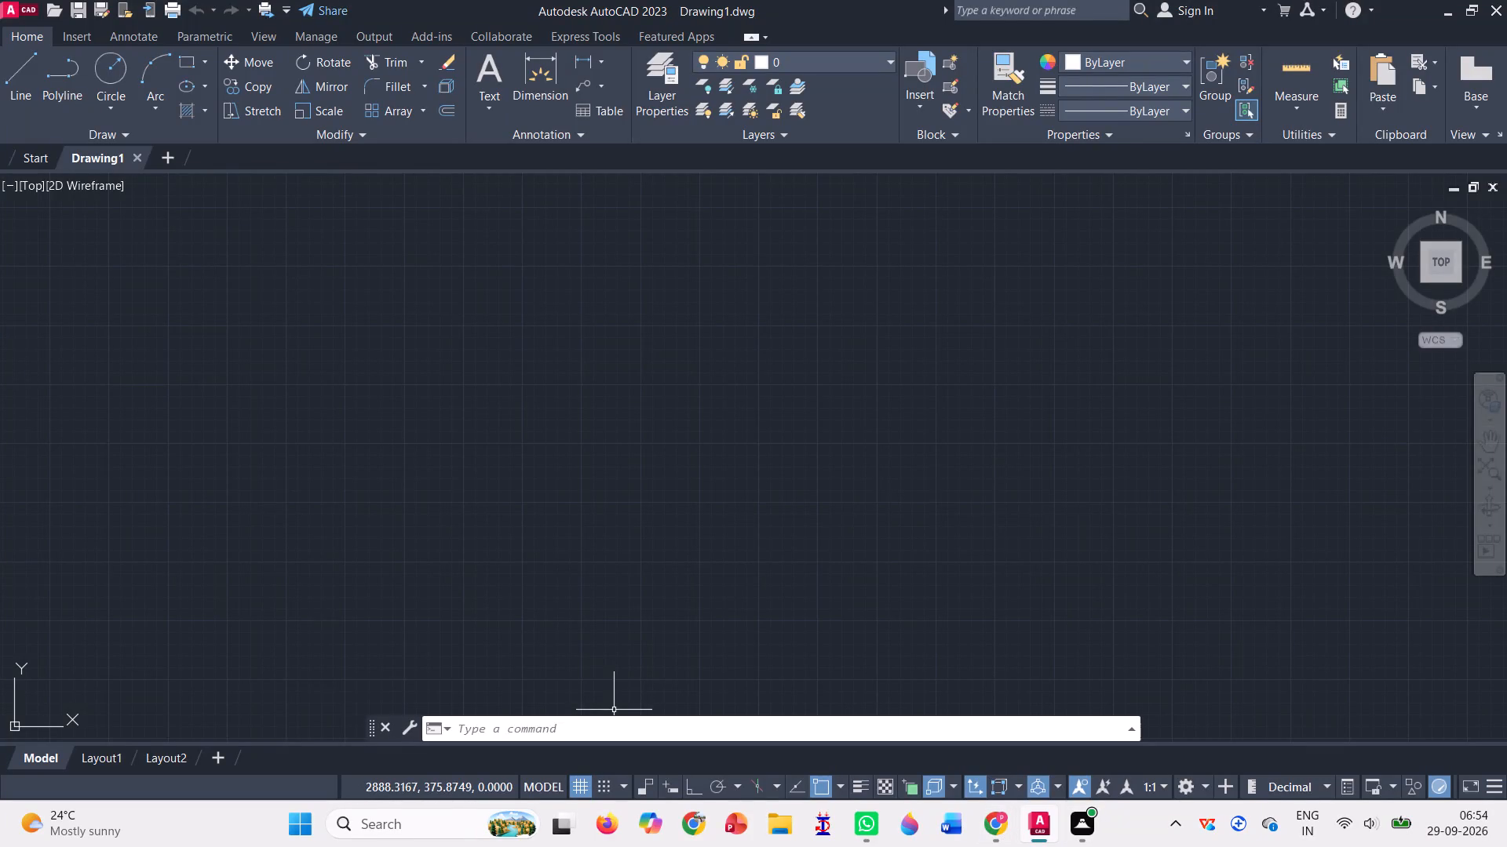
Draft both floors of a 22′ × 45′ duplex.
Turn on log file recording for the drawing session with LOGFILEON.
{"action": "type", "text": "log"}
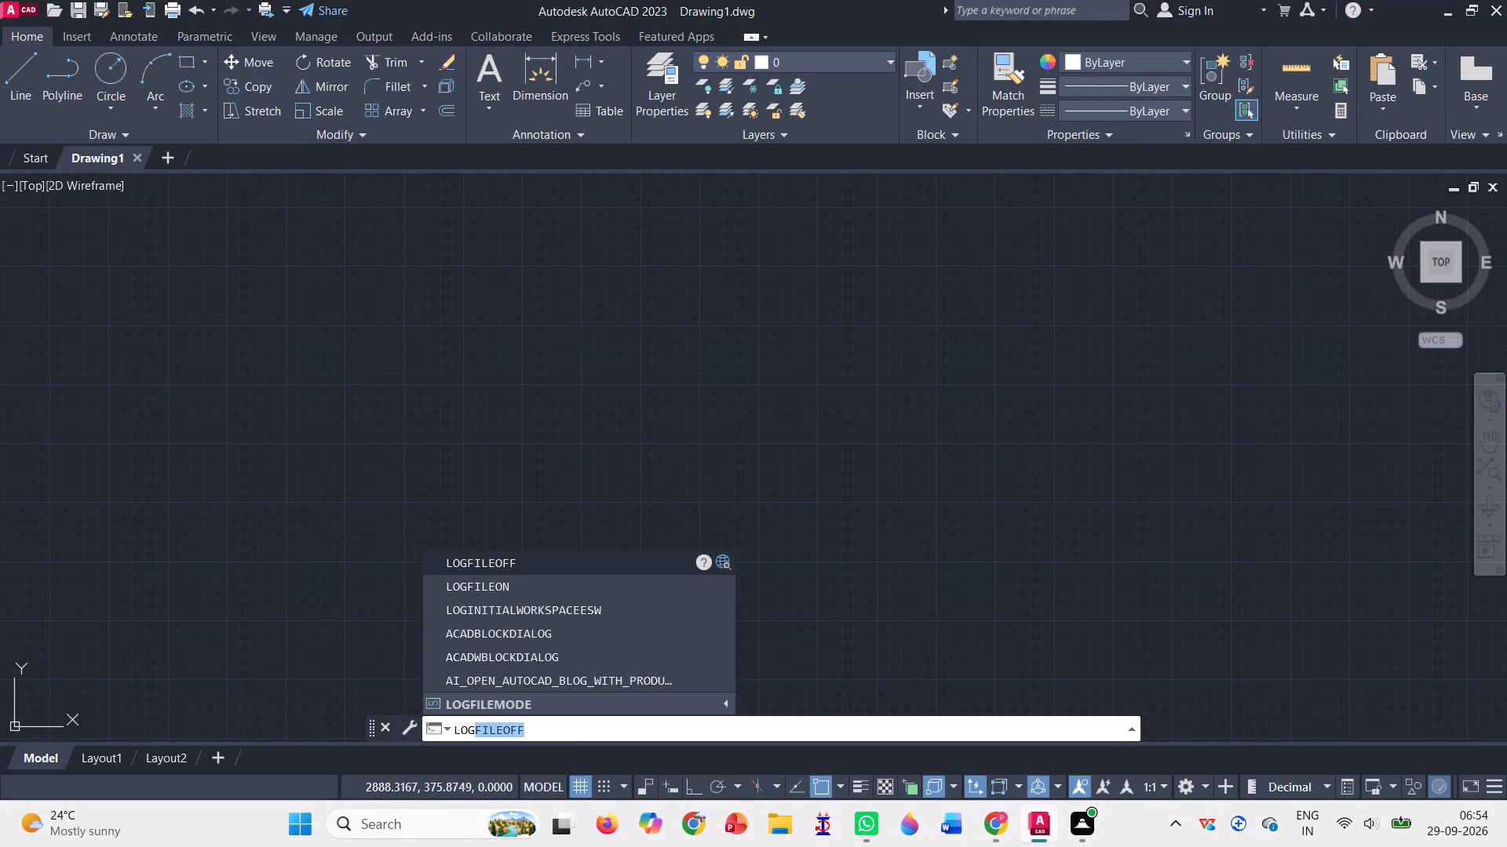
{"action": "key", "text": "Down"}
{"action": "key", "text": "Return"}
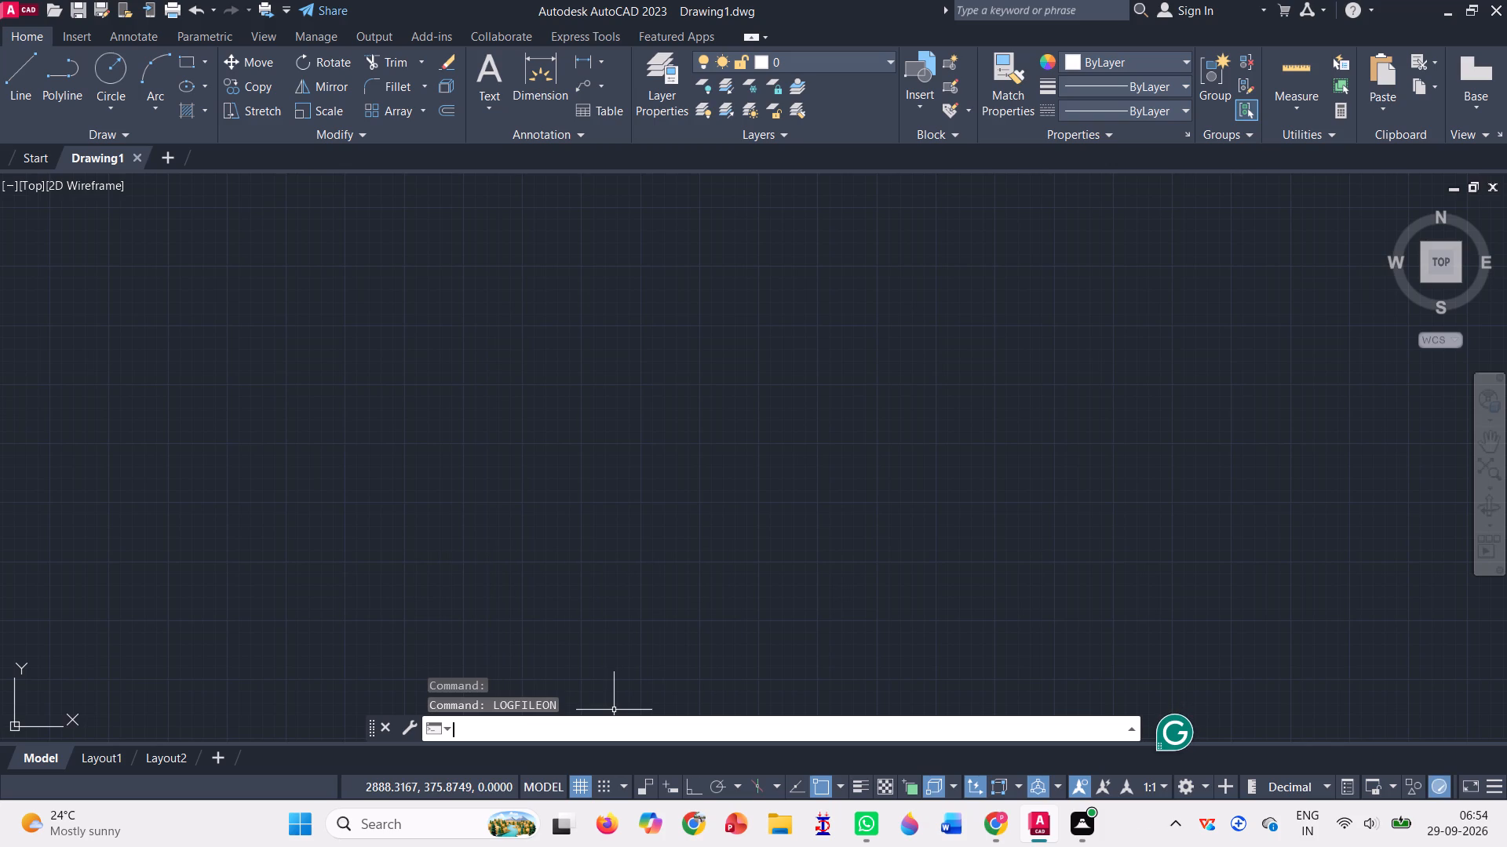
Turn on Ortho mode so that lines are restricted to horizontal and vertical directions.
{"action": "key", "text": "l"}
{"action": "key", "text": "Return"}
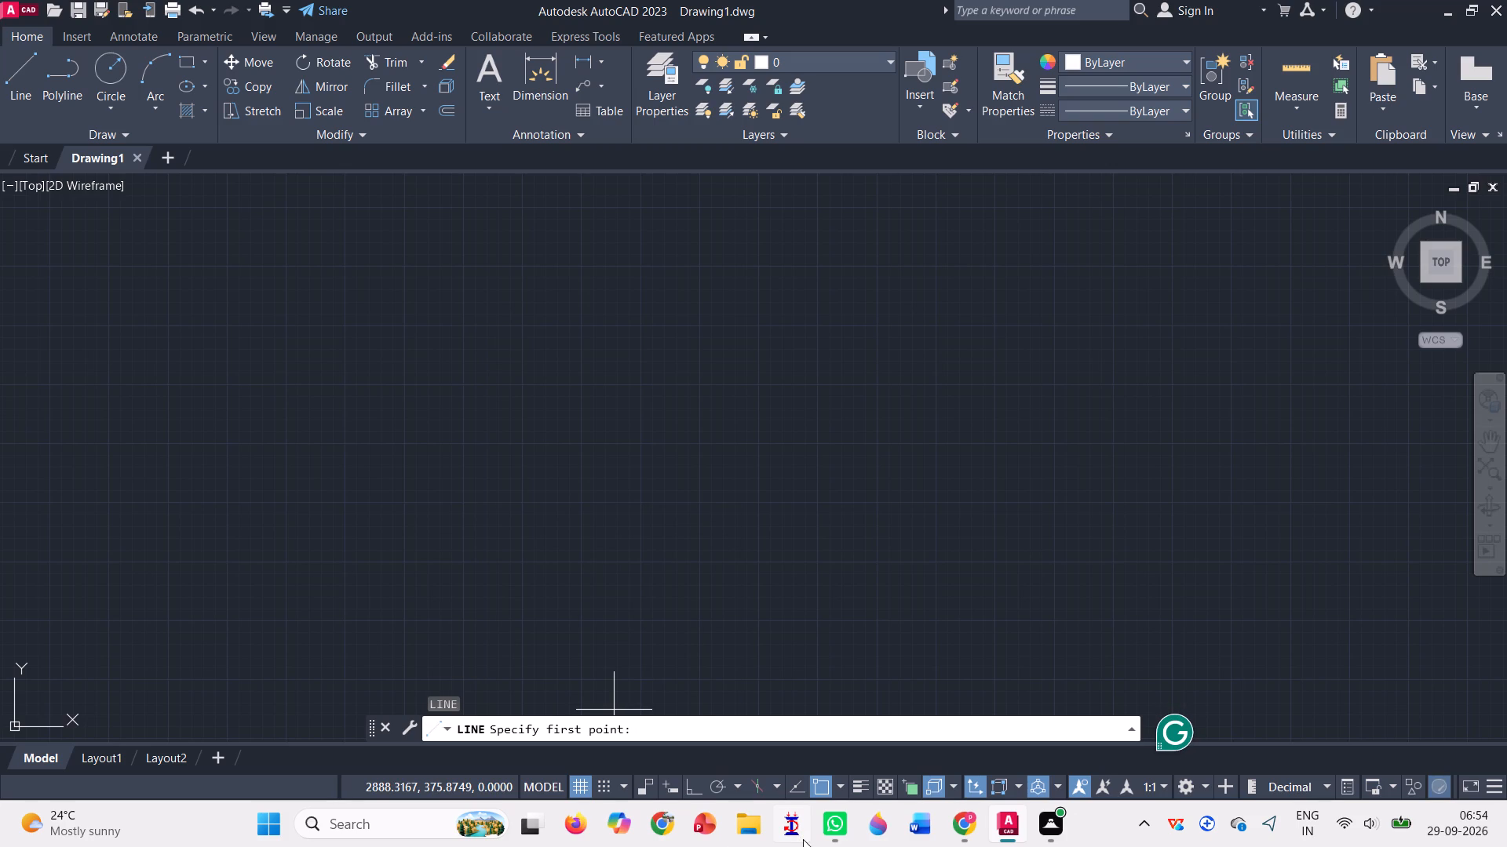
{"action": "left_click", "coordinate": [689, 792]}
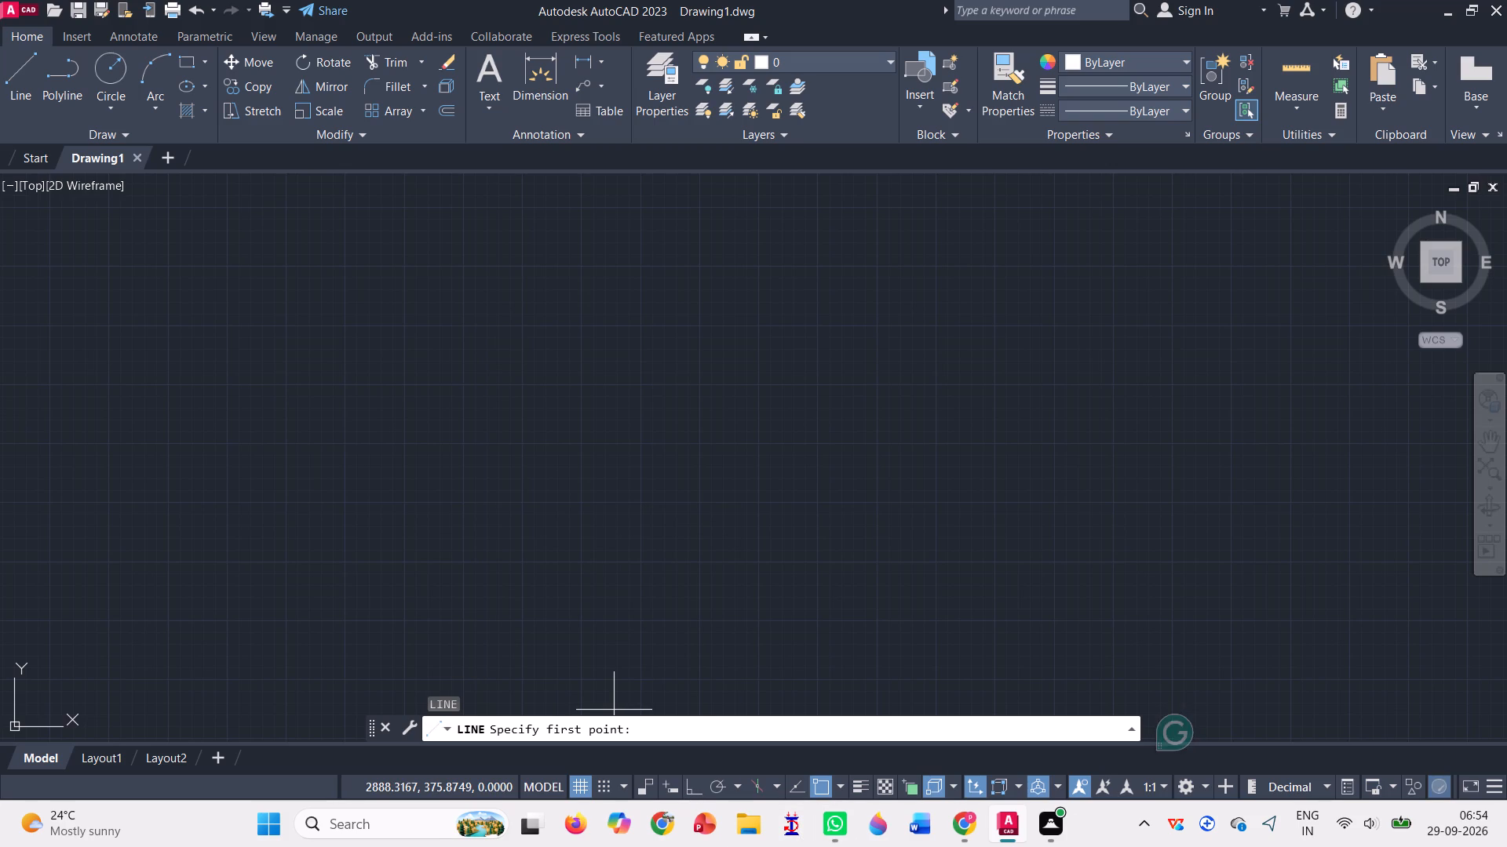
{"action": "left_click", "coordinate": [693, 783]}
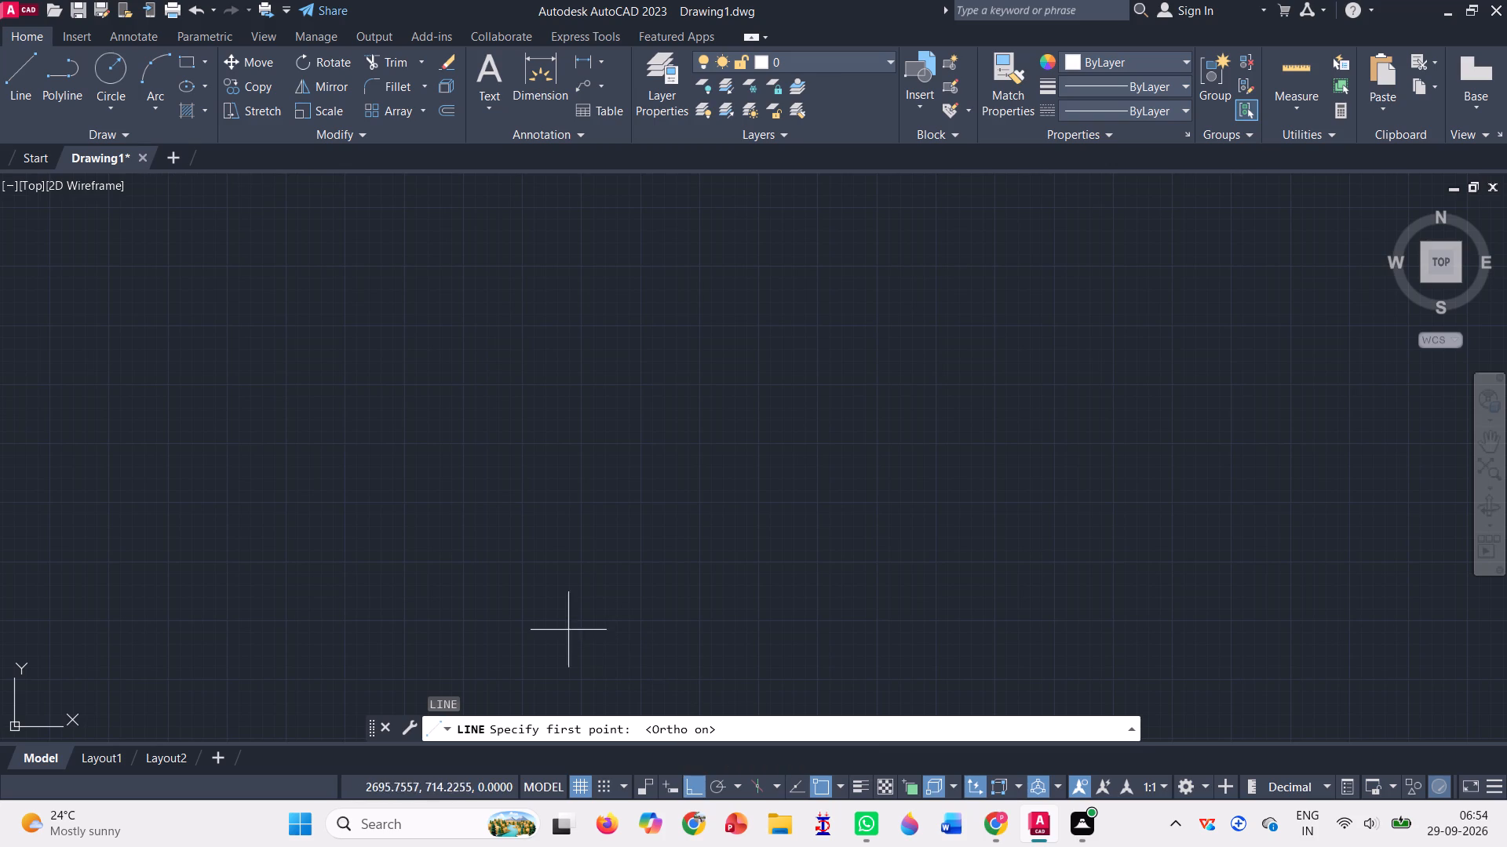
{"action": "left_click", "coordinate": [513, 615]}
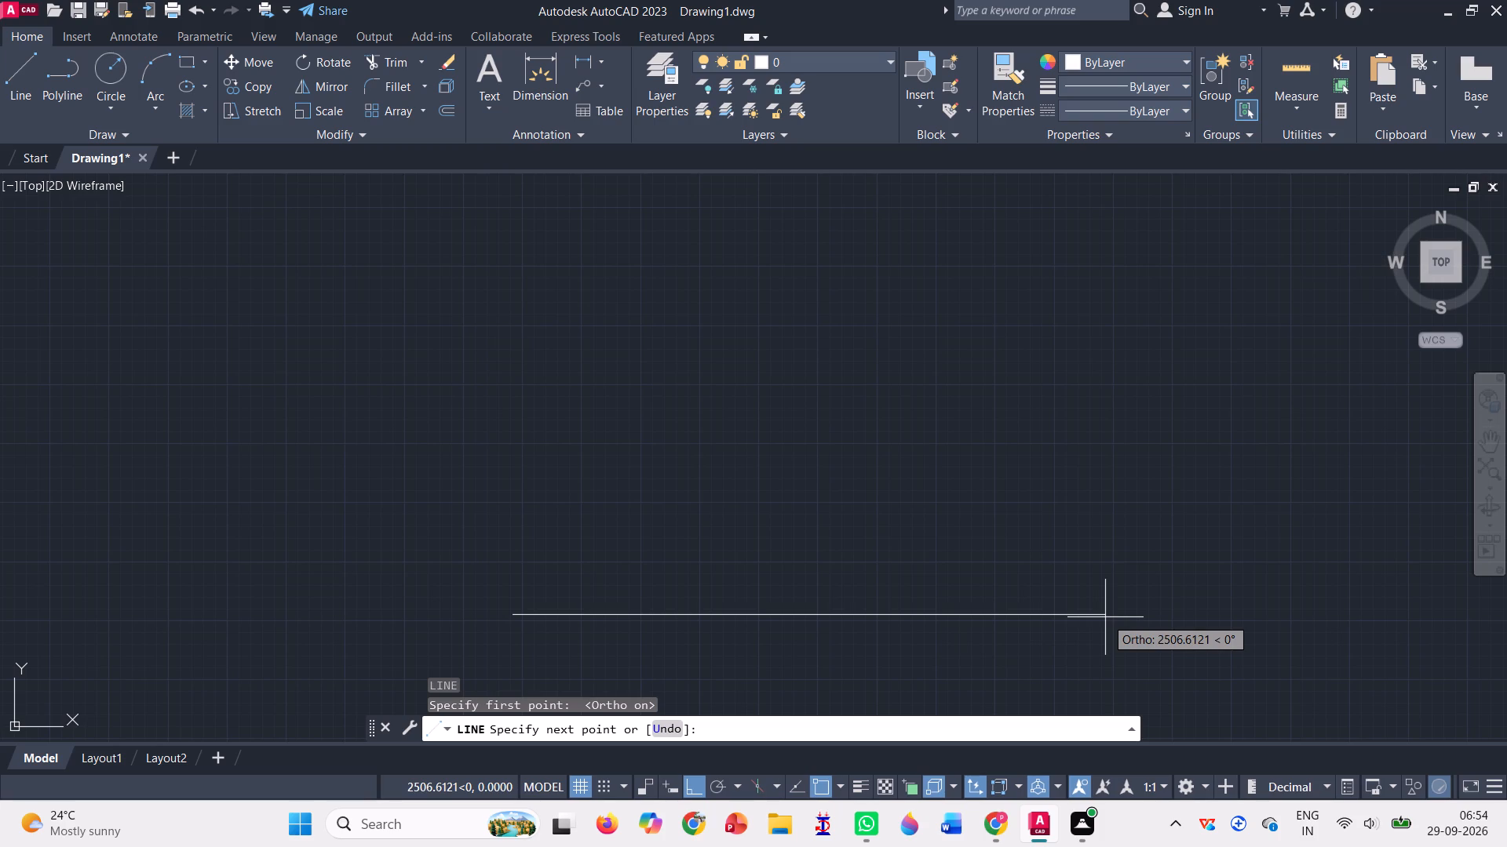
{"action": "key", "text": "Escape"}
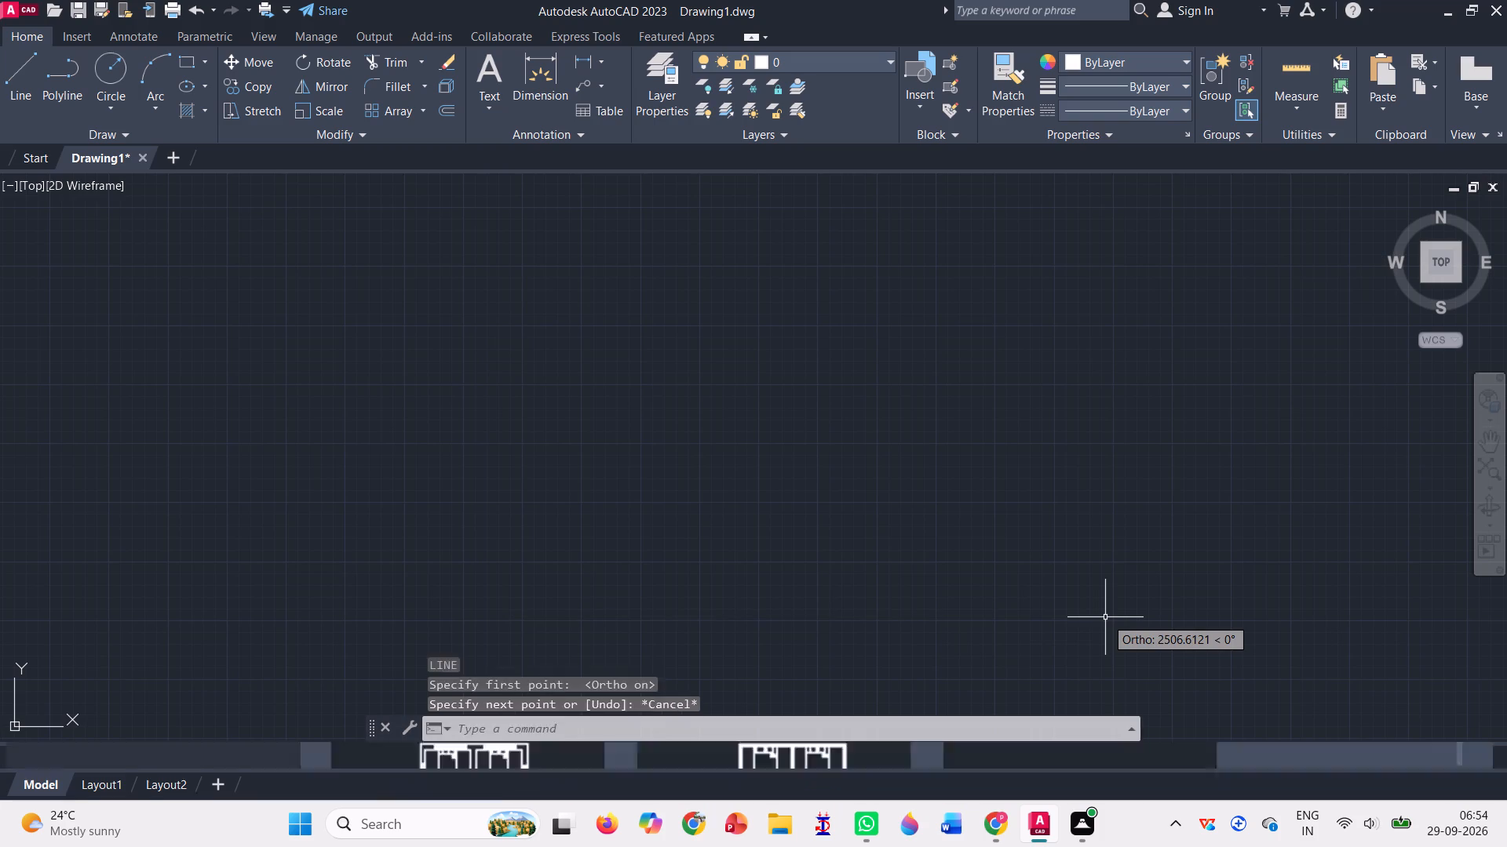
Configure the drawing units to Architectural length type with Feet as the insertion scale.
{"action": "type", "text": "un"}
{"action": "key", "text": "Return"}
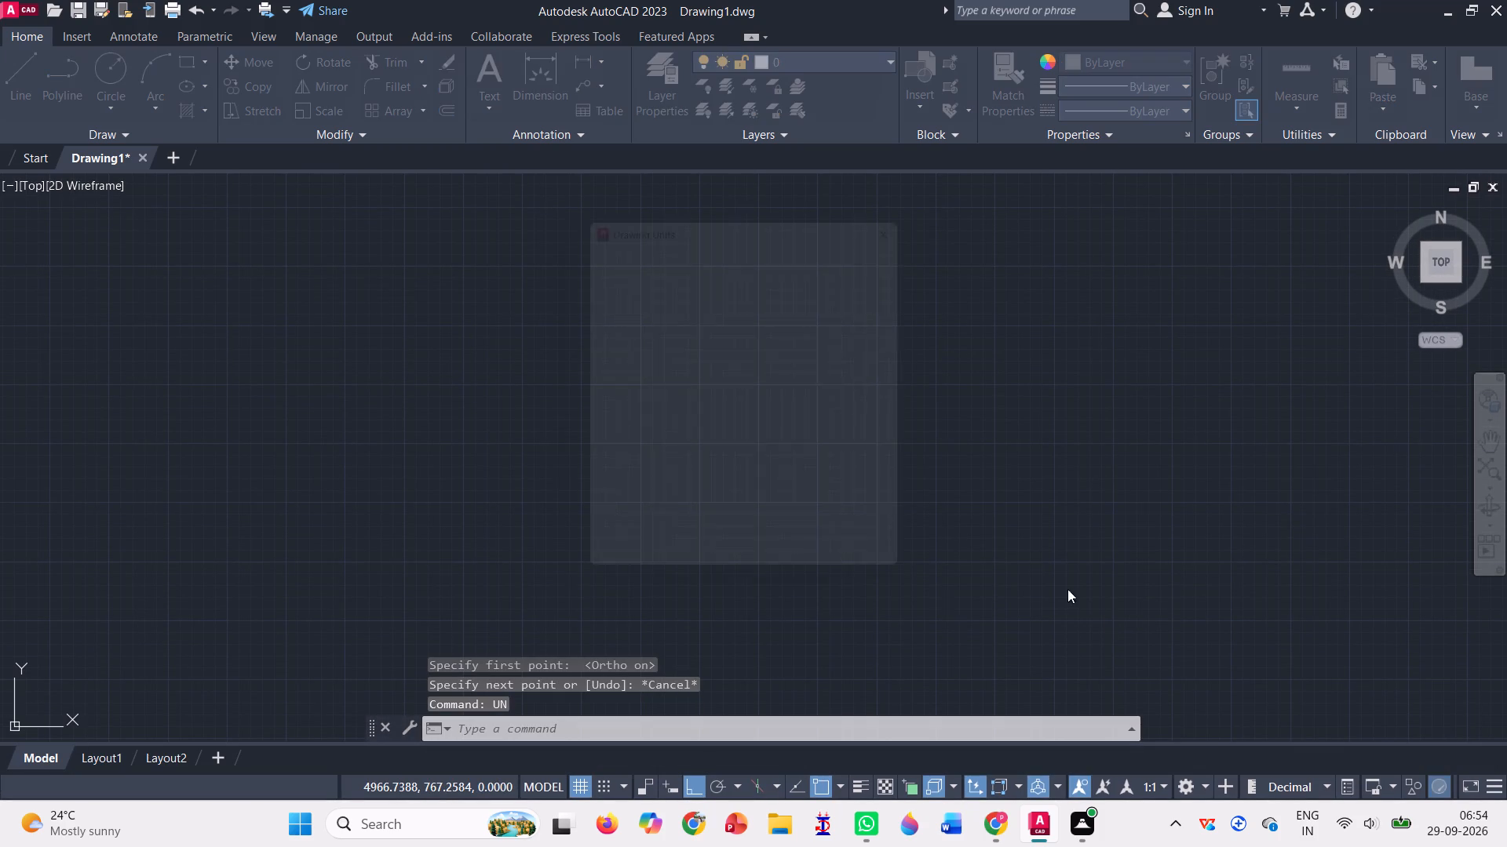
{"action": "left_click", "coordinate": [732, 272]}
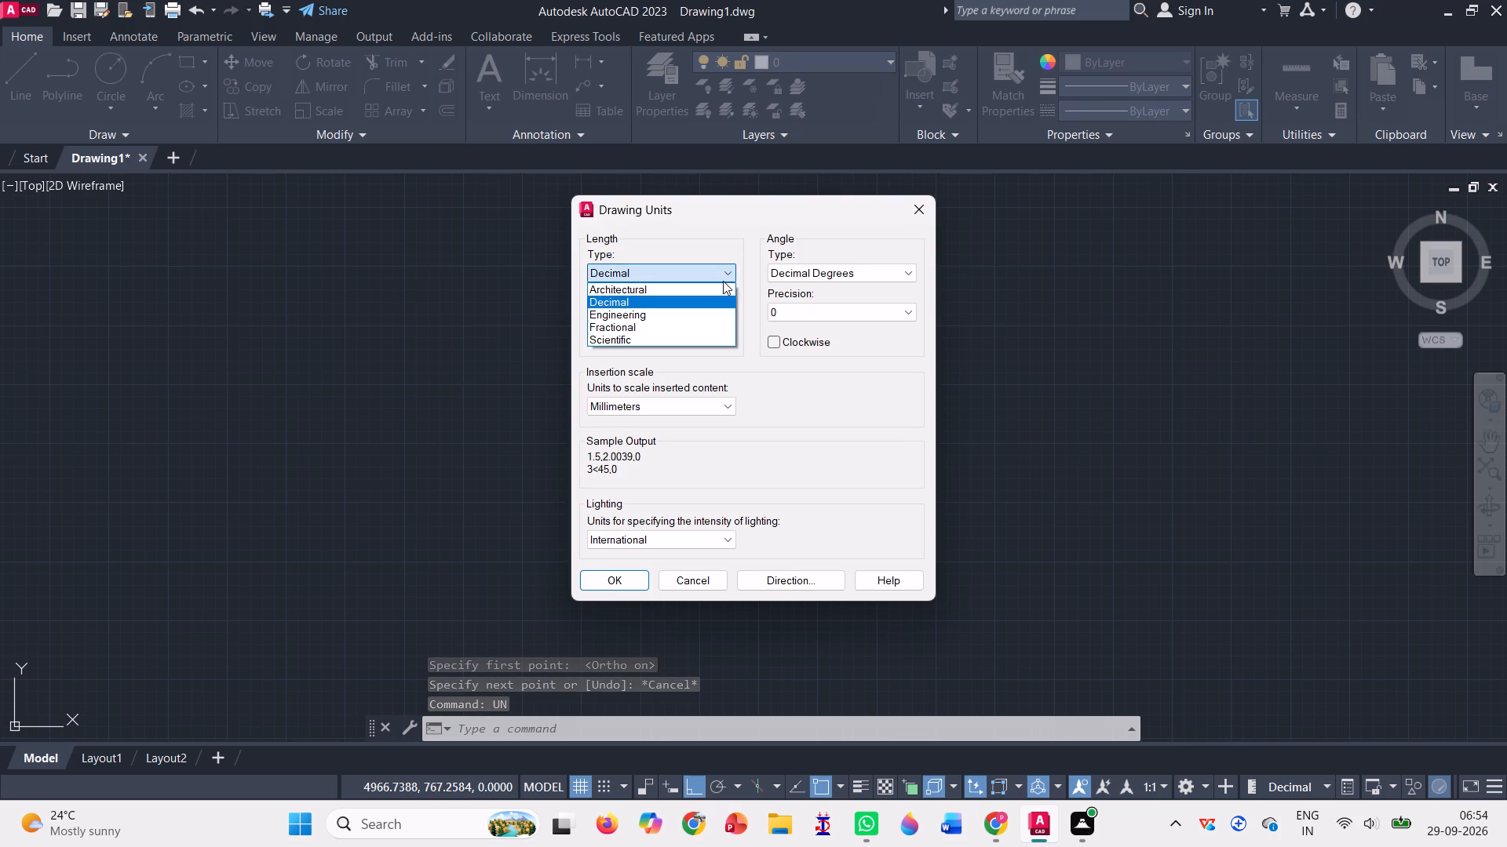
{"action": "left_click", "coordinate": [713, 286]}
{"action": "left_click", "coordinate": [711, 403]}
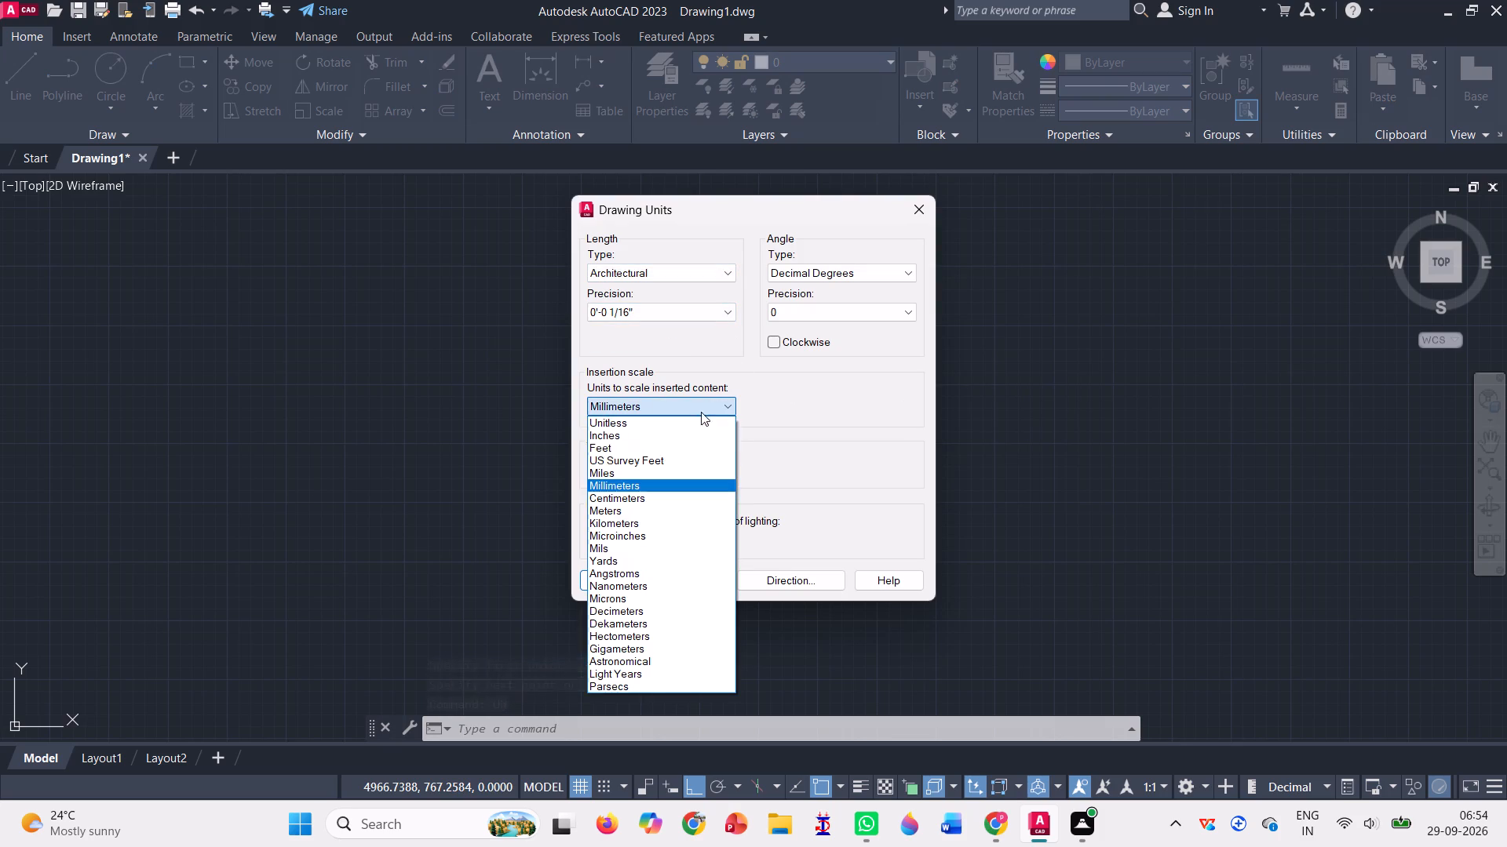
{"action": "left_click", "coordinate": [665, 446]}
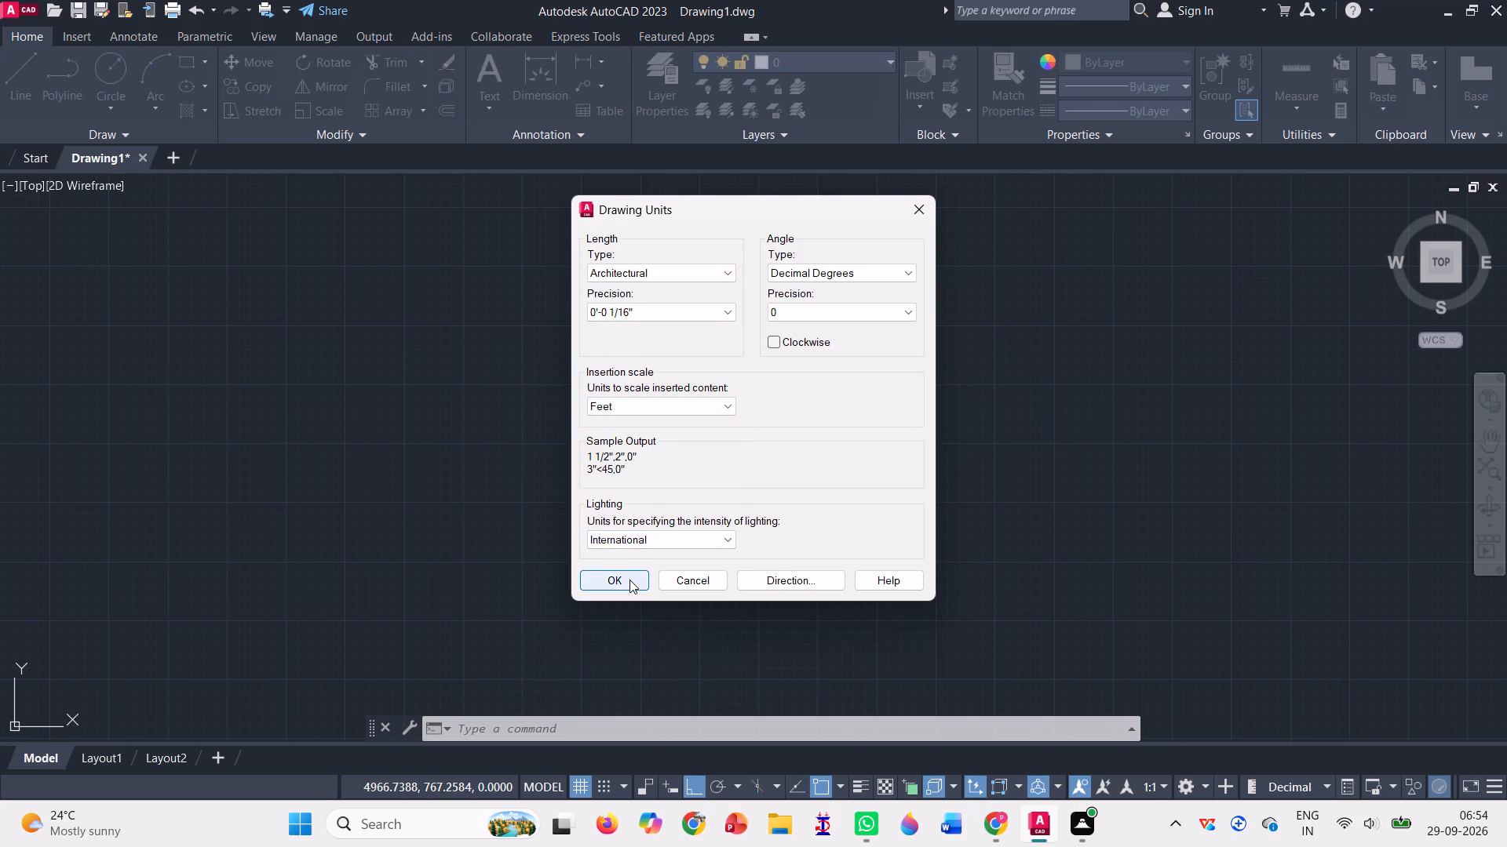
{"action": "left_click", "coordinate": [629, 580]}
{"action": "left_click", "coordinate": [812, 470]}
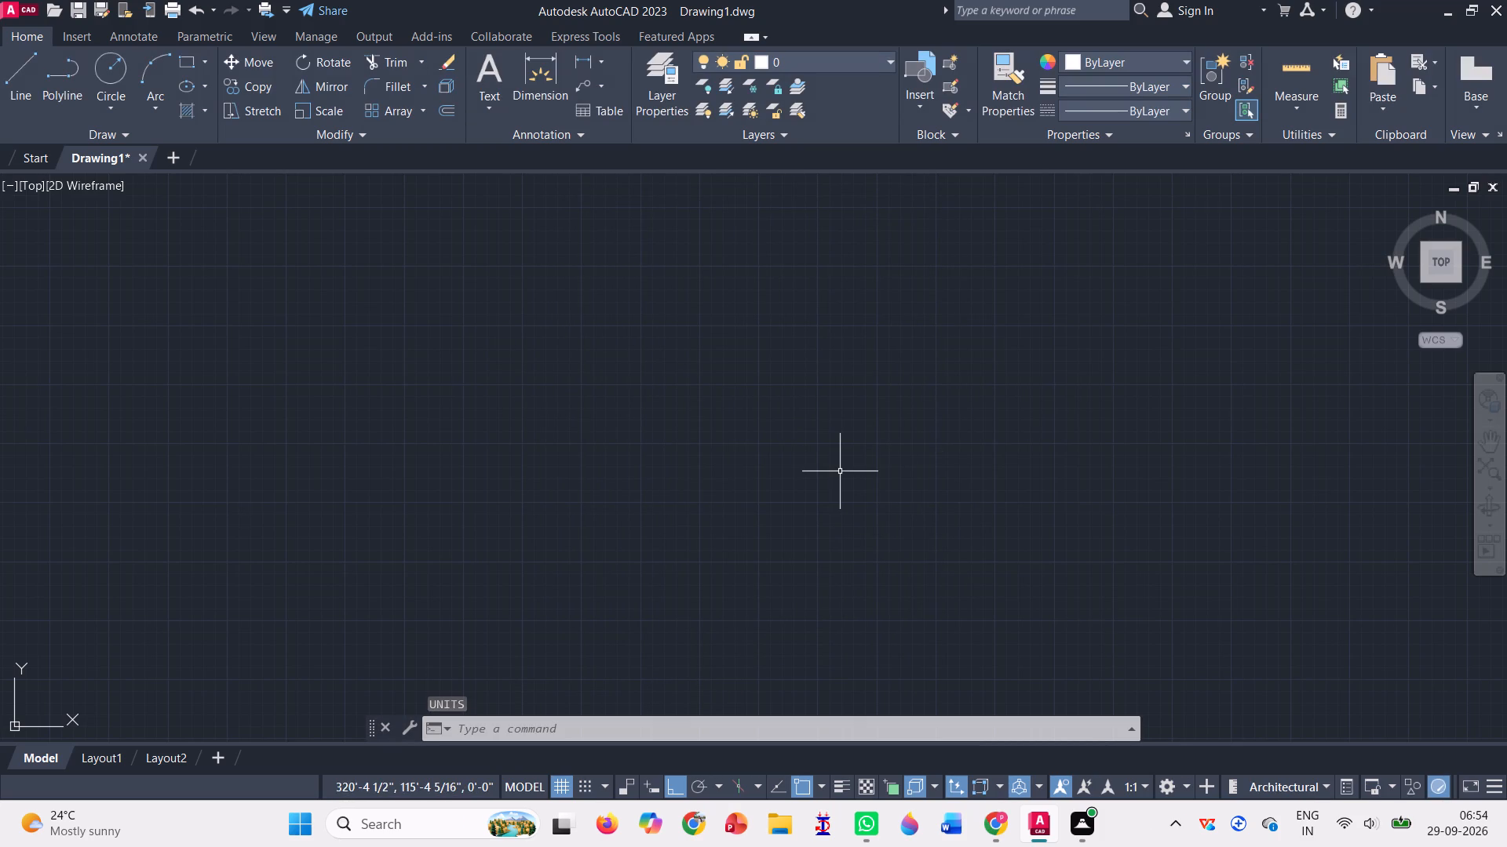
Set the Standard dimension style's primary unit format to Architectural and make Standard the current dimension style.
{"action": "type", "text": "dim"}
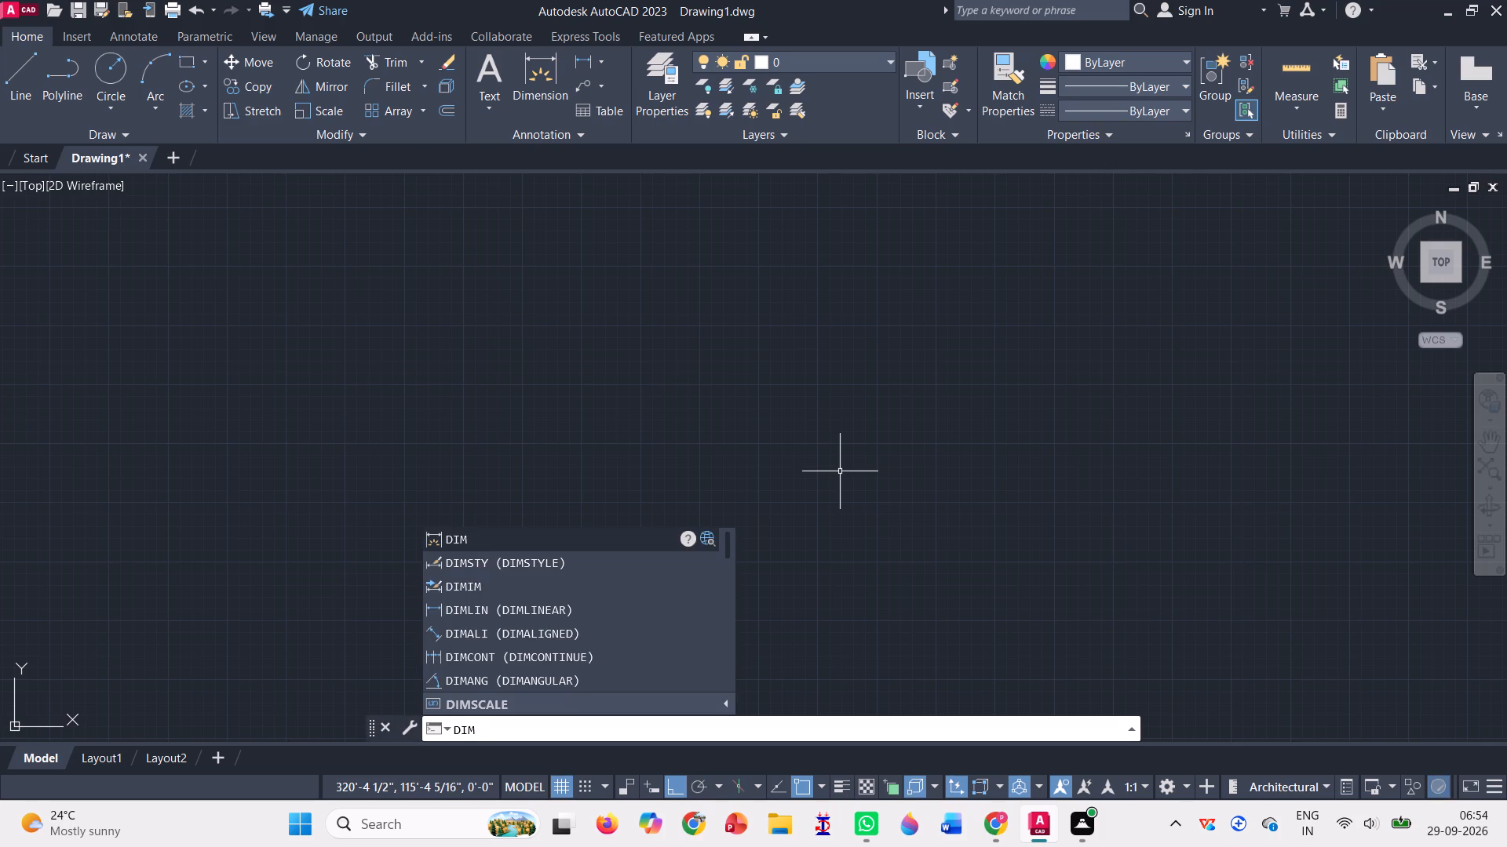
{"action": "key", "text": "Down"}
{"action": "key", "text": "Return"}
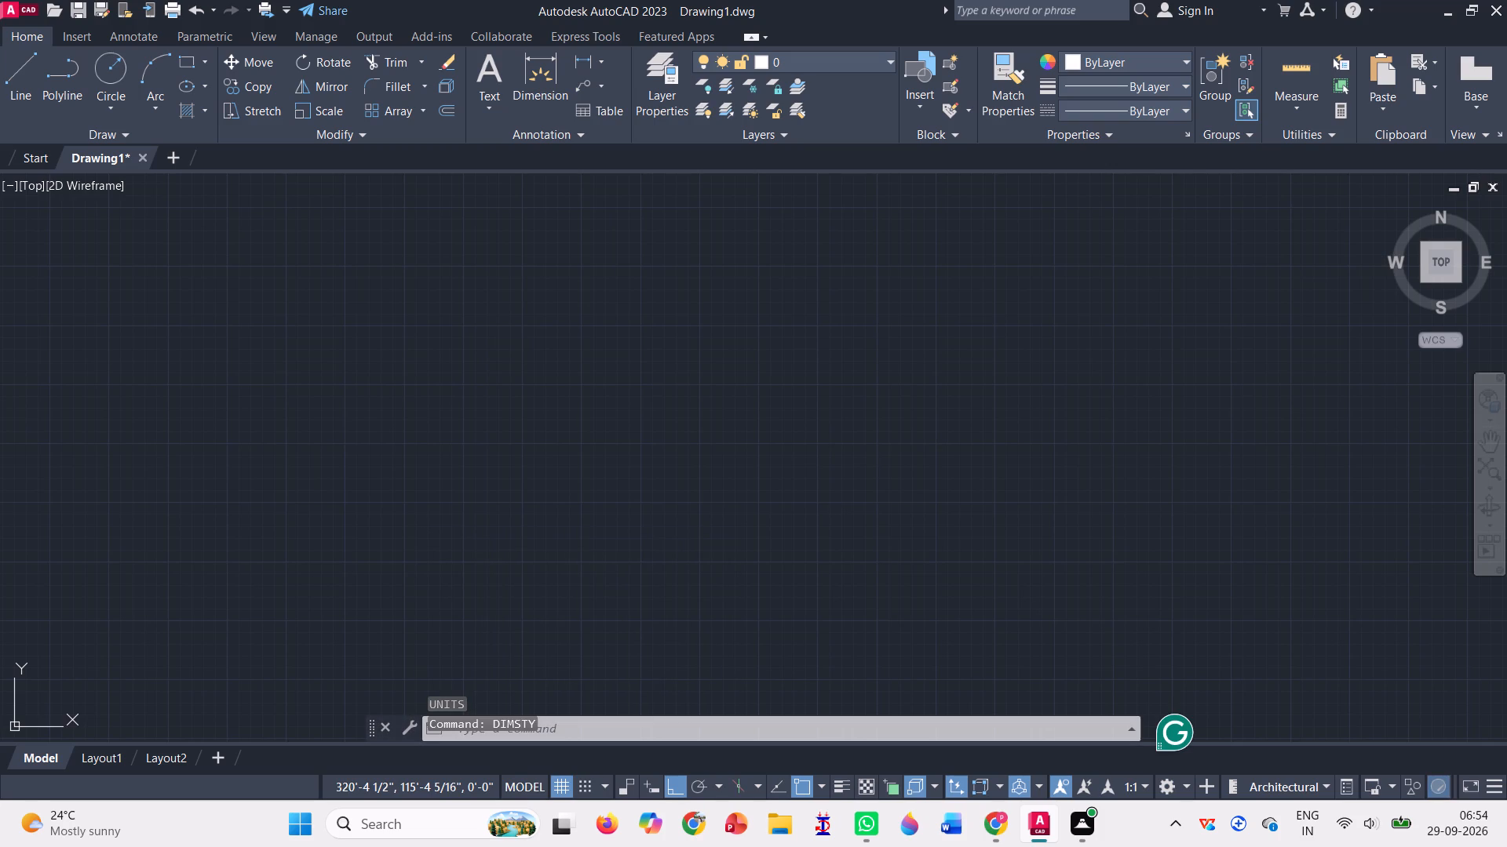
{"action": "left_click", "coordinate": [549, 335]}
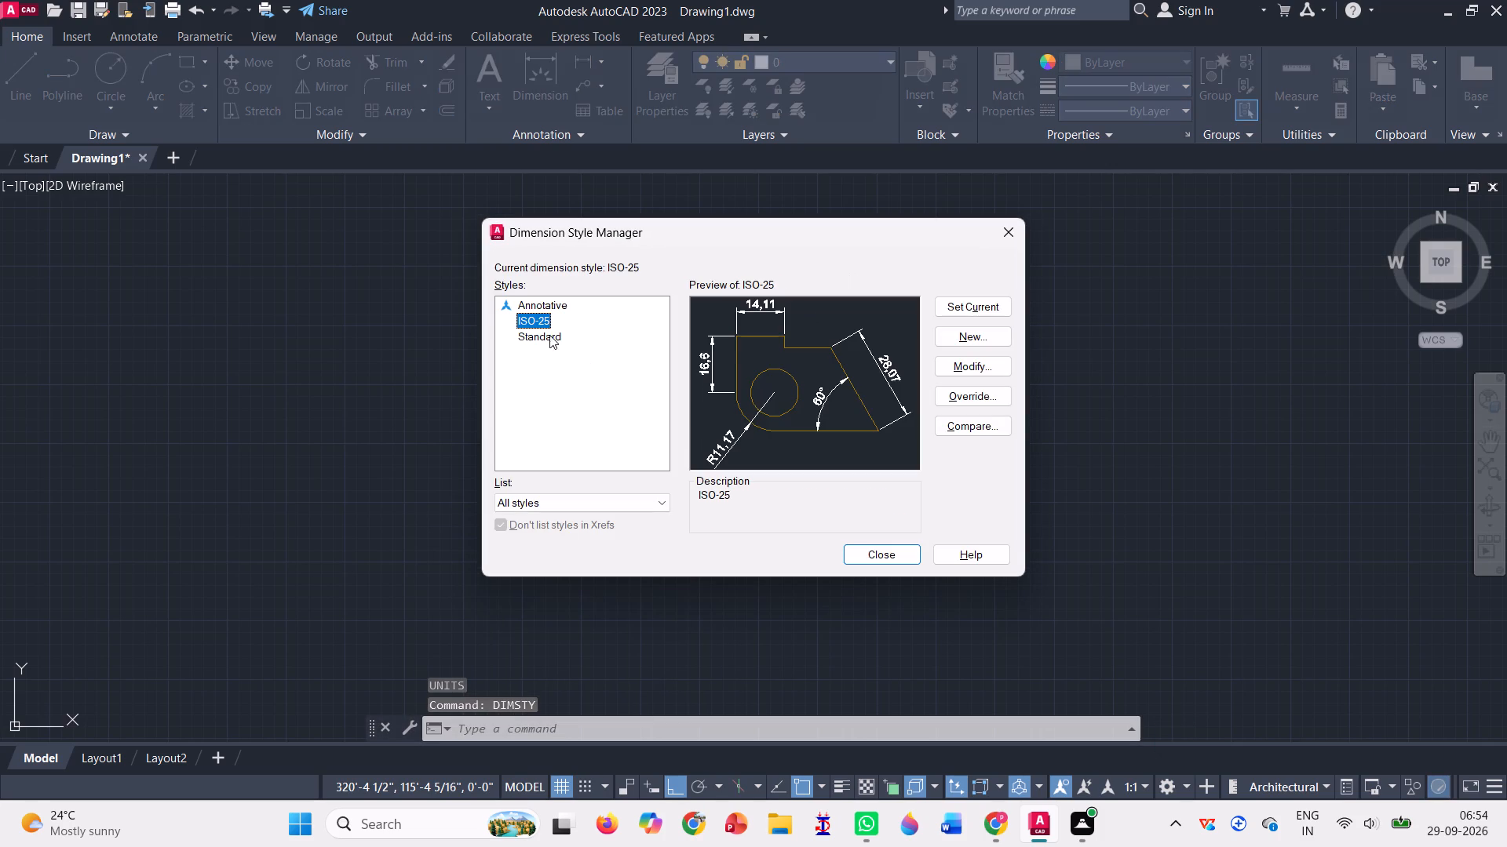
{"action": "left_click", "coordinate": [968, 366]}
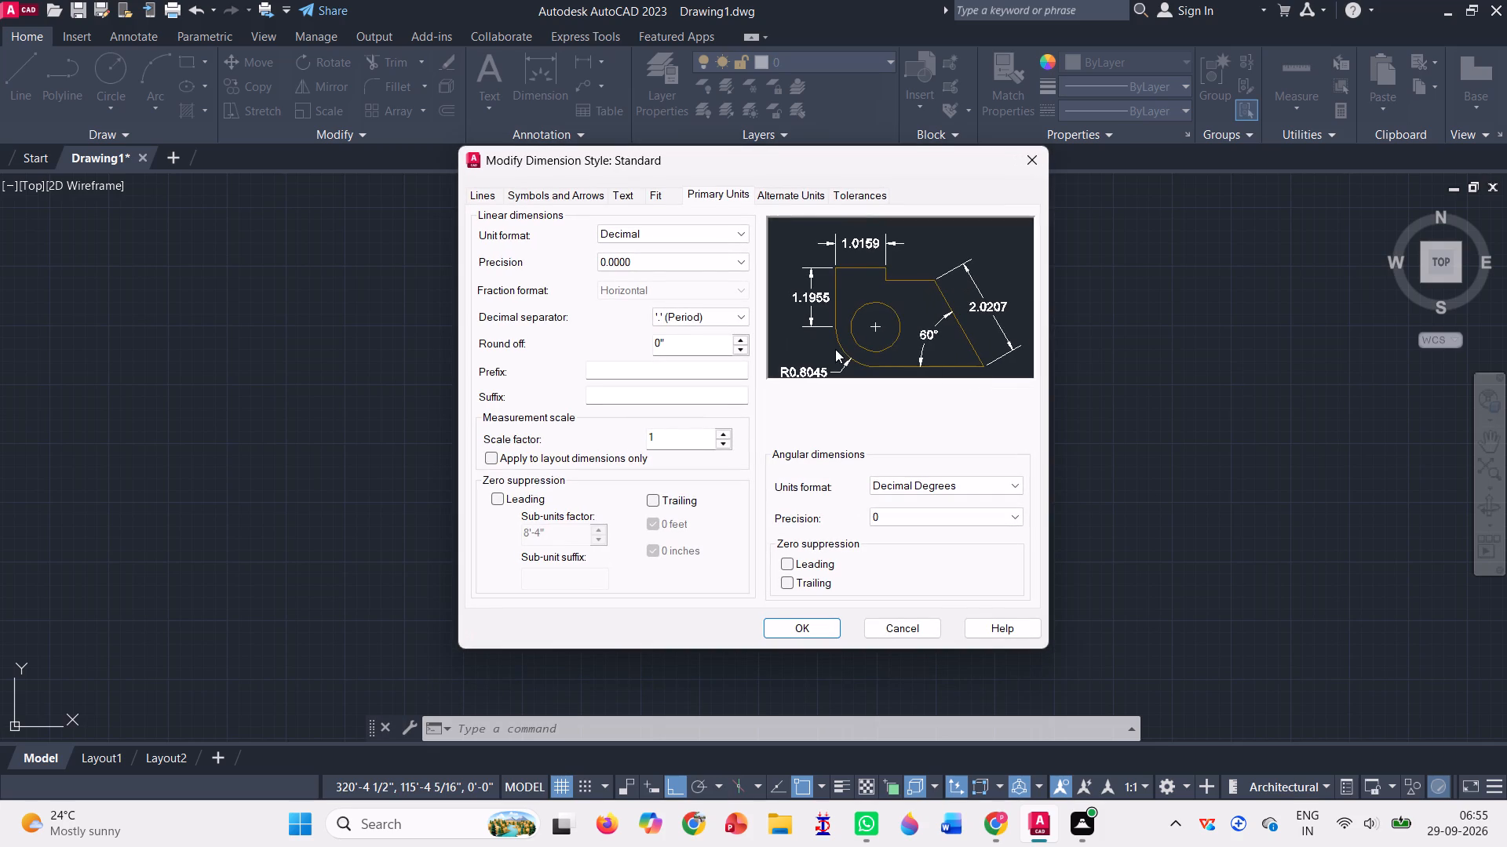
{"action": "left_click", "coordinate": [734, 238]}
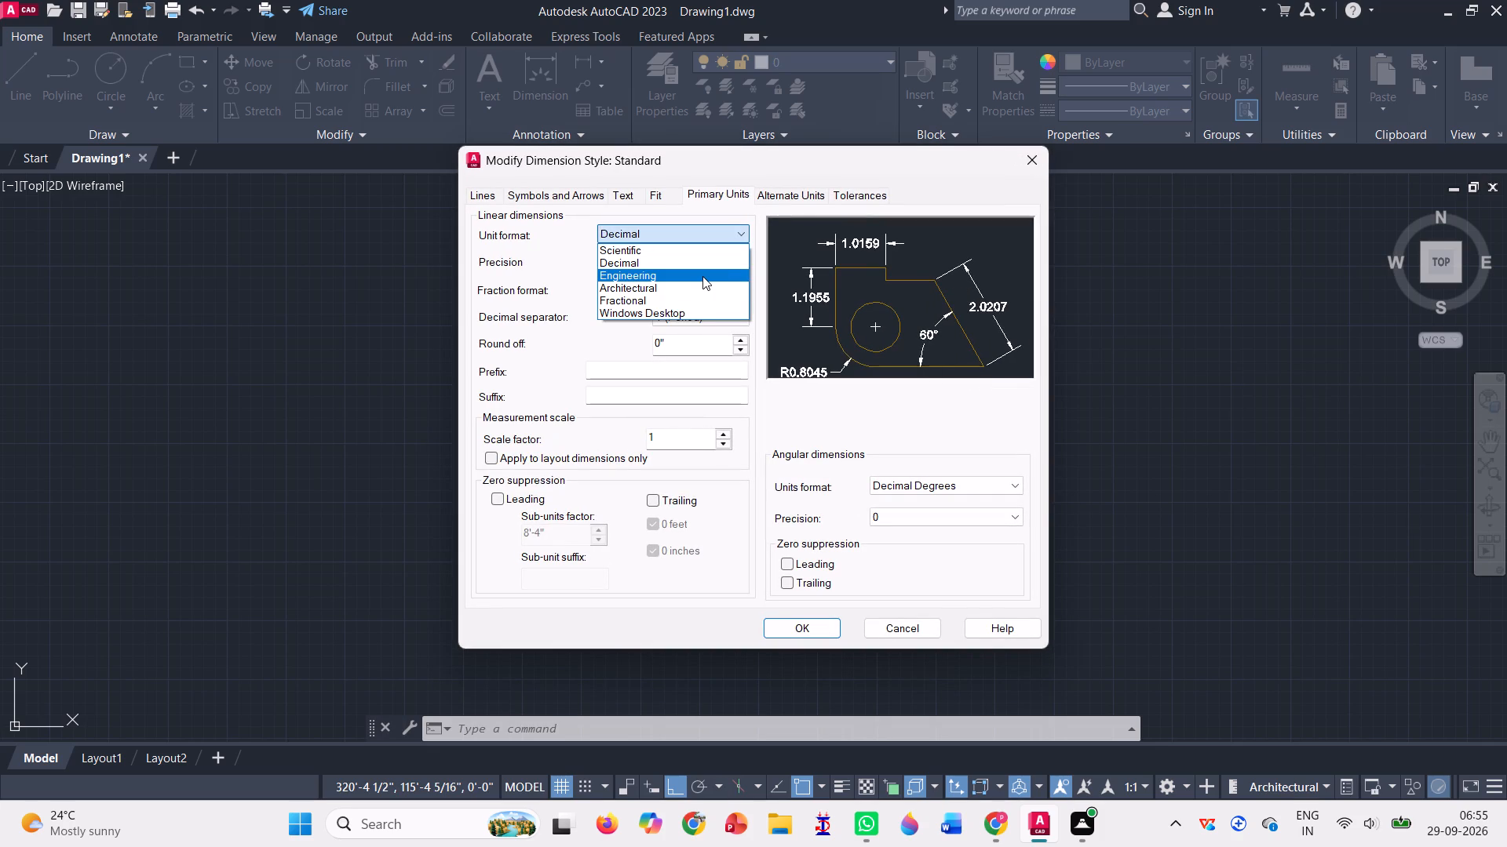
{"action": "left_click", "coordinate": [702, 287]}
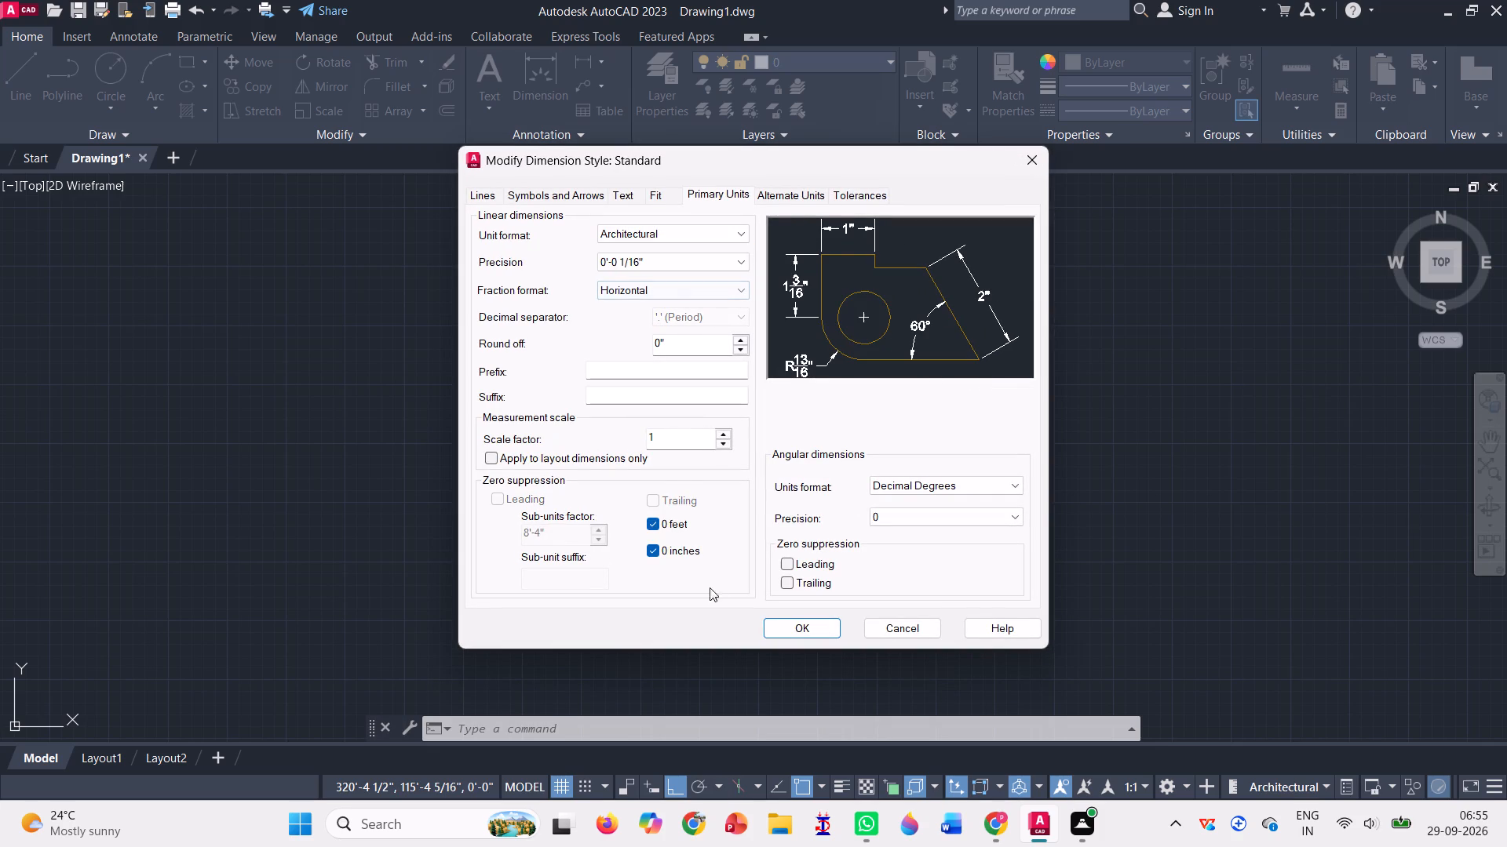
{"action": "left_click", "coordinate": [802, 622]}
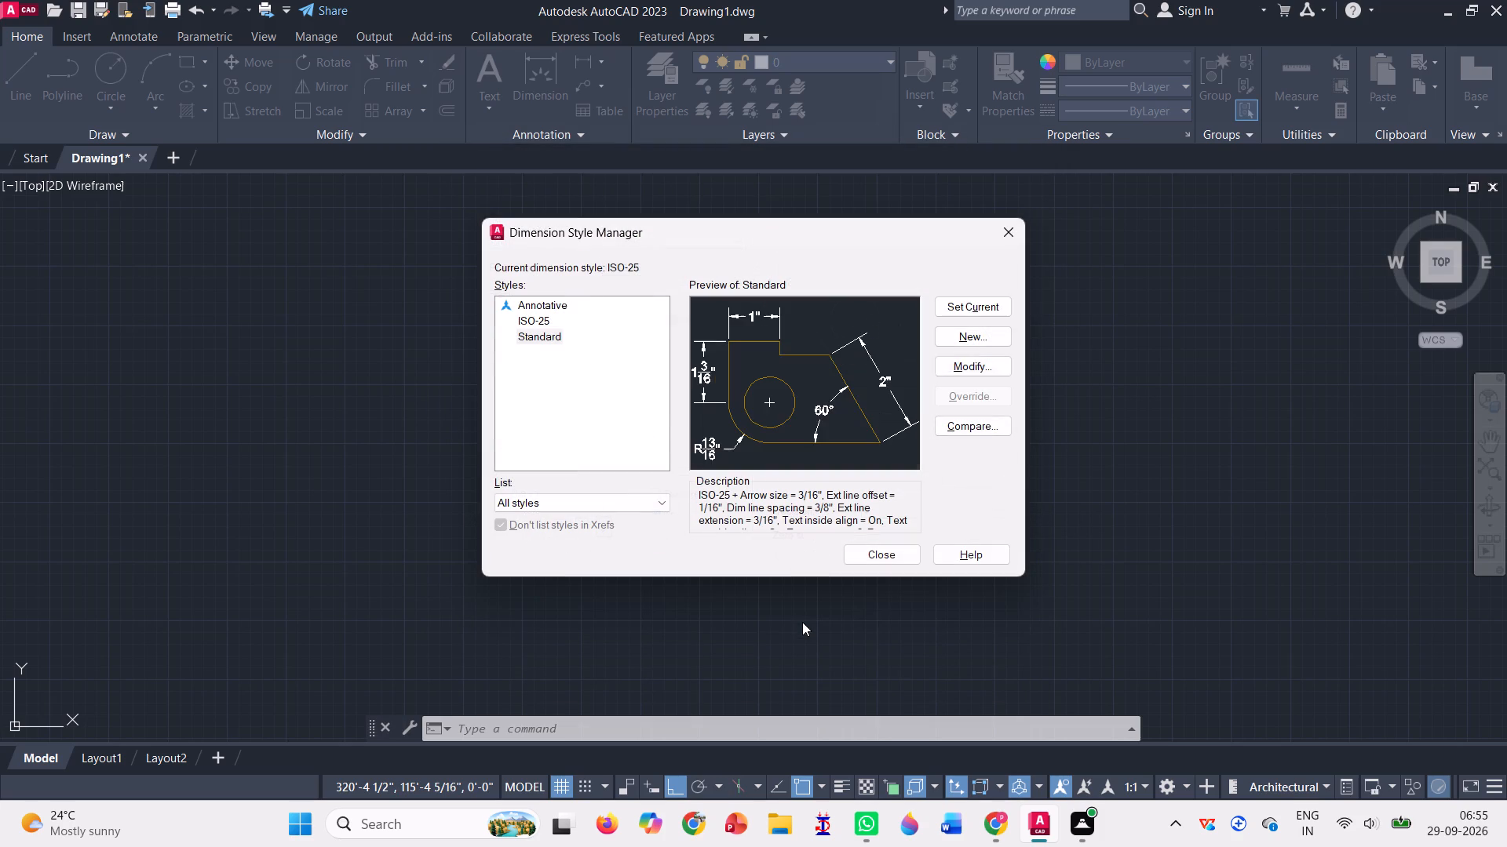
{"action": "left_click", "coordinate": [970, 303]}
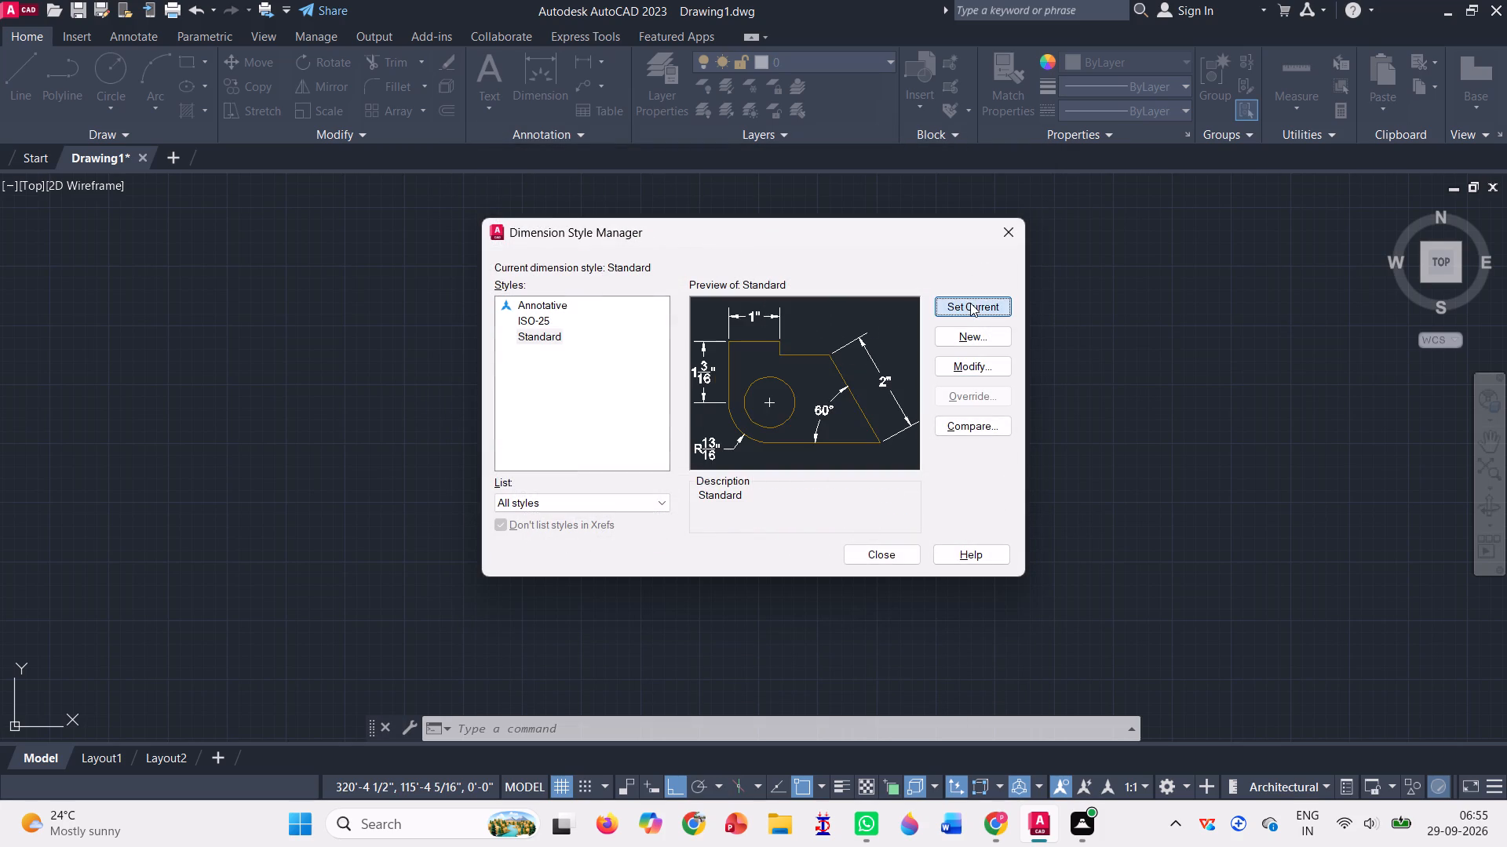
{"action": "left_click", "coordinate": [890, 555]}
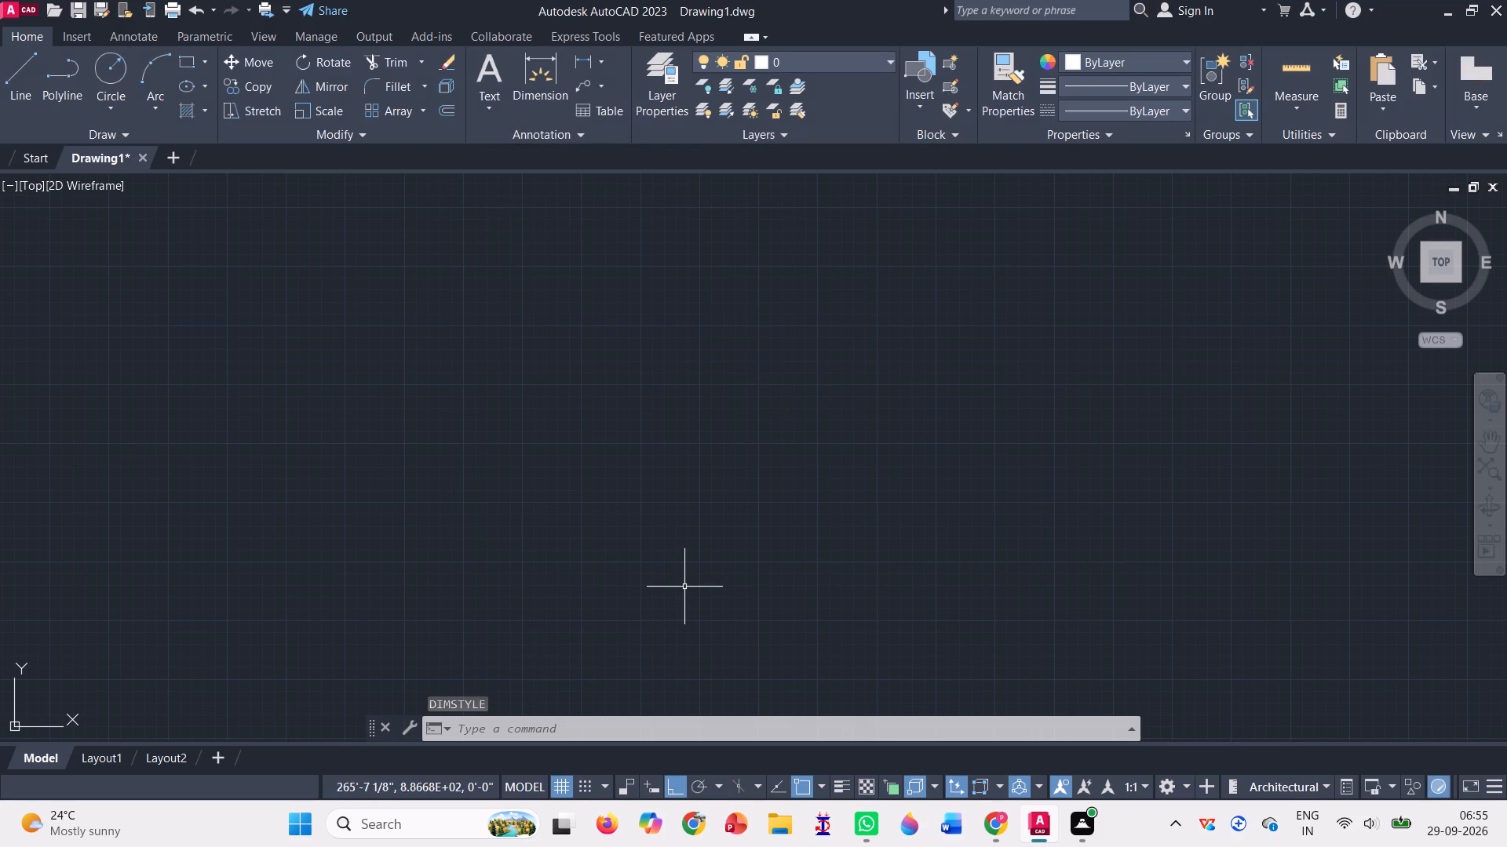
Draw a 22' horizontal line to the right, continuing with a 45' vertical line upward from its end.
{"action": "key", "text": "l"}
{"action": "key", "text": "Return"}
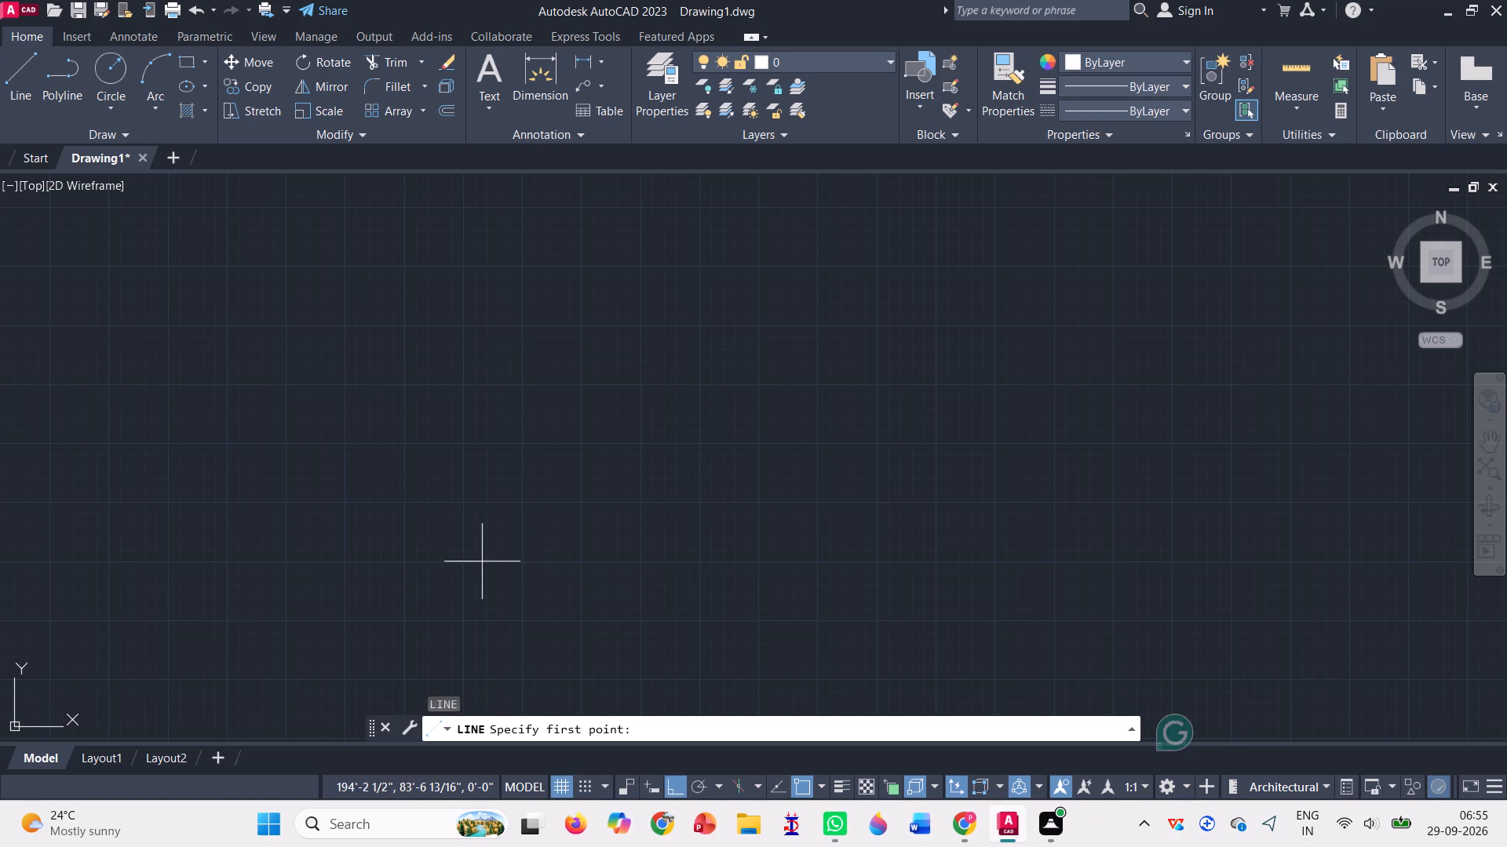
{"action": "left_click", "coordinate": [483, 596]}
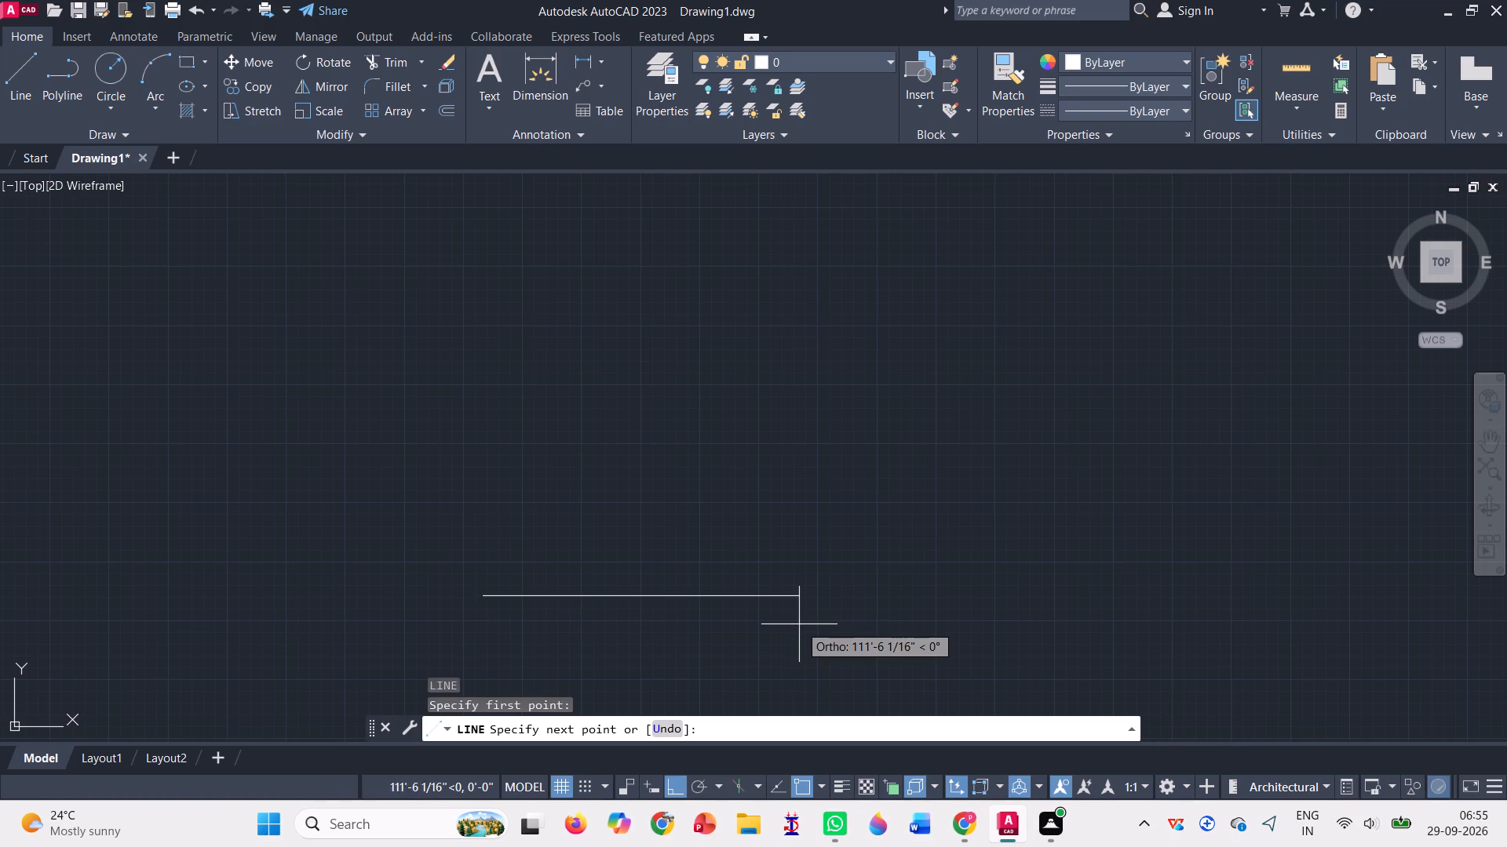
{"action": "type", "text": "22'"}
{"action": "key", "text": "Return"}
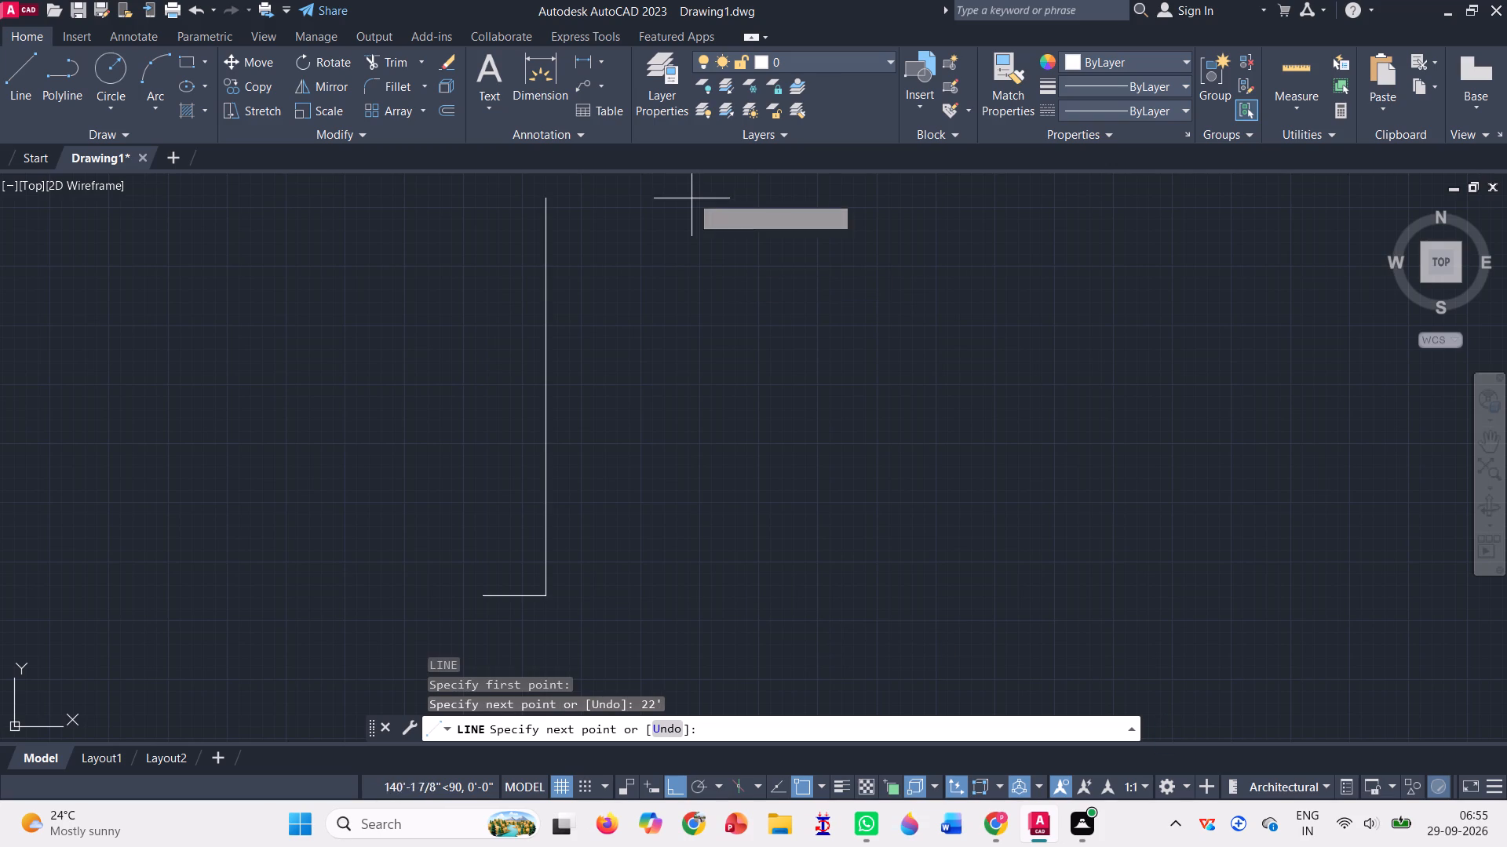
{"action": "type", "text": "45'"}
{"action": "key", "text": "Return"}
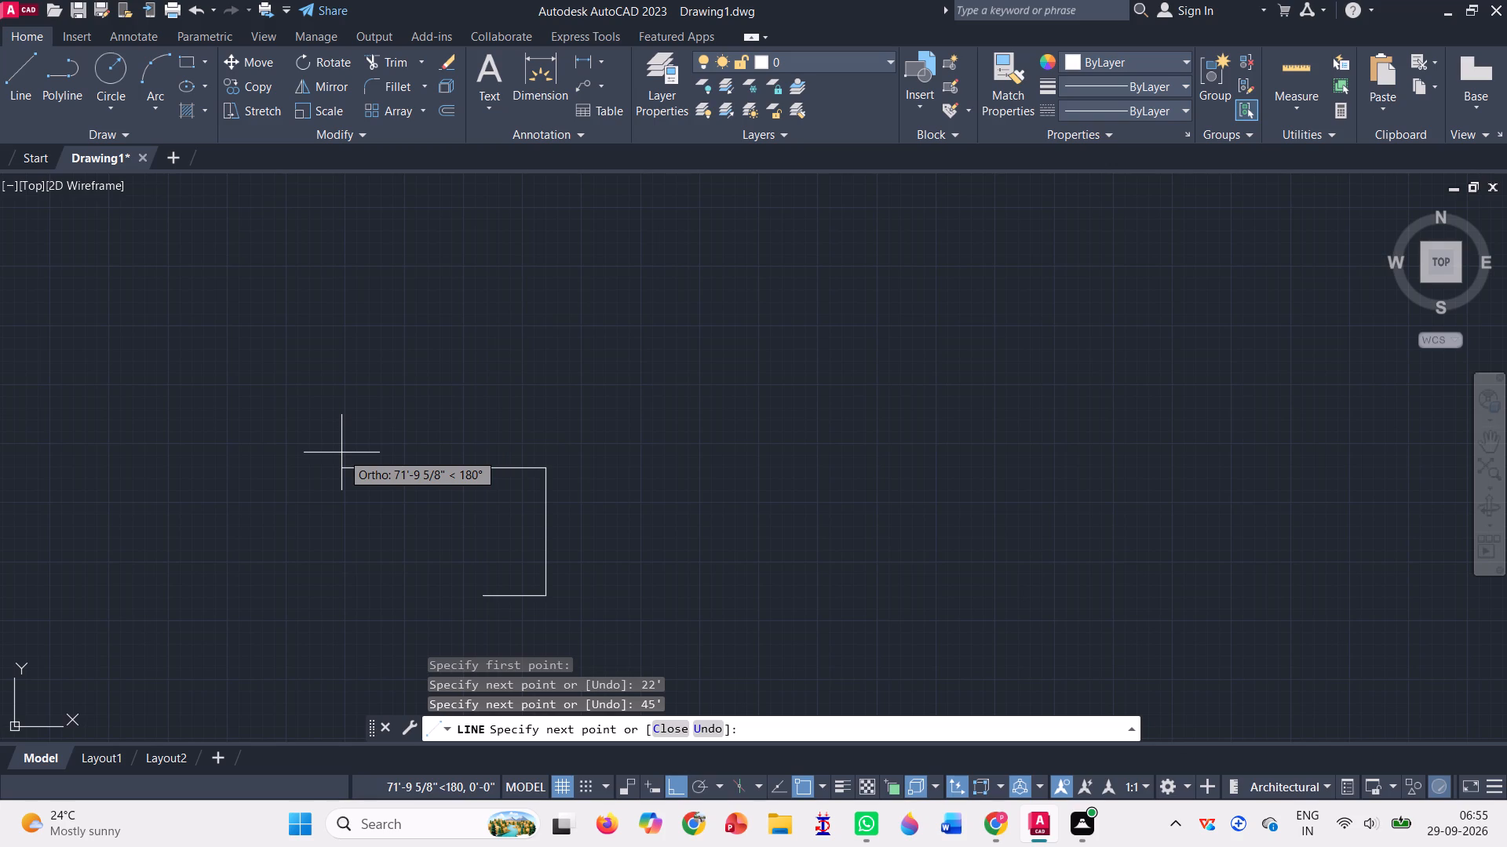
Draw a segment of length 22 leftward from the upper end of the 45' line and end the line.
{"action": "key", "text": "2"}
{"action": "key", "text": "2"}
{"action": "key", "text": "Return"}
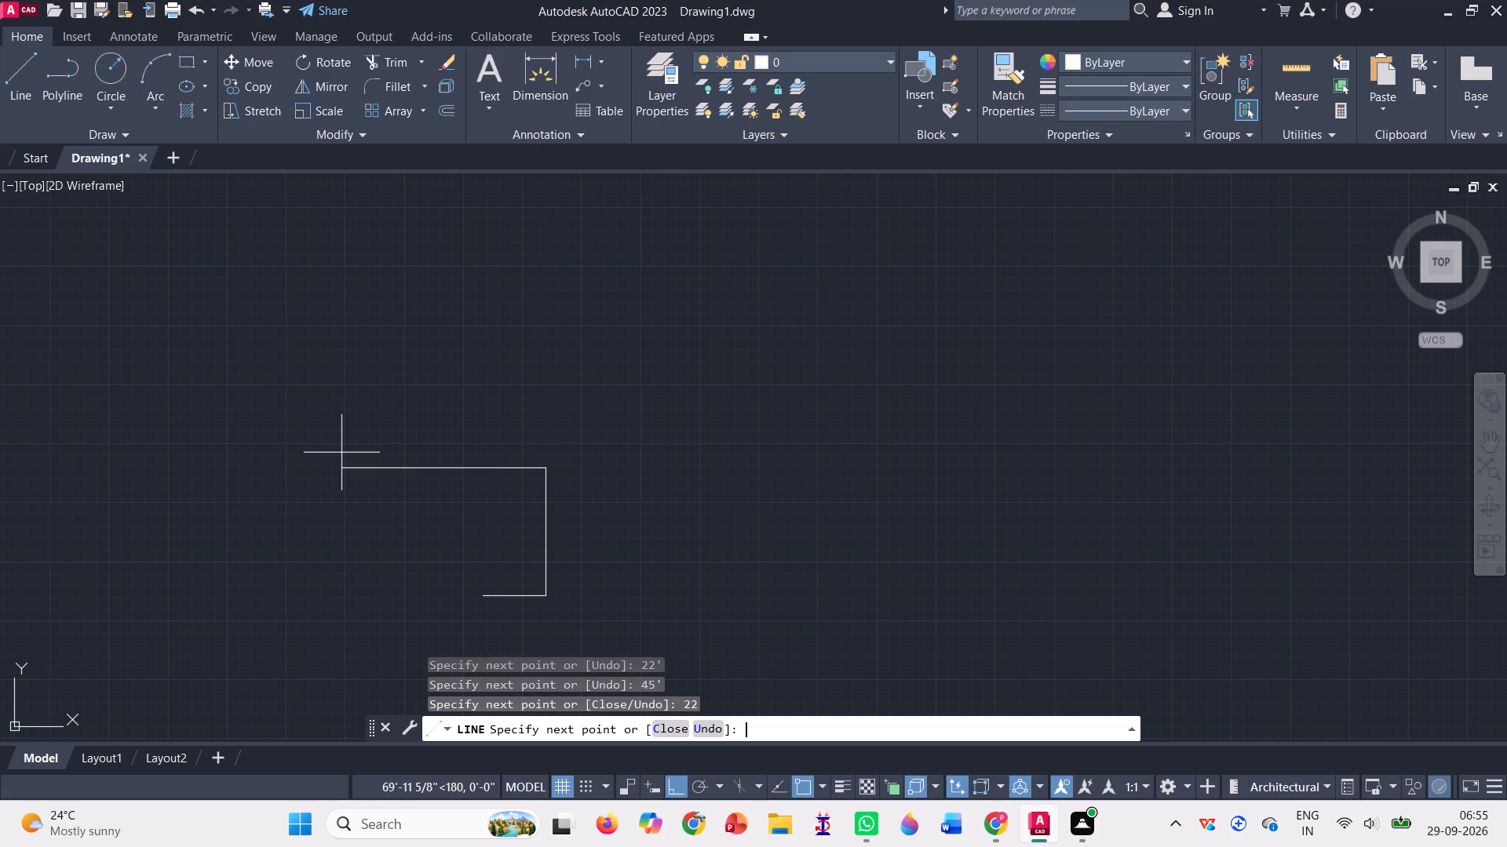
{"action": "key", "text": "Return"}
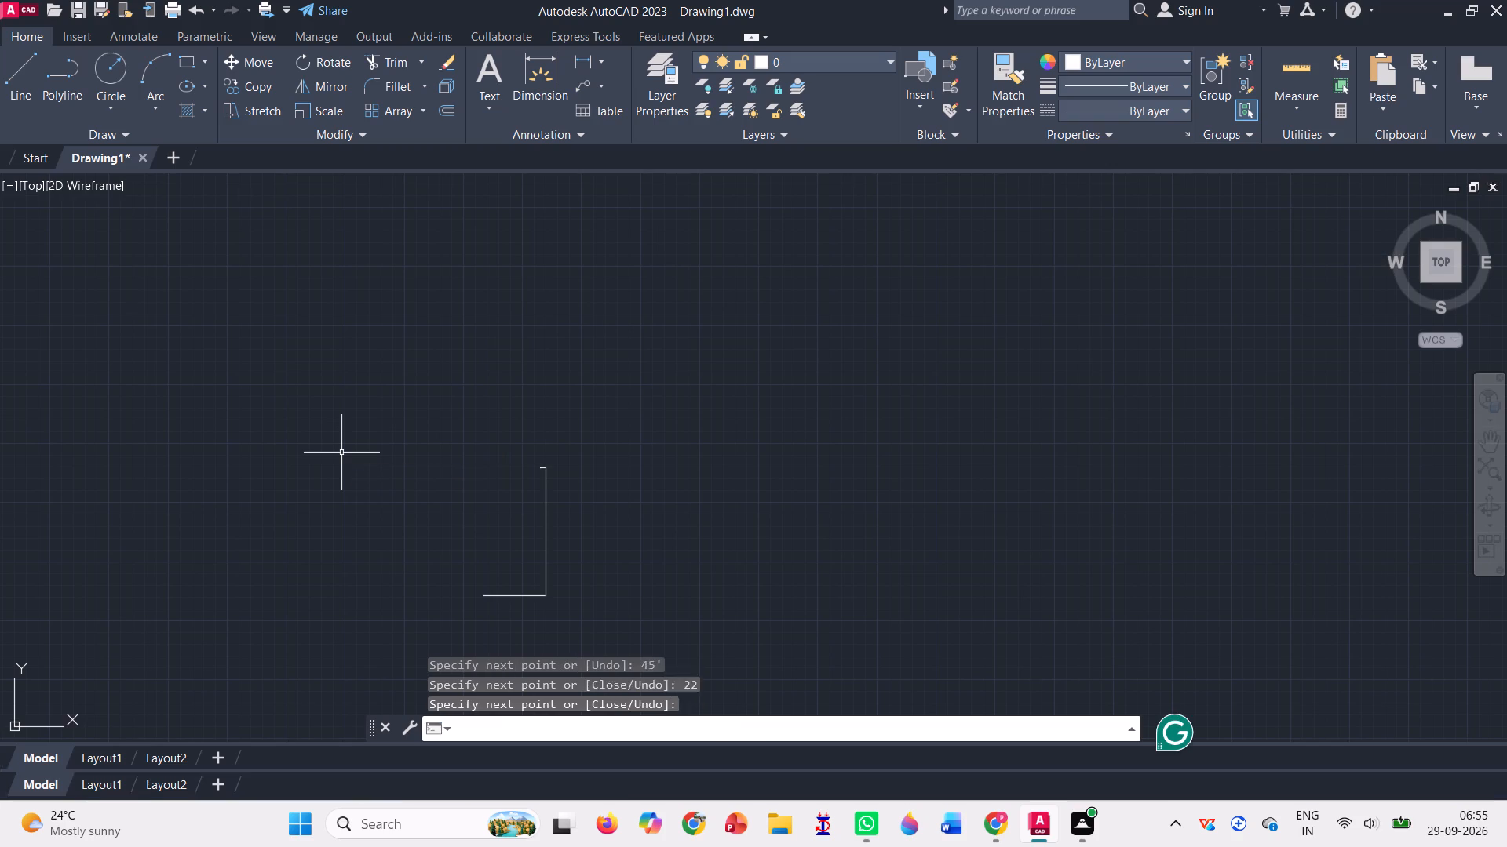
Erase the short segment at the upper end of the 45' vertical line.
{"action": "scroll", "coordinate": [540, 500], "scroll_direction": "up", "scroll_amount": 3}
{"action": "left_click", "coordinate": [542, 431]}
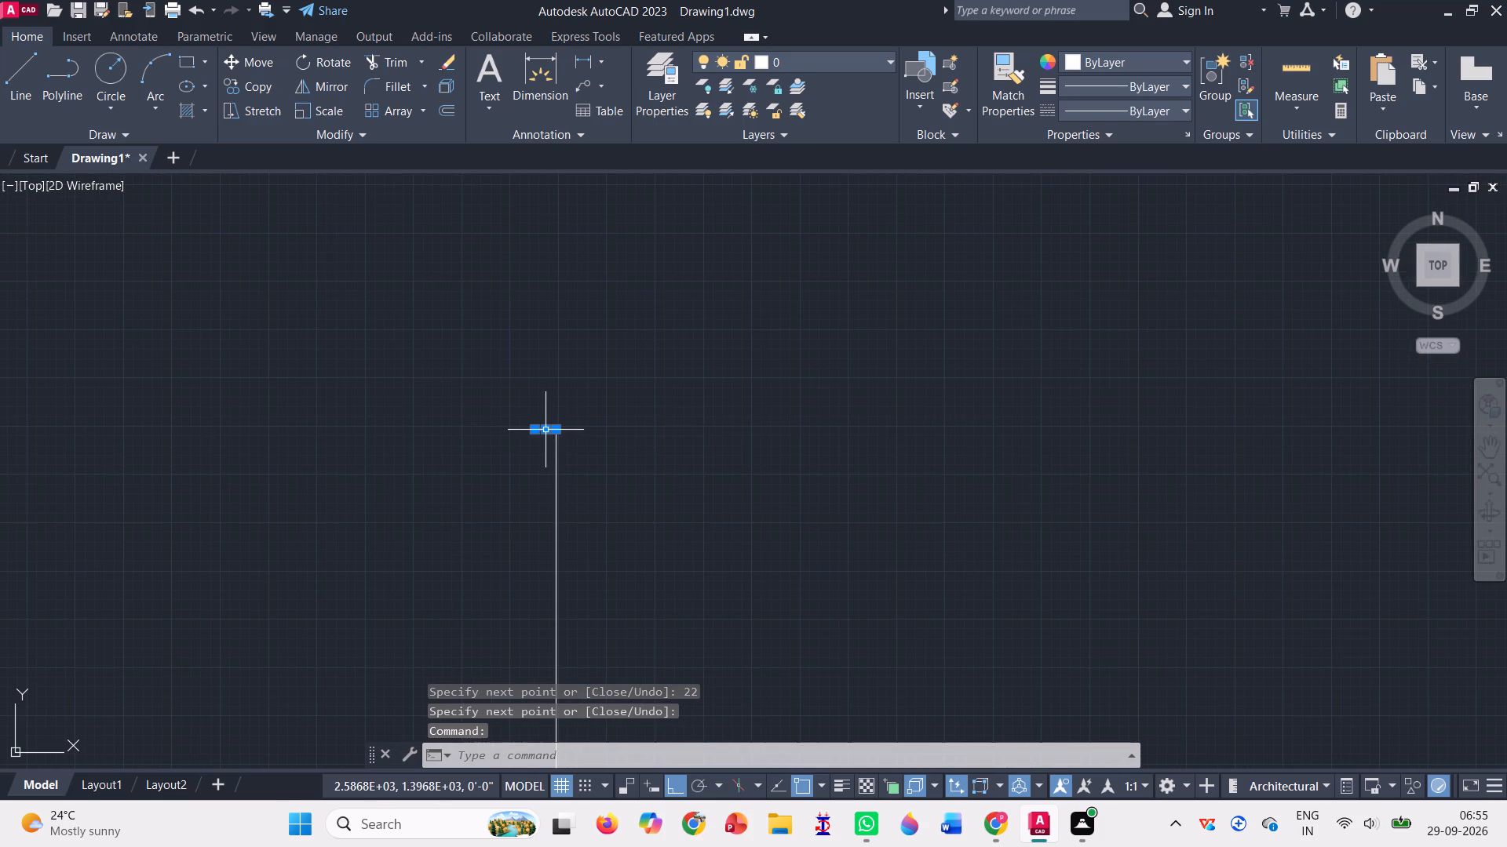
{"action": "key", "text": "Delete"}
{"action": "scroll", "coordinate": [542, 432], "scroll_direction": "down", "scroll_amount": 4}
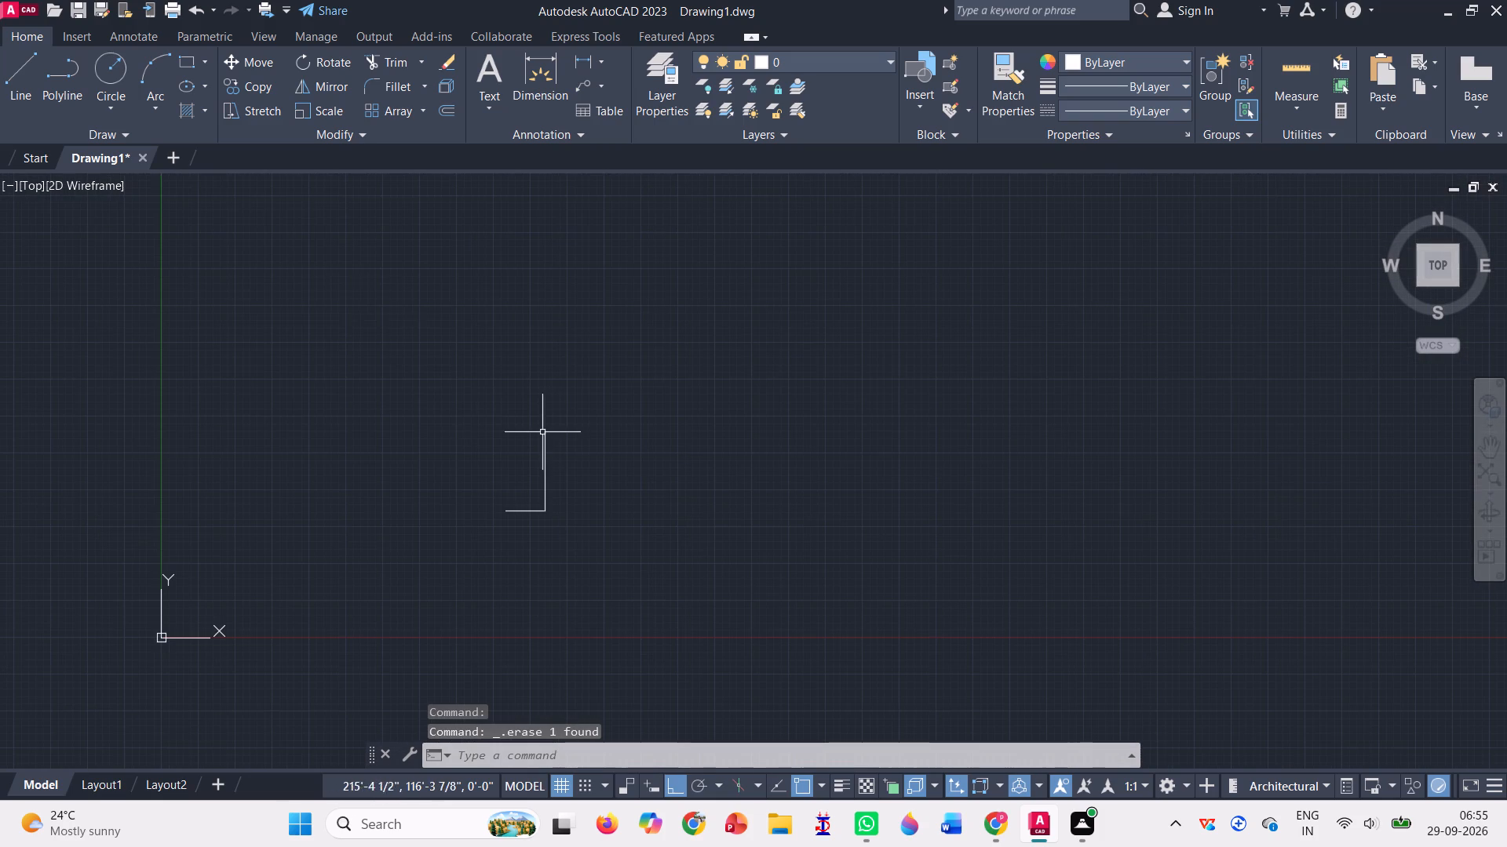
Close the outline with a 22' line leftward from the 45' line's upper end, continuing down to the base line's left end.
{"action": "left_click", "coordinate": [25, 78]}
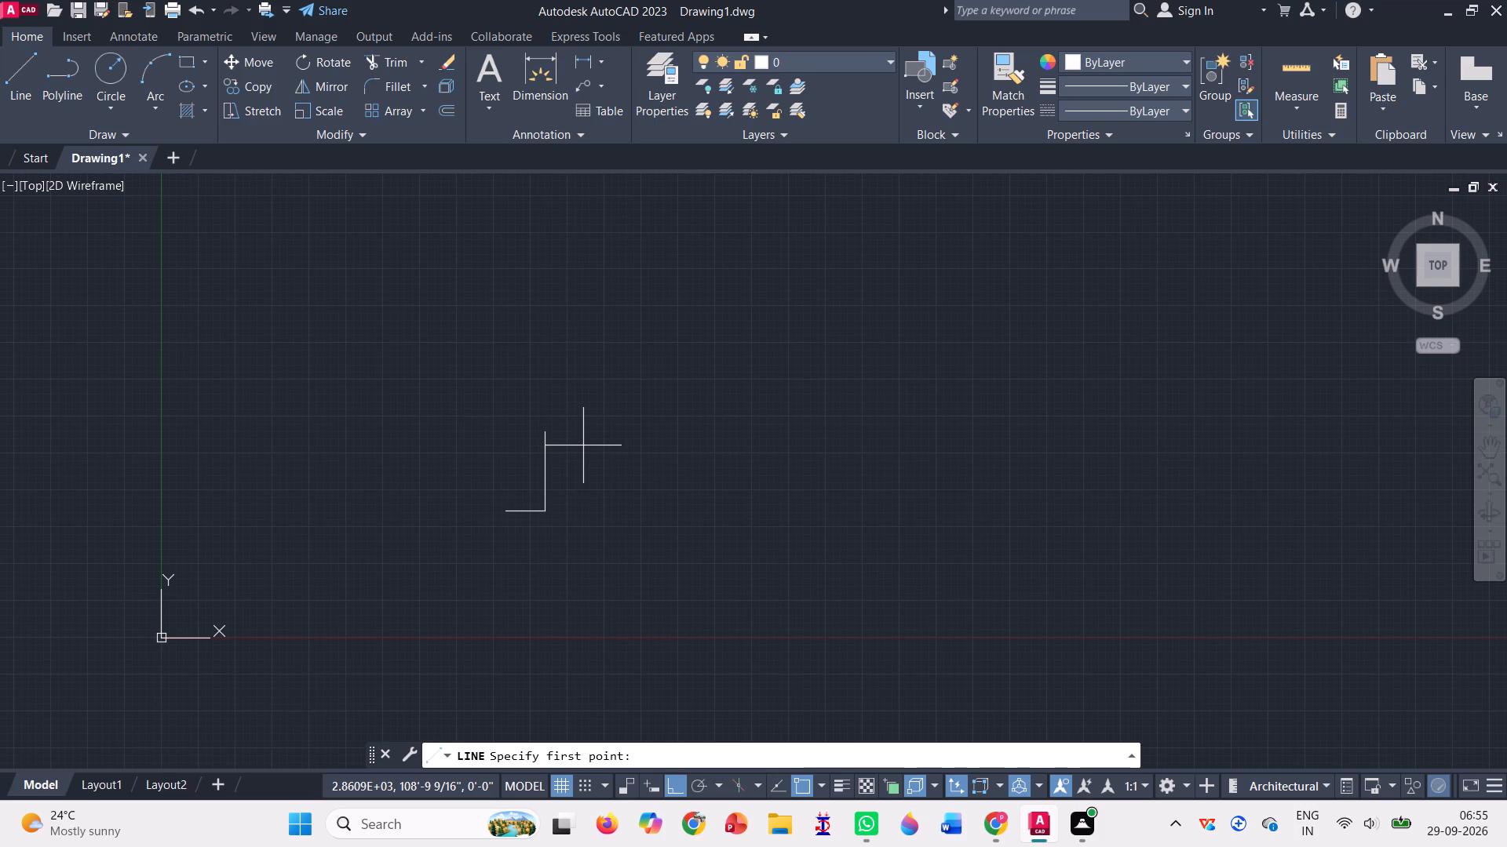
{"action": "scroll", "coordinate": [583, 445], "scroll_direction": "up", "scroll_amount": 5}
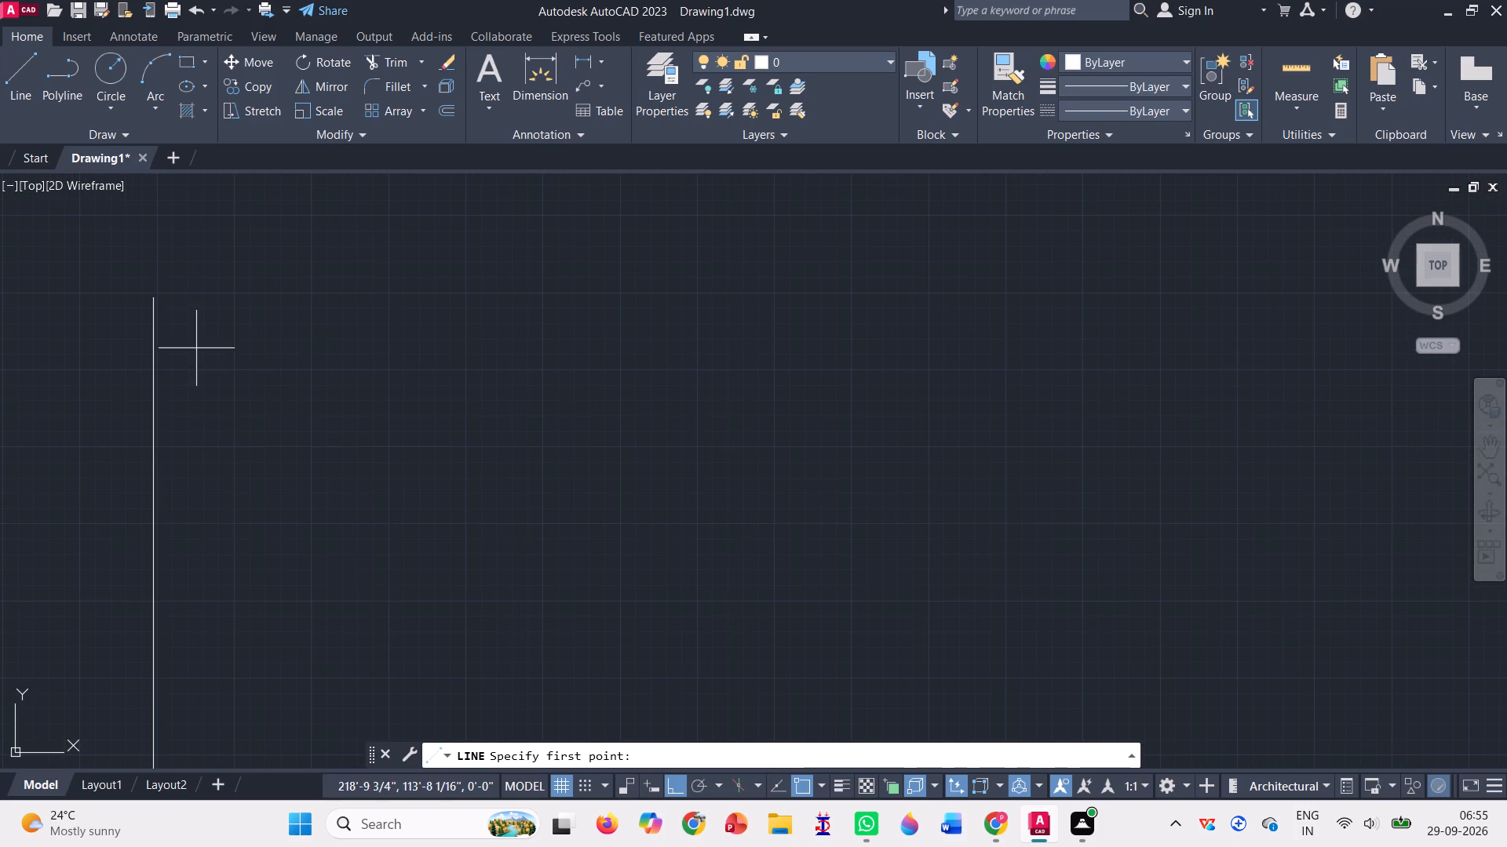
{"action": "left_click", "coordinate": [152, 299]}
{"action": "scroll", "coordinate": [497, 430], "scroll_direction": "down", "scroll_amount": 4}
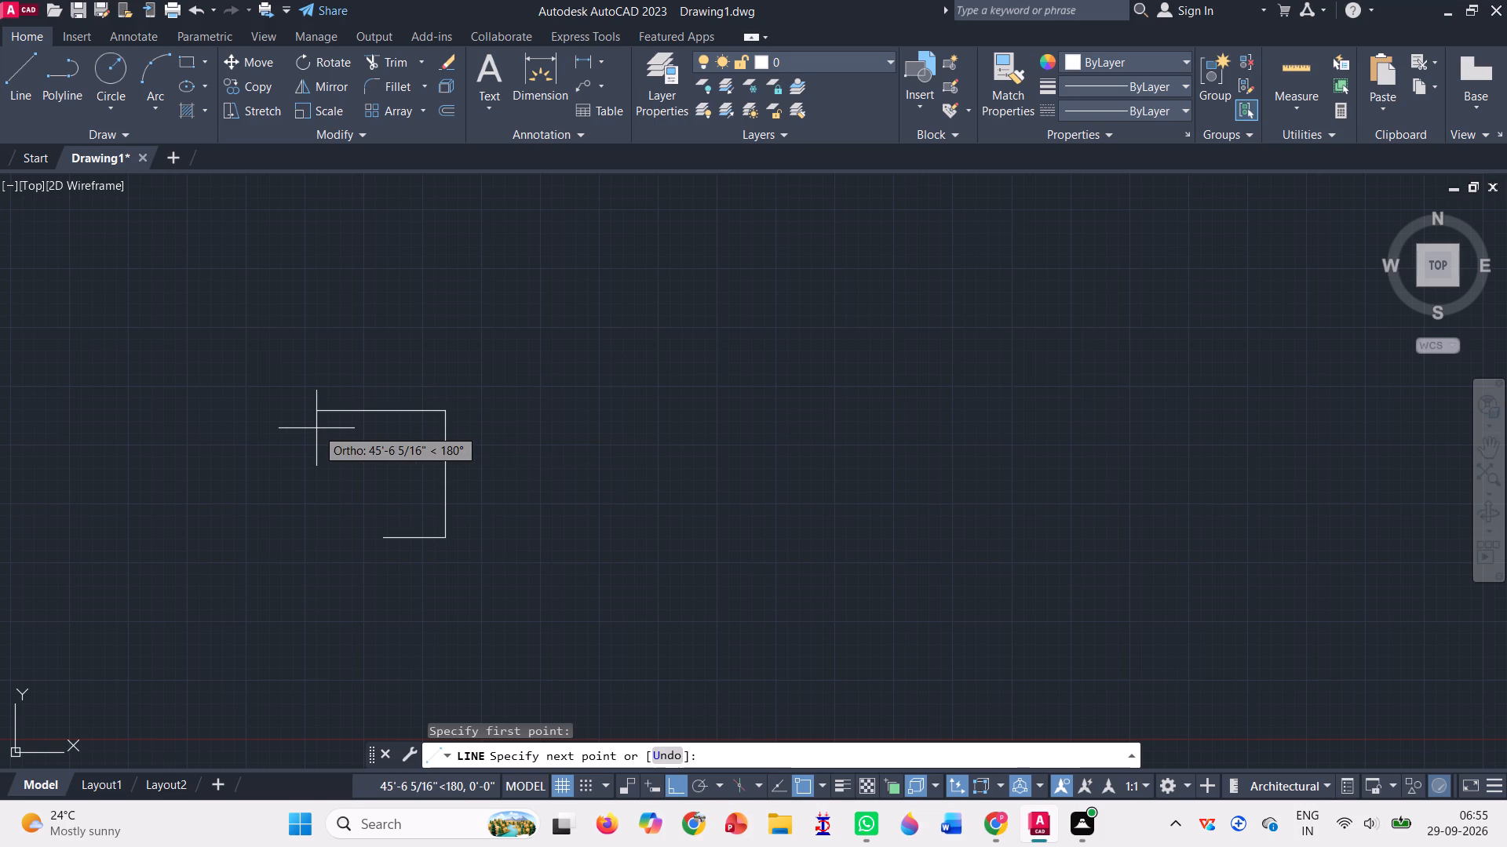
{"action": "type", "text": "22'"}
{"action": "key", "text": "Return"}
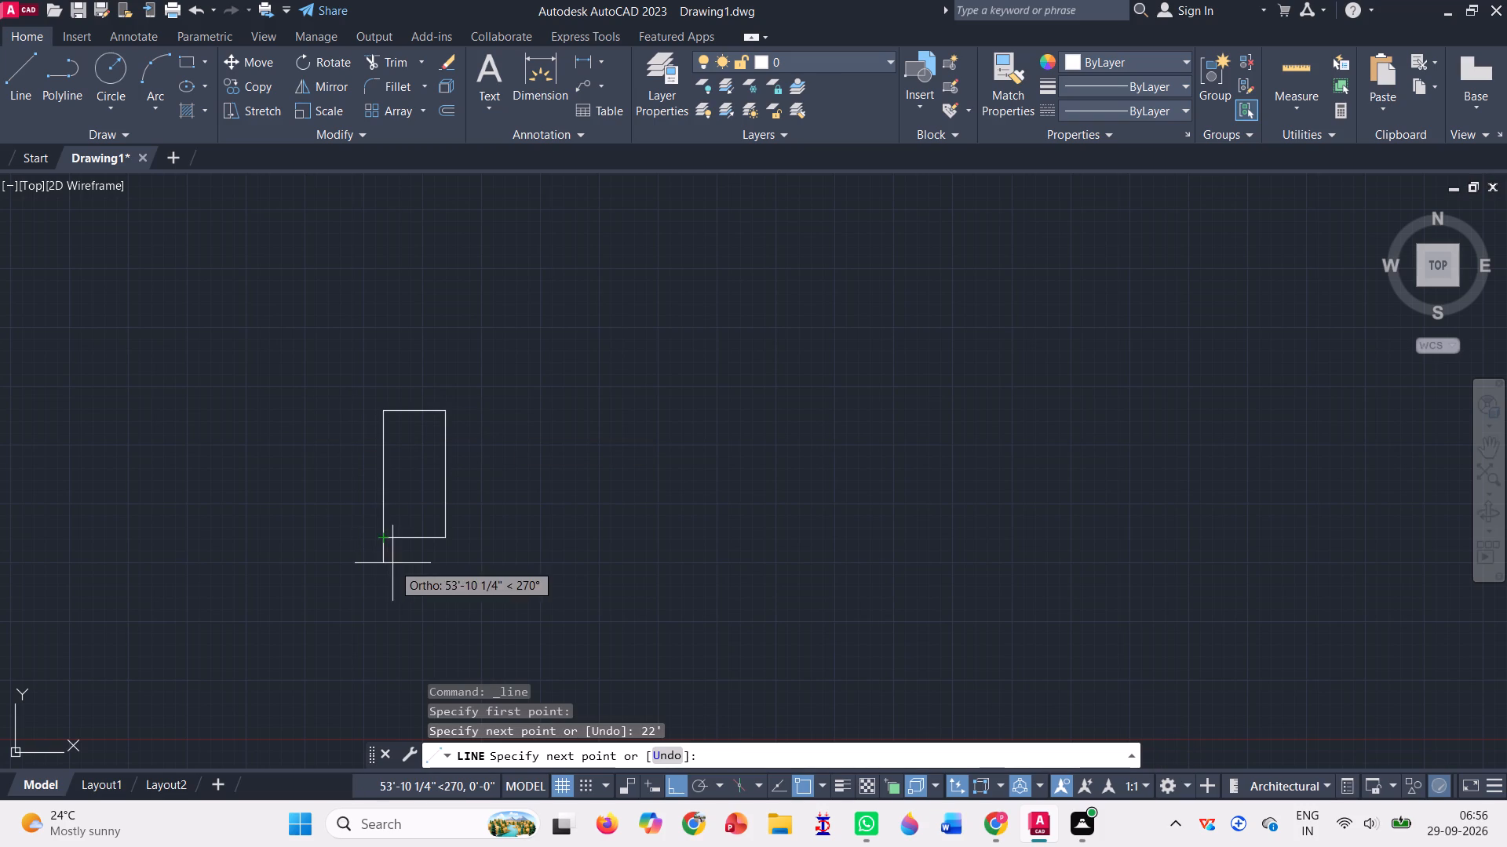
{"action": "scroll", "coordinate": [382, 543], "scroll_direction": "up", "scroll_amount": 4}
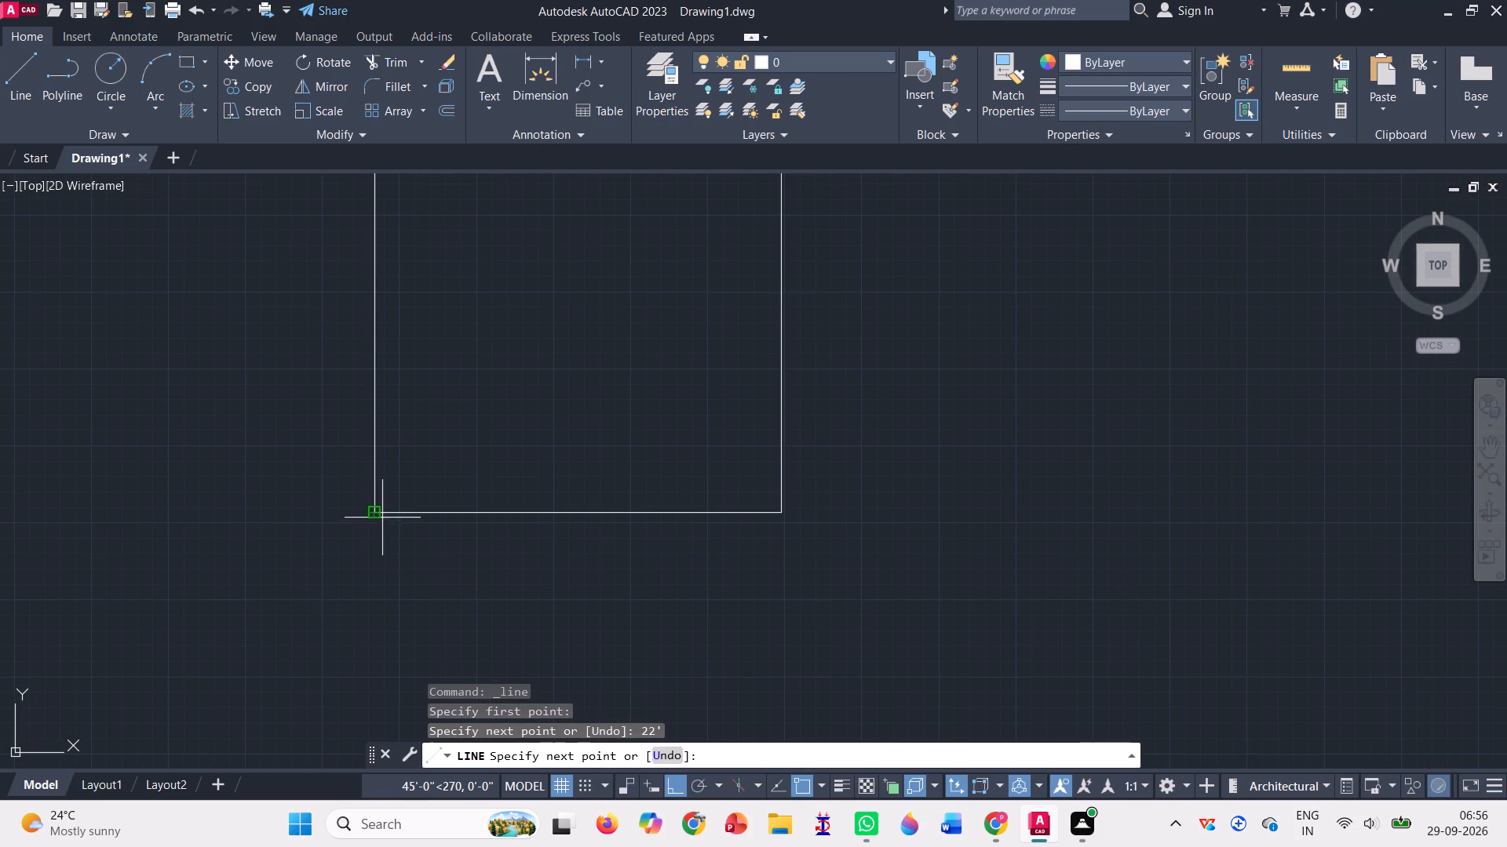
{"action": "left_click", "coordinate": [376, 514]}
{"action": "scroll", "coordinate": [374, 514], "scroll_direction": "down", "scroll_amount": 4}
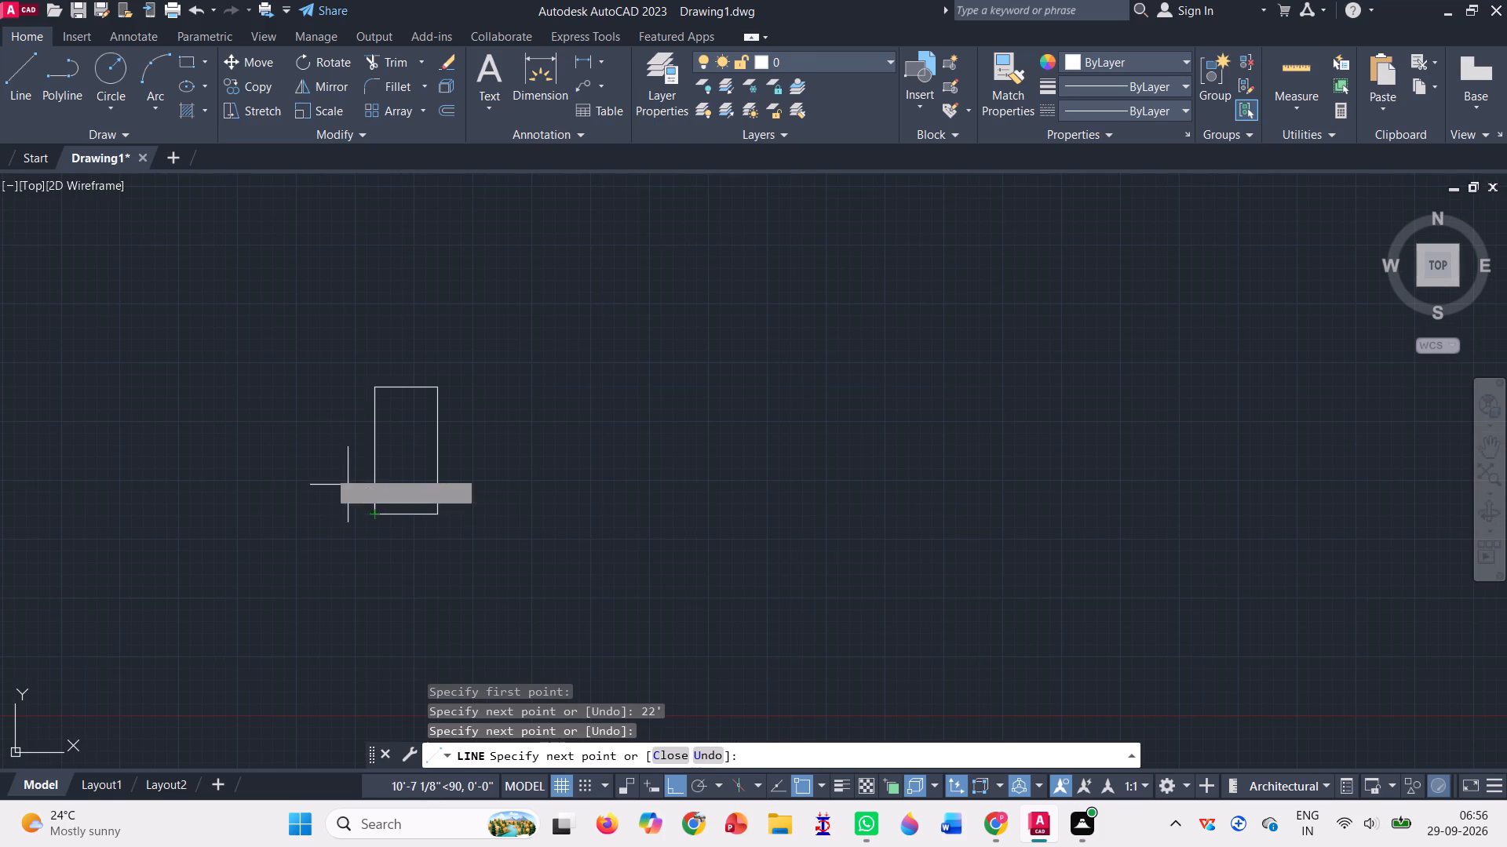
{"action": "key", "text": "Escape"}
Draw a 14' by 12' room in the outline's upper-left corner: 14' right, 12' down, and back to the left wall.
{"action": "scroll", "coordinate": [384, 449], "scroll_direction": "up", "scroll_amount": 1}
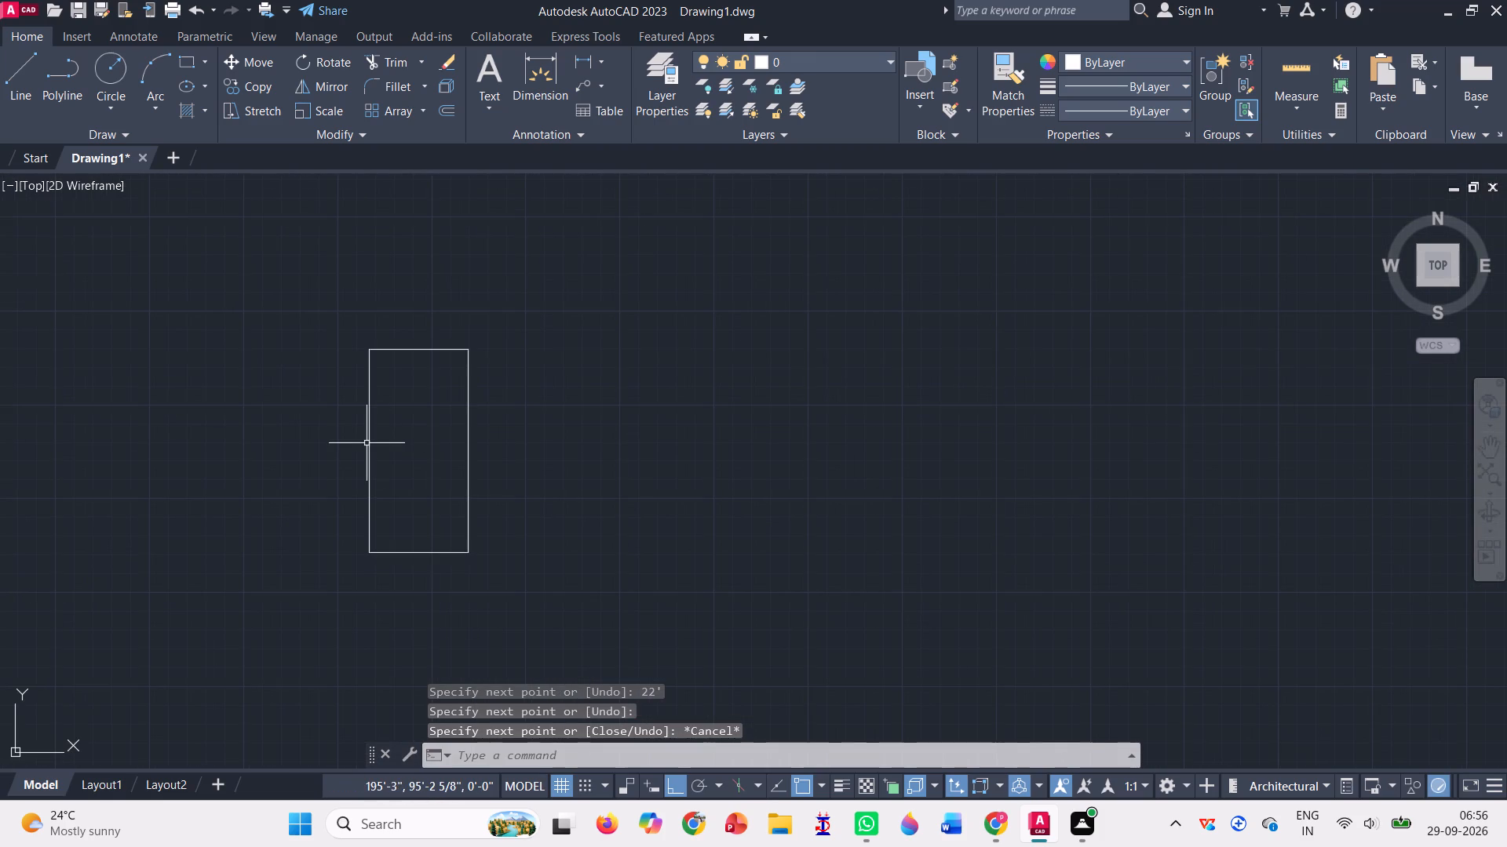
{"action": "scroll", "coordinate": [367, 443], "scroll_direction": "up", "scroll_amount": 2}
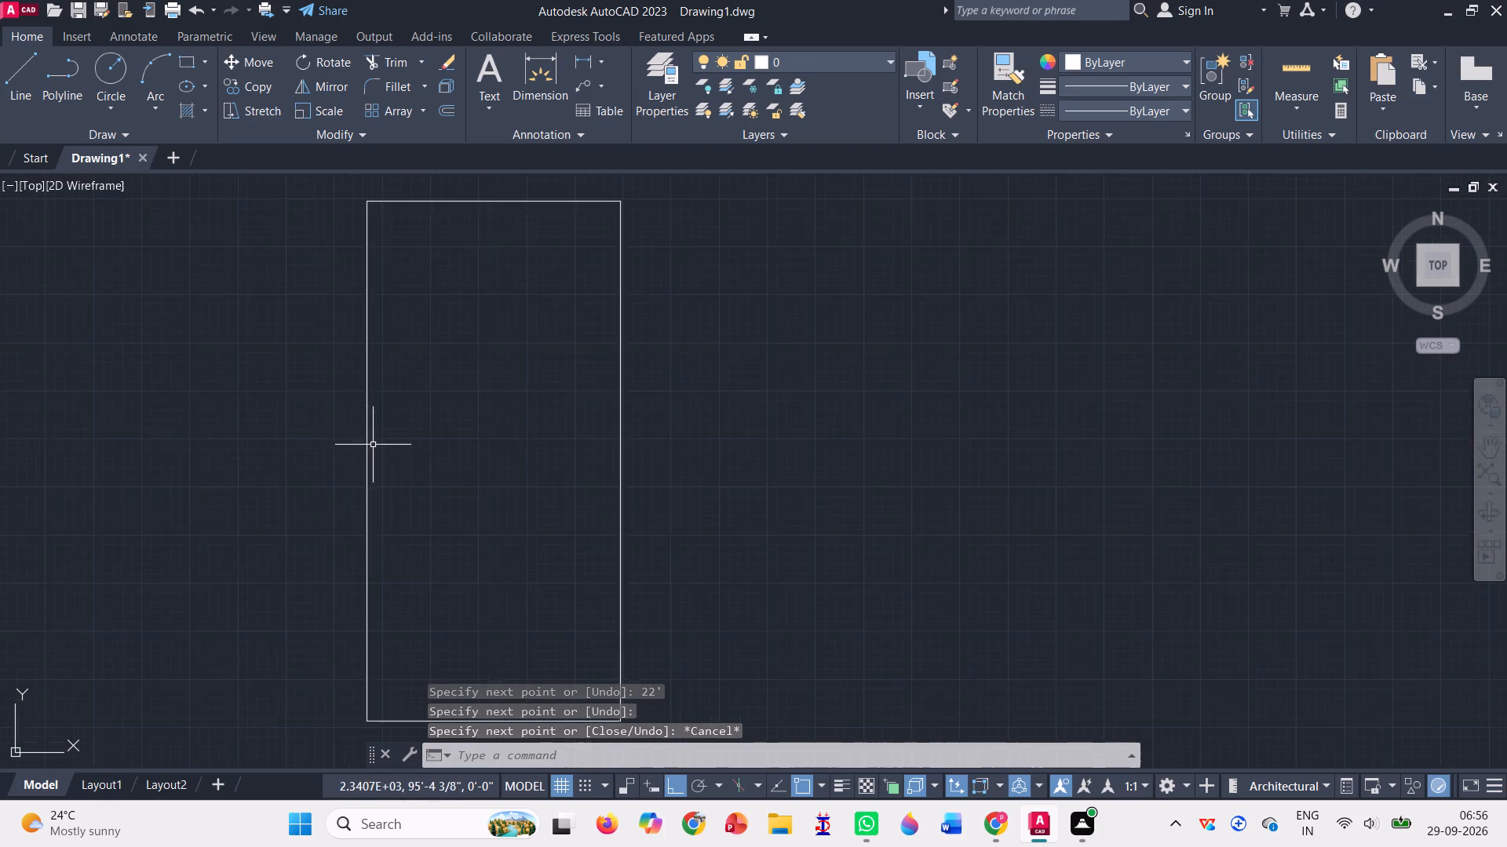
{"action": "scroll", "coordinate": [373, 445], "scroll_direction": "up", "scroll_amount": 1}
{"action": "scroll", "coordinate": [373, 445], "scroll_direction": "down", "scroll_amount": 2}
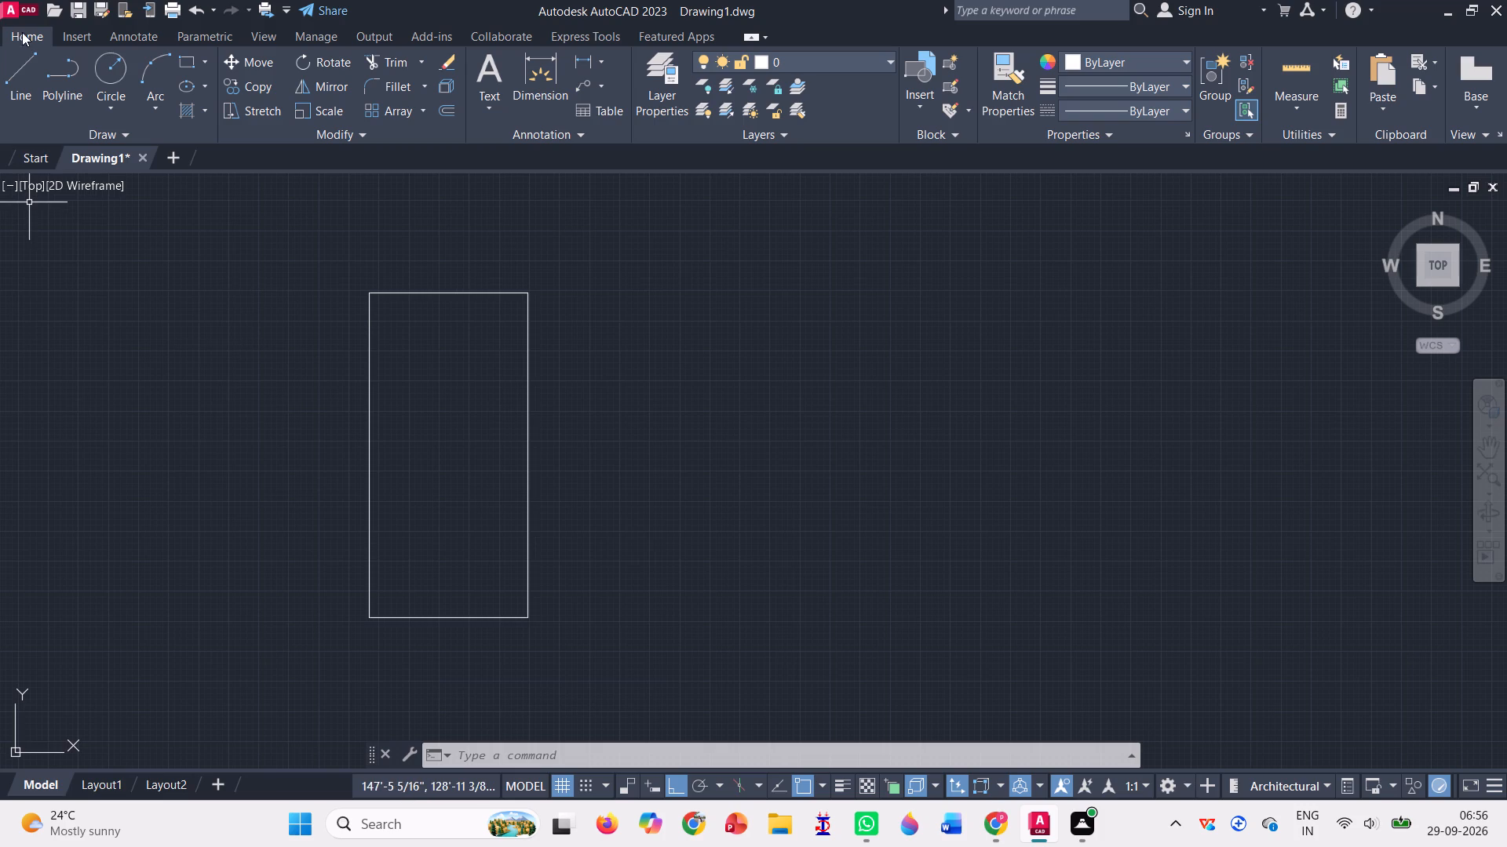
{"action": "left_click", "coordinate": [32, 57]}
{"action": "scroll", "coordinate": [297, 253], "scroll_direction": "up", "scroll_amount": 1}
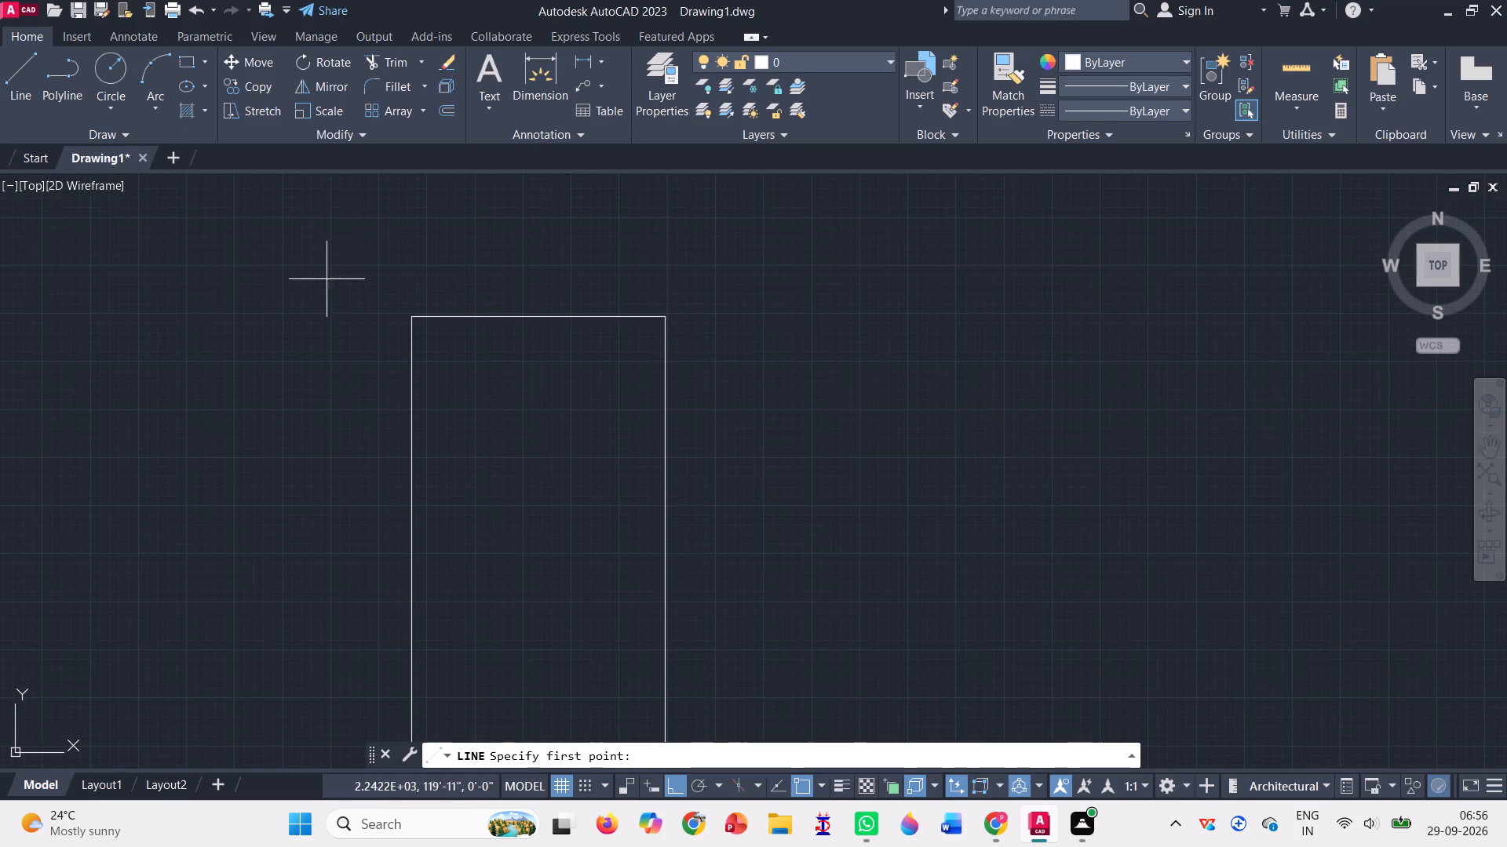
{"action": "left_click", "coordinate": [409, 314]}
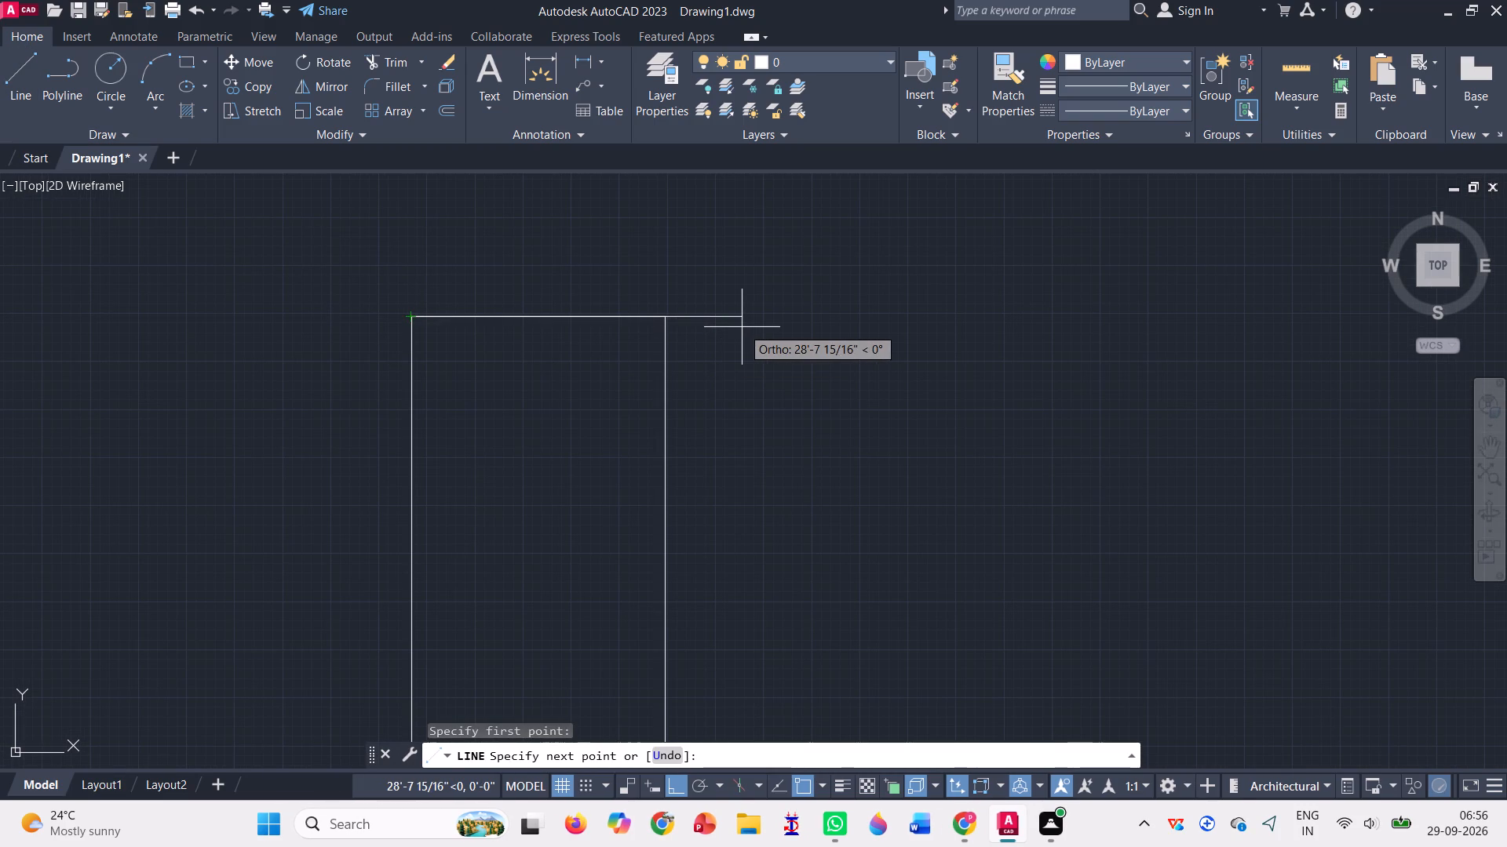
{"action": "type", "text": "14'"}
{"action": "key", "text": "Return"}
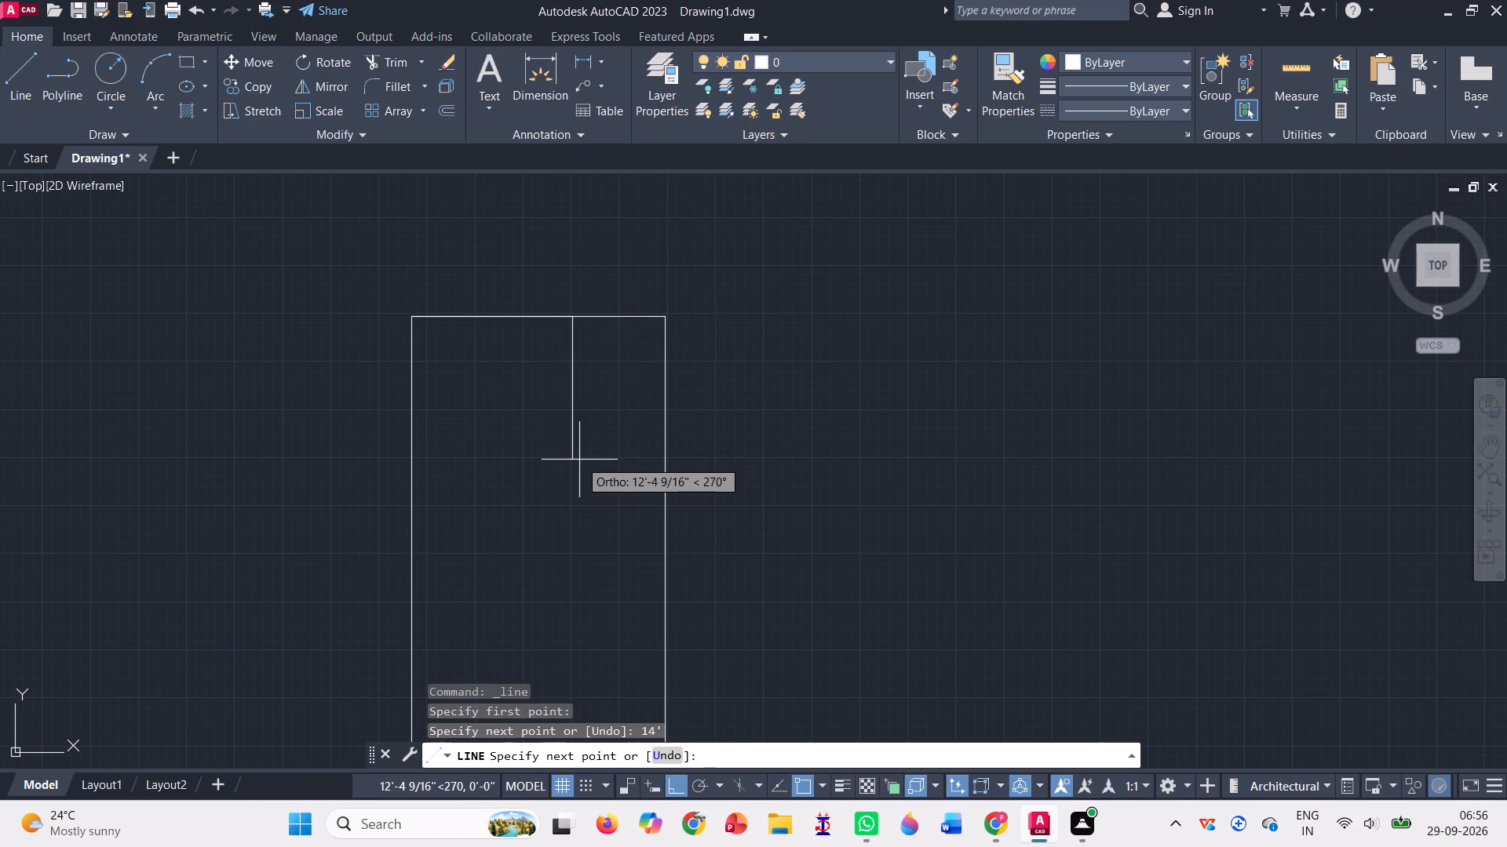
{"action": "type", "text": "12'"}
{"action": "key", "text": "Return"}
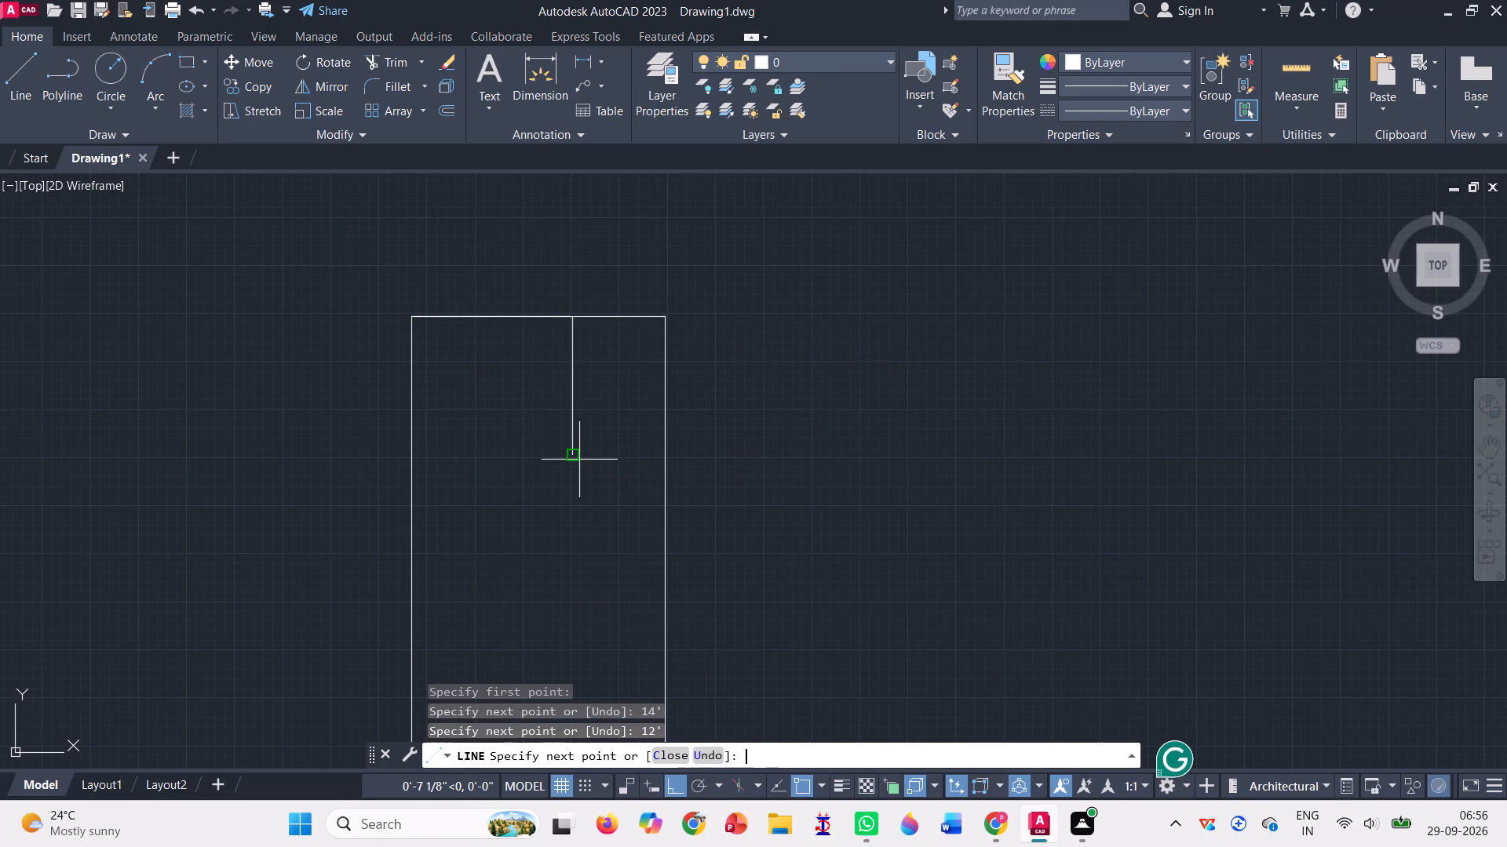
{"action": "left_click", "coordinate": [411, 457]}
{"action": "key", "text": "Return"}
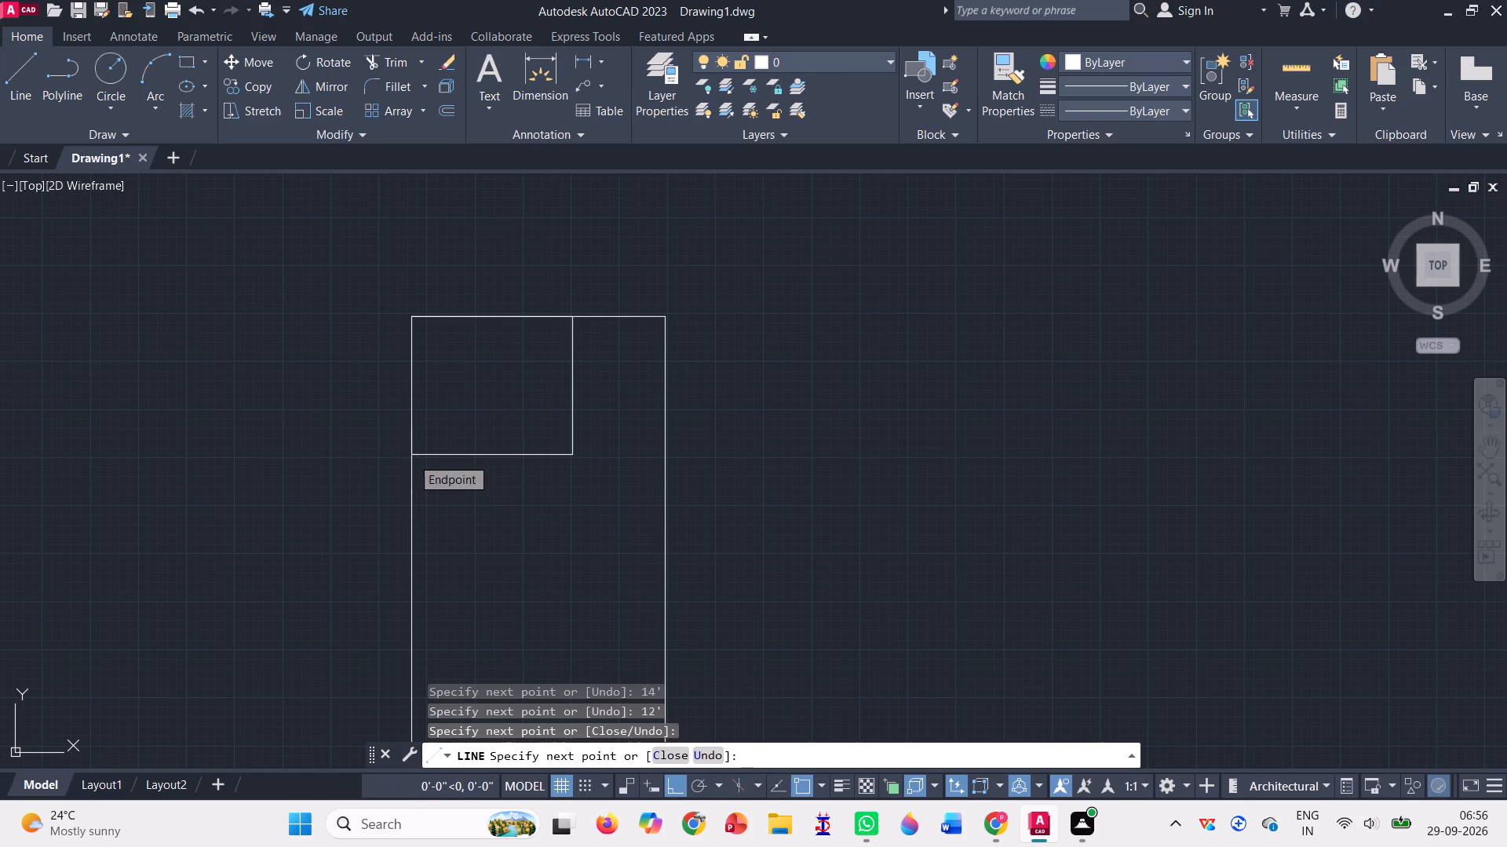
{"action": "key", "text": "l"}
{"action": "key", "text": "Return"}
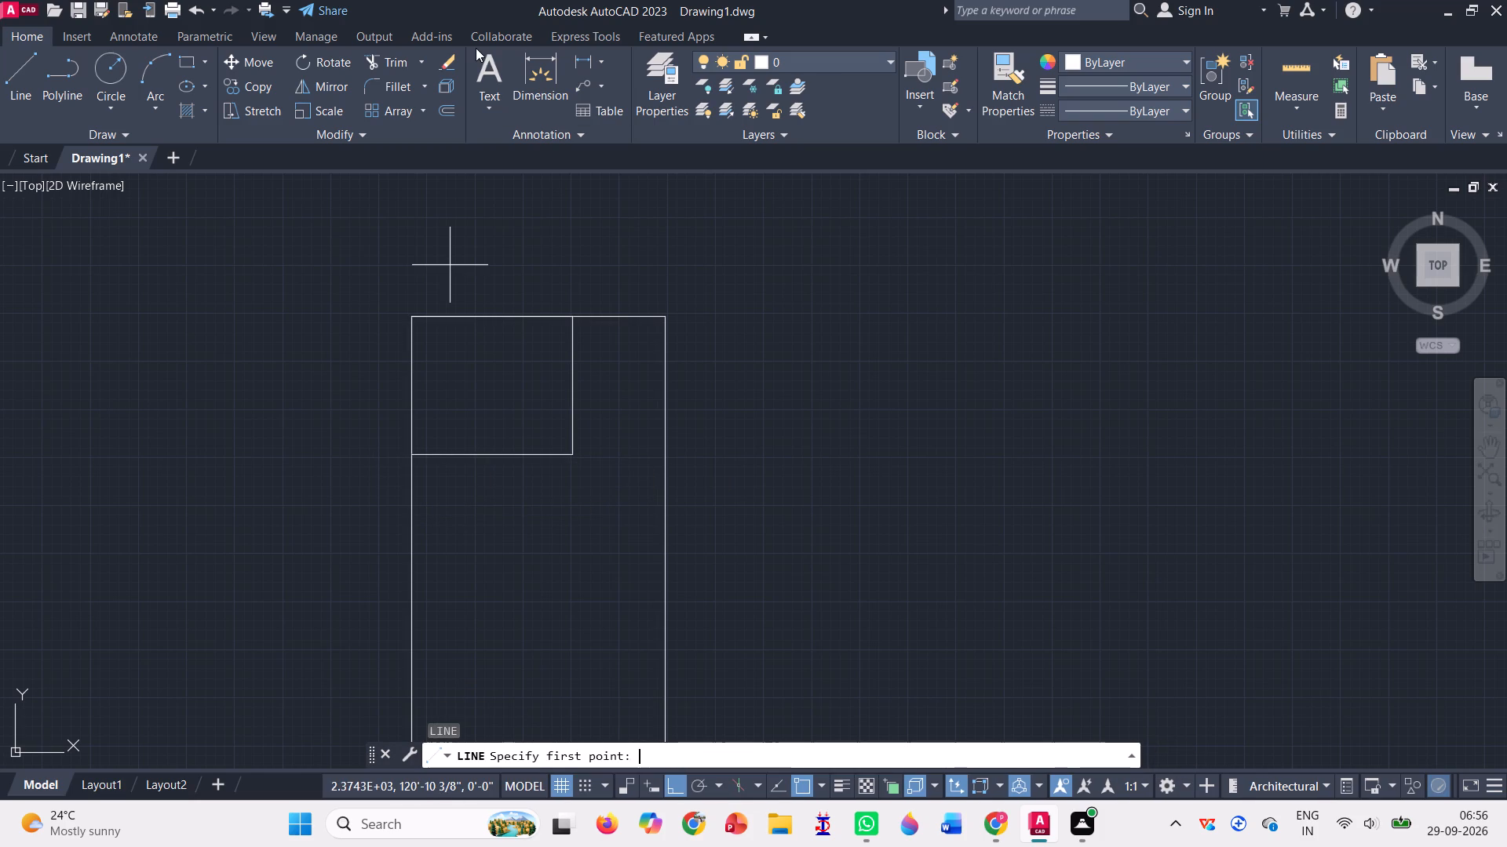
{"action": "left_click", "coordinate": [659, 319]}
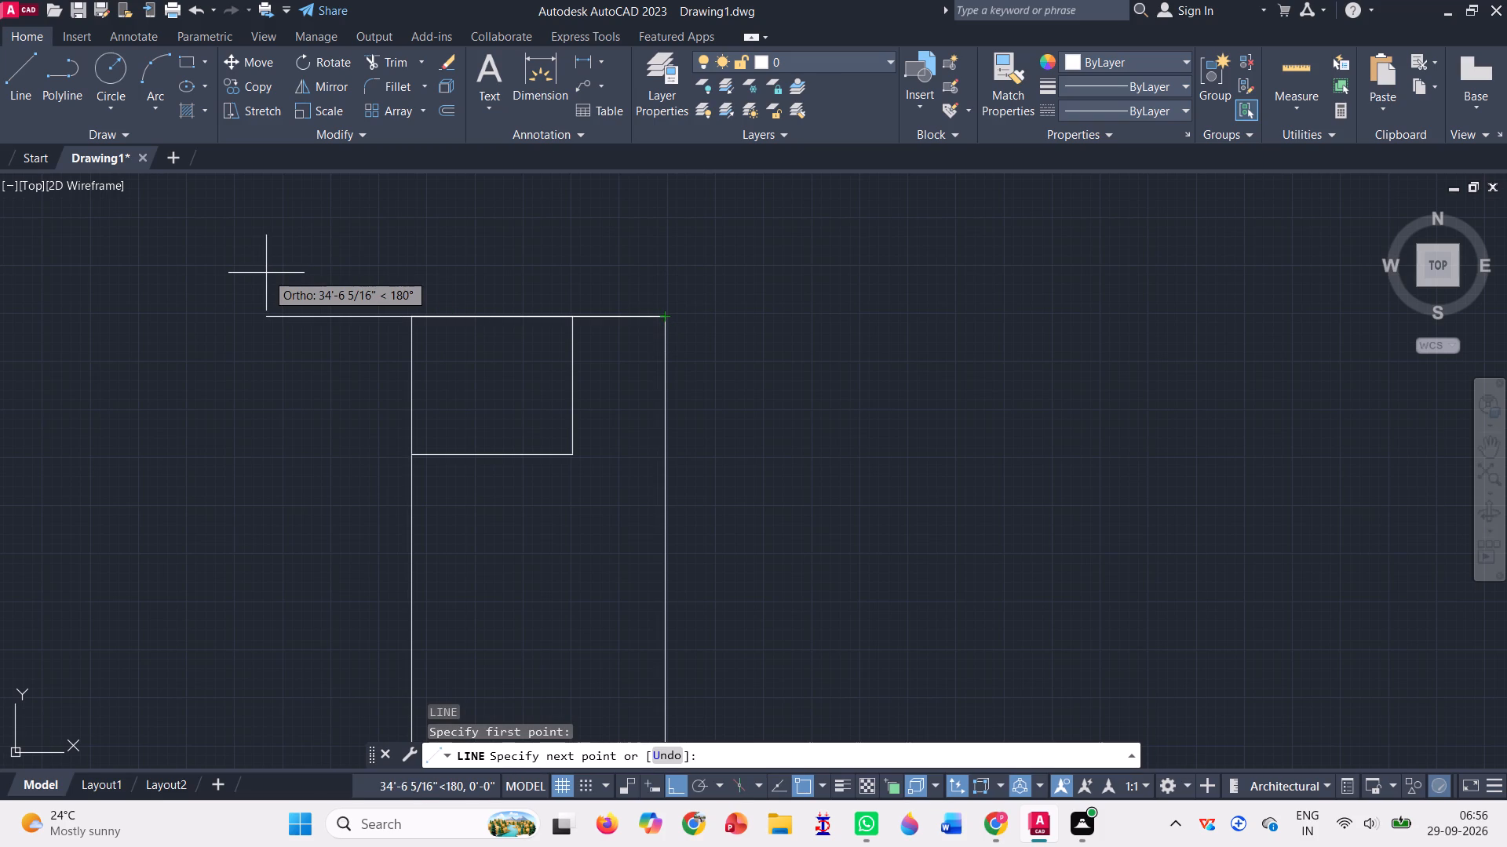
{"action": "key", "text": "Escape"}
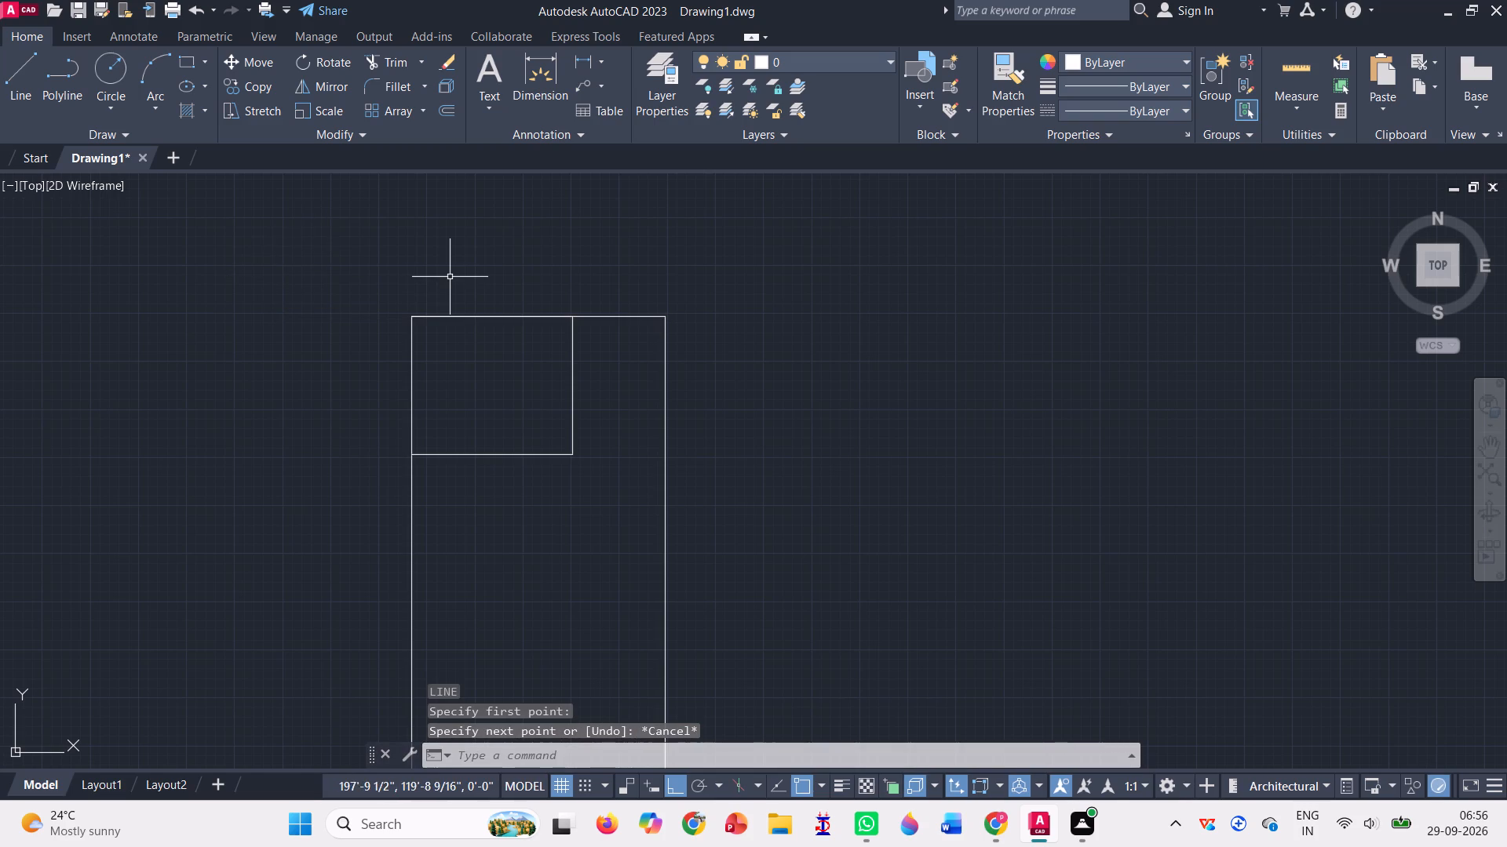
Draw a 5' by 6' room from the 14' room's upper-right corner: 5' right, 6' down, and back to that room's wall.
{"action": "key", "text": "l"}
{"action": "key", "text": "Return"}
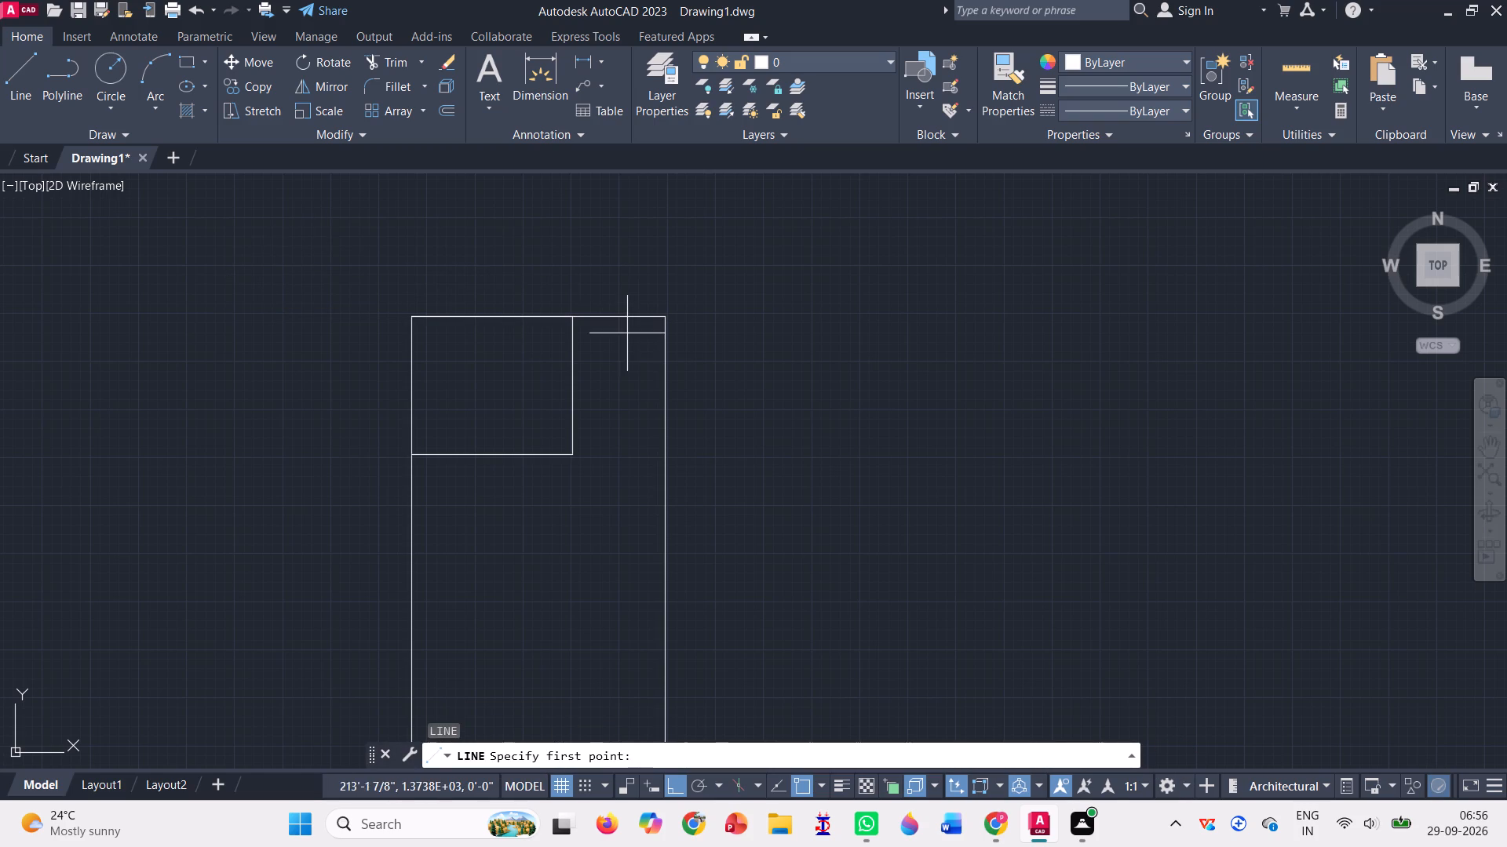
{"action": "left_click", "coordinate": [571, 317]}
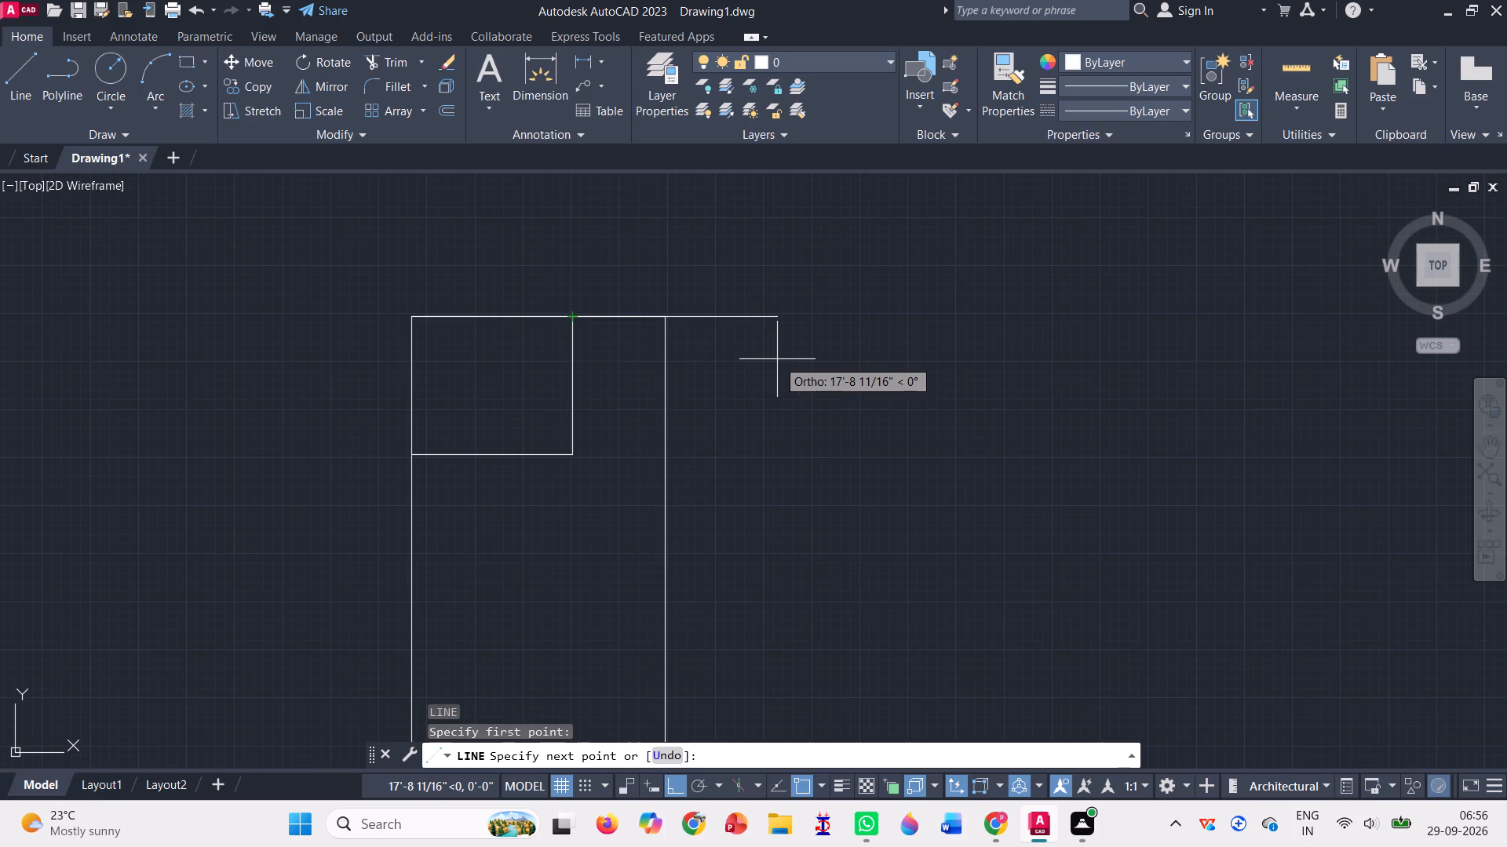
{"action": "type", "text": "5'"}
{"action": "key", "text": "Return"}
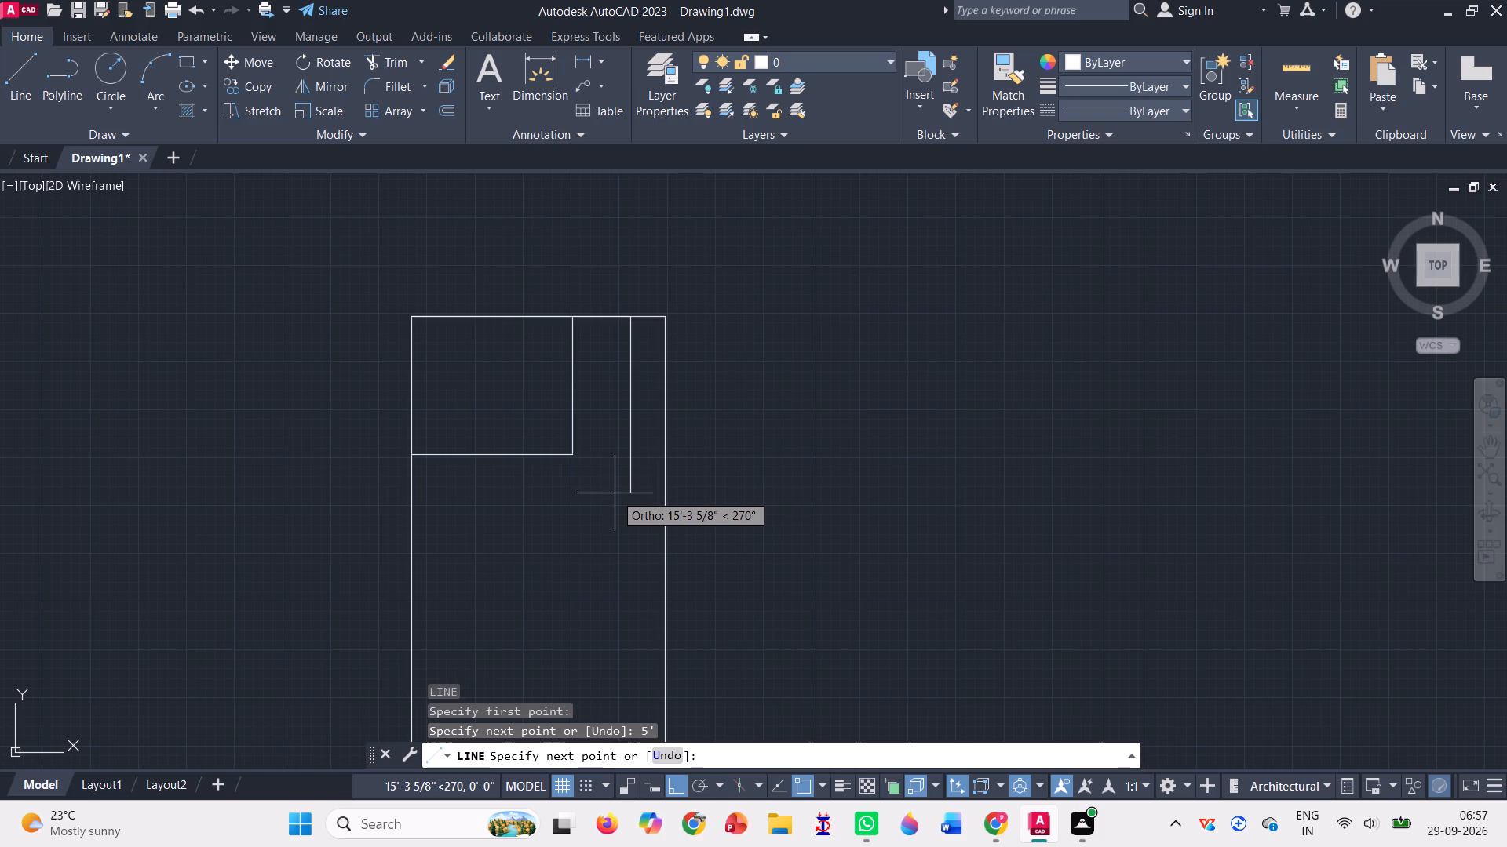
{"action": "type", "text": "6'"}
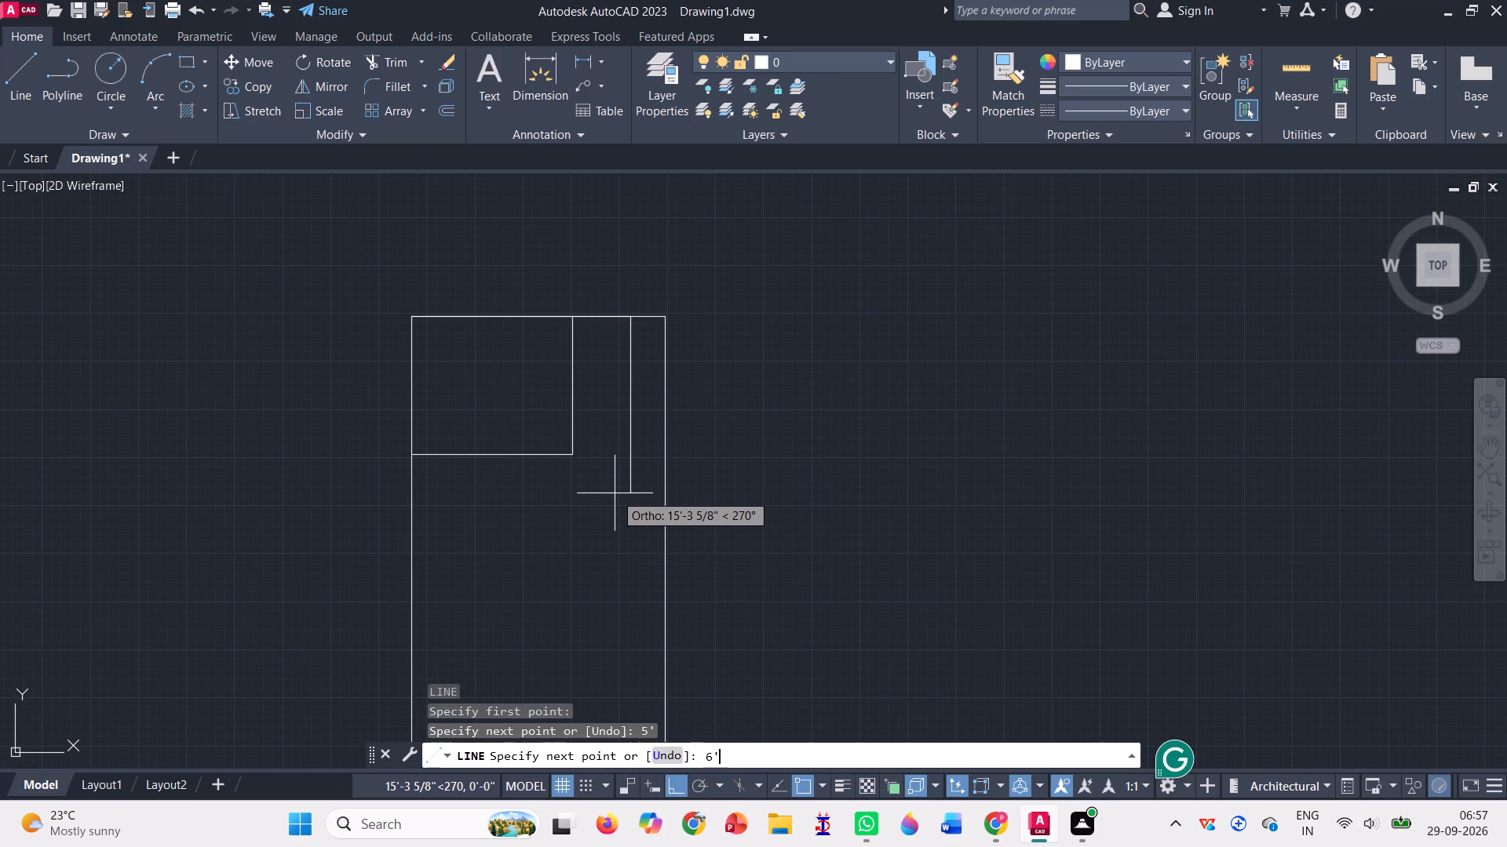
{"action": "key", "text": "Return"}
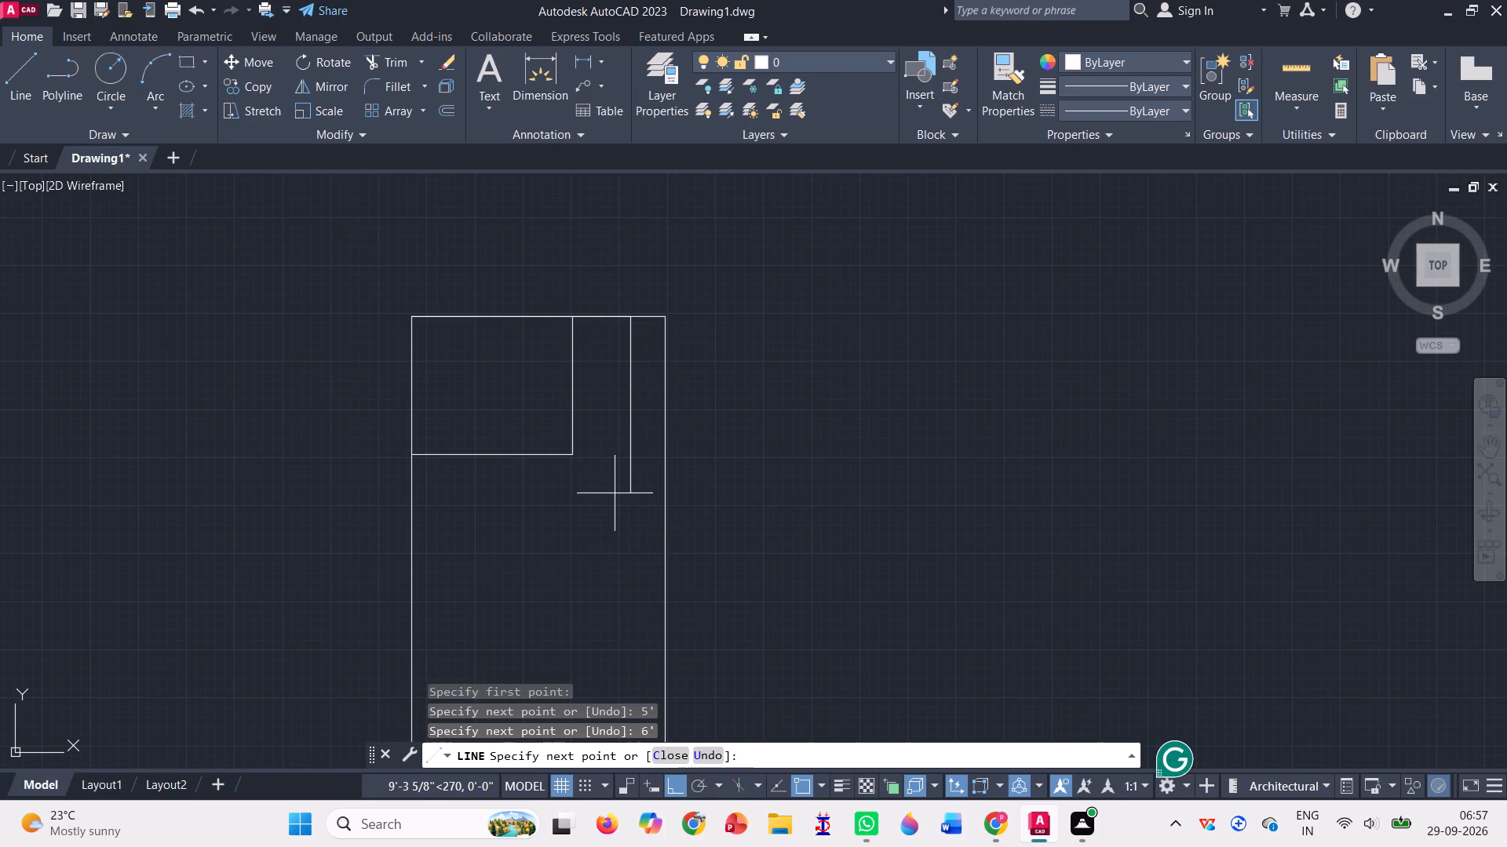
{"action": "left_click", "coordinate": [573, 387]}
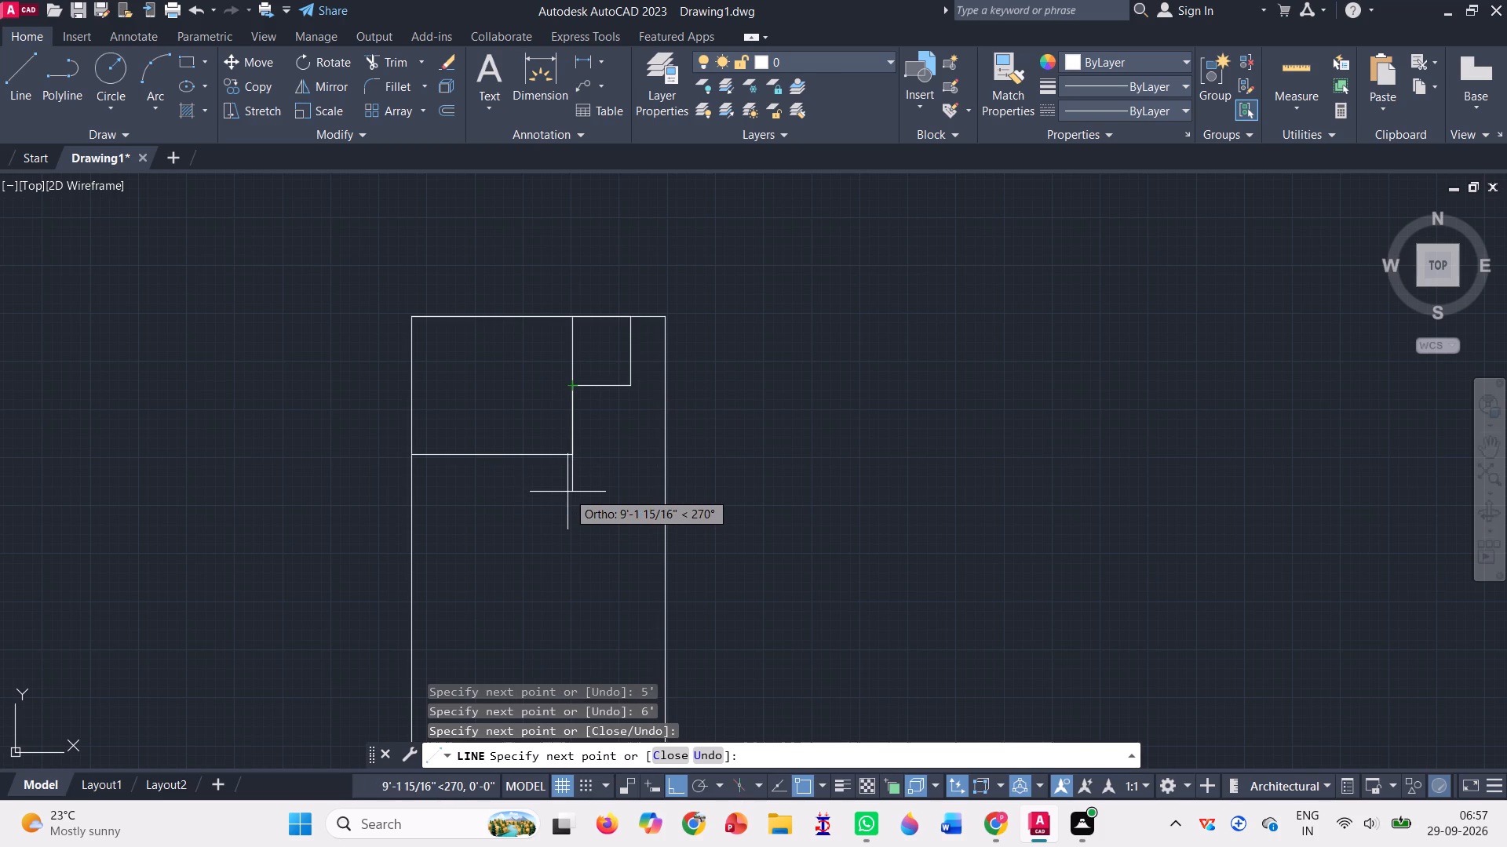
Continue with a 5' by 8' room directly below: 8' down, 5' right, and up to the 5' by 6' room's lower-right corner.
{"action": "type", "text": "8'"}
{"action": "key", "text": "Return"}
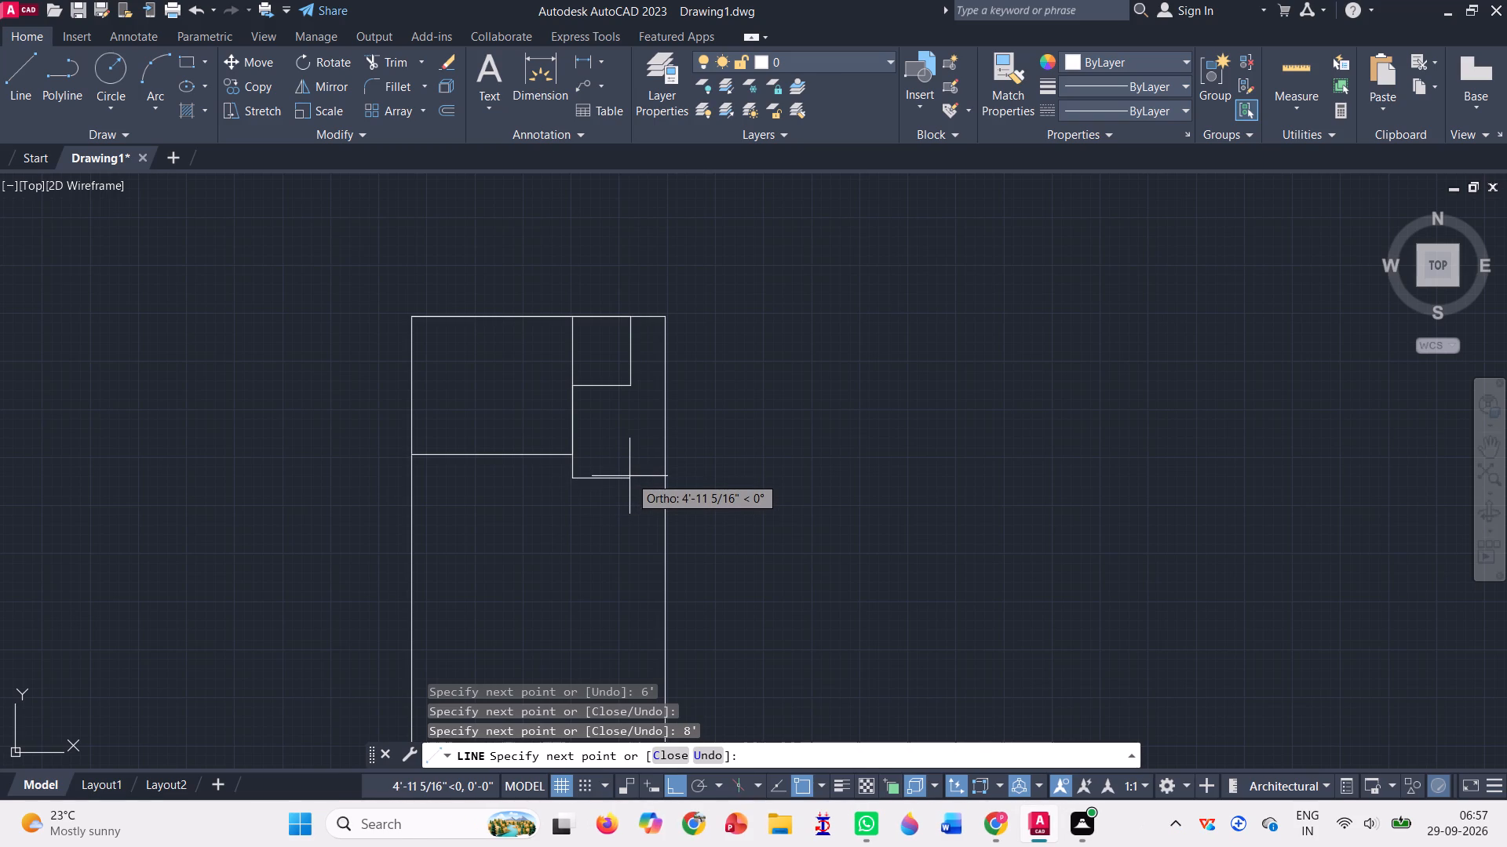
{"action": "type", "text": "5'"}
{"action": "key", "text": "Return"}
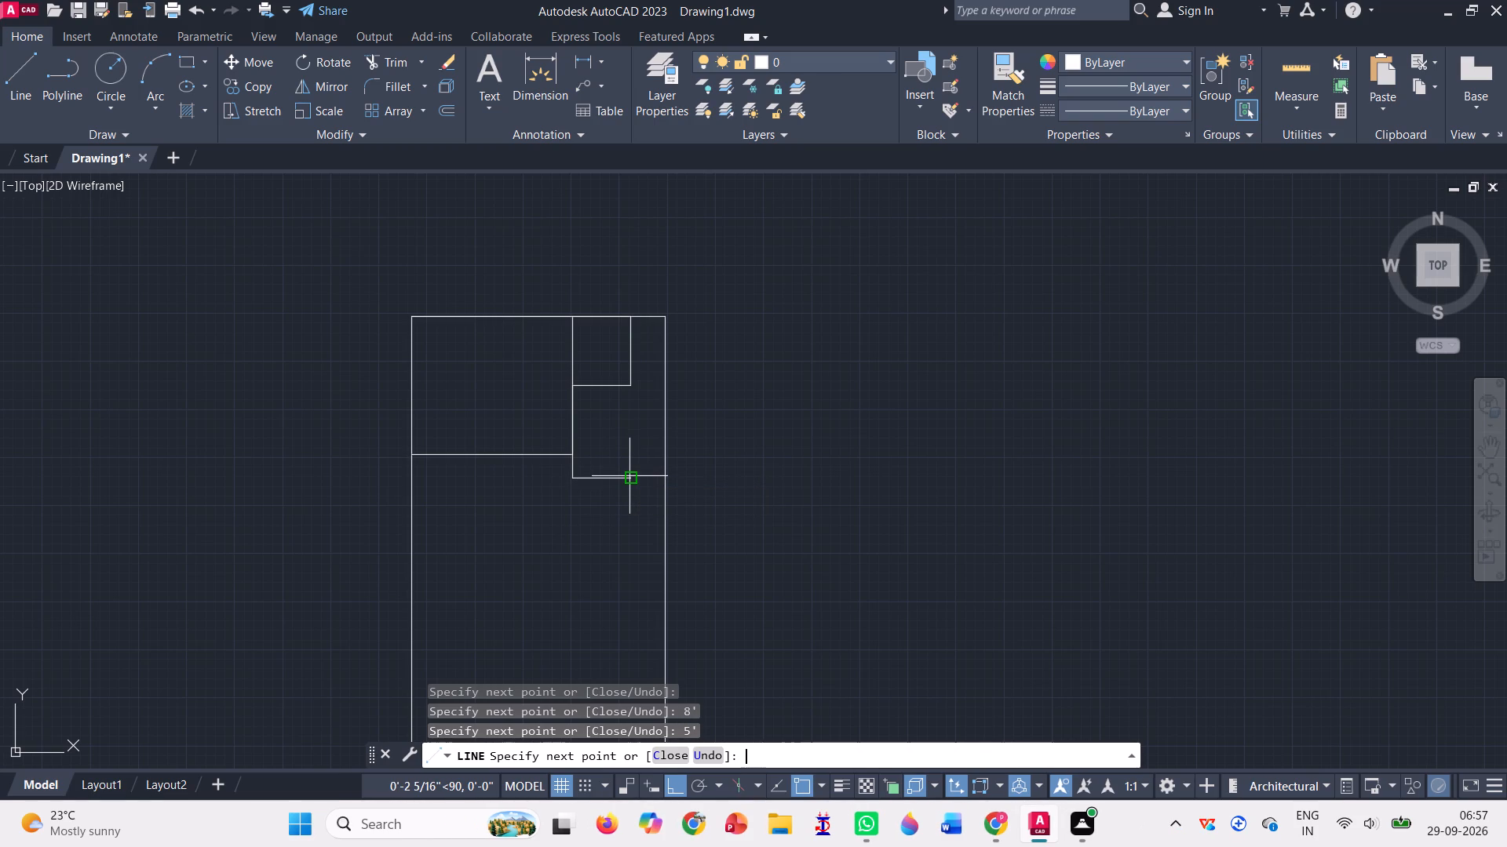
{"action": "left_click", "coordinate": [629, 387]}
{"action": "key", "text": "Return"}
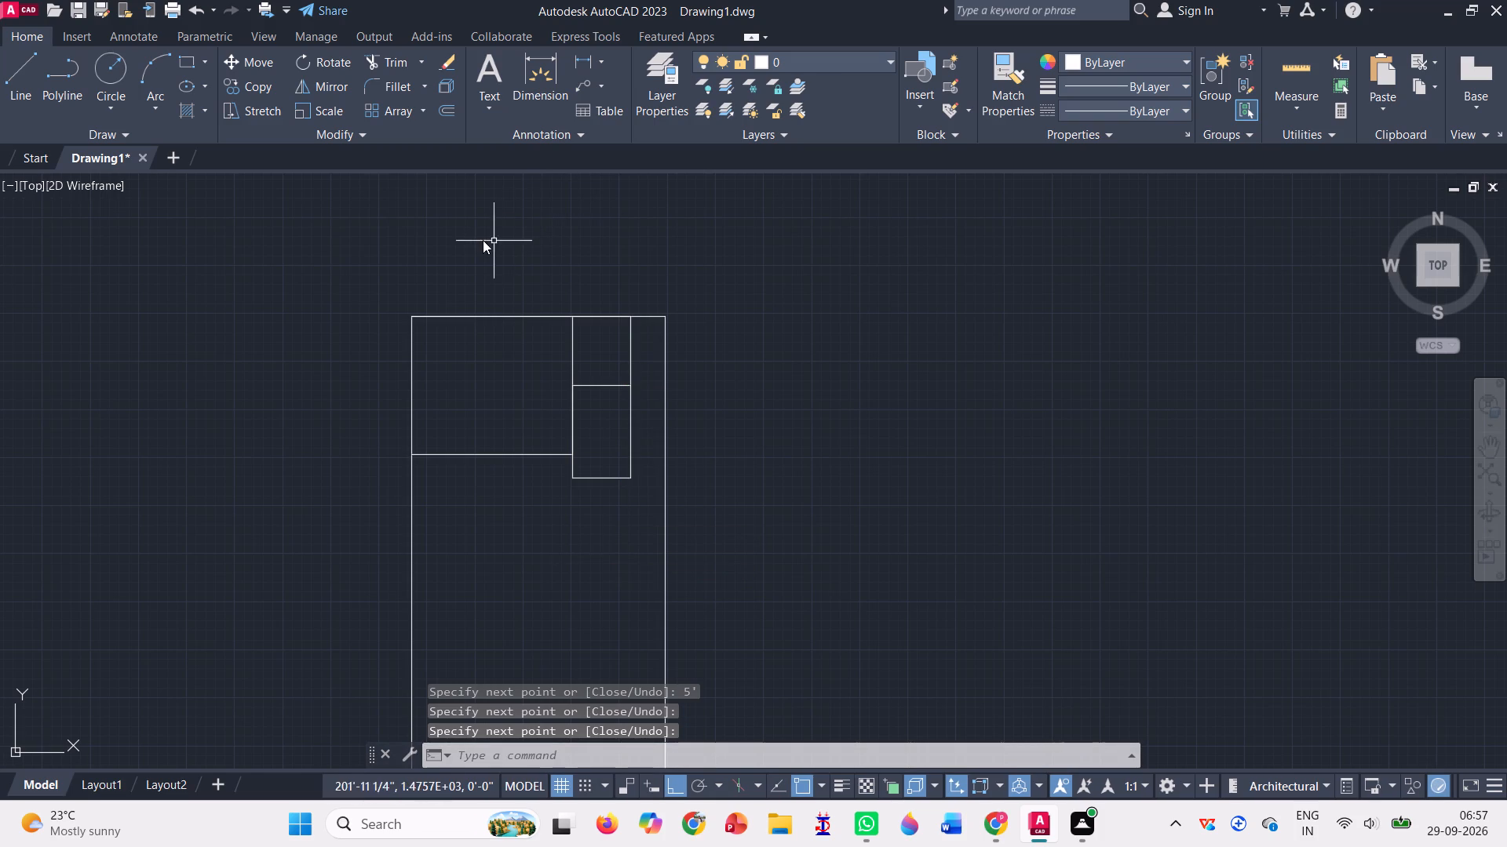
Move the four sides of the 5' by 8' room 3' straight down, using its upper-right corner as base point.
{"action": "left_click", "coordinate": [275, 64]}
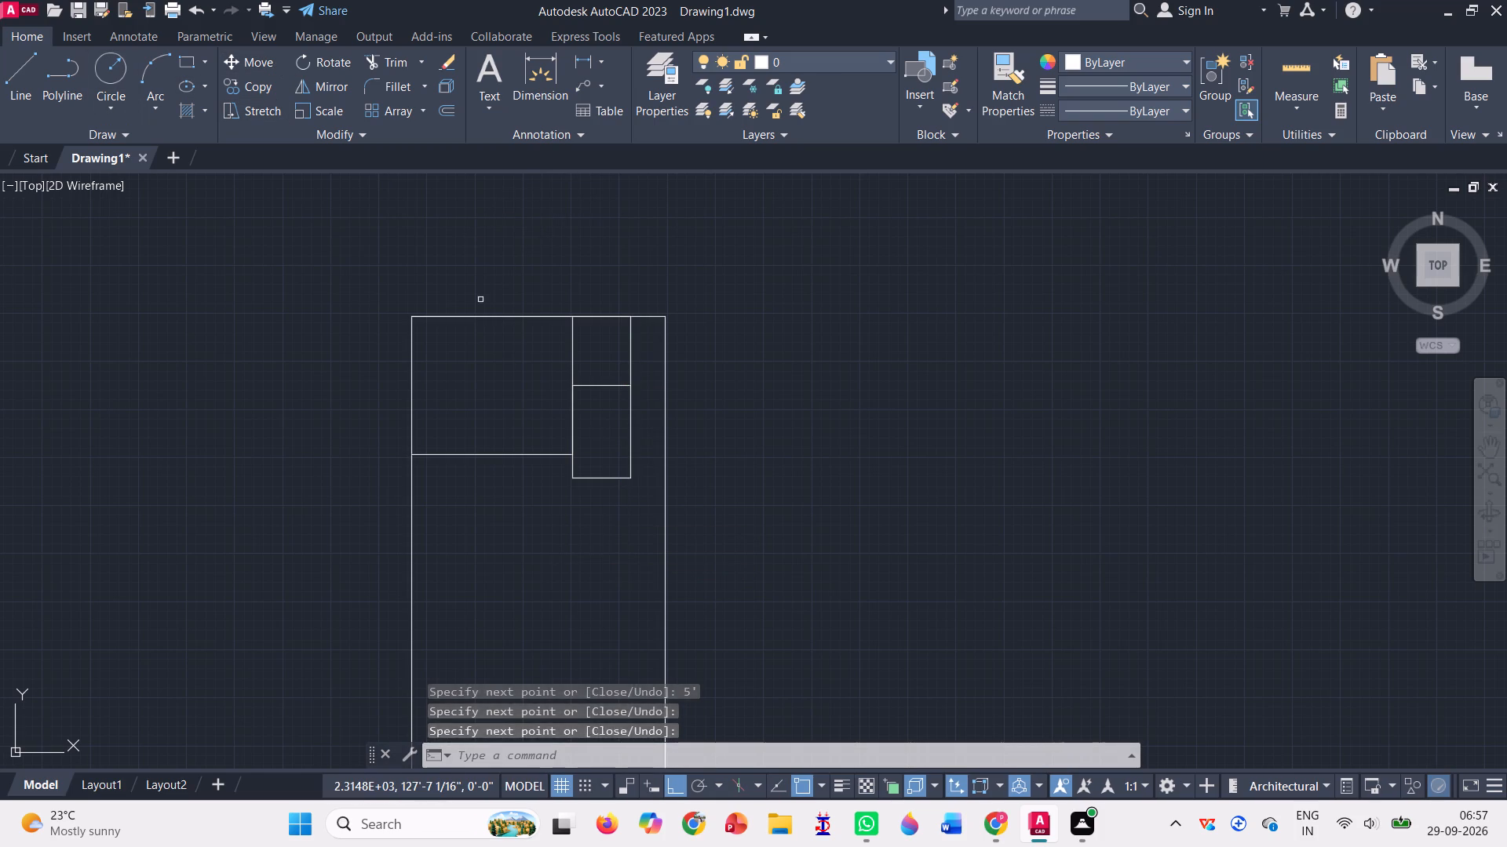
{"action": "left_click", "coordinate": [603, 387]}
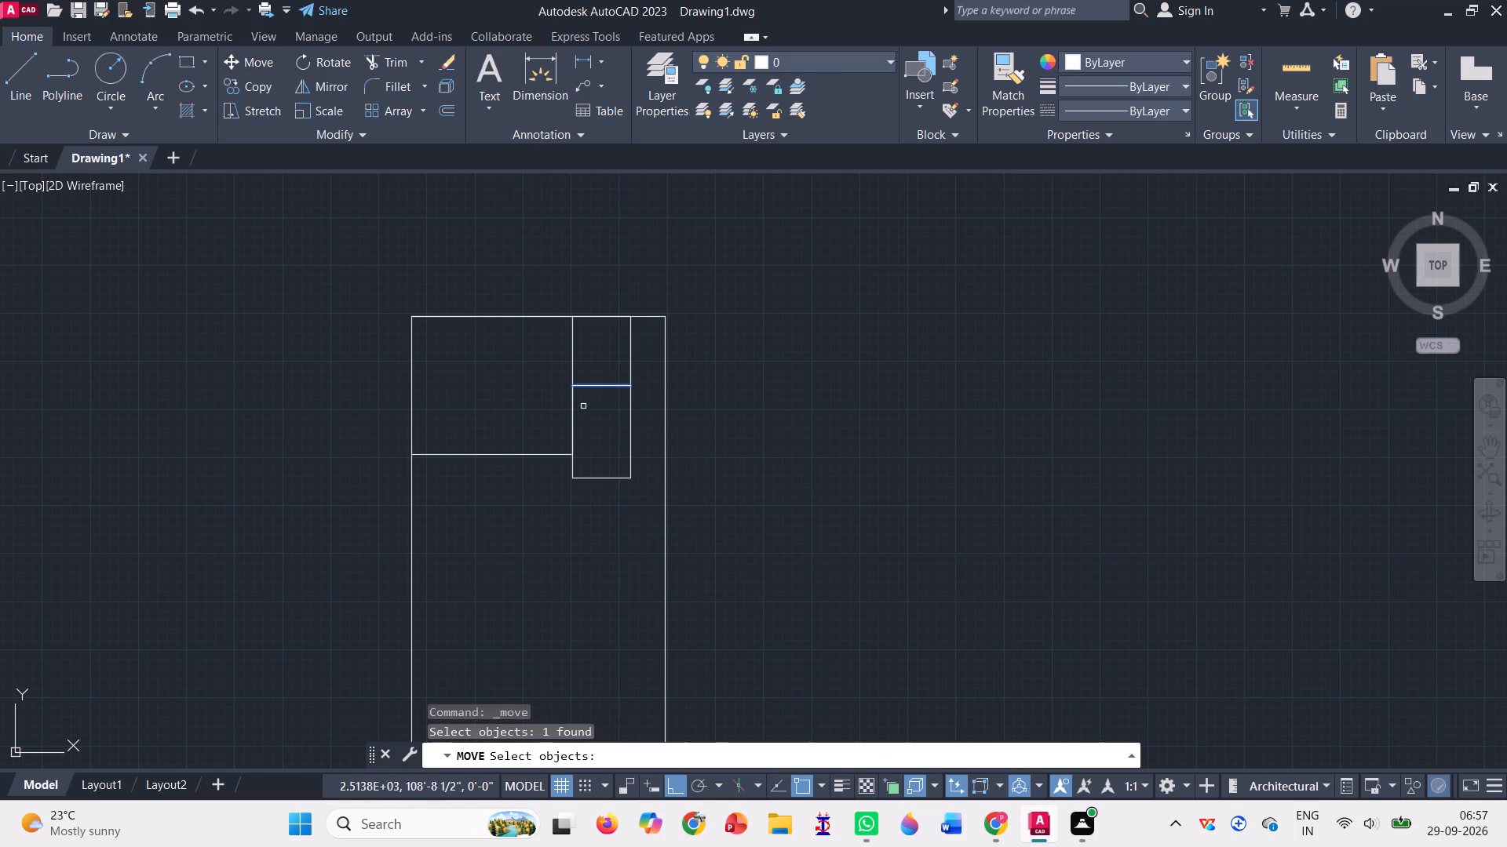
{"action": "left_click", "coordinate": [573, 413]}
{"action": "left_click", "coordinate": [633, 427]}
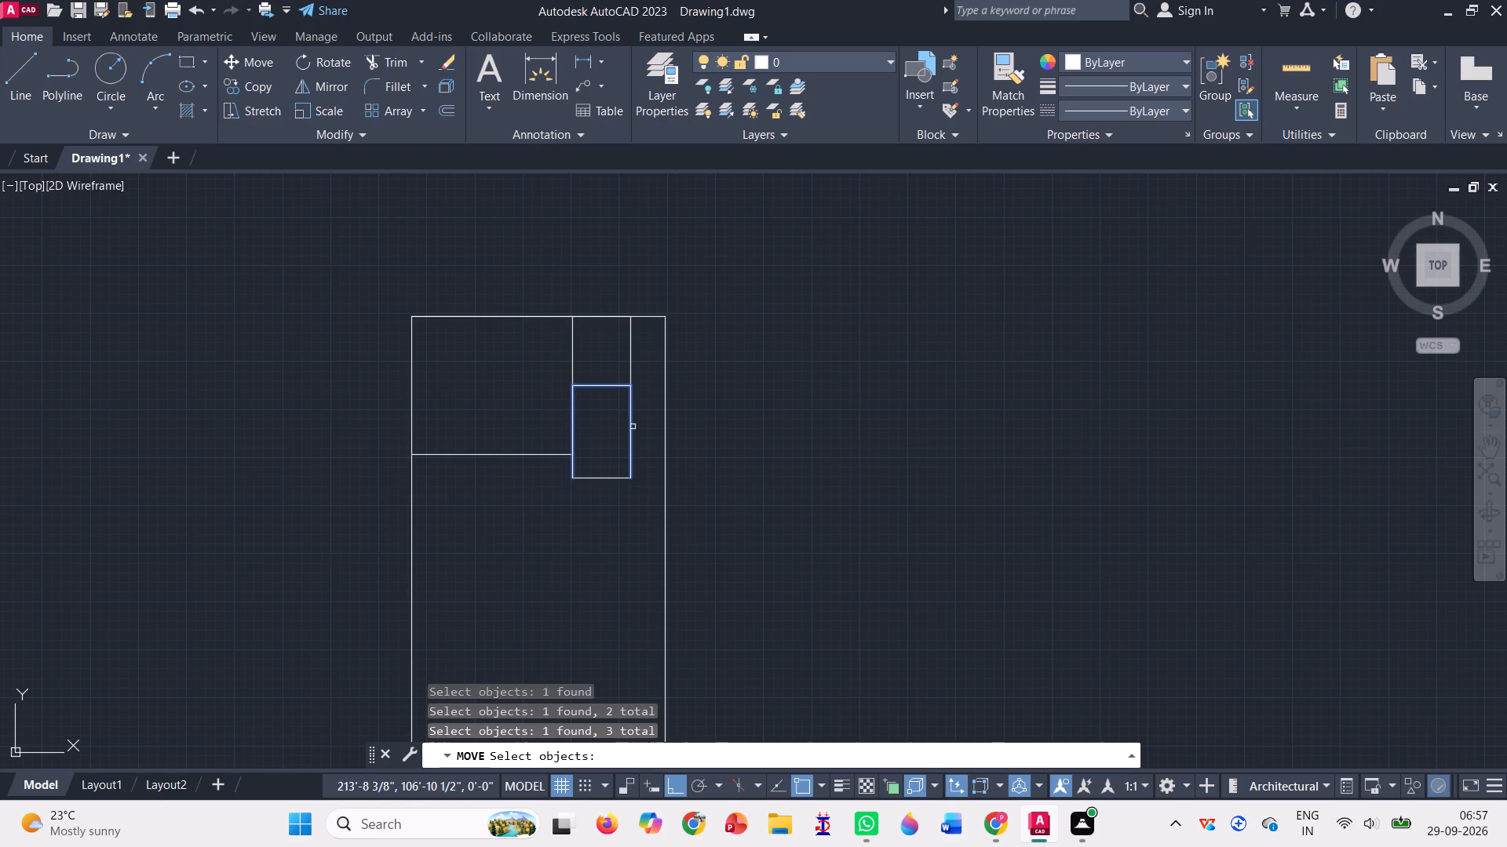
{"action": "left_click", "coordinate": [615, 480]}
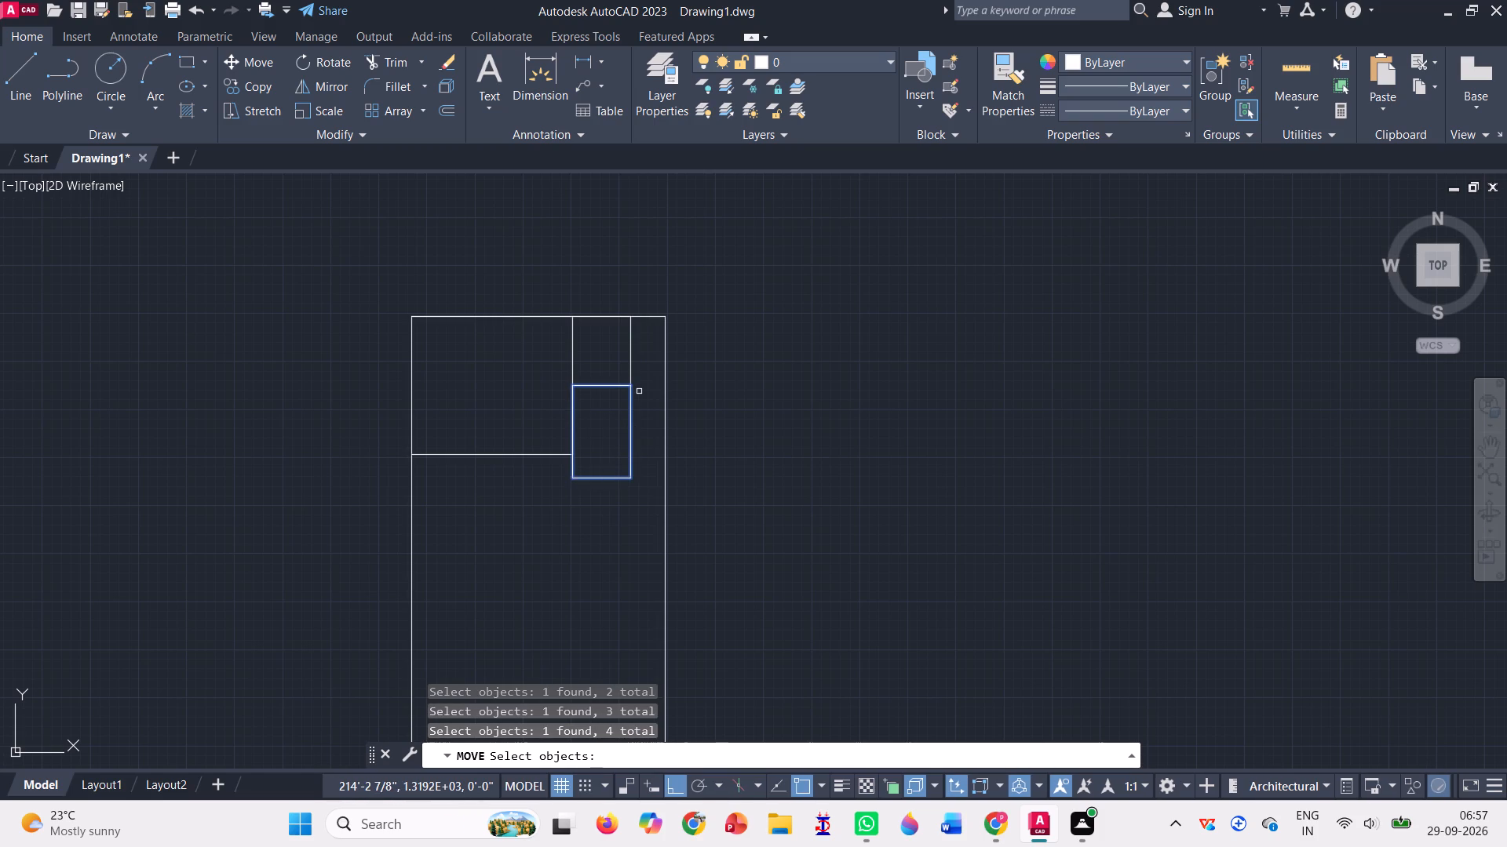
{"action": "key", "text": "Return"}
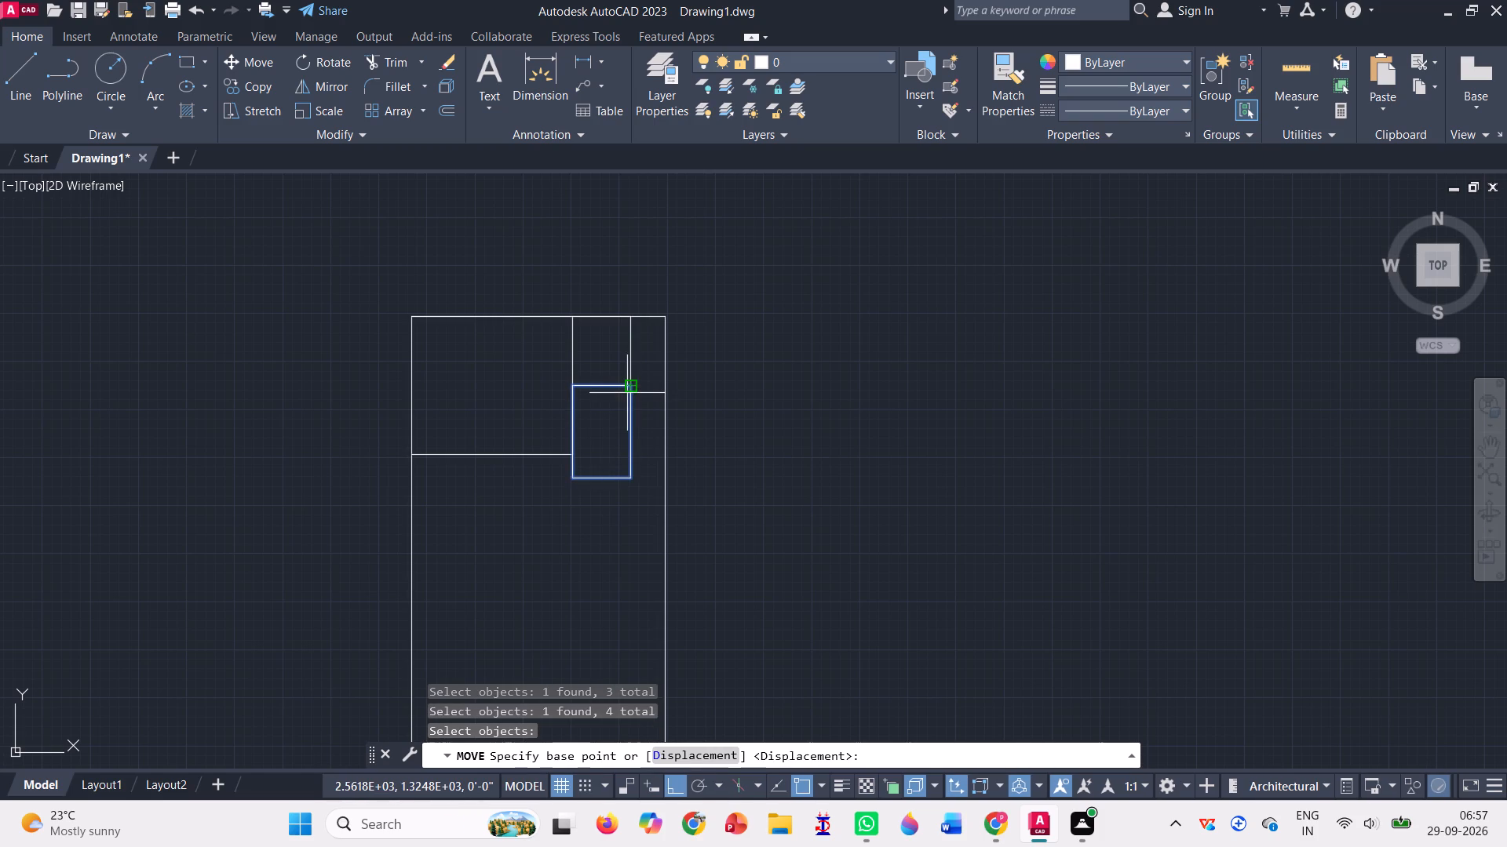
{"action": "left_click", "coordinate": [631, 389]}
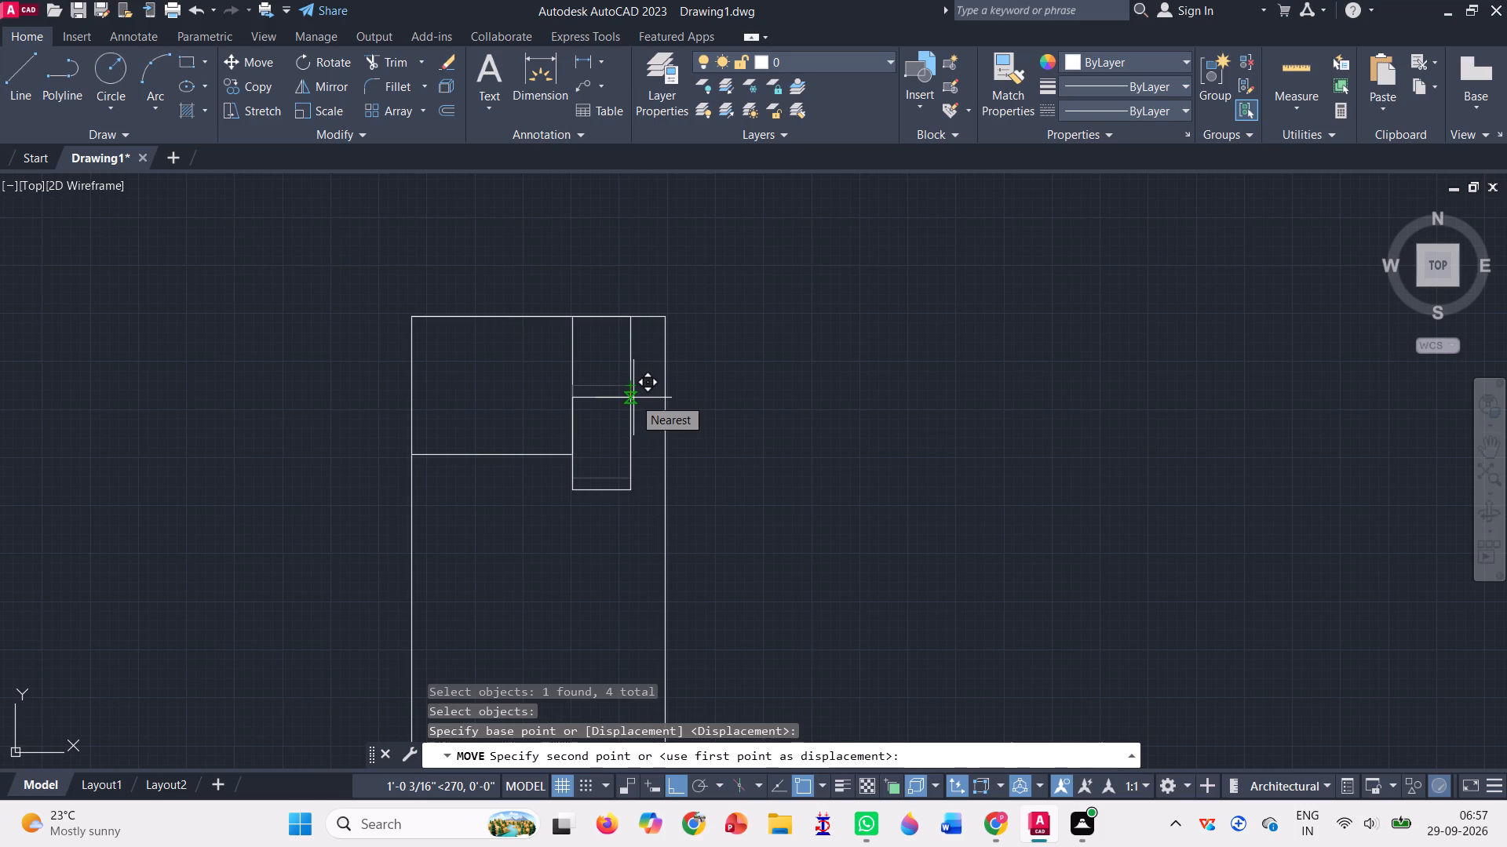
{"action": "key", "text": "3"}
{"action": "key", "text": "apostrophe"}
{"action": "key", "text": "Return"}
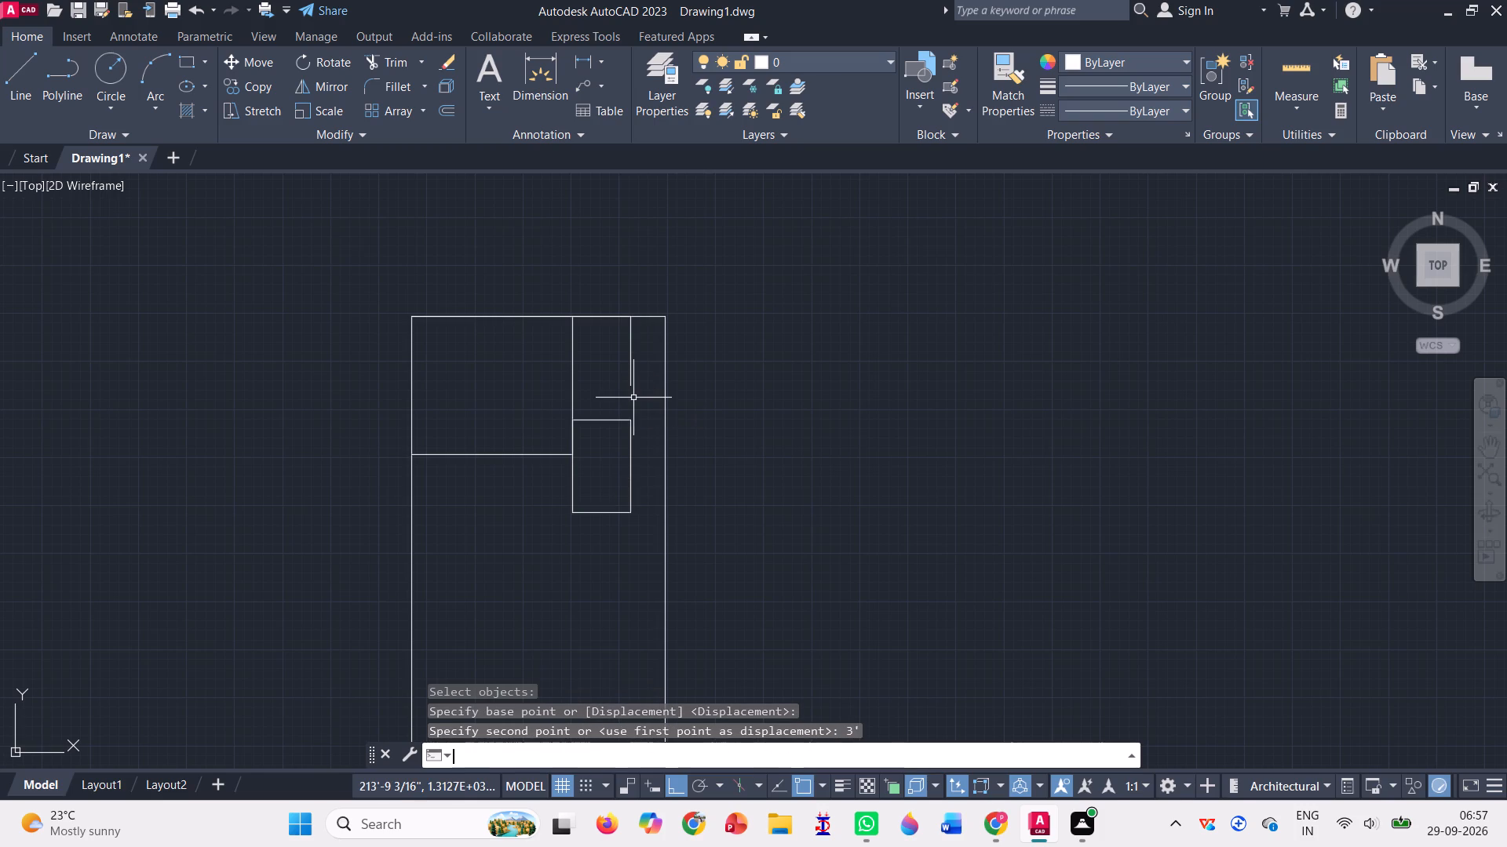
Draw a line from the lower end of the 5' by 6' room's right side down to the 5' by 8' room's upper-right corner.
{"action": "left_click", "coordinate": [19, 85]}
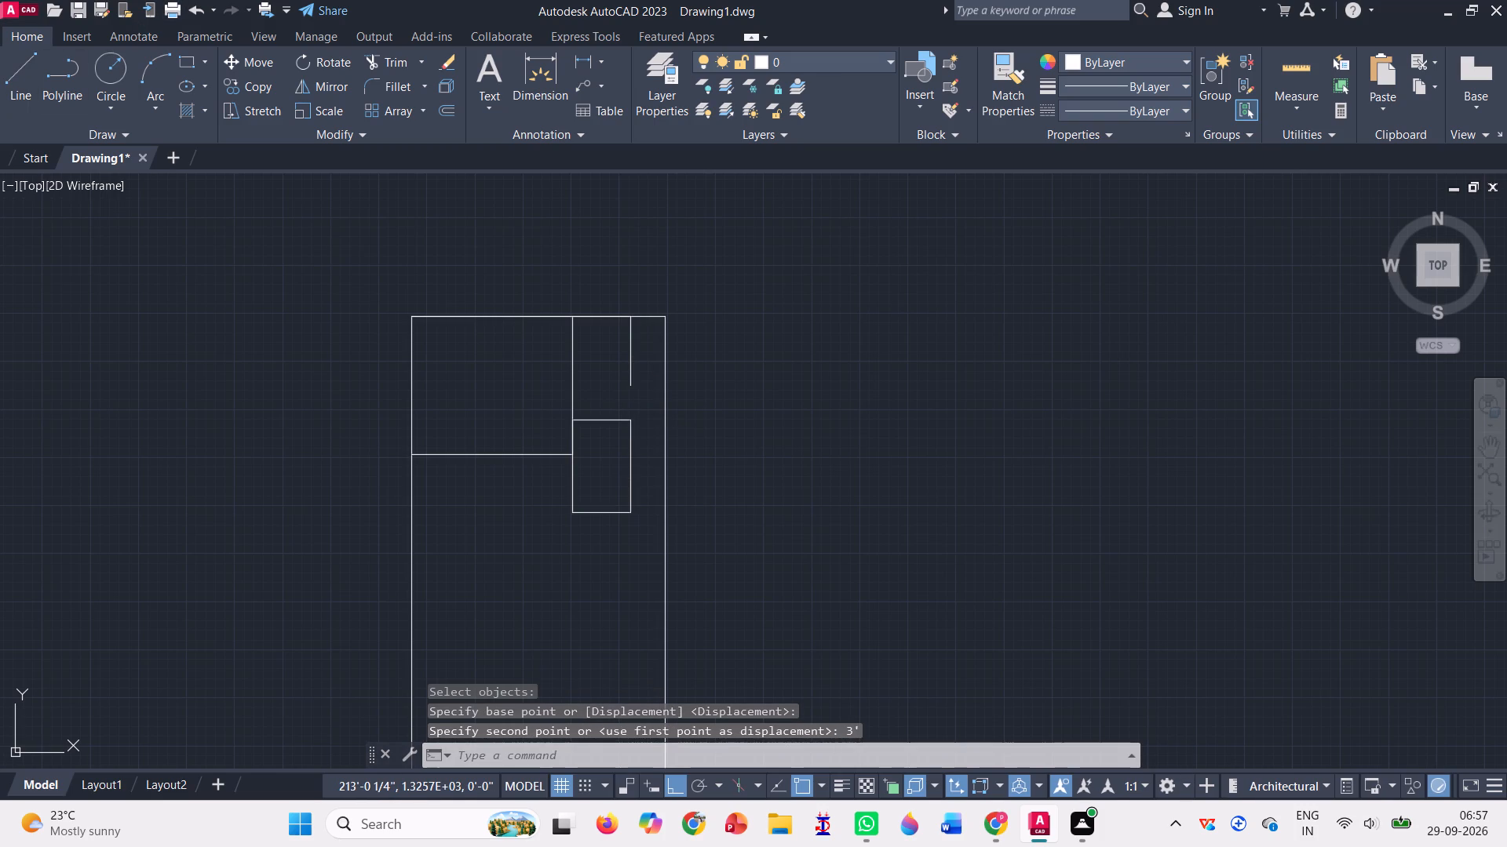
{"action": "left_click", "coordinate": [629, 390]}
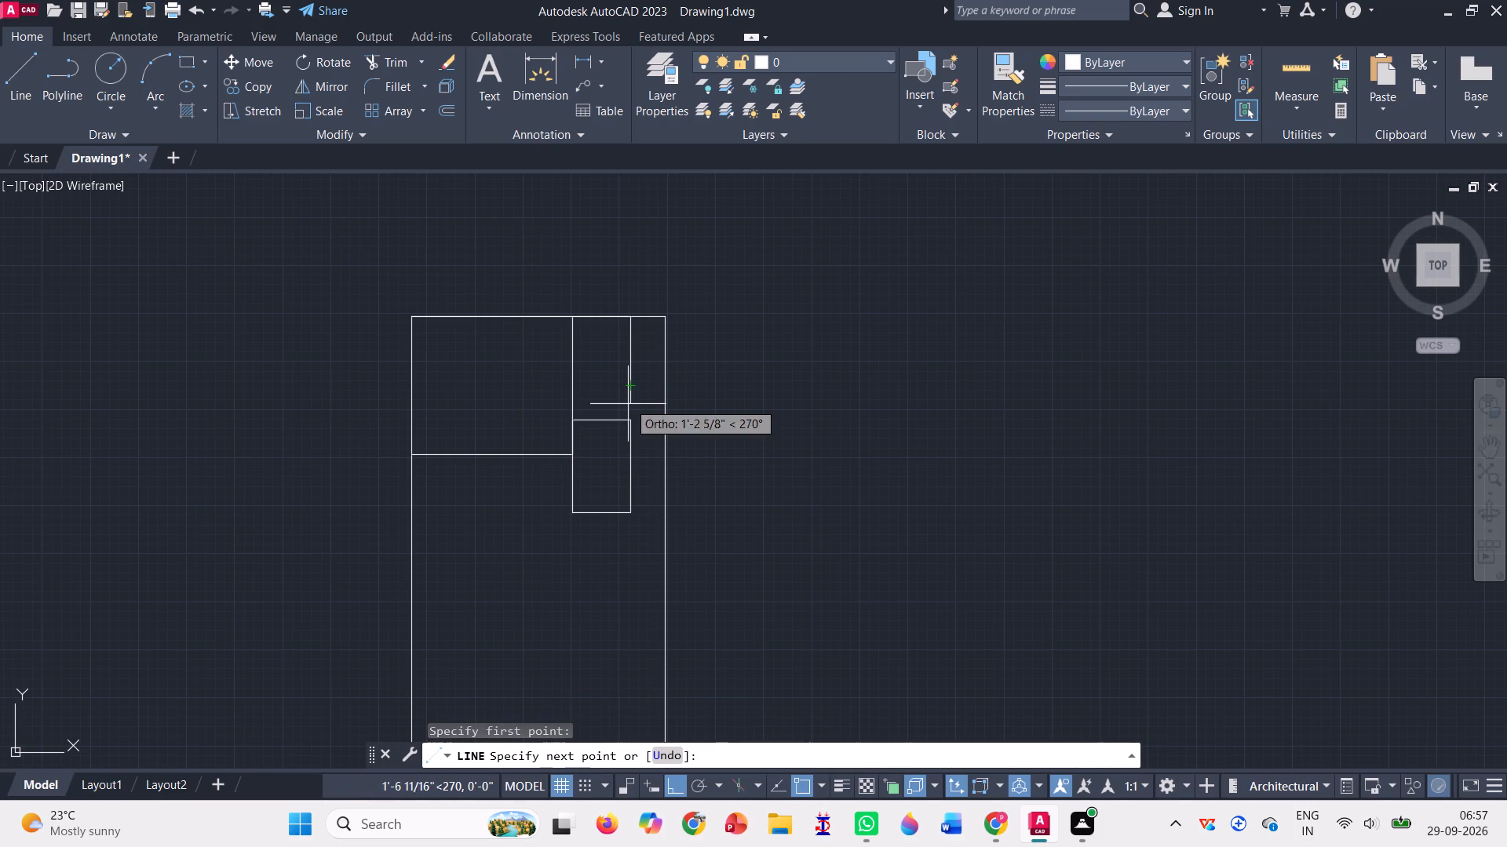
{"action": "left_click", "coordinate": [629, 419]}
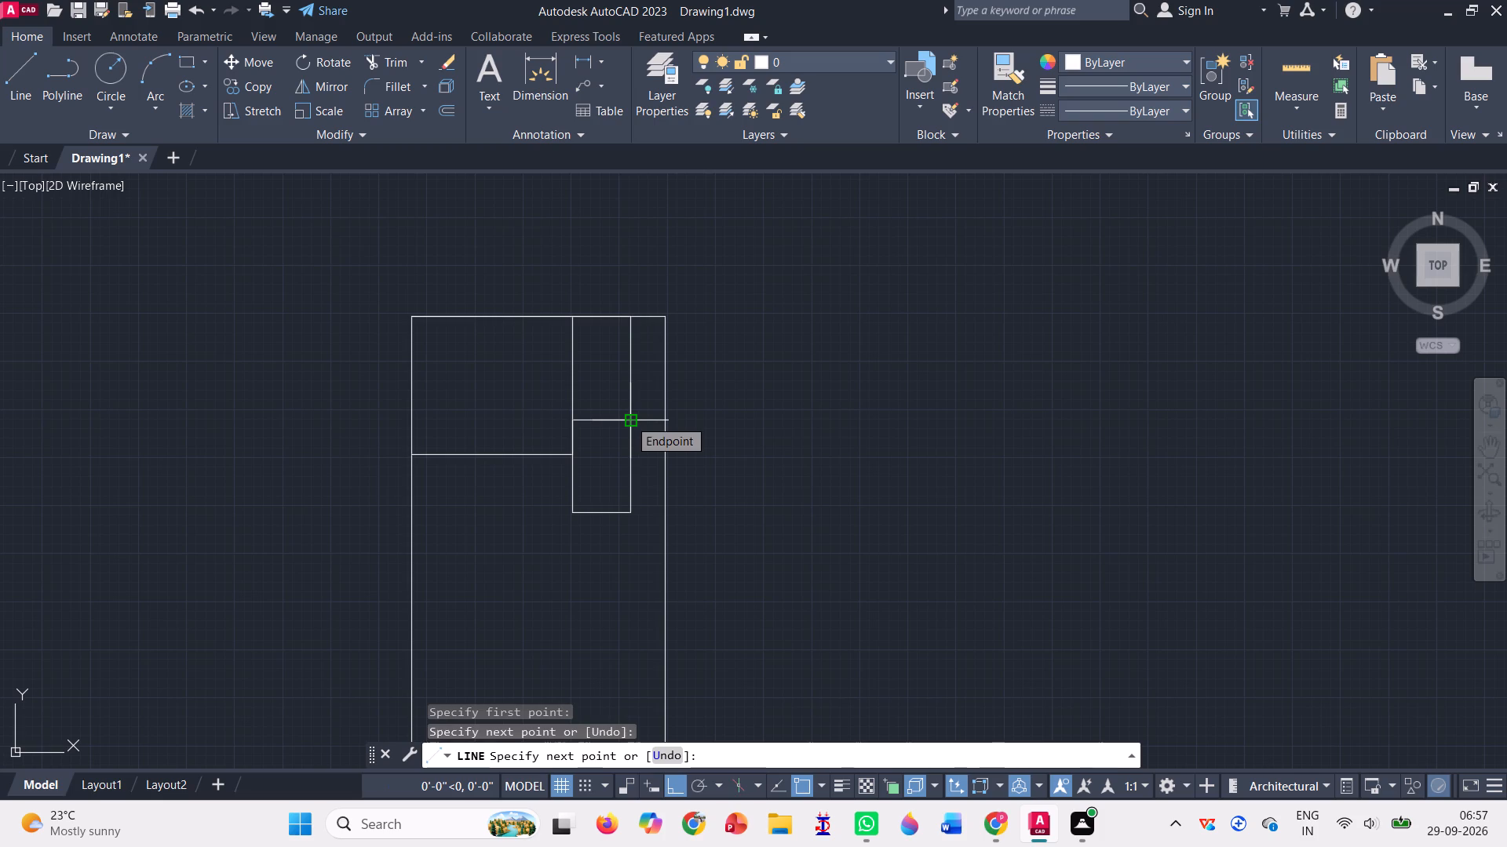
{"action": "key", "text": "Return"}
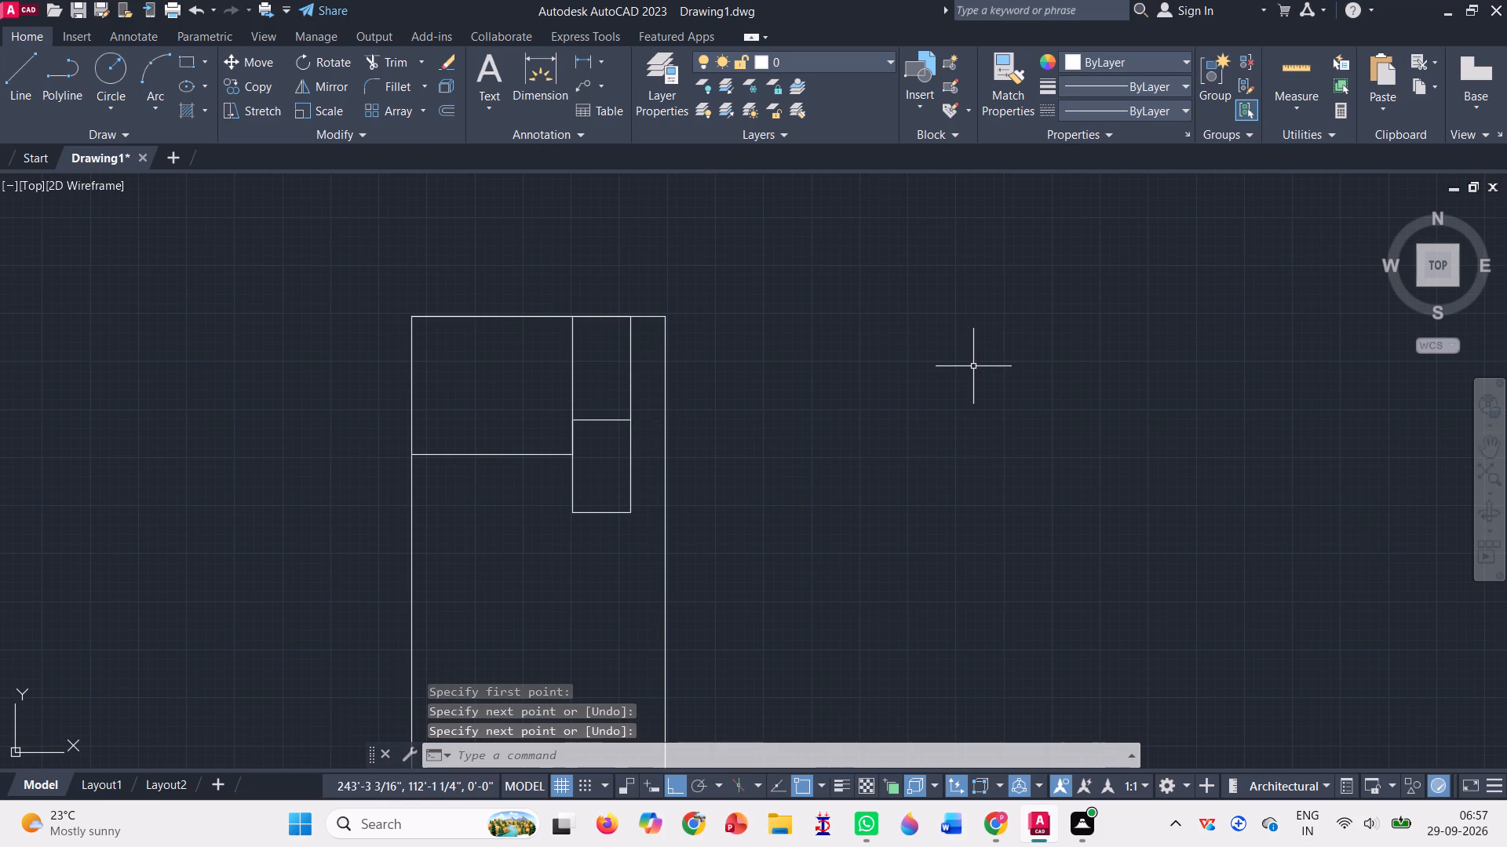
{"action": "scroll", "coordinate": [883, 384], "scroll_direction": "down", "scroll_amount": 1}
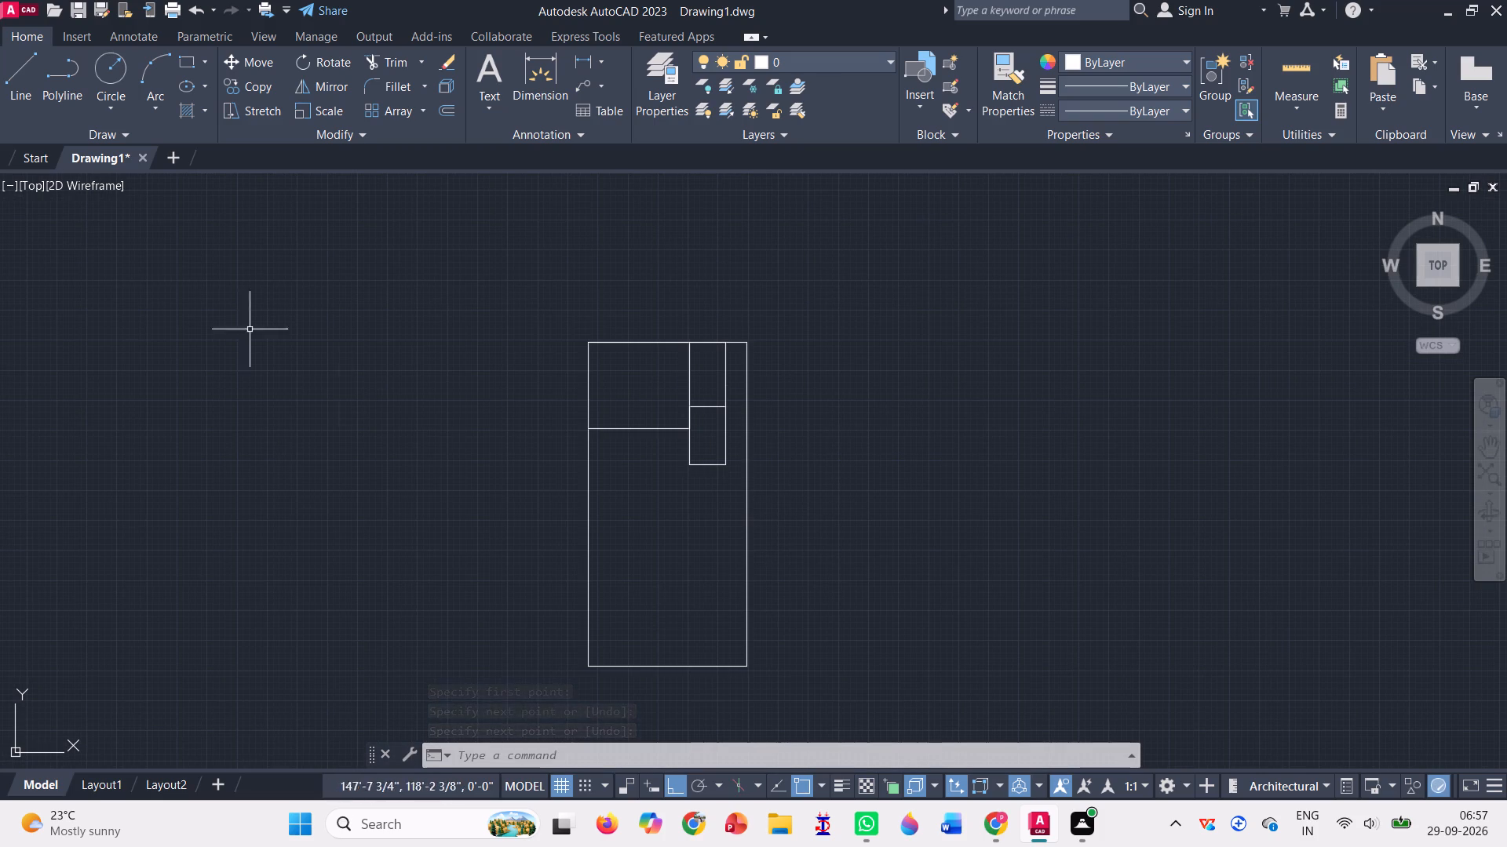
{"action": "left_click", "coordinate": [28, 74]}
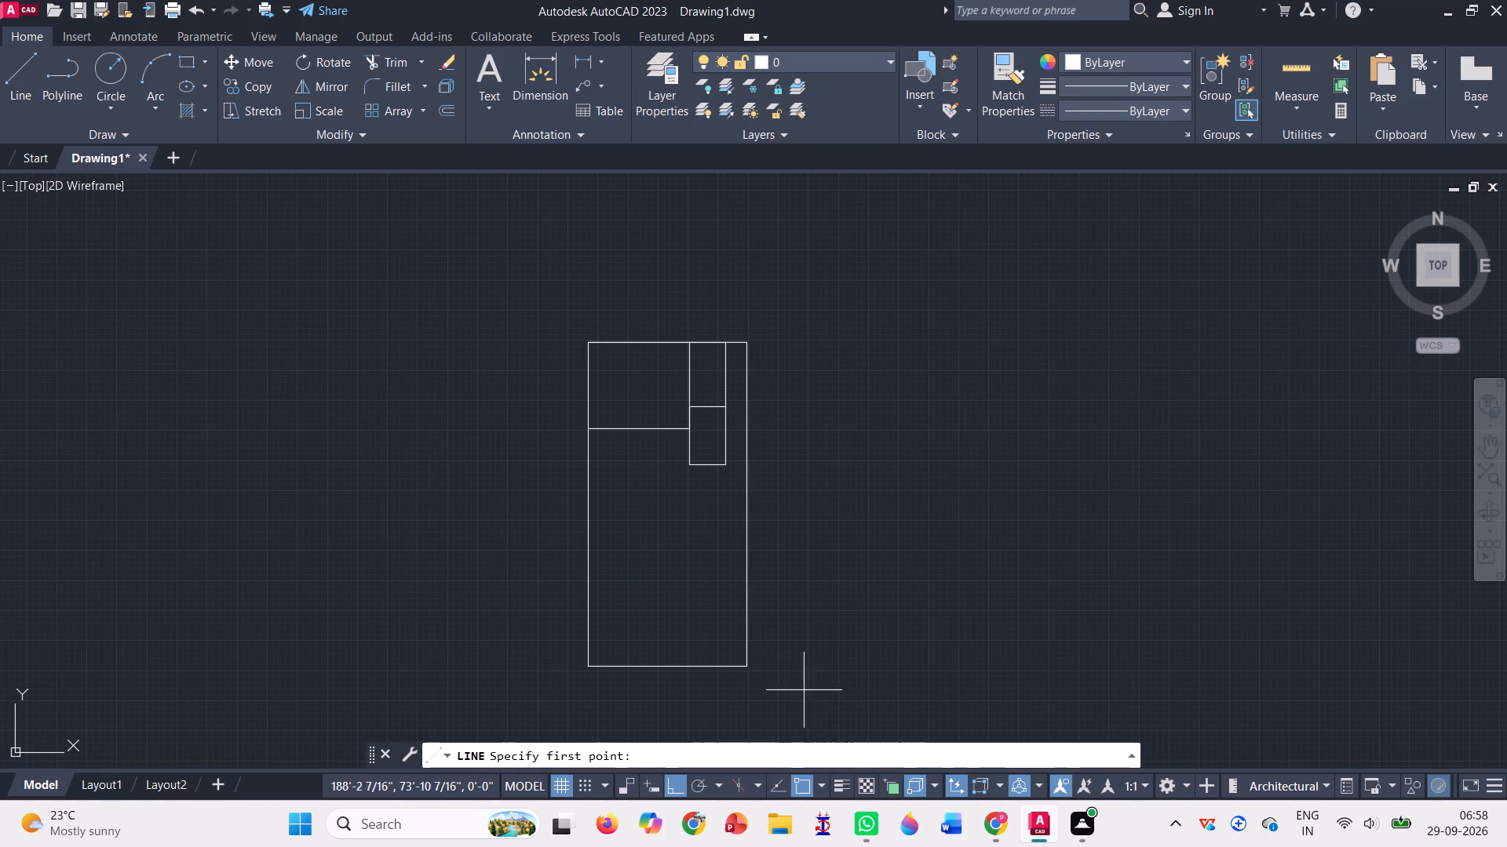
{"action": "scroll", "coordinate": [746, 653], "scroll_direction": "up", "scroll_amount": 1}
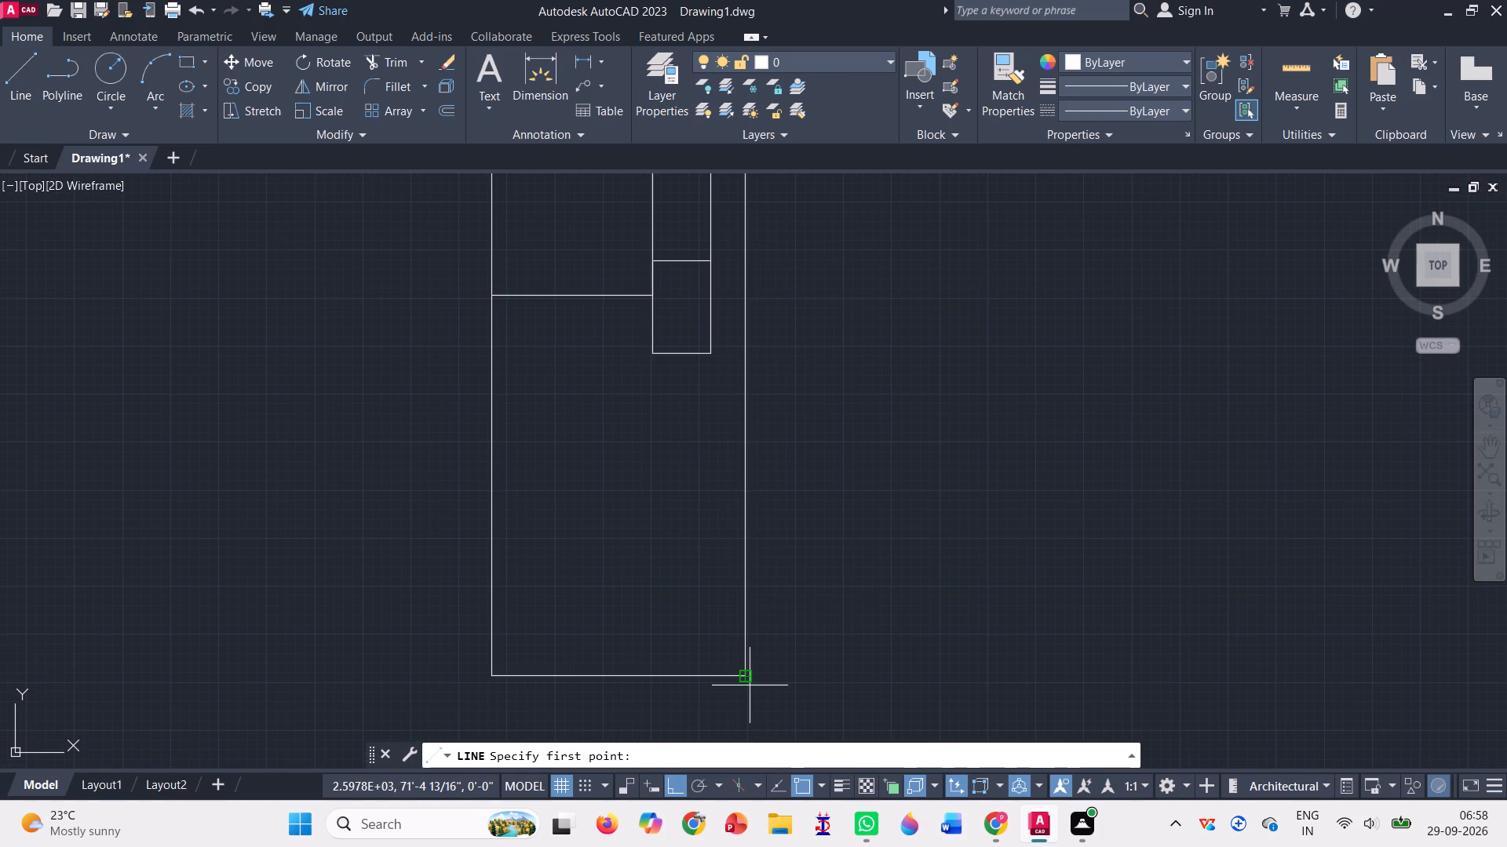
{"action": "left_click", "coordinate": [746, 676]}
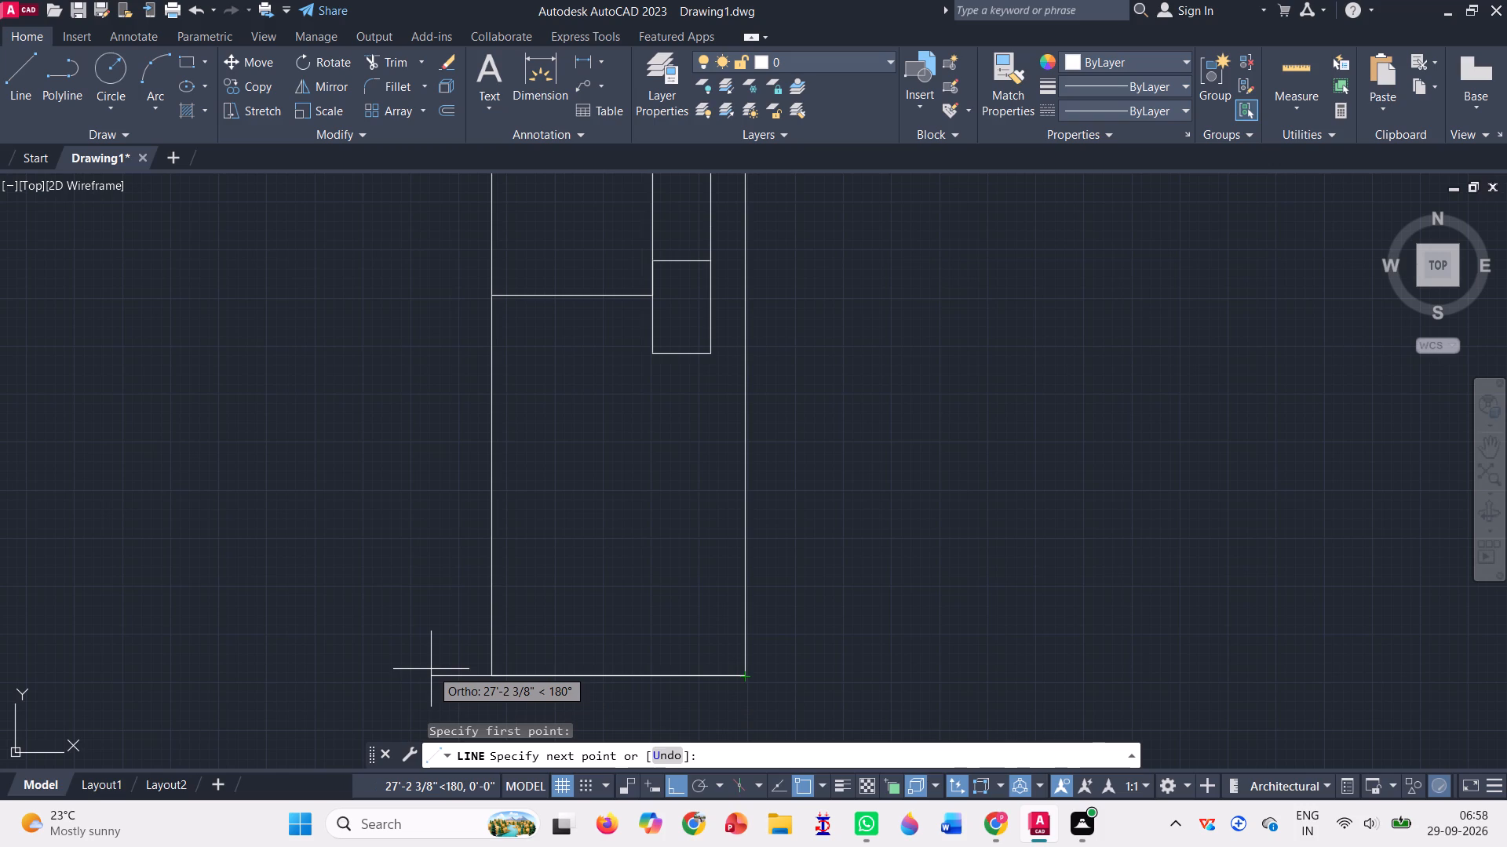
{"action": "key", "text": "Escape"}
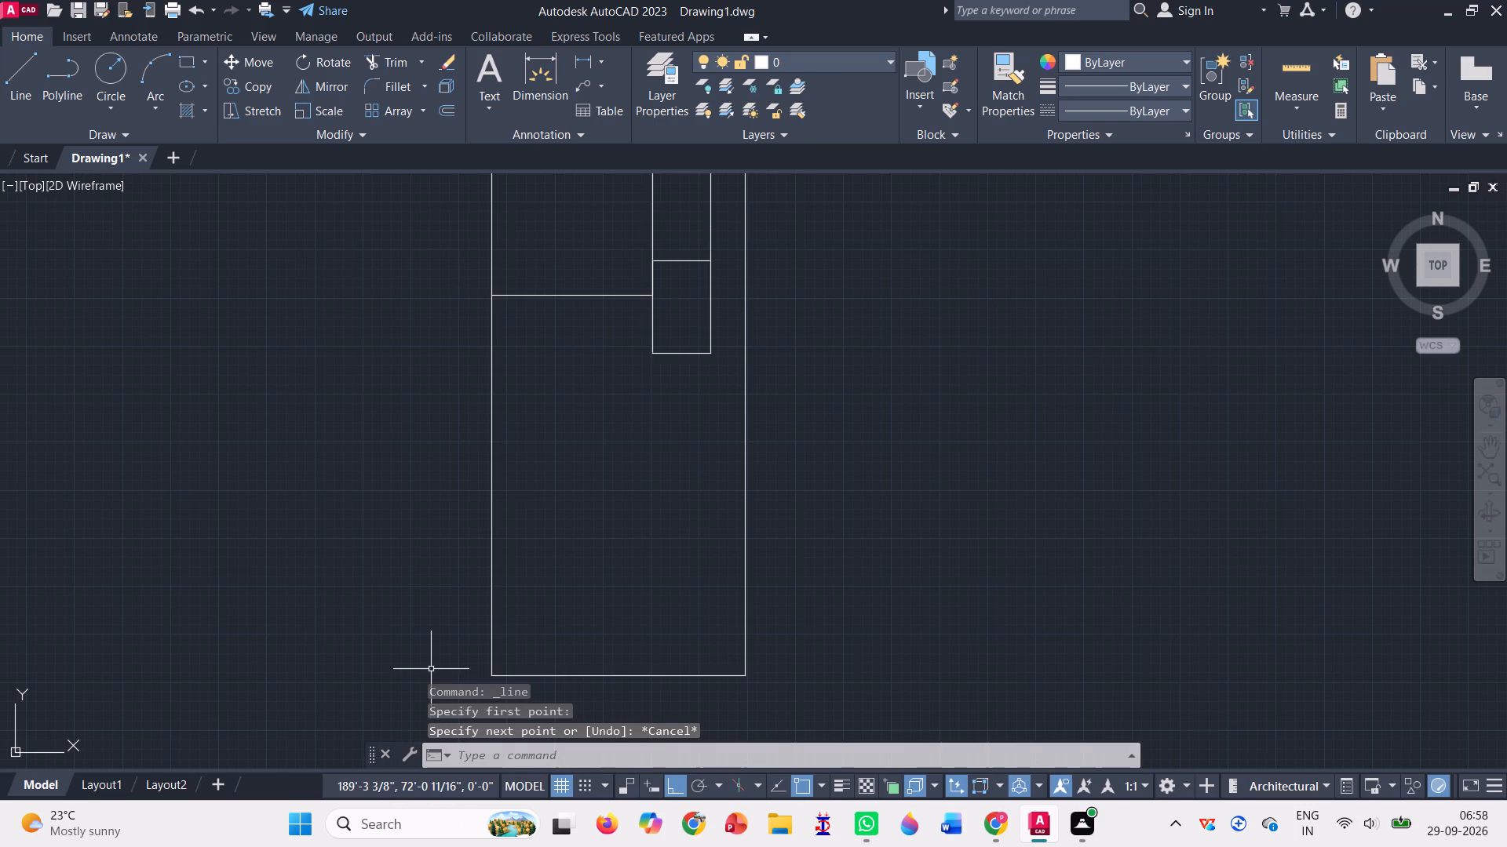
Draw a 16' by 10' room in the outline's lower-left corner: 16' right, 10' up, and back to the left wall.
{"action": "key", "text": "l"}
{"action": "key", "text": "Return"}
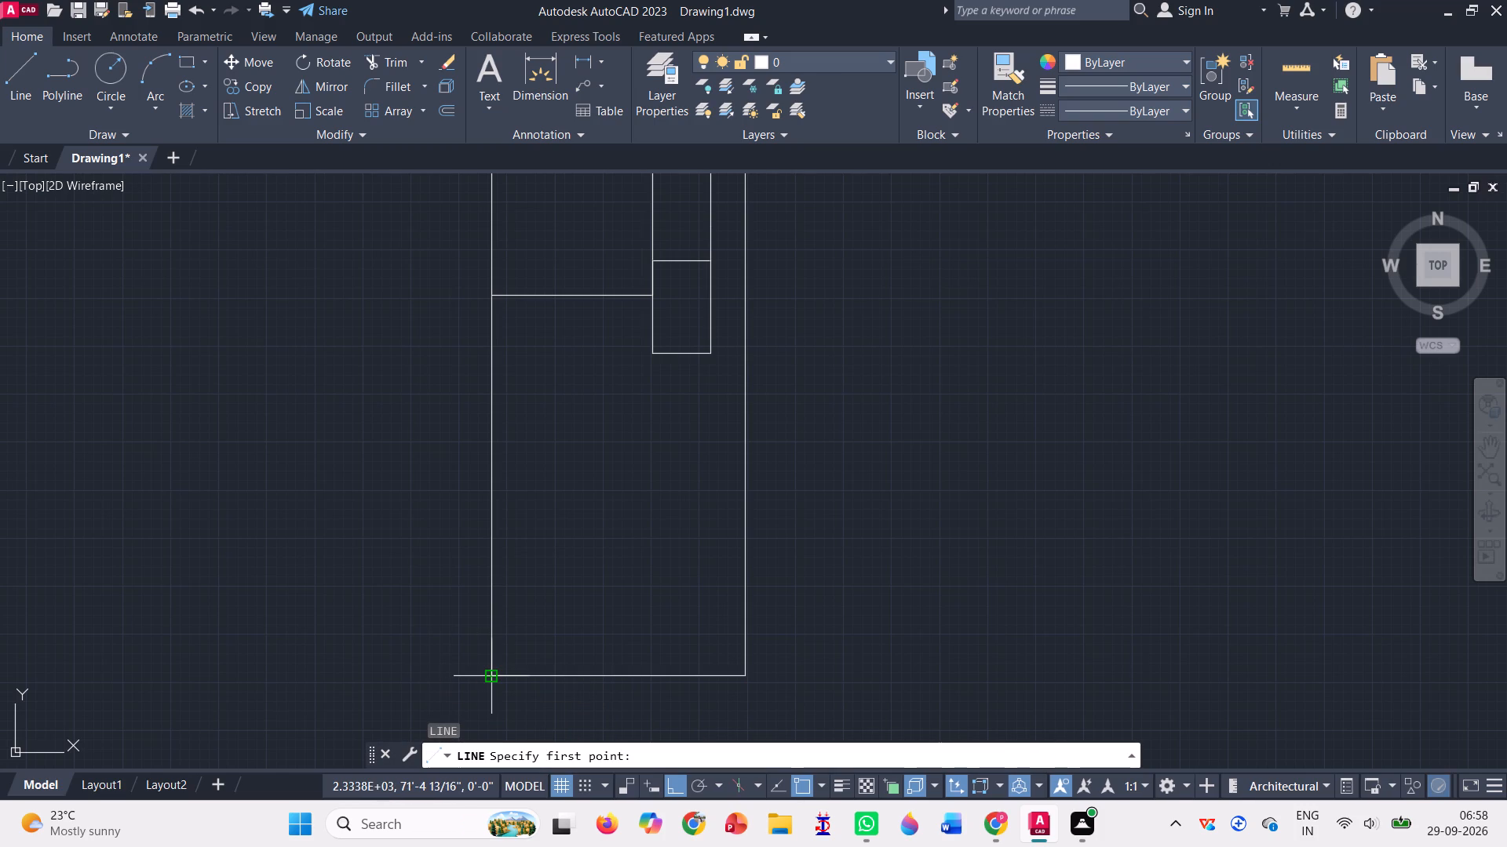
{"action": "left_click", "coordinate": [489, 671]}
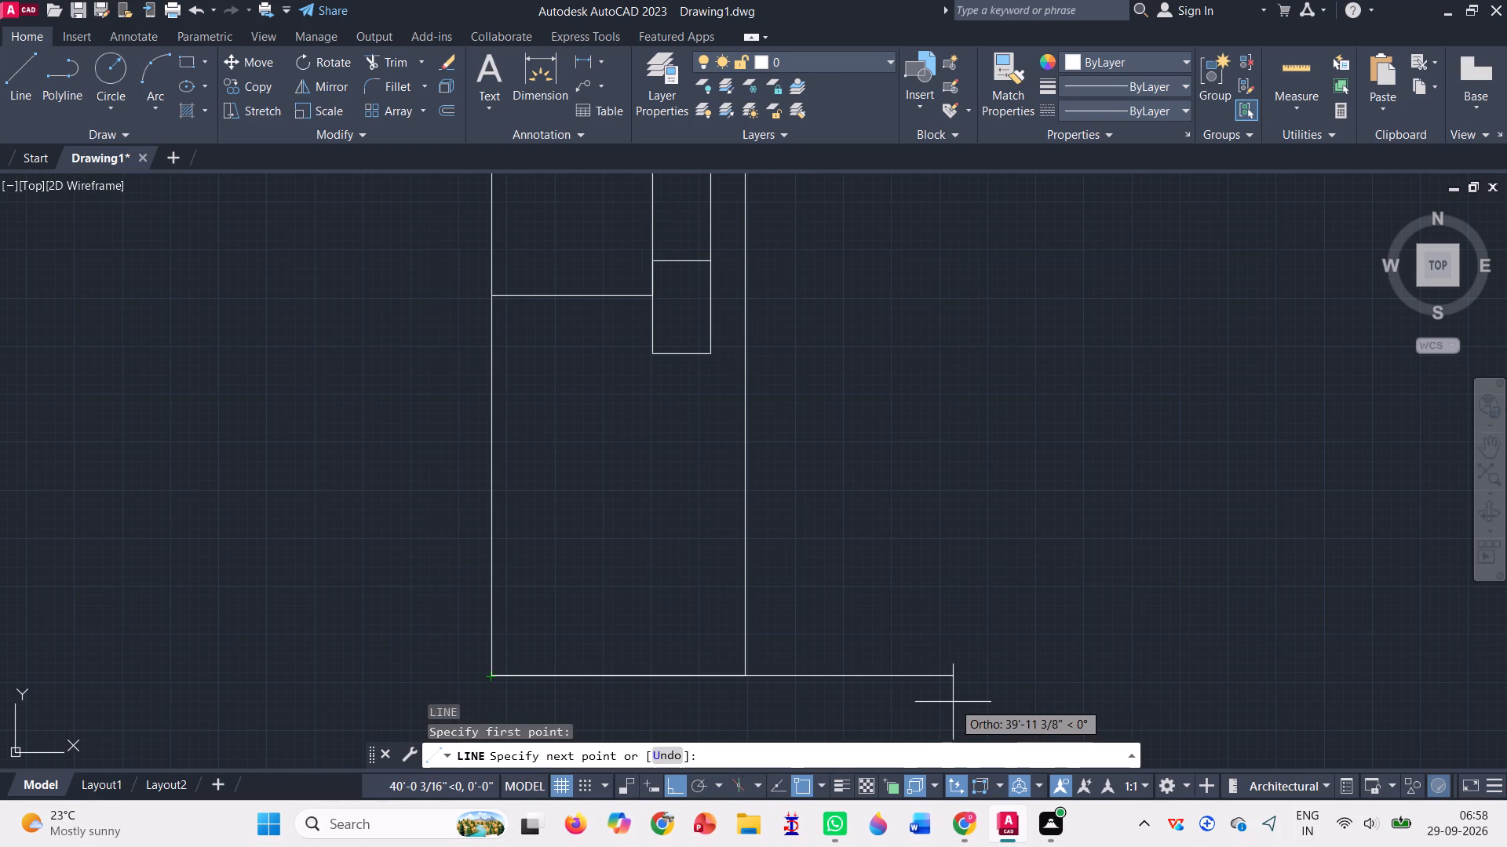
{"action": "type", "text": "16'"}
{"action": "key", "text": "Return"}
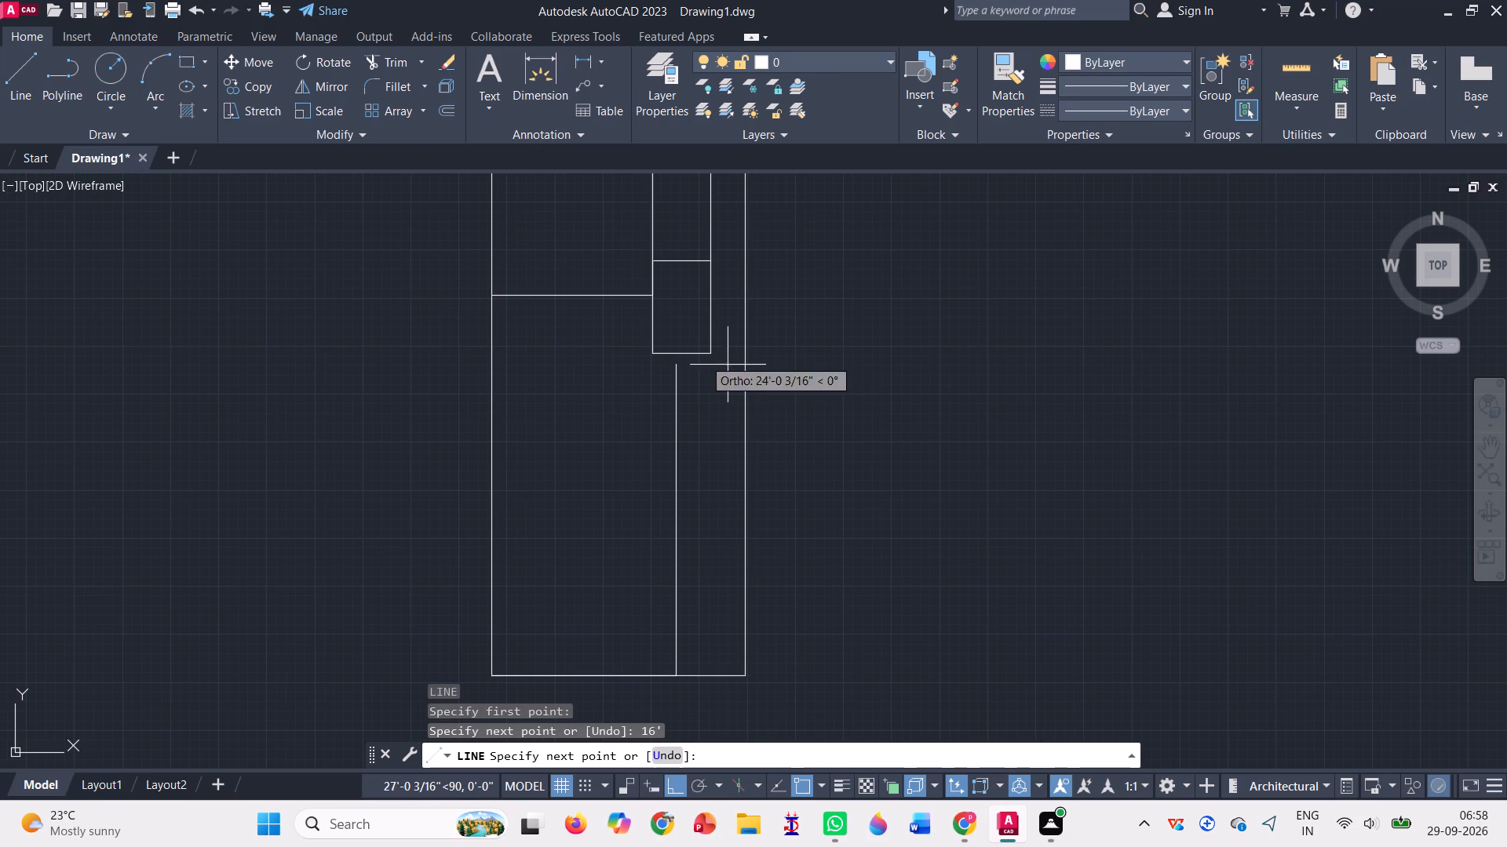
{"action": "type", "text": "10"}
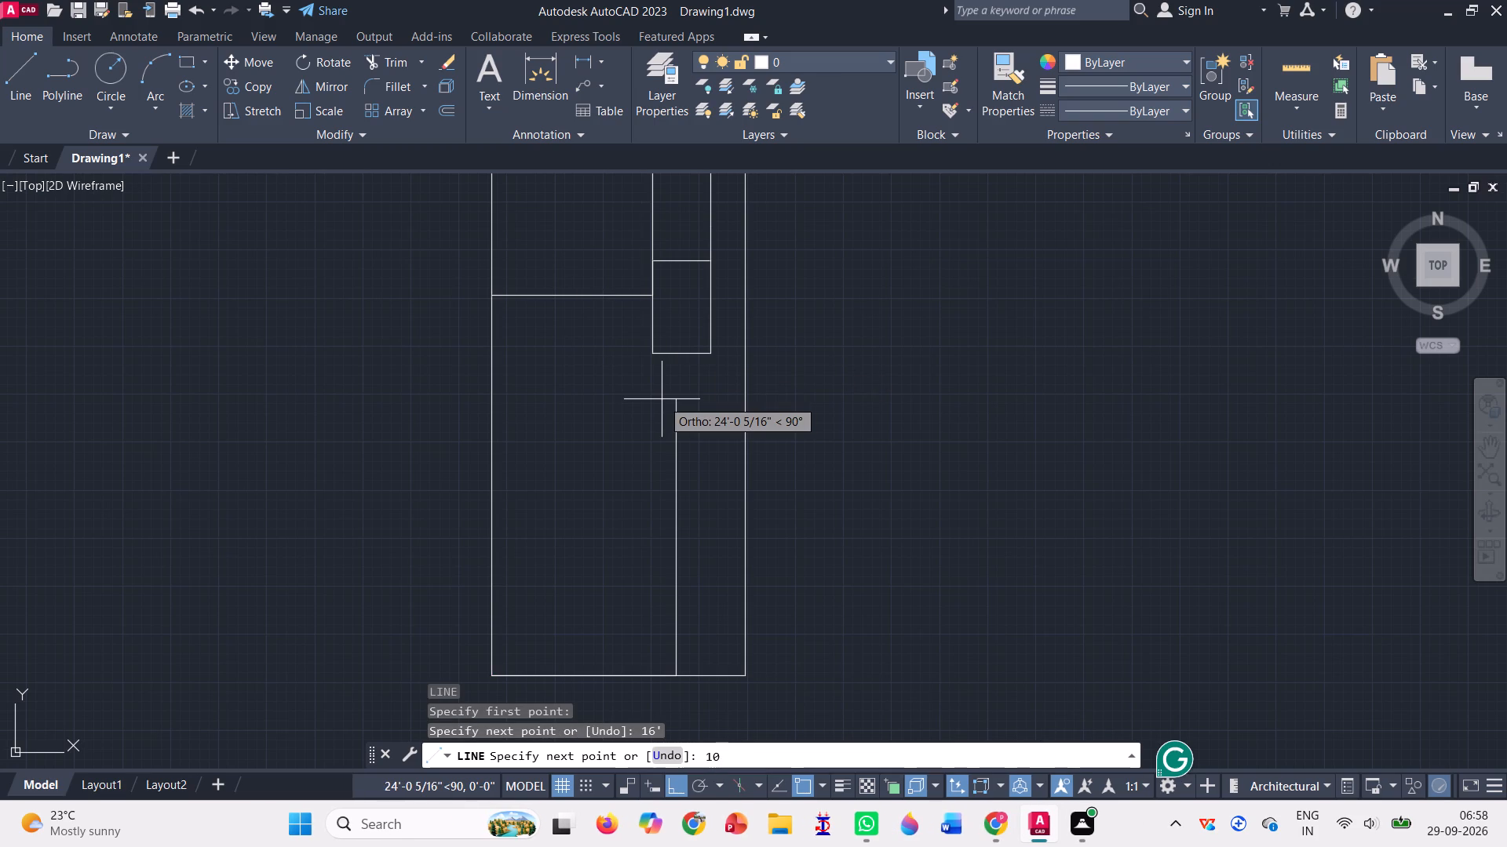
{"action": "key", "text": "apostrophe"}
{"action": "key", "text": "Return"}
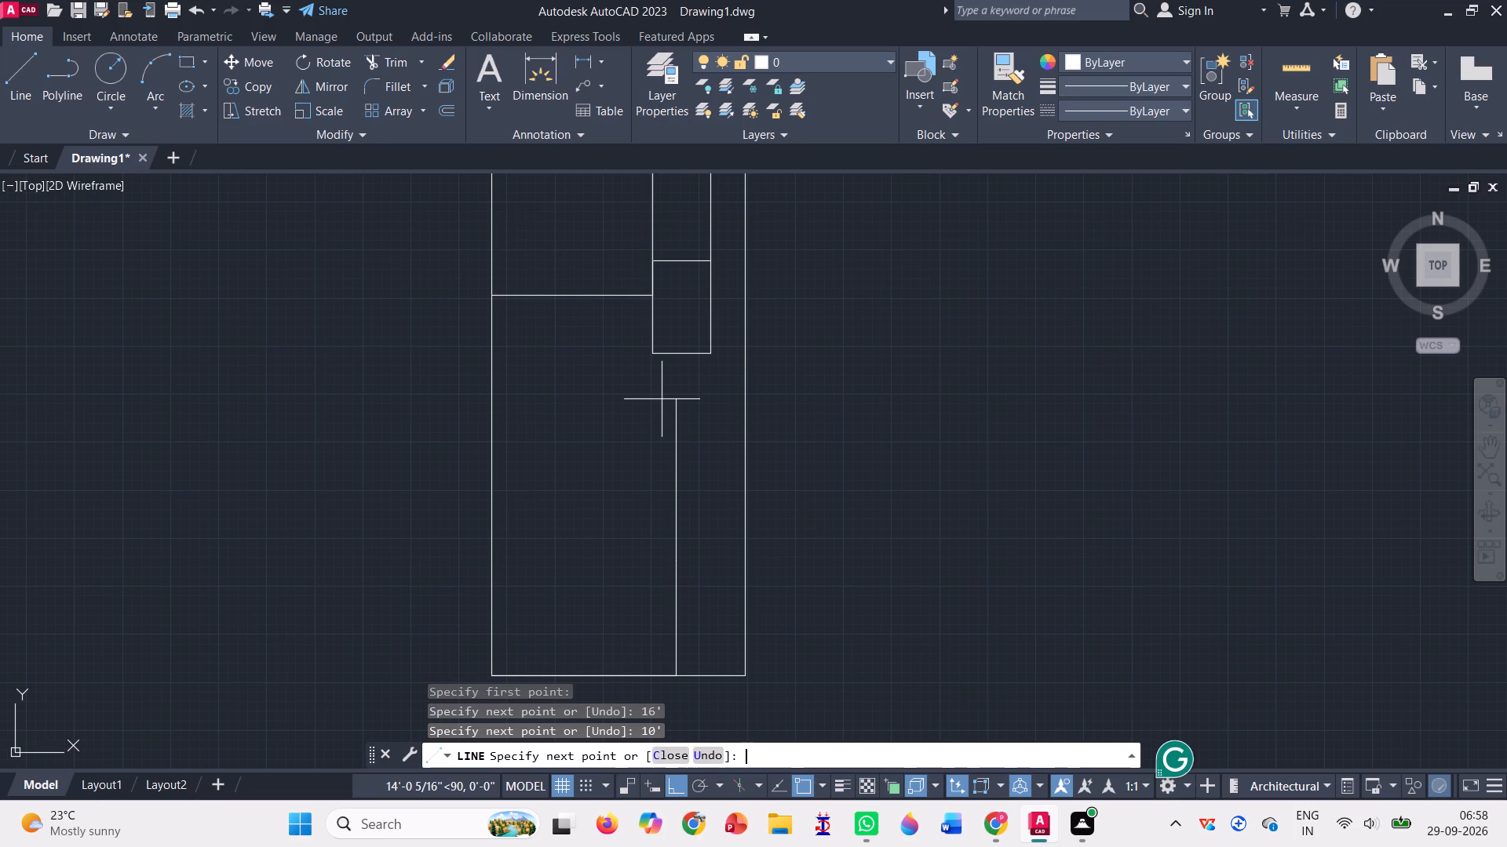
{"action": "left_click", "coordinate": [494, 558]}
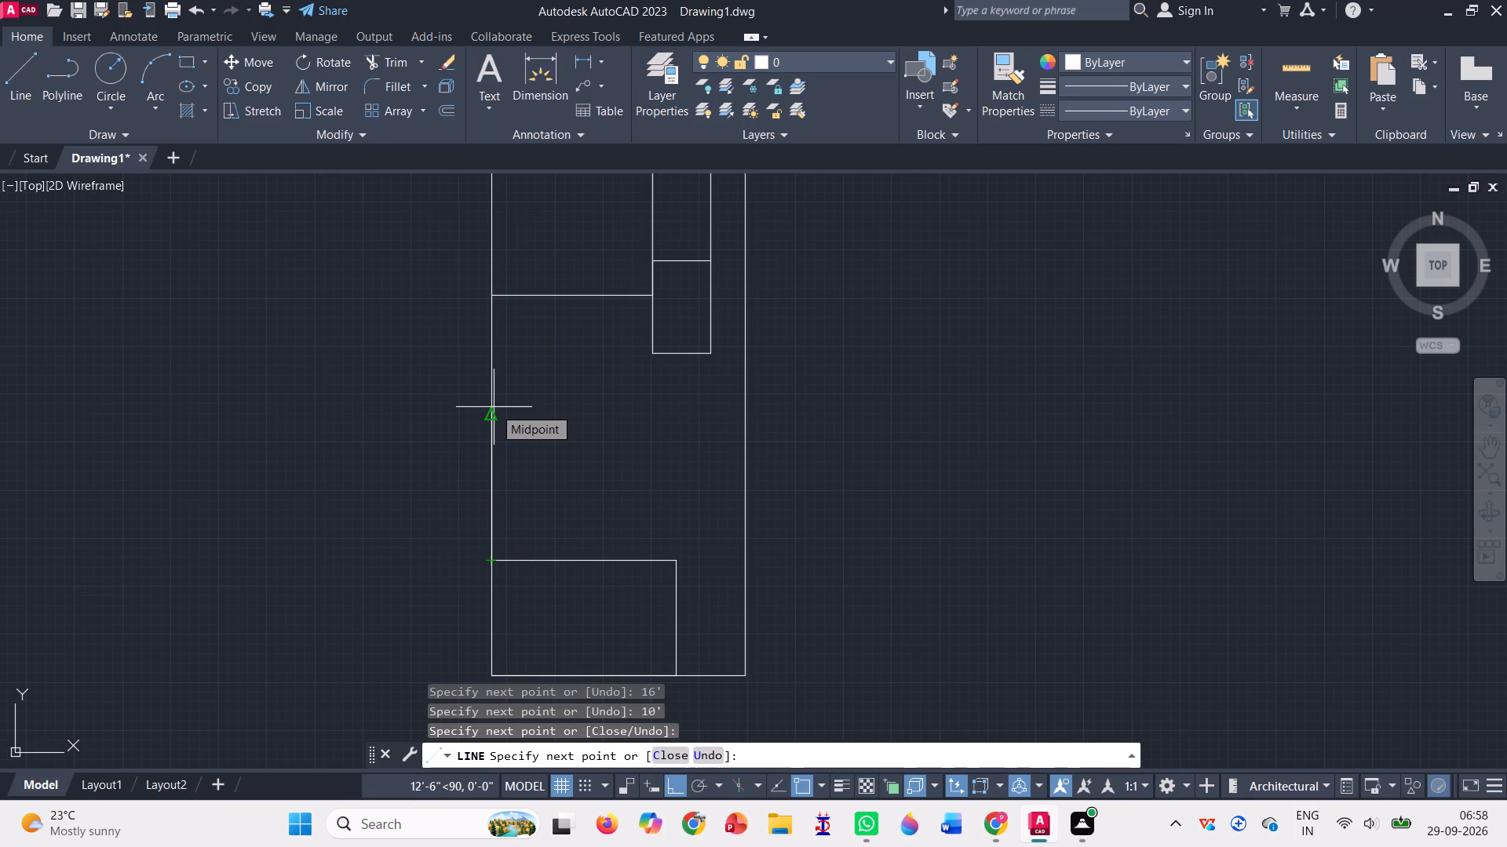
Continue the line across to the outline's right wall and draw a 10' by 10' room: 10' up, 10' left, and down to that line.
{"action": "left_click", "coordinate": [743, 564]}
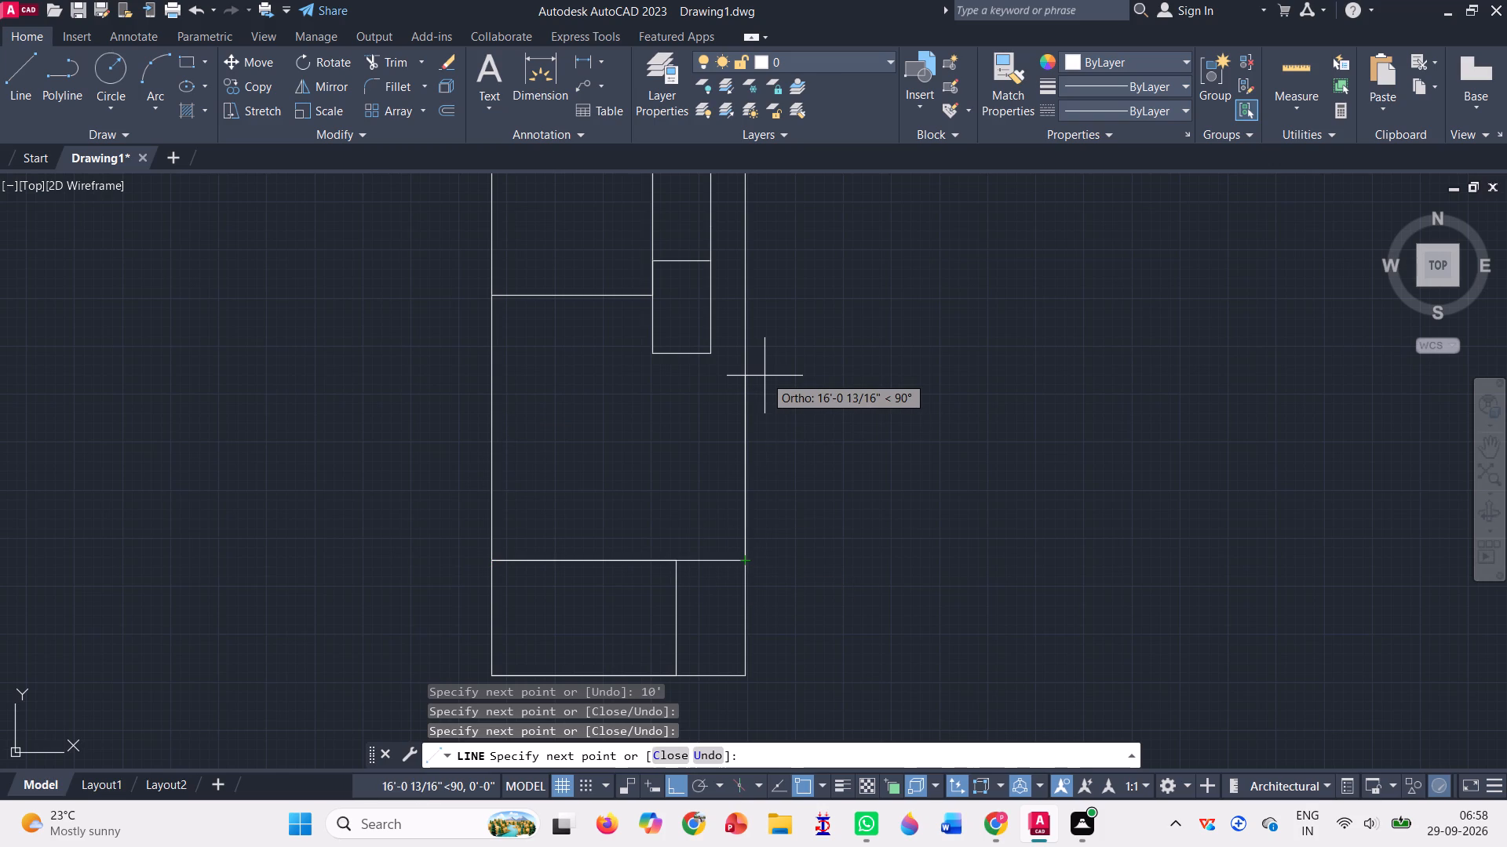
{"action": "type", "text": "10'"}
{"action": "key", "text": "Return"}
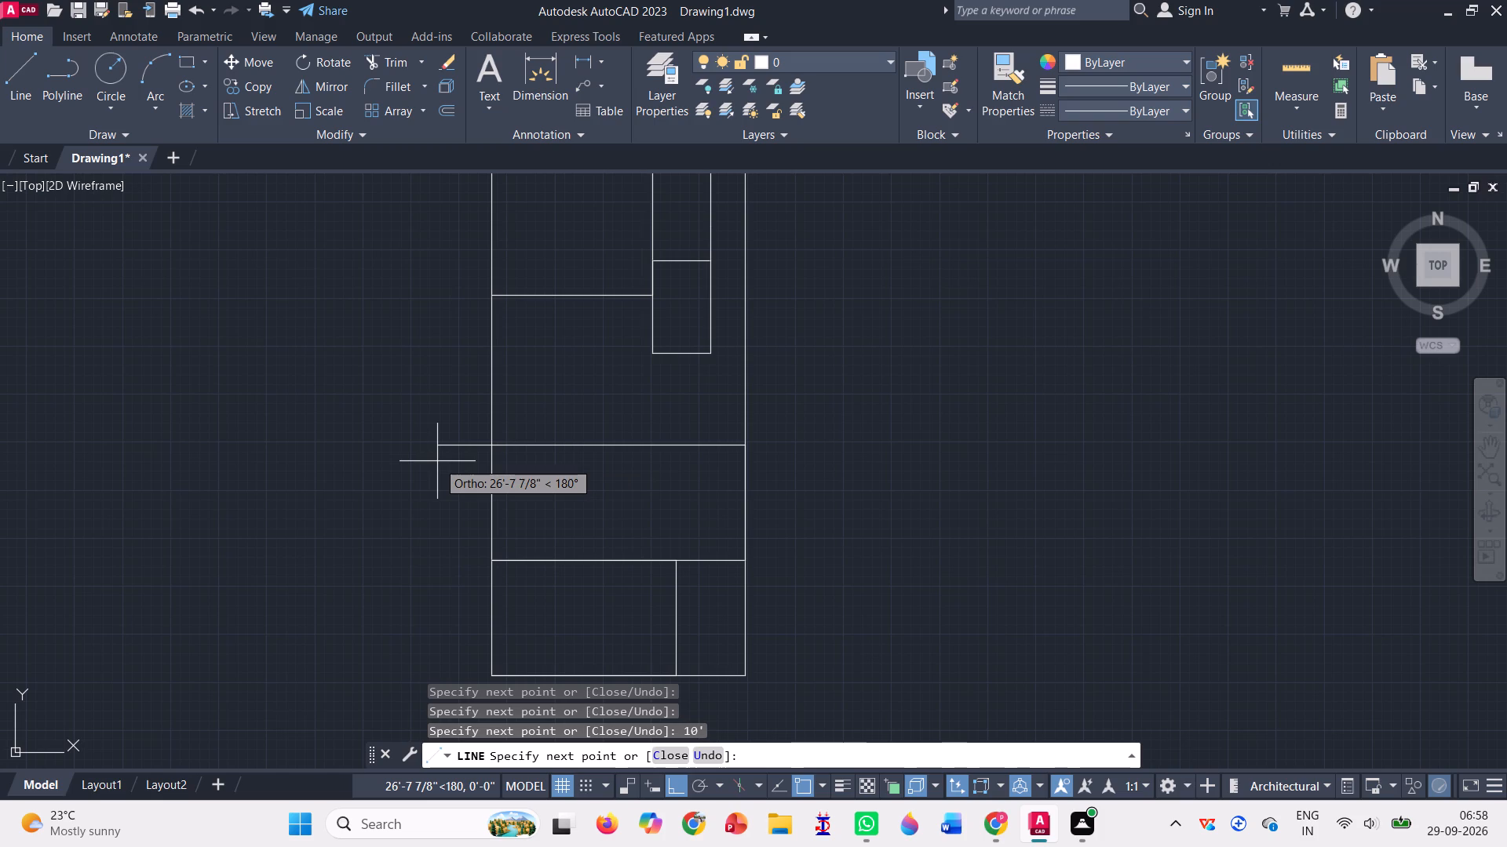
{"action": "type", "text": "10"}
{"action": "key", "text": "apostrophe"}
{"action": "key", "text": "Return"}
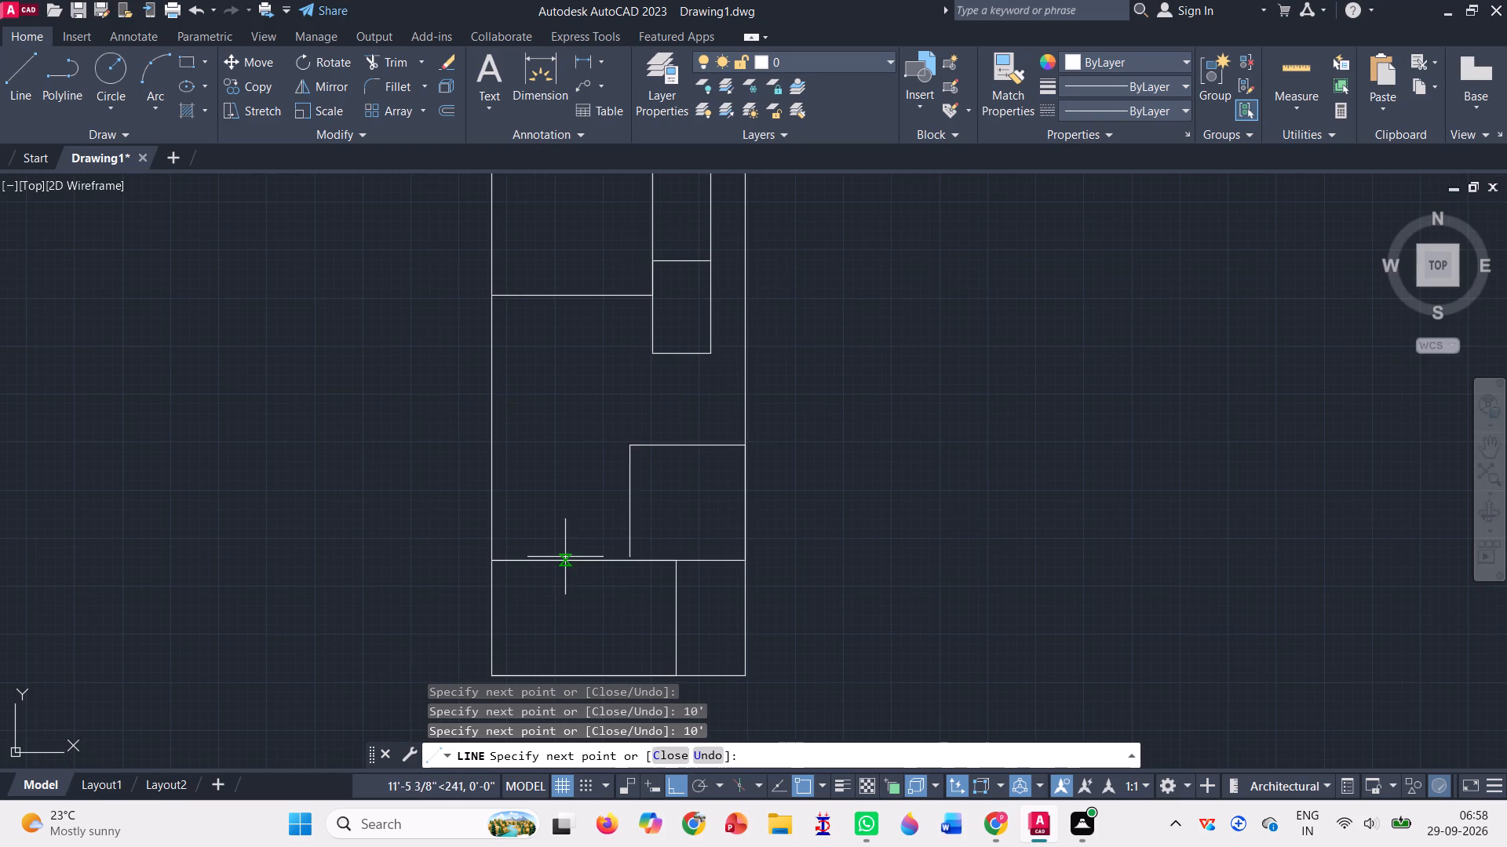
{"action": "left_click", "coordinate": [630, 561]}
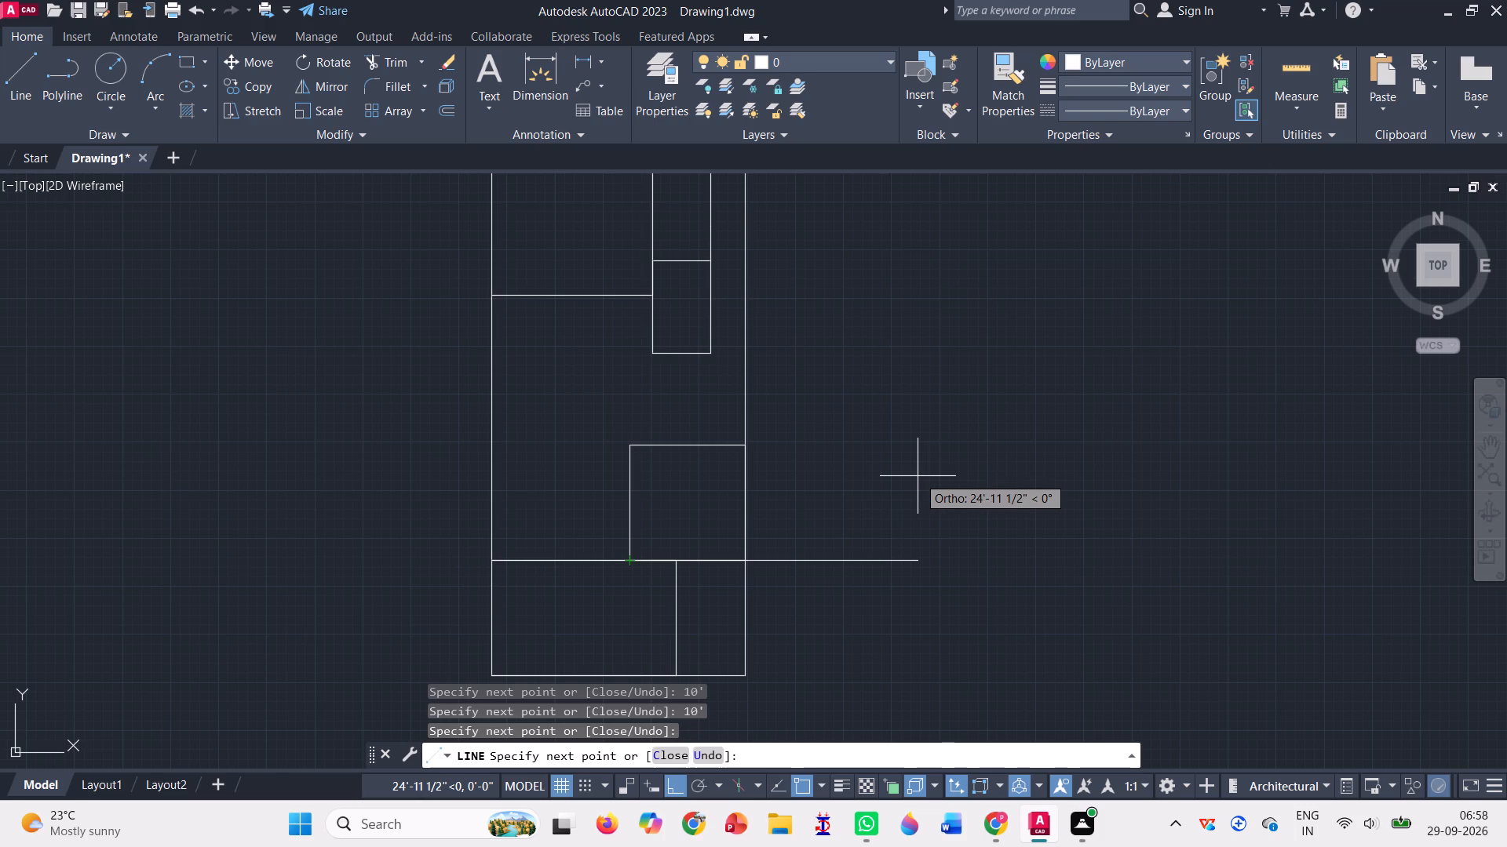
{"action": "key", "text": "Return"}
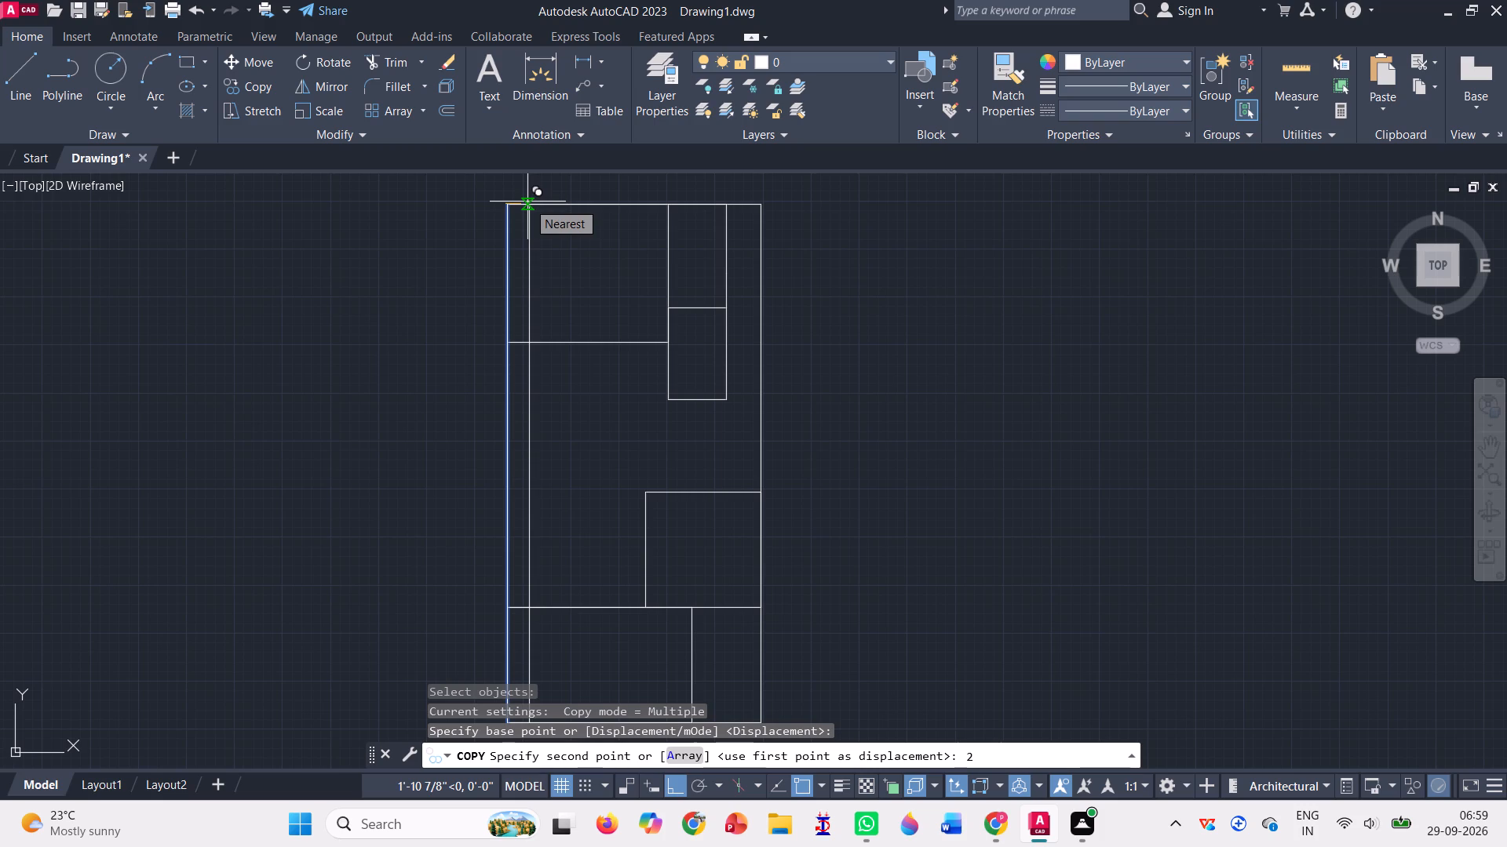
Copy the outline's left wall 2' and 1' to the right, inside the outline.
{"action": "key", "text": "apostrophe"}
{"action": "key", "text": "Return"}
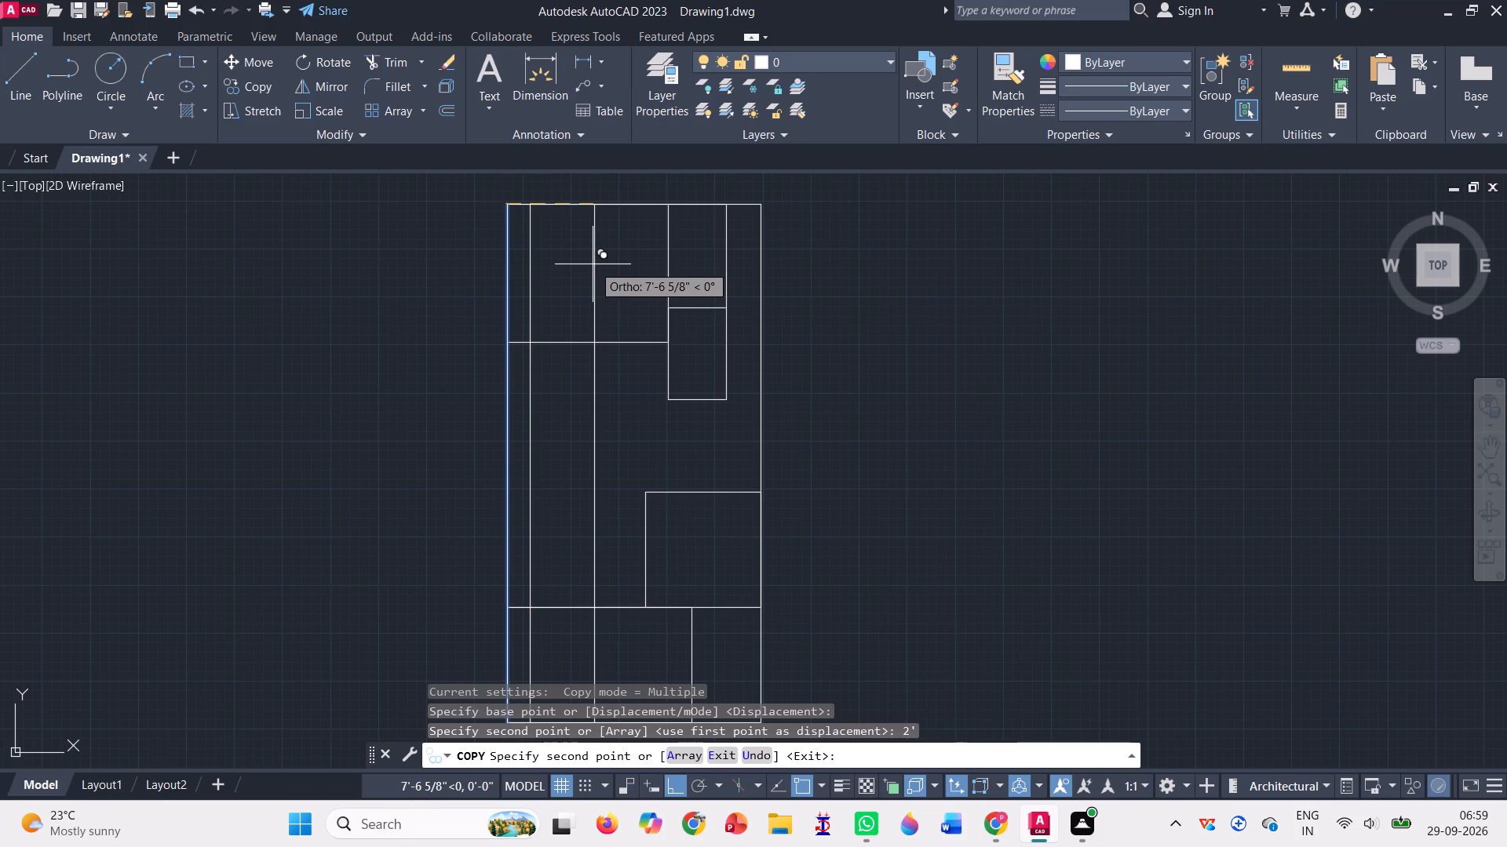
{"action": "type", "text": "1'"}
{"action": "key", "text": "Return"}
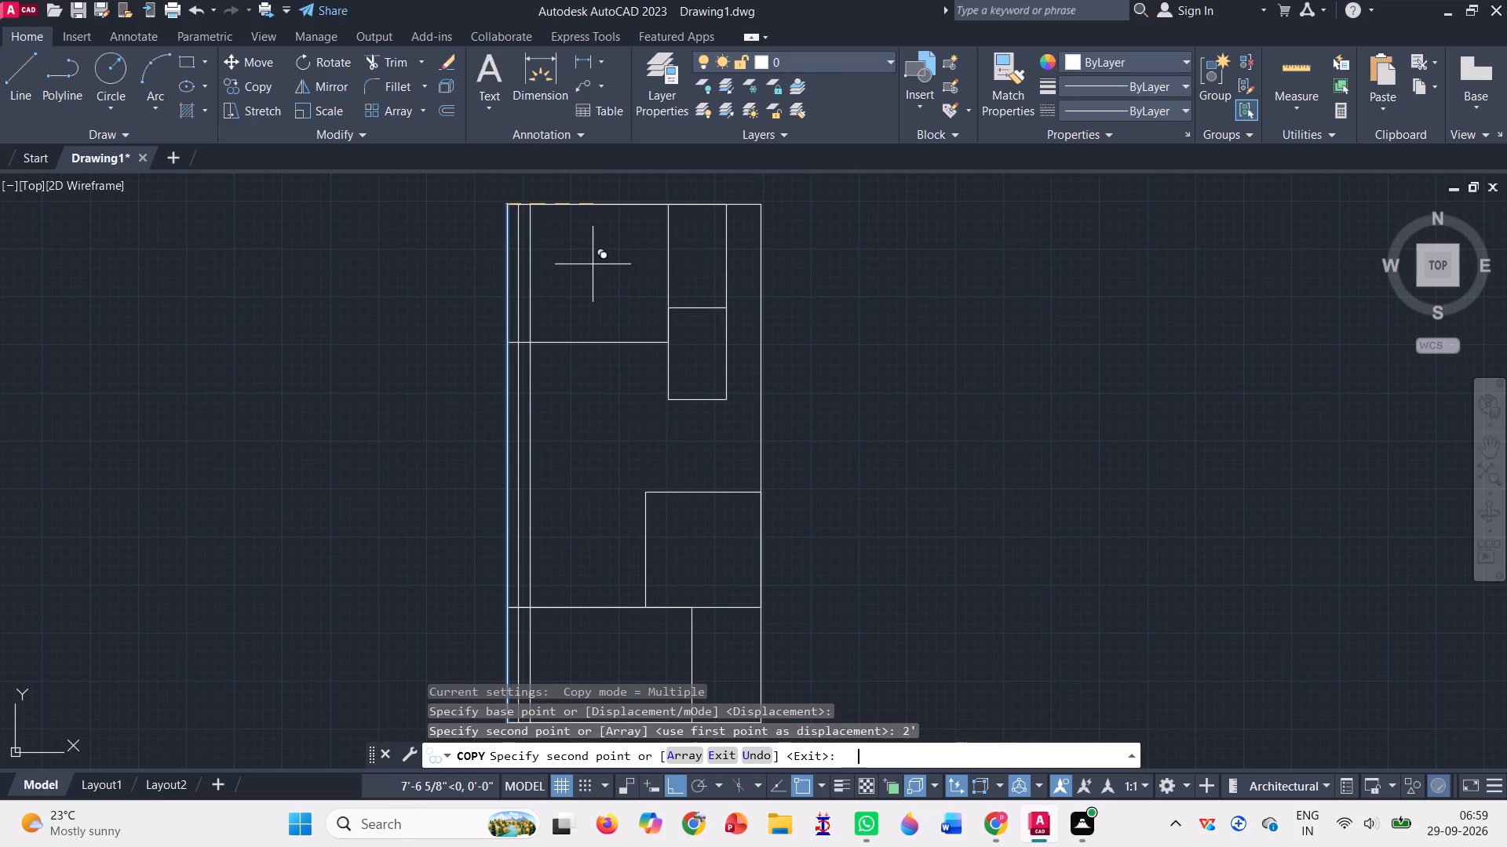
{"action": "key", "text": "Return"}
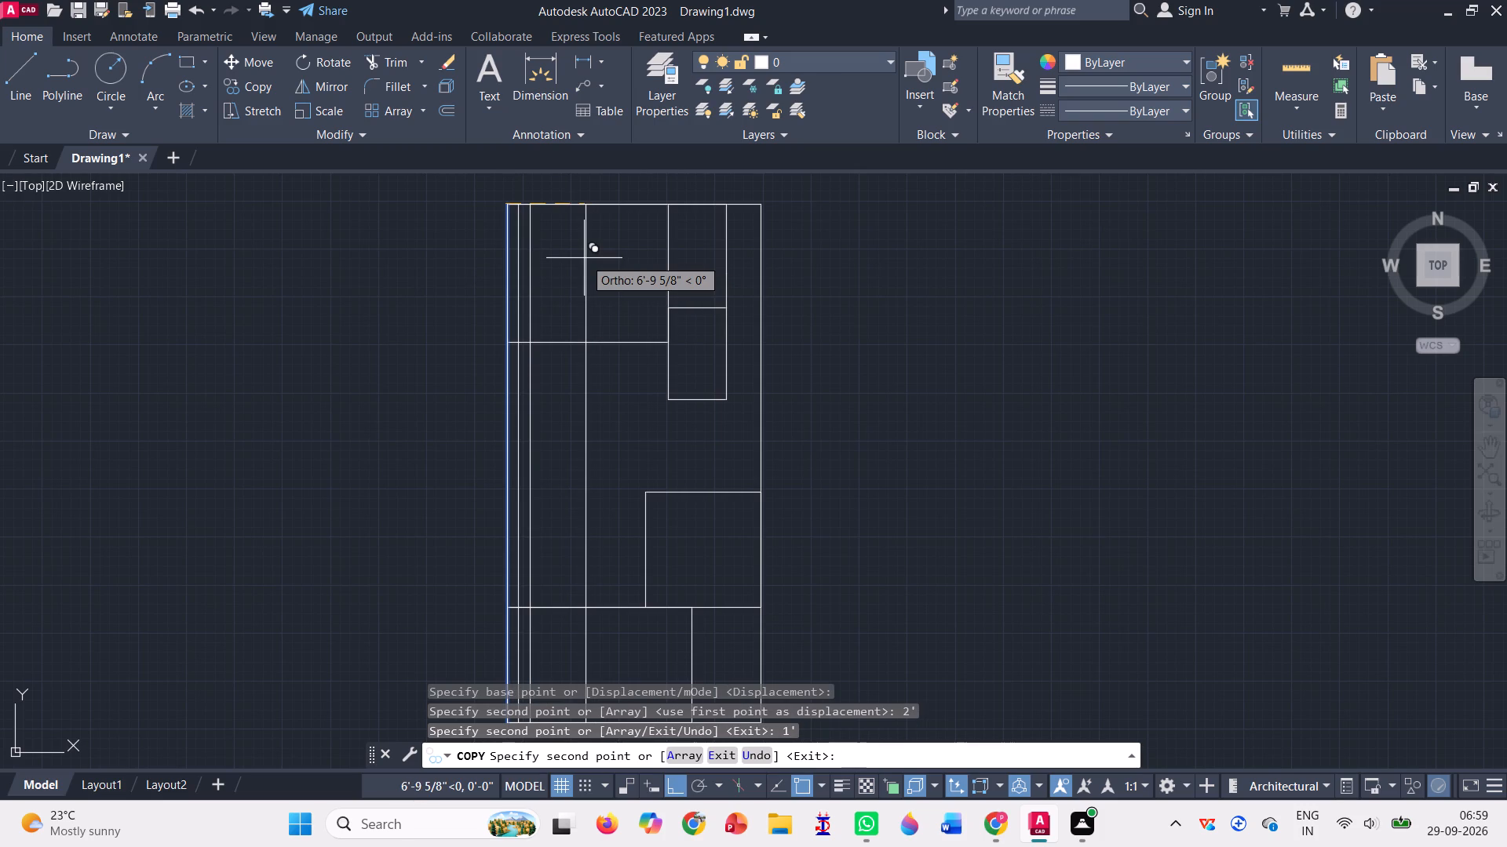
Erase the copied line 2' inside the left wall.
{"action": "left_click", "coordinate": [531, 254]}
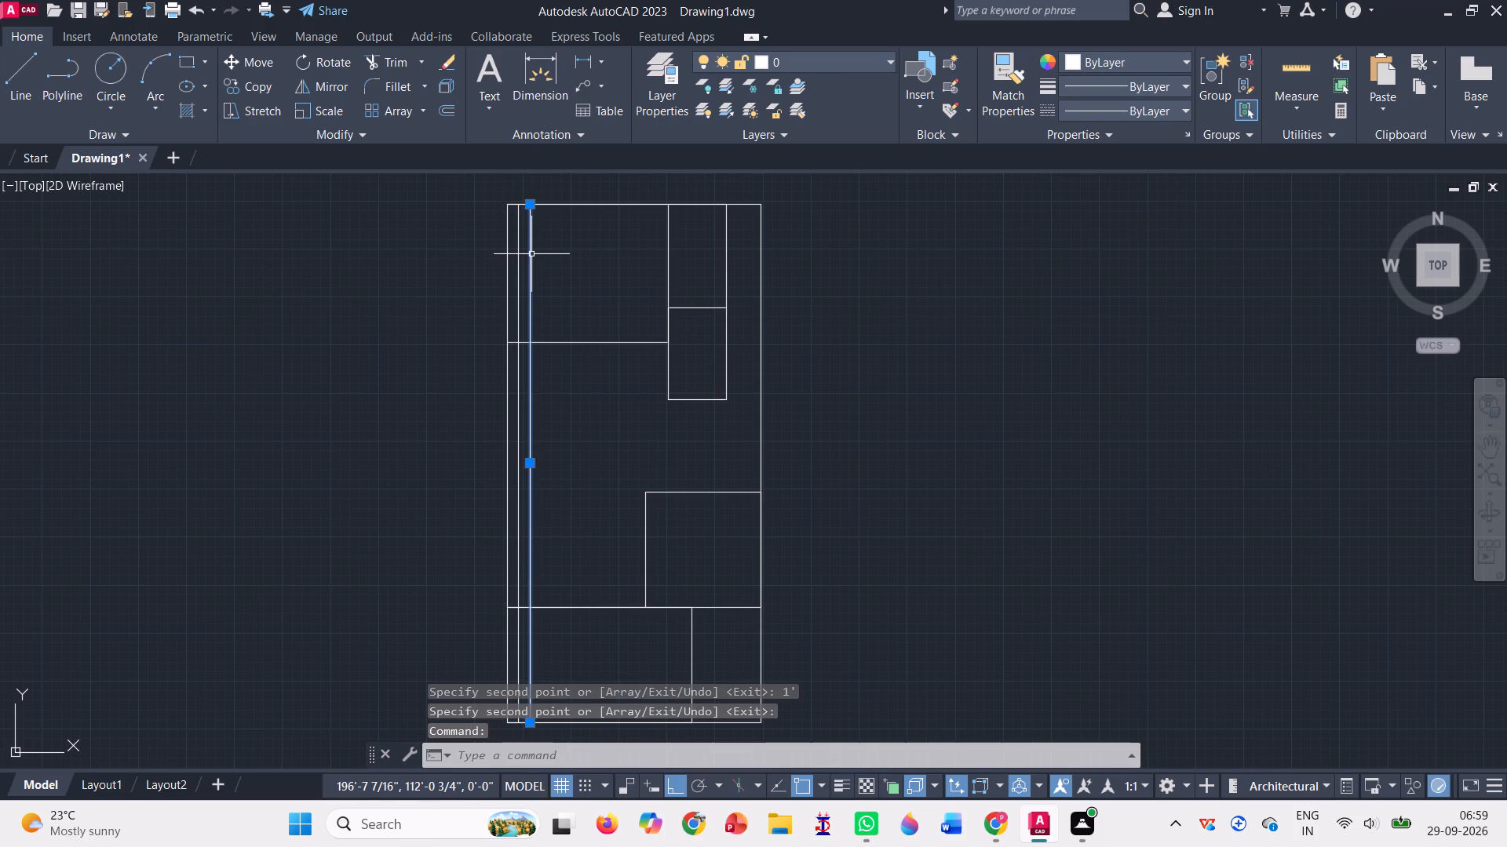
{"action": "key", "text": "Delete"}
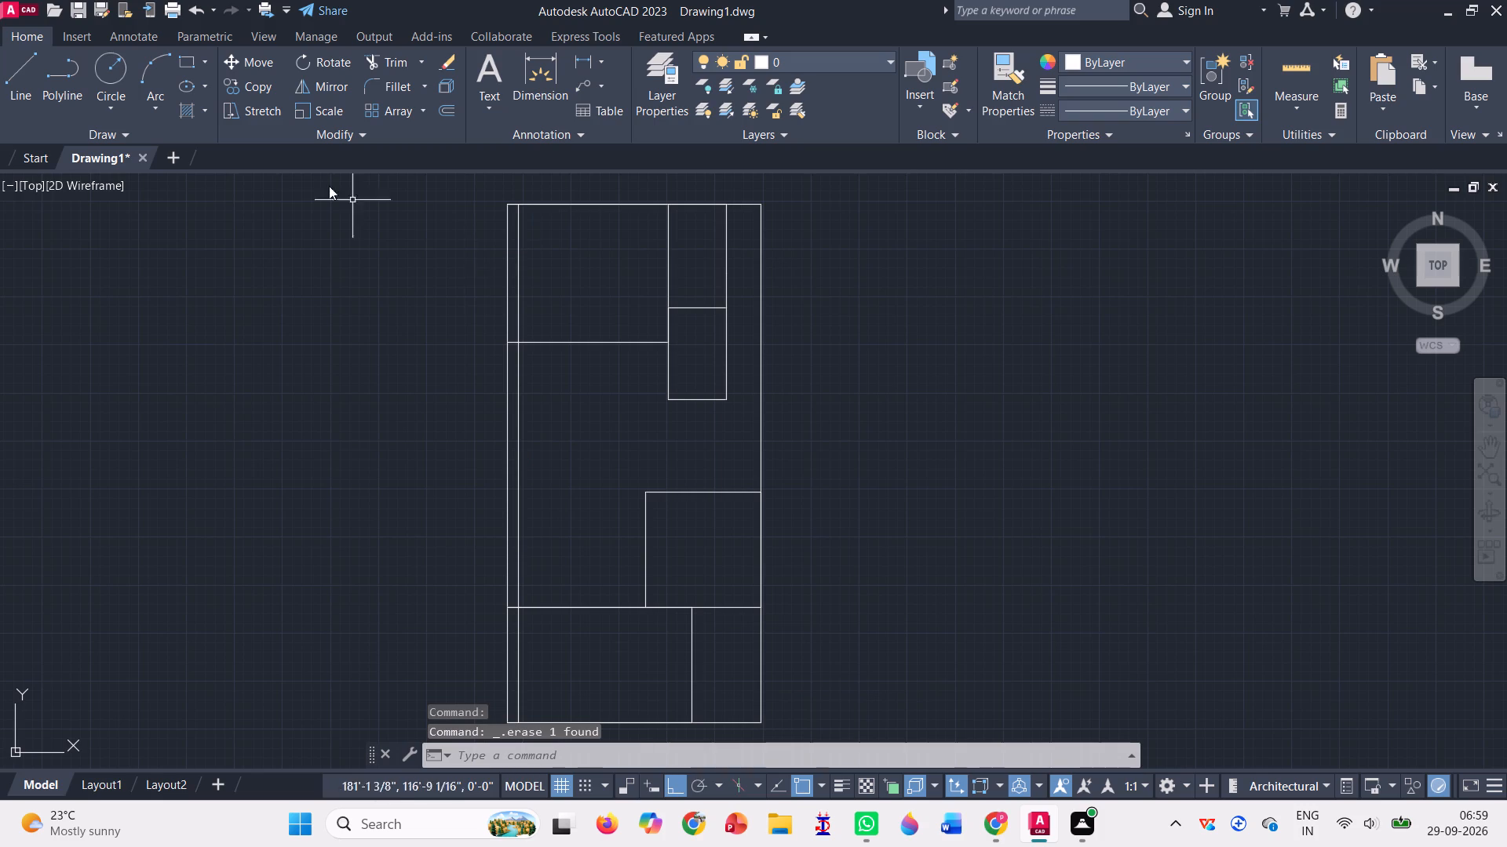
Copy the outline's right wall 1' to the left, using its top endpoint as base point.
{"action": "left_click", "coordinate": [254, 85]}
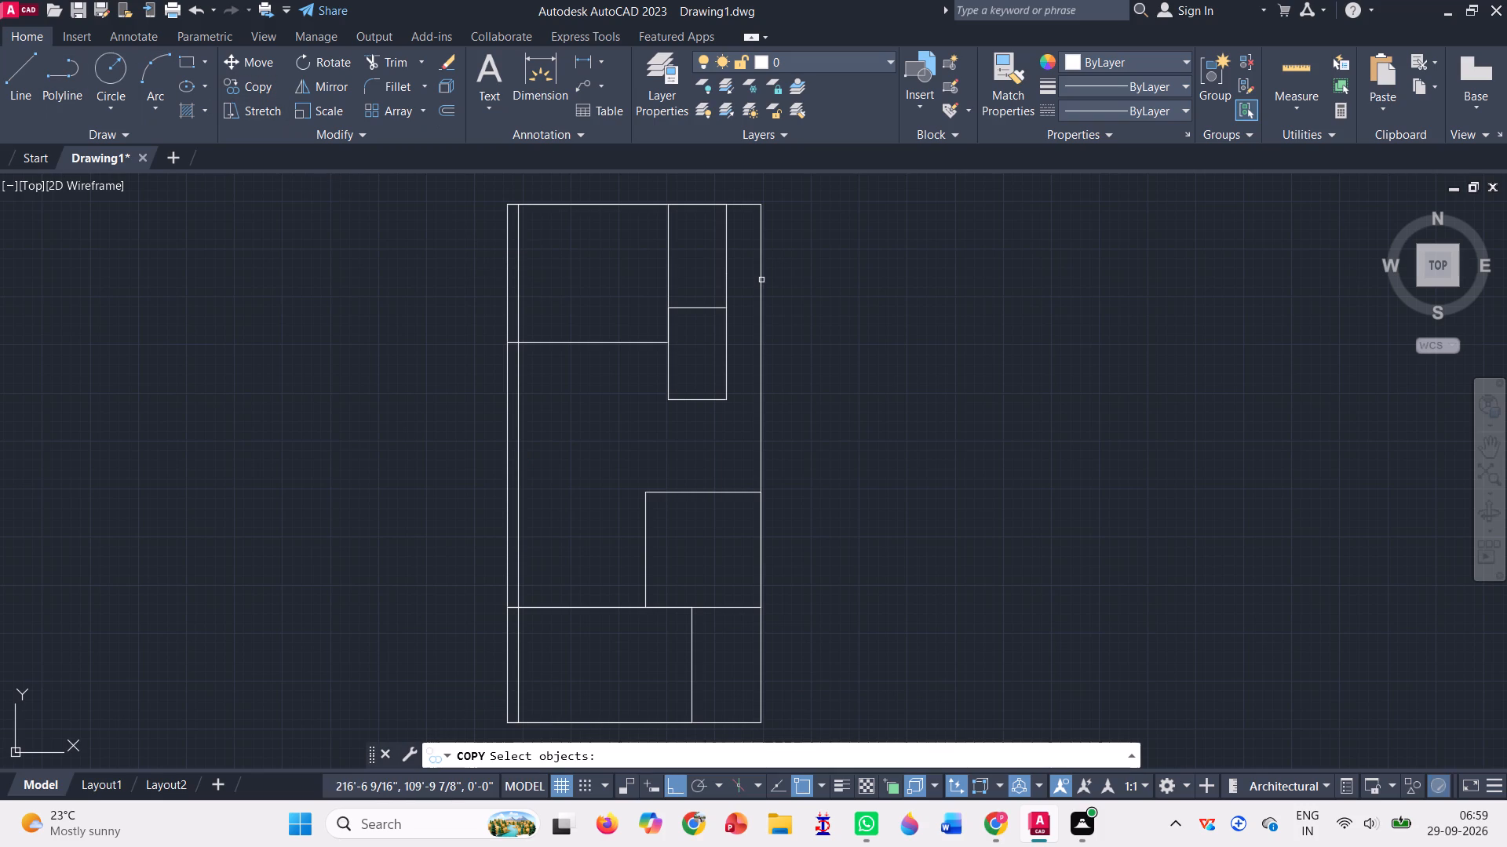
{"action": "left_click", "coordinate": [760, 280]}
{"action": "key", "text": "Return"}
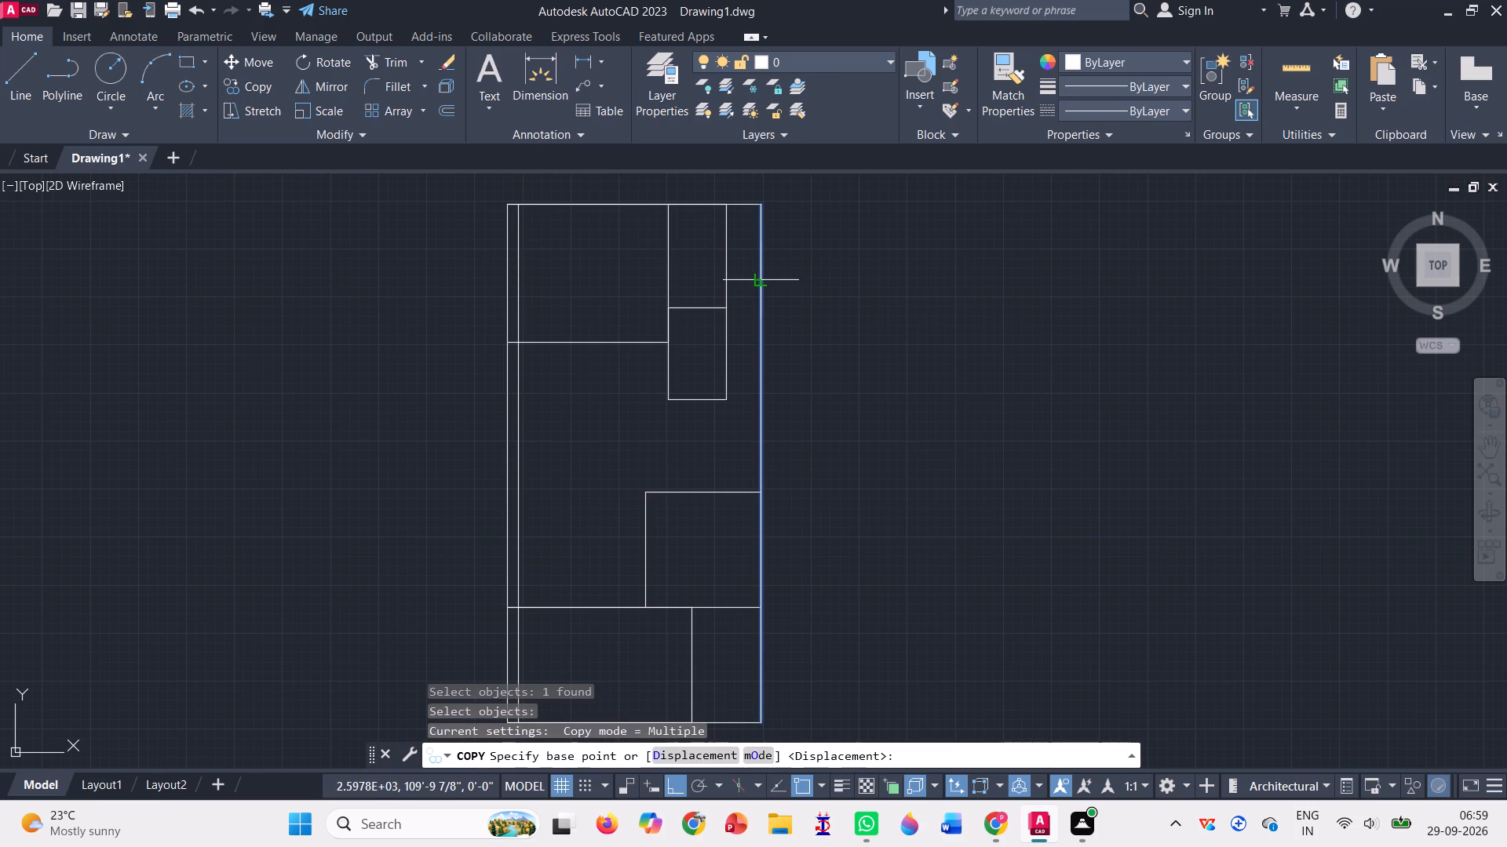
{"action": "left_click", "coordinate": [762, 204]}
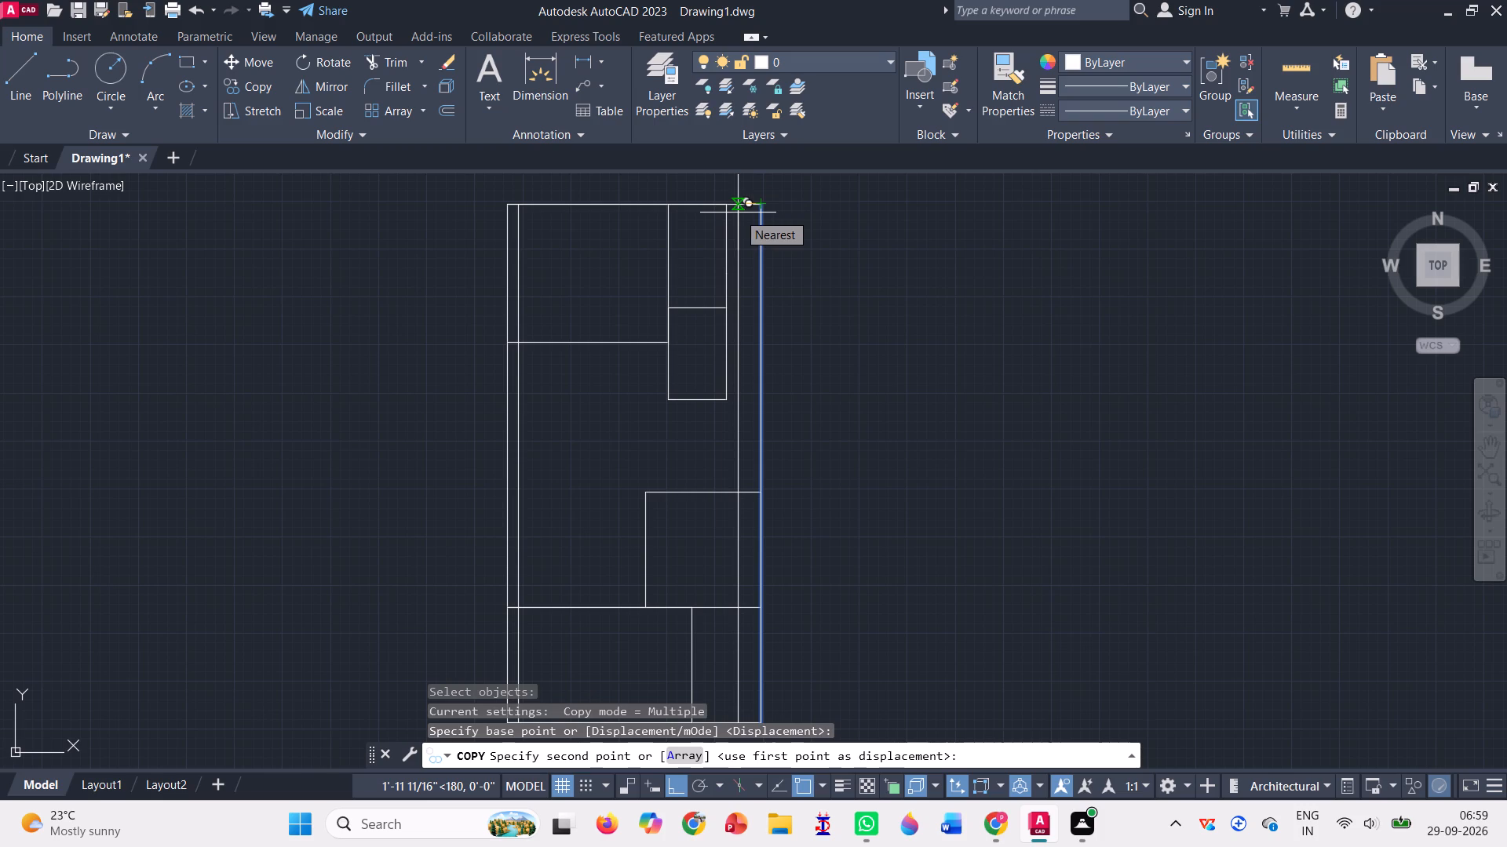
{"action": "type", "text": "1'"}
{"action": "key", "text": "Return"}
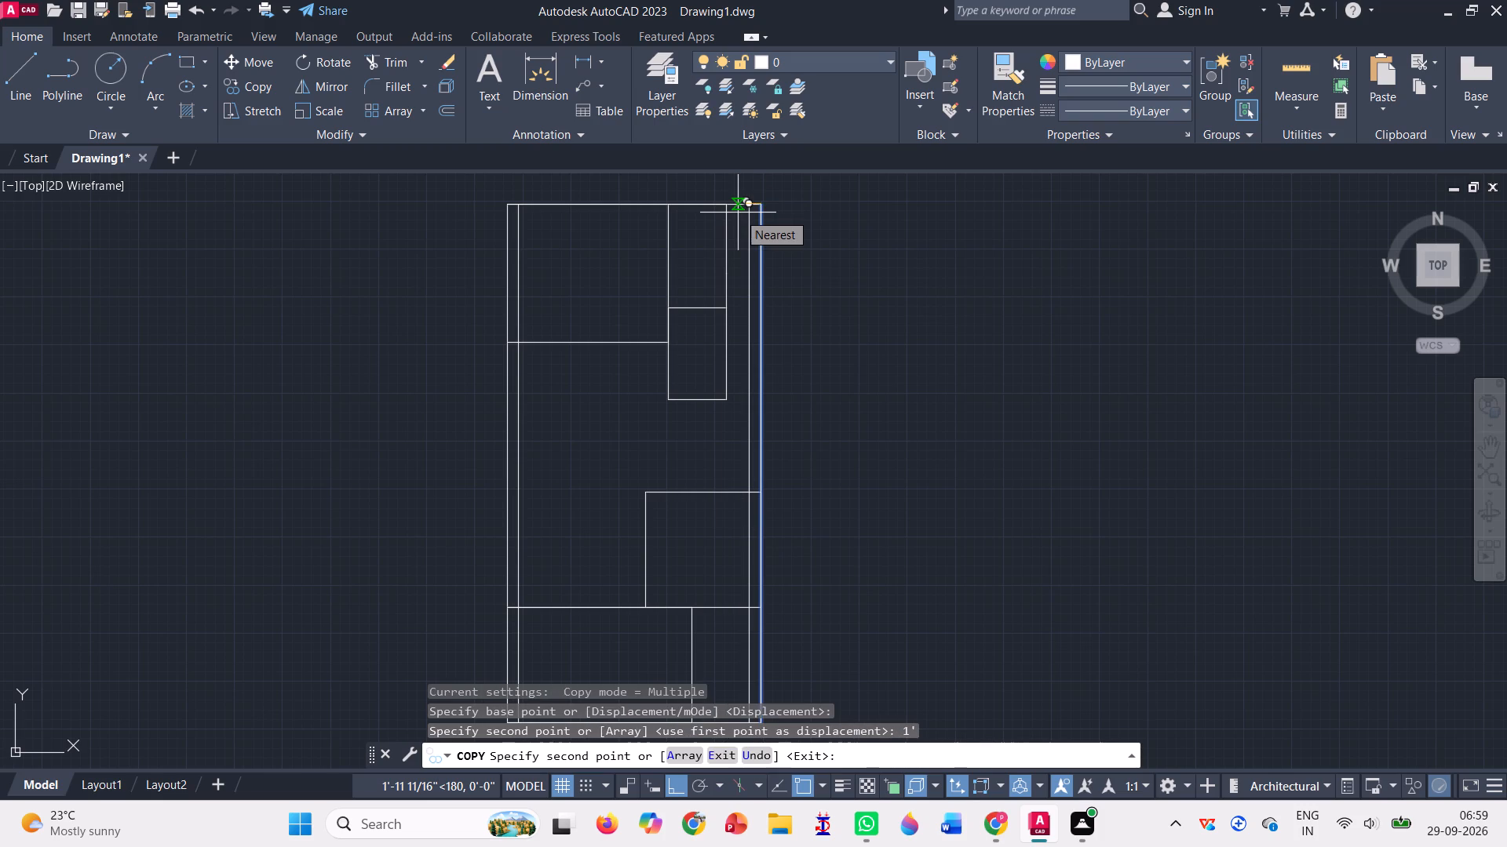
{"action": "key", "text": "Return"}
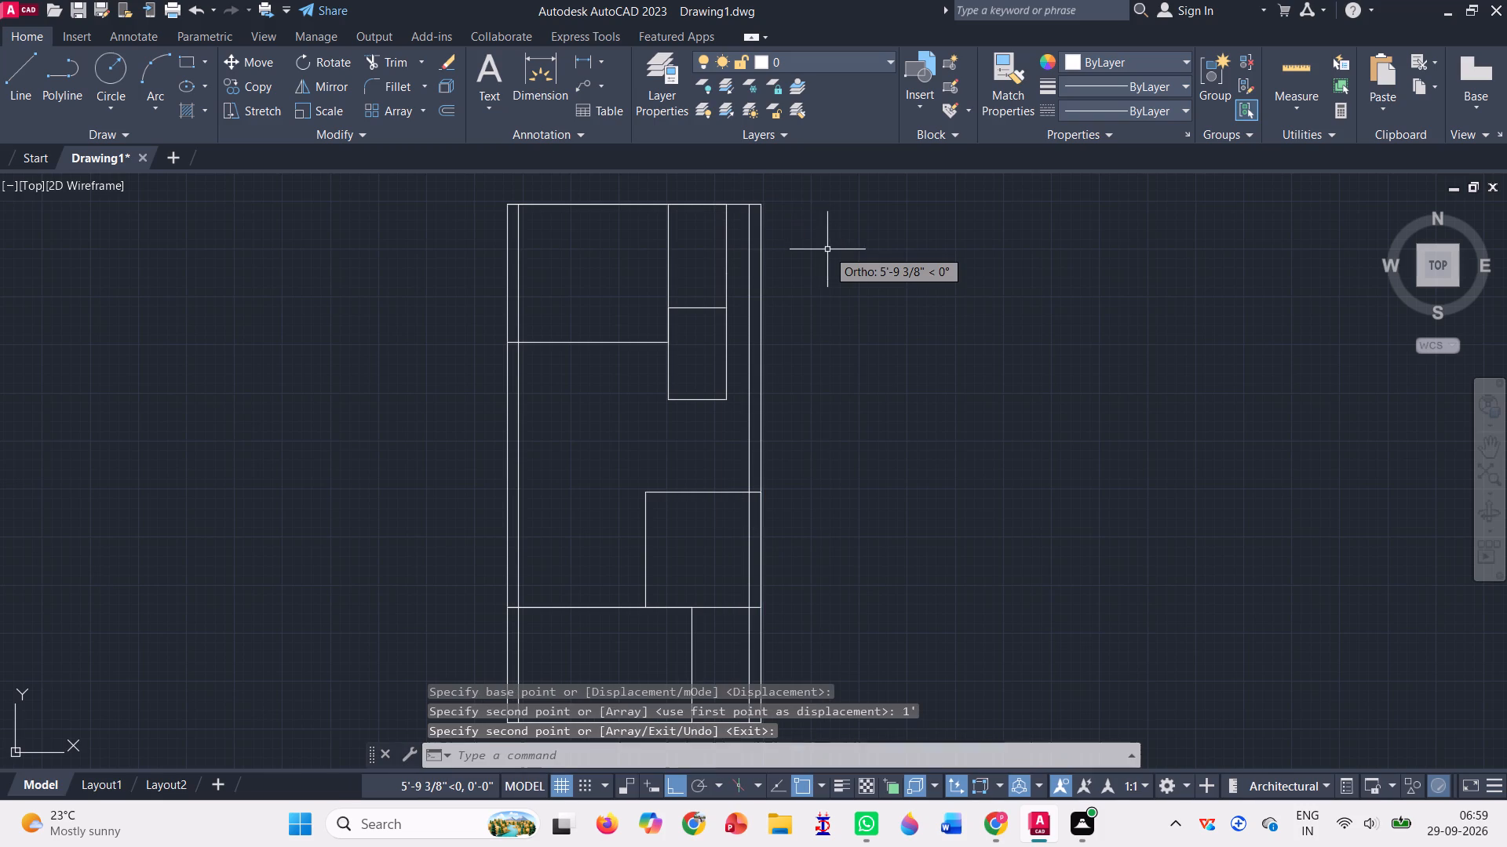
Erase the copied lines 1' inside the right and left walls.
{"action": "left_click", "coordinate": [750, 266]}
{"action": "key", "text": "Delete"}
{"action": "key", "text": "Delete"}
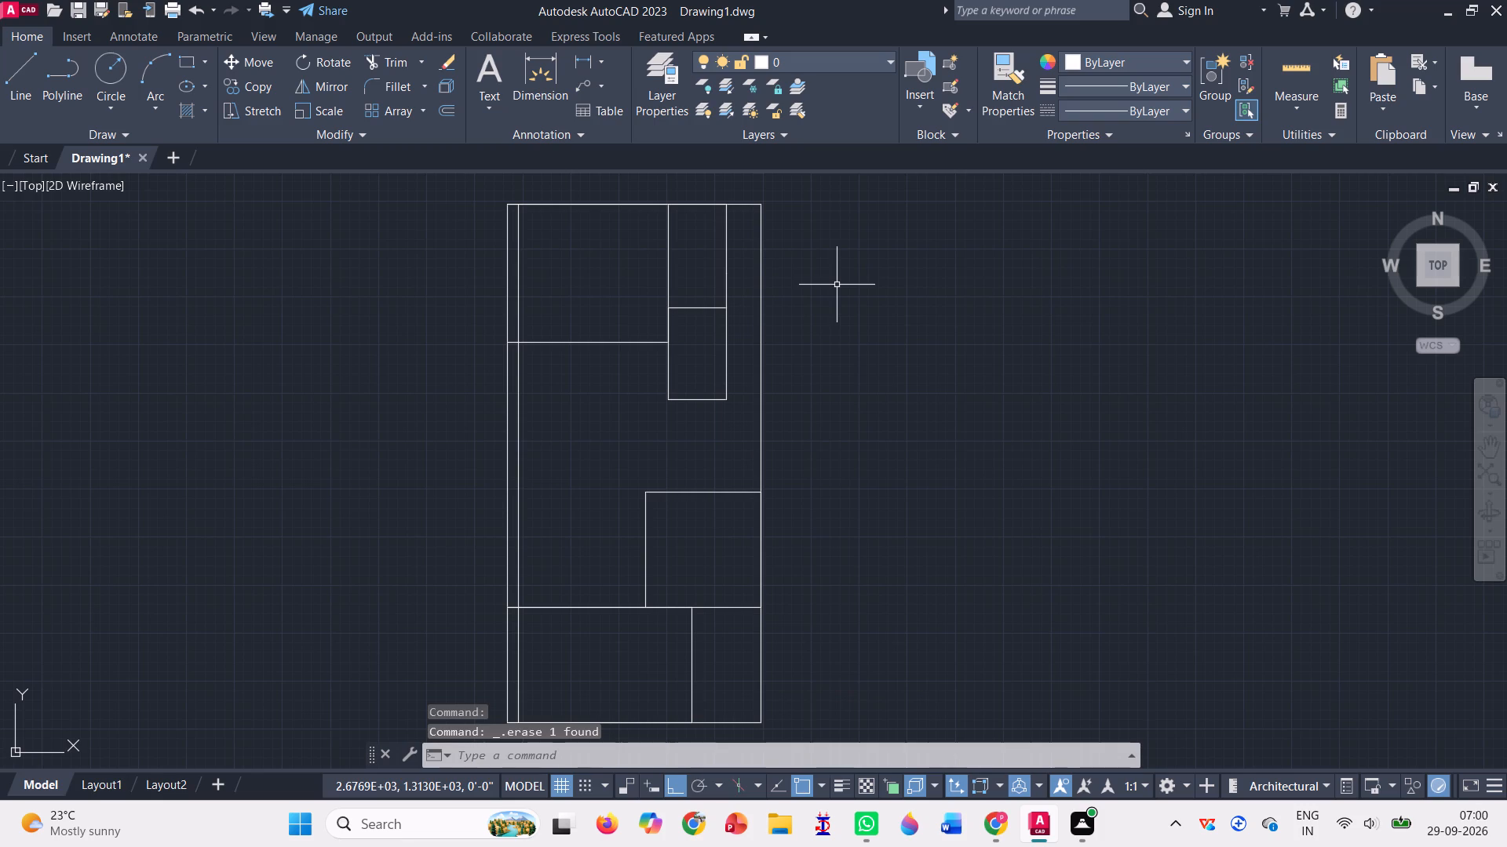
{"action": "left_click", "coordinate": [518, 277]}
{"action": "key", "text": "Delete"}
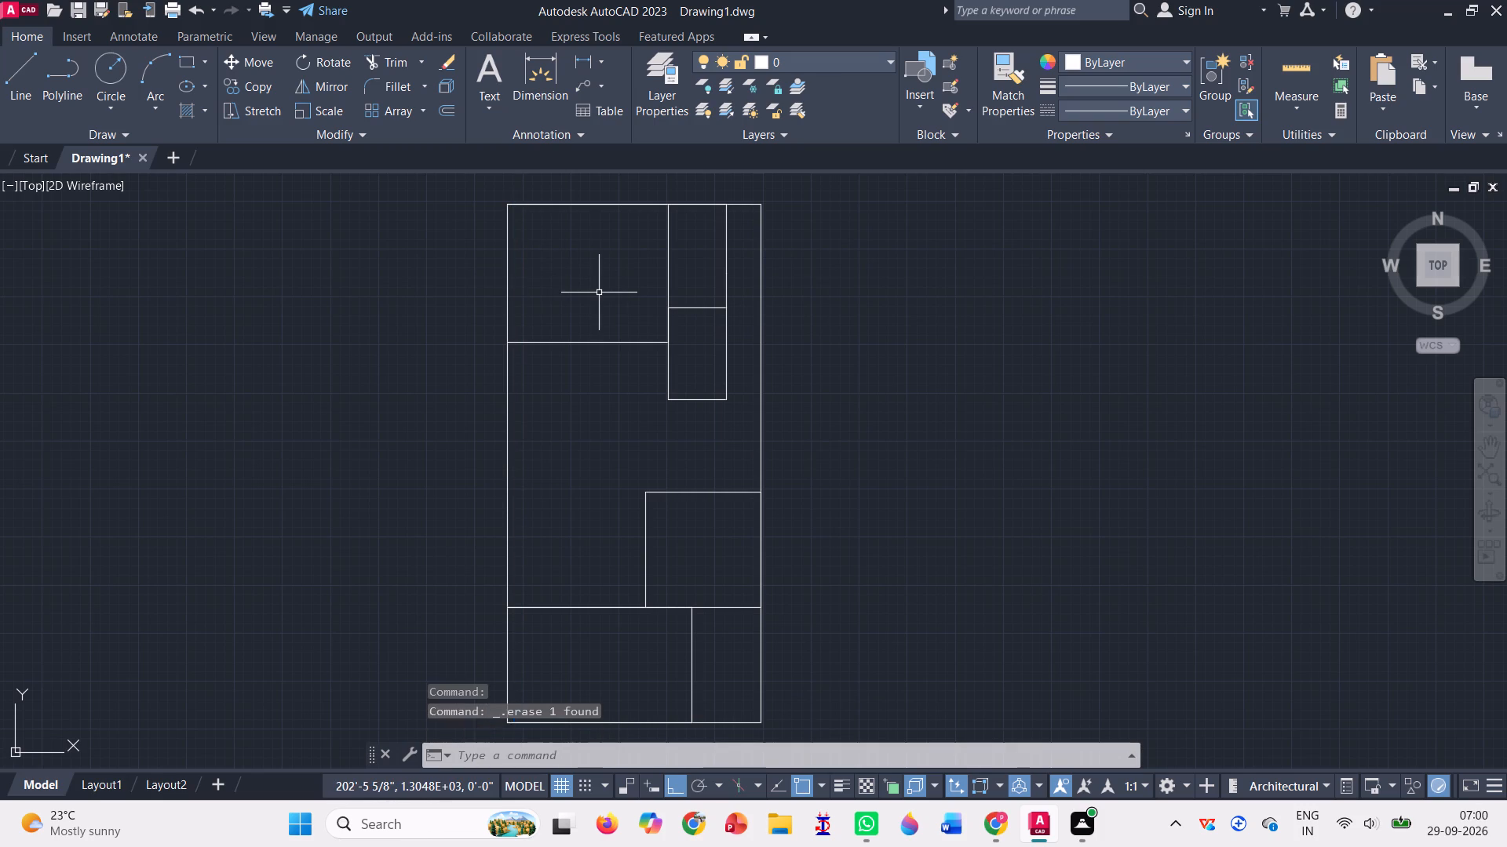
Copy the outline's left wall 0'5" to the right, using its top endpoint as base point.
{"action": "left_click", "coordinate": [254, 88]}
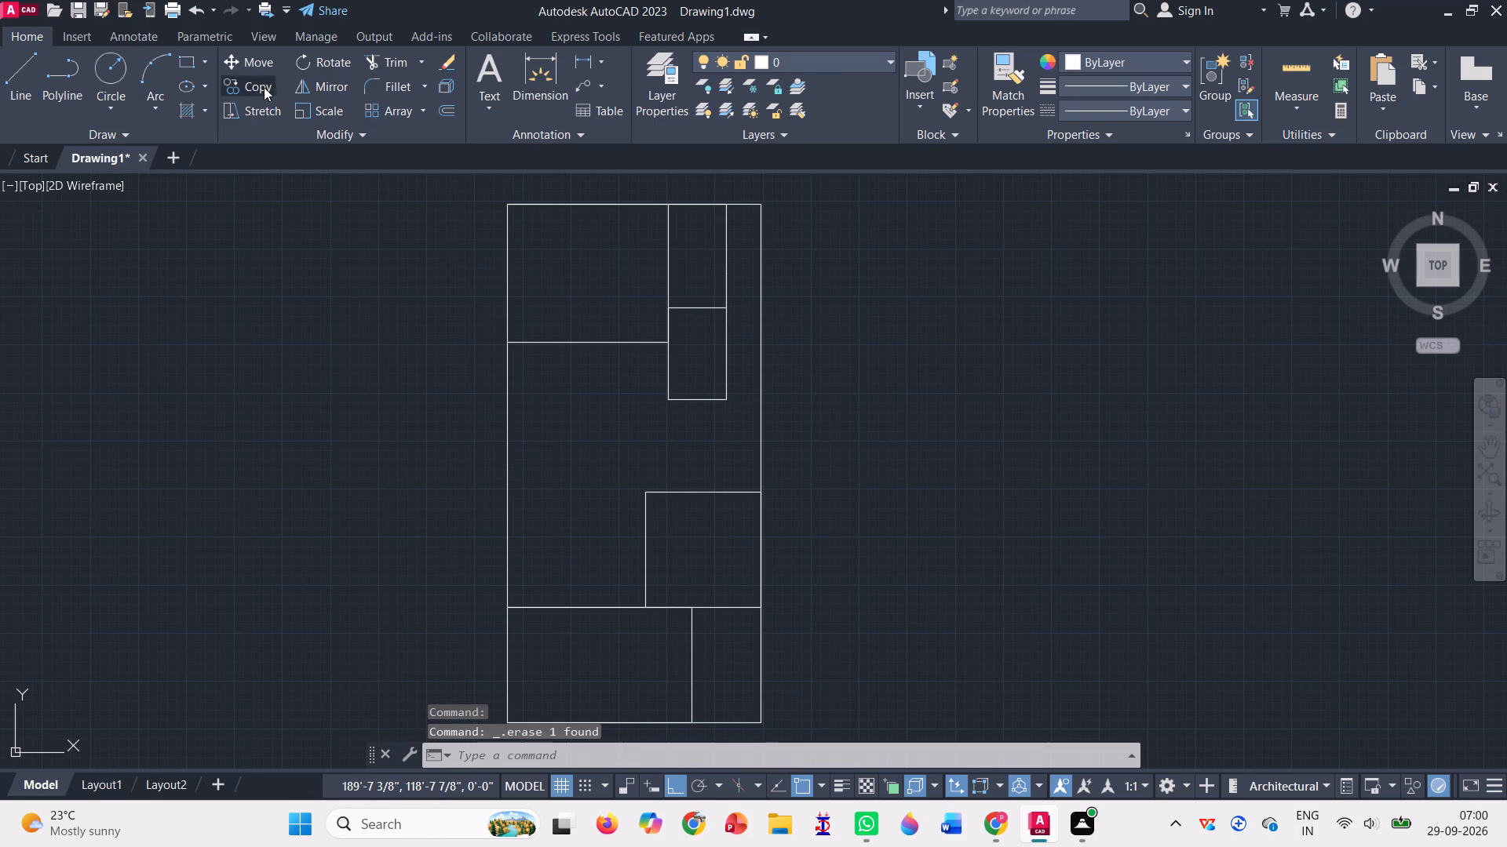
{"action": "left_click", "coordinate": [506, 266]}
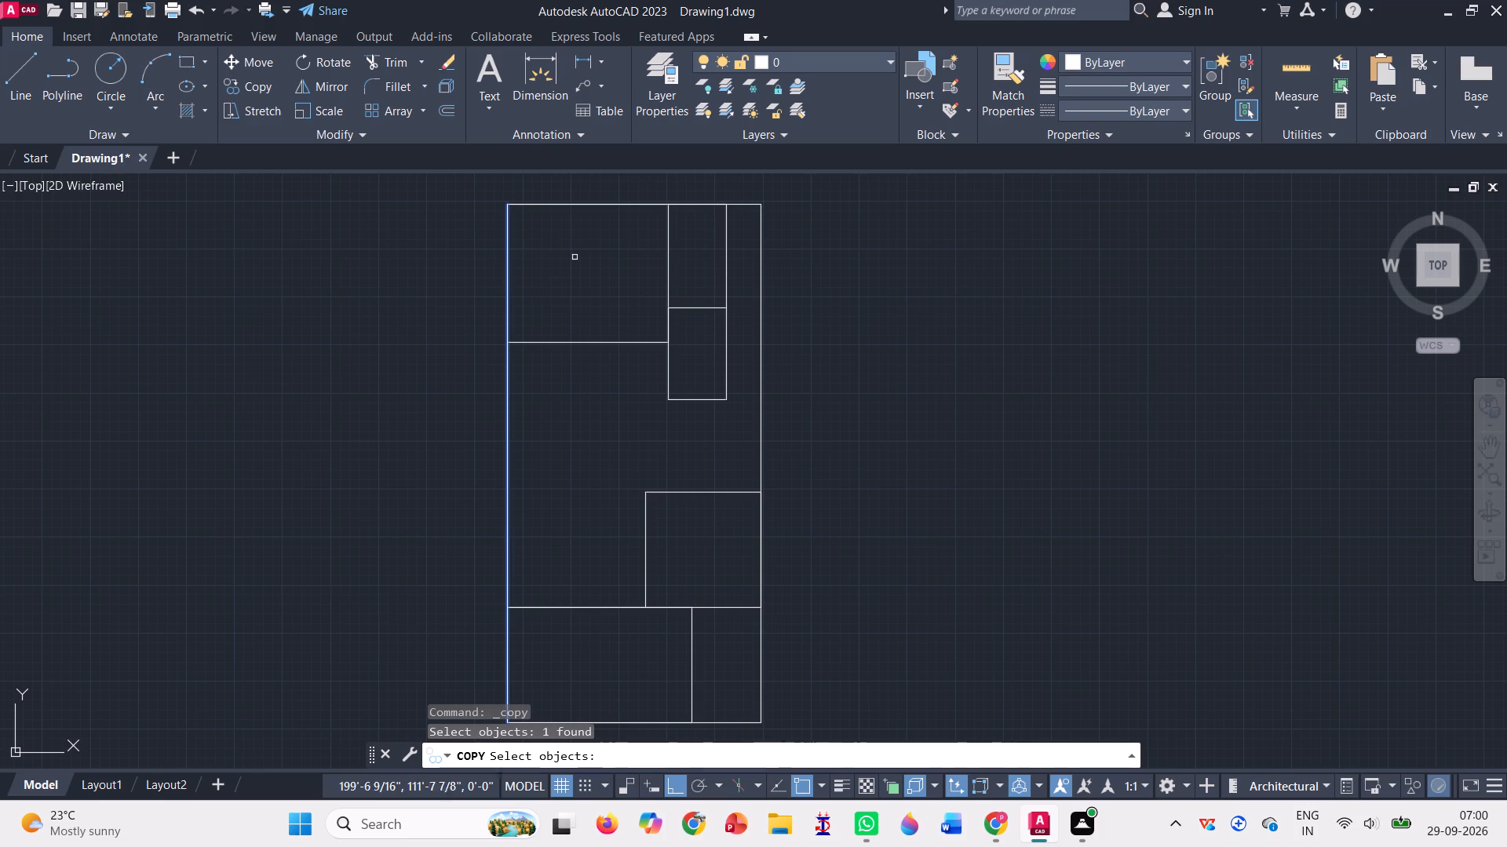
{"action": "key", "text": "Return"}
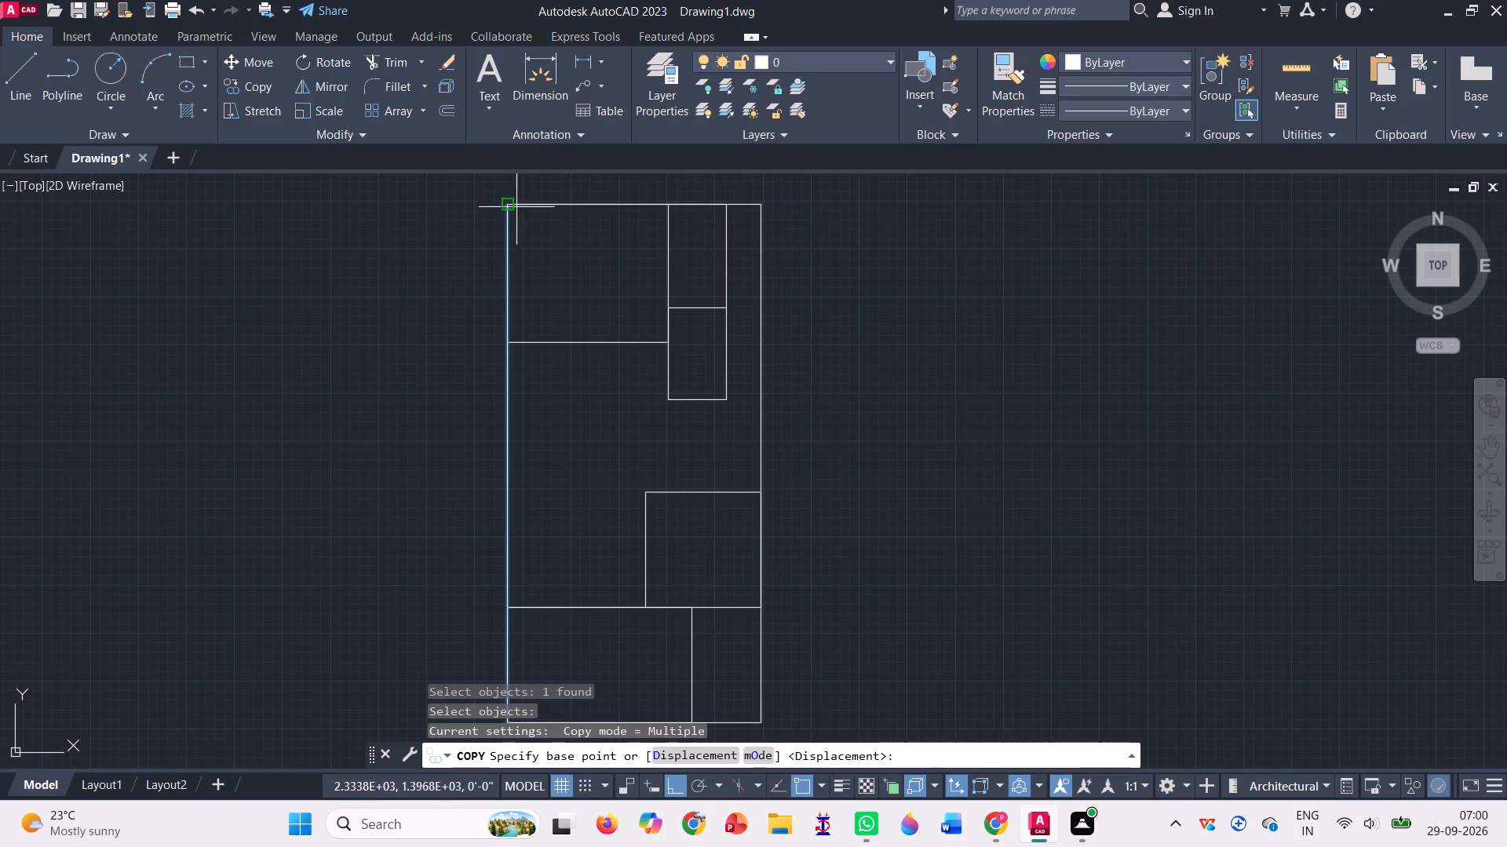
{"action": "left_click", "coordinate": [511, 204]}
{"action": "type", "text": "0'5\""}
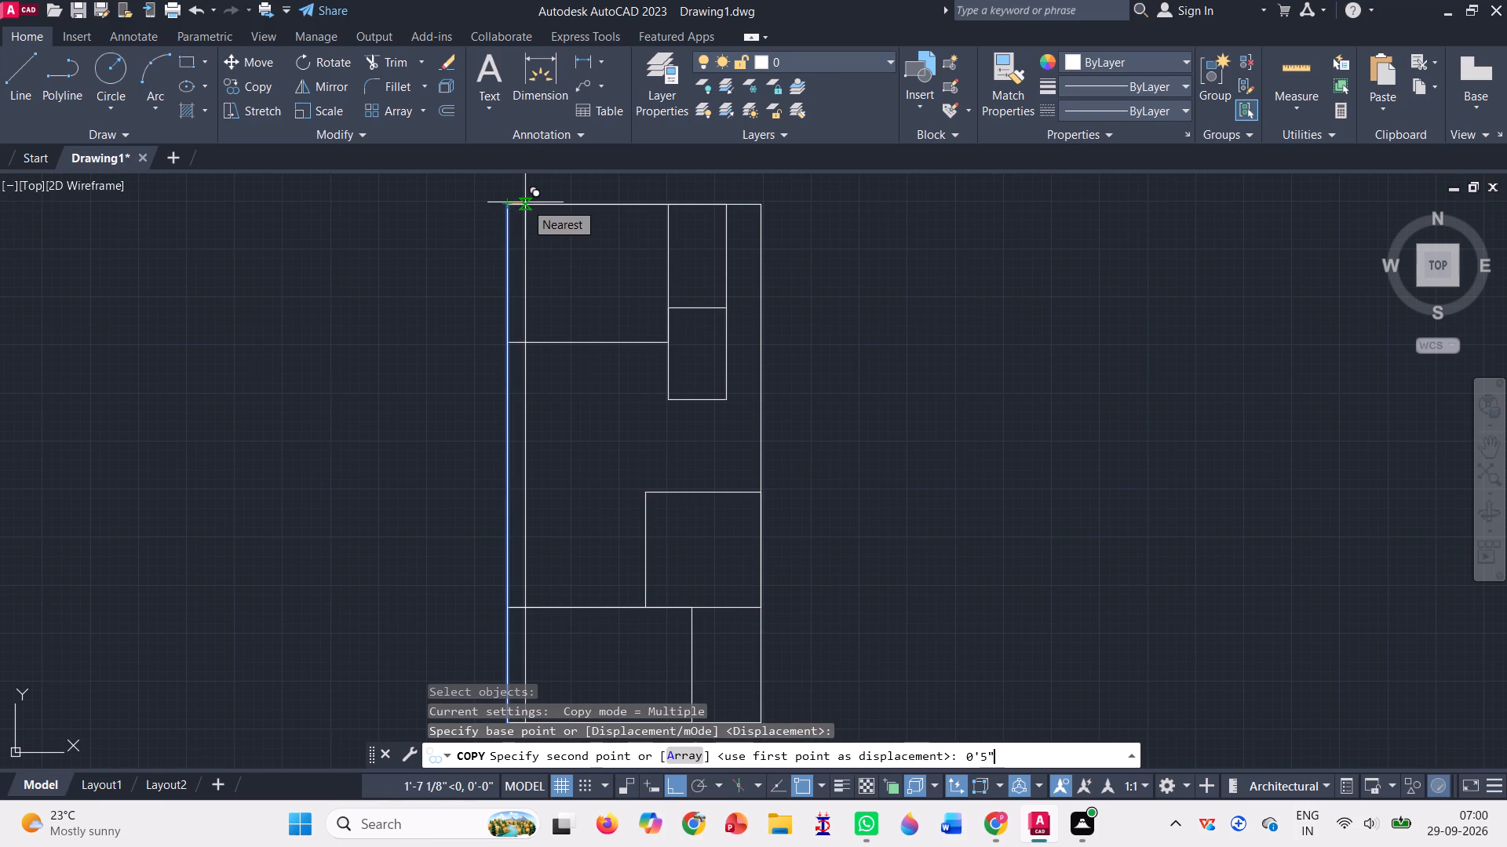
{"action": "key", "text": "Return"}
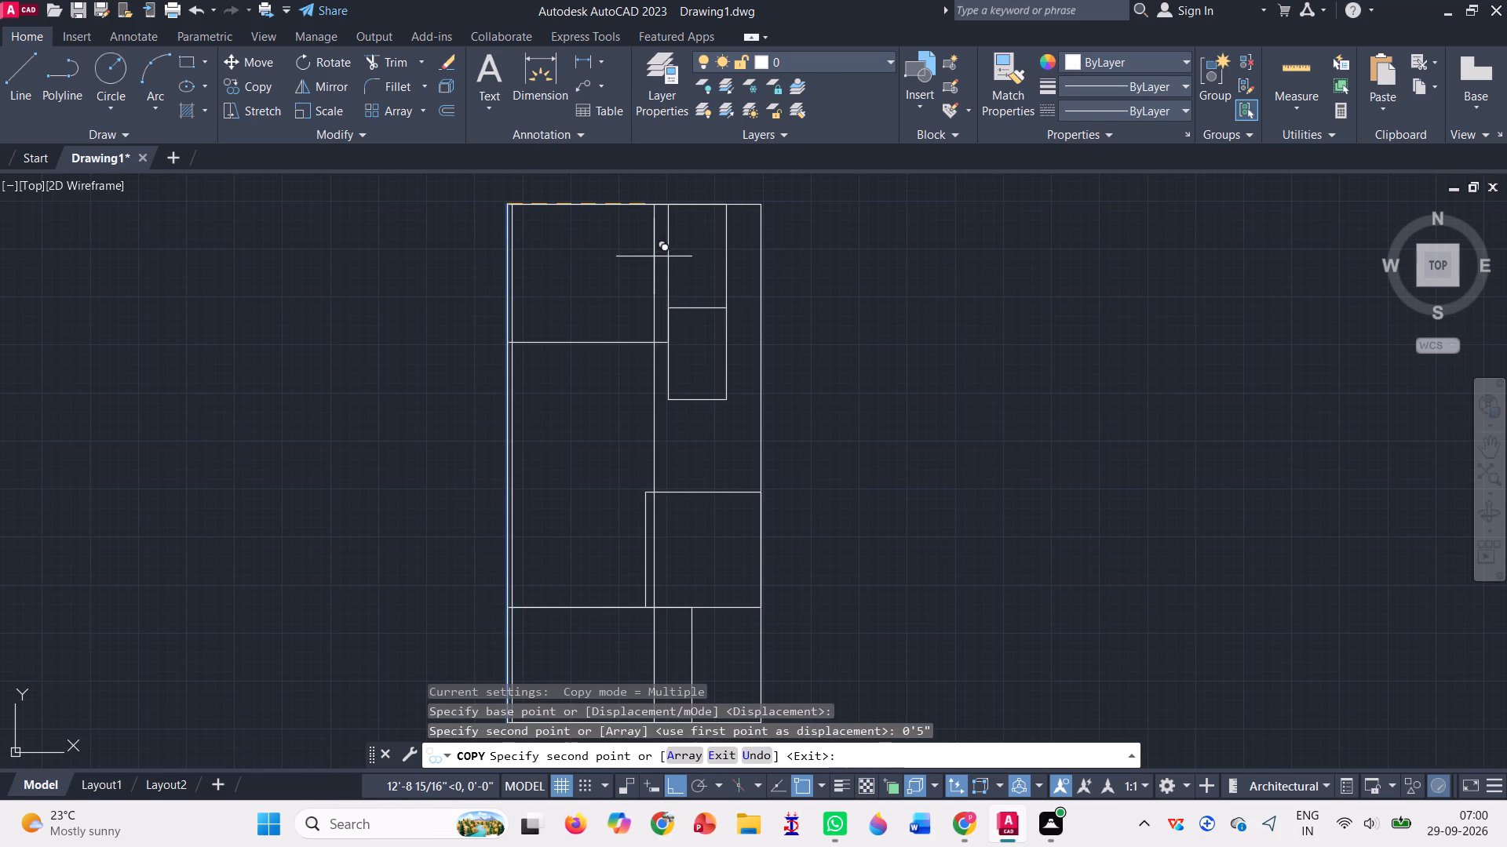
{"action": "key", "text": "Return"}
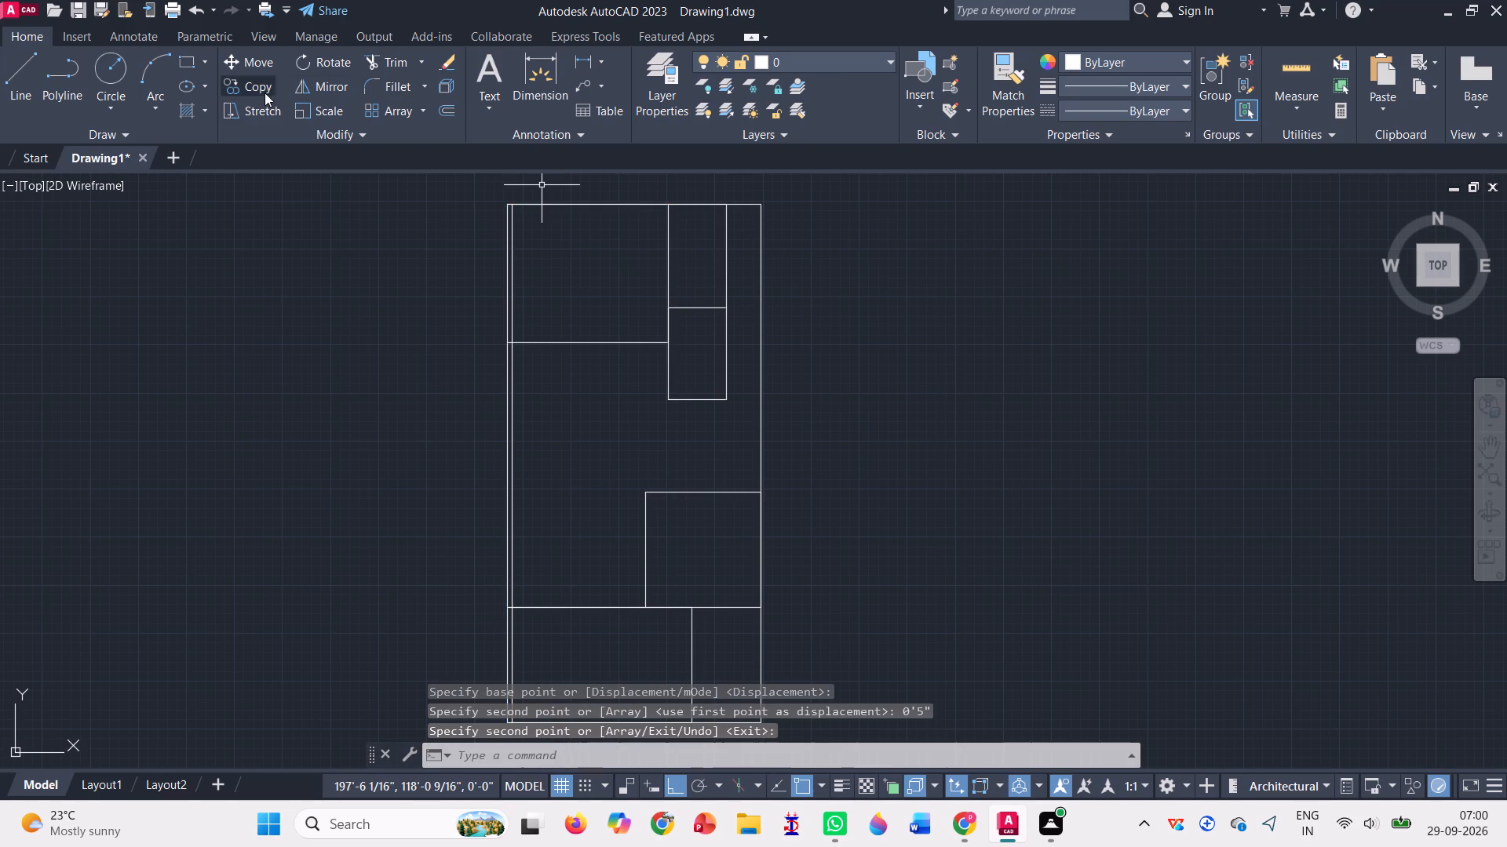
Copy the outline's right wall 0'5" to the left, using its top endpoint as base point.
{"action": "left_click", "coordinate": [257, 82]}
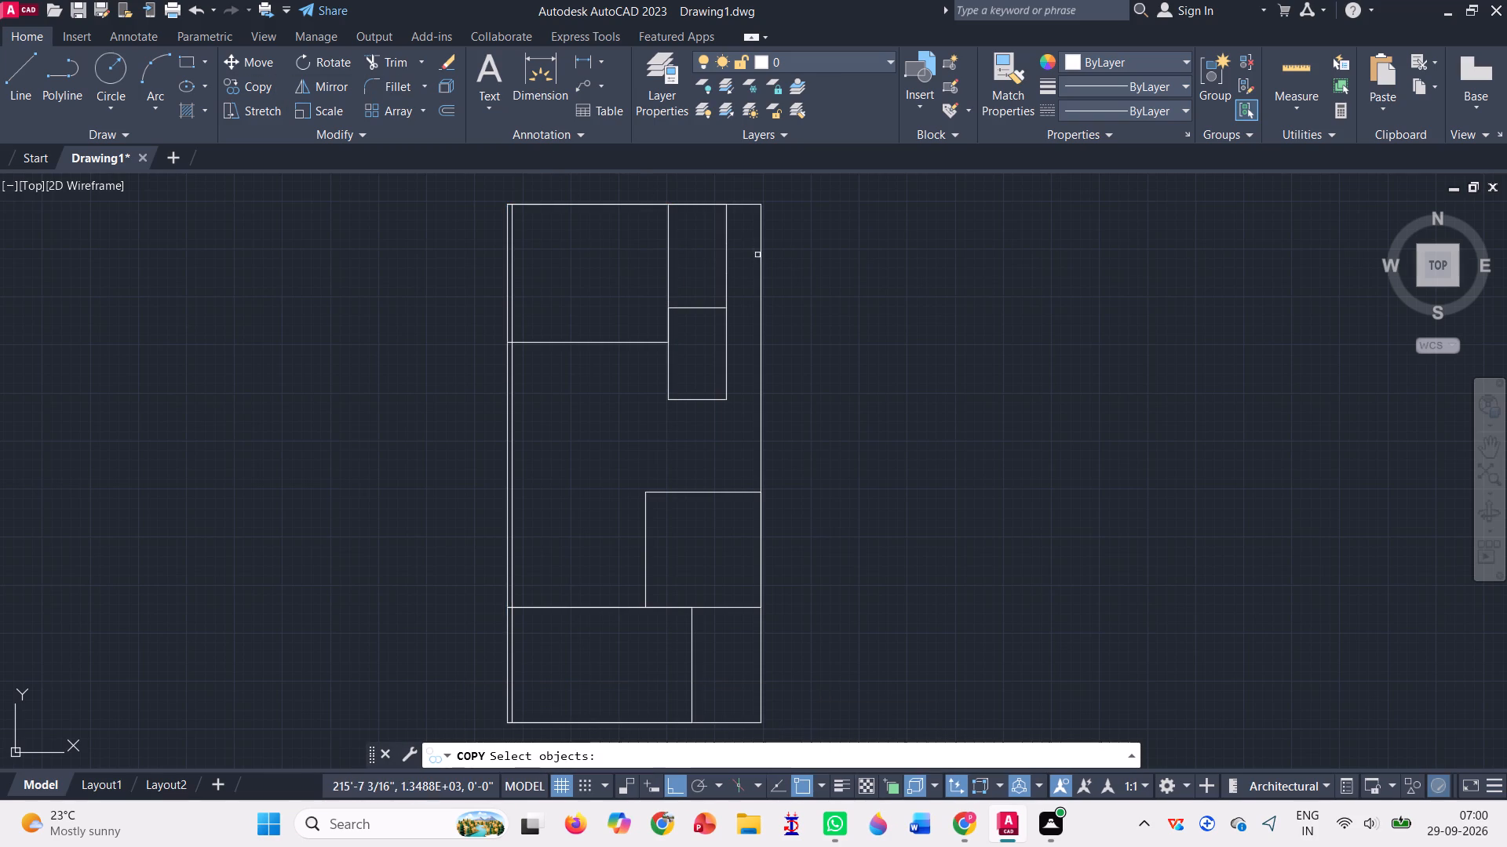
{"action": "left_click", "coordinate": [762, 255]}
{"action": "key", "text": "Return"}
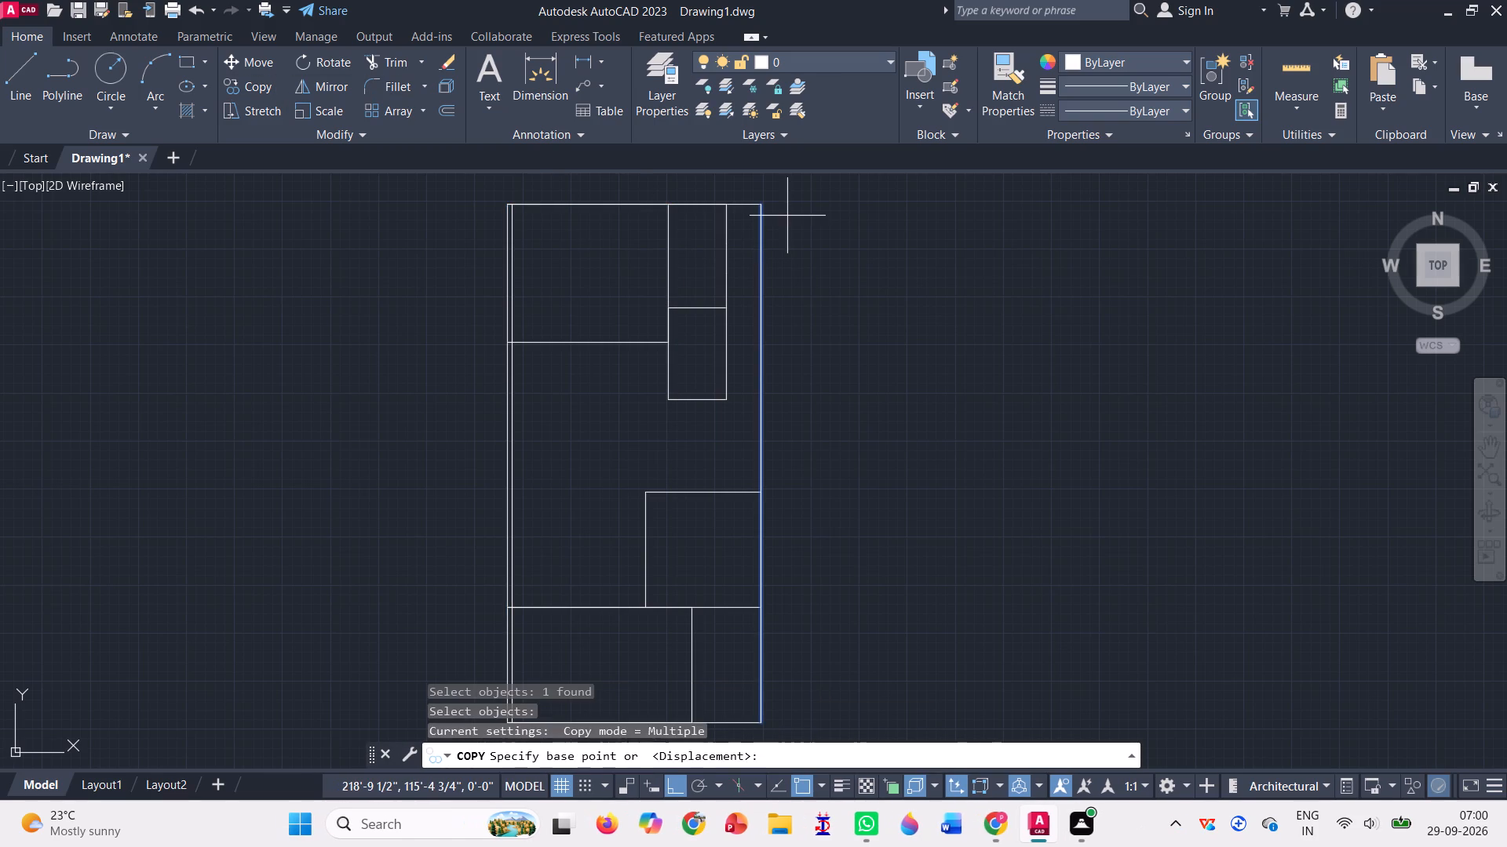
{"action": "left_click", "coordinate": [761, 205]}
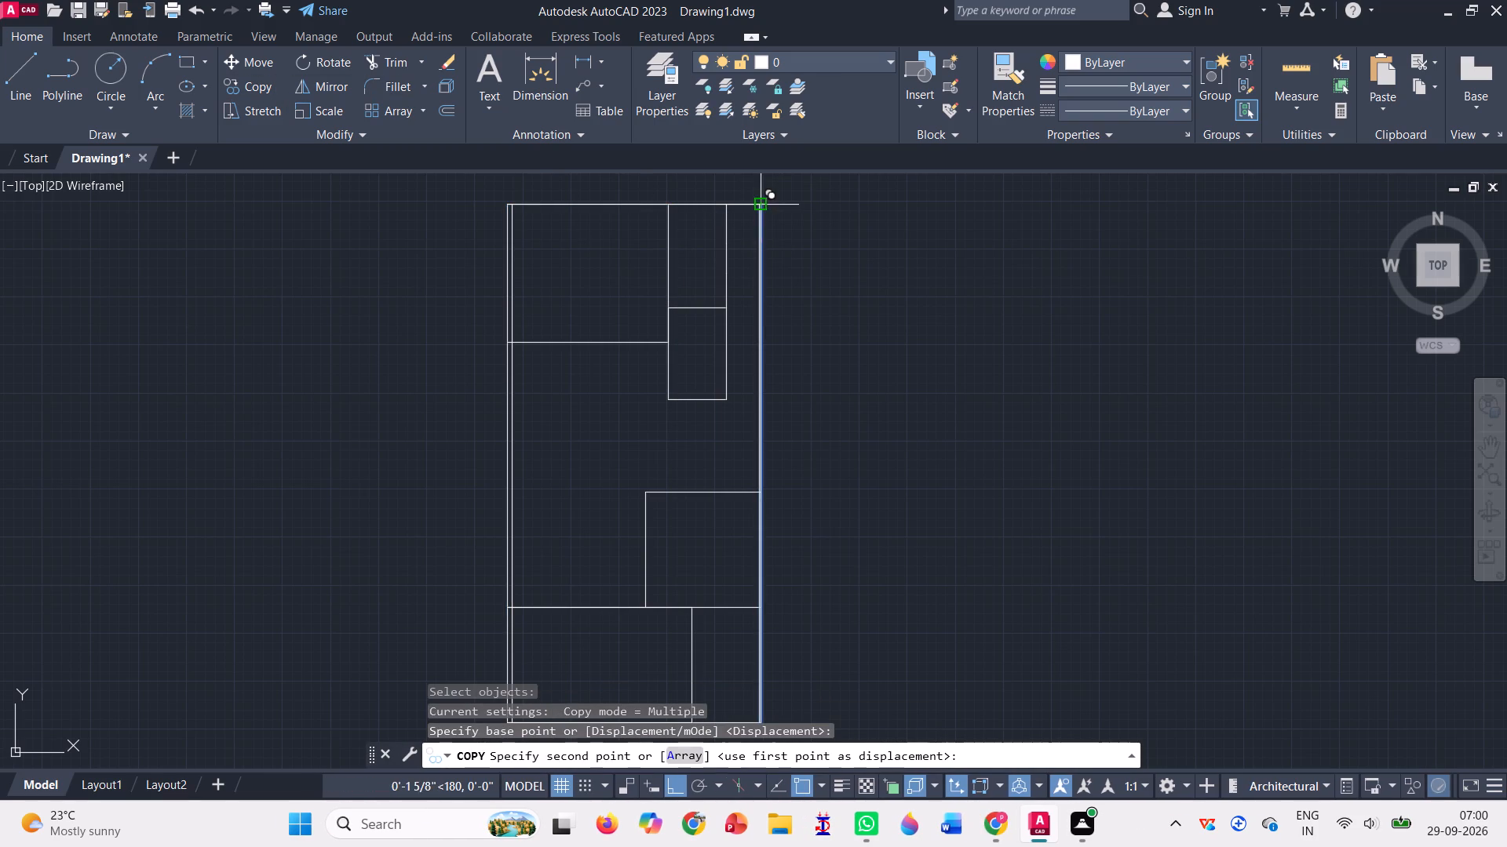
{"action": "type", "text": "0'5\""}
{"action": "key", "text": "Return"}
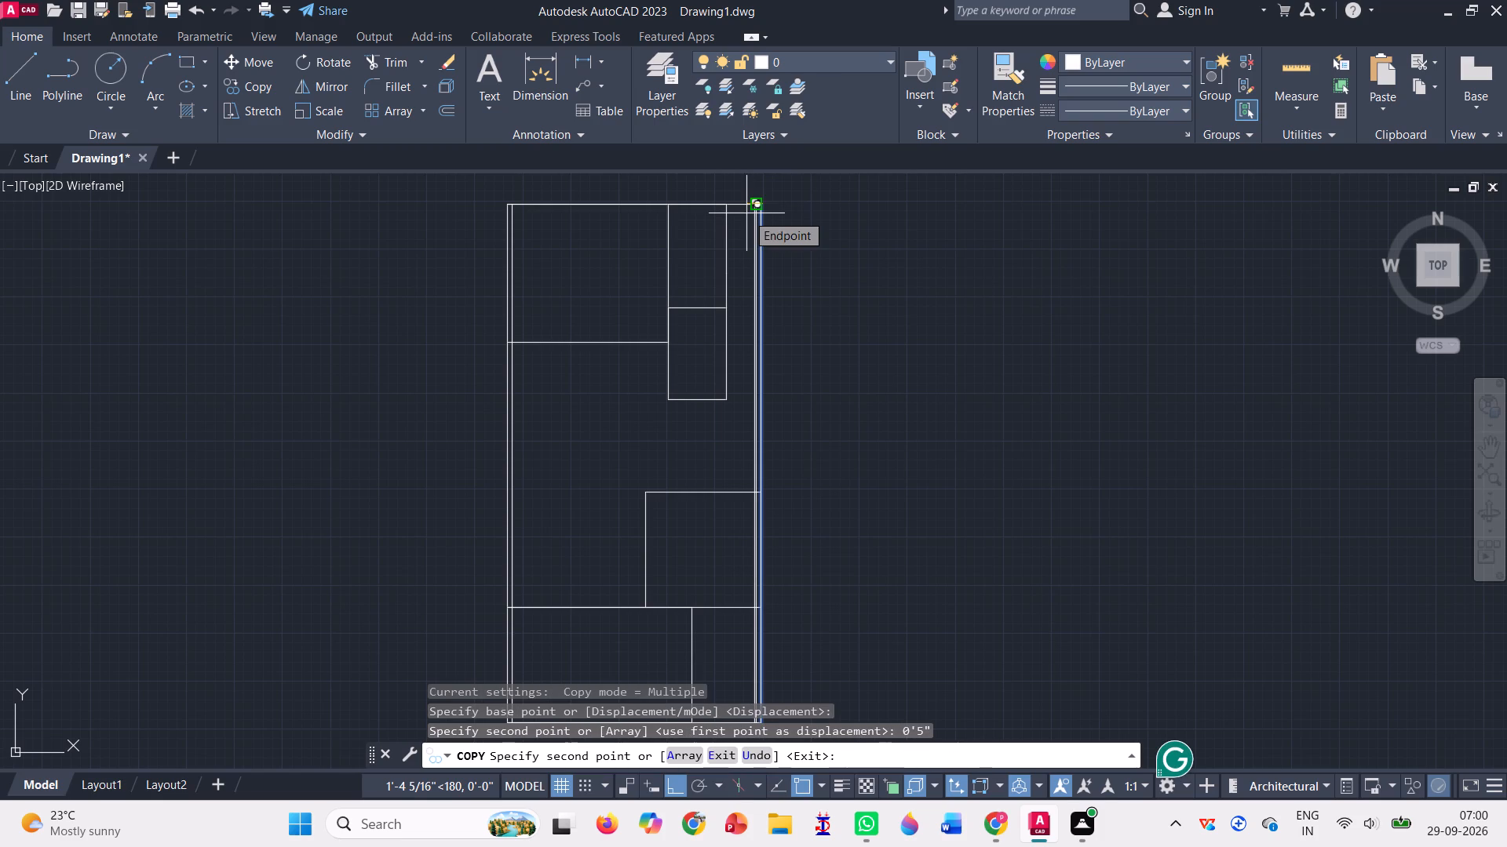
{"action": "key", "text": "Return"}
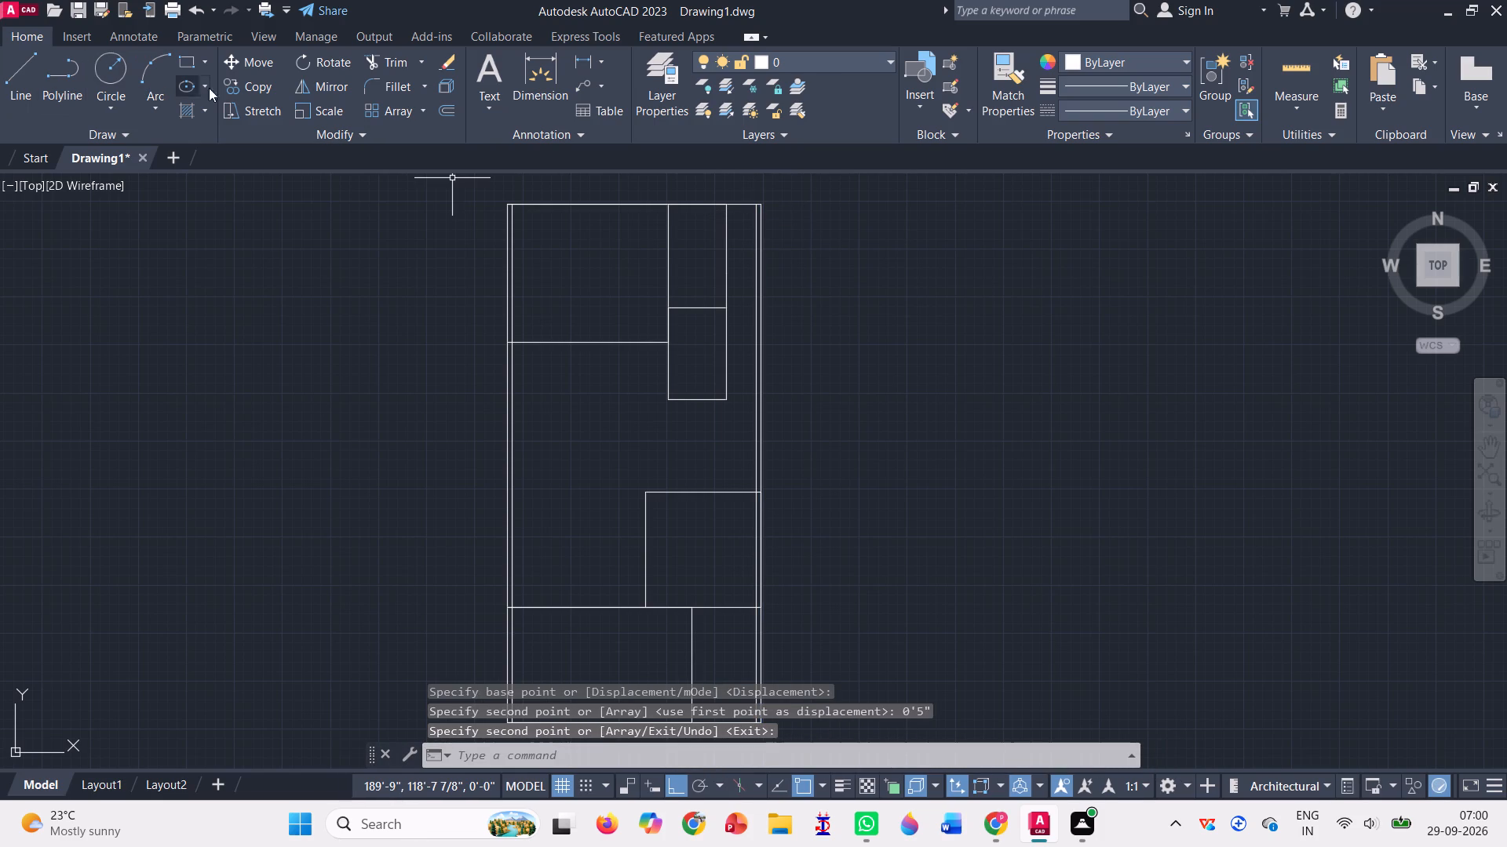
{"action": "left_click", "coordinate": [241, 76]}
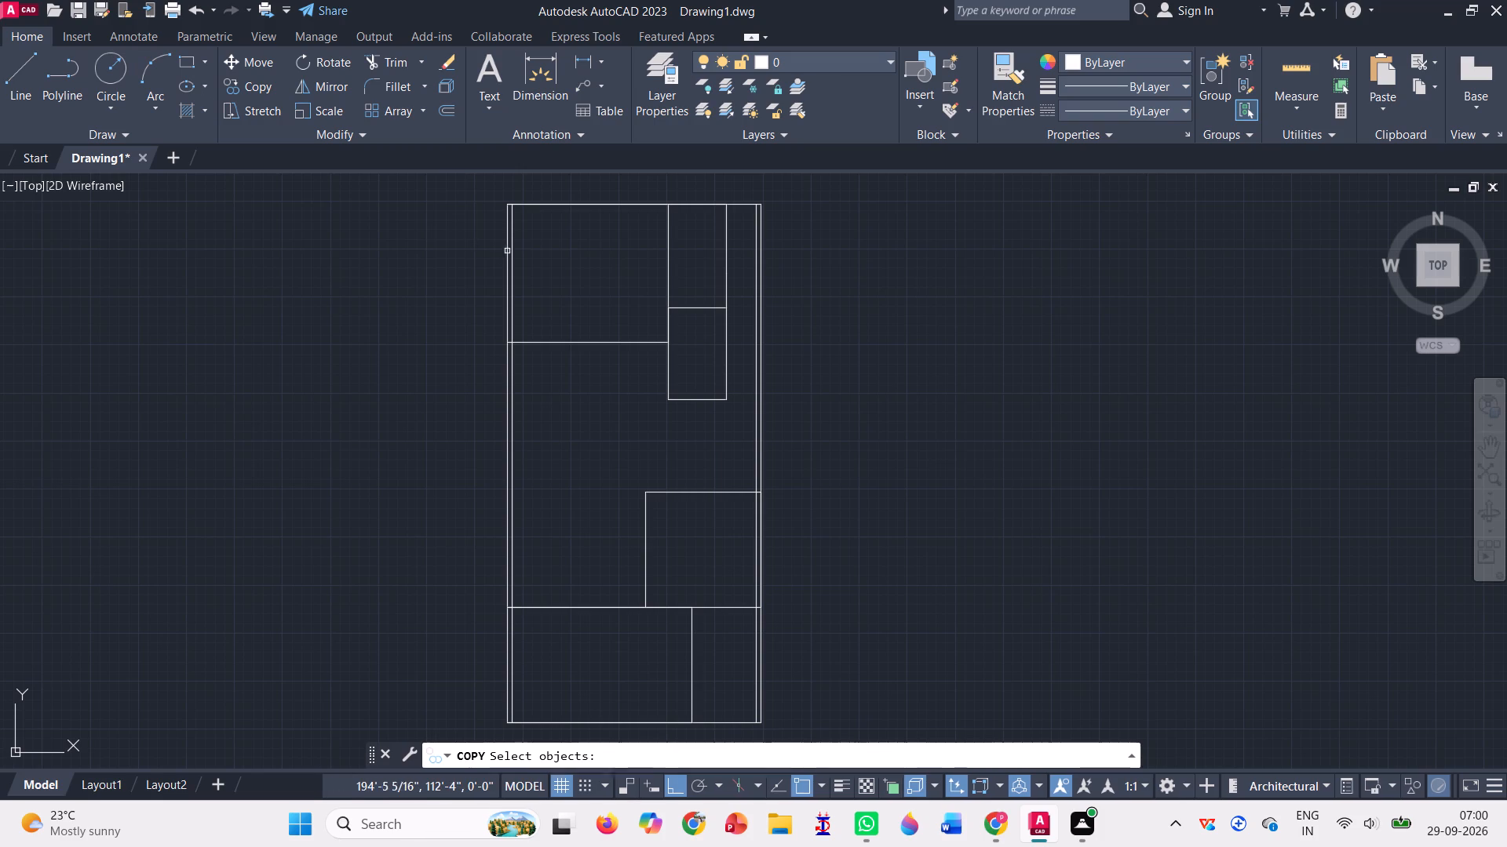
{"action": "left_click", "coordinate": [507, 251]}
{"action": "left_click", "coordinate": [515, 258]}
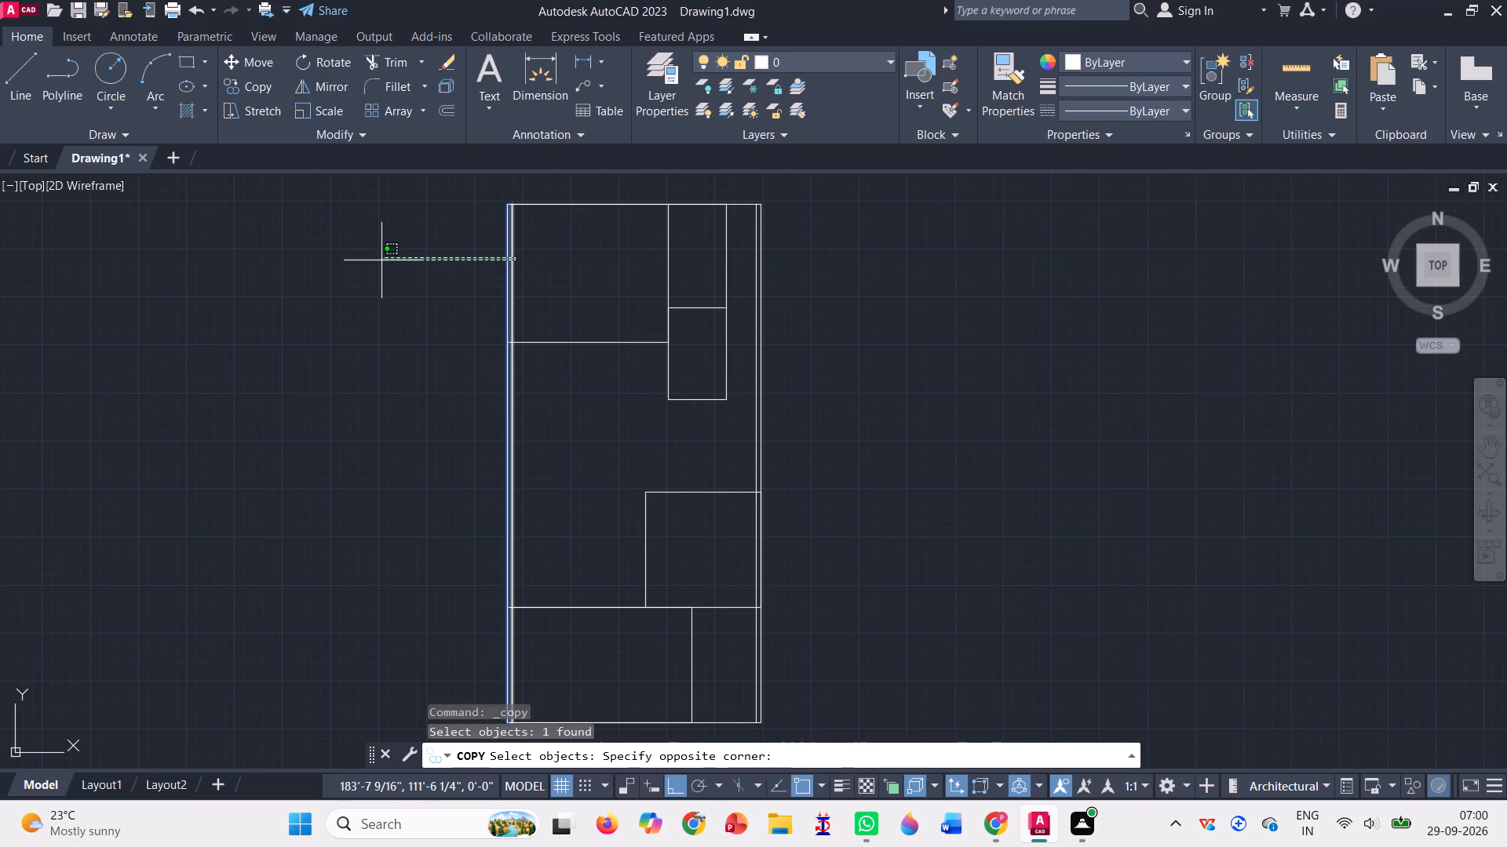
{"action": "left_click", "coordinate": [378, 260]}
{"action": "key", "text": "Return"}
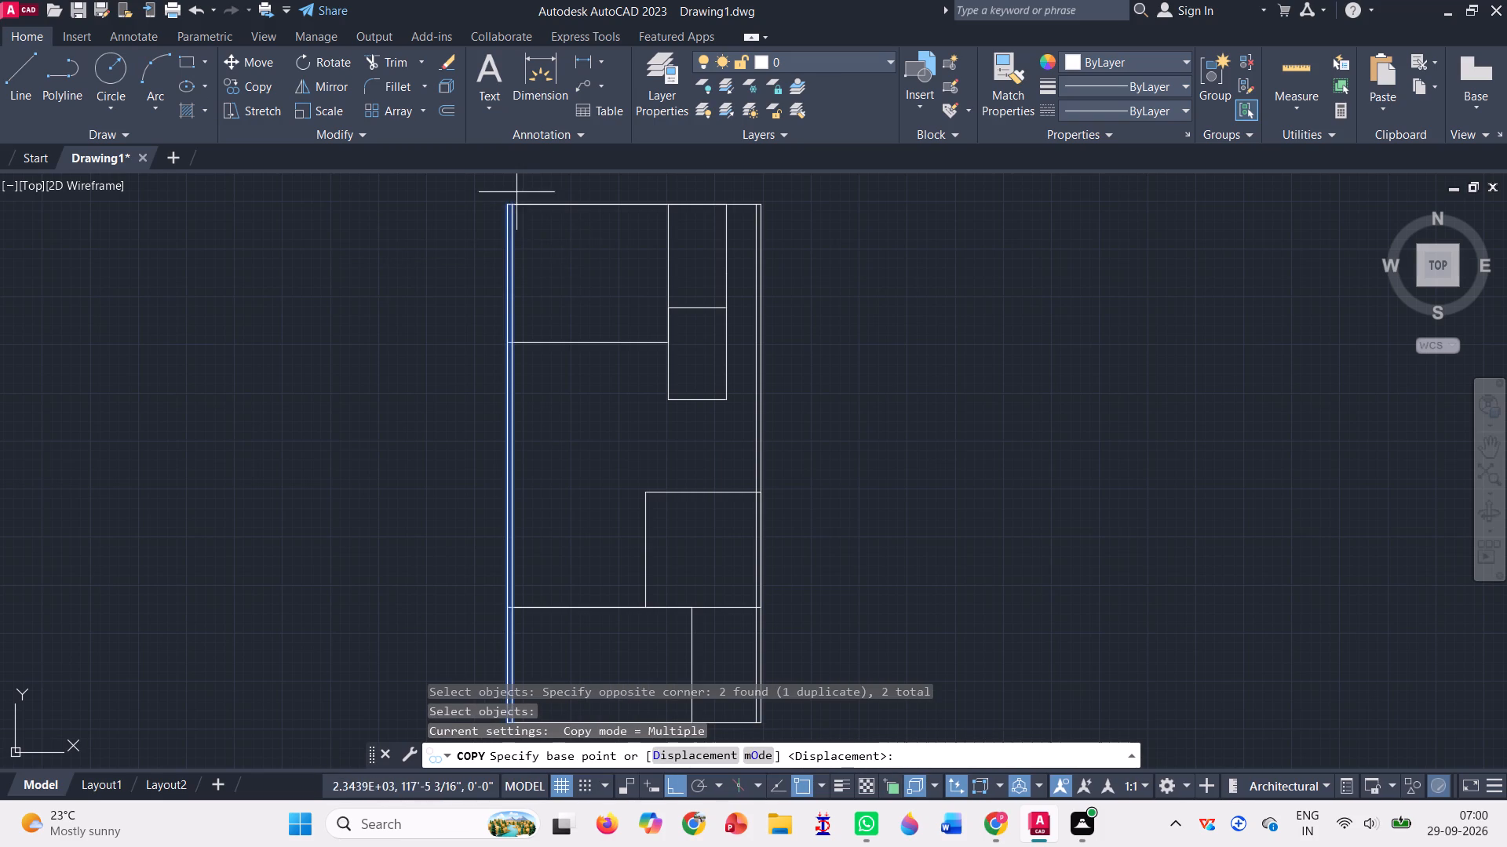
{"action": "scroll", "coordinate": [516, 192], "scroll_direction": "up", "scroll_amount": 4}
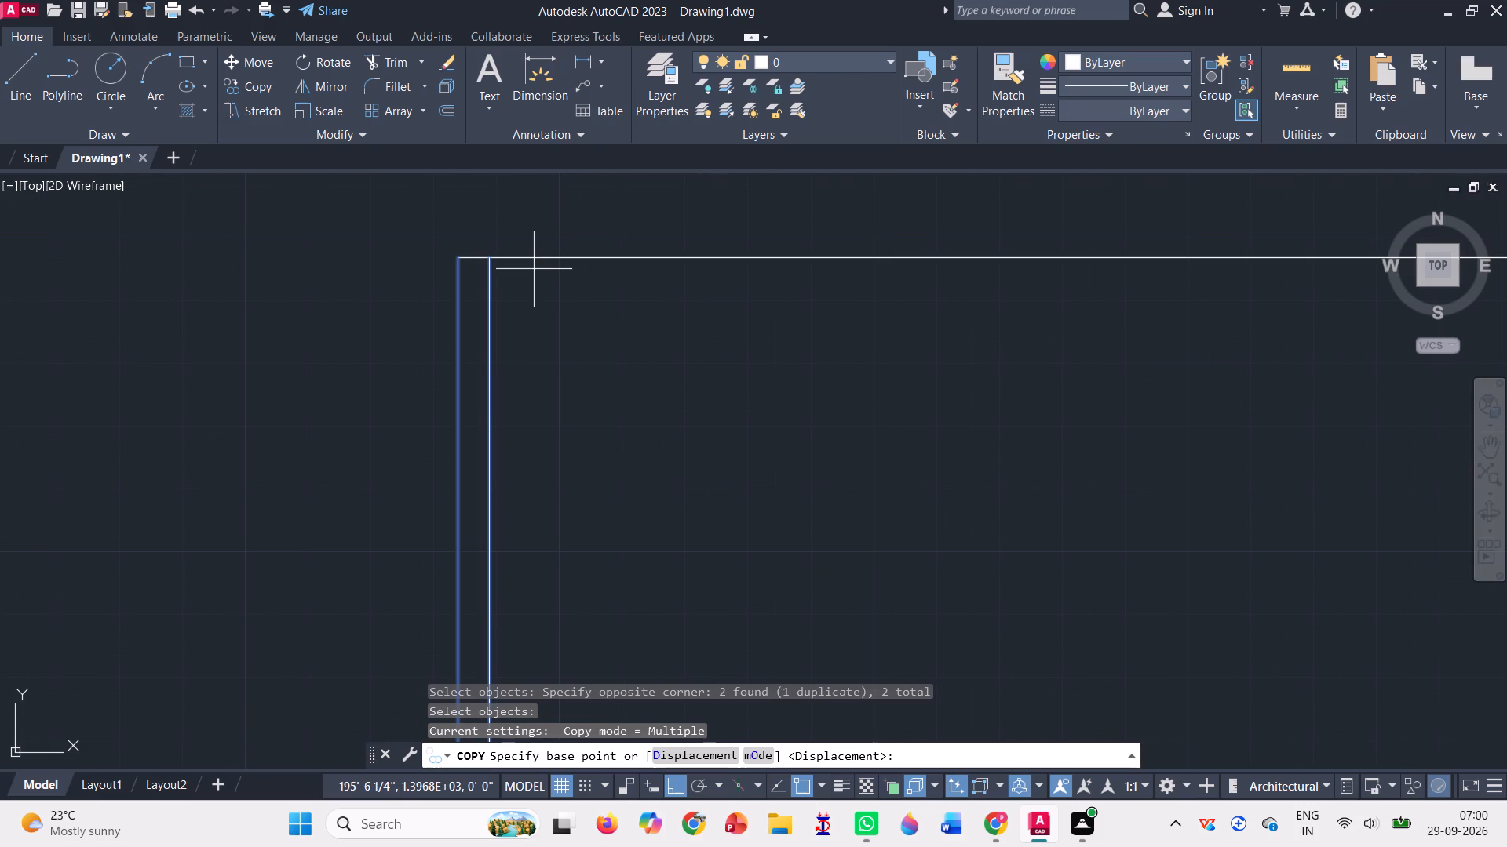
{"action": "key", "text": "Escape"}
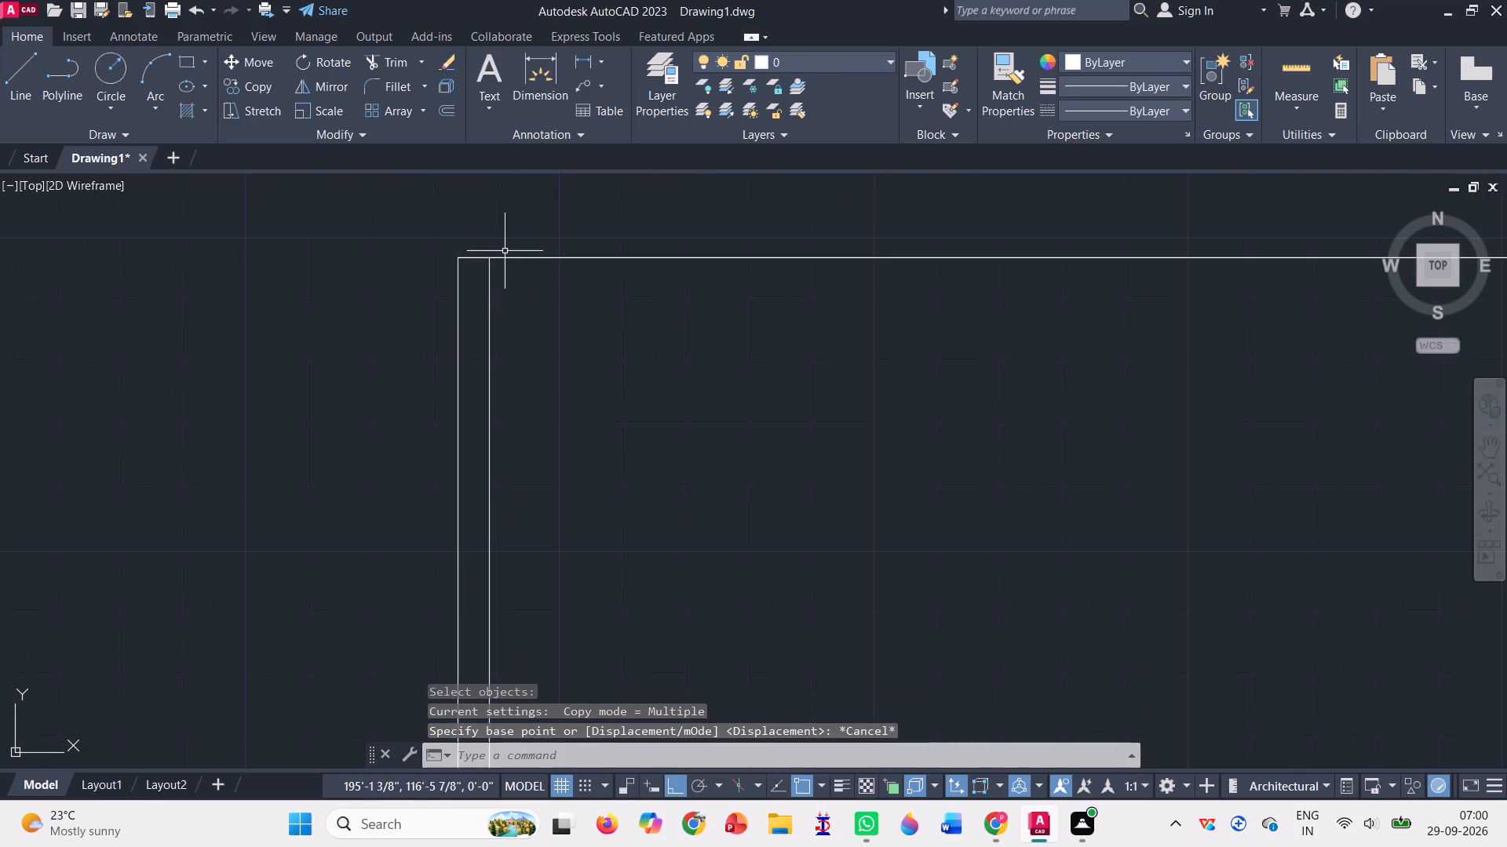
Draw a short line joining the top ends of the left wall's two parallel lines.
{"action": "left_click", "coordinate": [20, 75]}
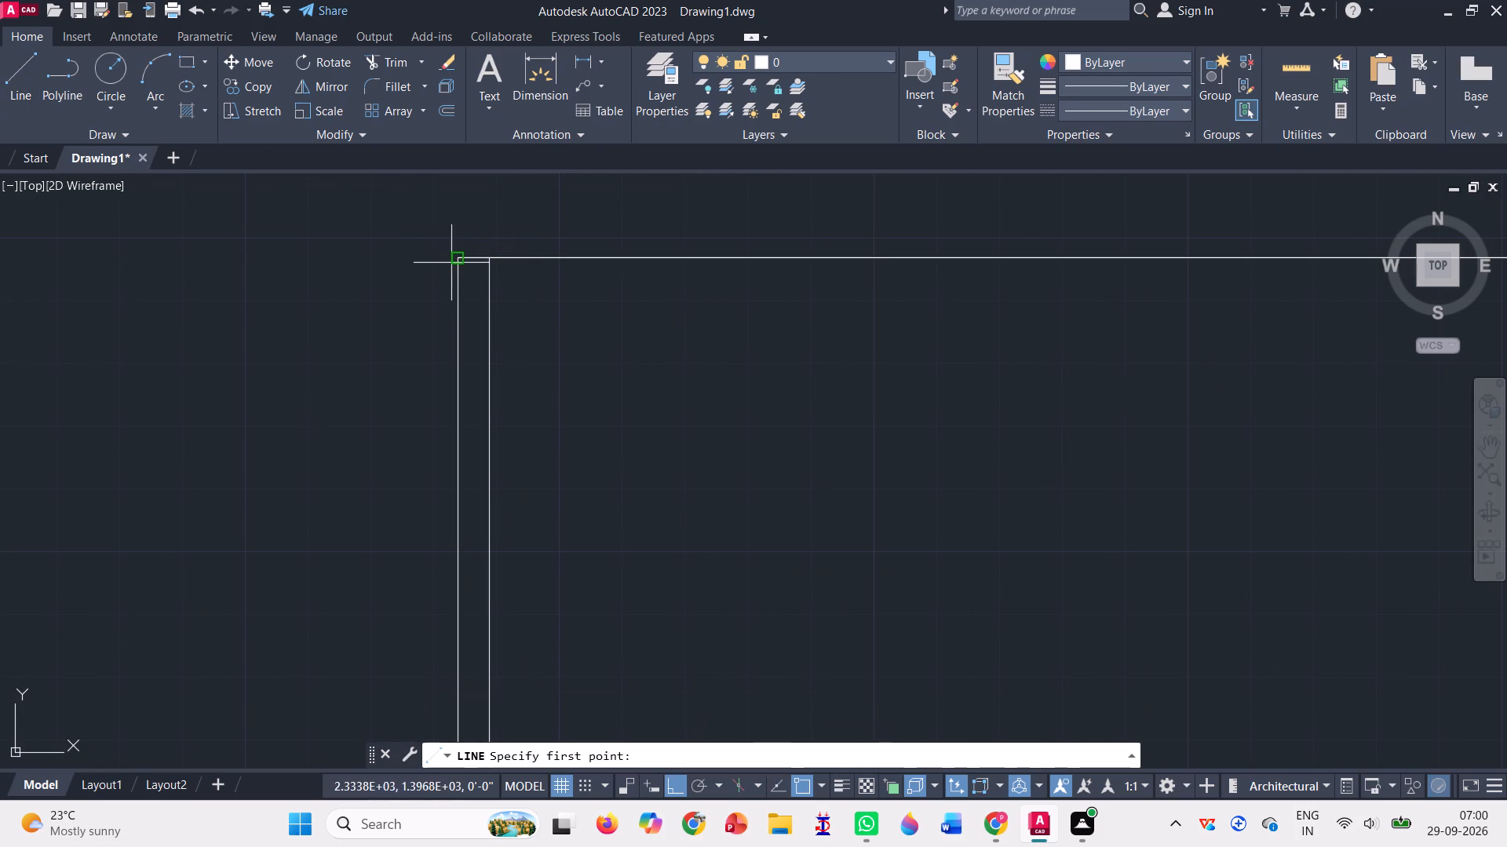
{"action": "scroll", "coordinate": [451, 263], "scroll_direction": "up", "scroll_amount": 1}
{"action": "left_click", "coordinate": [460, 254]}
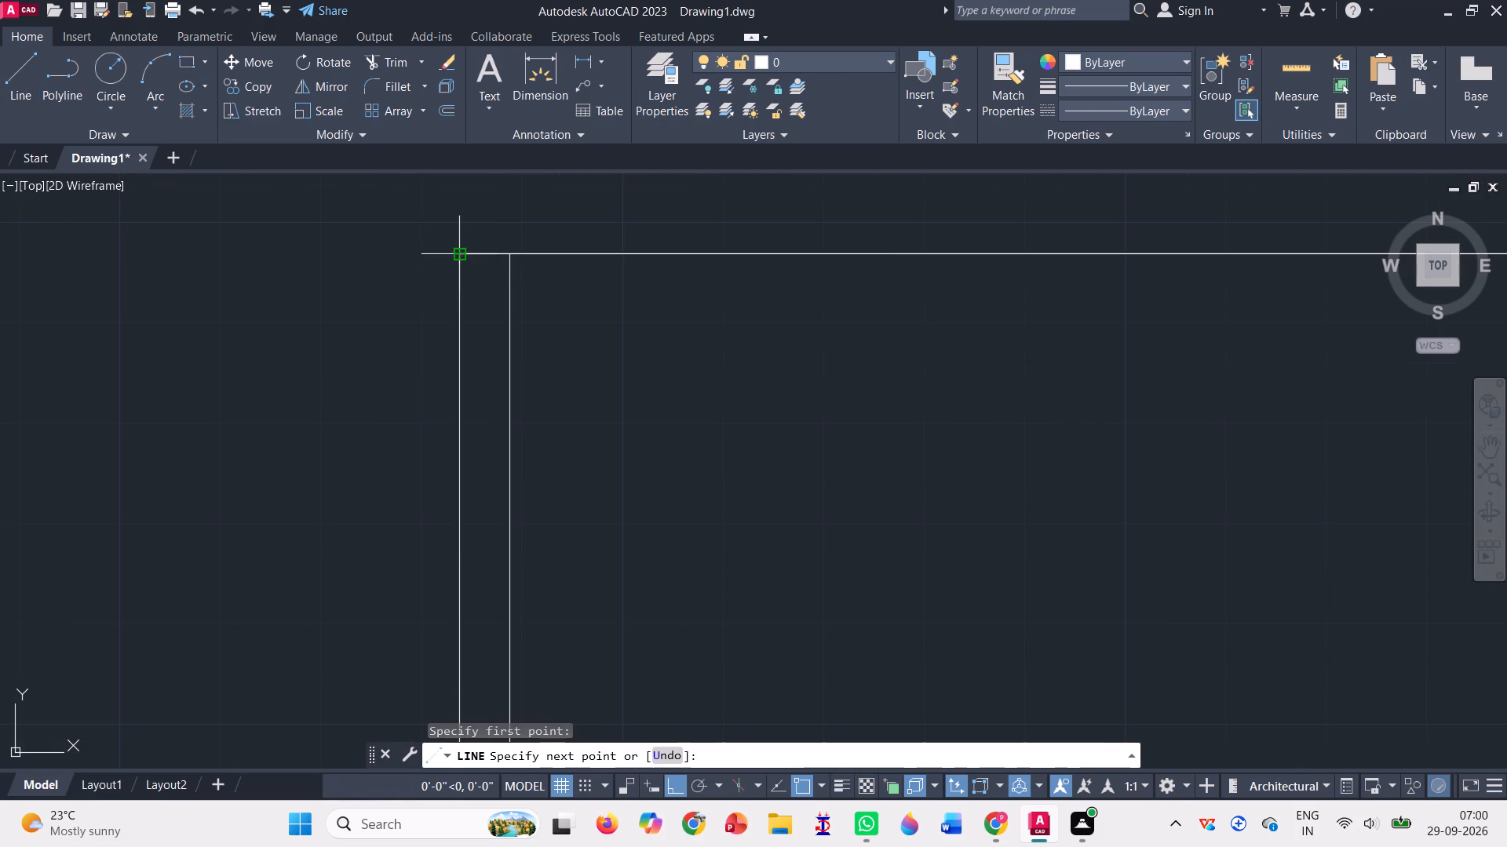
{"action": "left_click", "coordinate": [508, 251]}
{"action": "key", "text": "Escape"}
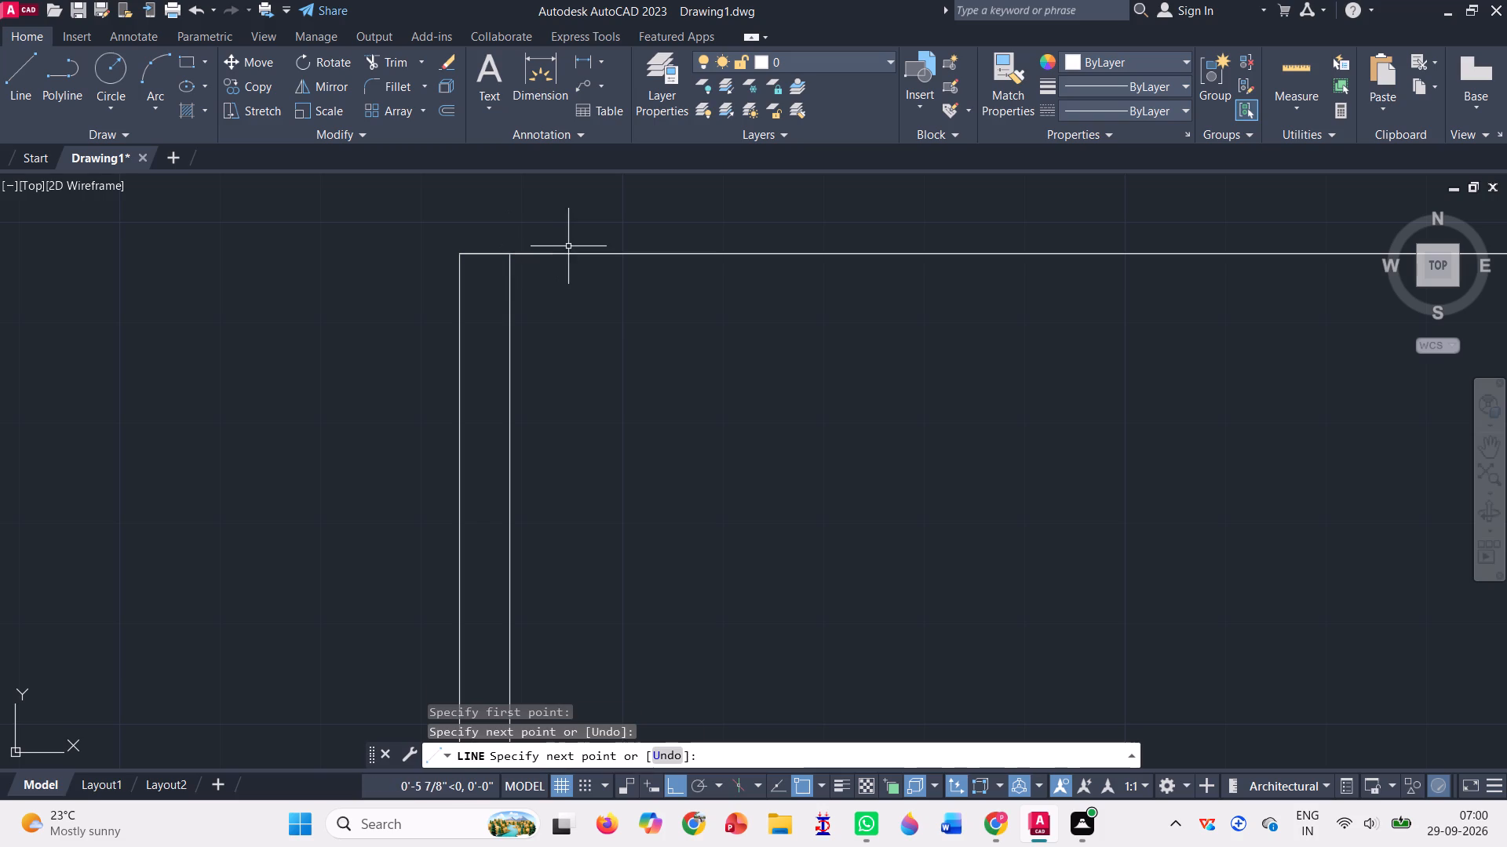
Copy the left wall's two lines and short top line from the top line's midpoint onto the top end of the upper-left room's right partition.
{"action": "left_click", "coordinate": [254, 88]}
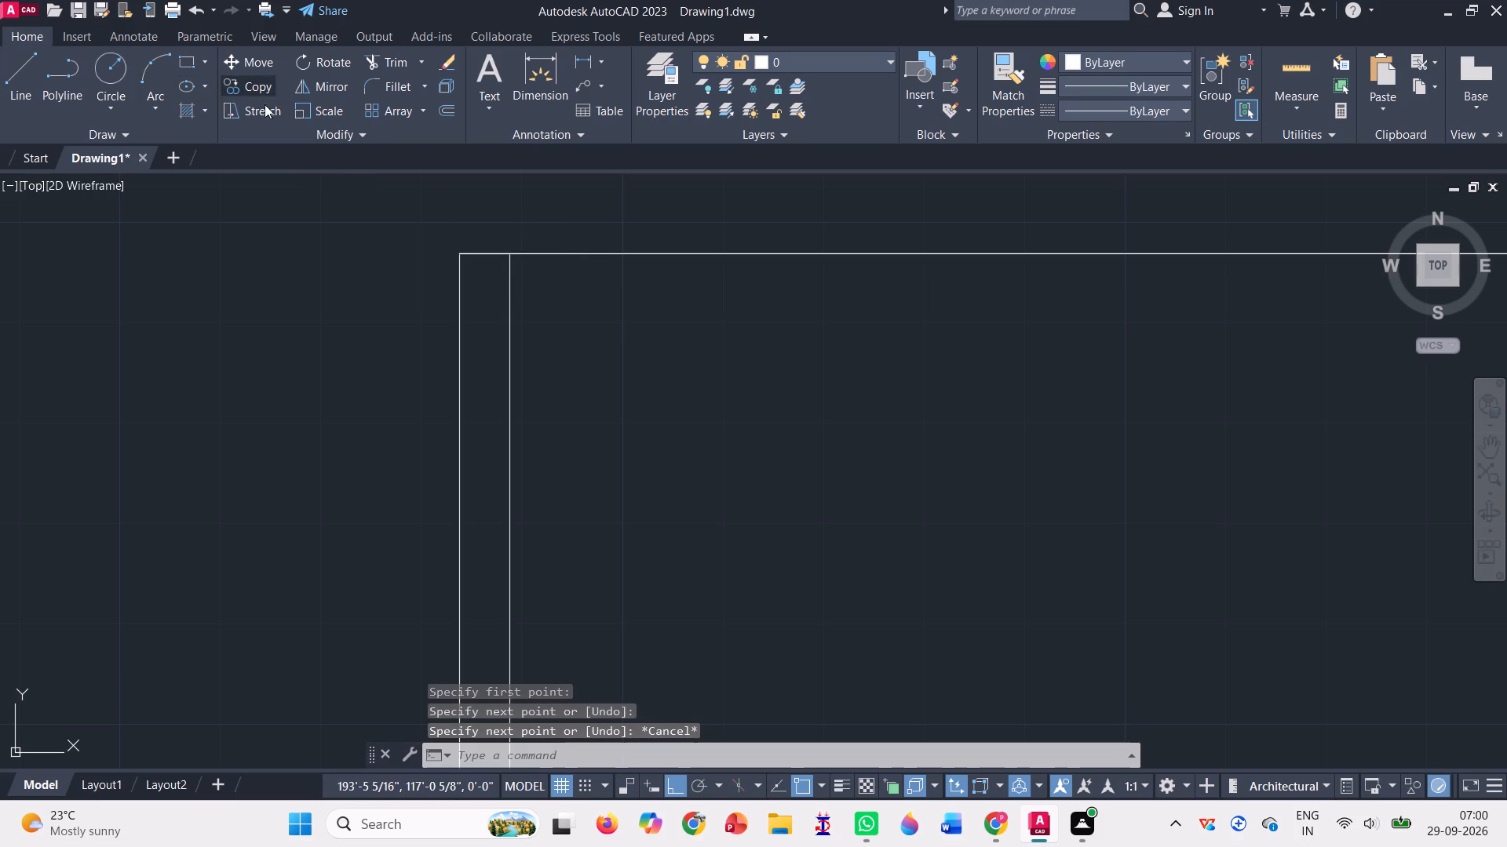
{"action": "left_click", "coordinate": [455, 313]}
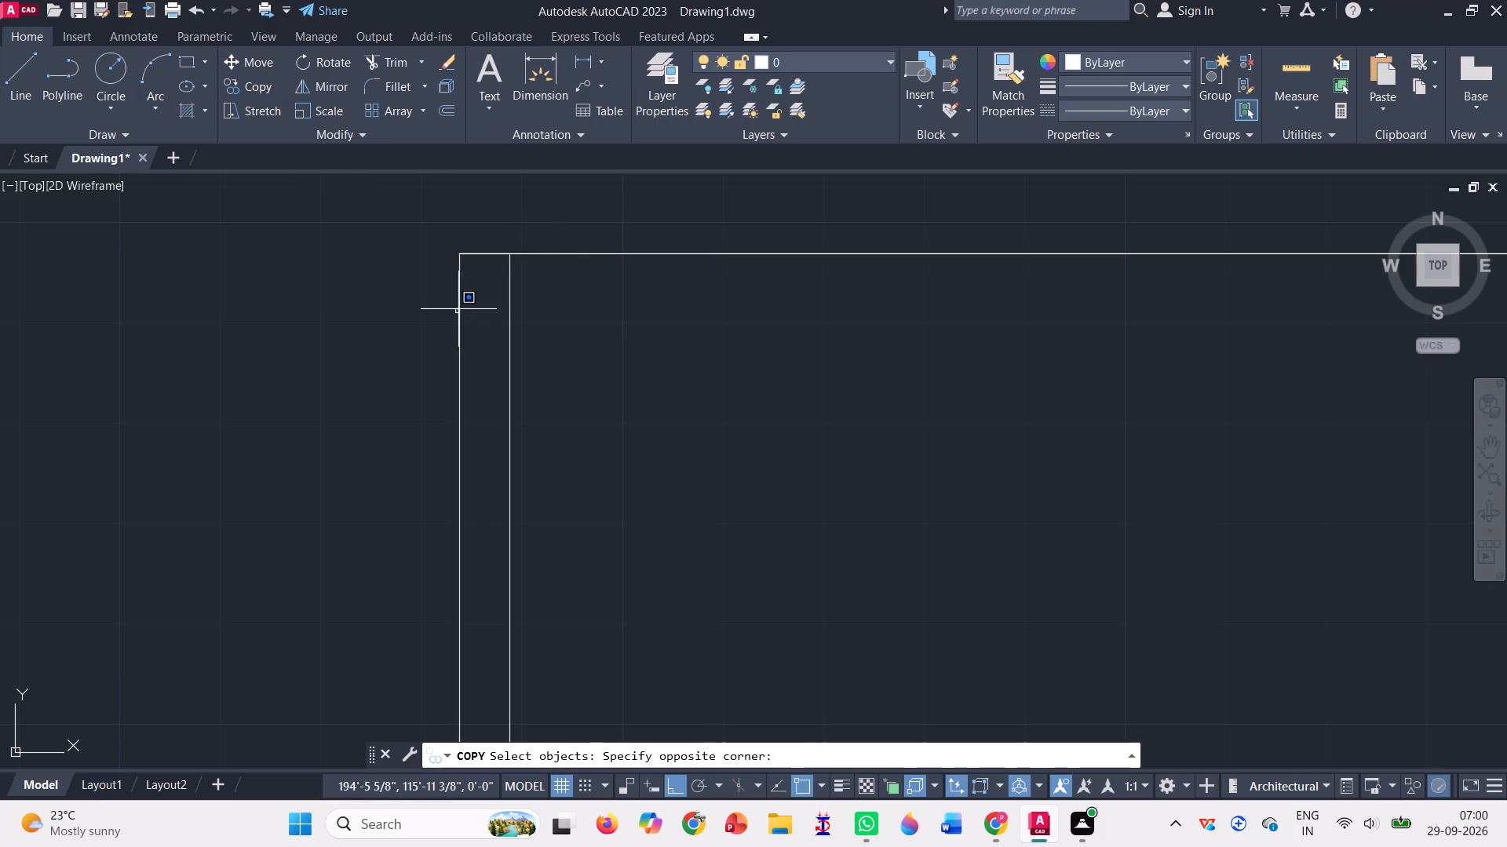
{"action": "left_click", "coordinate": [469, 315]}
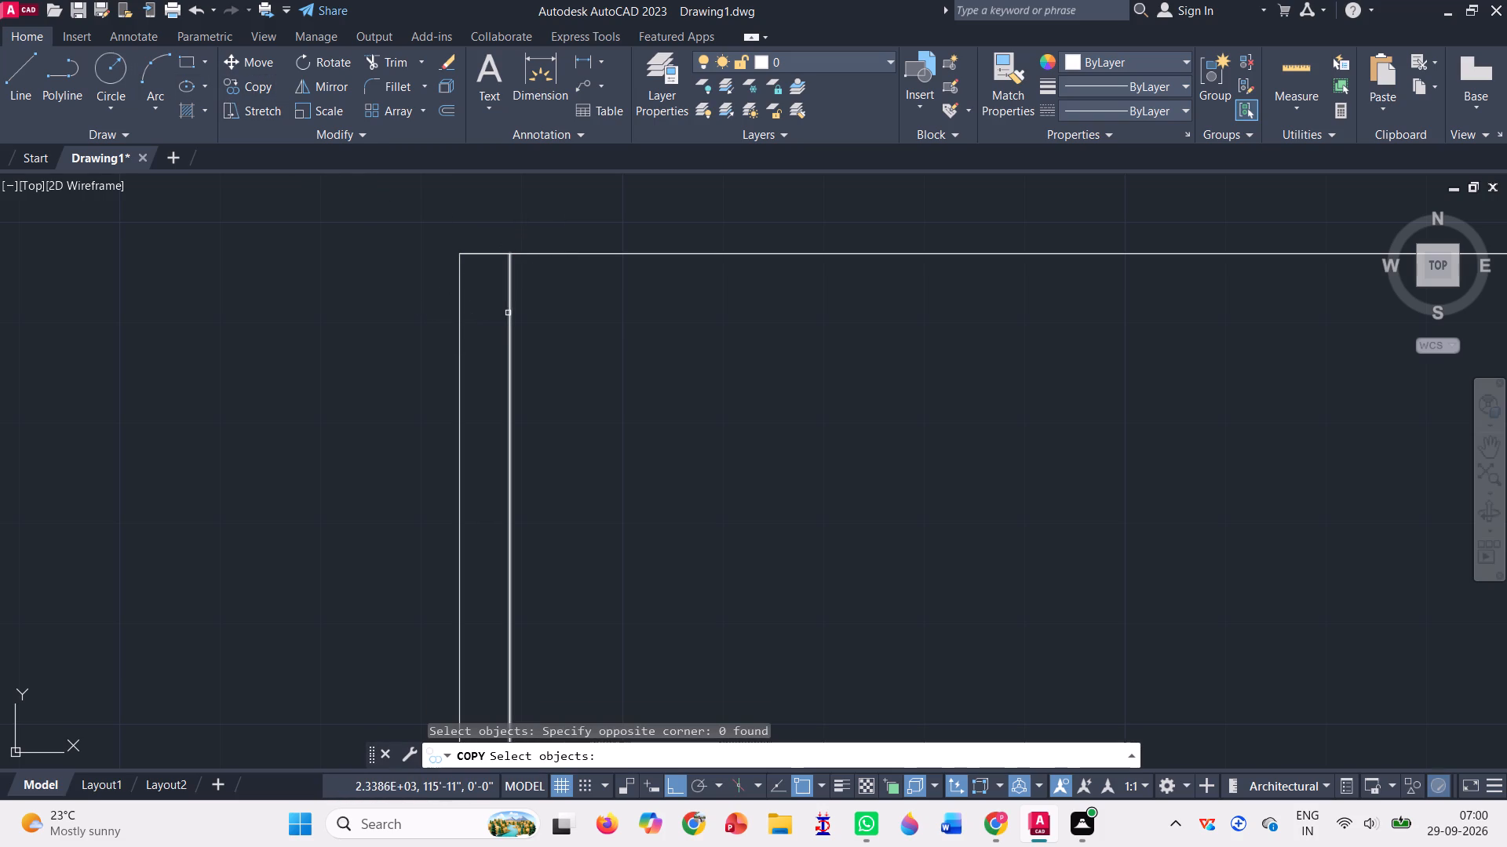
{"action": "left_click", "coordinate": [508, 313]}
{"action": "left_click", "coordinate": [462, 315]}
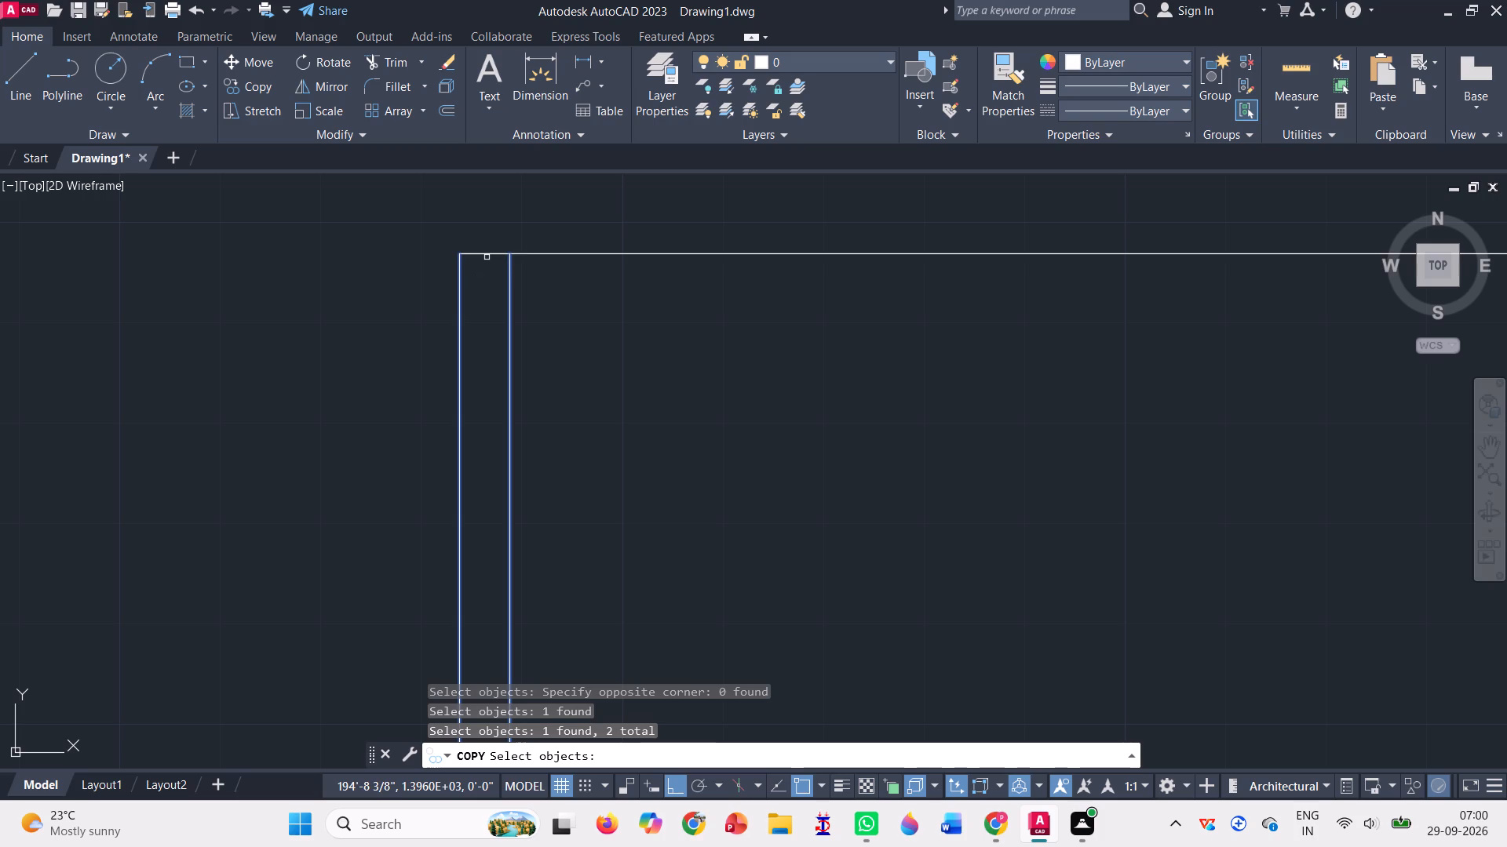
{"action": "left_click", "coordinate": [487, 257]}
{"action": "left_click", "coordinate": [488, 248]}
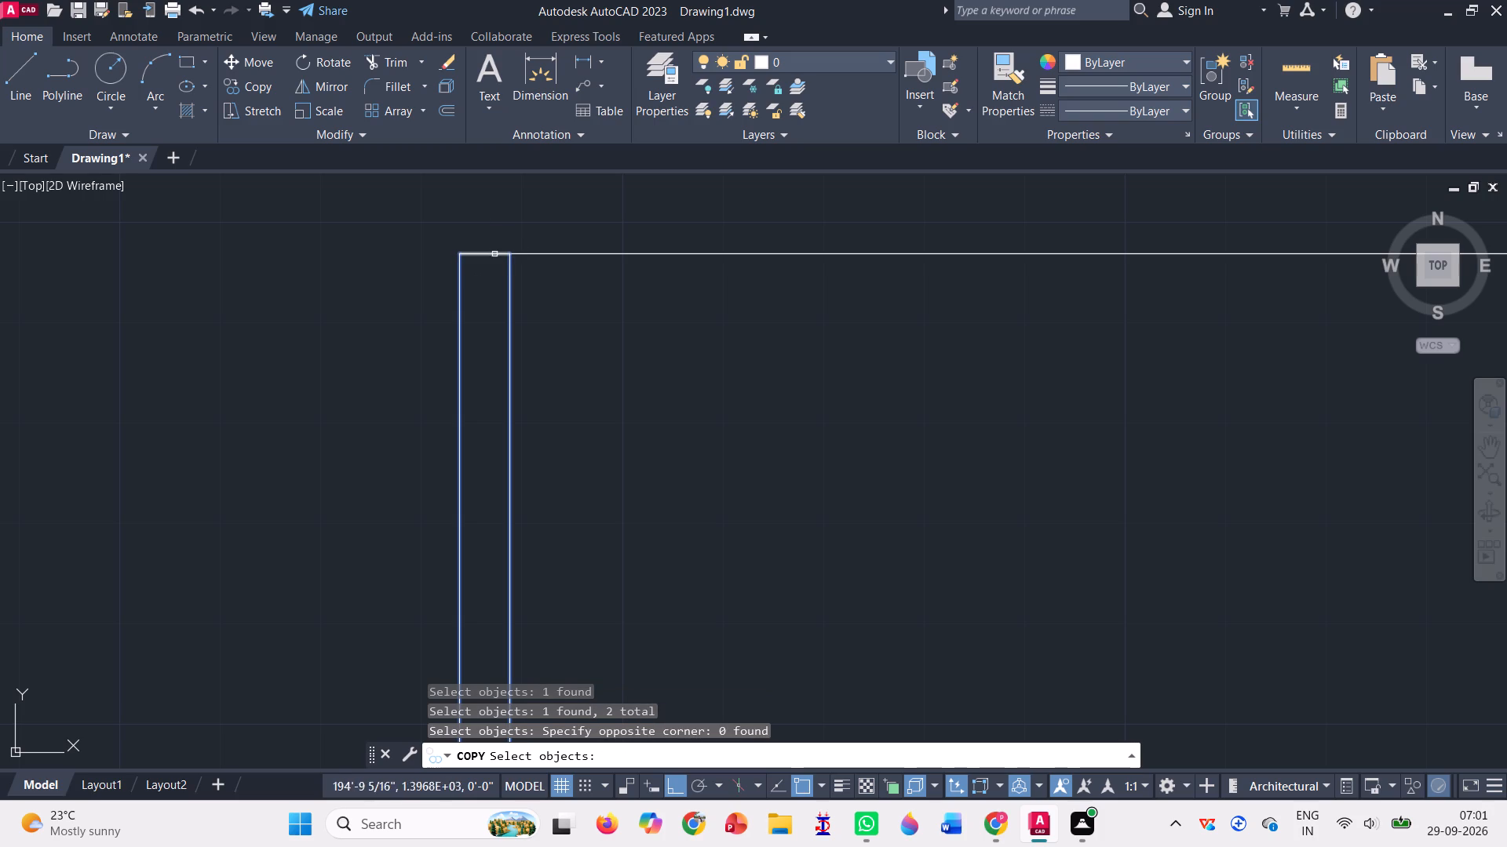
{"action": "left_click", "coordinate": [494, 253]}
{"action": "key", "text": "Return"}
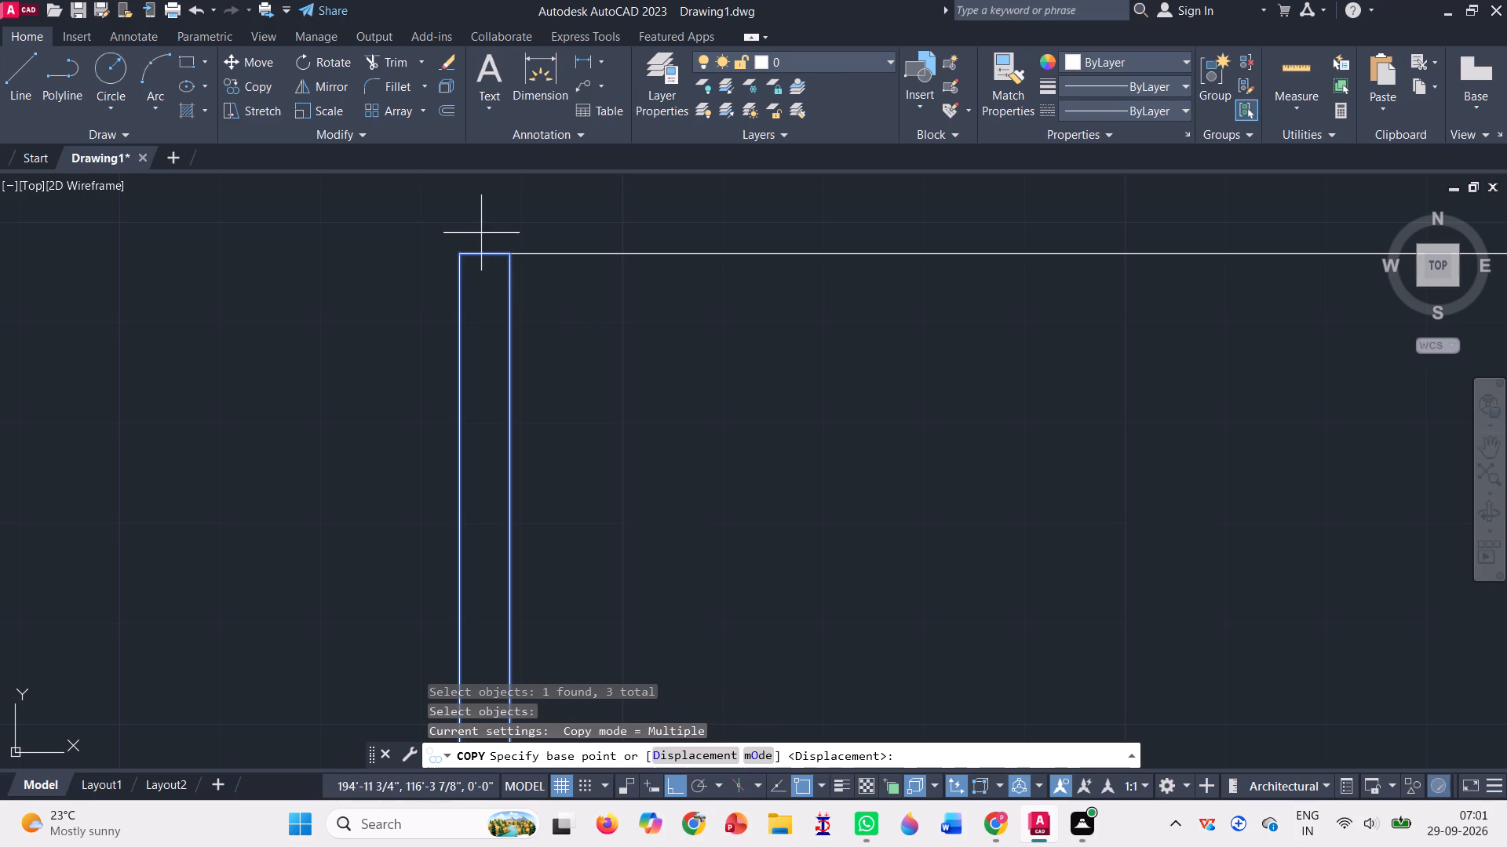
{"action": "left_click", "coordinate": [484, 256]}
{"action": "scroll", "coordinate": [483, 256], "scroll_direction": "down", "scroll_amount": 5}
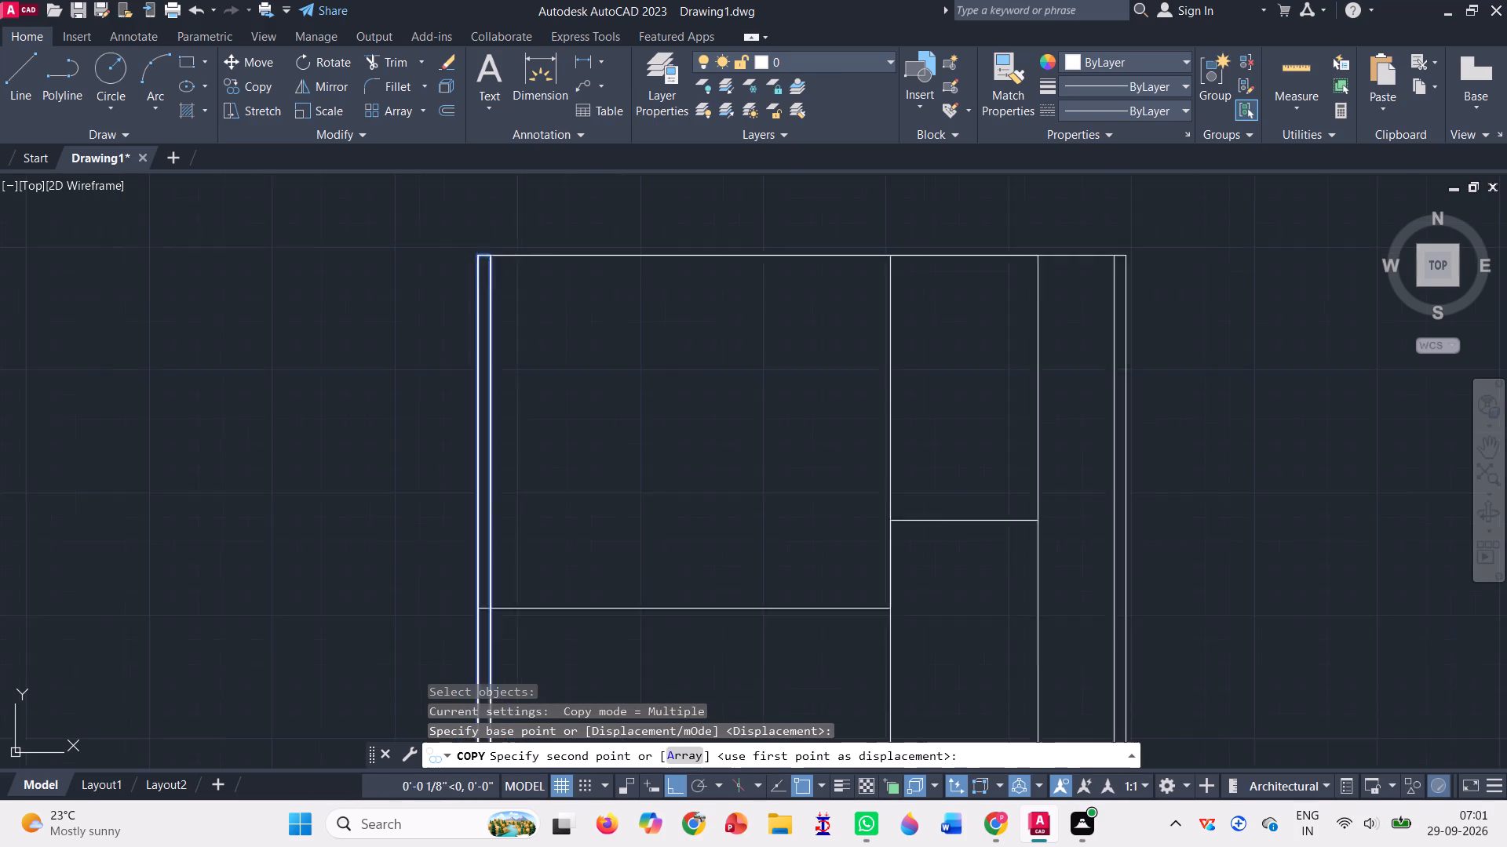
{"action": "scroll", "coordinate": [477, 256], "scroll_direction": "down", "scroll_amount": 1}
{"action": "scroll", "coordinate": [638, 264], "scroll_direction": "up", "scroll_amount": 2}
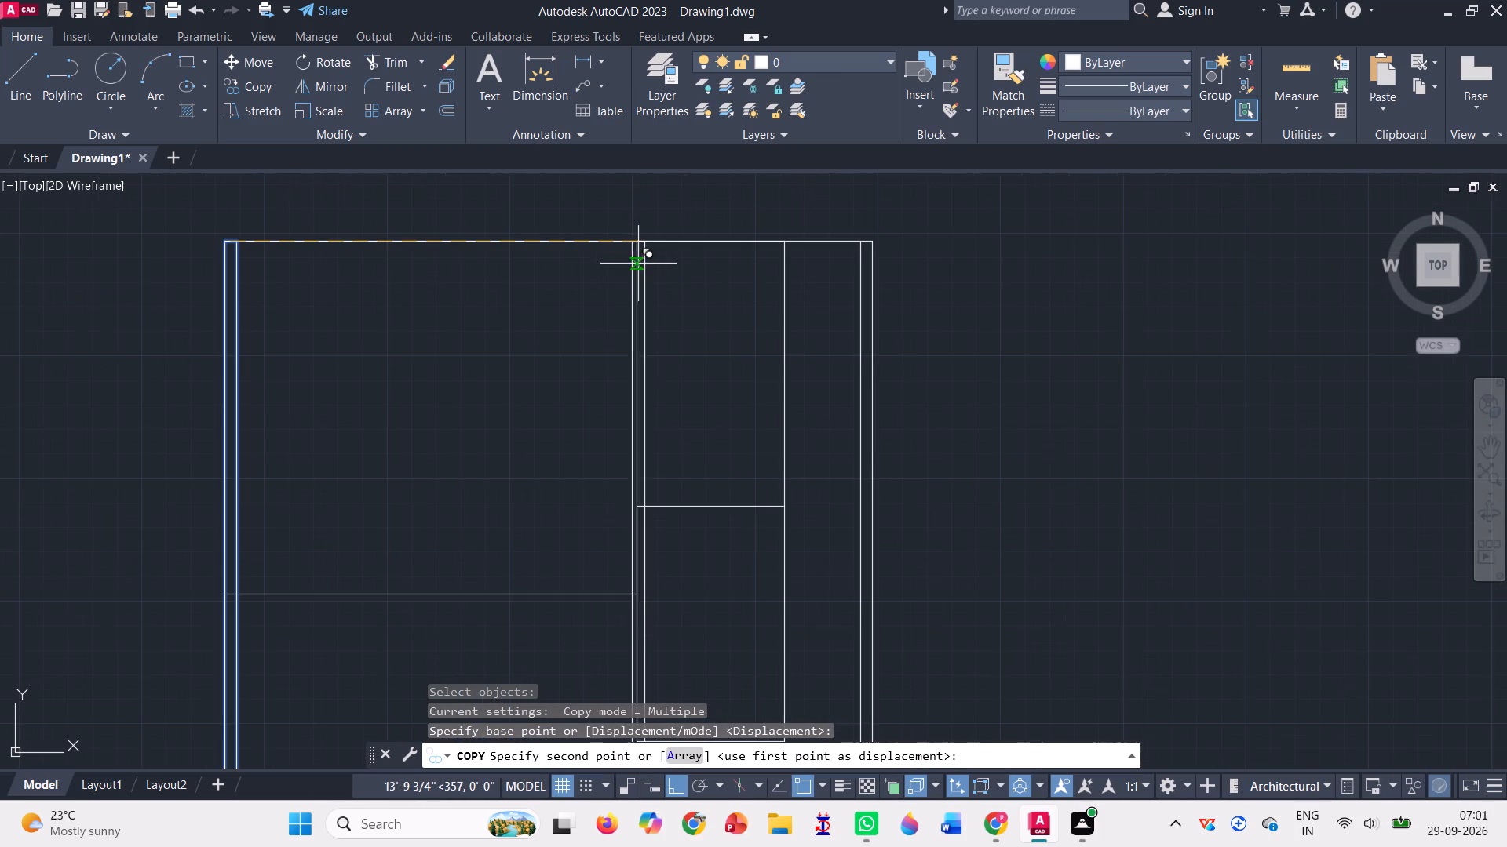
{"action": "scroll", "coordinate": [635, 245], "scroll_direction": "up", "scroll_amount": 4}
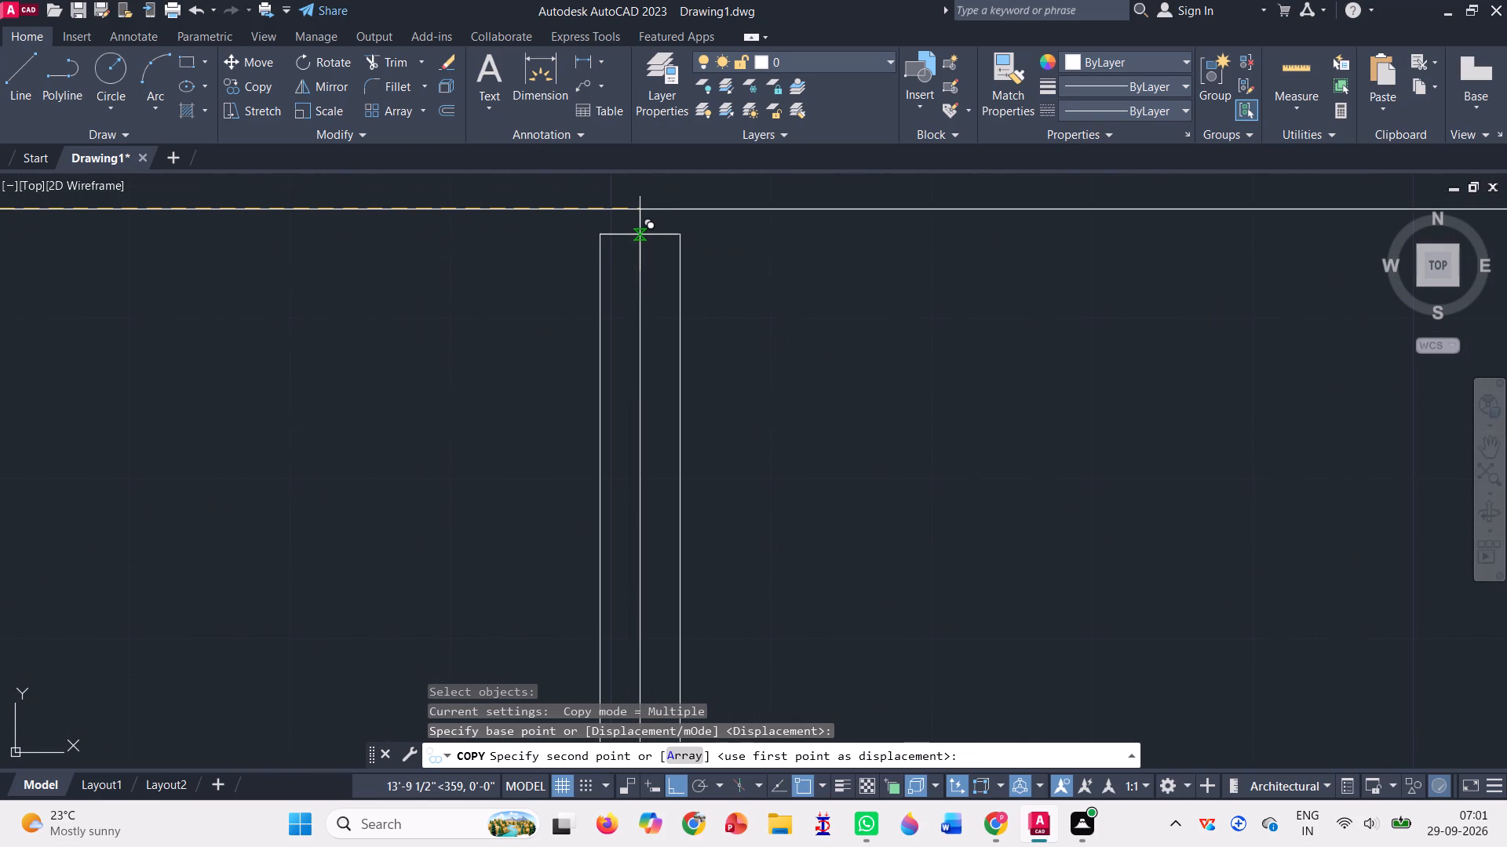
{"action": "left_click", "coordinate": [640, 211]}
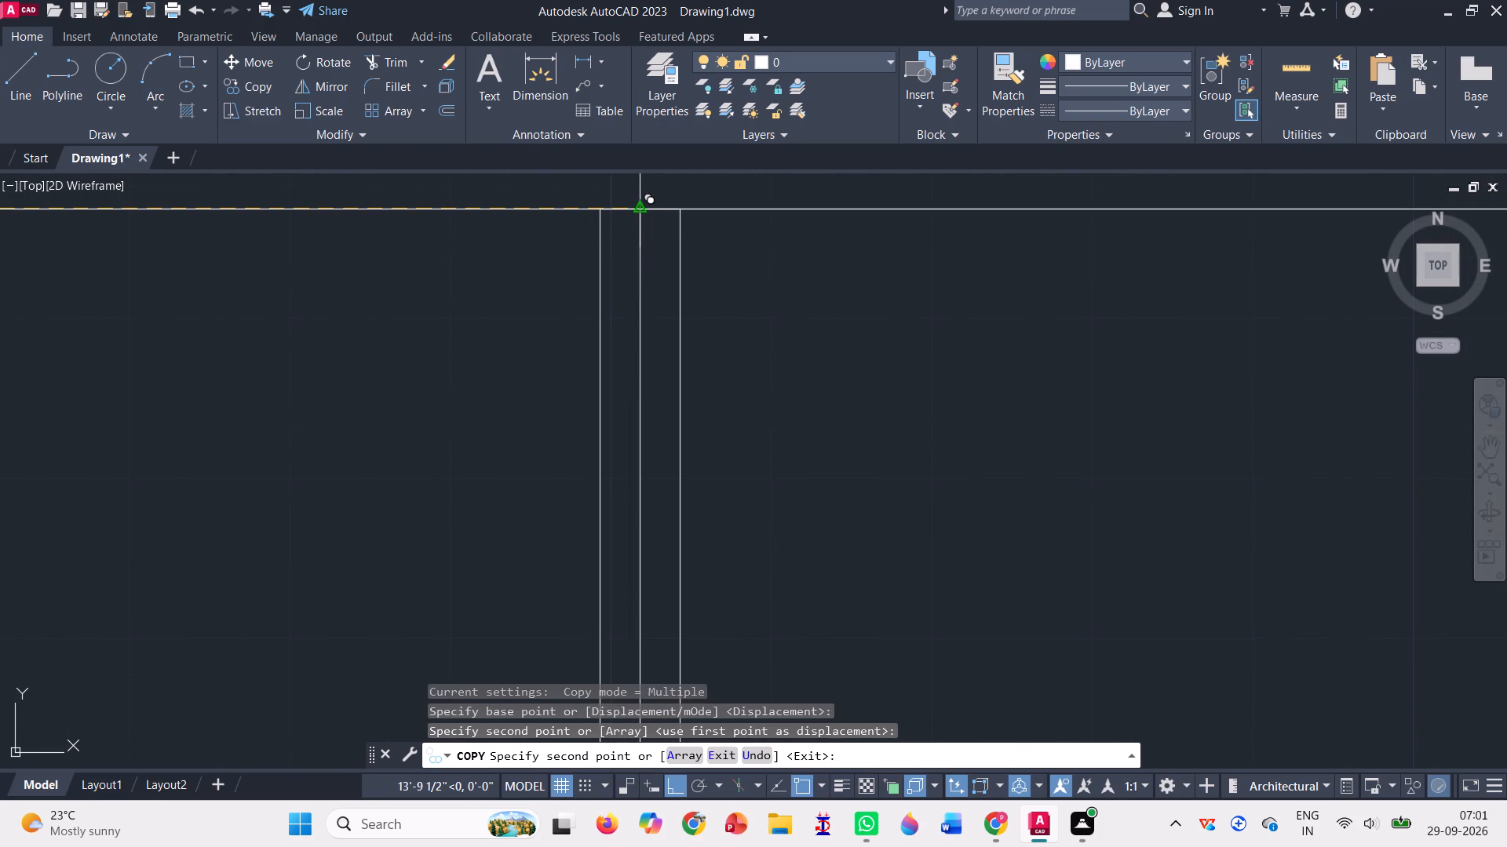
Place another copy of the wall lines centred on the top end of the narrow upper rooms' right partition.
{"action": "scroll", "coordinate": [640, 211], "scroll_direction": "down", "scroll_amount": 5}
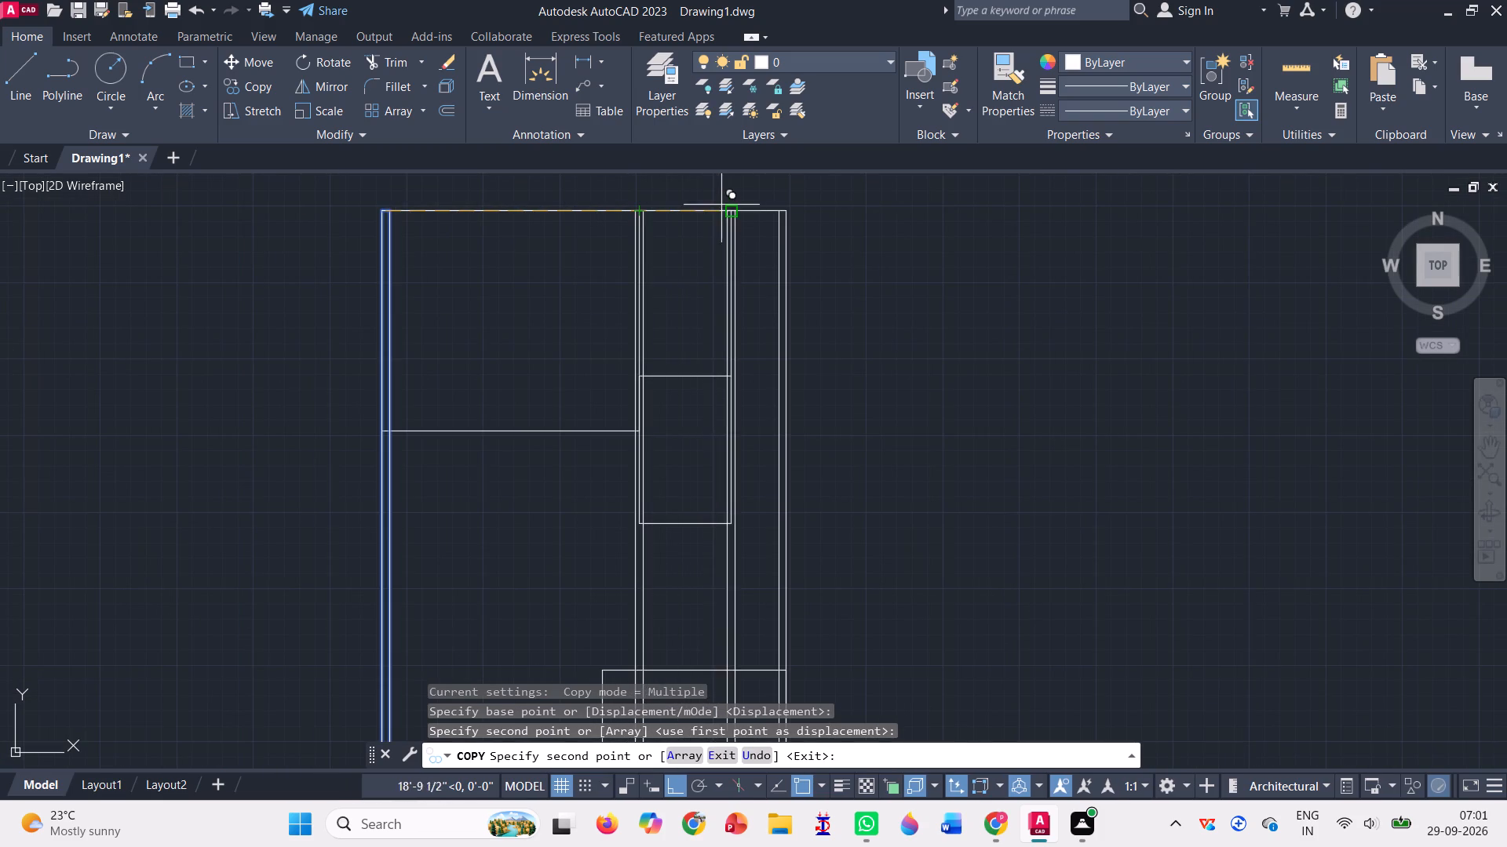
{"action": "scroll", "coordinate": [724, 204], "scroll_direction": "up", "scroll_amount": 5}
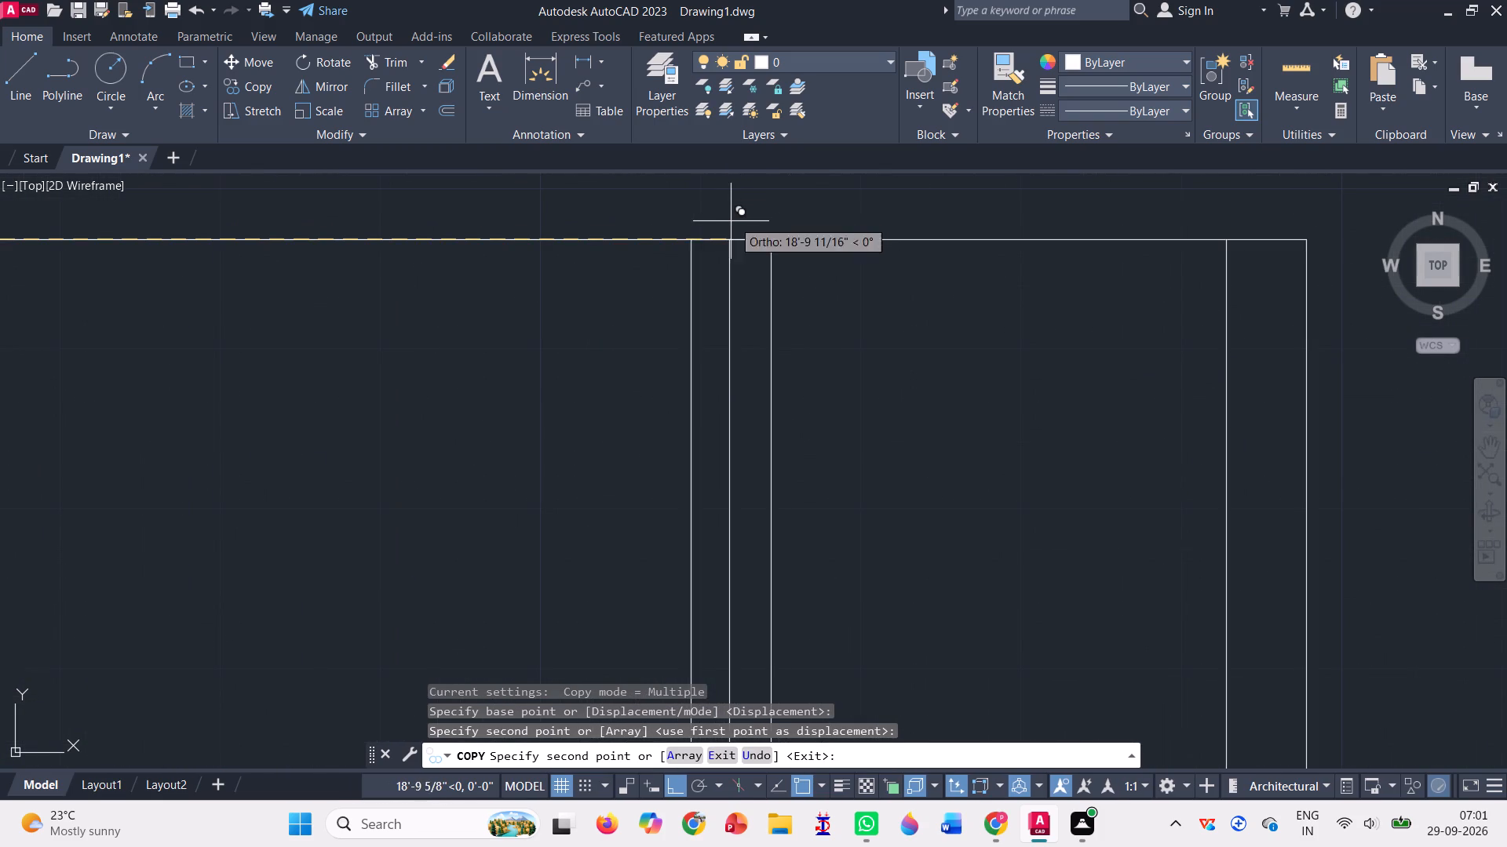
{"action": "left_click", "coordinate": [728, 241]}
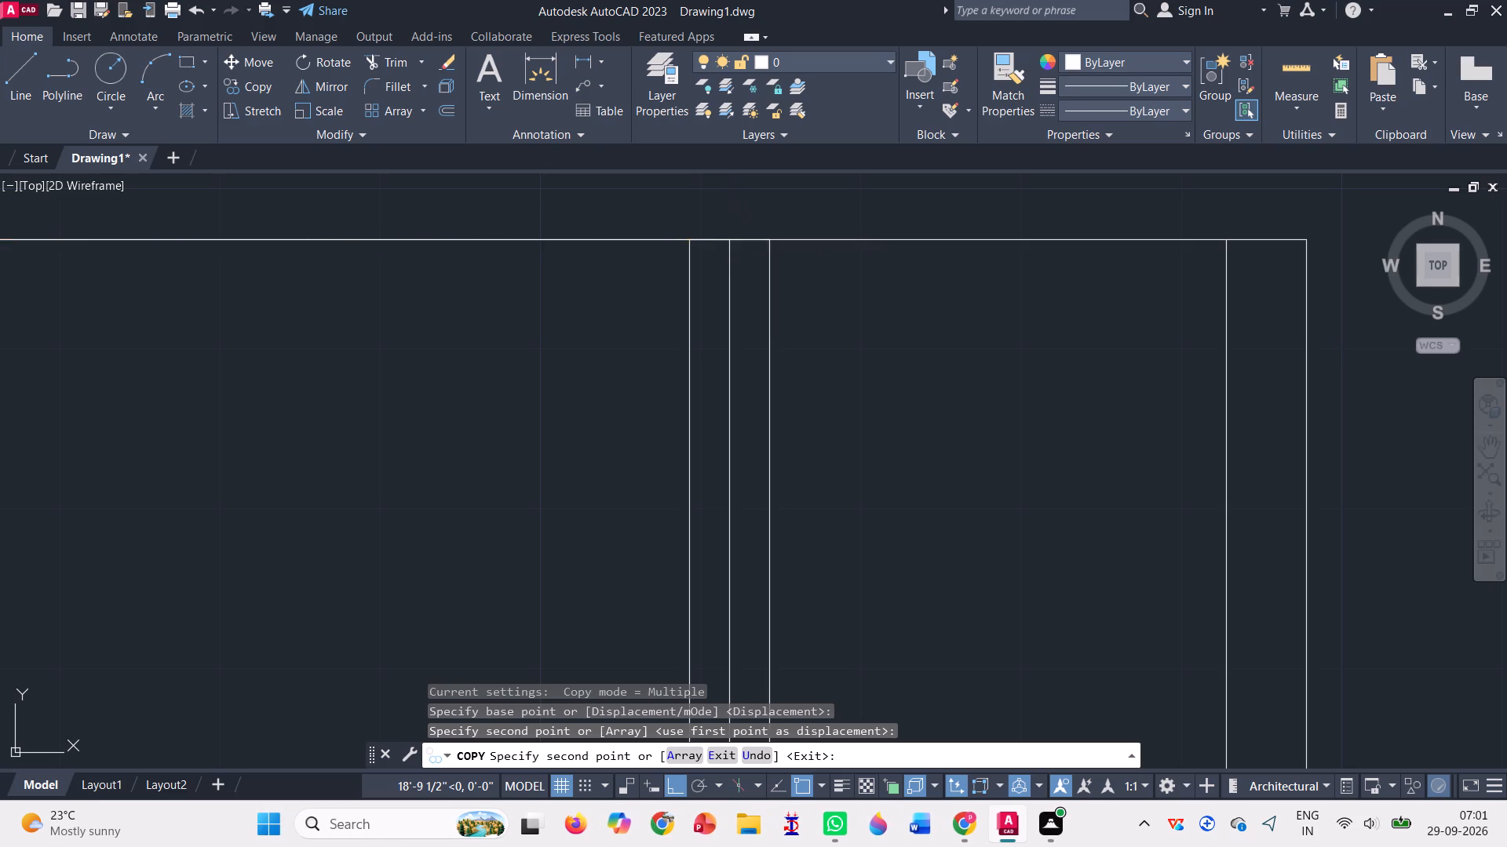
With Ortho off, place another copy of the wall lines centred on the top end of the lower-right room's left partition.
{"action": "scroll", "coordinate": [728, 241], "scroll_direction": "down", "scroll_amount": 6}
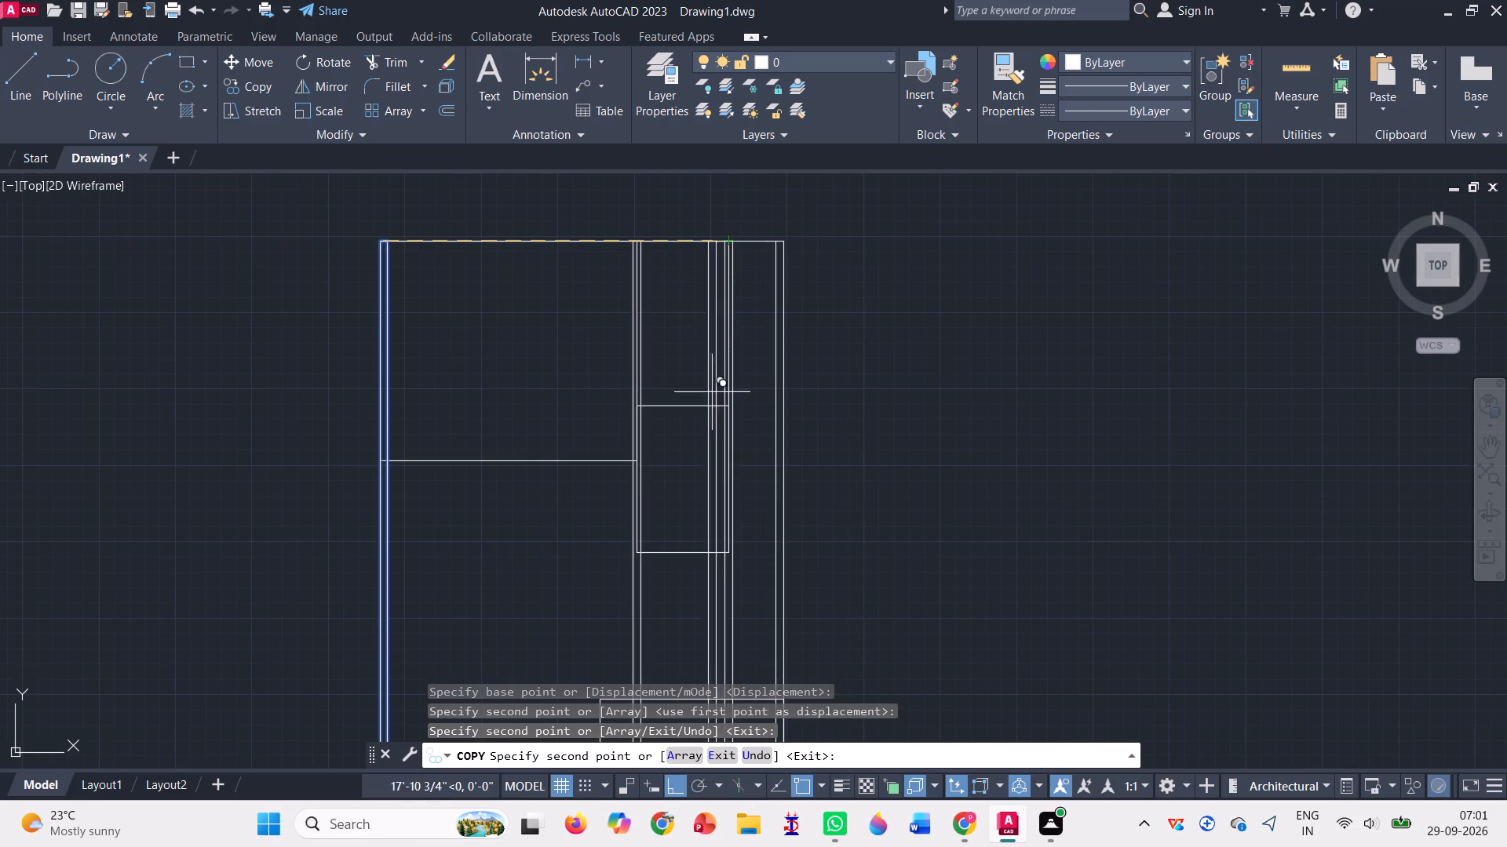
{"action": "scroll", "coordinate": [693, 318], "scroll_direction": "down", "scroll_amount": 4}
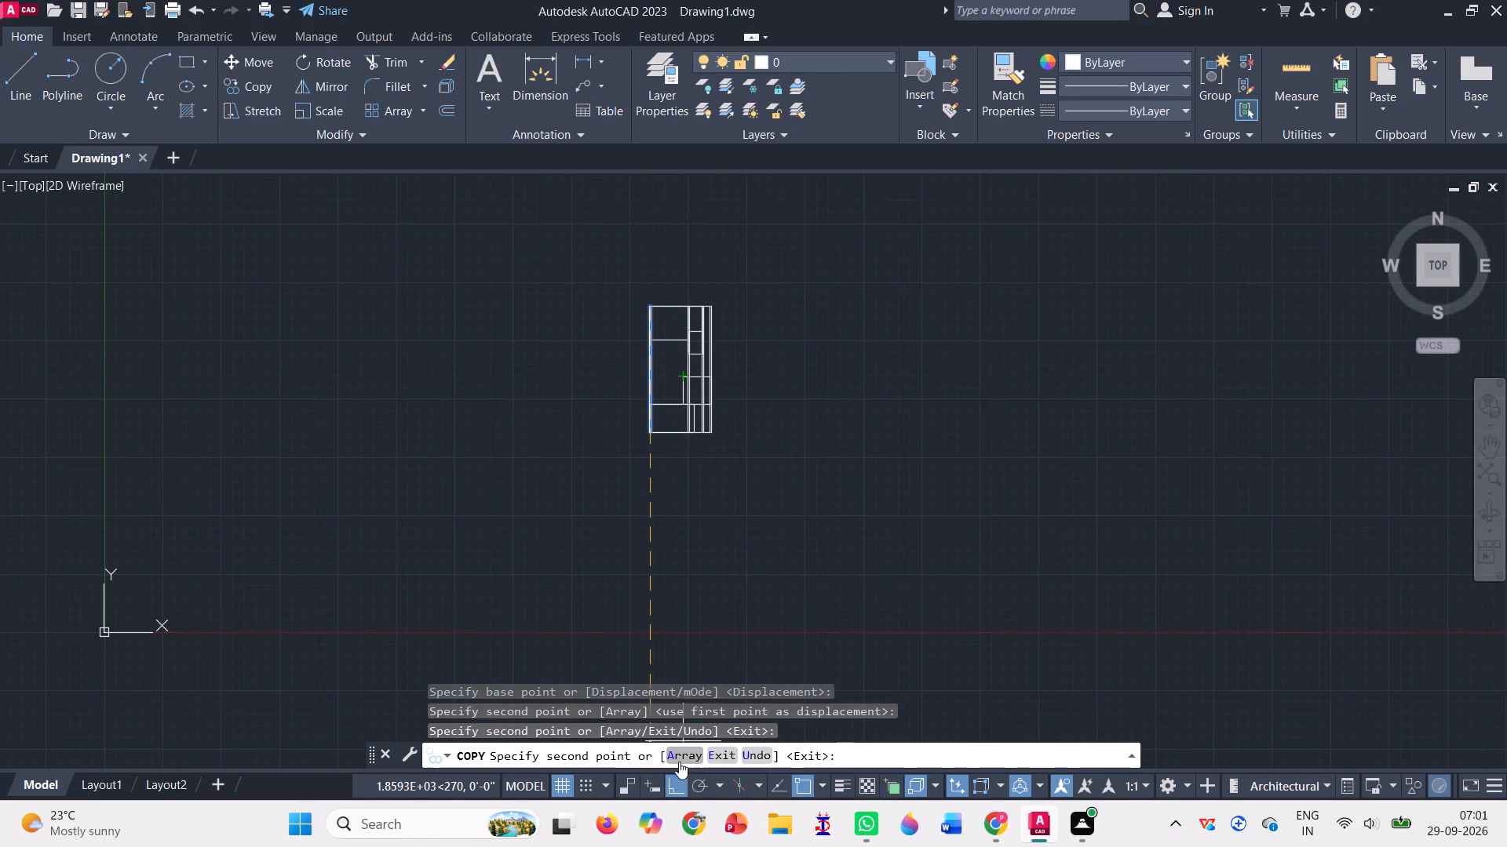
{"action": "left_click", "coordinate": [678, 782]}
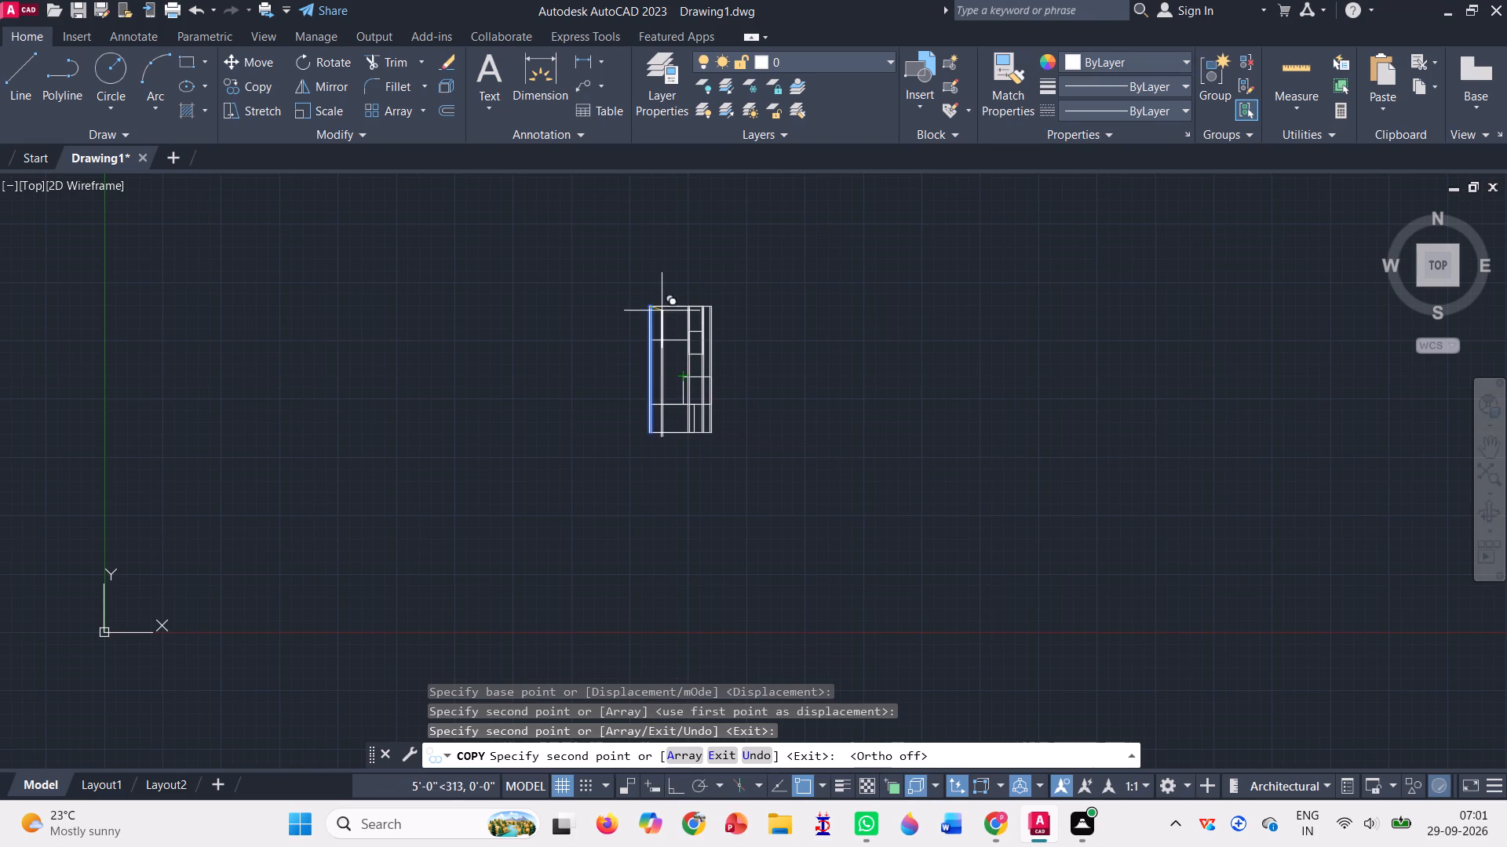
{"action": "scroll", "coordinate": [684, 383], "scroll_direction": "up", "scroll_amount": 6}
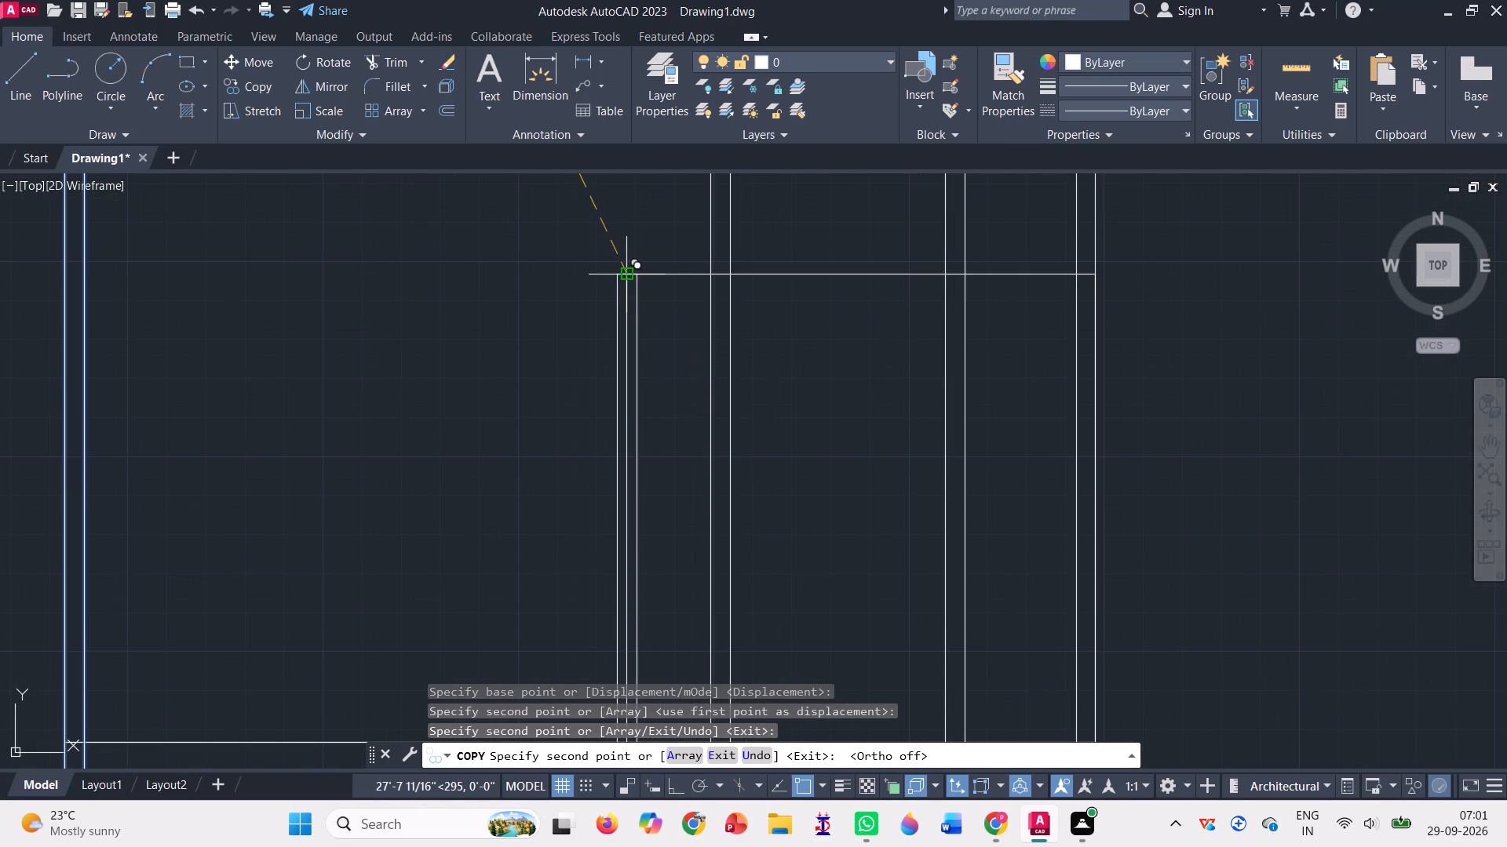
{"action": "left_click", "coordinate": [632, 274]}
Place a final copy of the wall lines centred on the top end of the partition between the two bottom rooms.
{"action": "scroll", "coordinate": [632, 274], "scroll_direction": "down", "scroll_amount": 6}
{"action": "scroll", "coordinate": [658, 340], "scroll_direction": "up", "scroll_amount": 2}
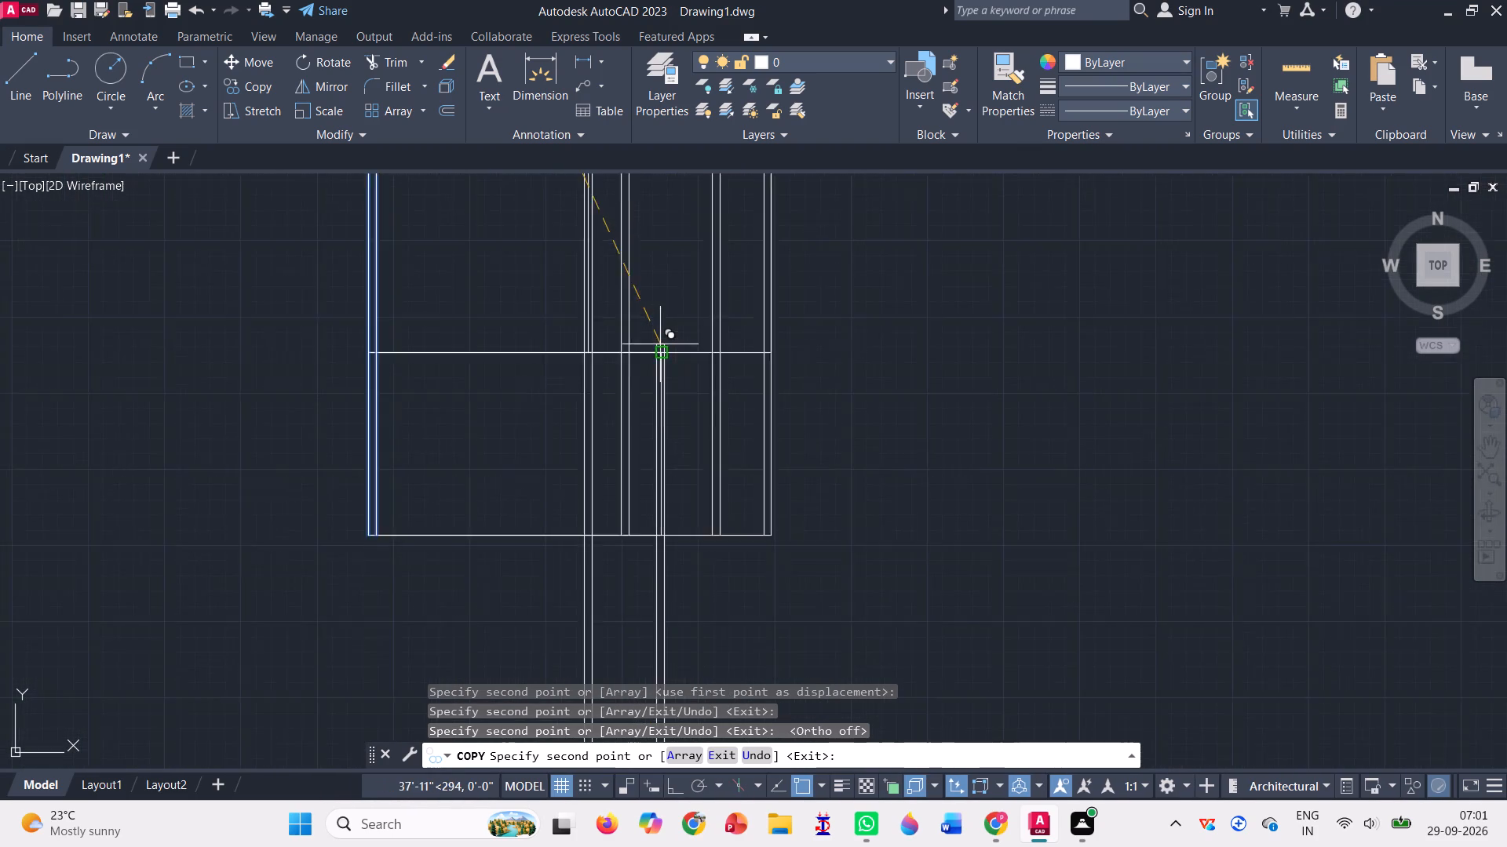
{"action": "scroll", "coordinate": [660, 344], "scroll_direction": "up", "scroll_amount": 2}
{"action": "left_click", "coordinate": [658, 360]}
{"action": "scroll", "coordinate": [659, 360], "scroll_direction": "down", "scroll_amount": 5}
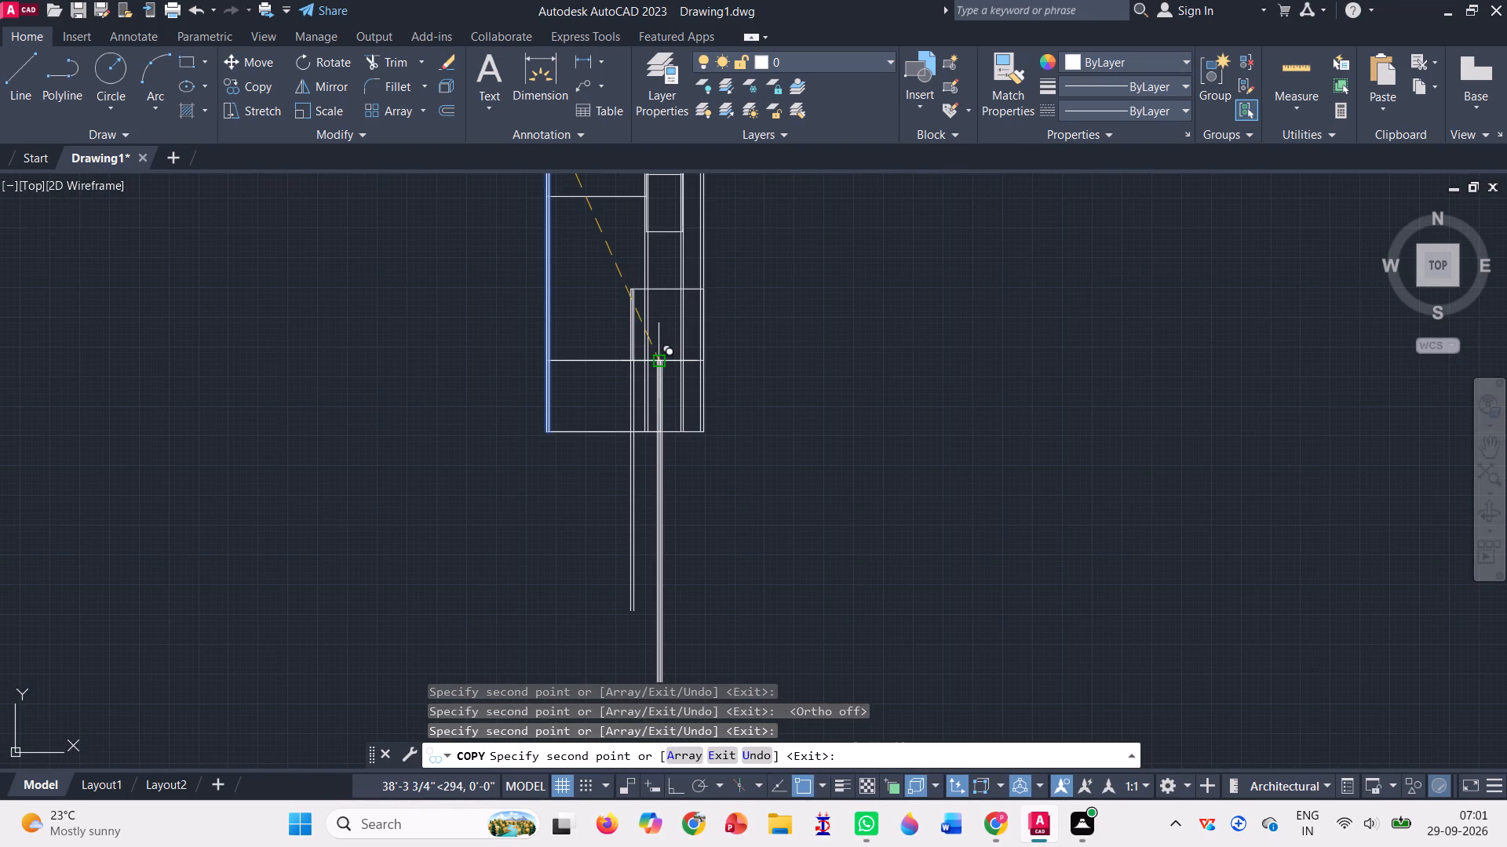
{"action": "key", "text": "Escape"}
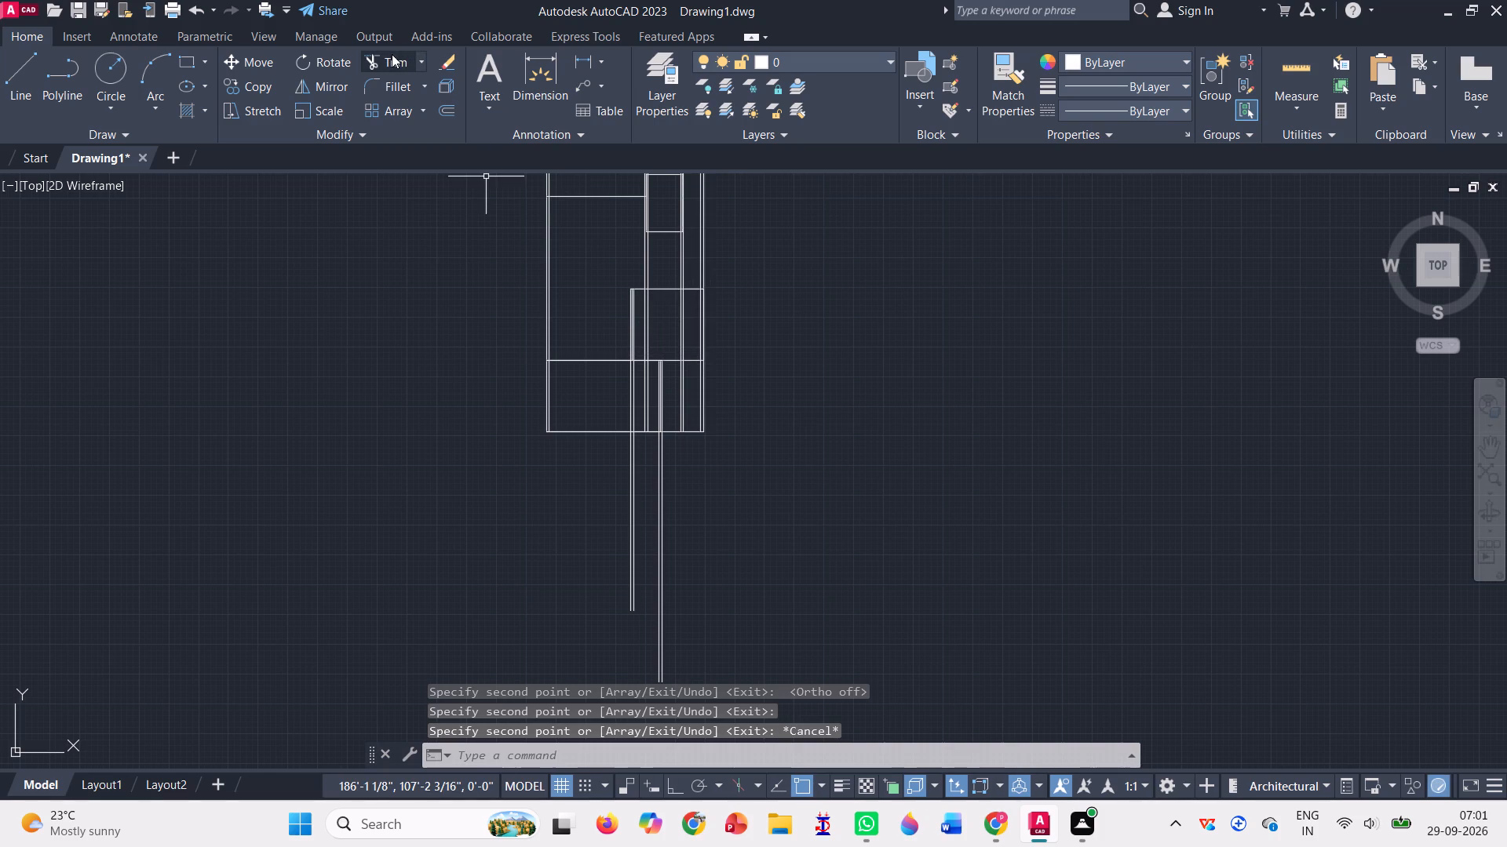
Trim the copied wall lines below the outline and the three surplus line pairs crossing the bottom rooms.
{"action": "left_click", "coordinate": [392, 54]}
{"action": "left_click_drag", "start_coordinate": [608, 504], "coordinate": [766, 503]}
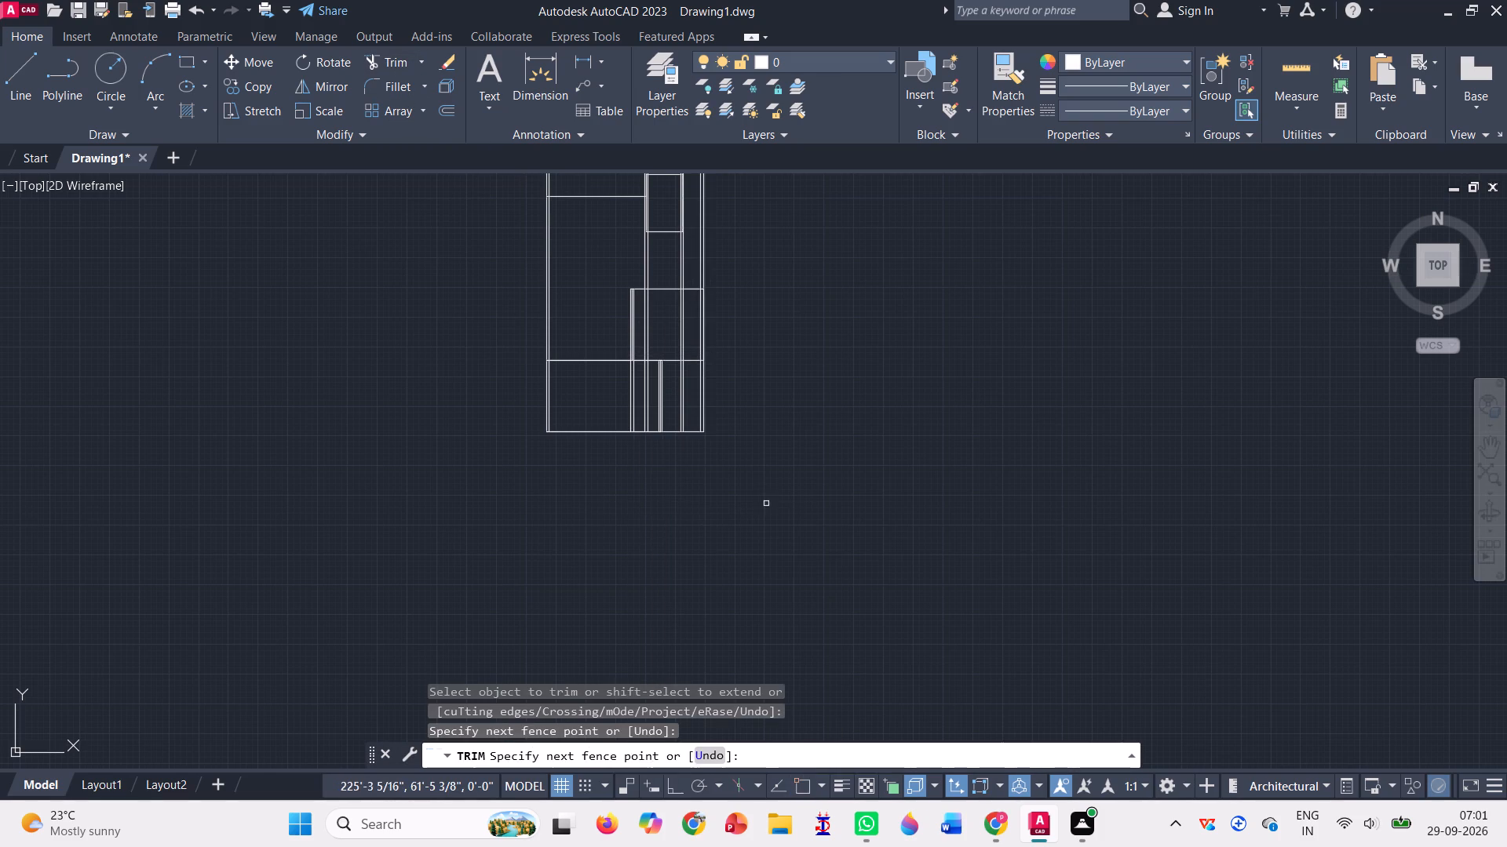
{"action": "scroll", "coordinate": [664, 381], "scroll_direction": "up", "scroll_amount": 3}
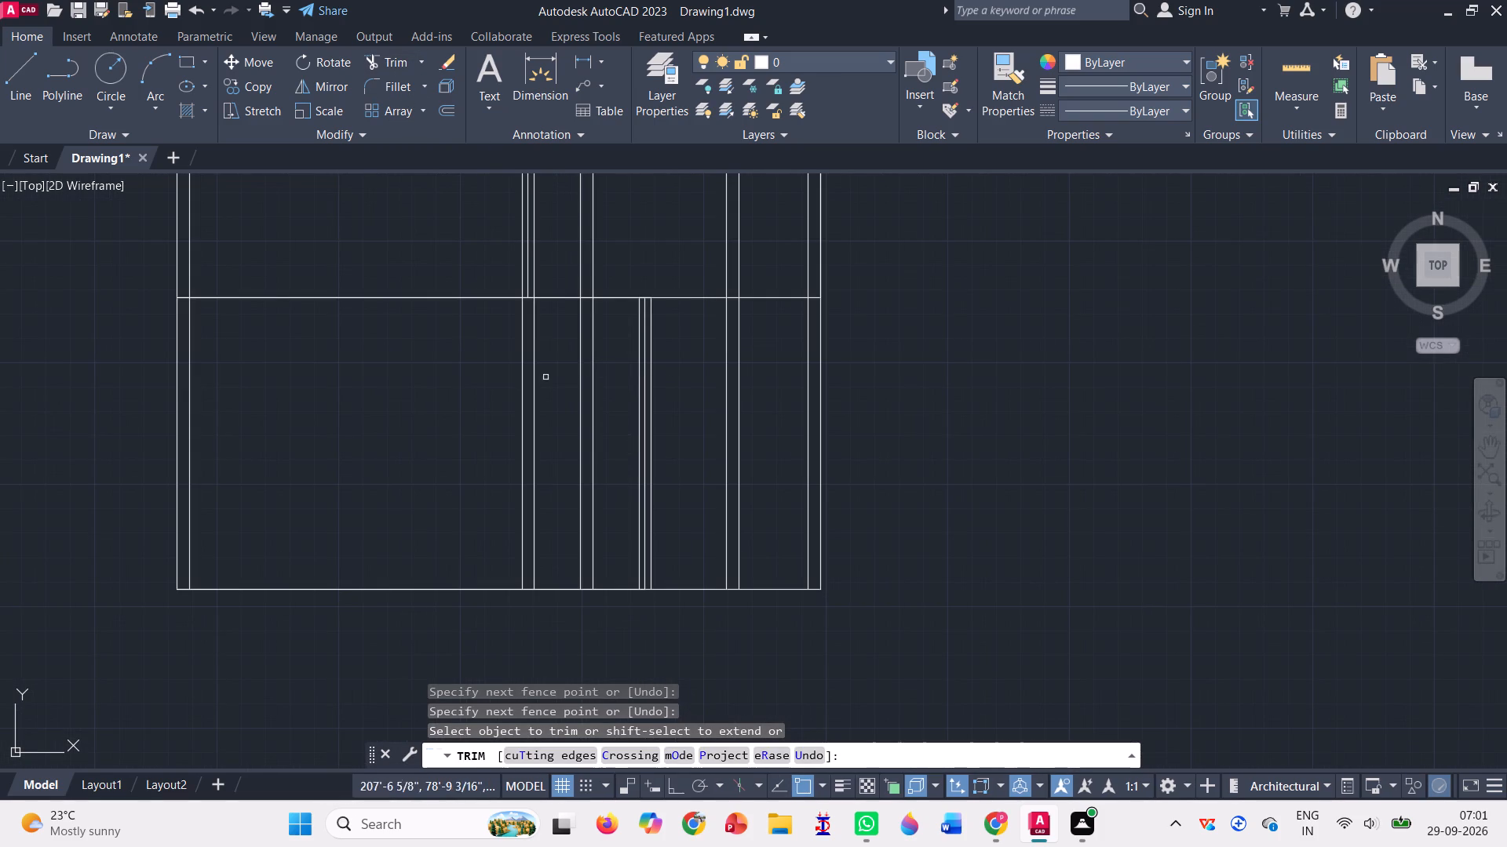
{"action": "left_click_drag", "start_coordinate": [504, 373], "coordinate": [544, 373]}
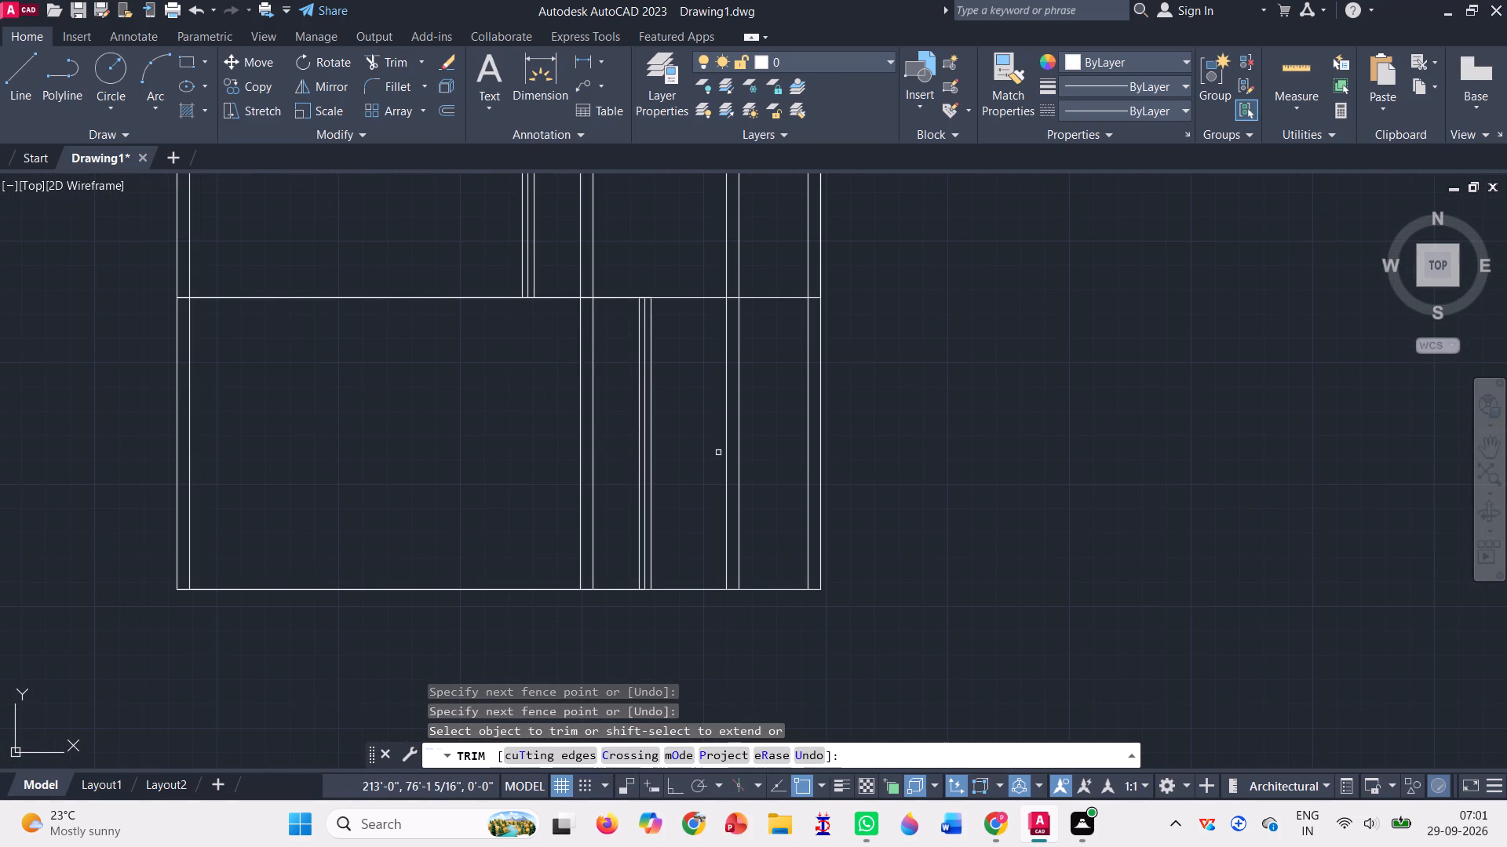
{"action": "left_click_drag", "start_coordinate": [696, 420], "coordinate": [750, 423]}
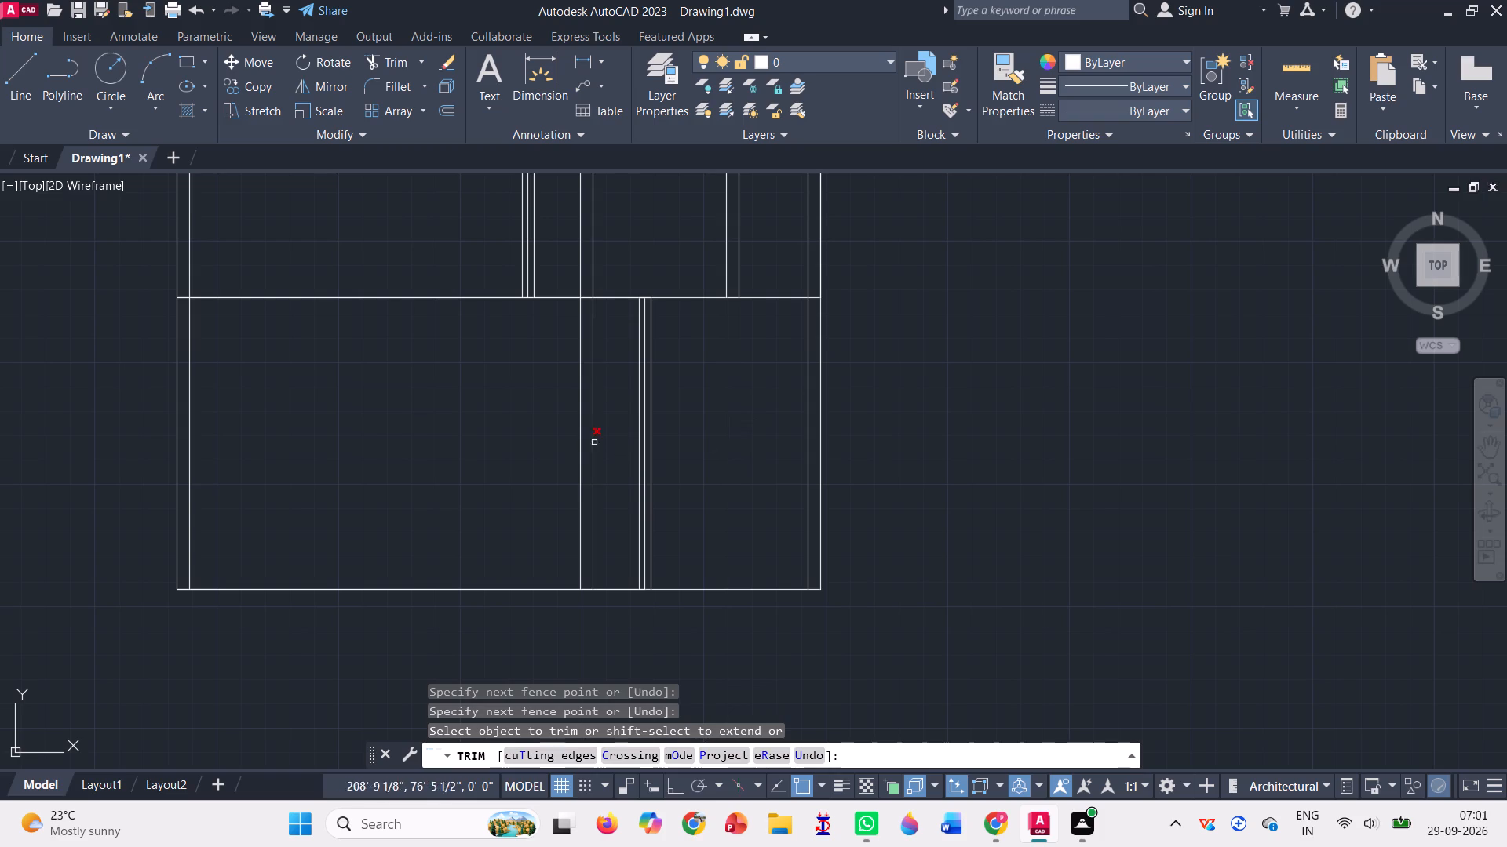
{"action": "left_click_drag", "start_coordinate": [553, 416], "coordinate": [601, 424]}
Trim the two pairs of upper partition wall lines where they run through the room above the bottom-right one.
{"action": "scroll", "coordinate": [594, 414], "scroll_direction": "down", "scroll_amount": 4}
{"action": "scroll", "coordinate": [606, 333], "scroll_direction": "up", "scroll_amount": 3}
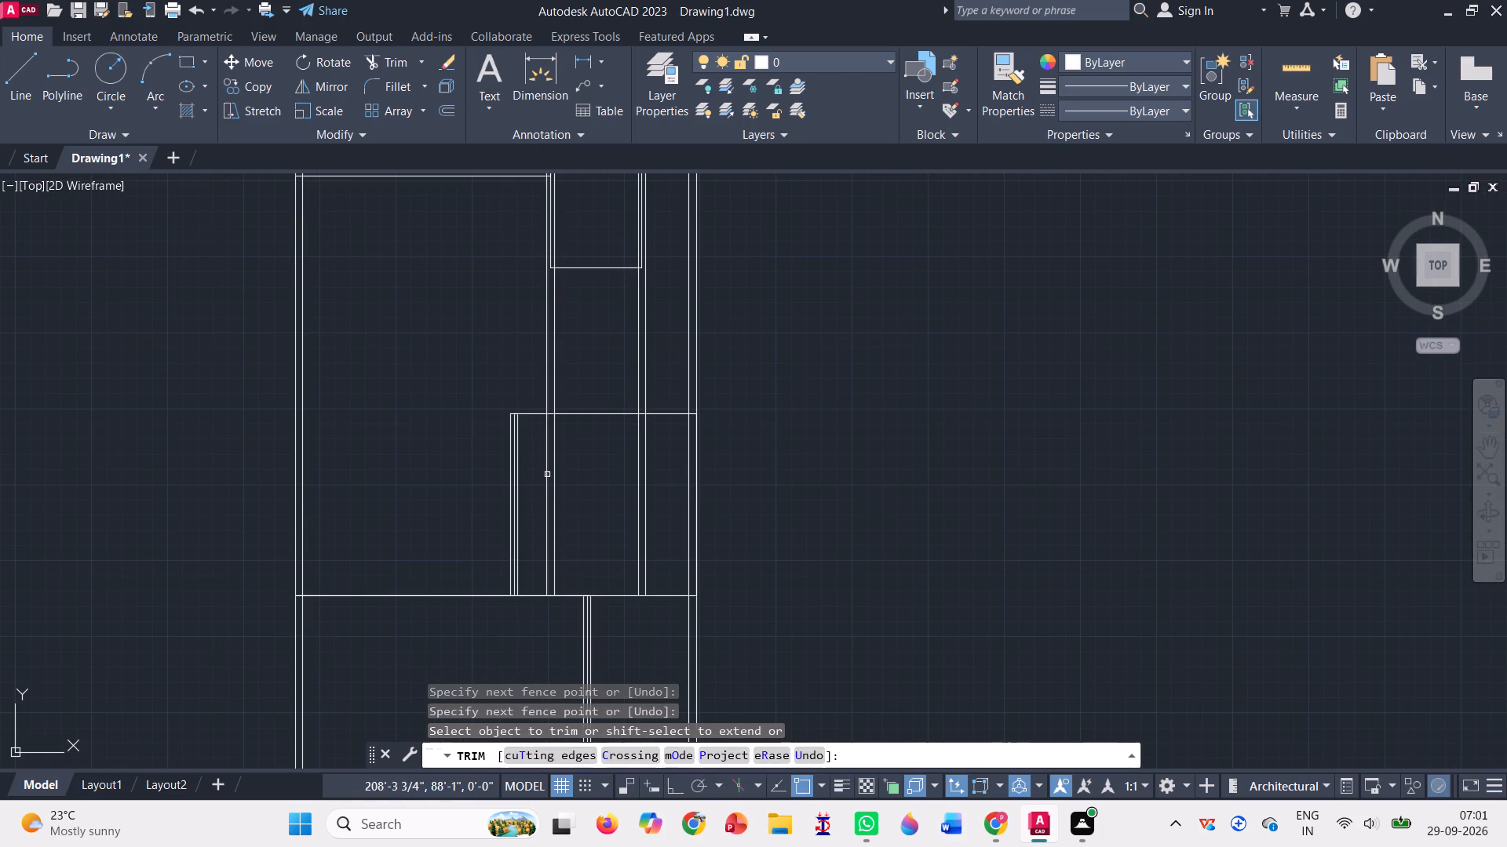
{"action": "left_click_drag", "start_coordinate": [539, 467], "coordinate": [644, 472]}
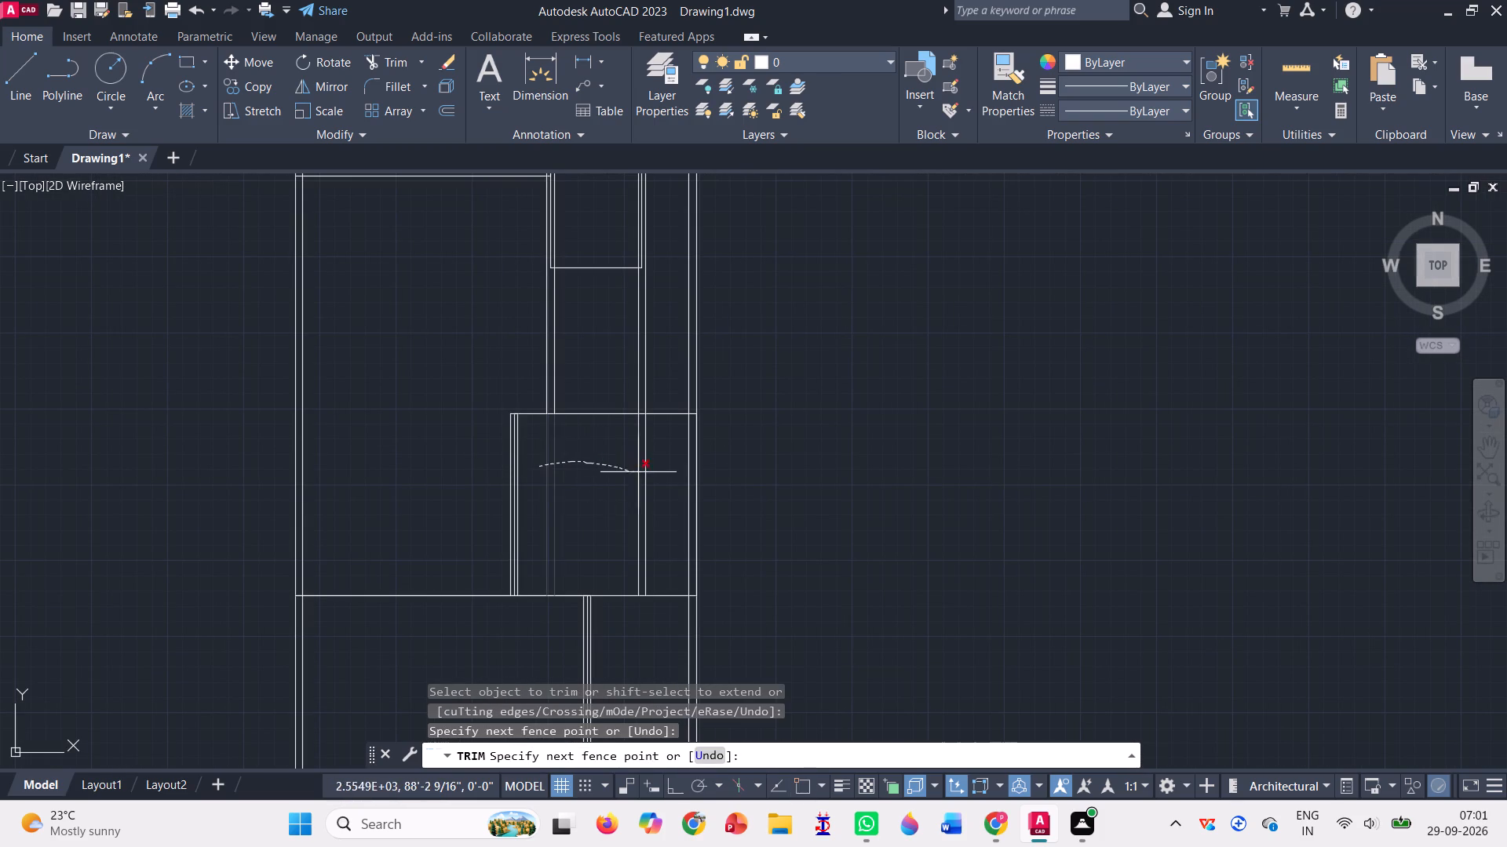
{"action": "left_click_drag", "start_coordinate": [644, 472], "coordinate": [654, 471]}
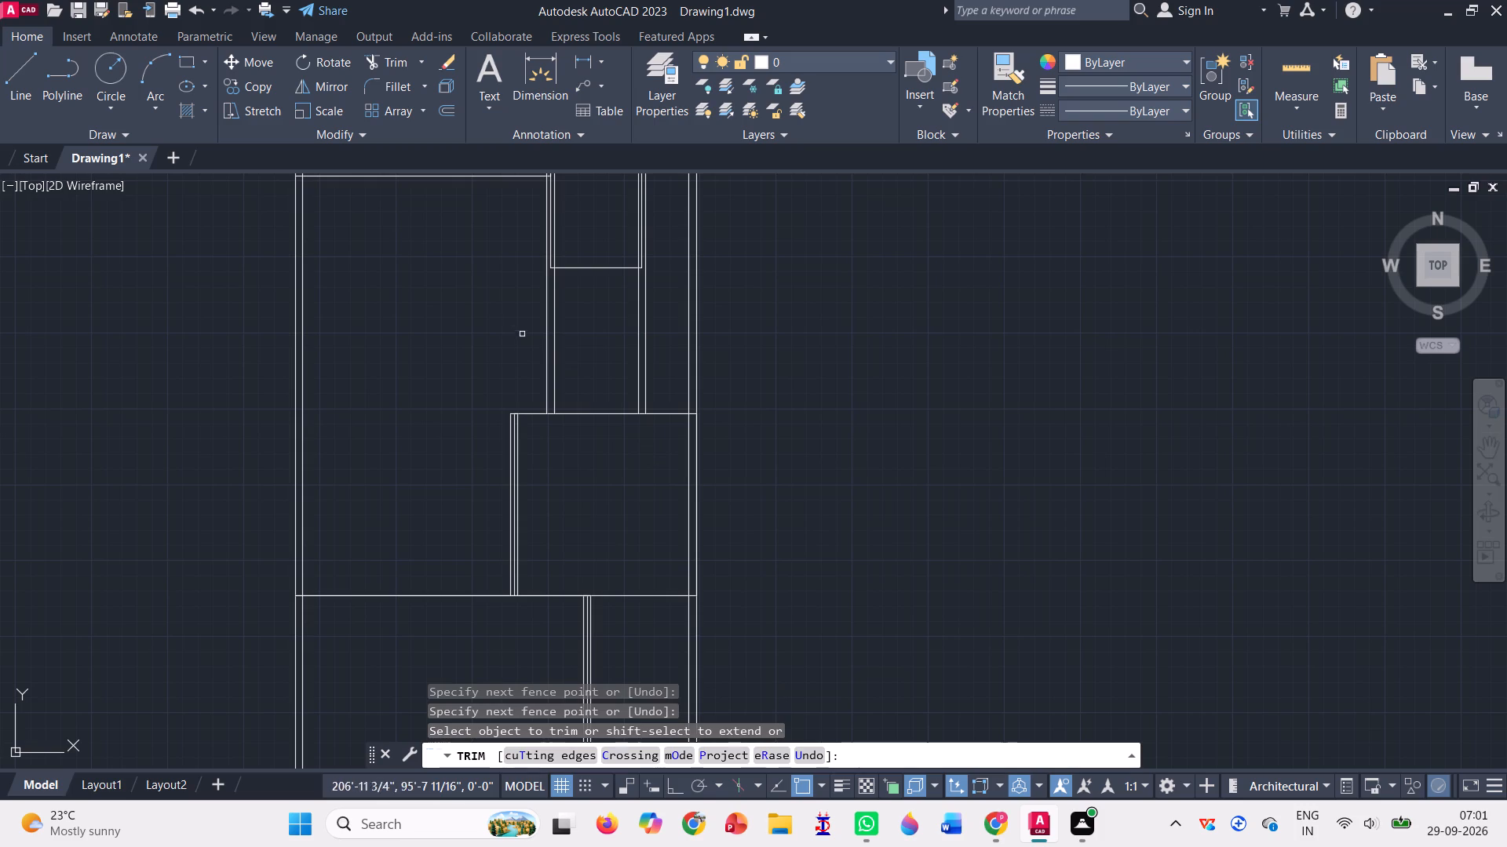
{"action": "left_click_drag", "start_coordinate": [487, 301], "coordinate": [627, 303]}
{"action": "key", "text": "Escape"}
Copy both segments of the outline's bottom edge 0'5" upward, using the bottom-right corner as base point.
{"action": "scroll", "coordinate": [584, 314], "scroll_direction": "down", "scroll_amount": 1}
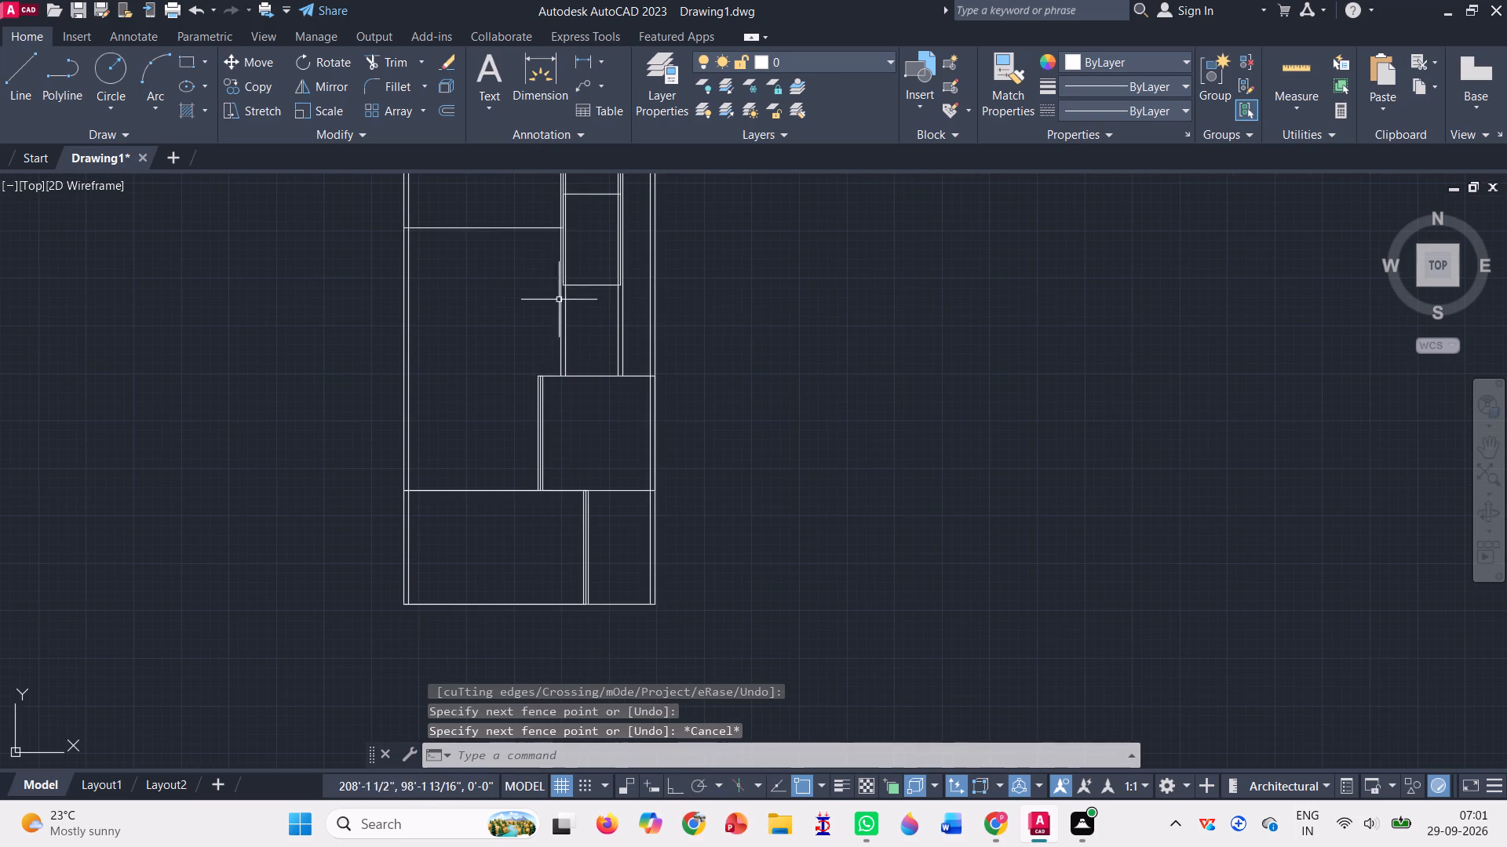
{"action": "left_click", "coordinate": [11, 97]}
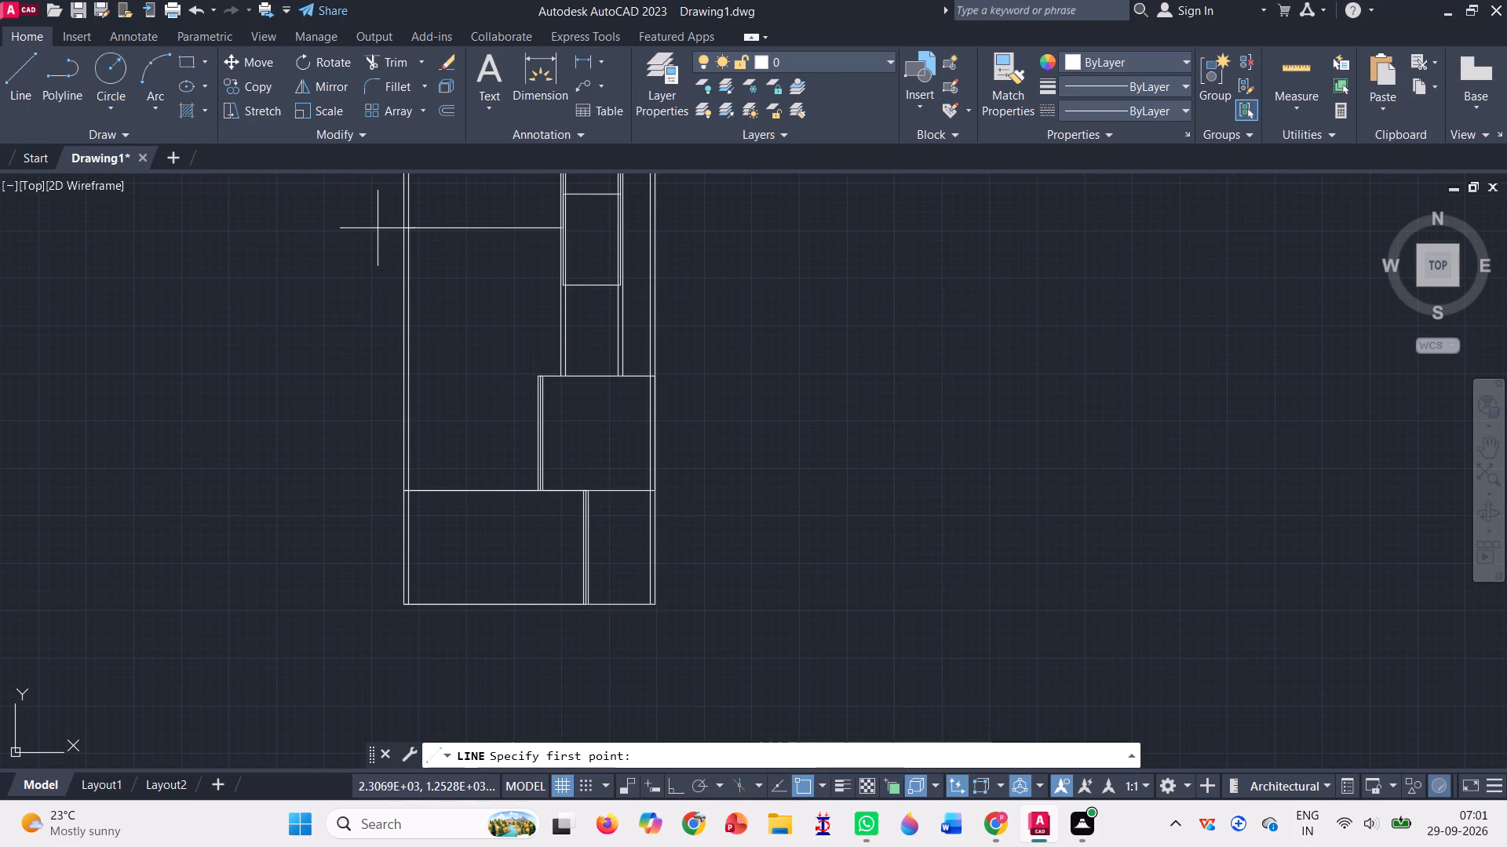
{"action": "left_click", "coordinate": [258, 89]}
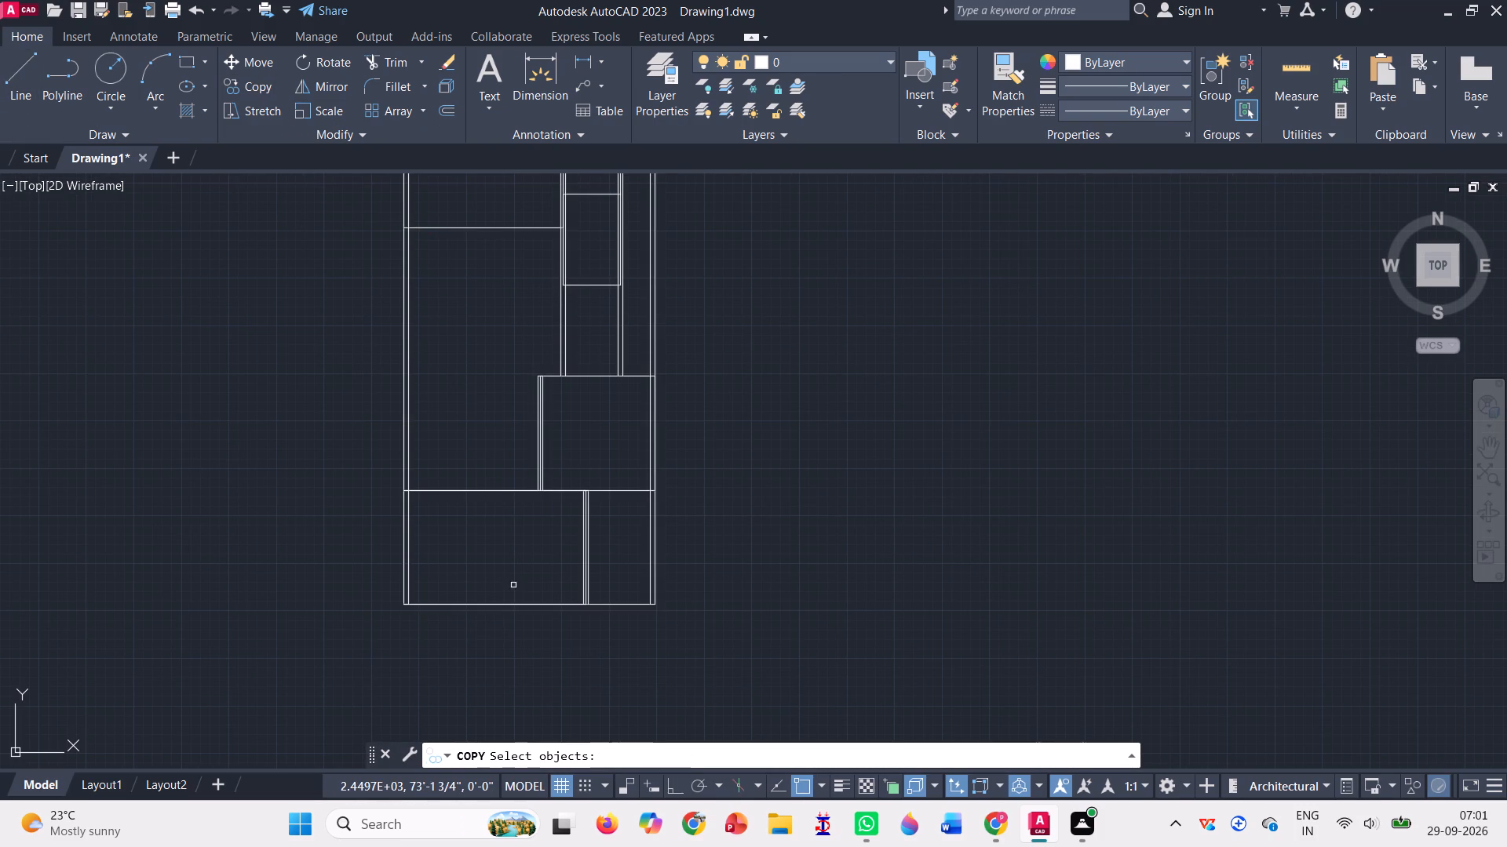
{"action": "left_click", "coordinate": [513, 605]}
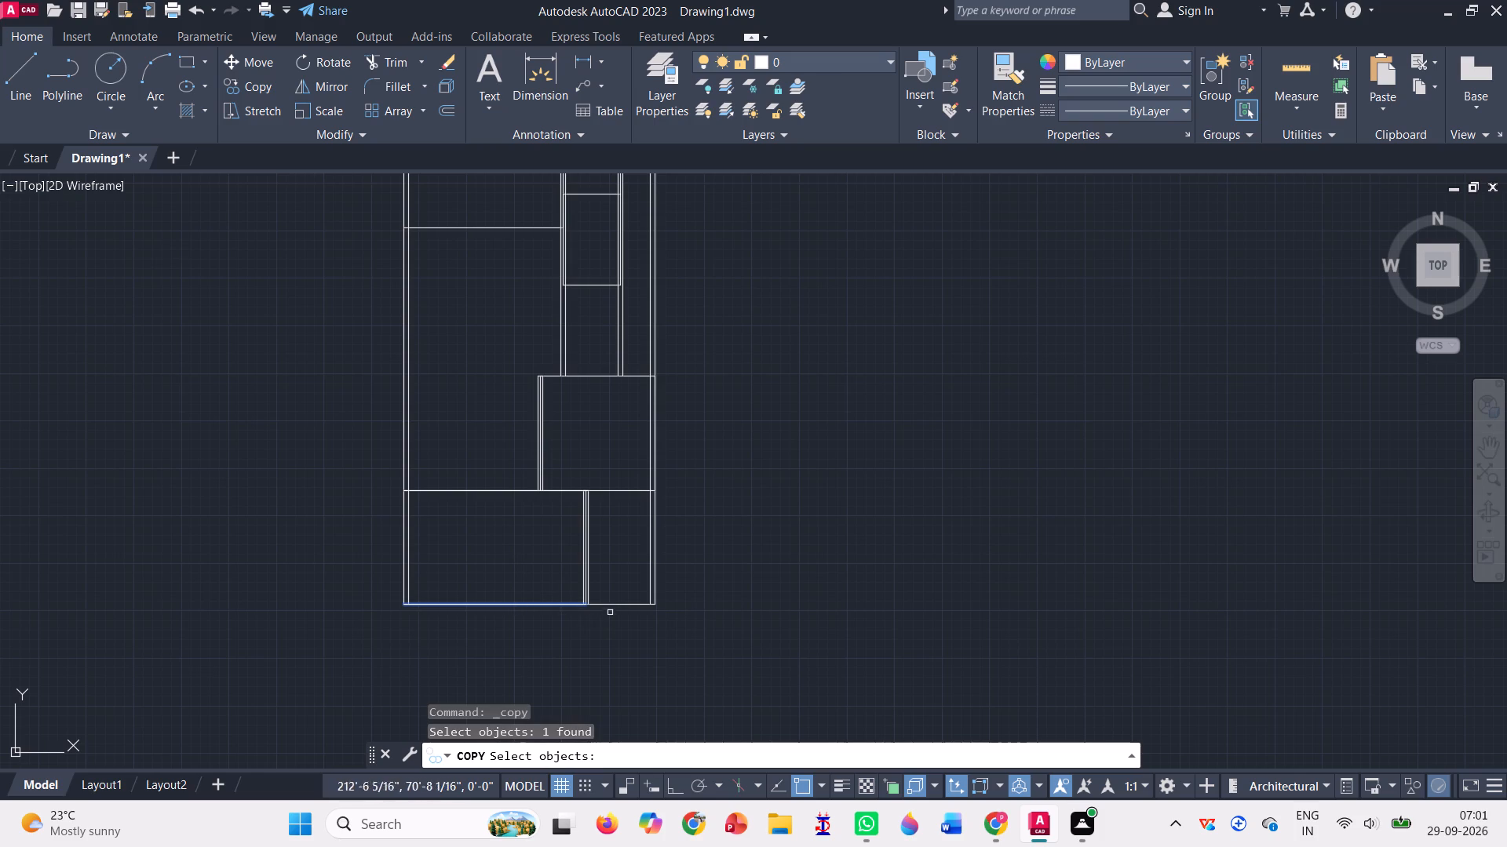
{"action": "left_click", "coordinate": [618, 602]}
{"action": "key", "text": "Return"}
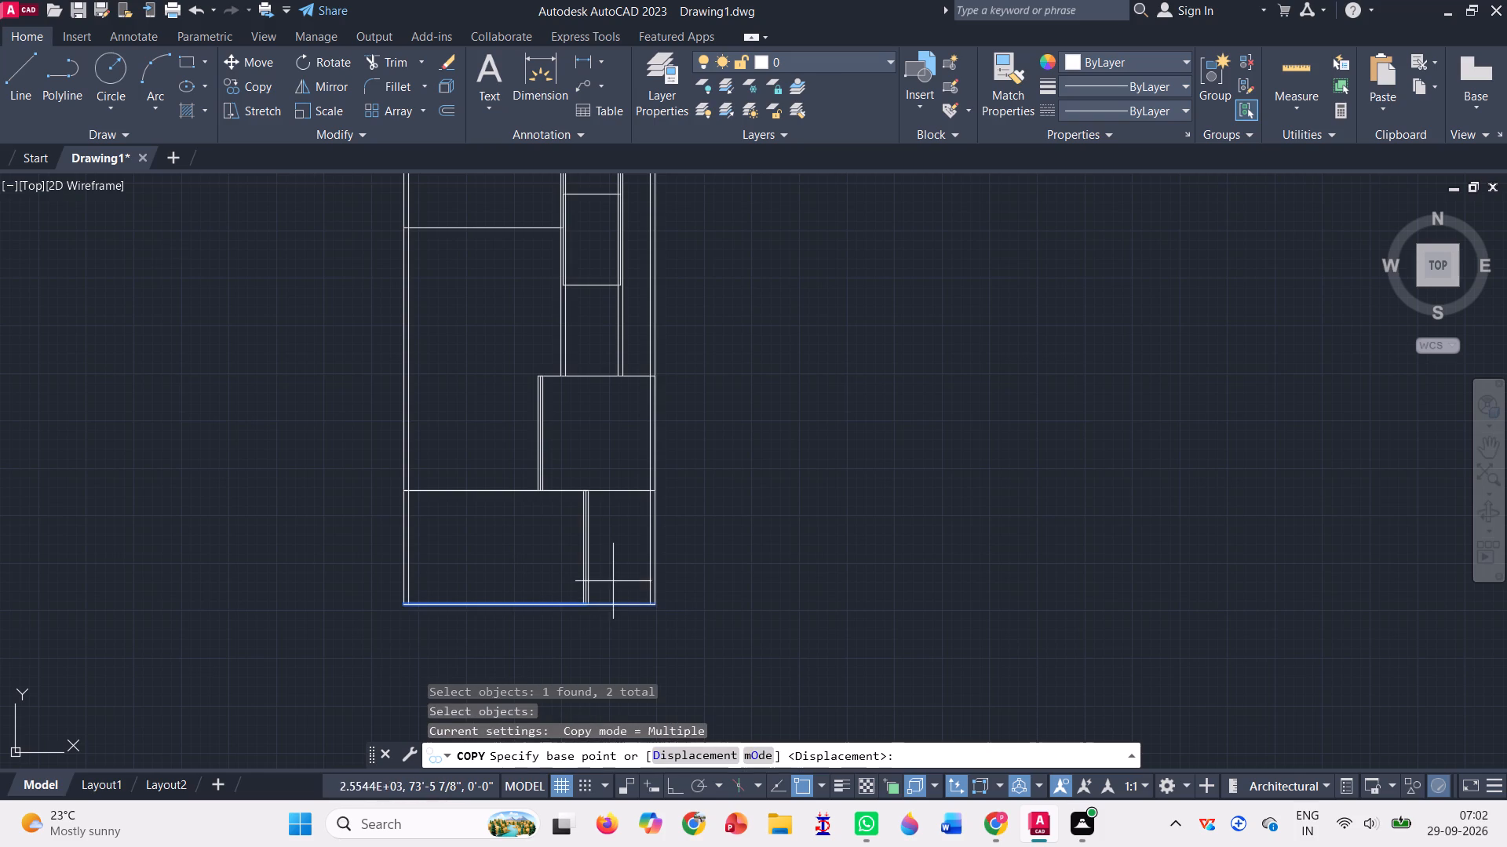
{"action": "left_click", "coordinate": [655, 602]}
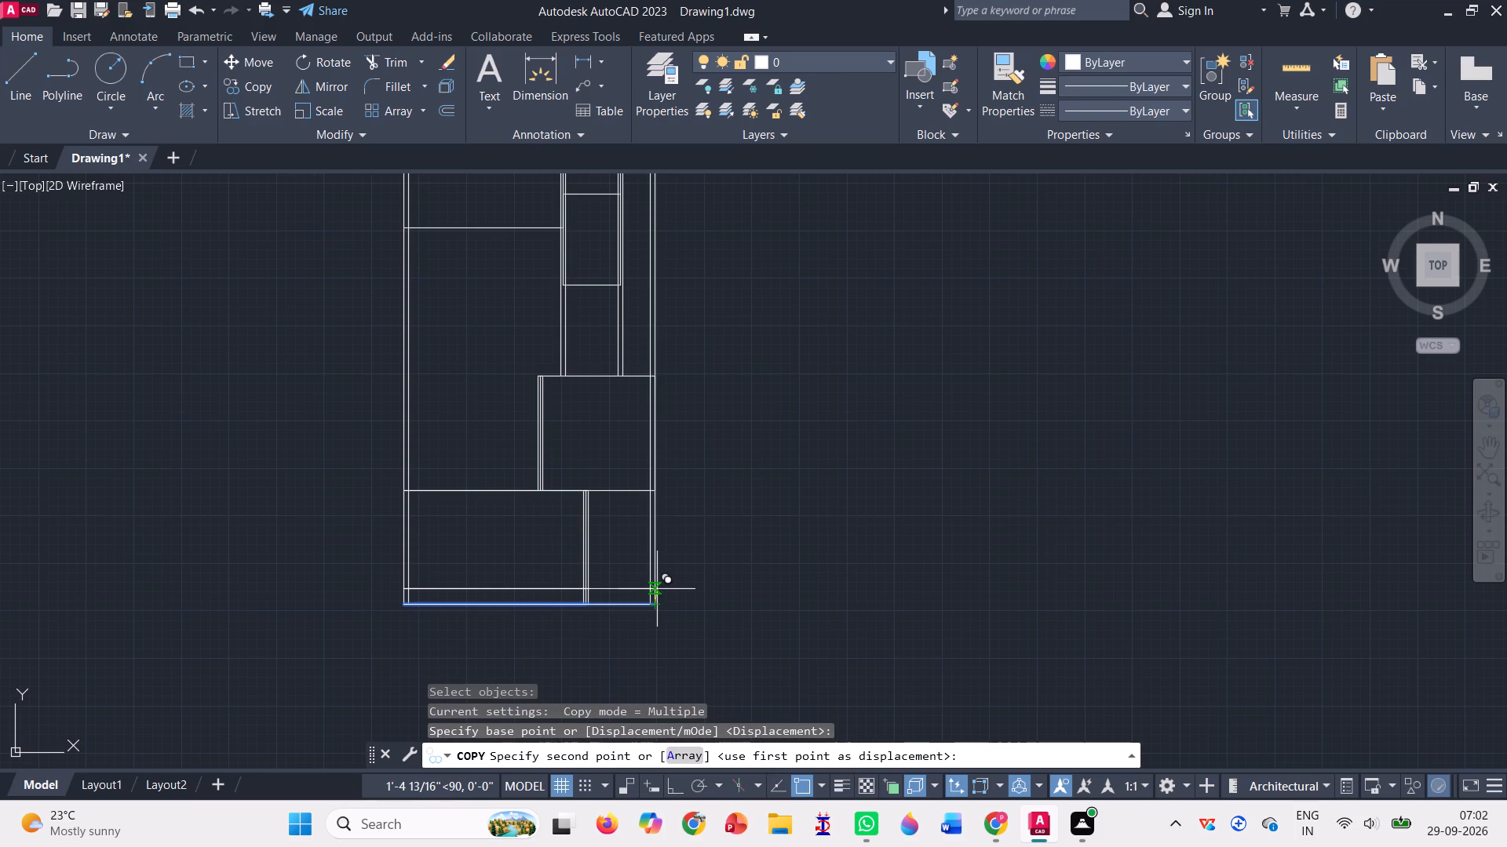
{"action": "type", "text": "0'5\""}
{"action": "key", "text": "Return"}
{"action": "key", "text": "Return"}
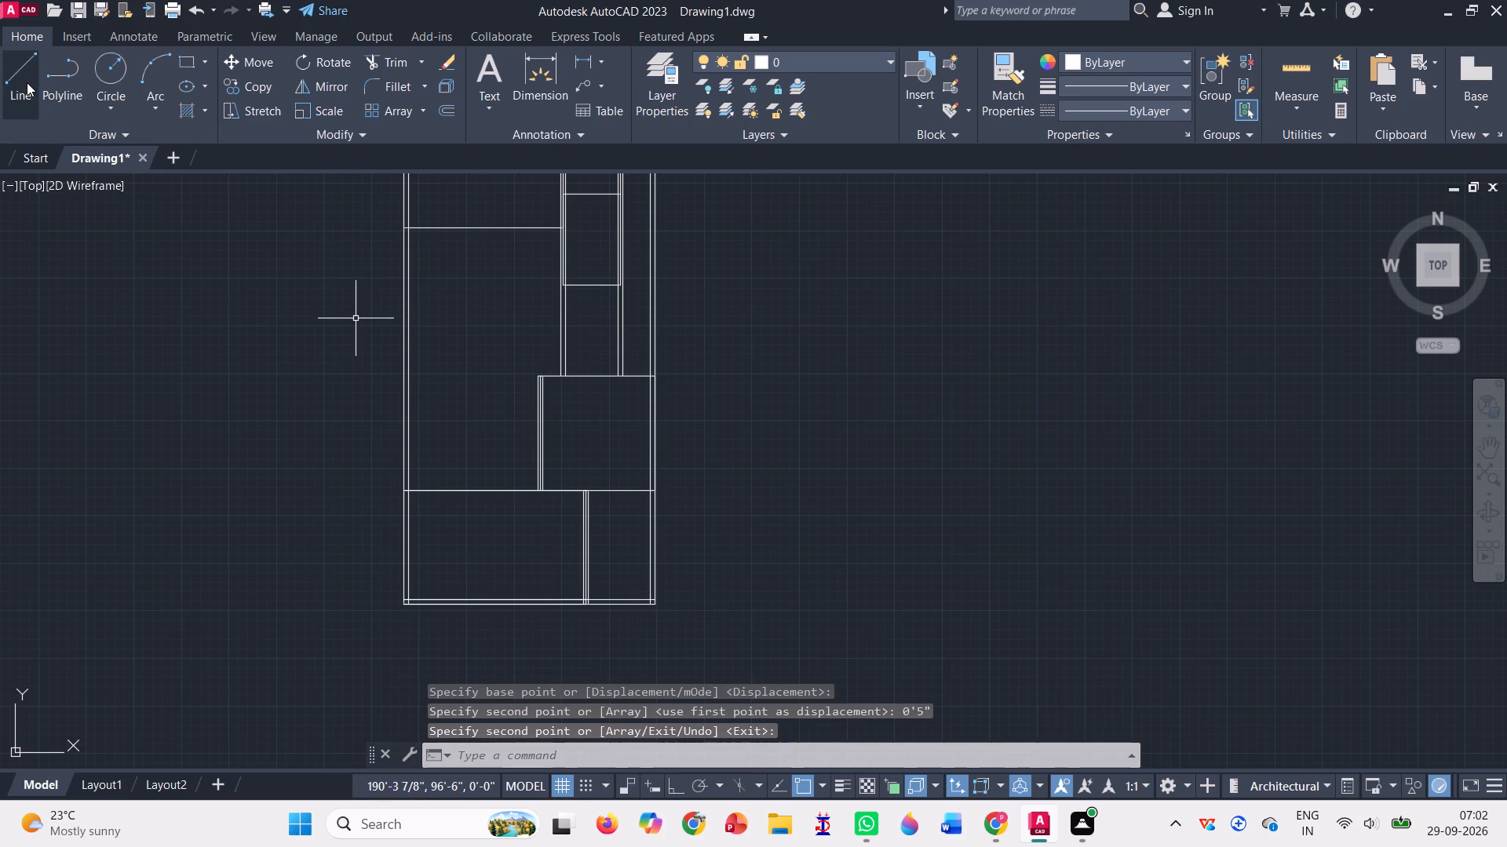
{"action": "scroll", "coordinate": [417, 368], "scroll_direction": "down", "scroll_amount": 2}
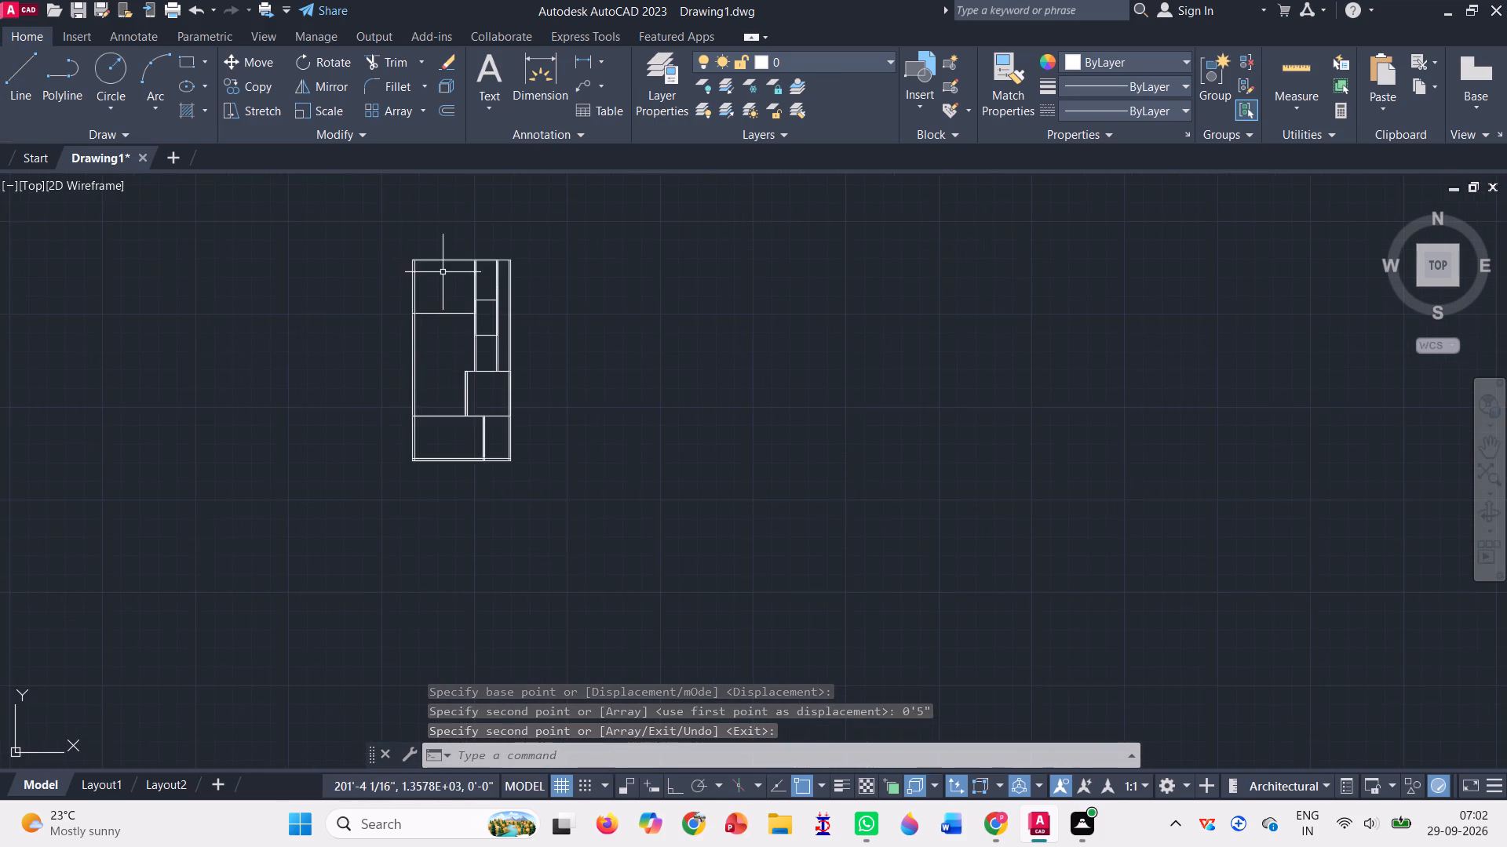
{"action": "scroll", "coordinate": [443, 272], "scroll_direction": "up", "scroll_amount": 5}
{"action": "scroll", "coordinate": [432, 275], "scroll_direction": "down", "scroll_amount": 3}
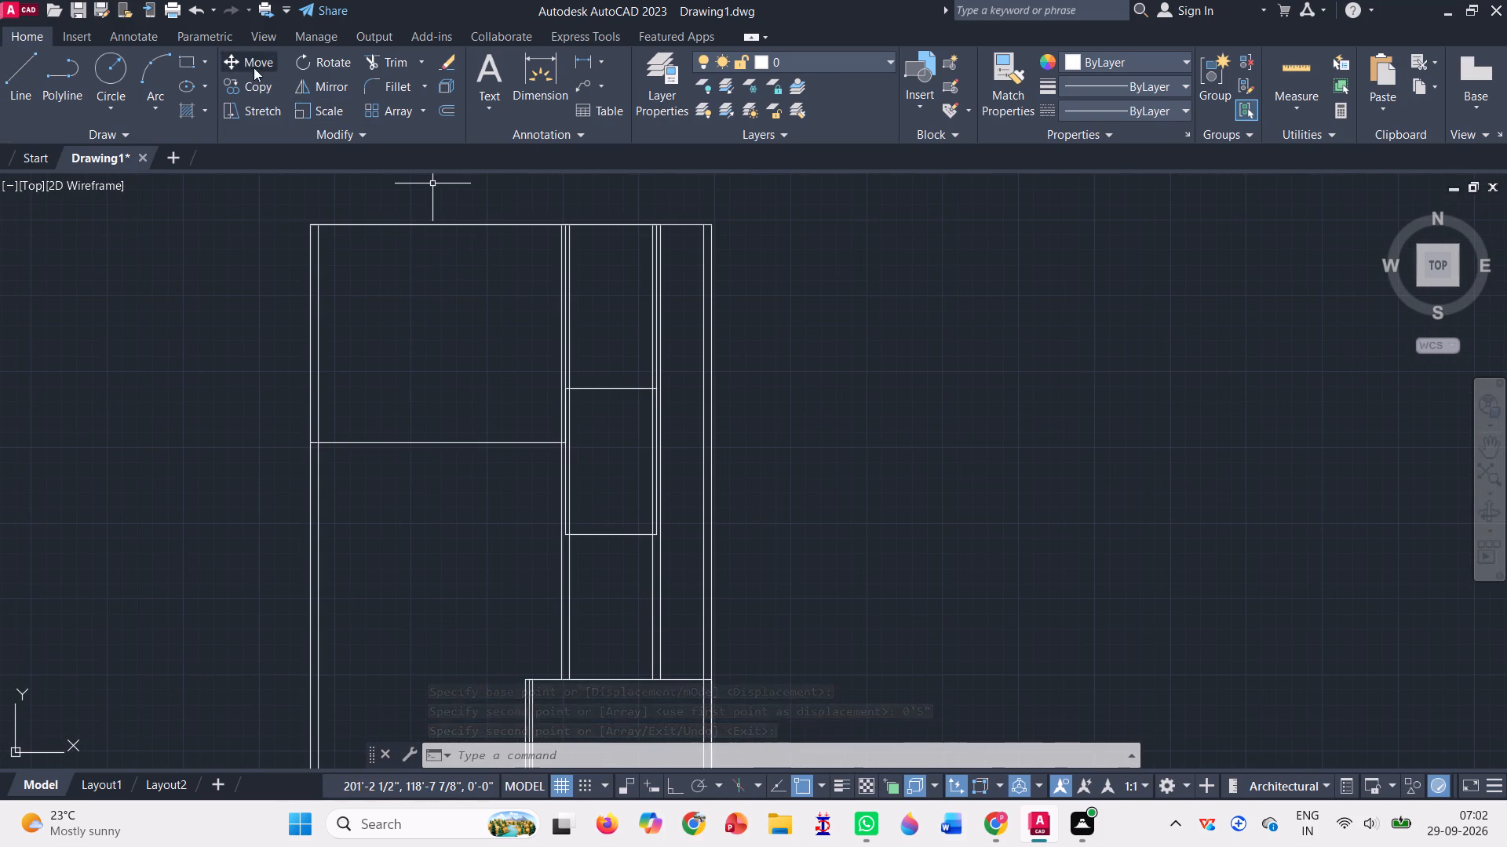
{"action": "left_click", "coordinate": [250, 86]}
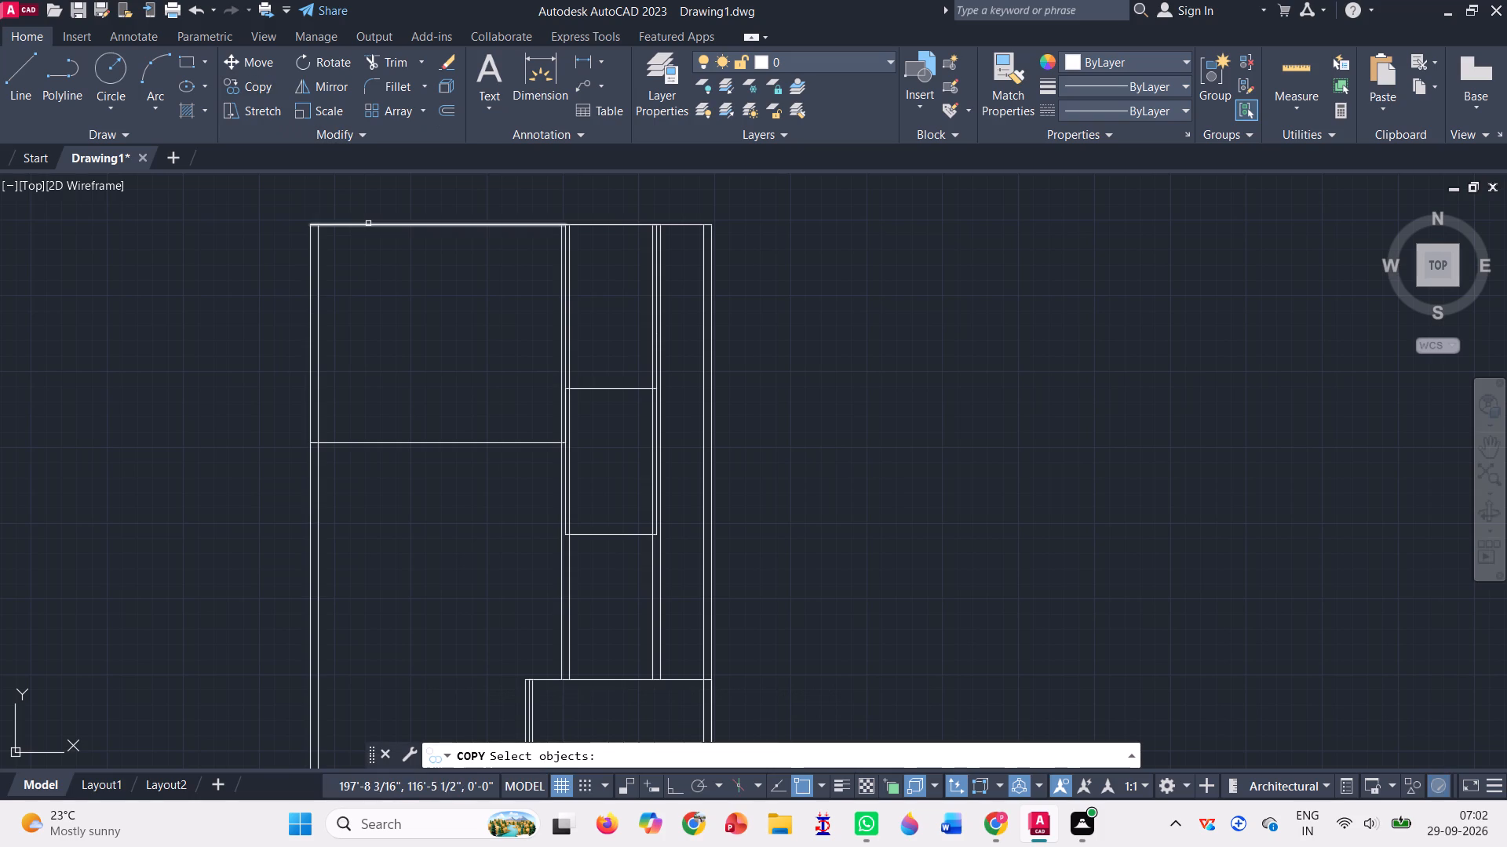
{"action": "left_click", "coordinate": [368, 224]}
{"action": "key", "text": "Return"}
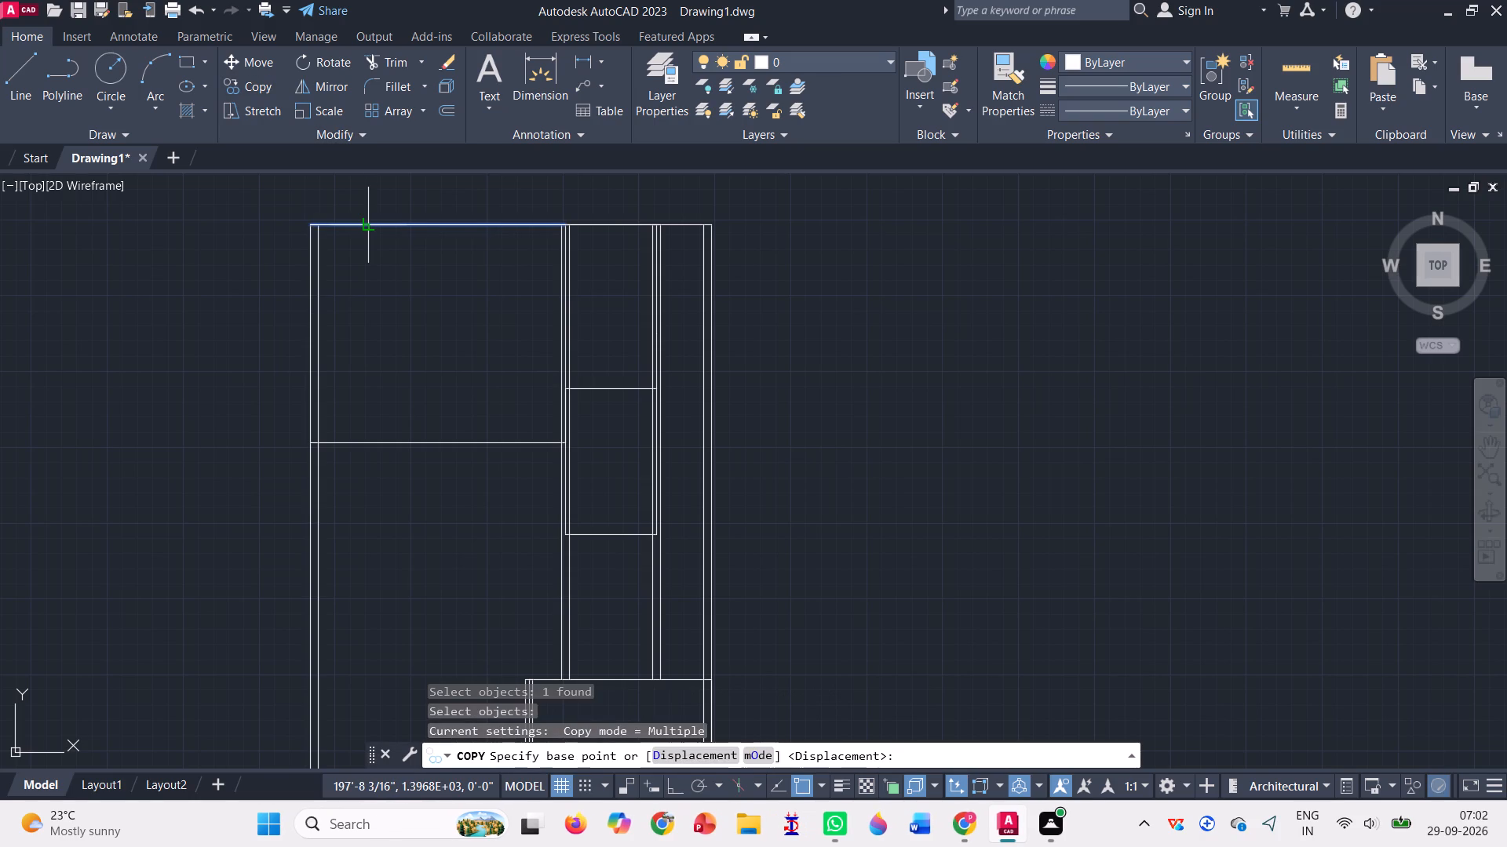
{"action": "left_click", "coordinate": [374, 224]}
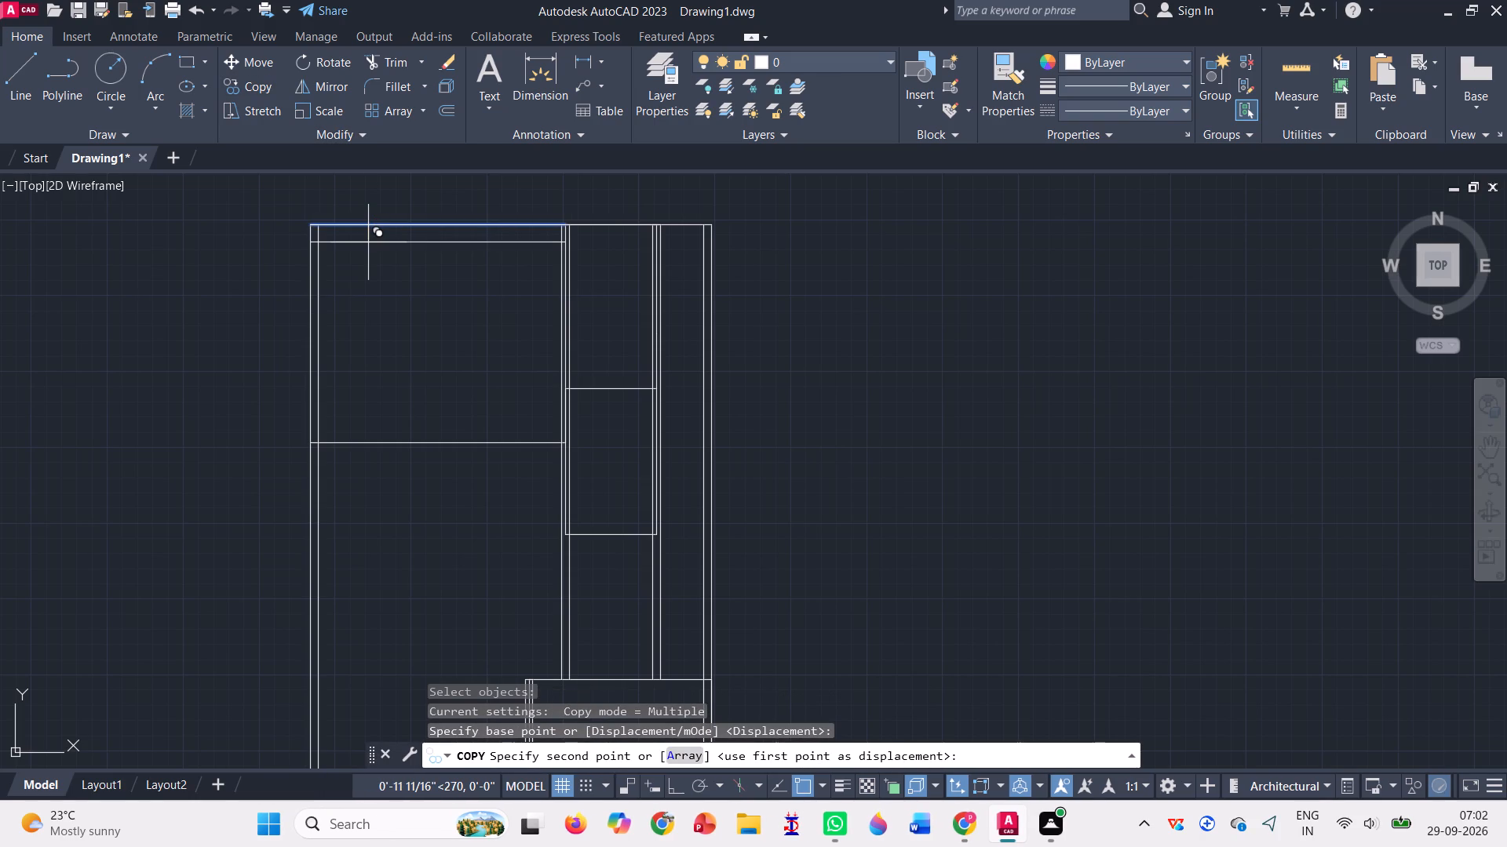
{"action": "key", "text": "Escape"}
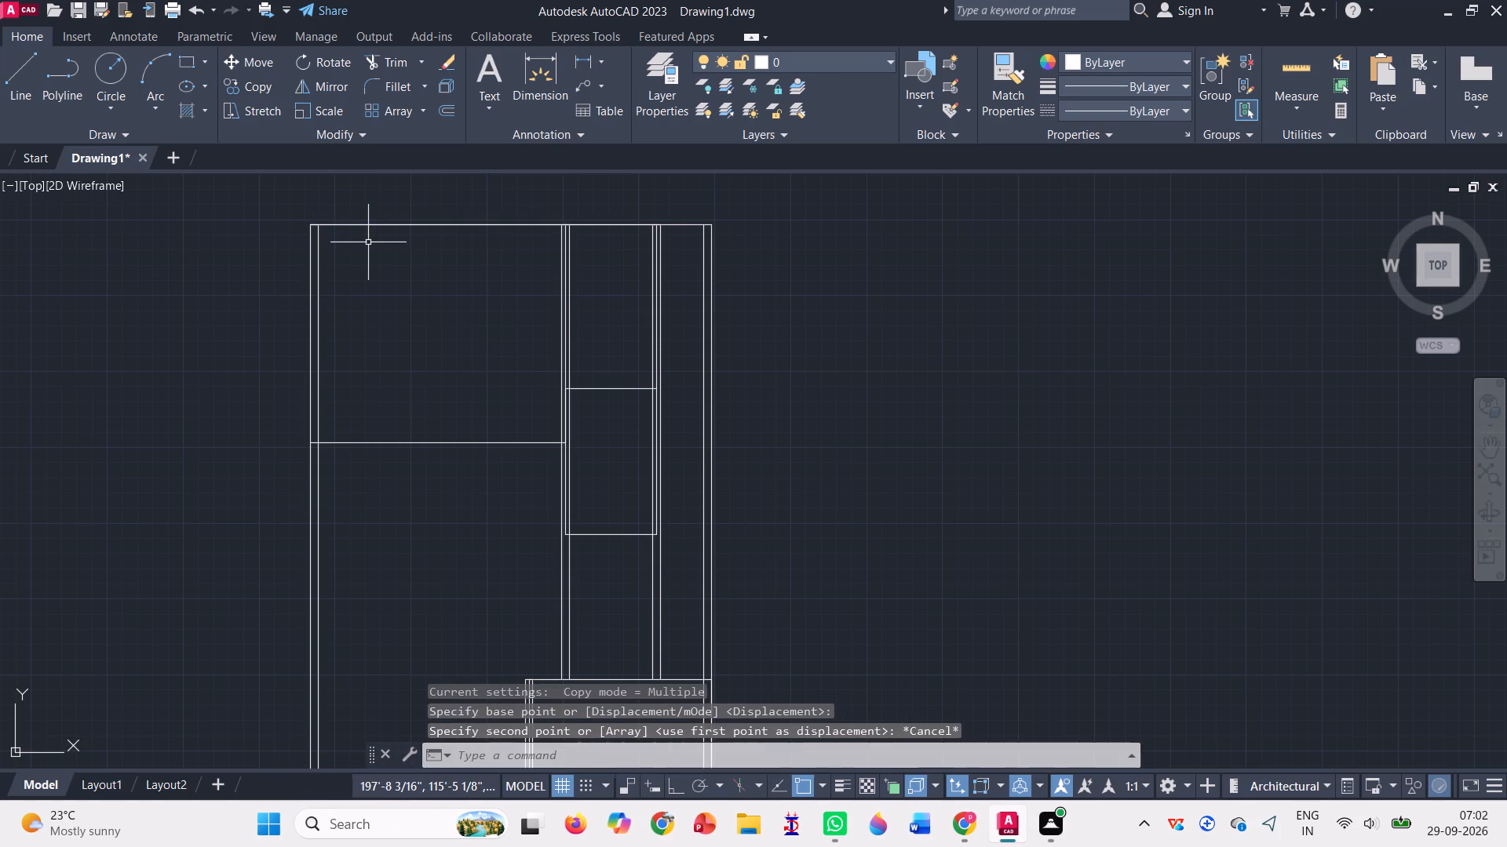
Copy the three segments of the outline's top edge 0'5" downward, using the top-right corner as base point.
{"action": "key", "text": "space"}
{"action": "left_click", "coordinate": [396, 225]}
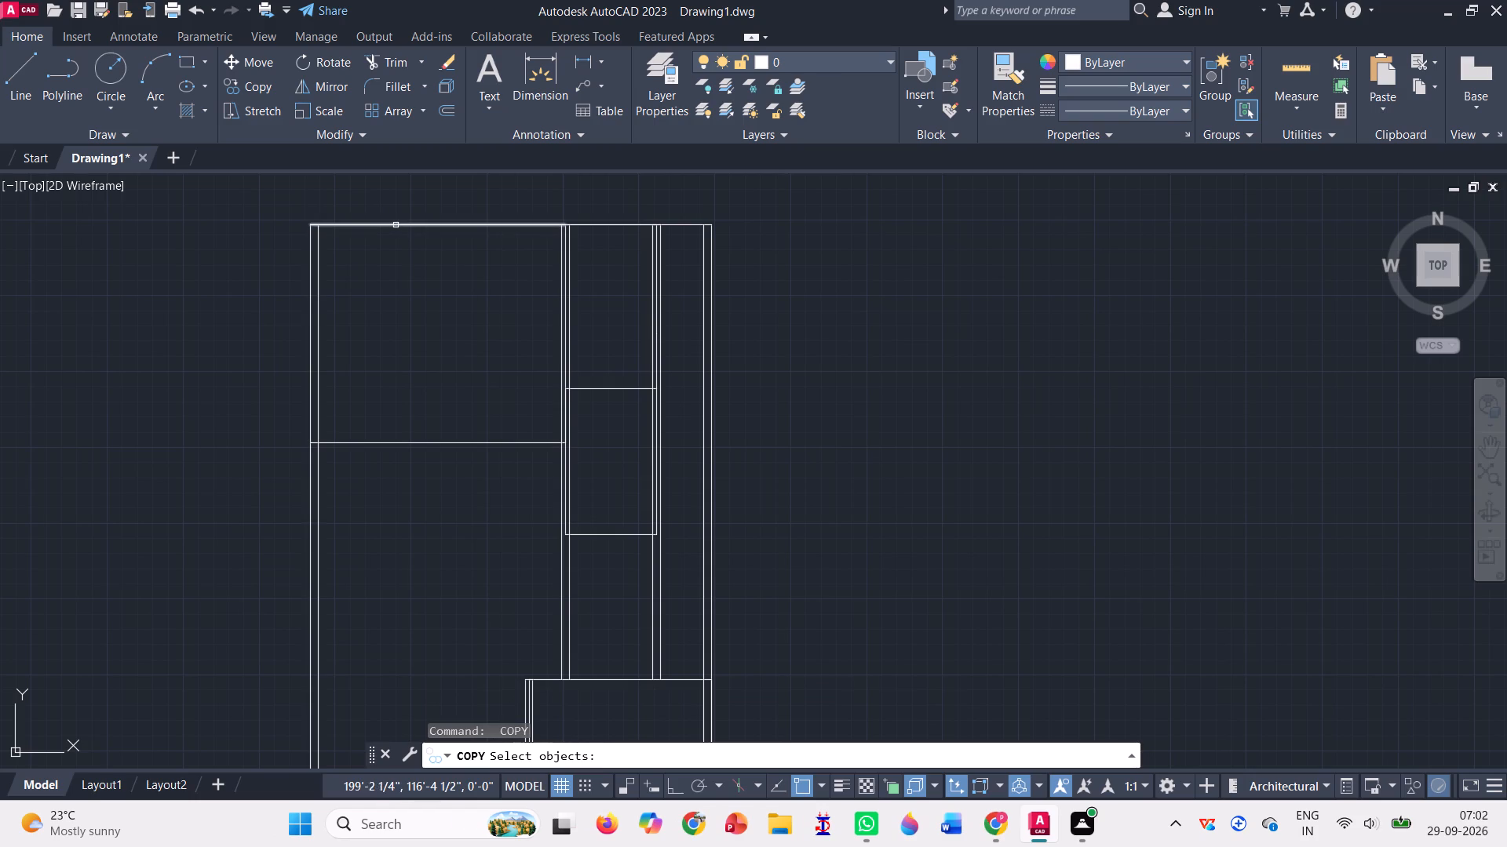
{"action": "left_click", "coordinate": [608, 224]}
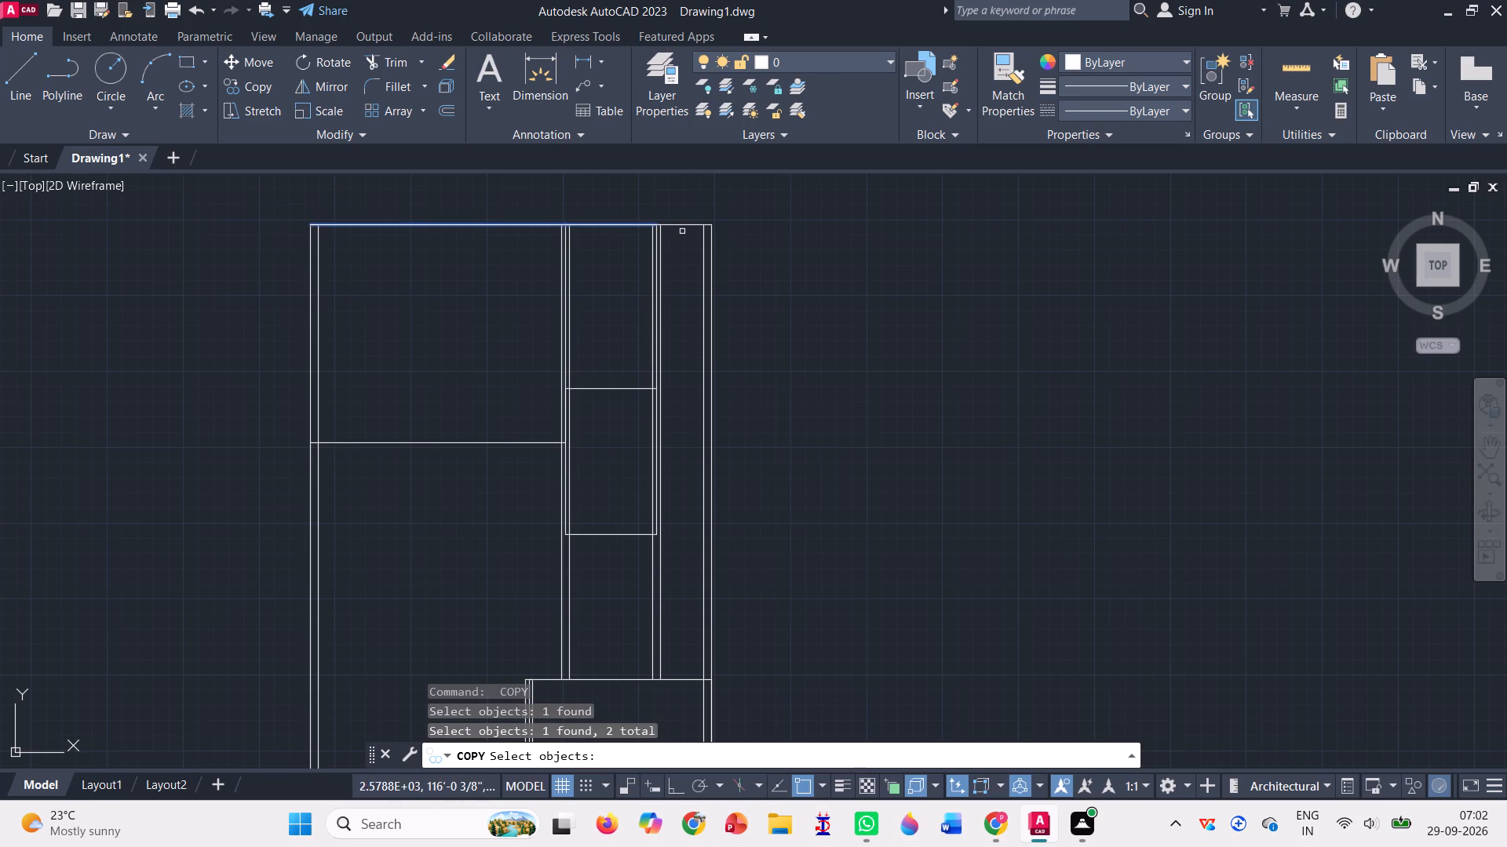
{"action": "left_click", "coordinate": [684, 227]}
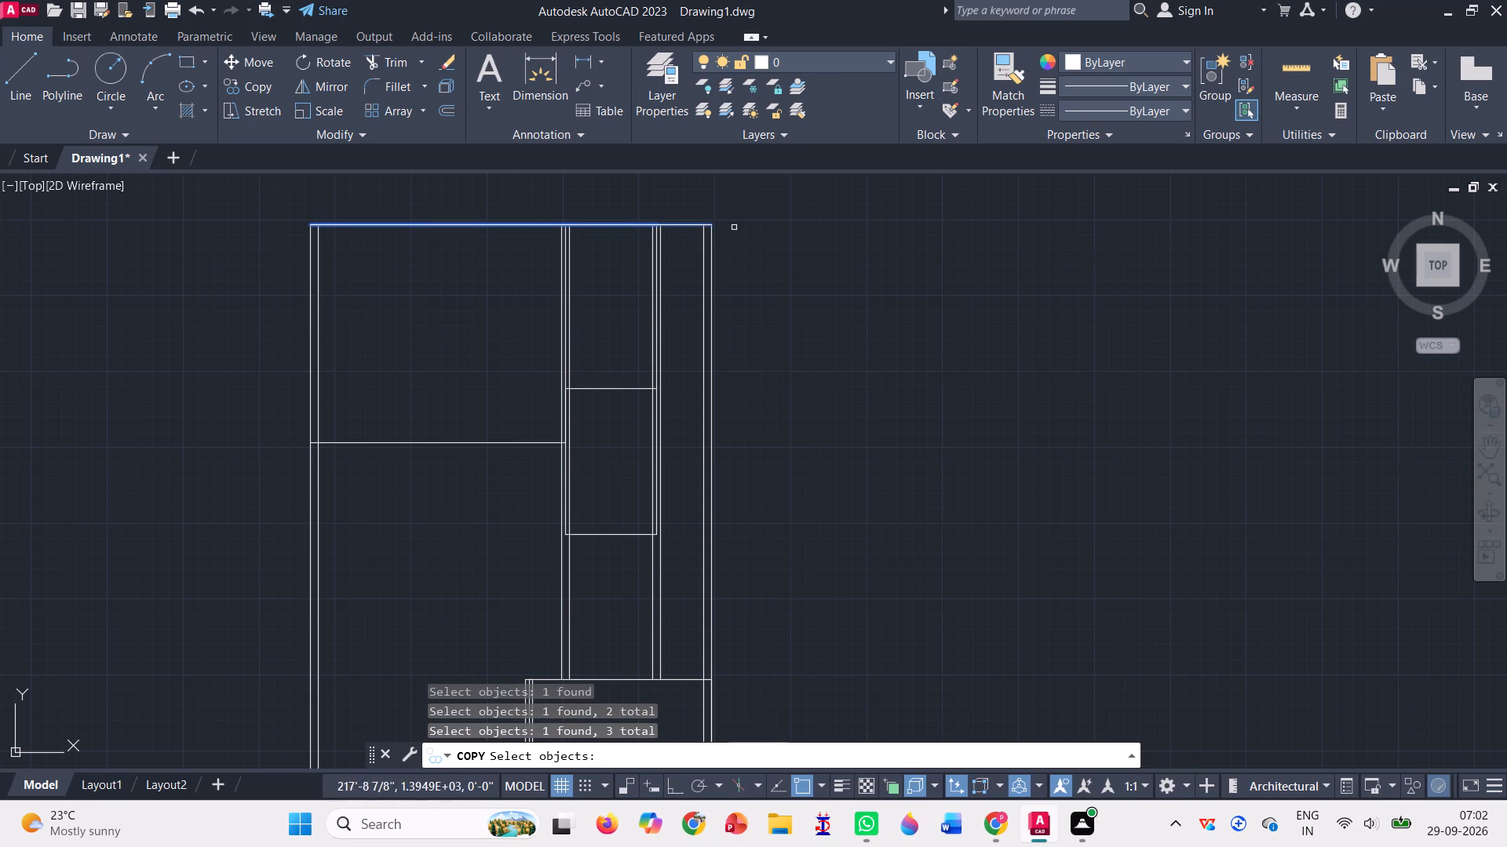
{"action": "key", "text": "Return"}
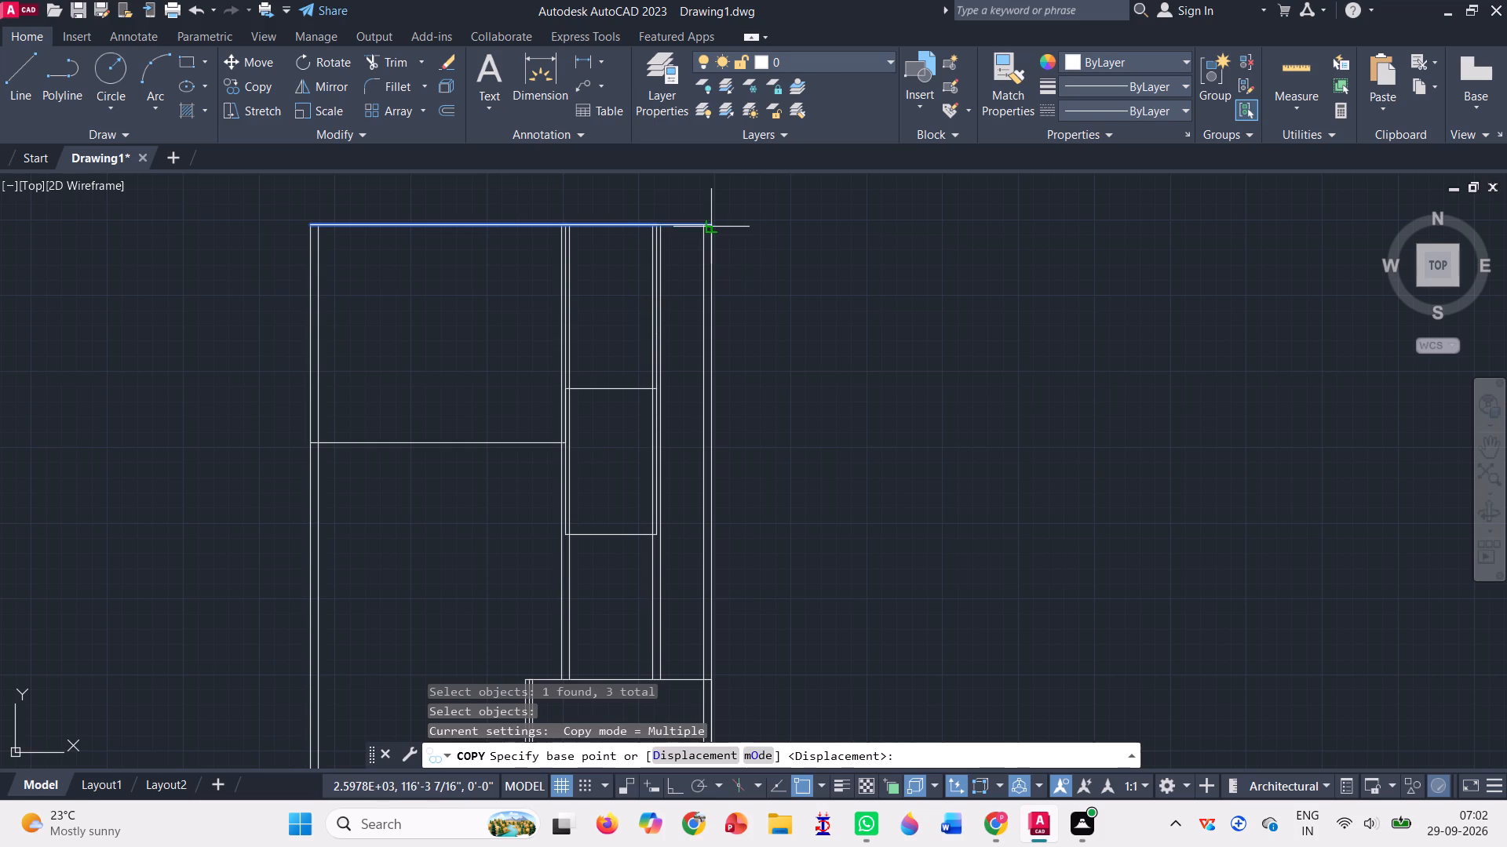
{"action": "left_click", "coordinate": [710, 226]}
{"action": "type", "text": "0'5\""}
{"action": "key", "text": "Return"}
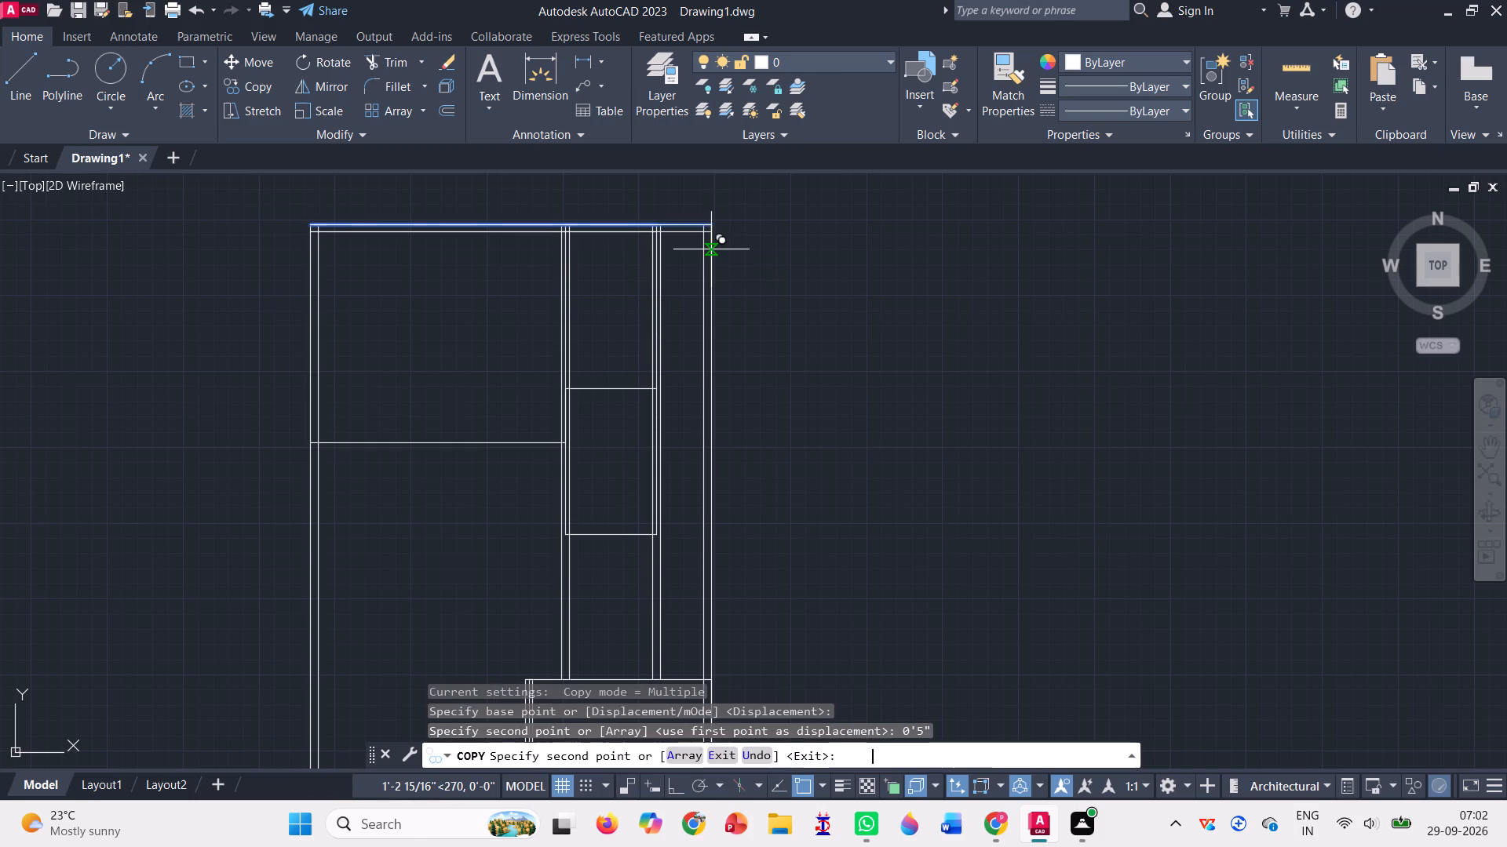
{"action": "key", "text": "Return"}
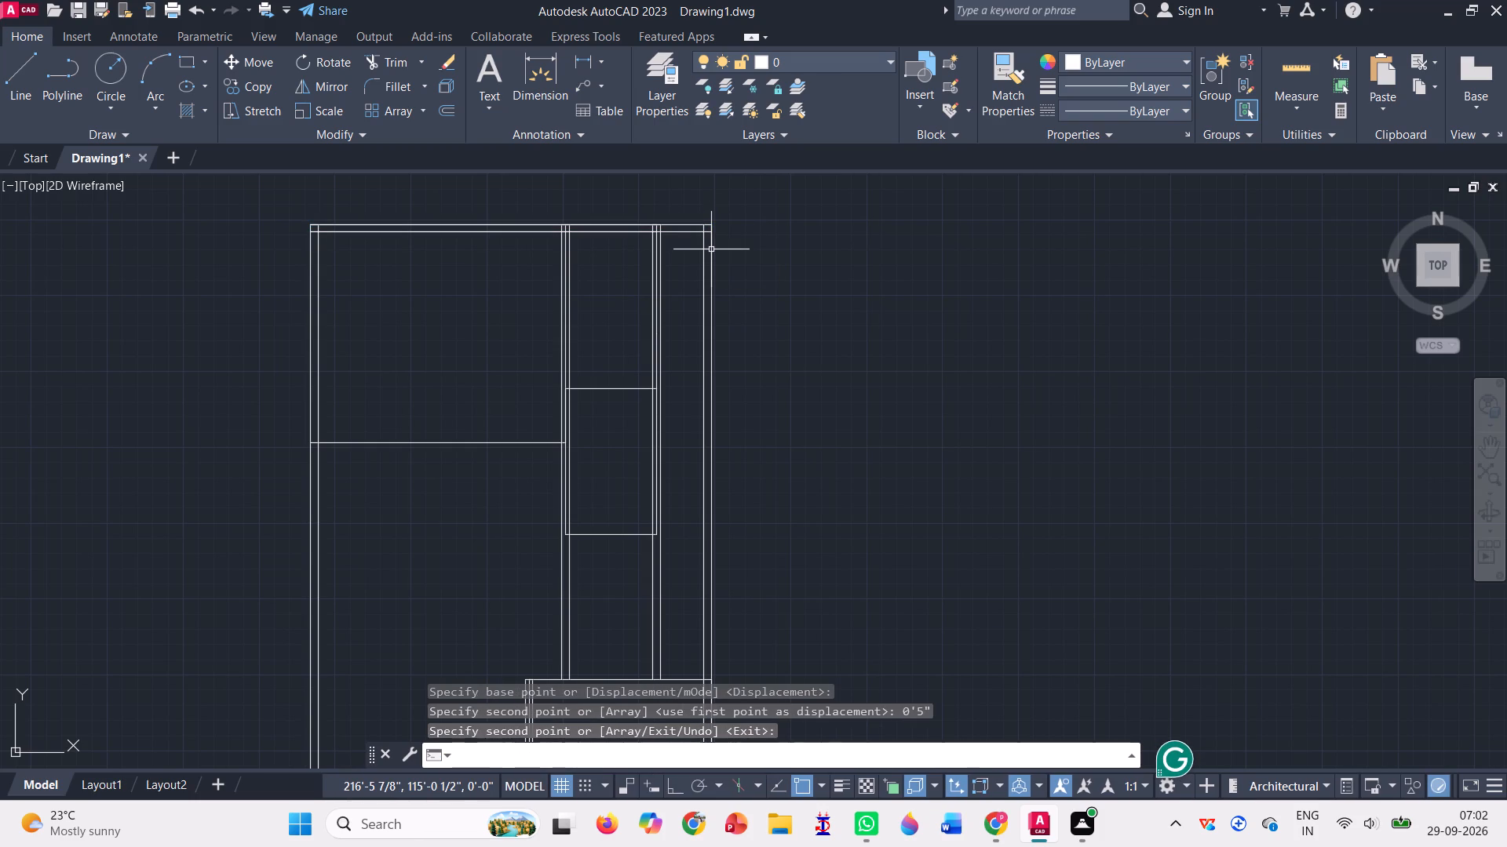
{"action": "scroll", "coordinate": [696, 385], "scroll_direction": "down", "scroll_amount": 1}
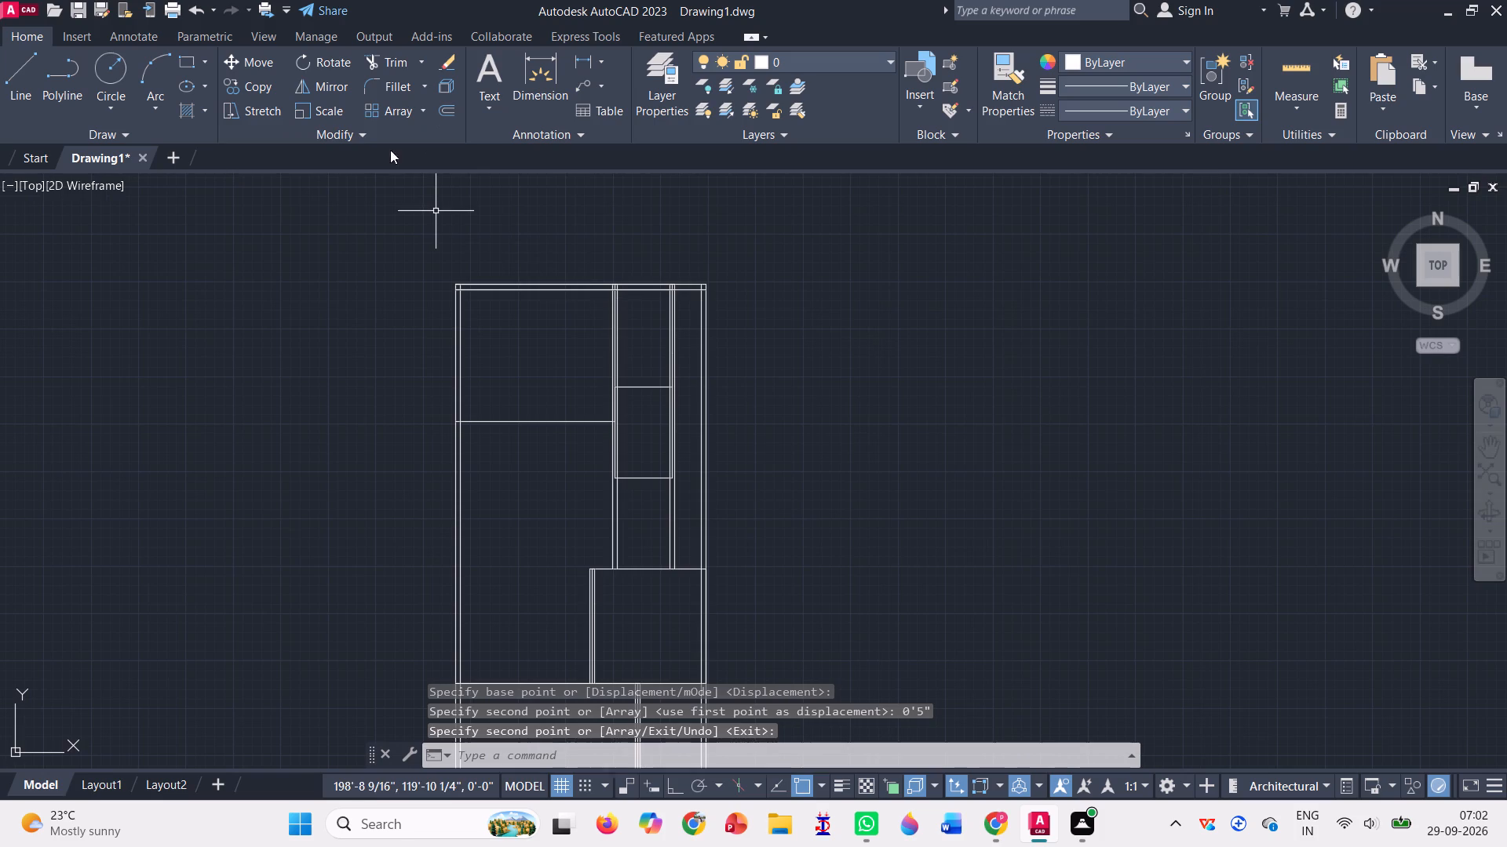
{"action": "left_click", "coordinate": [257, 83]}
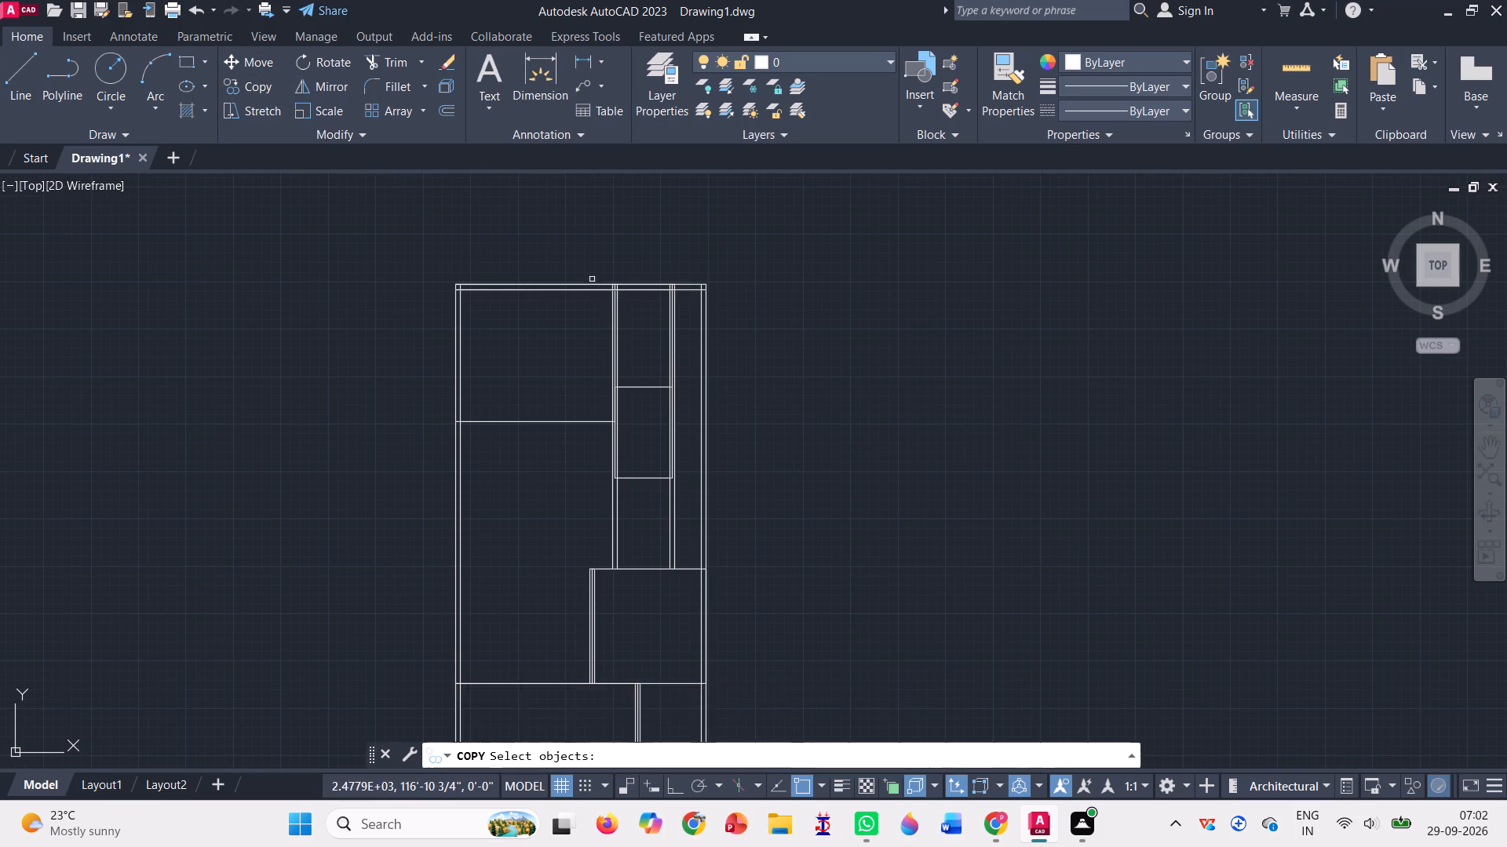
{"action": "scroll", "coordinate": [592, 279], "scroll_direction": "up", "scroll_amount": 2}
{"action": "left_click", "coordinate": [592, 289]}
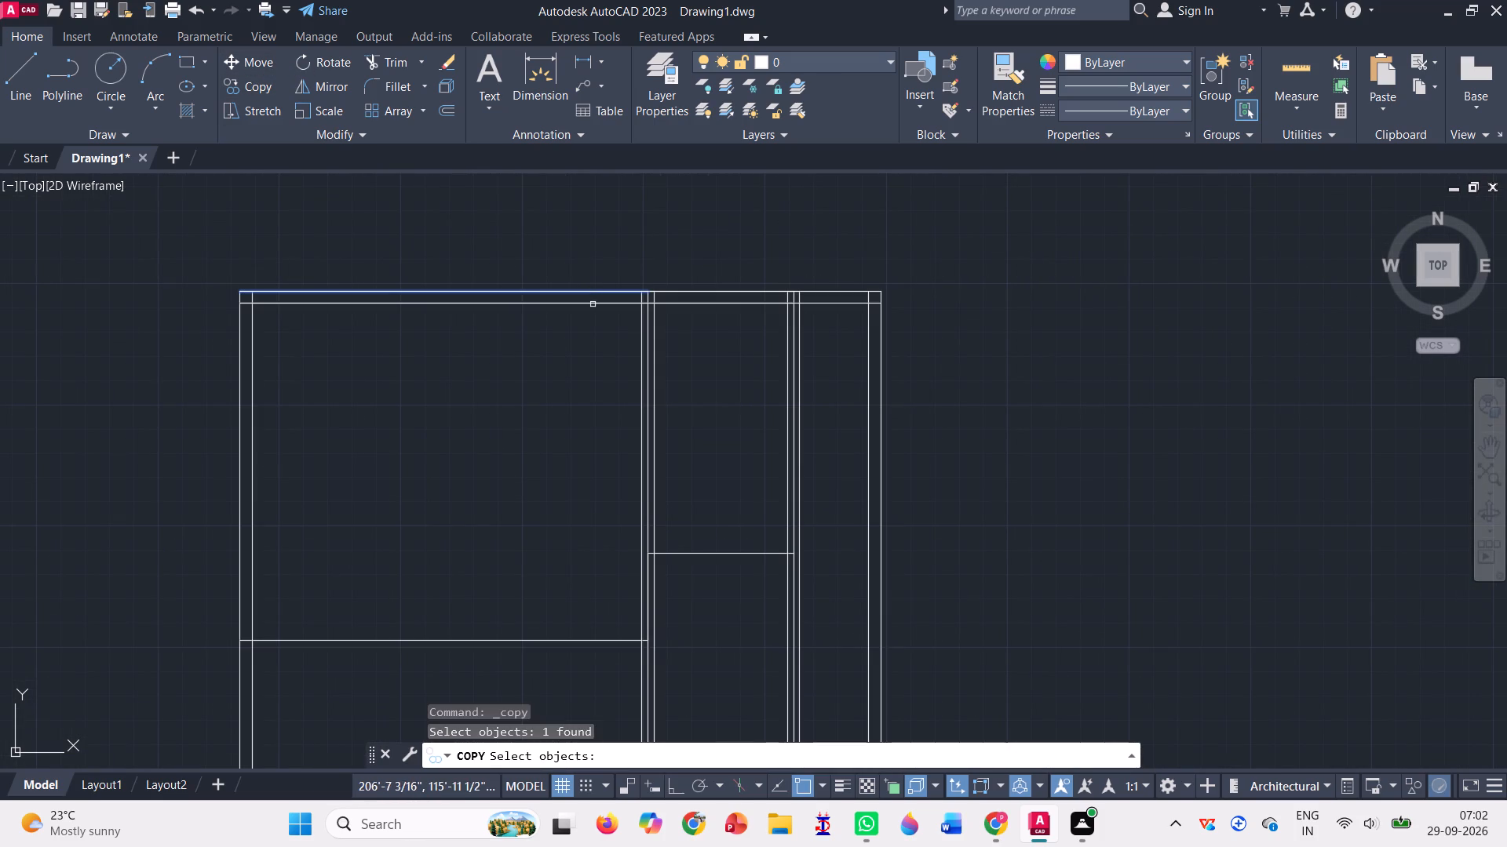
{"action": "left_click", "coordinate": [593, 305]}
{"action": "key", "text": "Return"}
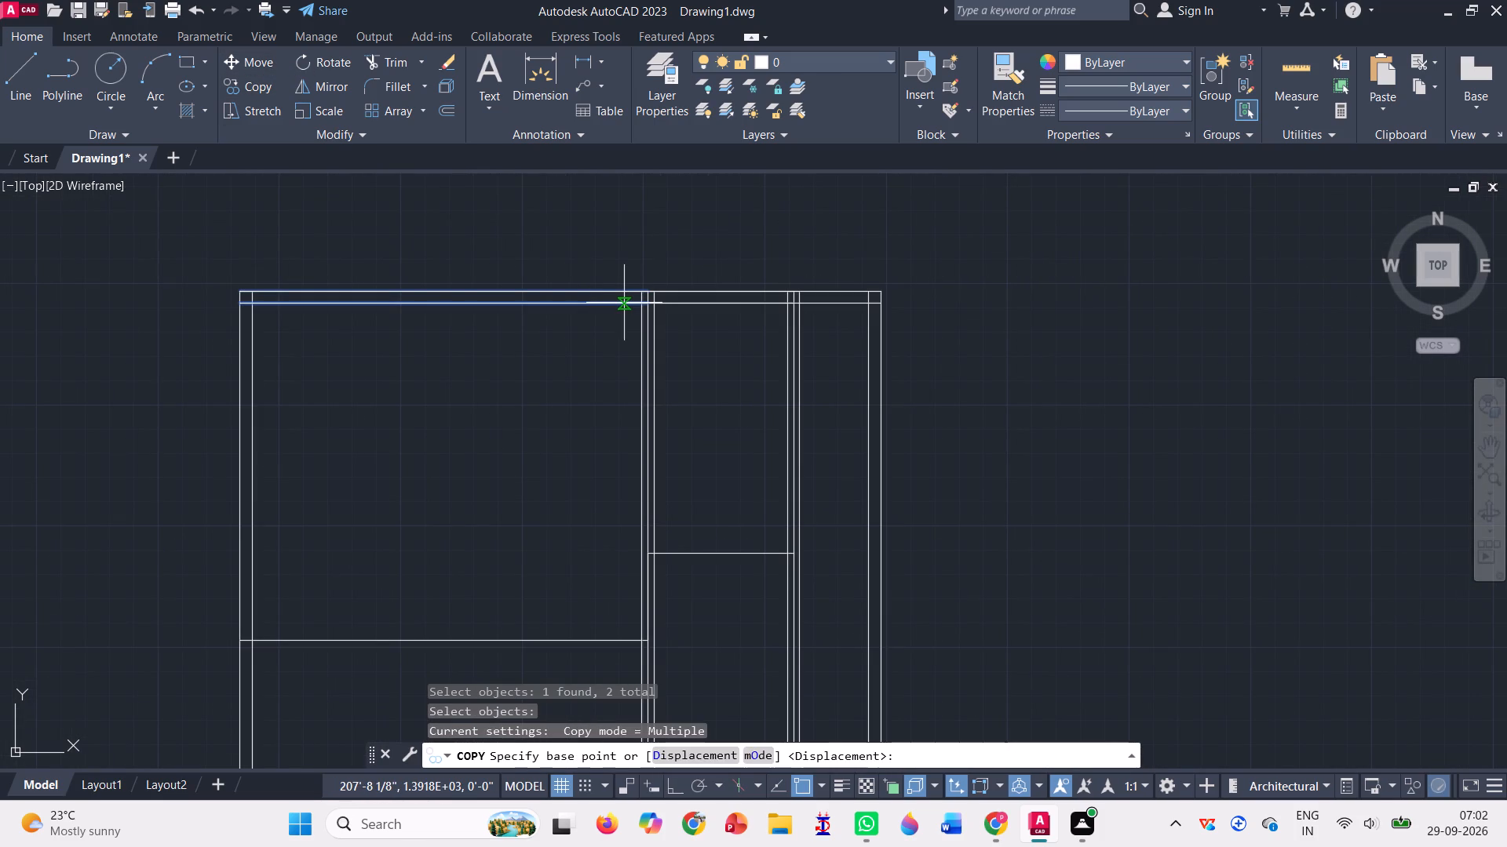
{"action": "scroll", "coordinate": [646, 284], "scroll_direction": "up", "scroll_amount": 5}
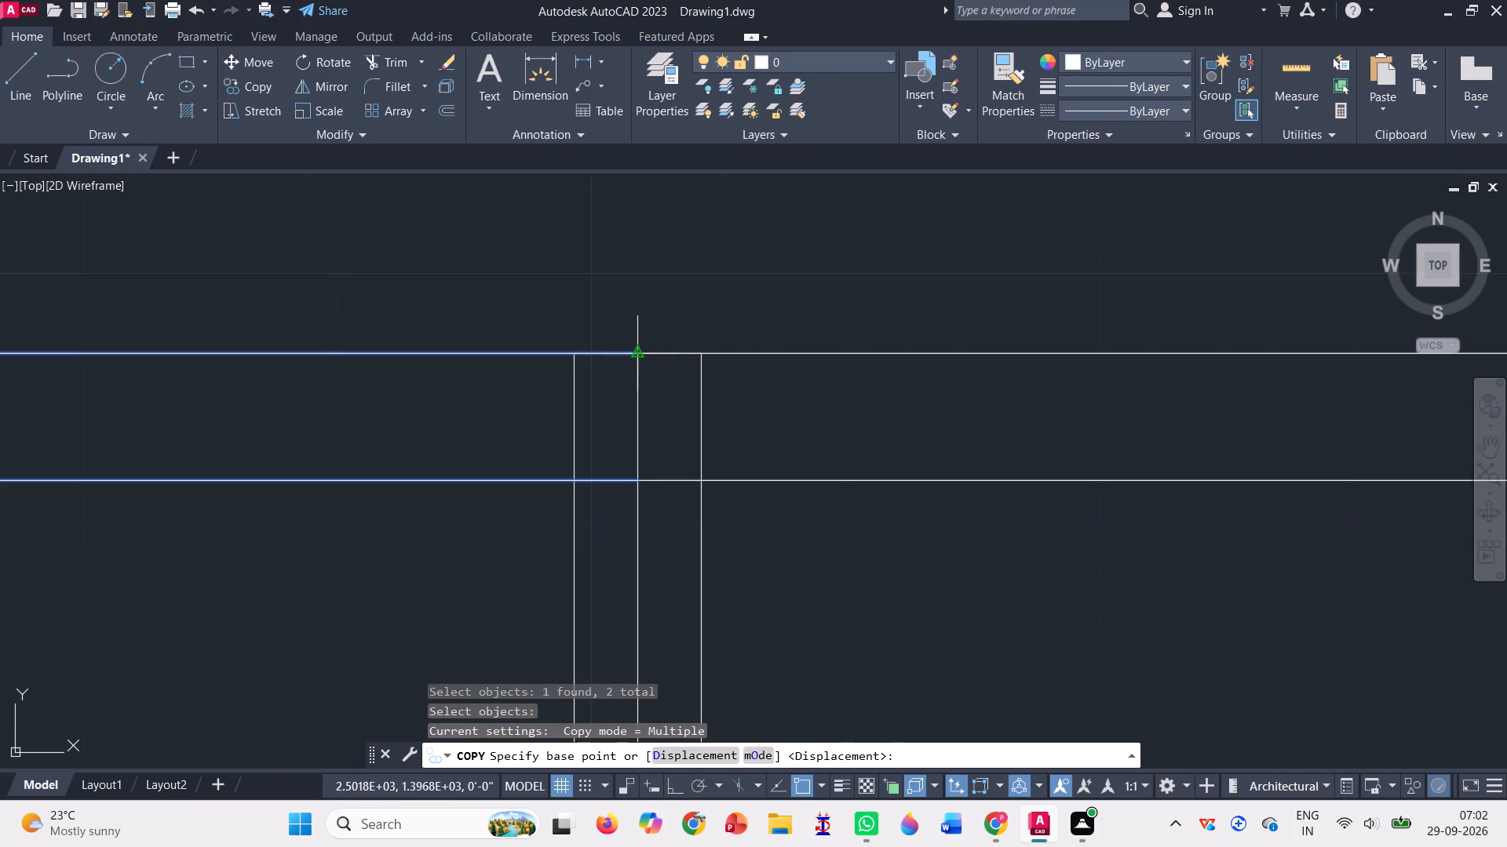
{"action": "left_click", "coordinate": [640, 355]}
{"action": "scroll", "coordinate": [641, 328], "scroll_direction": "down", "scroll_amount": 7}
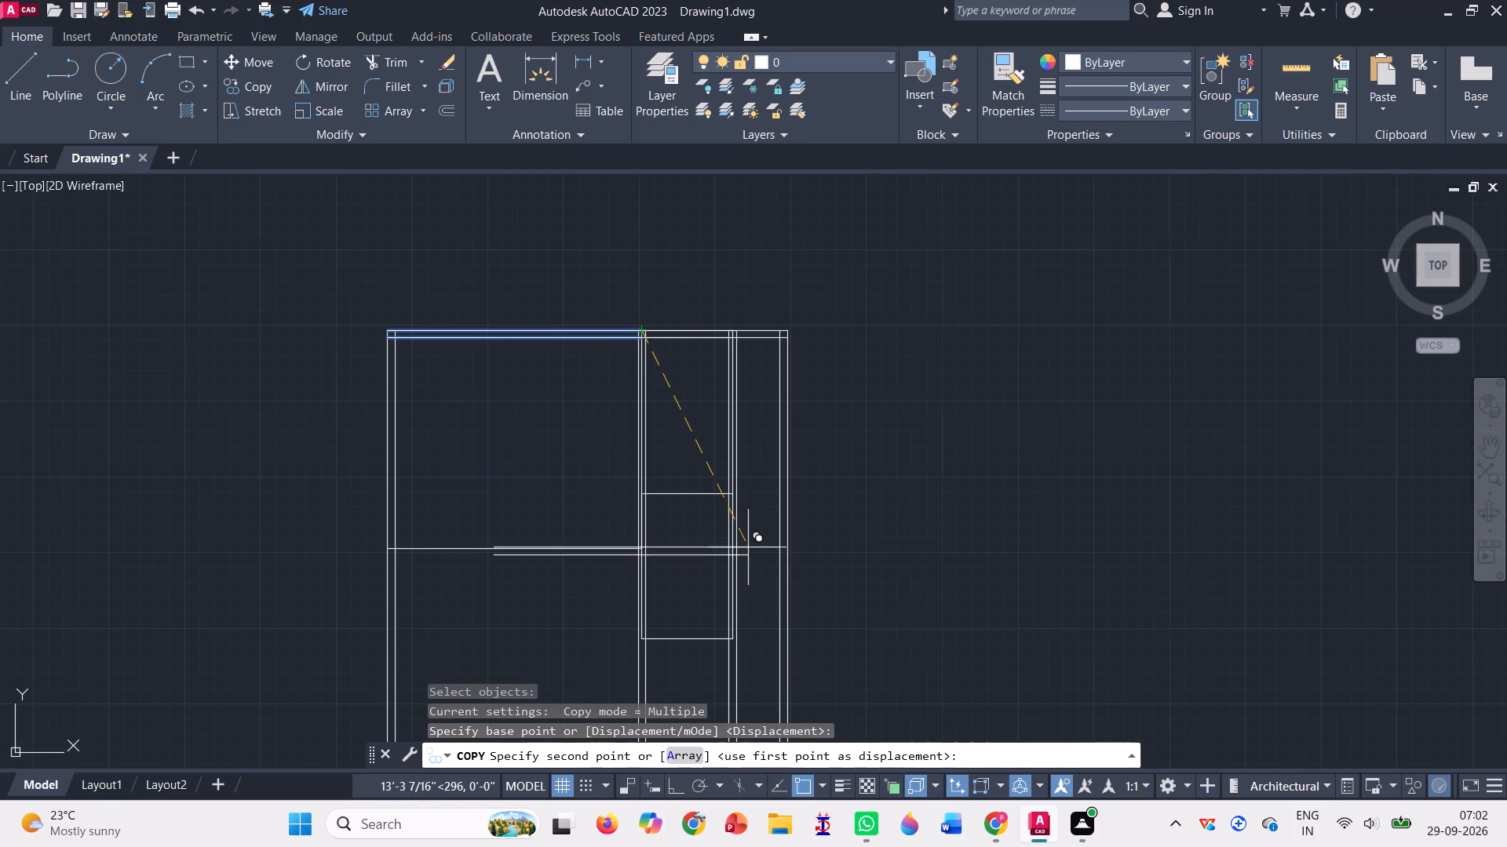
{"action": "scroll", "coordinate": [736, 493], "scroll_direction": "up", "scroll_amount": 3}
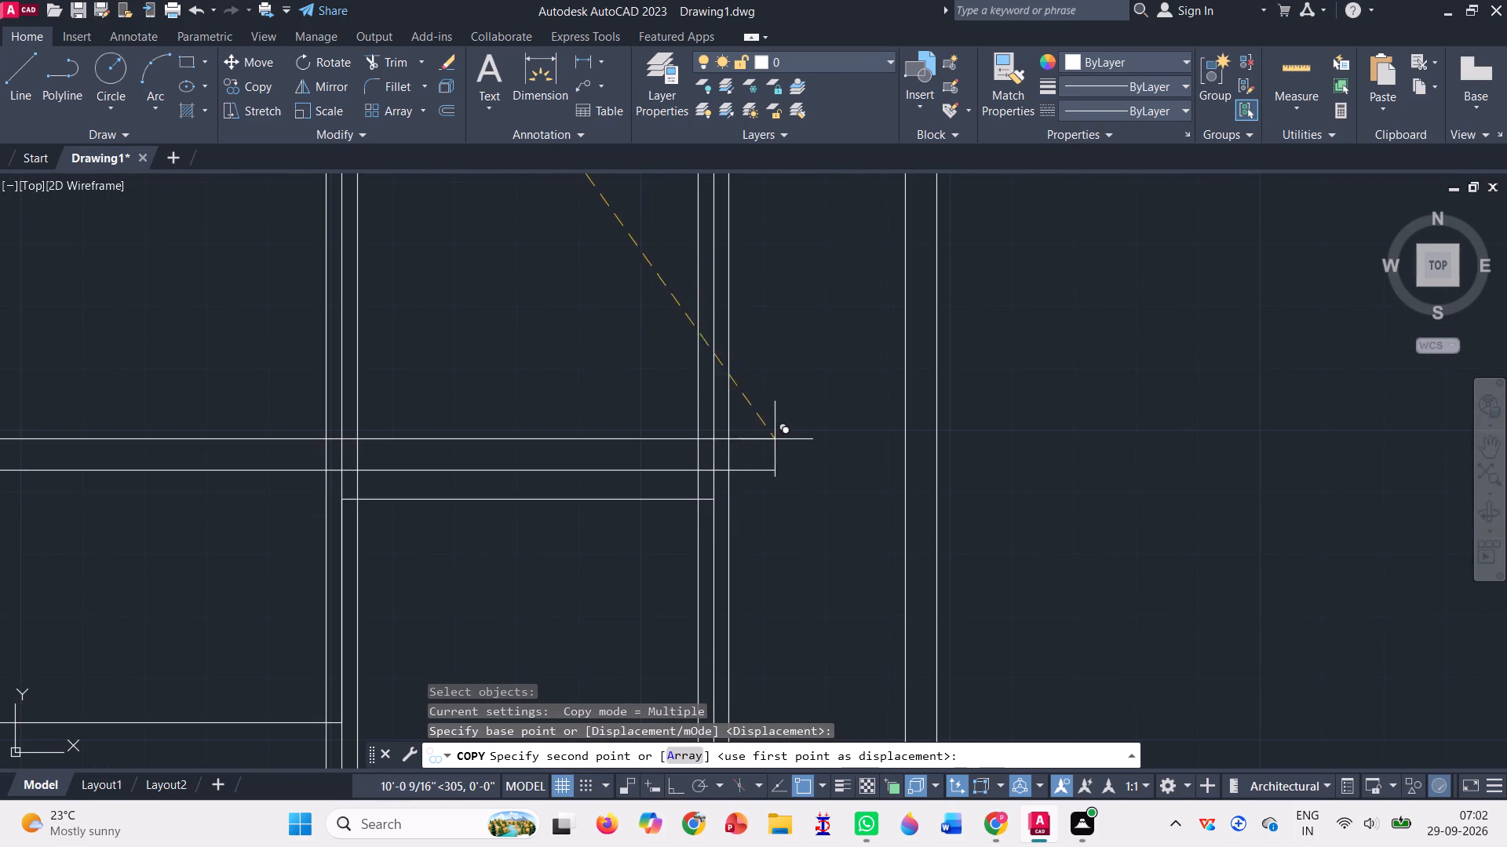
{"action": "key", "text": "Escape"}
Draw a short line across the top wall's thickness where it meets the inner face of the left outer wall.
{"action": "scroll", "coordinate": [740, 471], "scroll_direction": "down", "scroll_amount": 3}
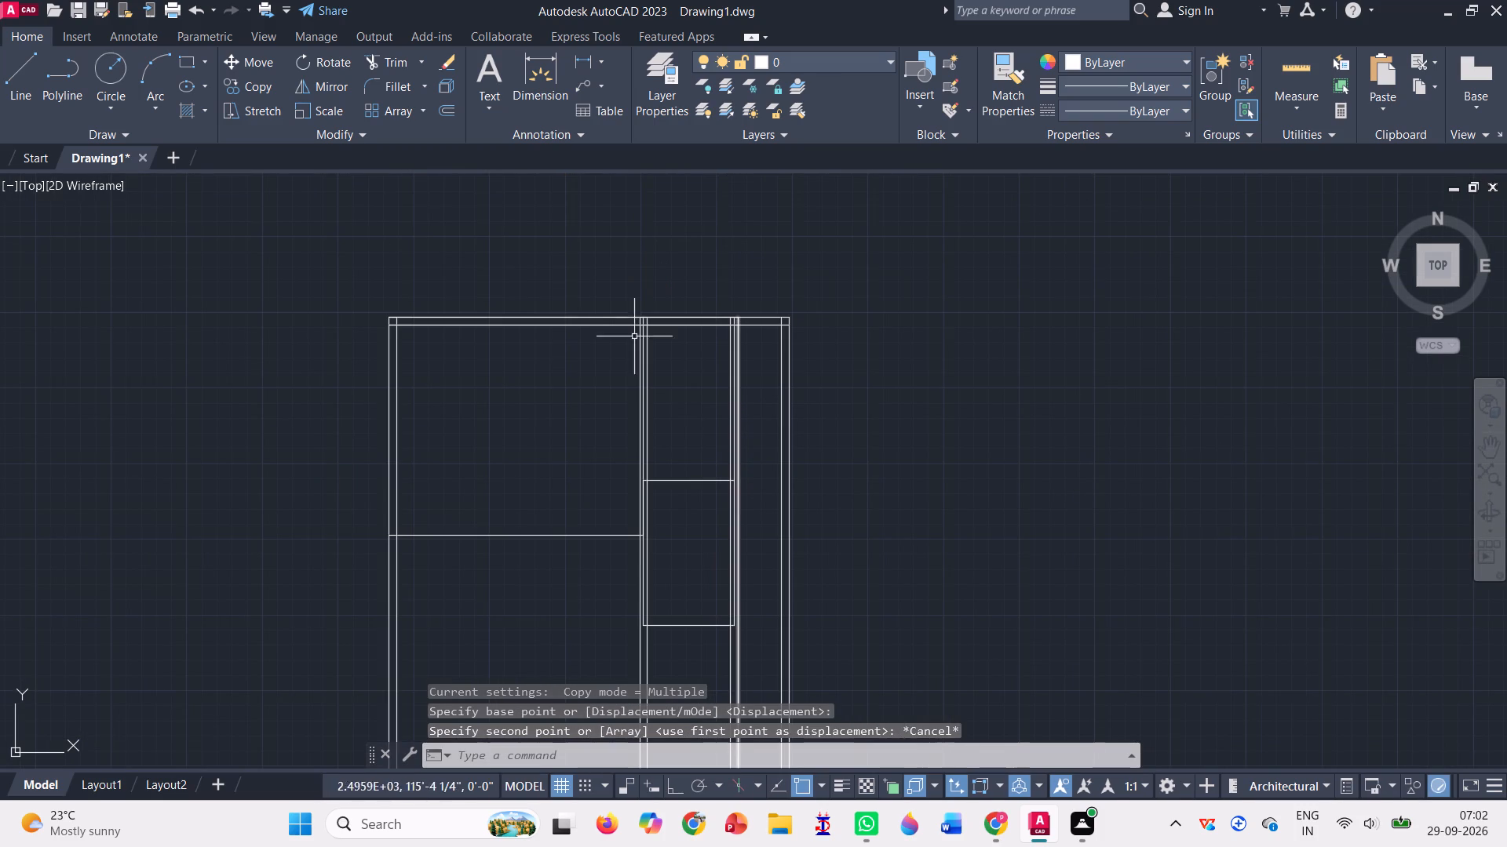
{"action": "scroll", "coordinate": [600, 317], "scroll_direction": "up", "scroll_amount": 1}
{"action": "scroll", "coordinate": [282, 316], "scroll_direction": "up", "scroll_amount": 3}
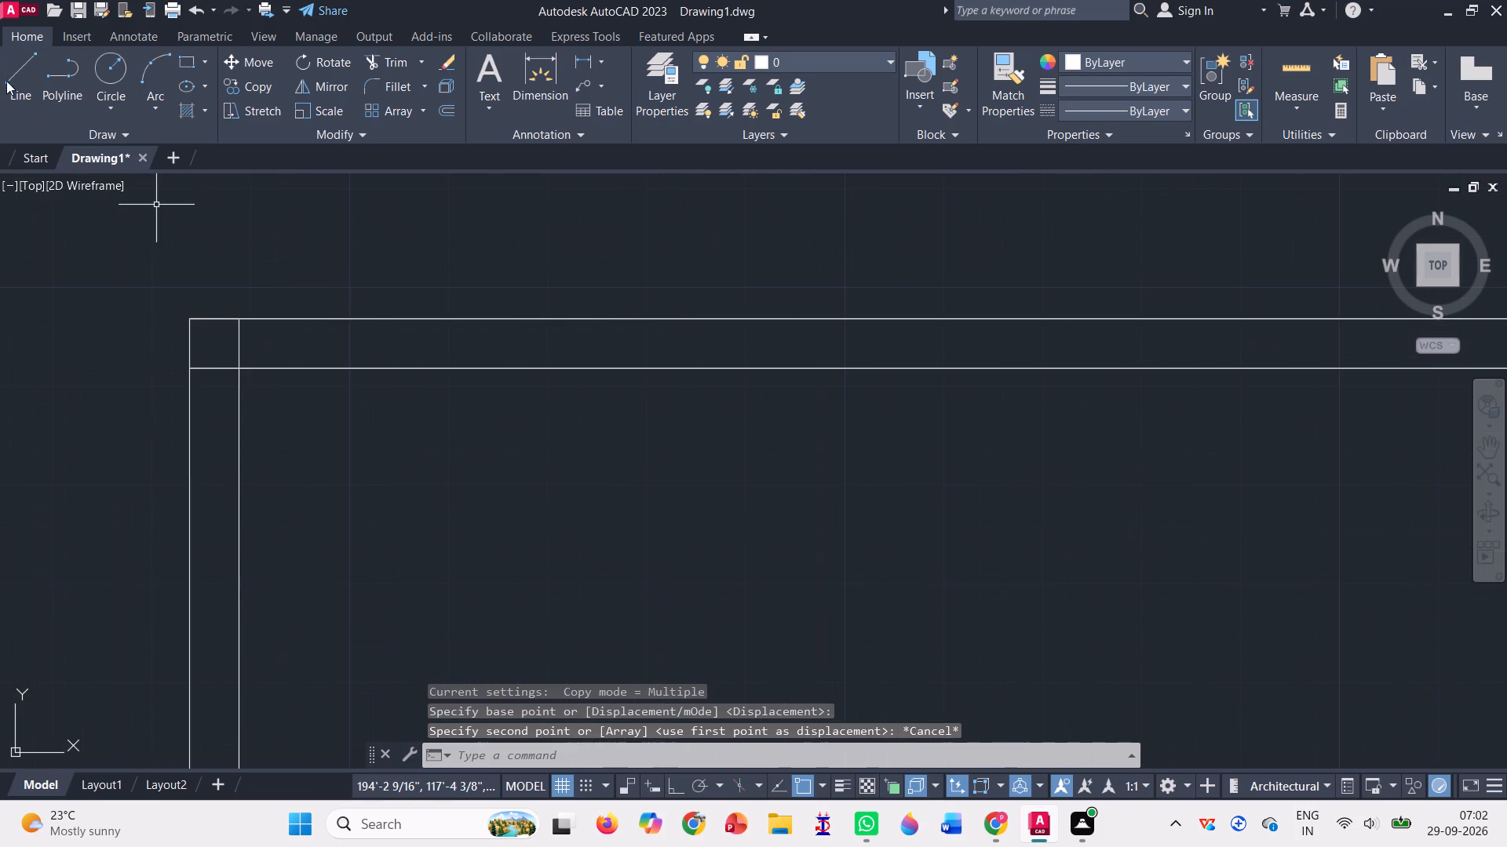
{"action": "left_click", "coordinate": [28, 82]}
{"action": "left_click", "coordinate": [232, 315]}
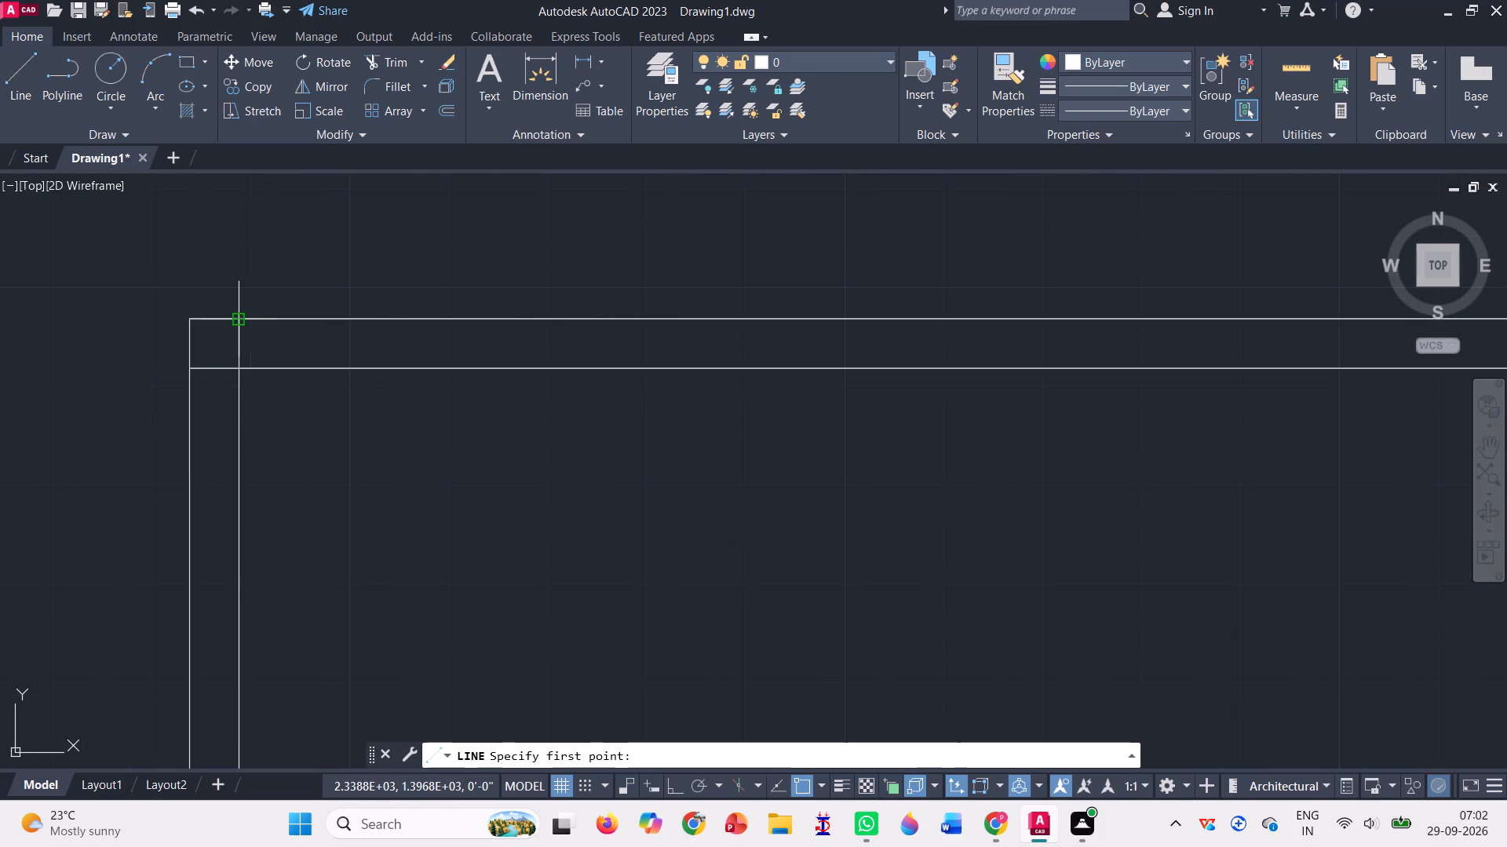
{"action": "left_click", "coordinate": [240, 372]}
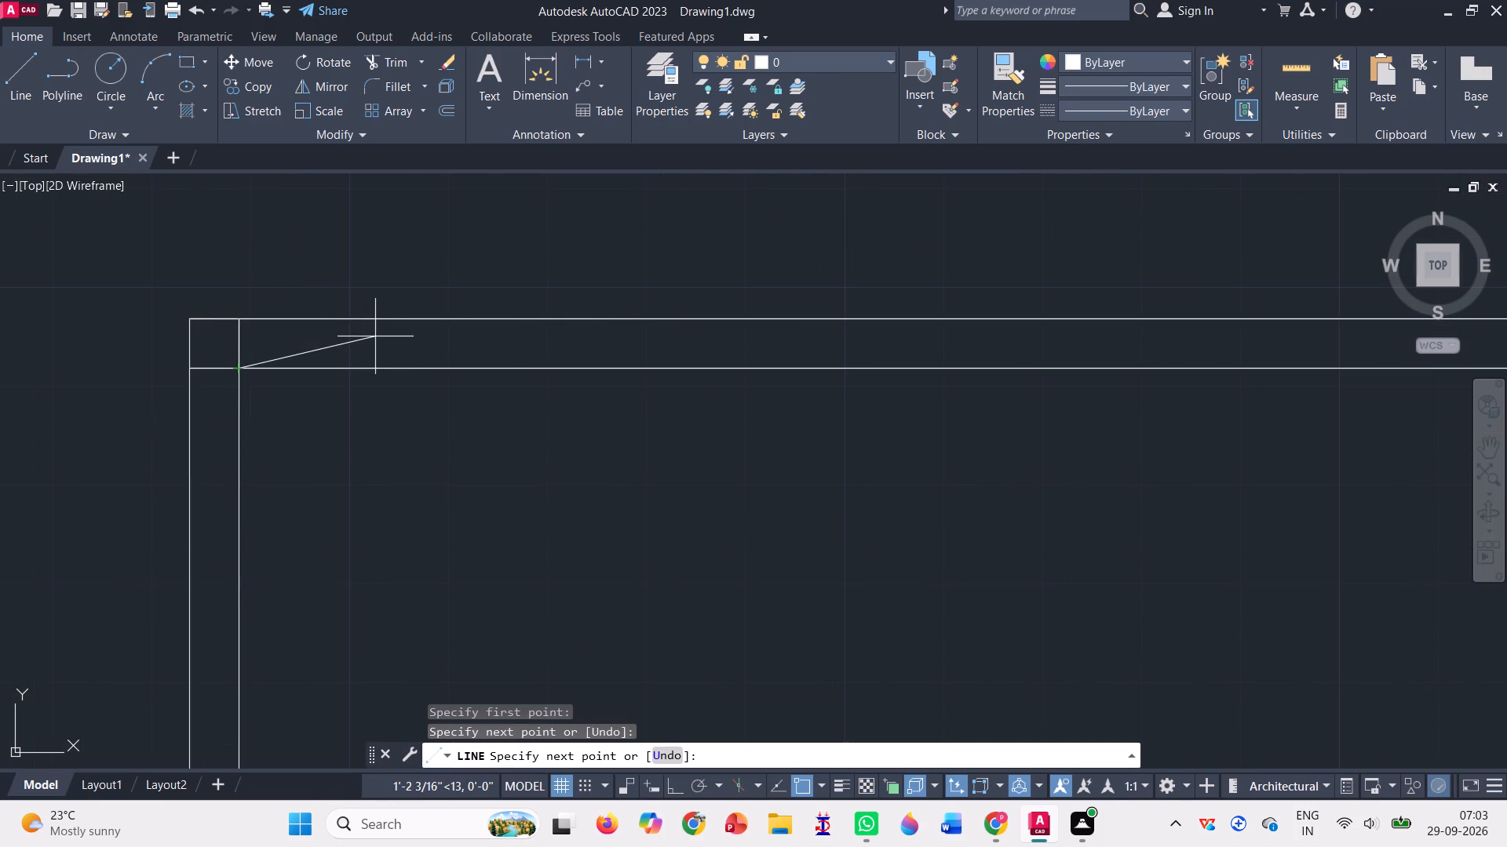
{"action": "key", "text": "Escape"}
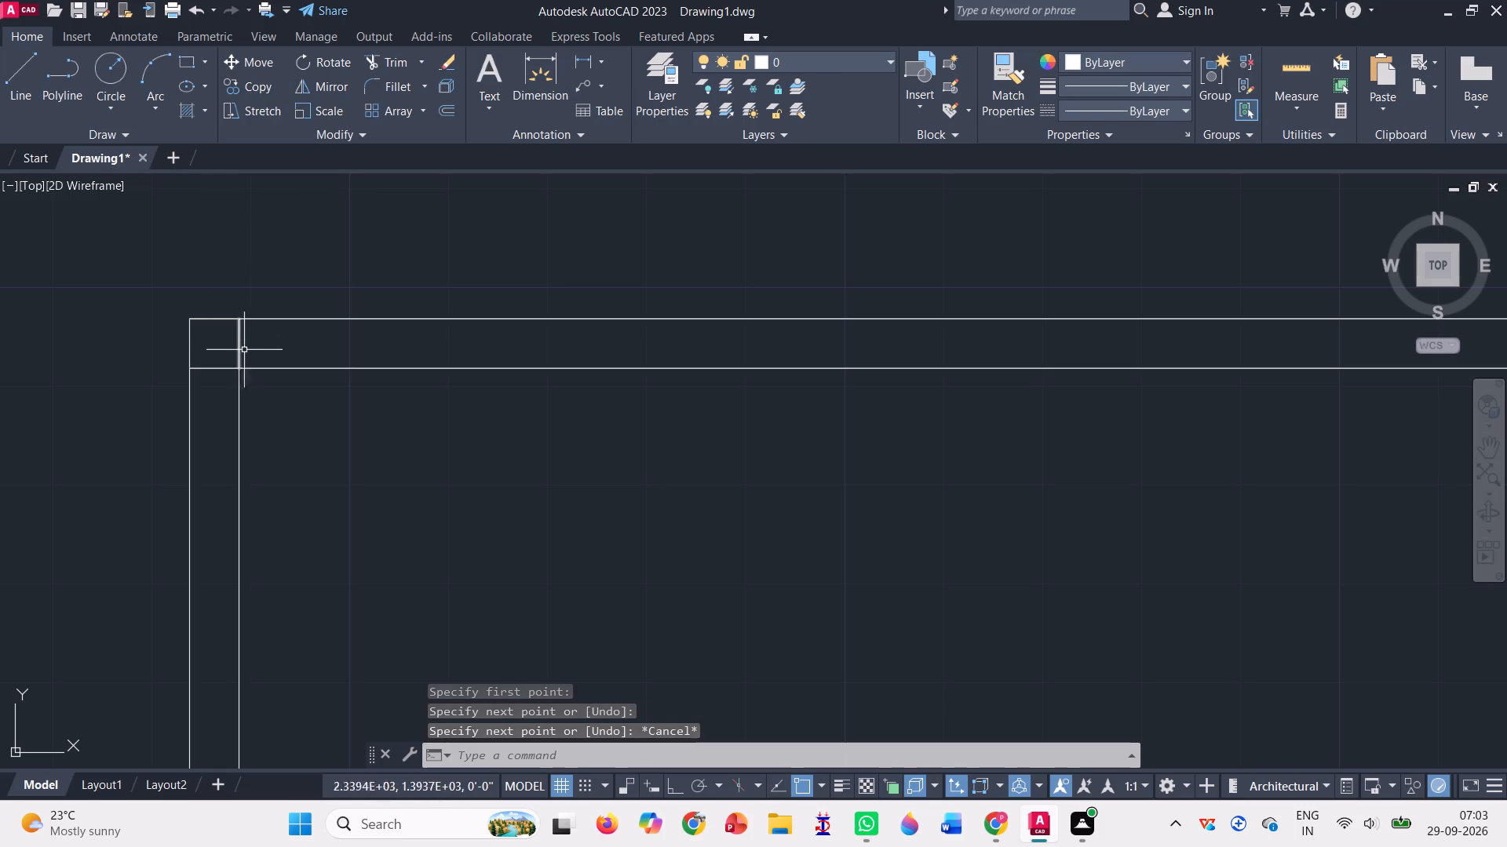
Copy the top-left wall line pair and its short cross line, based at the cross line's midpoint, onto the middle column's two partition lines.
{"action": "left_click", "coordinate": [263, 80]}
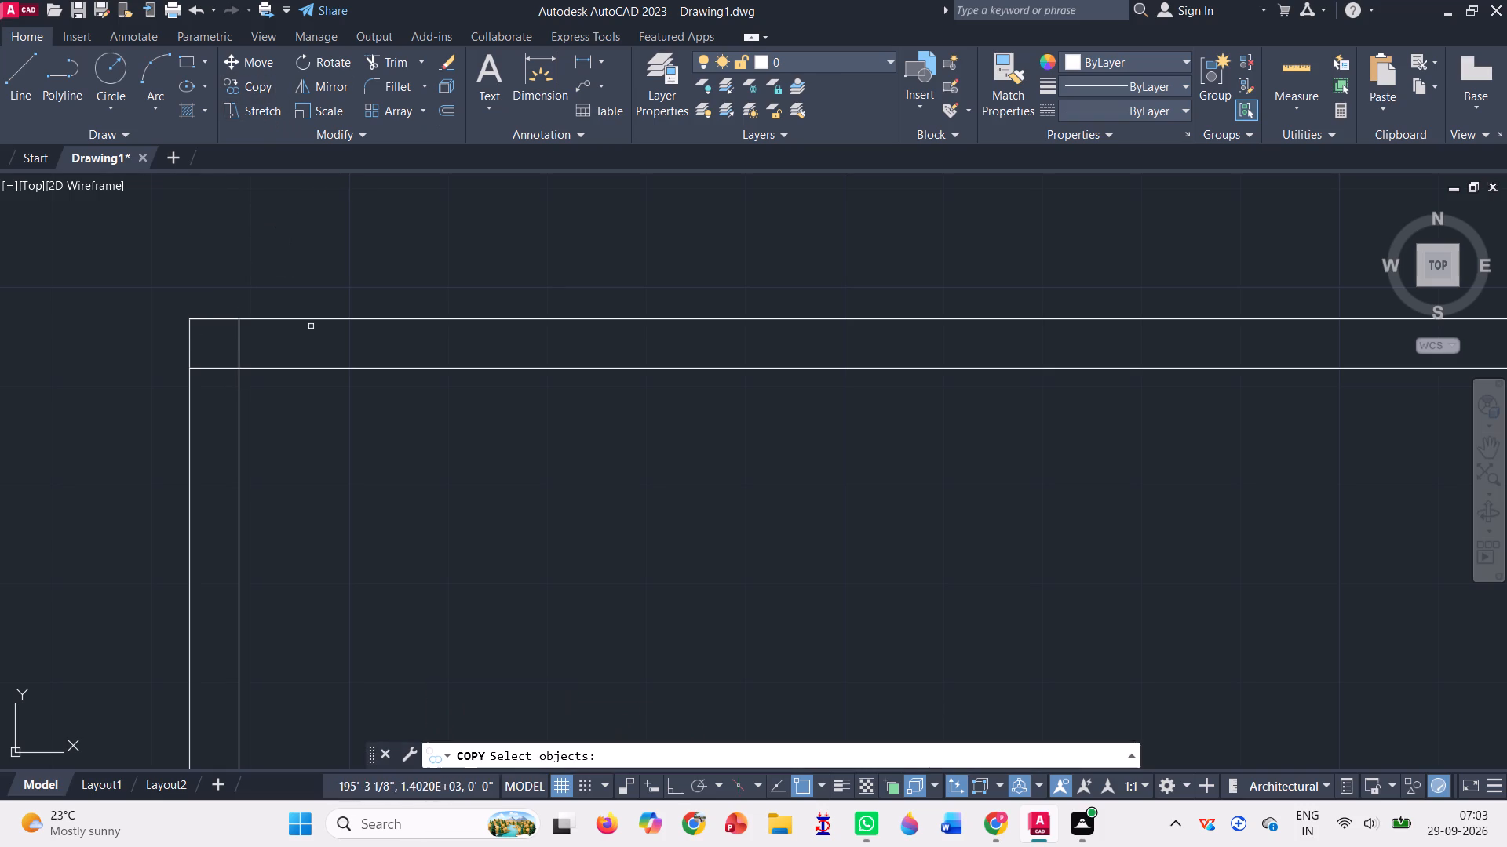
{"action": "left_click", "coordinate": [315, 319]}
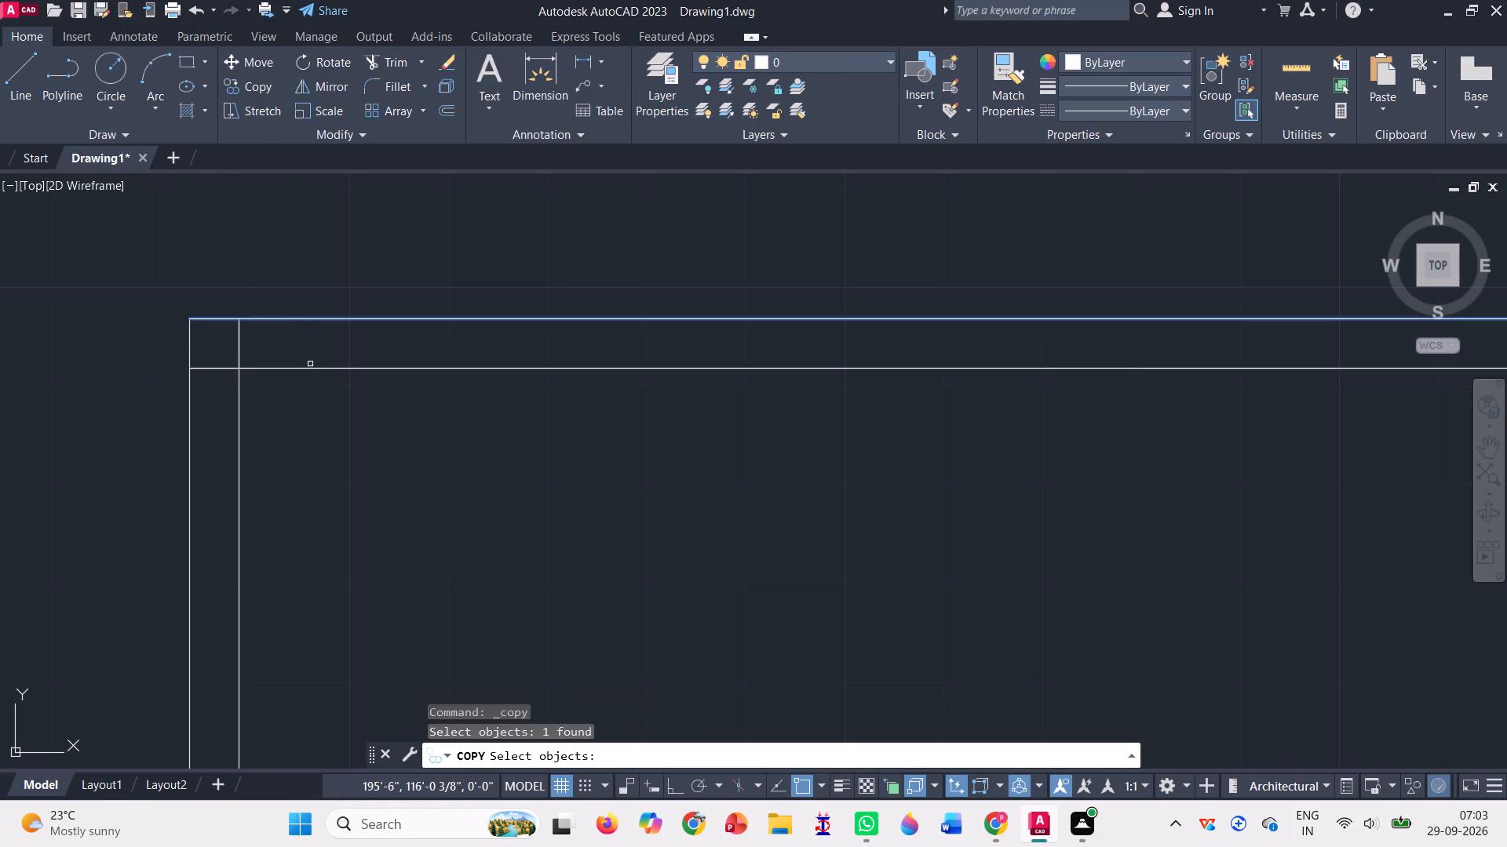
{"action": "left_click", "coordinate": [312, 369]}
{"action": "left_click", "coordinate": [239, 341]}
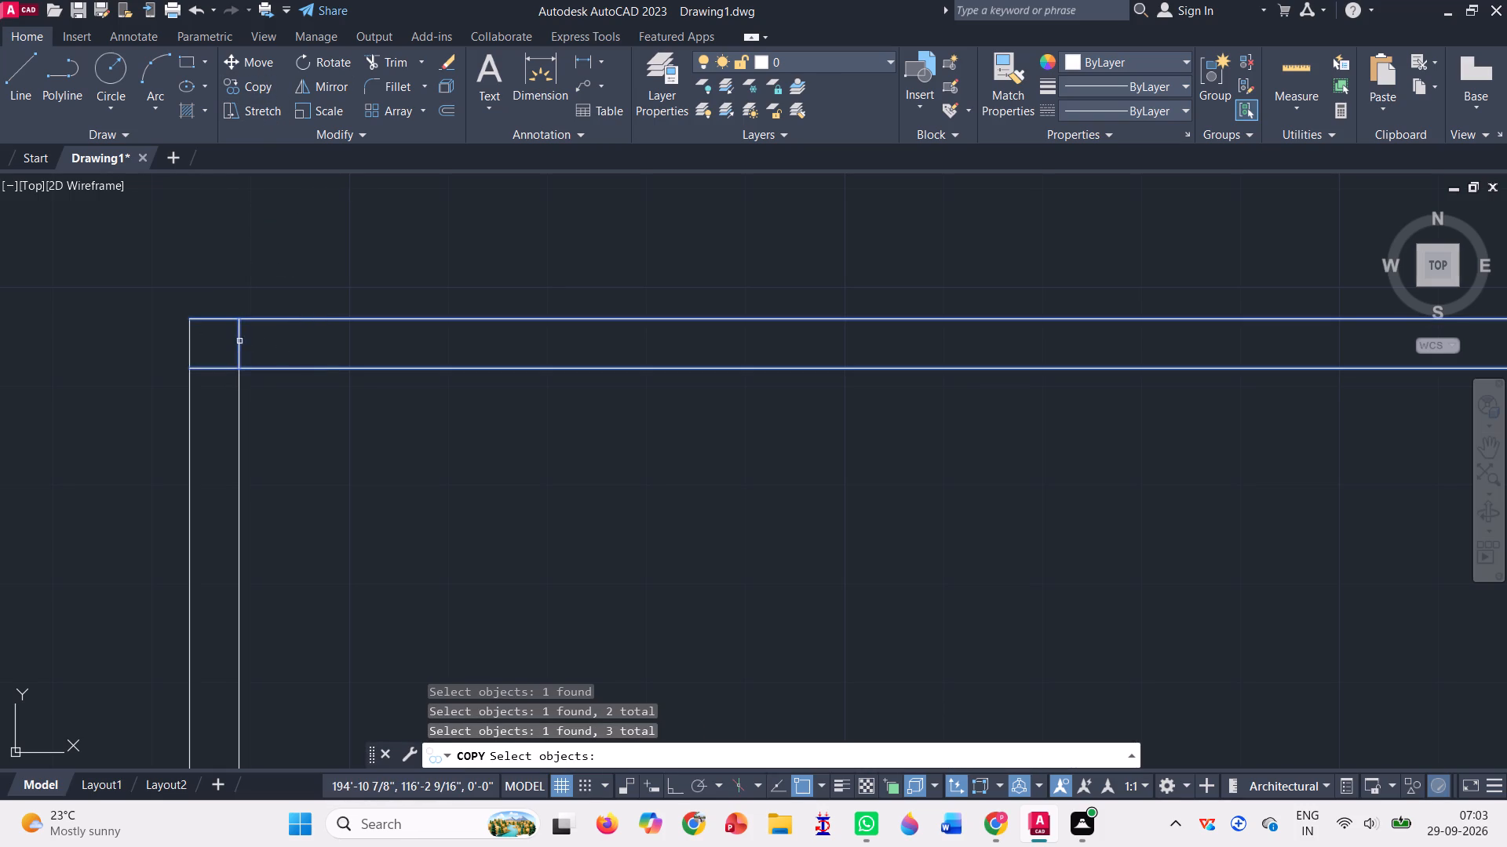
{"action": "key", "text": "Return"}
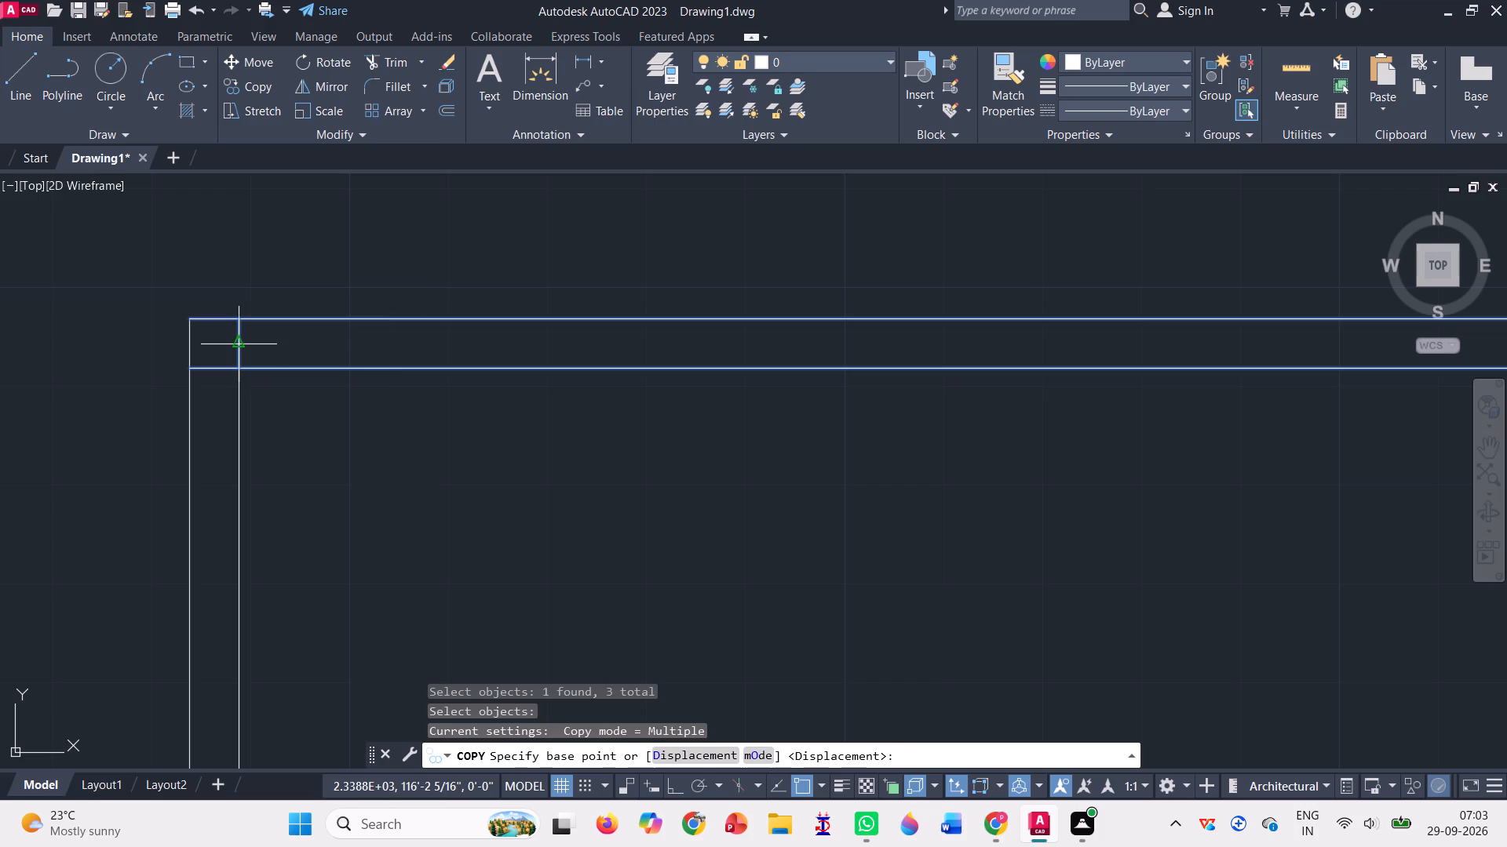
{"action": "left_click", "coordinate": [243, 349]}
{"action": "scroll", "coordinate": [243, 349], "scroll_direction": "down", "scroll_amount": 6}
{"action": "scroll", "coordinate": [346, 481], "scroll_direction": "up", "scroll_amount": 1}
{"action": "scroll", "coordinate": [338, 358], "scroll_direction": "up", "scroll_amount": 5}
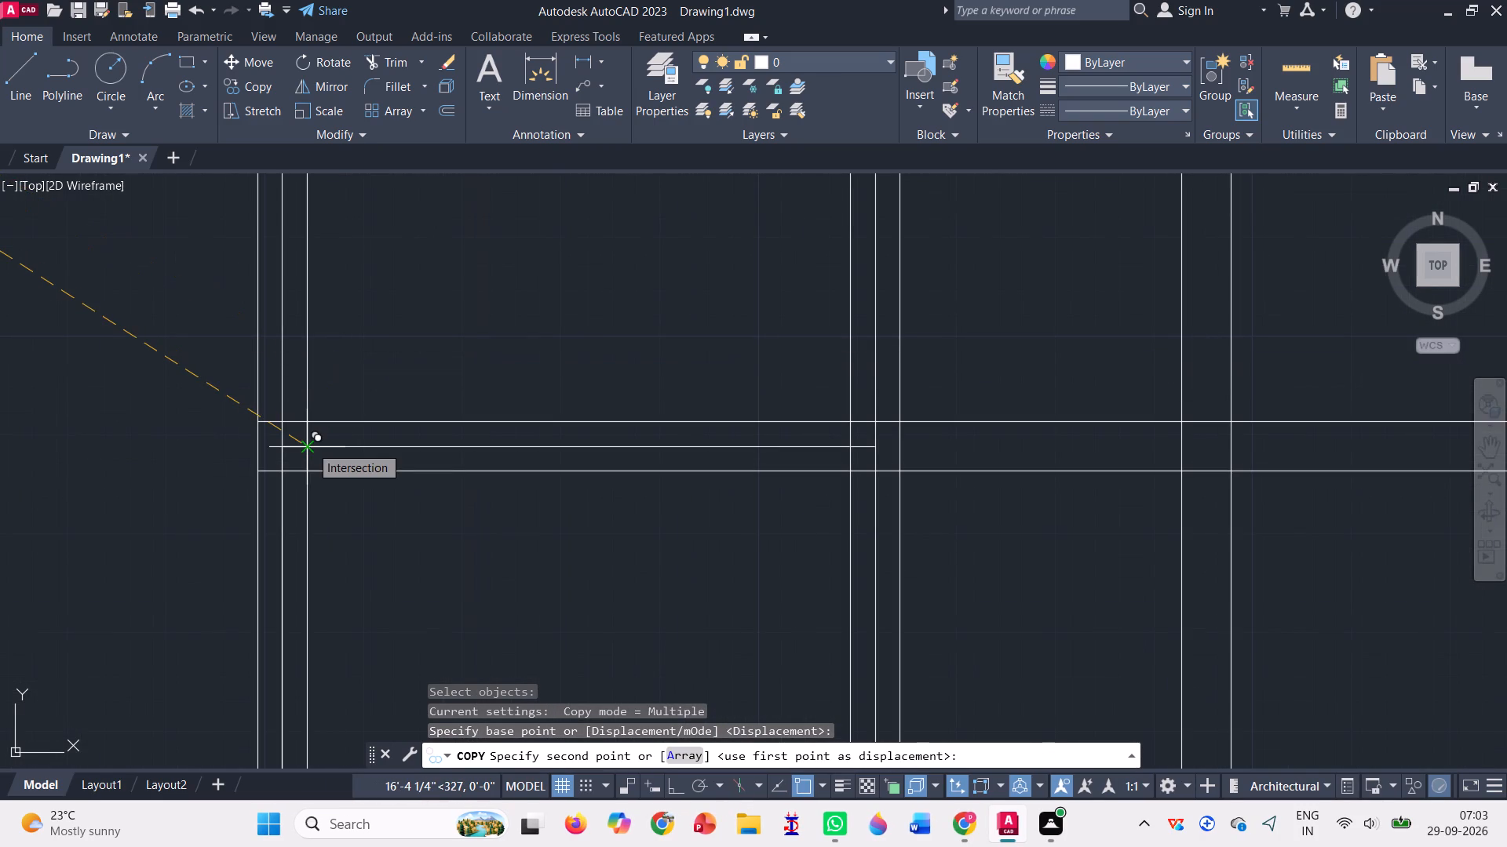
{"action": "left_click", "coordinate": [310, 445]}
{"action": "scroll", "coordinate": [331, 427], "scroll_direction": "down", "scroll_amount": 3}
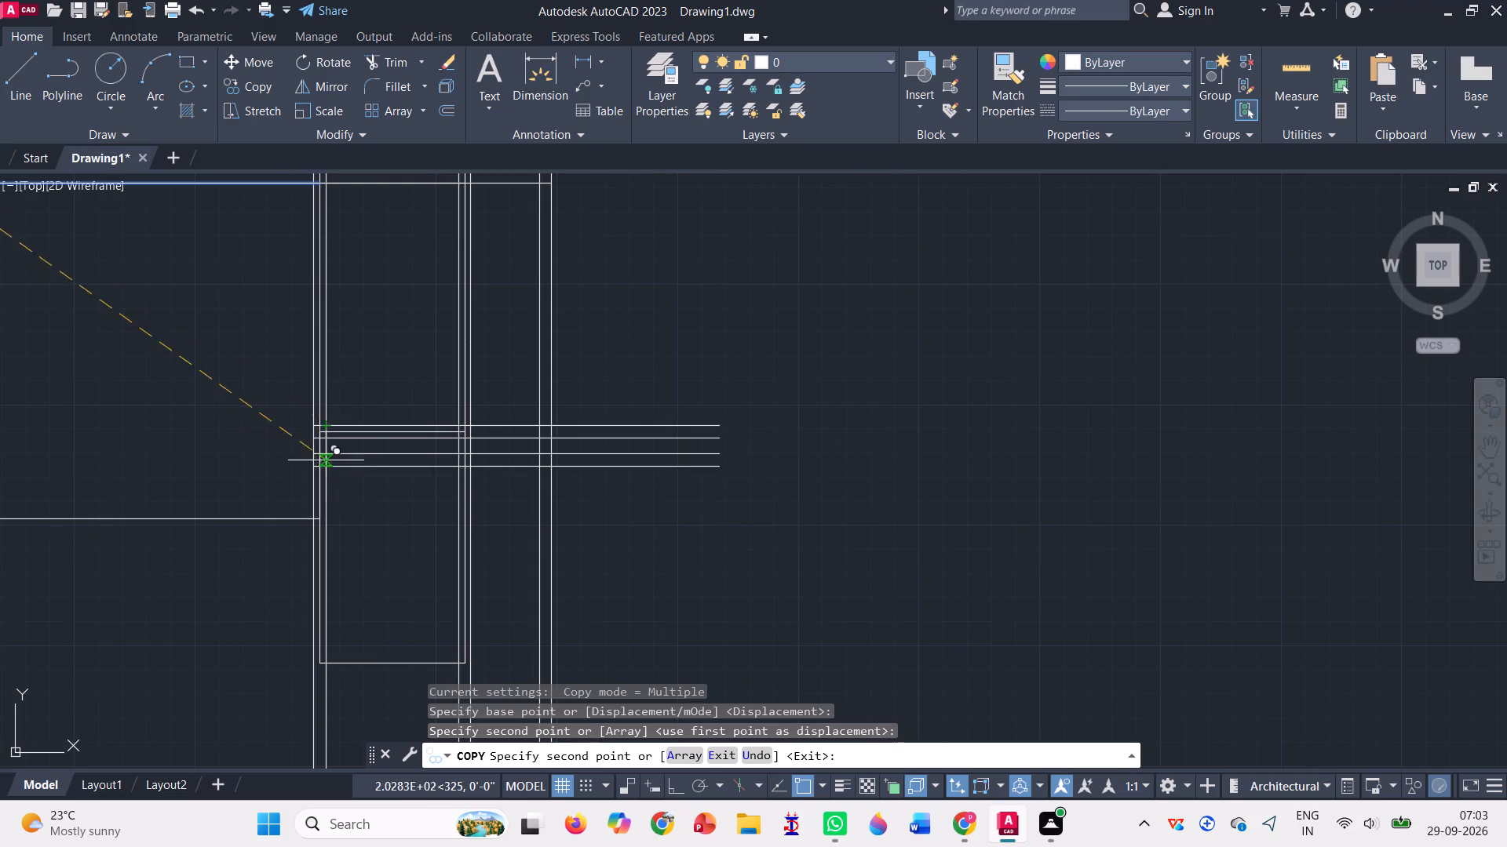
{"action": "scroll", "coordinate": [367, 424], "scroll_direction": "down", "scroll_amount": 3}
{"action": "scroll", "coordinate": [356, 489], "scroll_direction": "up", "scroll_amount": 6}
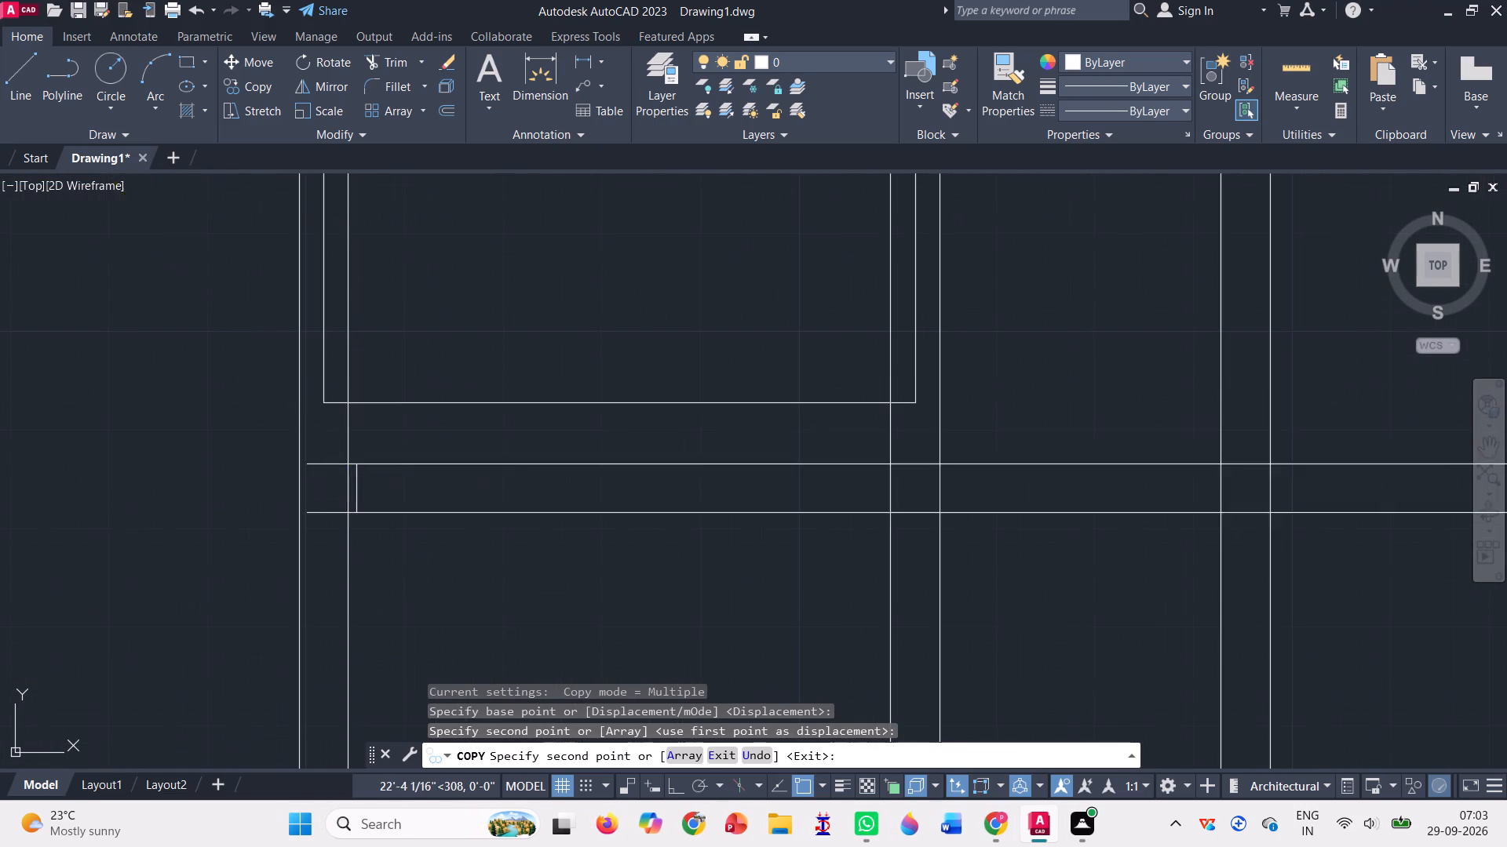
{"action": "left_click", "coordinate": [322, 402]}
Place further copies of the wall lines on the top-left room's bottom partition and on the top edge of the room above the bottom-right one.
{"action": "scroll", "coordinate": [322, 402], "scroll_direction": "down", "scroll_amount": 5}
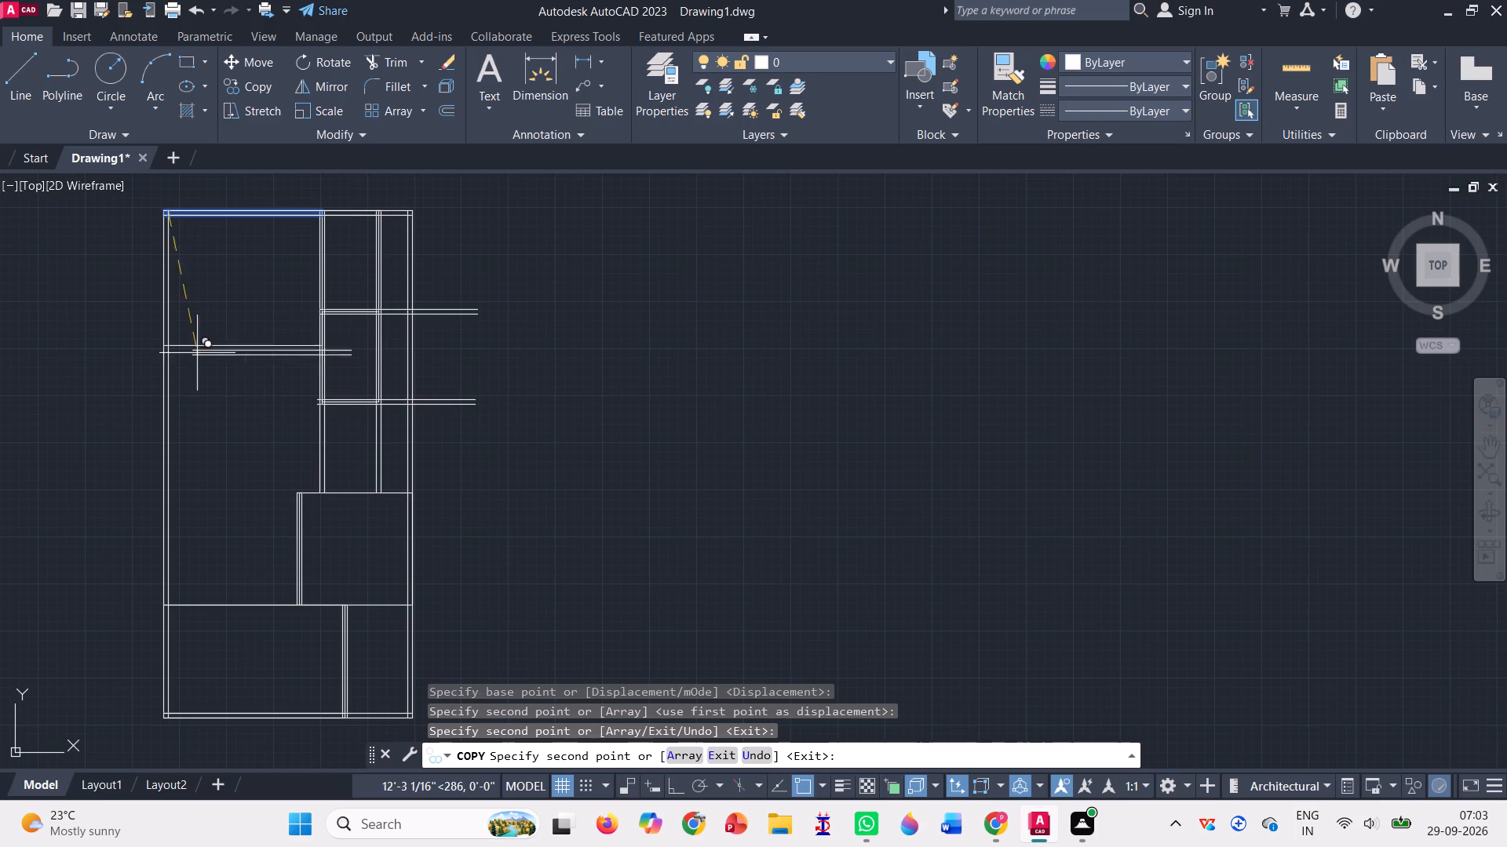
{"action": "scroll", "coordinate": [167, 341], "scroll_direction": "up", "scroll_amount": 6}
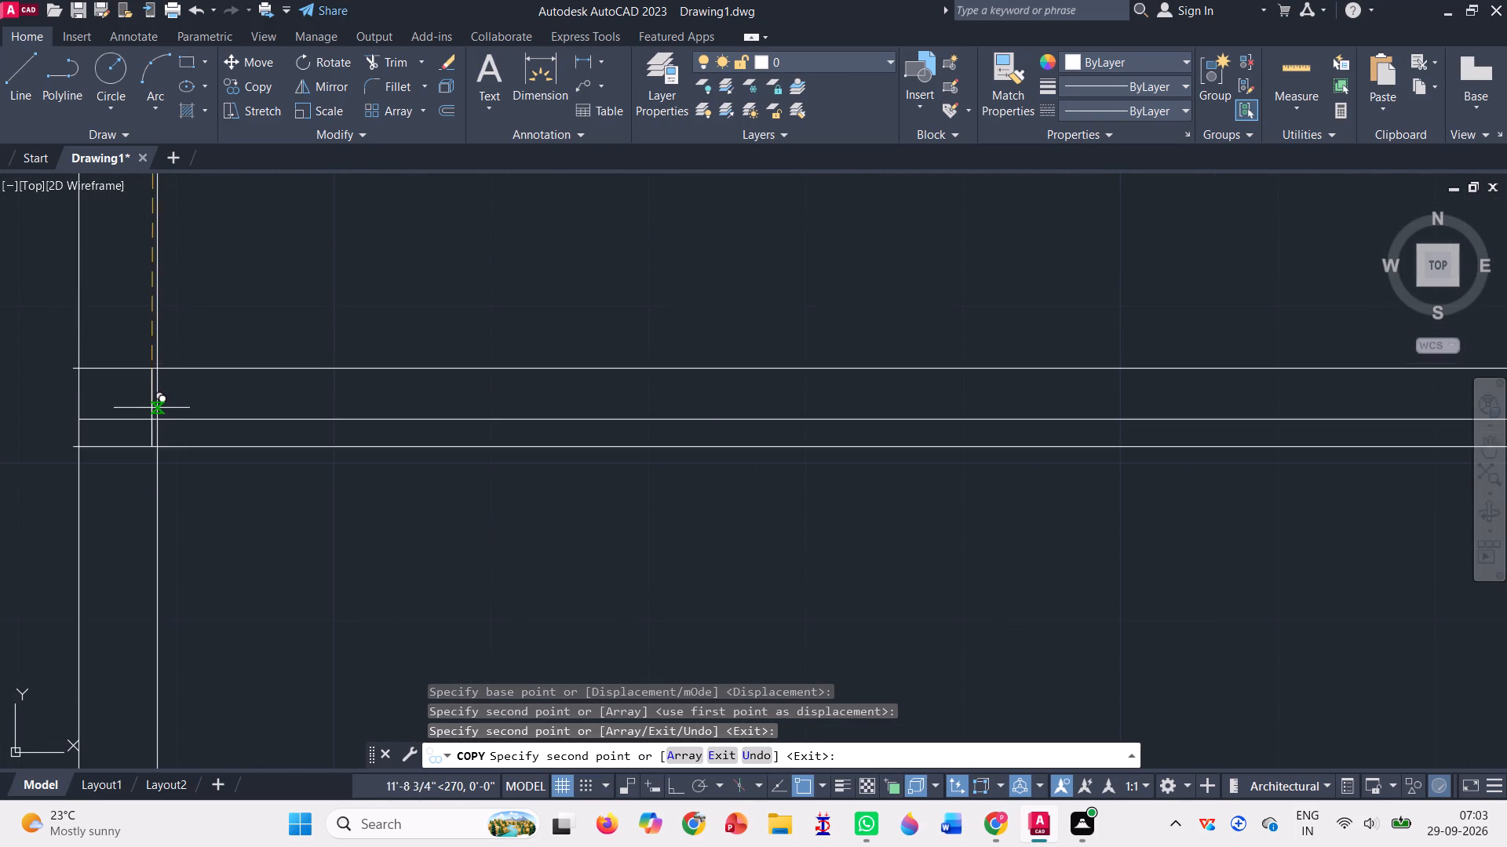
{"action": "left_click", "coordinate": [156, 416]}
{"action": "scroll", "coordinate": [156, 416], "scroll_direction": "down", "scroll_amount": 5}
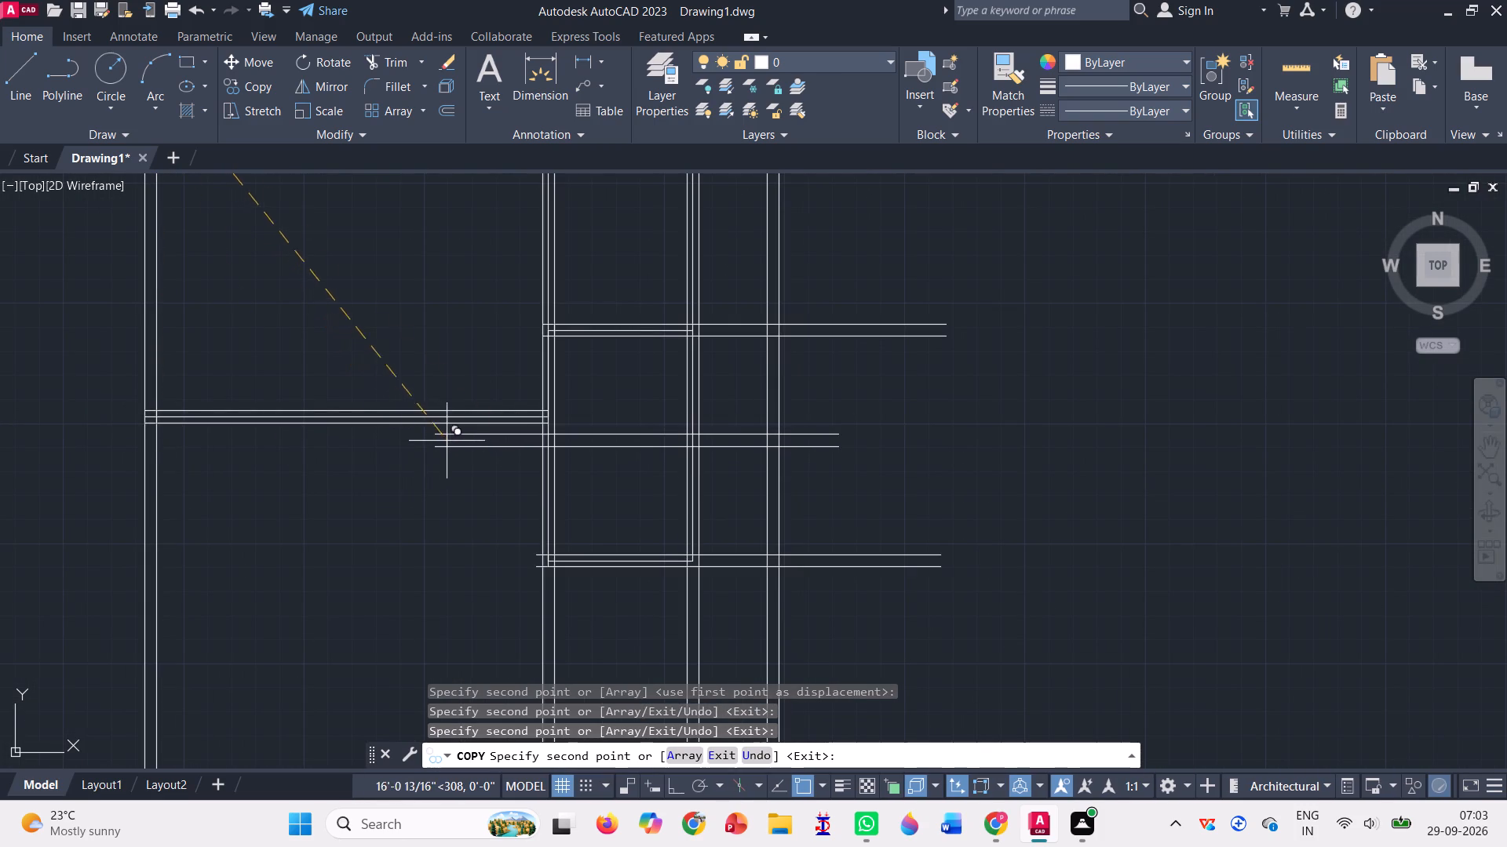
{"action": "scroll", "coordinate": [516, 423], "scroll_direction": "down", "scroll_amount": 2}
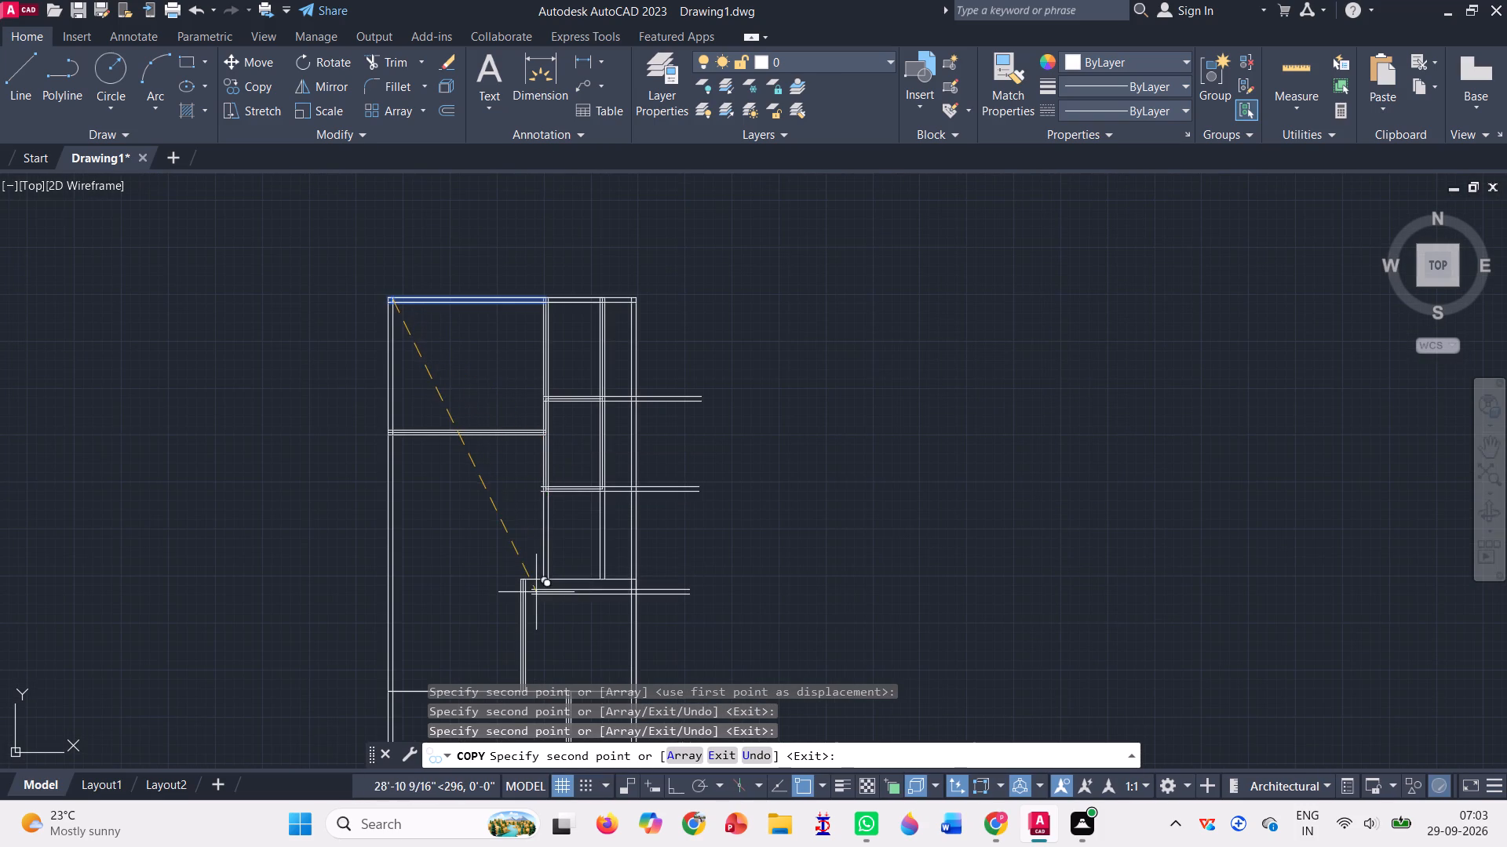
{"action": "scroll", "coordinate": [536, 592], "scroll_direction": "up", "scroll_amount": 6}
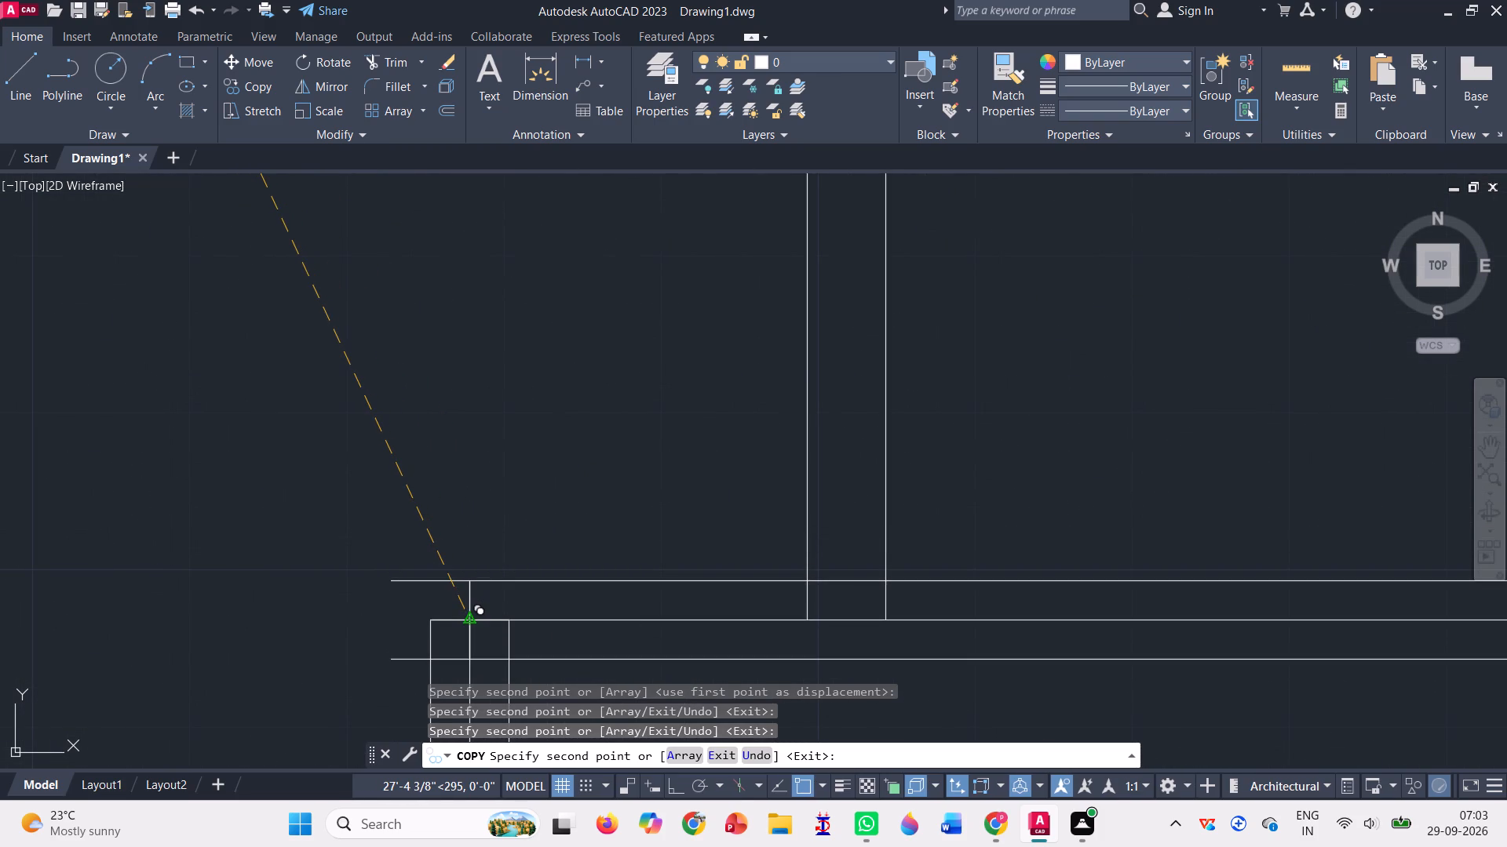
{"action": "left_click", "coordinate": [467, 623]}
Place a last copy of the wall lines on the full-width partition above the bottom rooms, starting at the left wall's inner face.
{"action": "scroll", "coordinate": [508, 467], "scroll_direction": "down", "scroll_amount": 7}
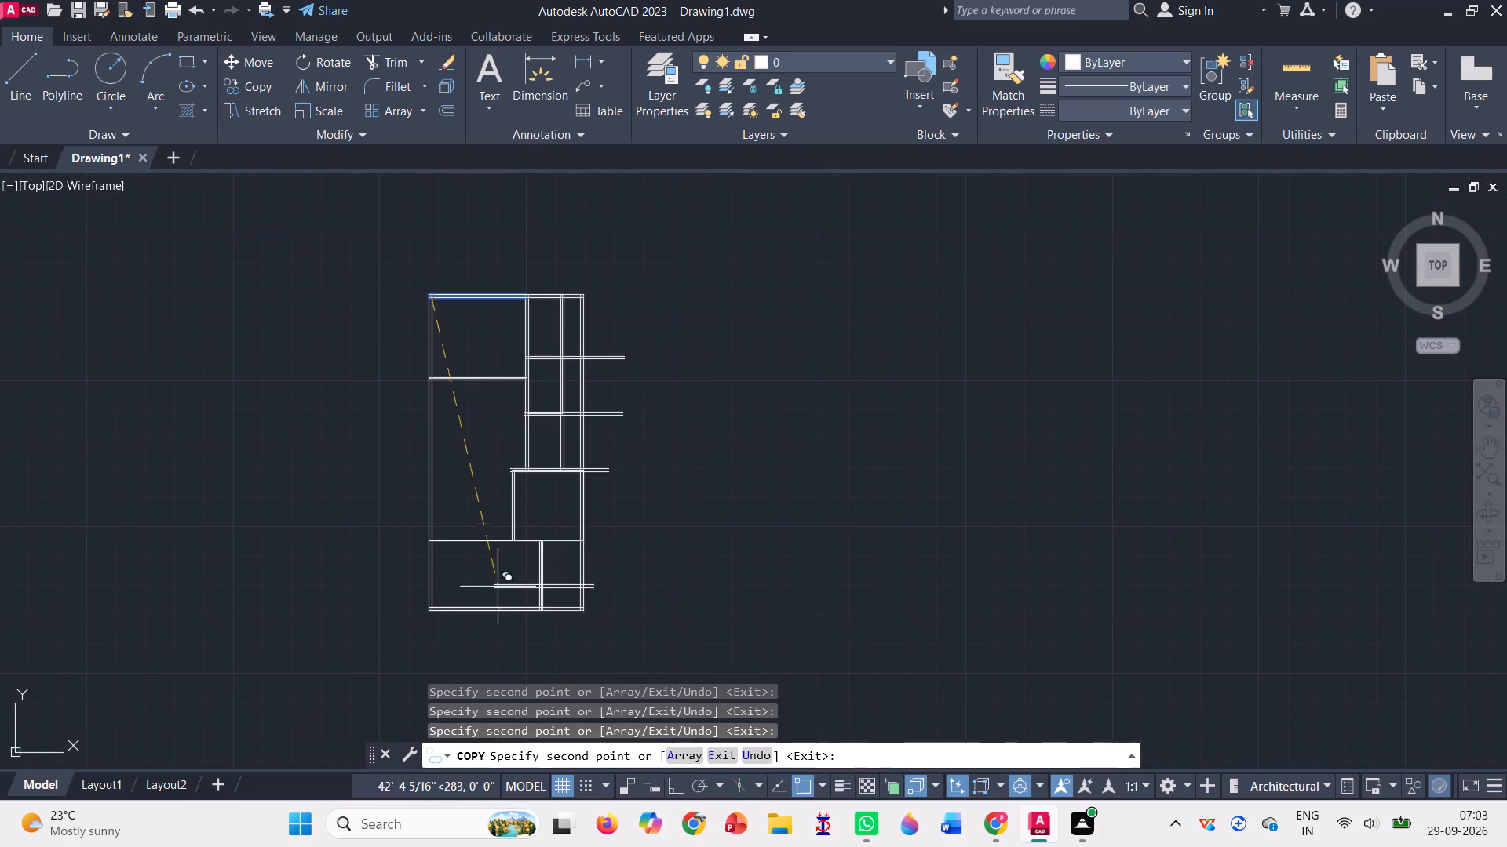
{"action": "scroll", "coordinate": [450, 557], "scroll_direction": "up", "scroll_amount": 7}
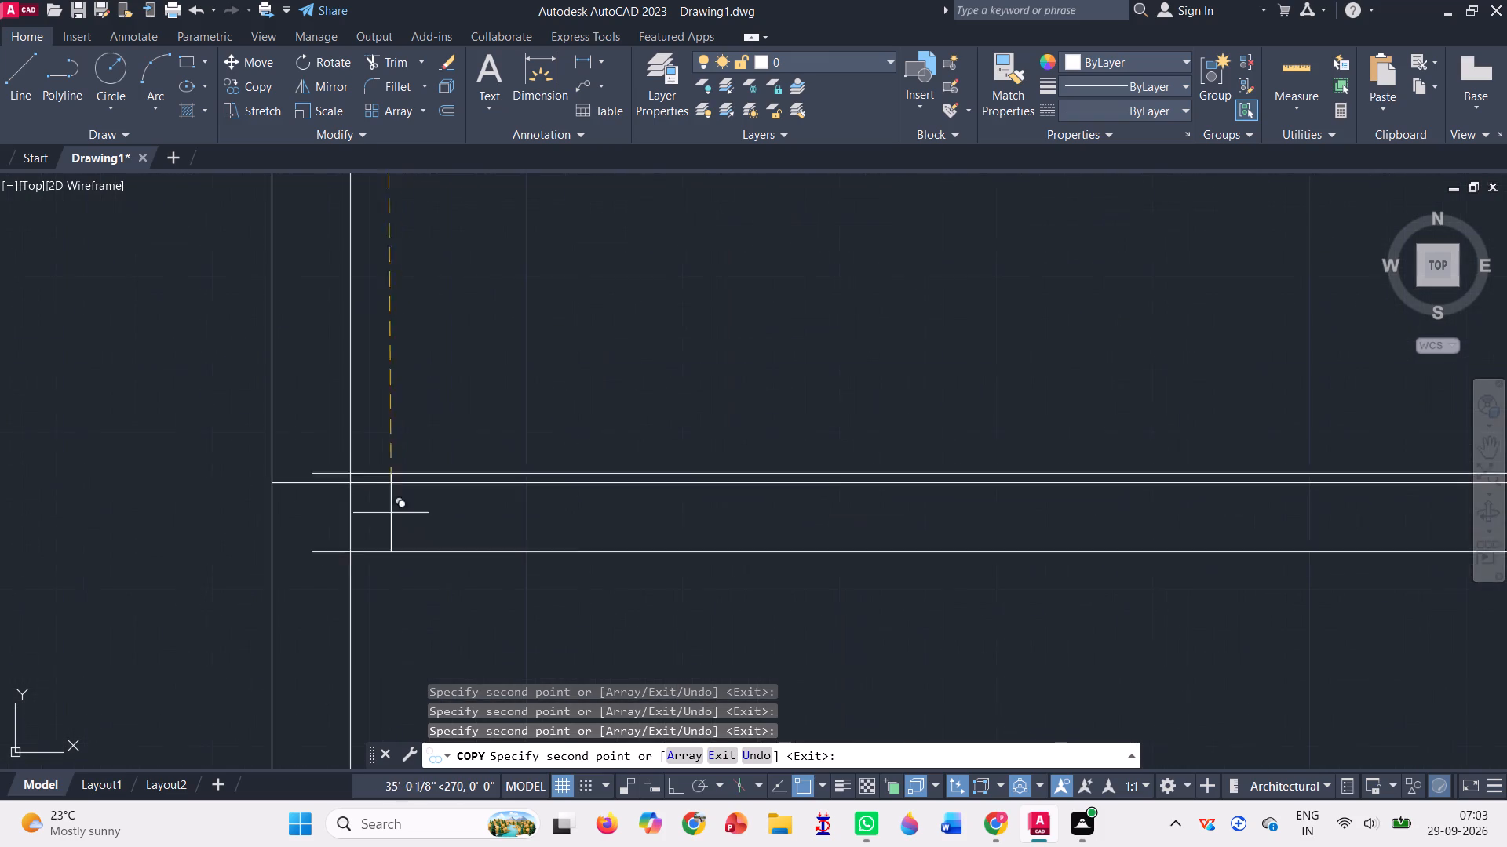
{"action": "left_click", "coordinate": [348, 482]}
{"action": "scroll", "coordinate": [342, 466], "scroll_direction": "down", "scroll_amount": 4}
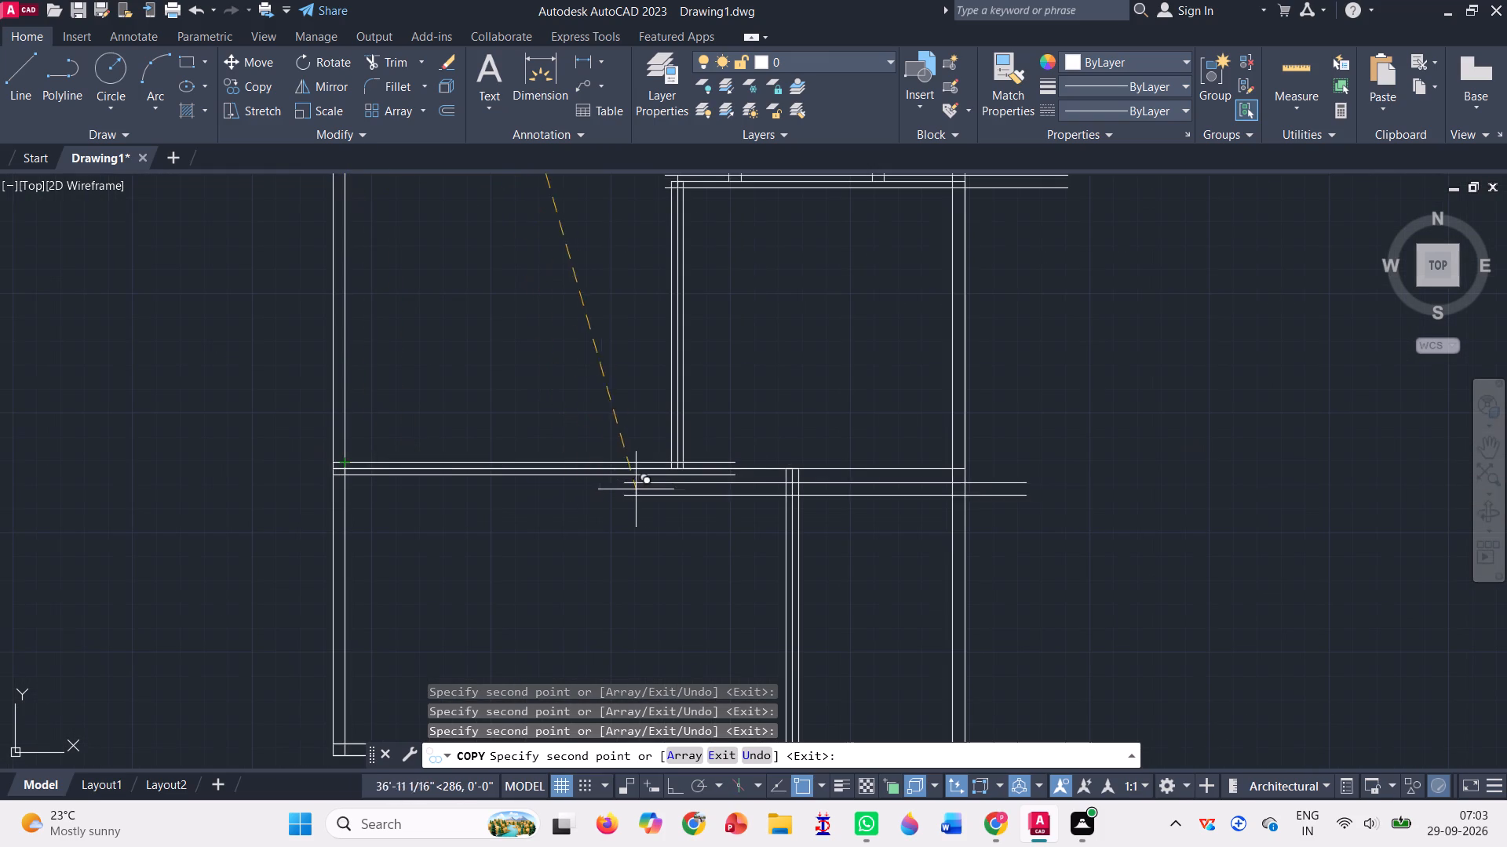
{"action": "key", "text": "Escape"}
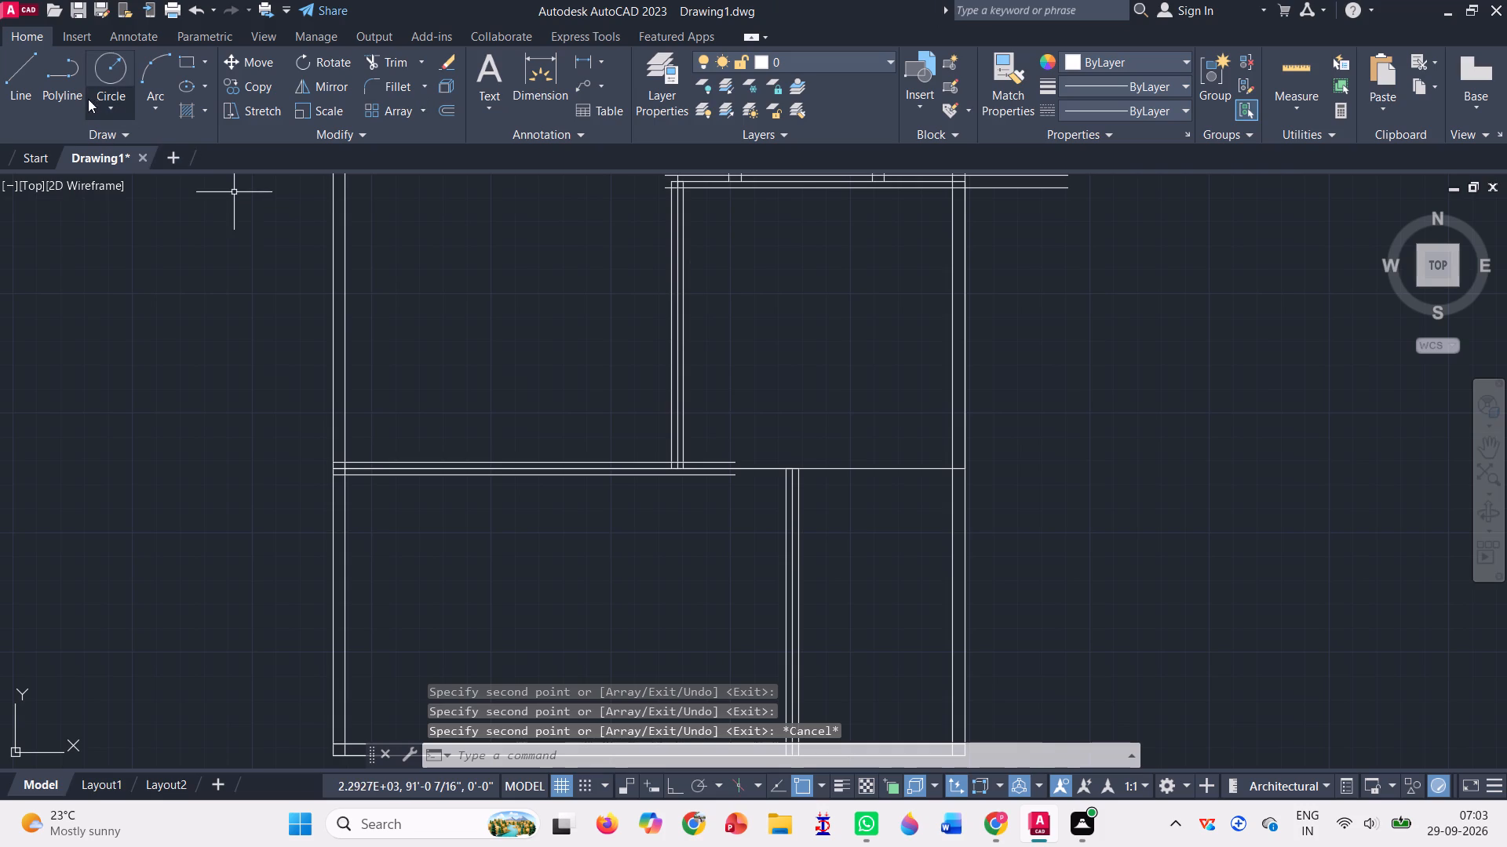
Continue the upper wall line of the full-width partition straight past the right outer wall with Ortho on, about 8'-10" long.
{"action": "left_click", "coordinate": [19, 84]}
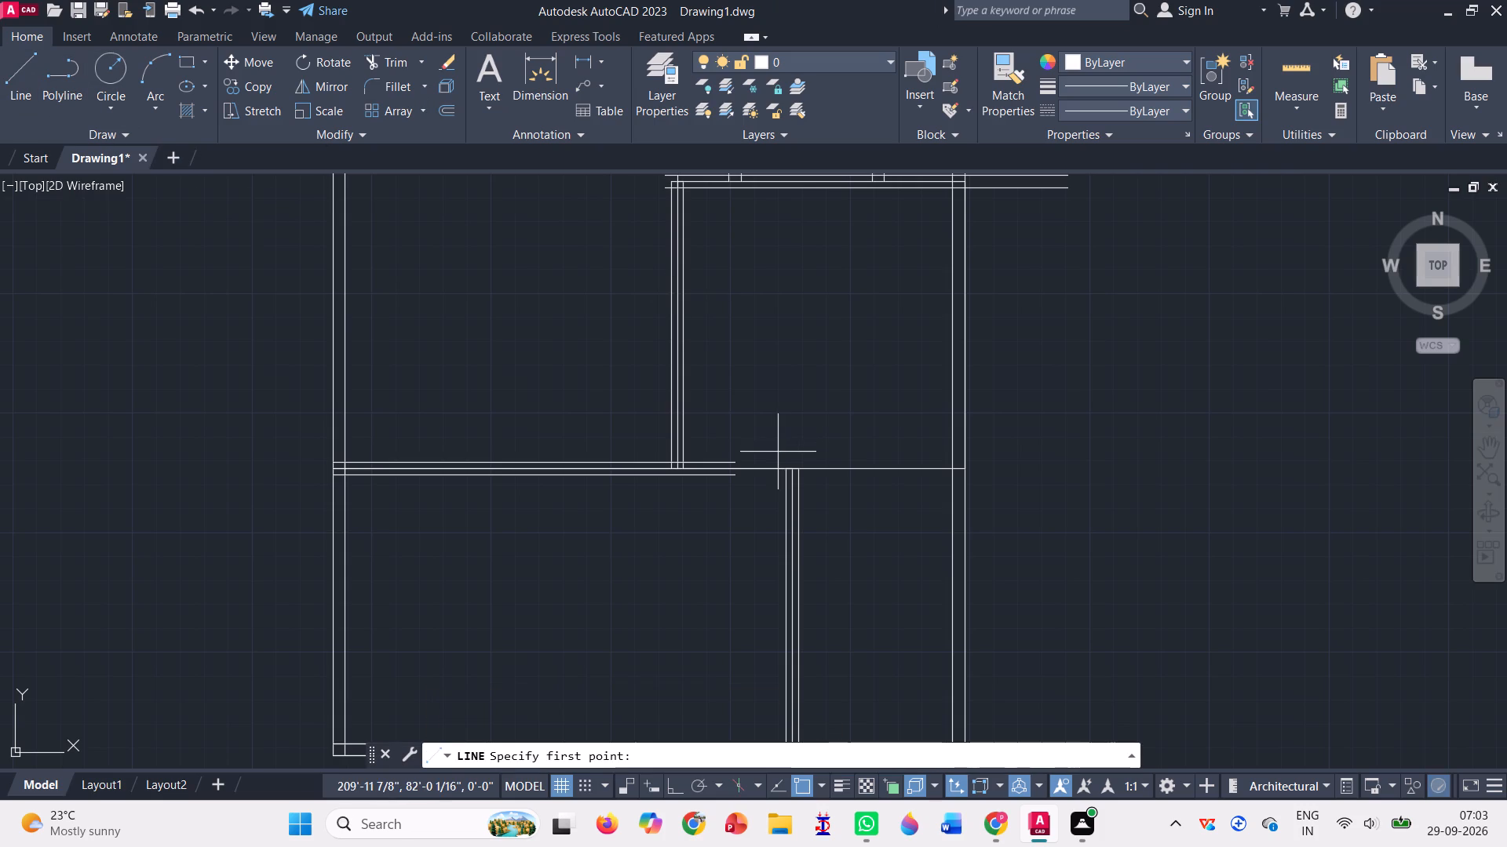
{"action": "scroll", "coordinate": [734, 467], "scroll_direction": "up", "scroll_amount": 2}
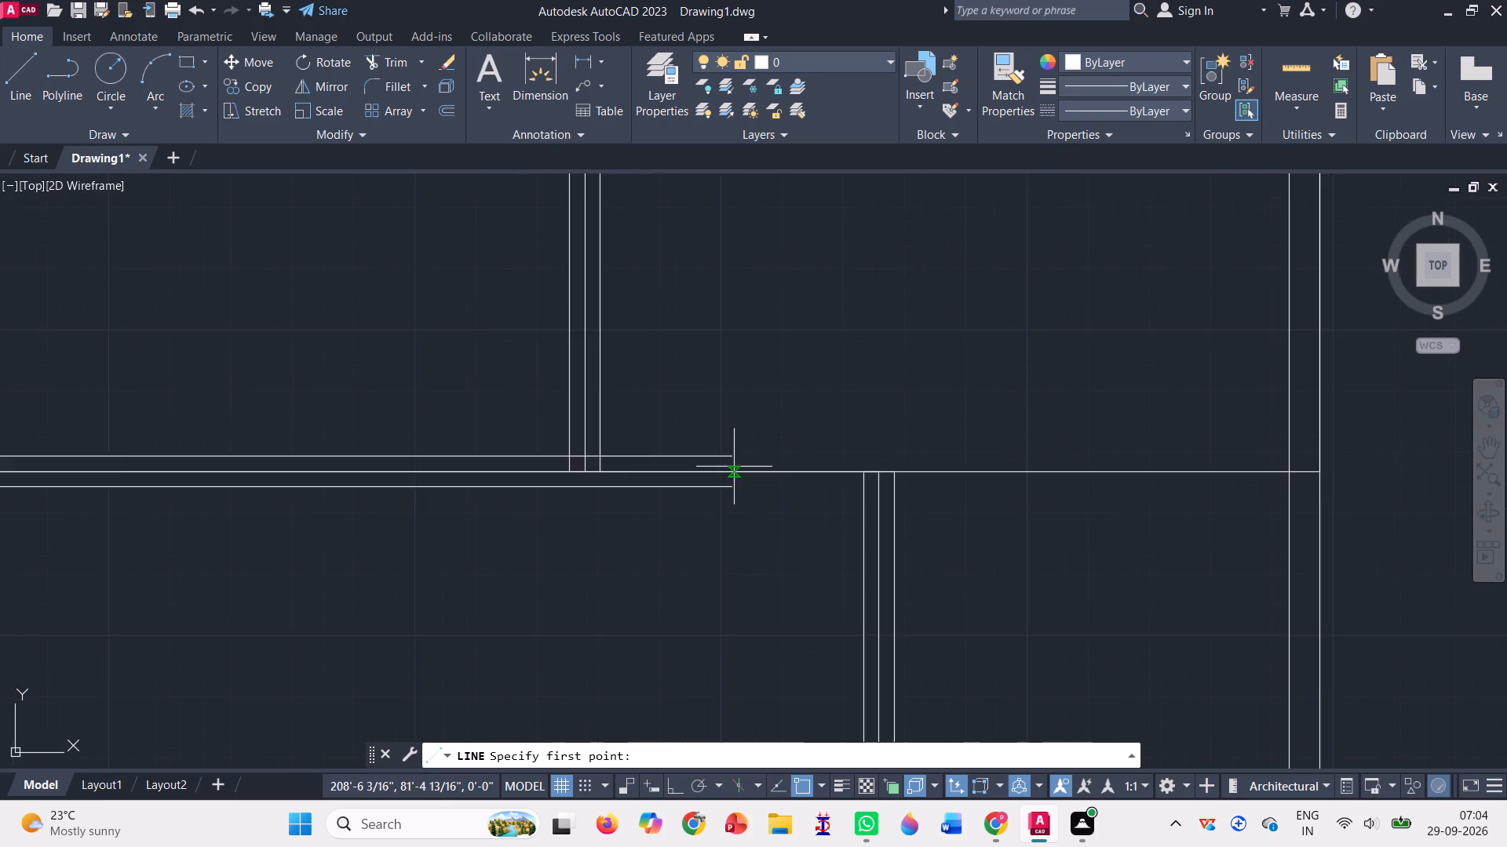
{"action": "scroll", "coordinate": [734, 467], "scroll_direction": "up", "scroll_amount": 2}
{"action": "left_click", "coordinate": [724, 442]}
{"action": "scroll", "coordinate": [724, 442], "scroll_direction": "down", "scroll_amount": 2}
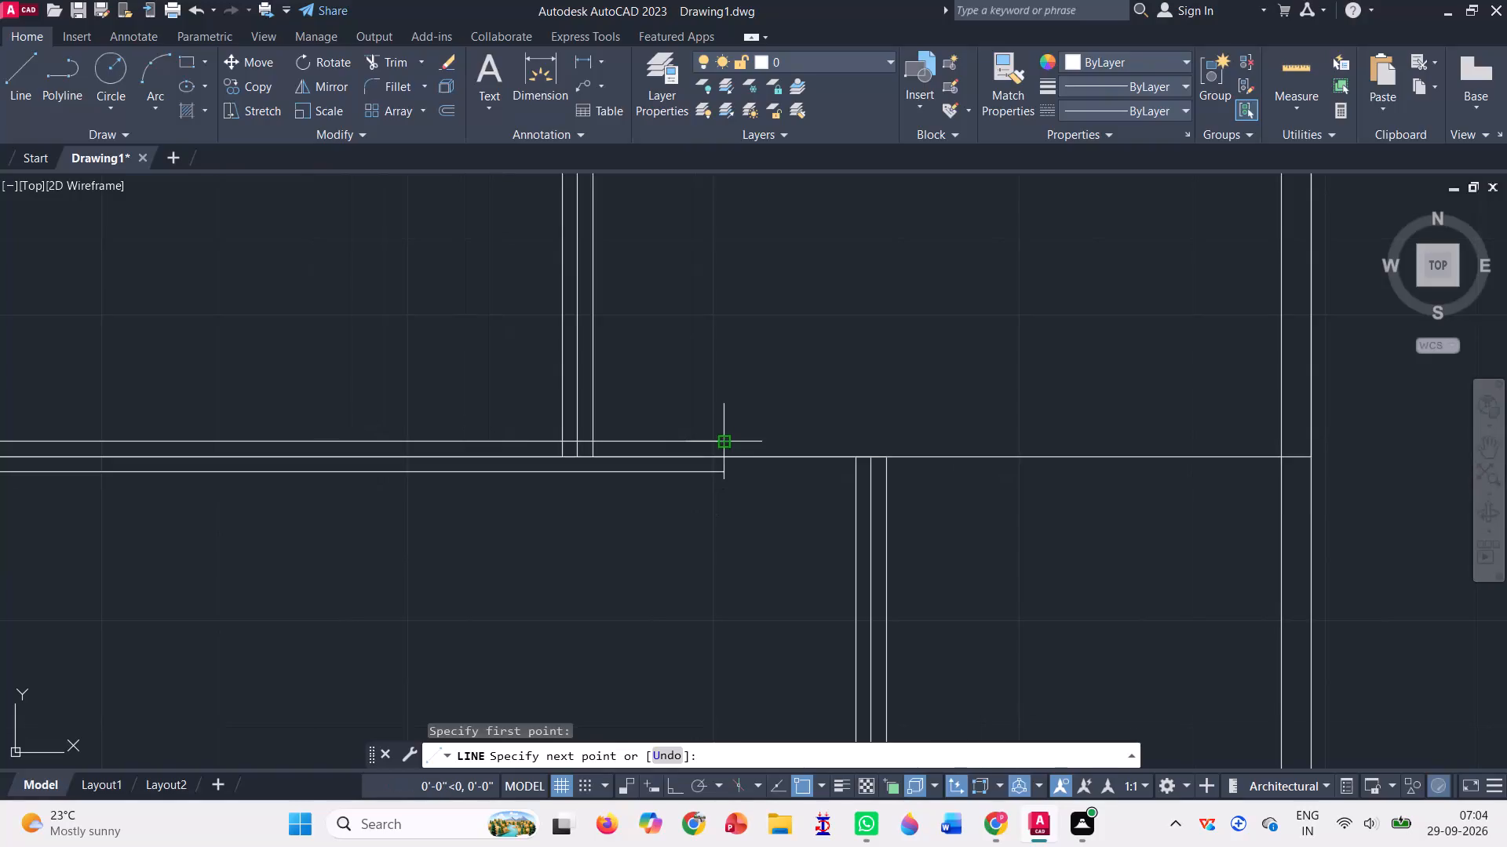
{"action": "scroll", "coordinate": [724, 442], "scroll_direction": "down", "scroll_amount": 2}
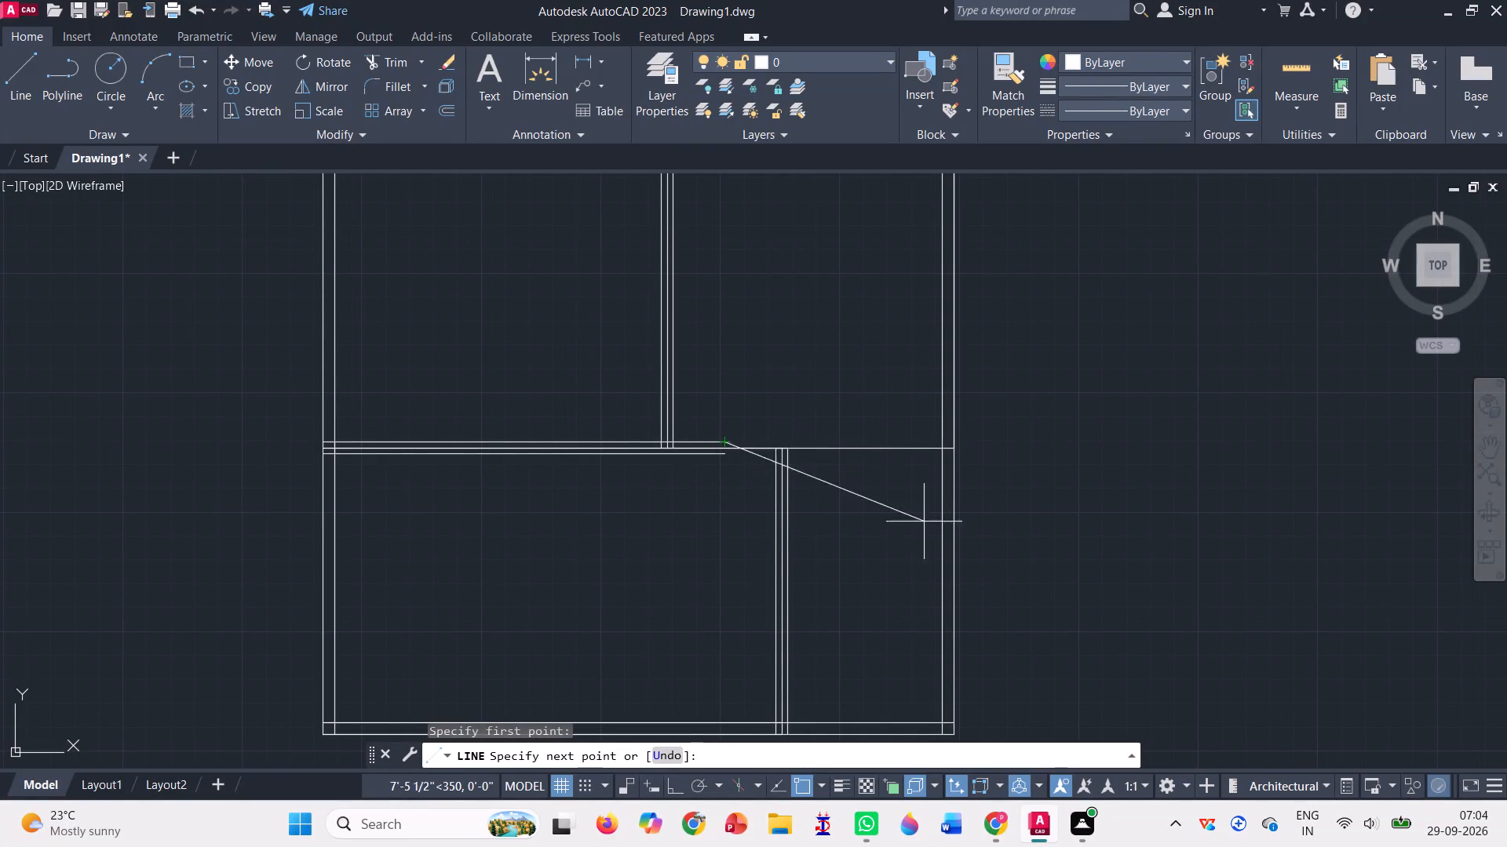
{"action": "left_click", "coordinate": [676, 777]}
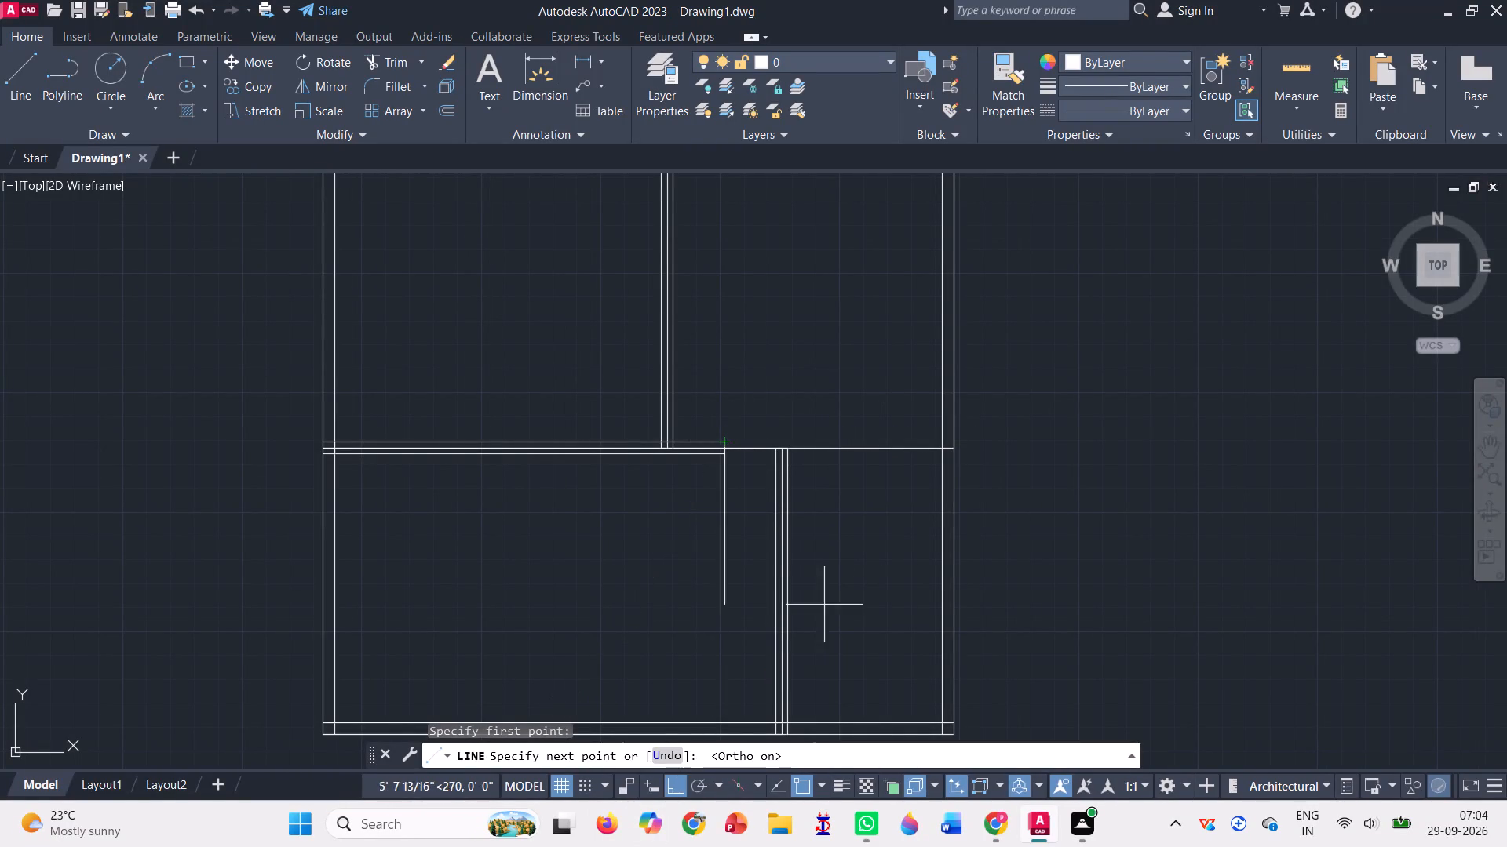
{"action": "left_click", "coordinate": [978, 439]}
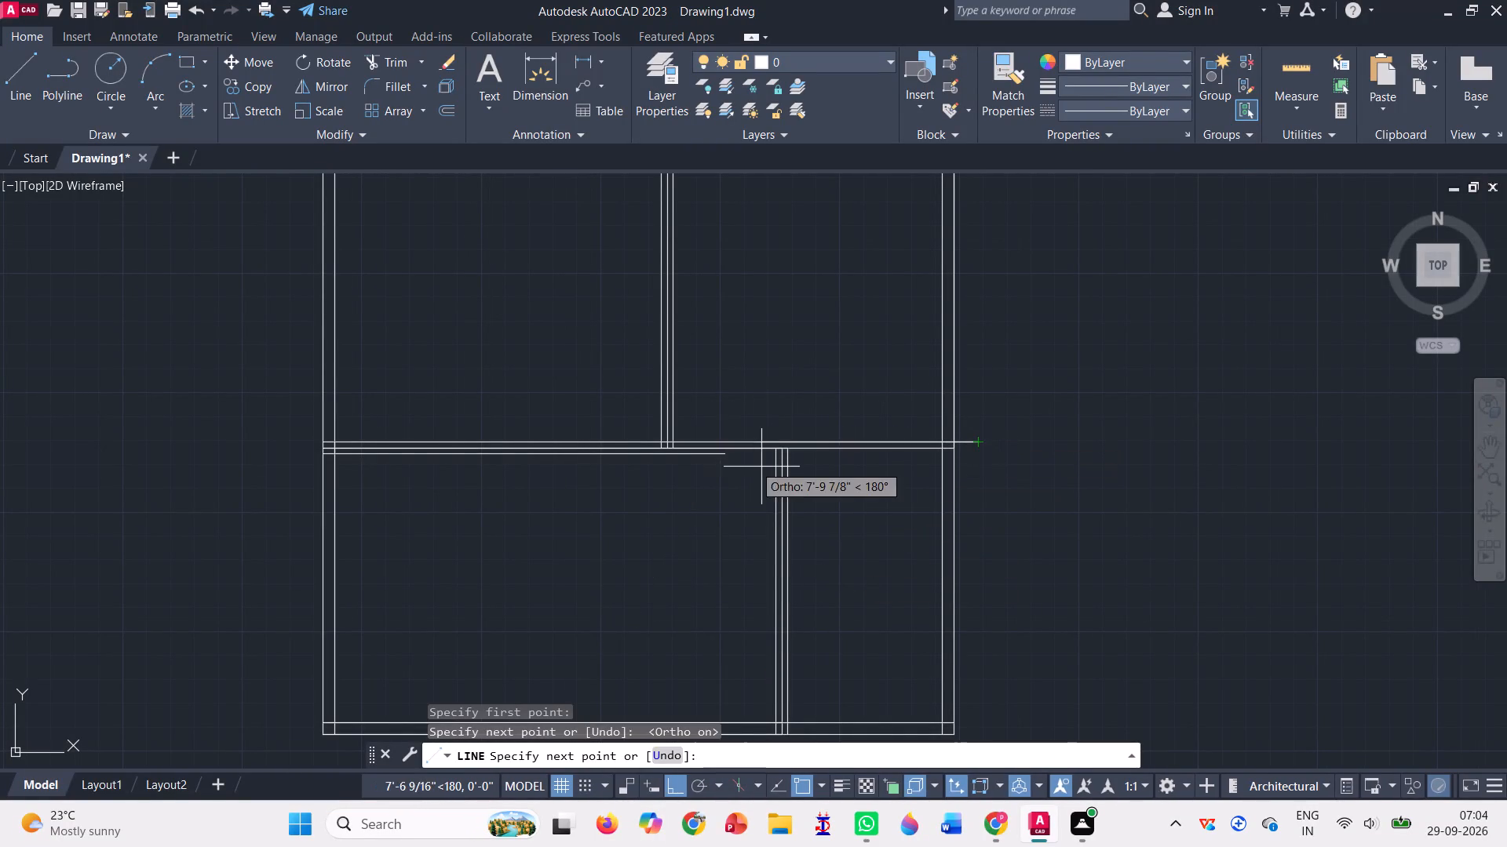
Continue the partition's lower wall line horizontally from its end past the right outer wall, as far as the upper line.
{"action": "scroll", "coordinate": [761, 467], "scroll_direction": "up", "scroll_amount": 3}
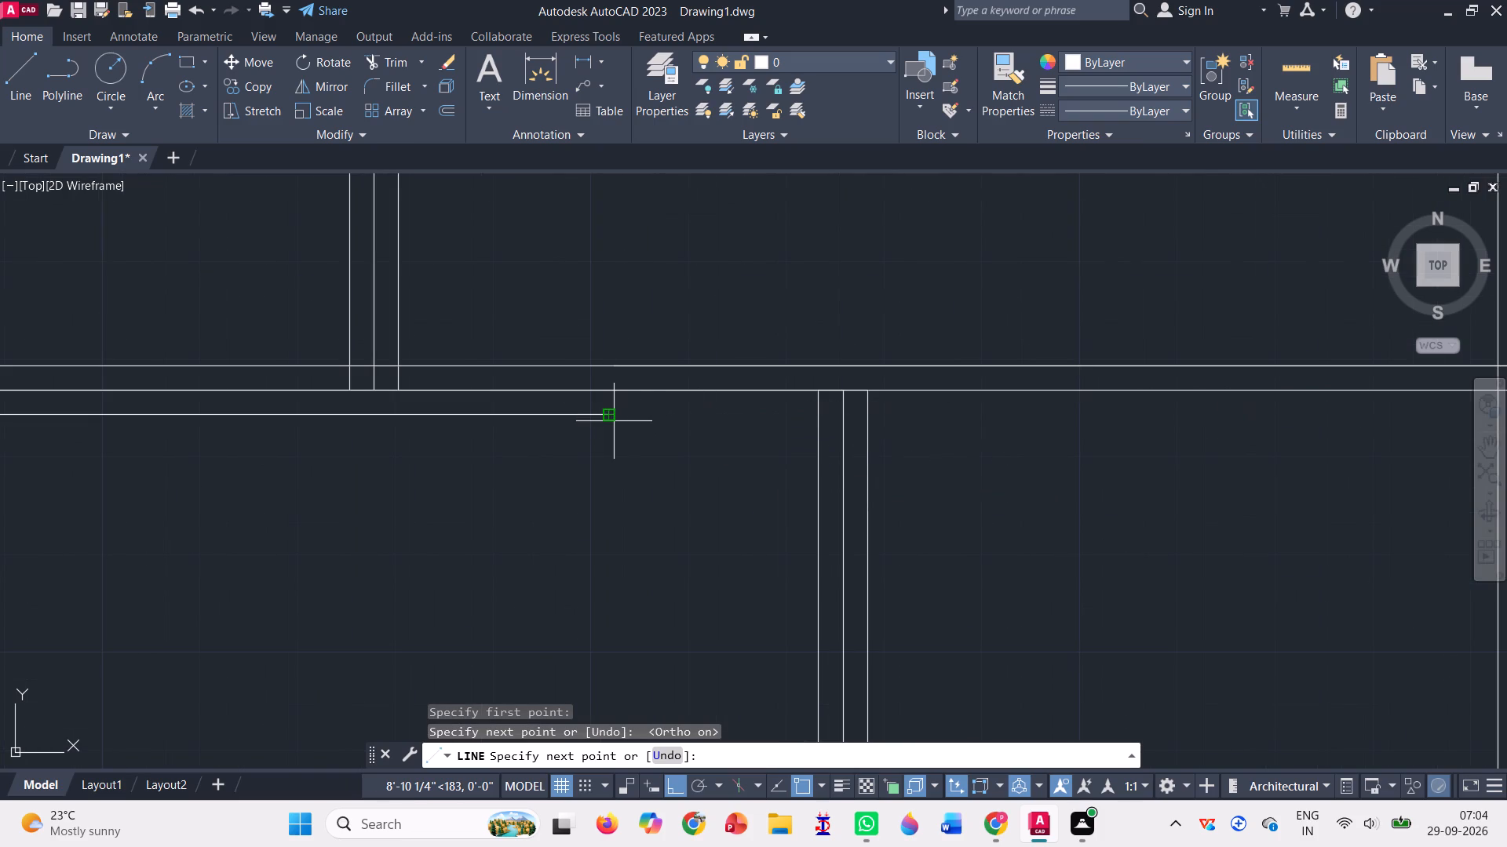
{"action": "left_click", "coordinate": [612, 412]}
{"action": "scroll", "coordinate": [612, 412], "scroll_direction": "down", "scroll_amount": 6}
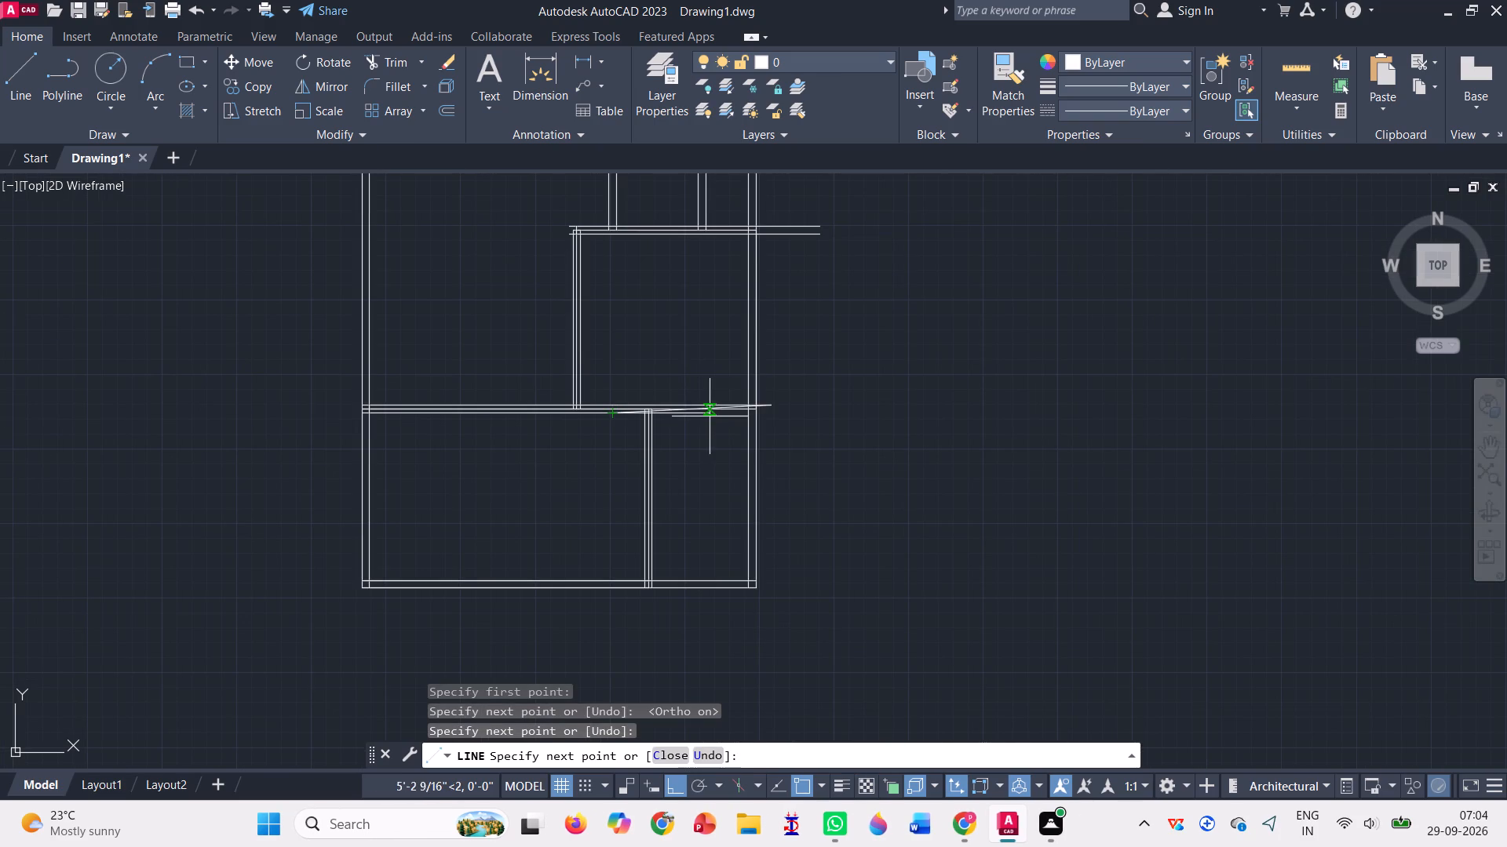
{"action": "scroll", "coordinate": [809, 420], "scroll_direction": "up", "scroll_amount": 1}
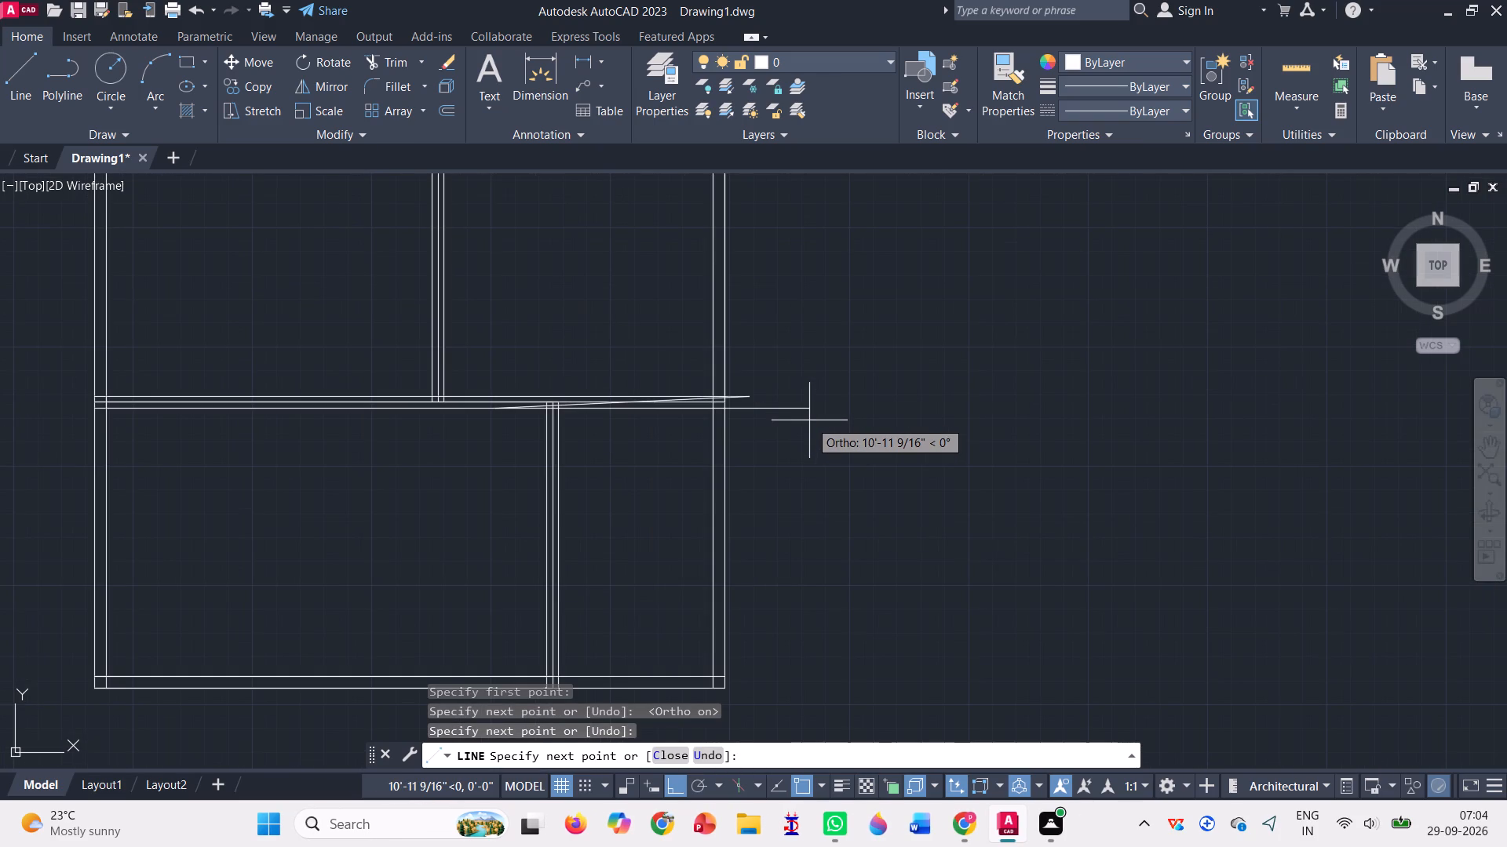
{"action": "scroll", "coordinate": [809, 420], "scroll_direction": "up", "scroll_amount": 2}
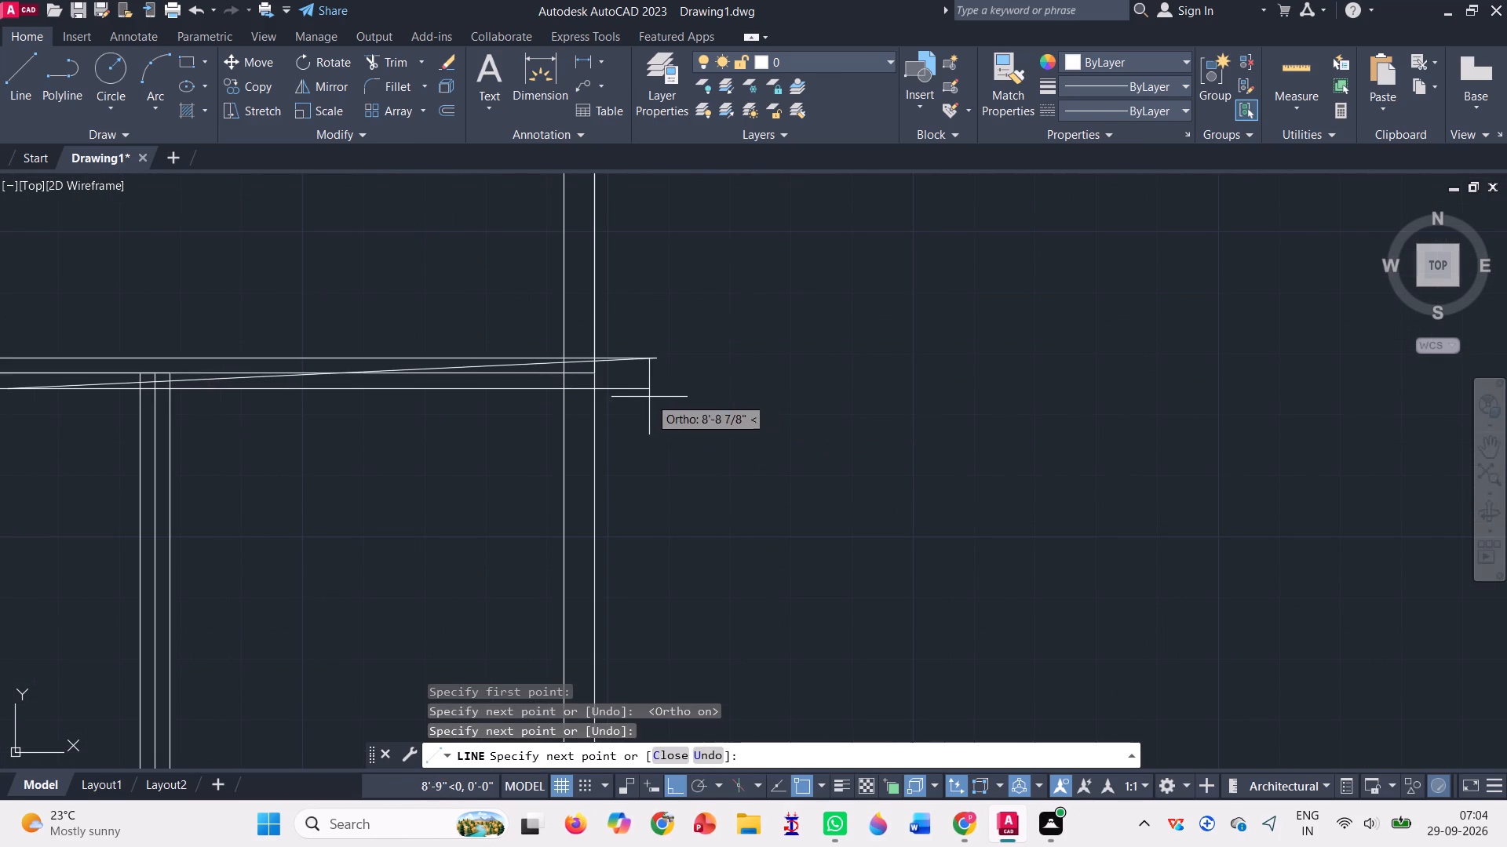
{"action": "left_click", "coordinate": [656, 398]}
{"action": "key", "text": "Return"}
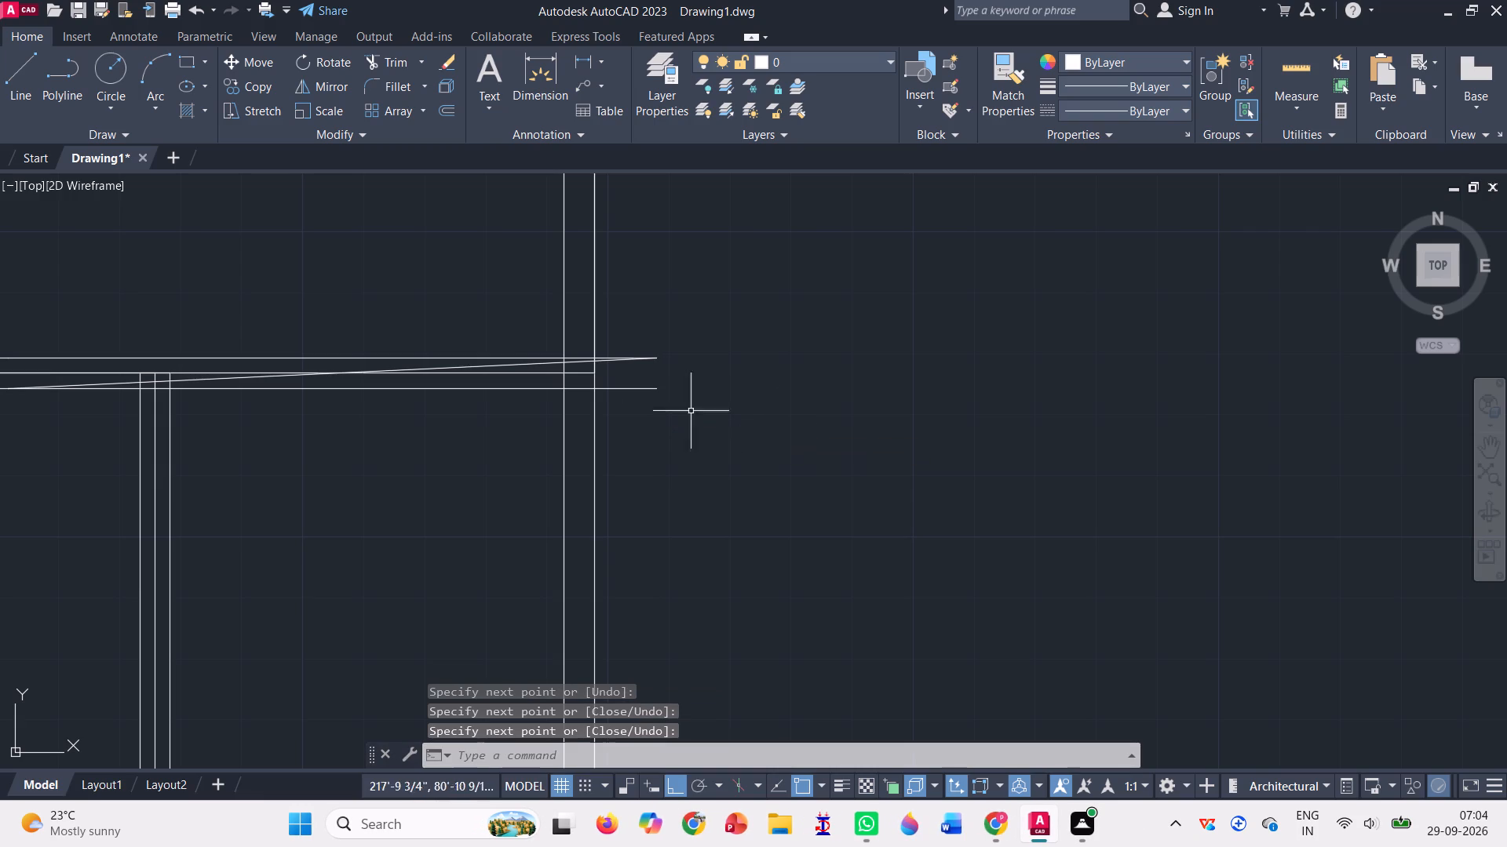
Trim the partition lines overhanging the right outer wall, plus the diagonal and centre line within that wall's thickness.
{"action": "left_click", "coordinate": [390, 57]}
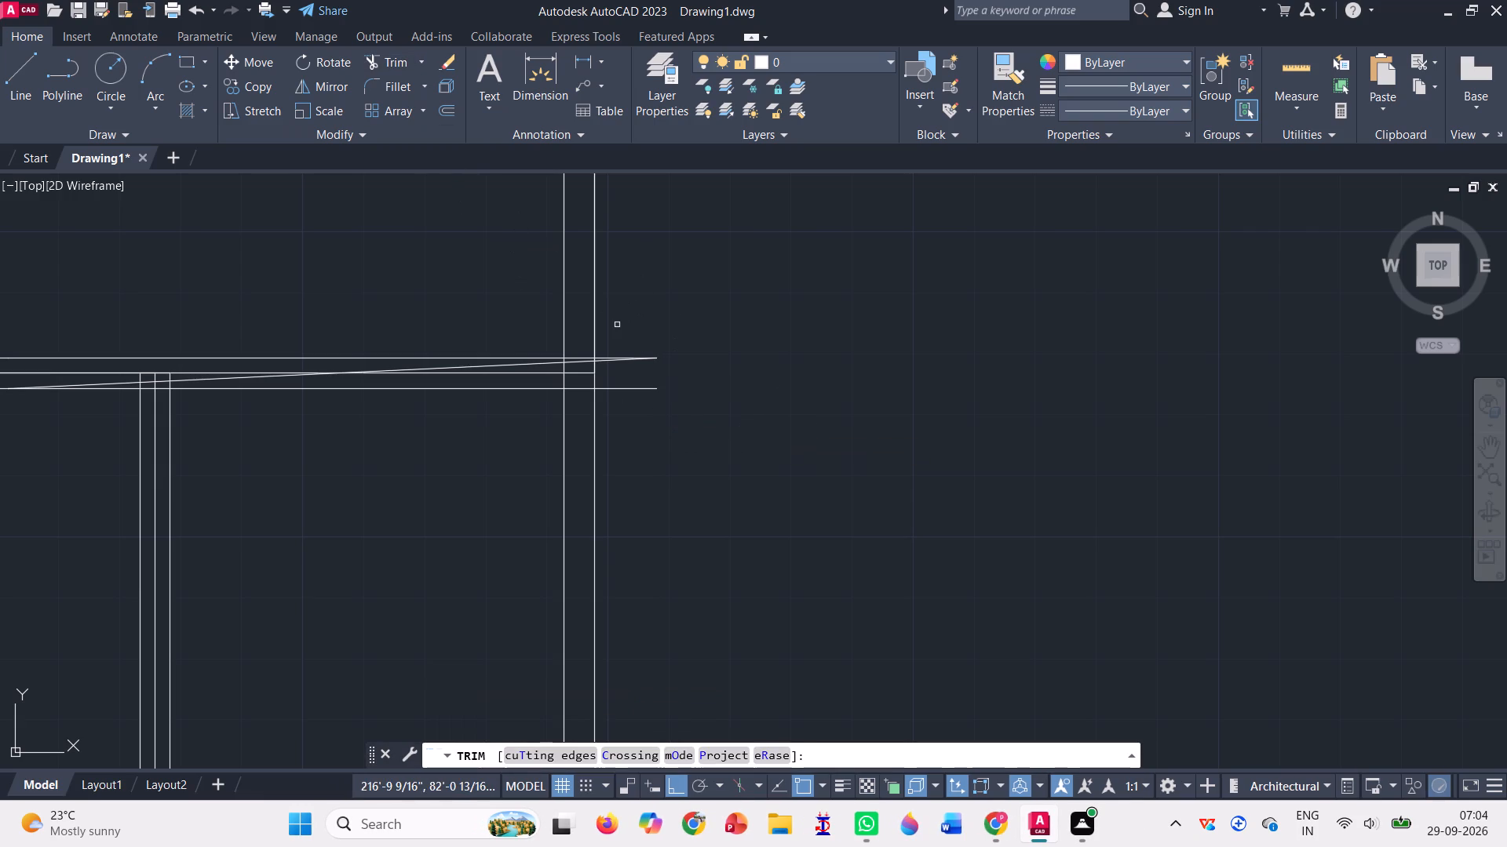
{"action": "left_click_drag", "start_coordinate": [617, 325], "coordinate": [634, 438]}
{"action": "scroll", "coordinate": [585, 369], "scroll_direction": "up", "scroll_amount": 3}
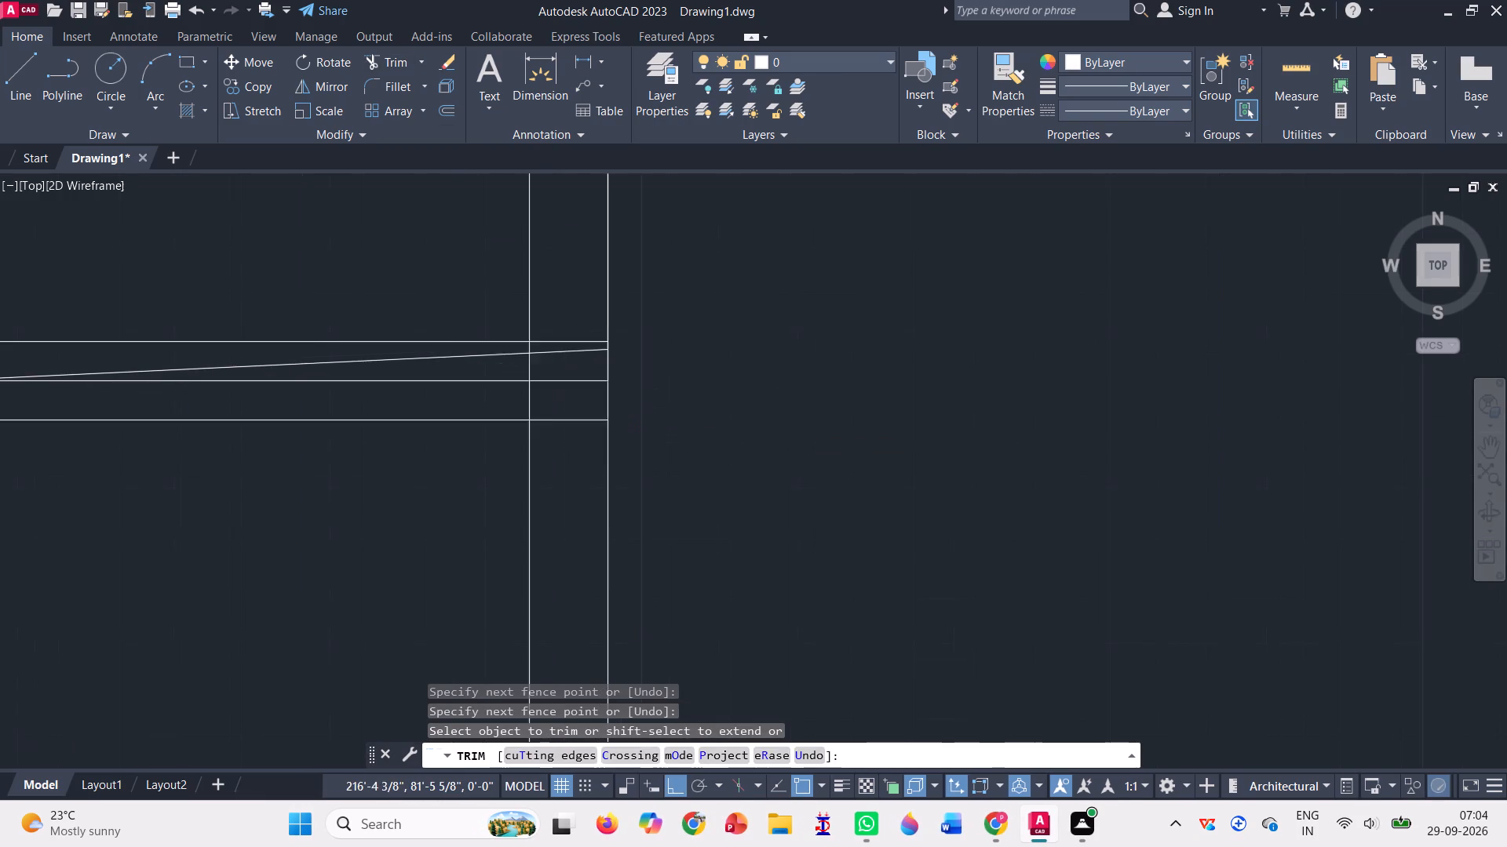
{"action": "left_click", "coordinate": [537, 340]}
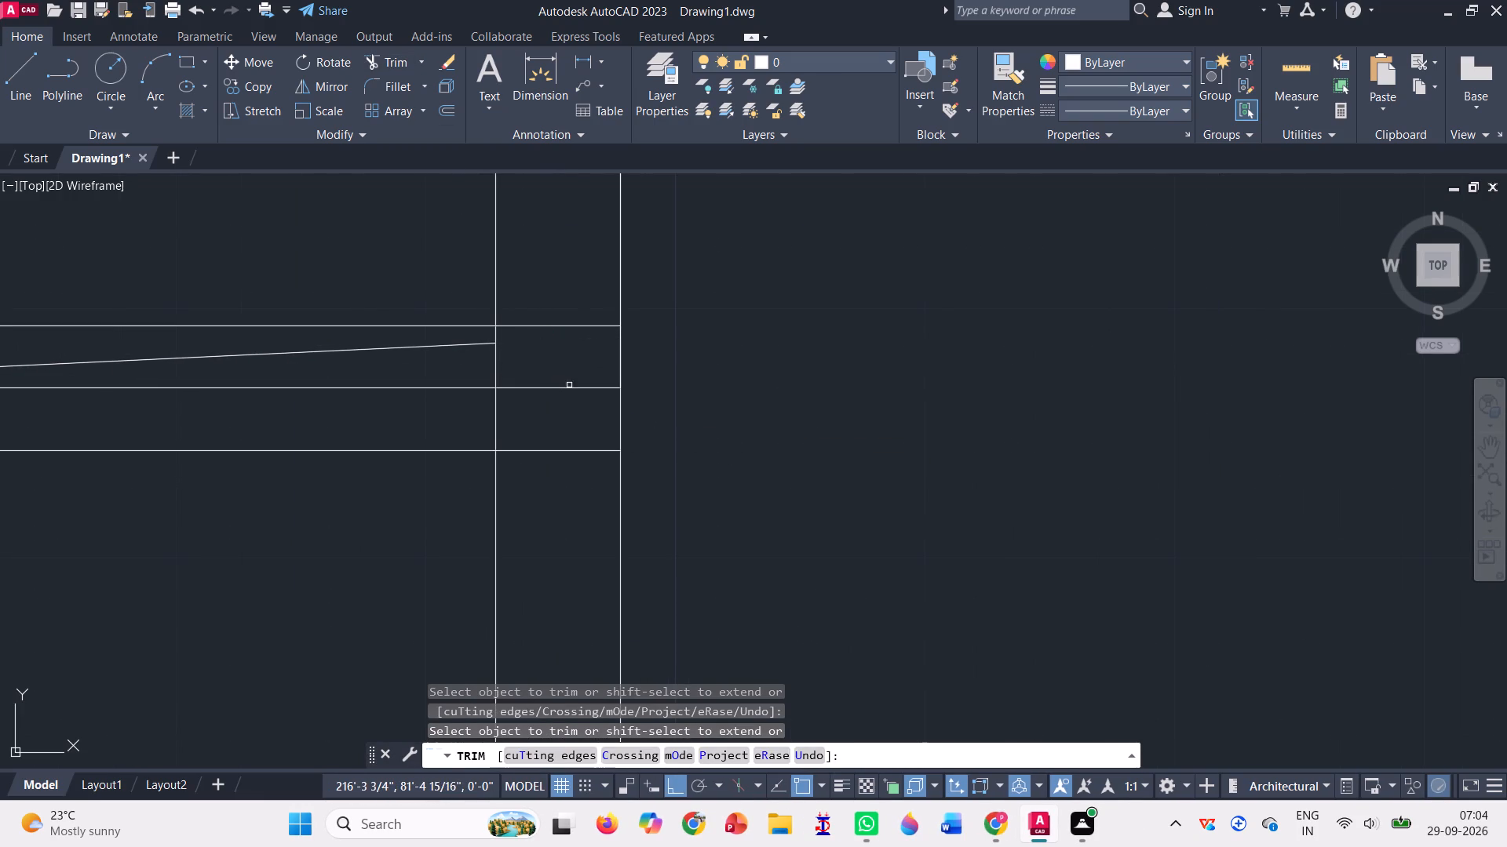
{"action": "left_click", "coordinate": [569, 385]}
{"action": "left_click", "coordinate": [565, 406]}
Trim the partition's centre line and the stray diagonal between the right outer wall and the bottom rooms' vertical partition.
{"action": "scroll", "coordinate": [570, 404], "scroll_direction": "down", "scroll_amount": 3}
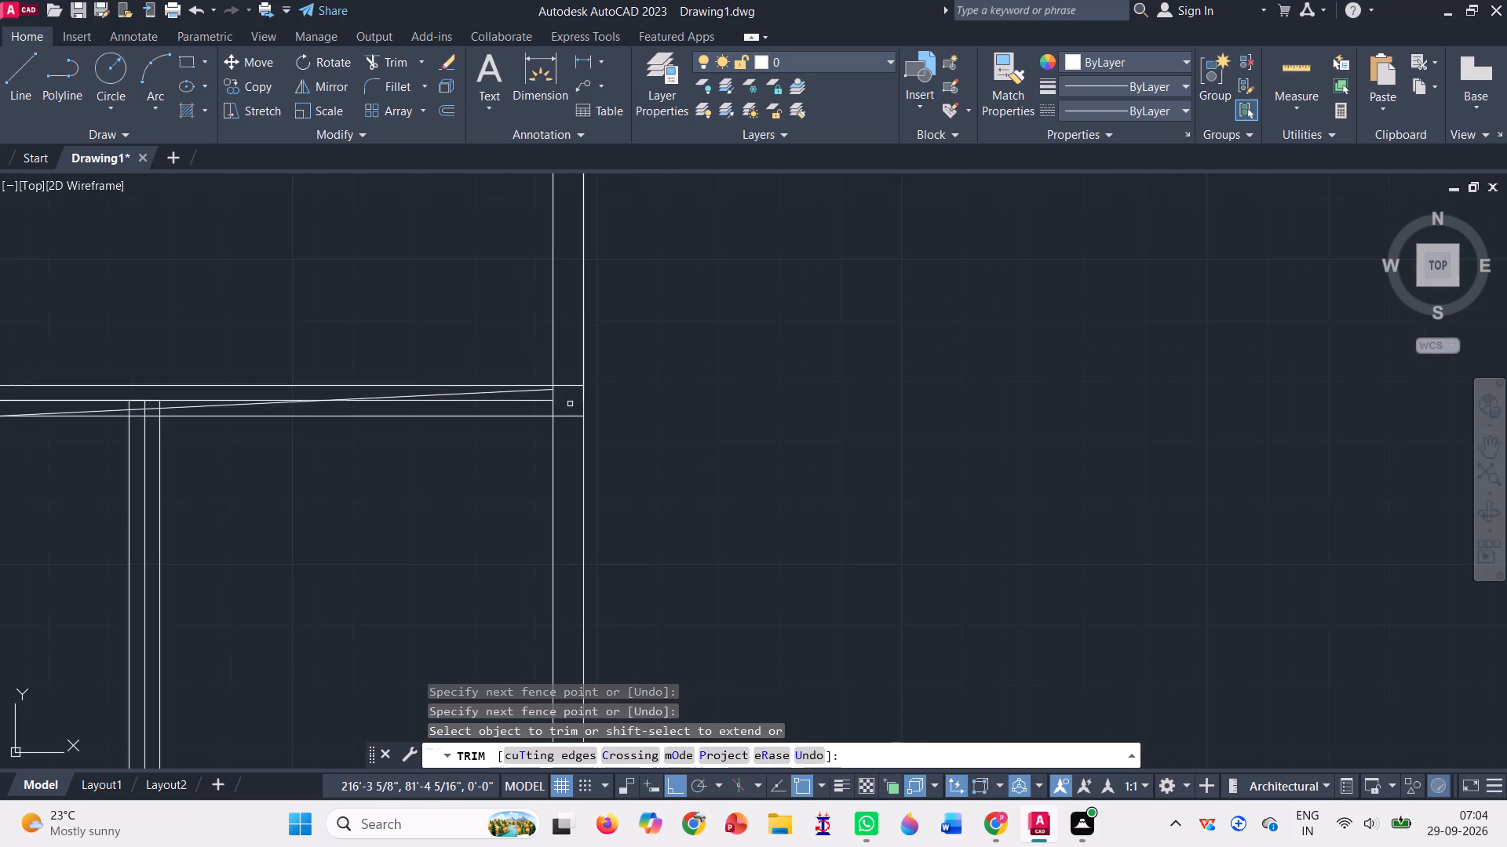
{"action": "scroll", "coordinate": [396, 396], "scroll_direction": "up", "scroll_amount": 2}
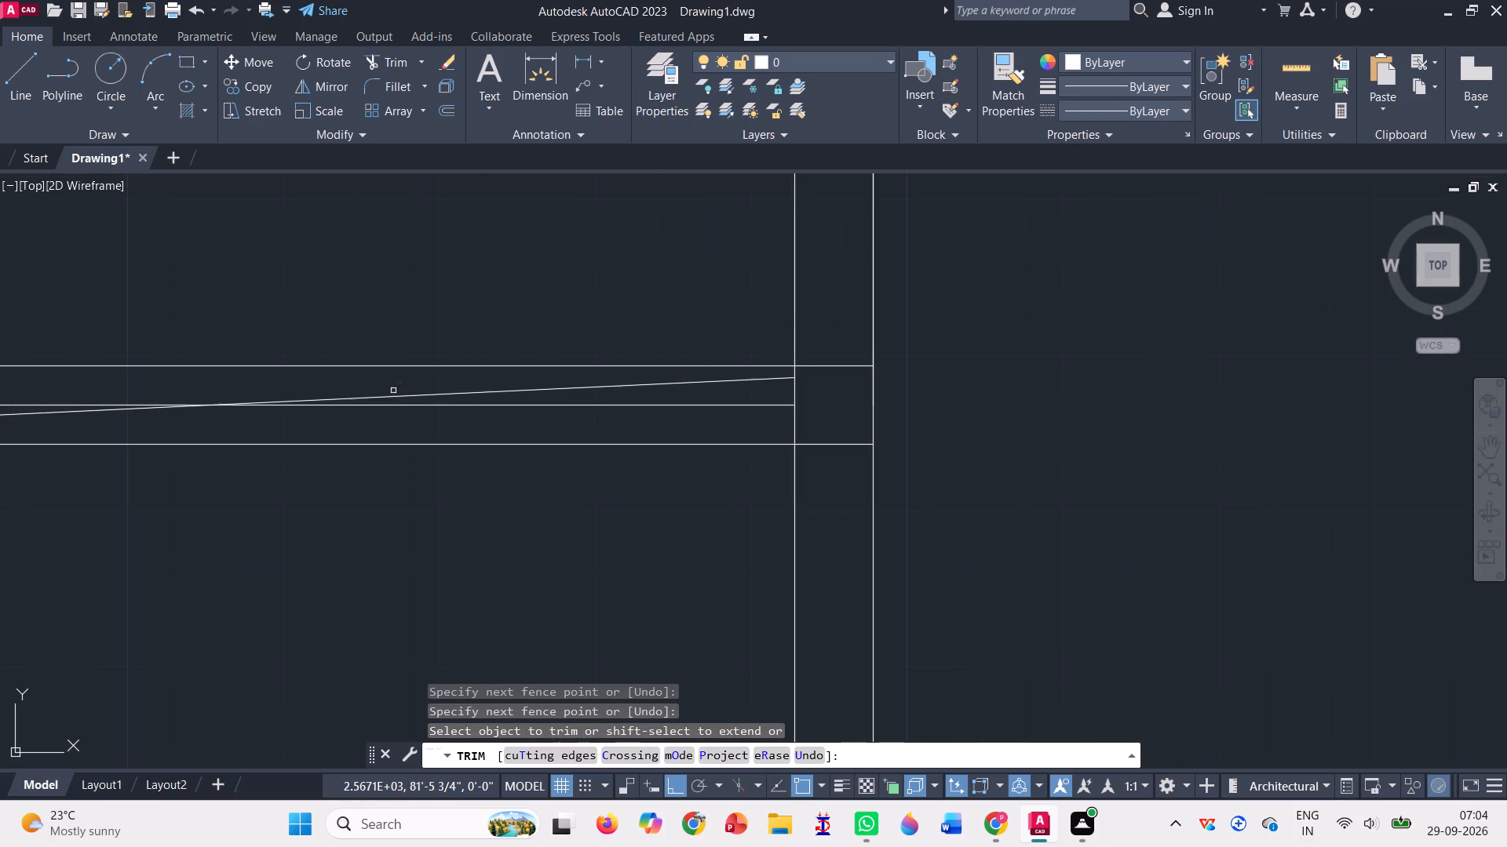
{"action": "left_click_drag", "start_coordinate": [391, 388], "coordinate": [407, 419]}
{"action": "scroll", "coordinate": [409, 417], "scroll_direction": "down", "scroll_amount": 1}
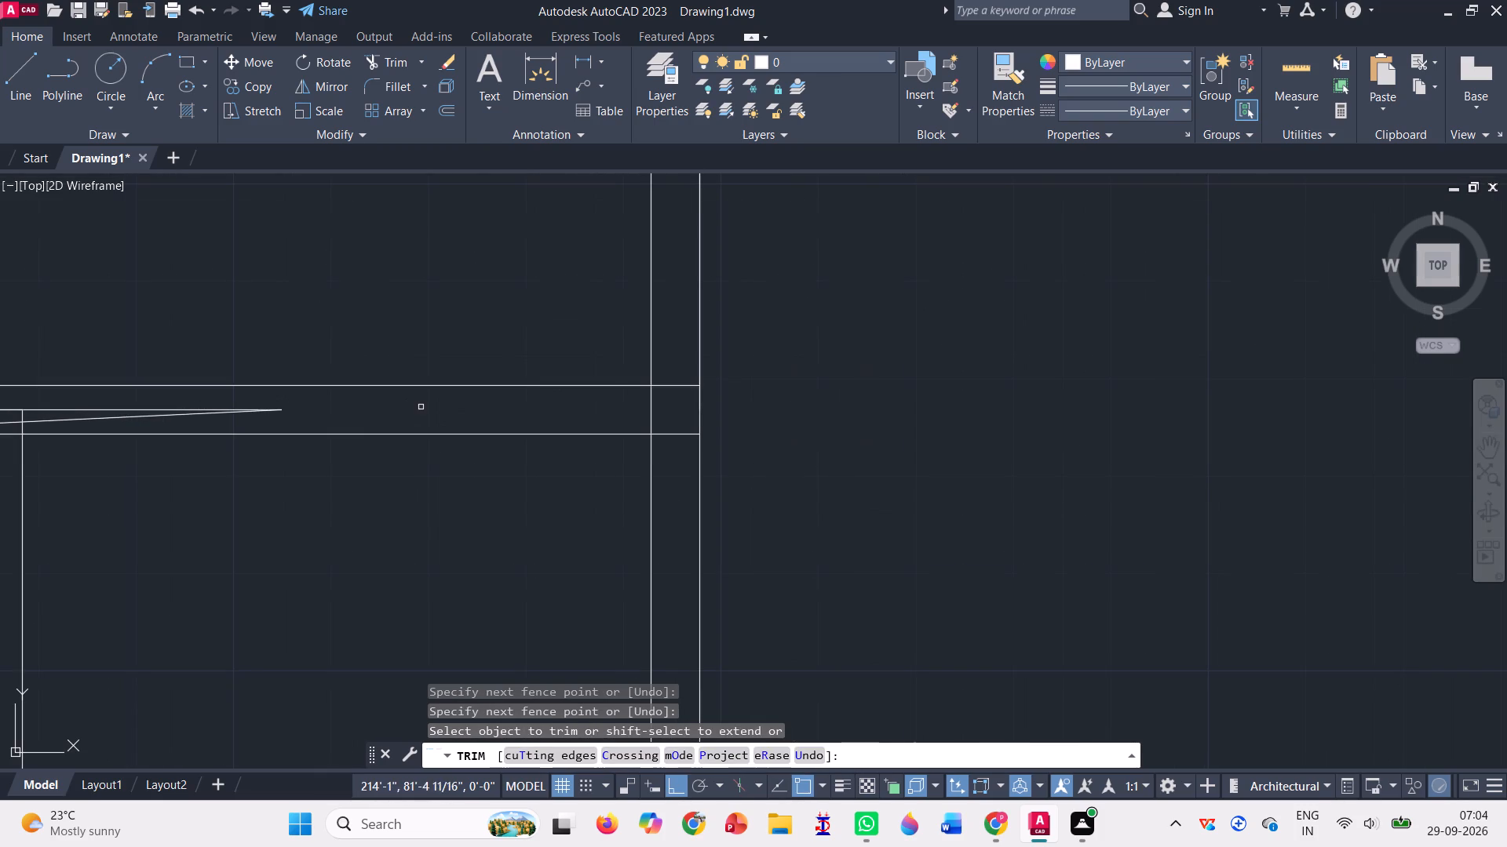
{"action": "scroll", "coordinate": [421, 407], "scroll_direction": "down", "scroll_amount": 1}
{"action": "scroll", "coordinate": [130, 404], "scroll_direction": "up", "scroll_amount": 2}
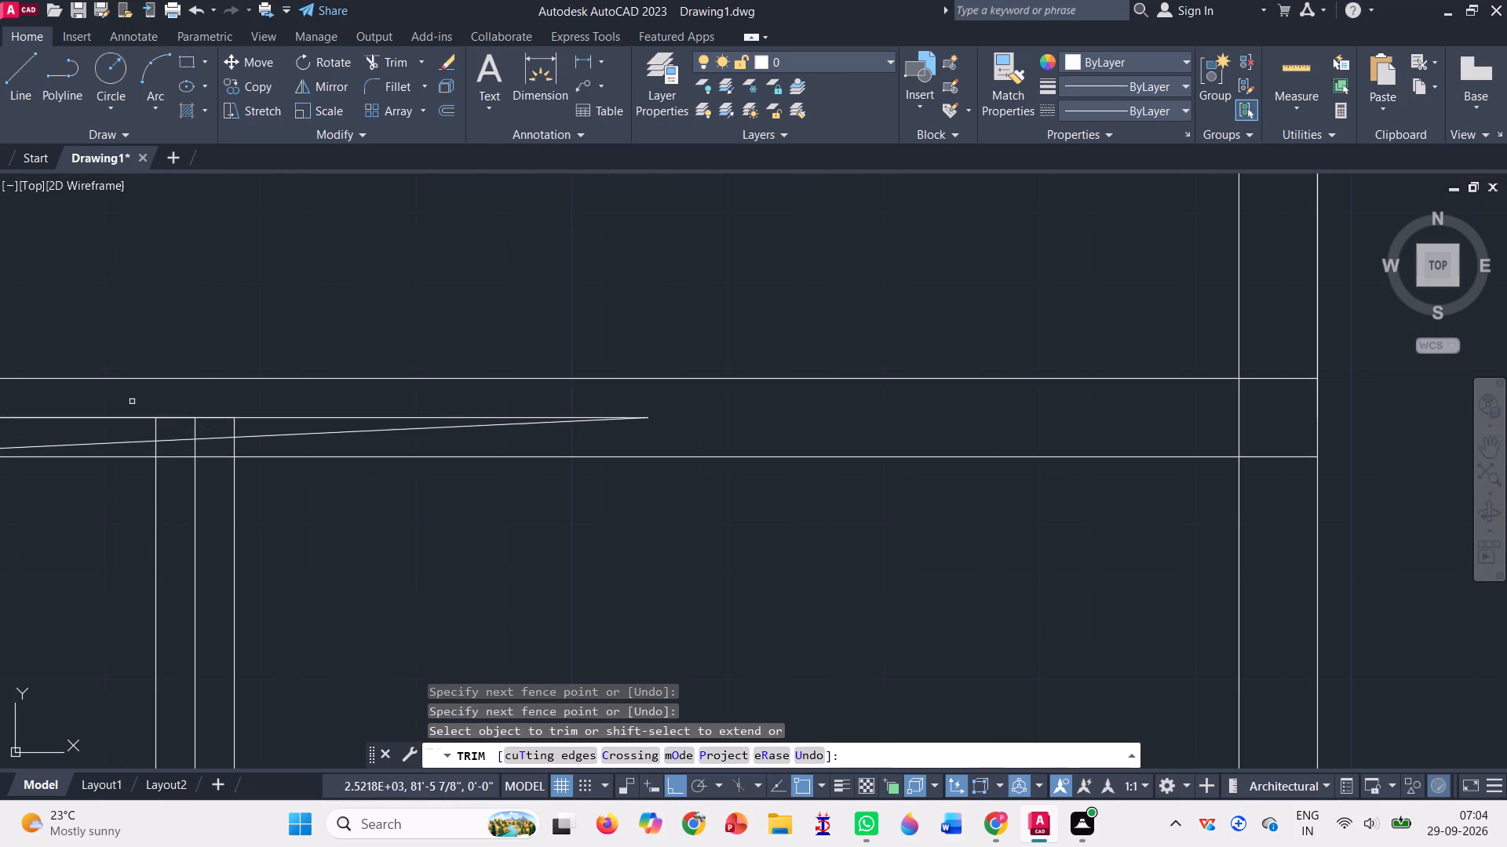
{"action": "left_click_drag", "start_coordinate": [323, 401], "coordinate": [335, 409]}
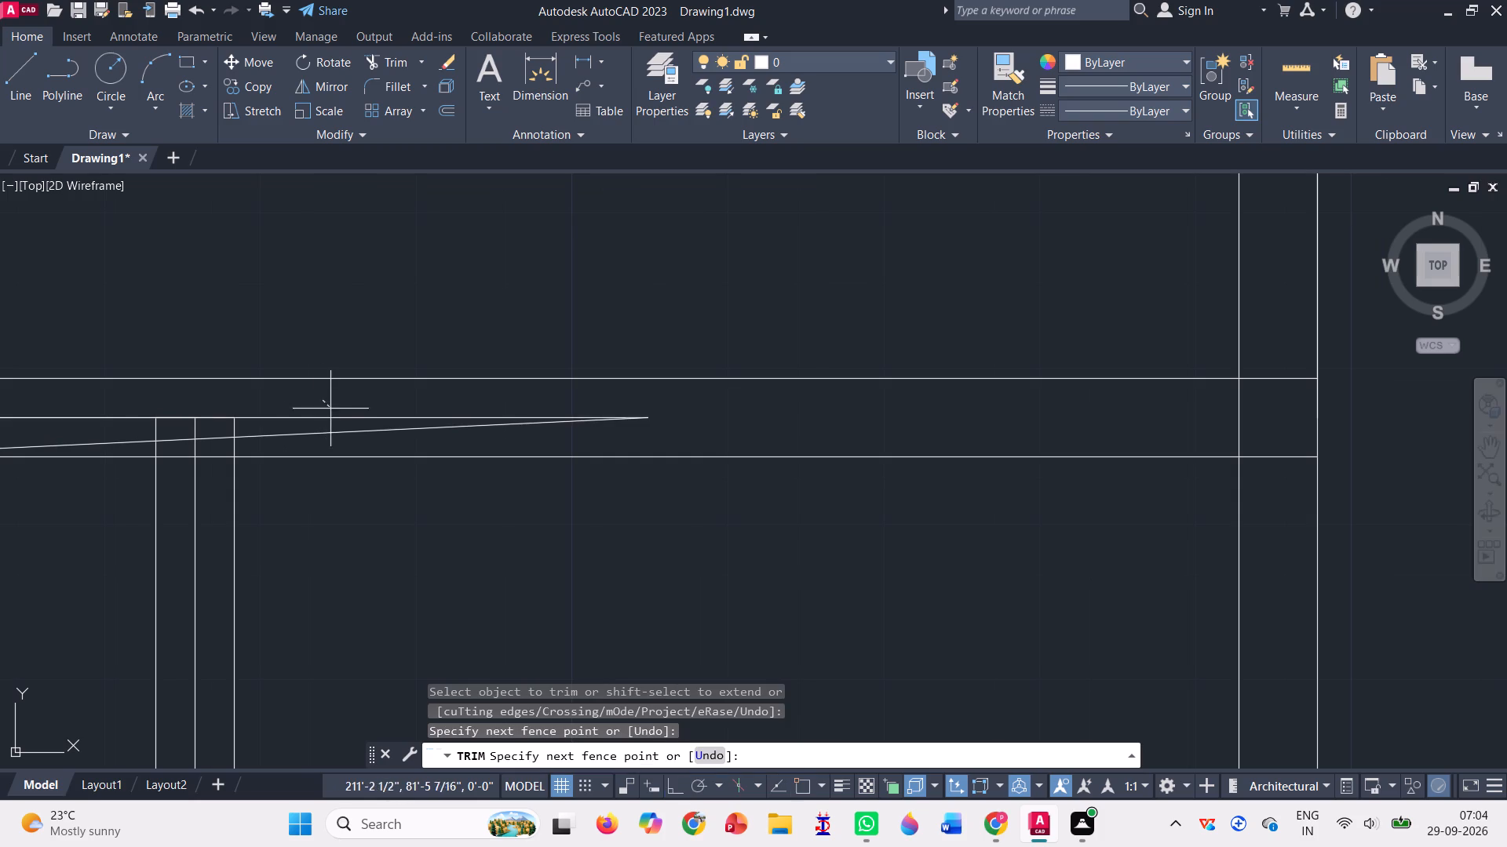
{"action": "left_click_drag", "start_coordinate": [335, 409], "coordinate": [396, 450]}
Trim the remaining centre line, diagonal pieces and vertical line ends inside the full-width partition at the bottom vertical partition.
{"action": "scroll", "coordinate": [404, 441], "scroll_direction": "down", "scroll_amount": 2}
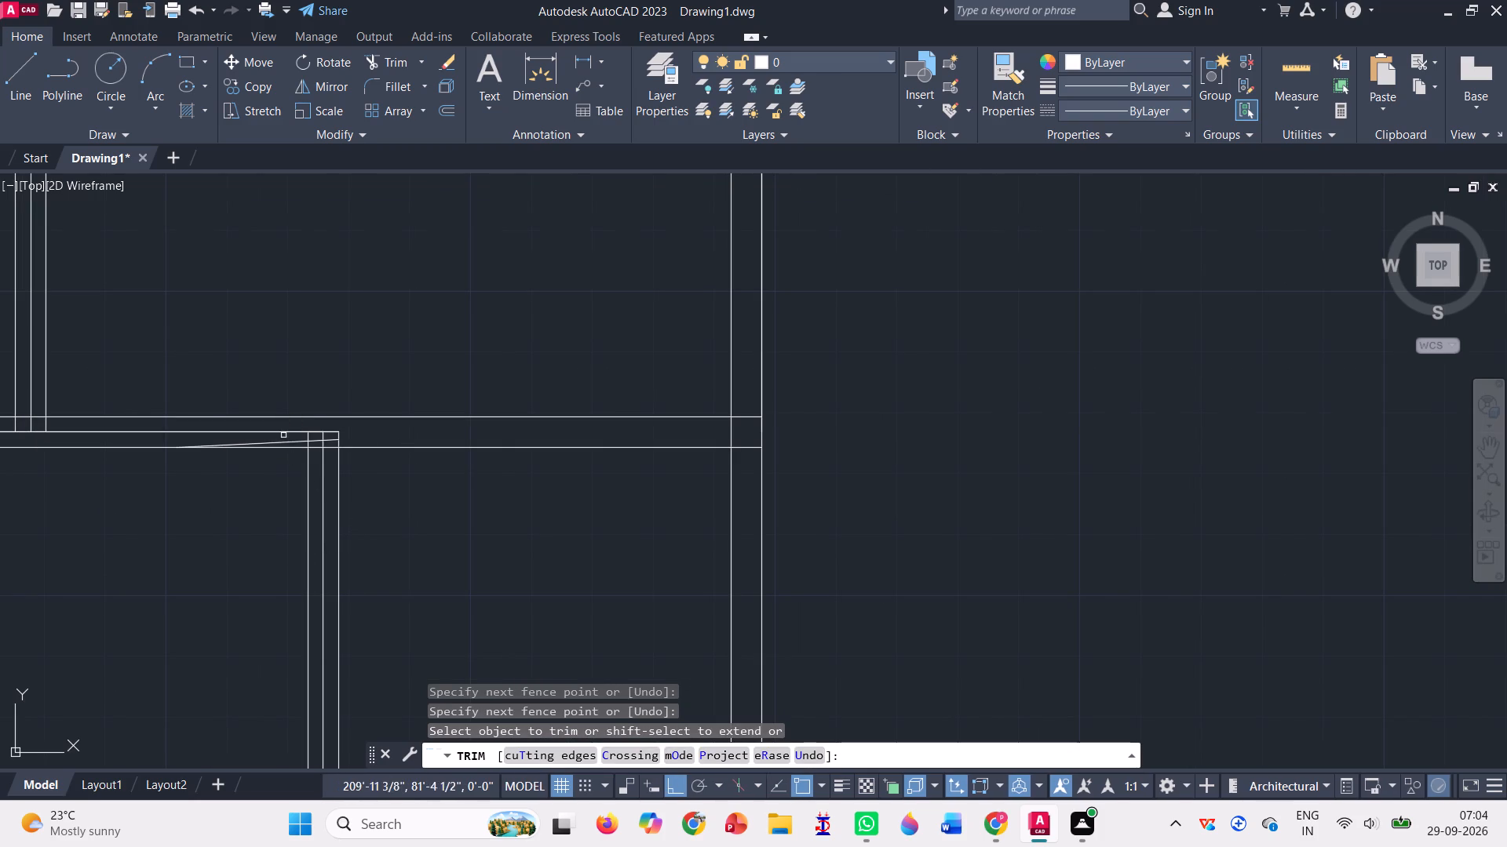
{"action": "scroll", "coordinate": [283, 438], "scroll_direction": "up", "scroll_amount": 5}
{"action": "left_click_drag", "start_coordinate": [439, 348], "coordinate": [466, 442]}
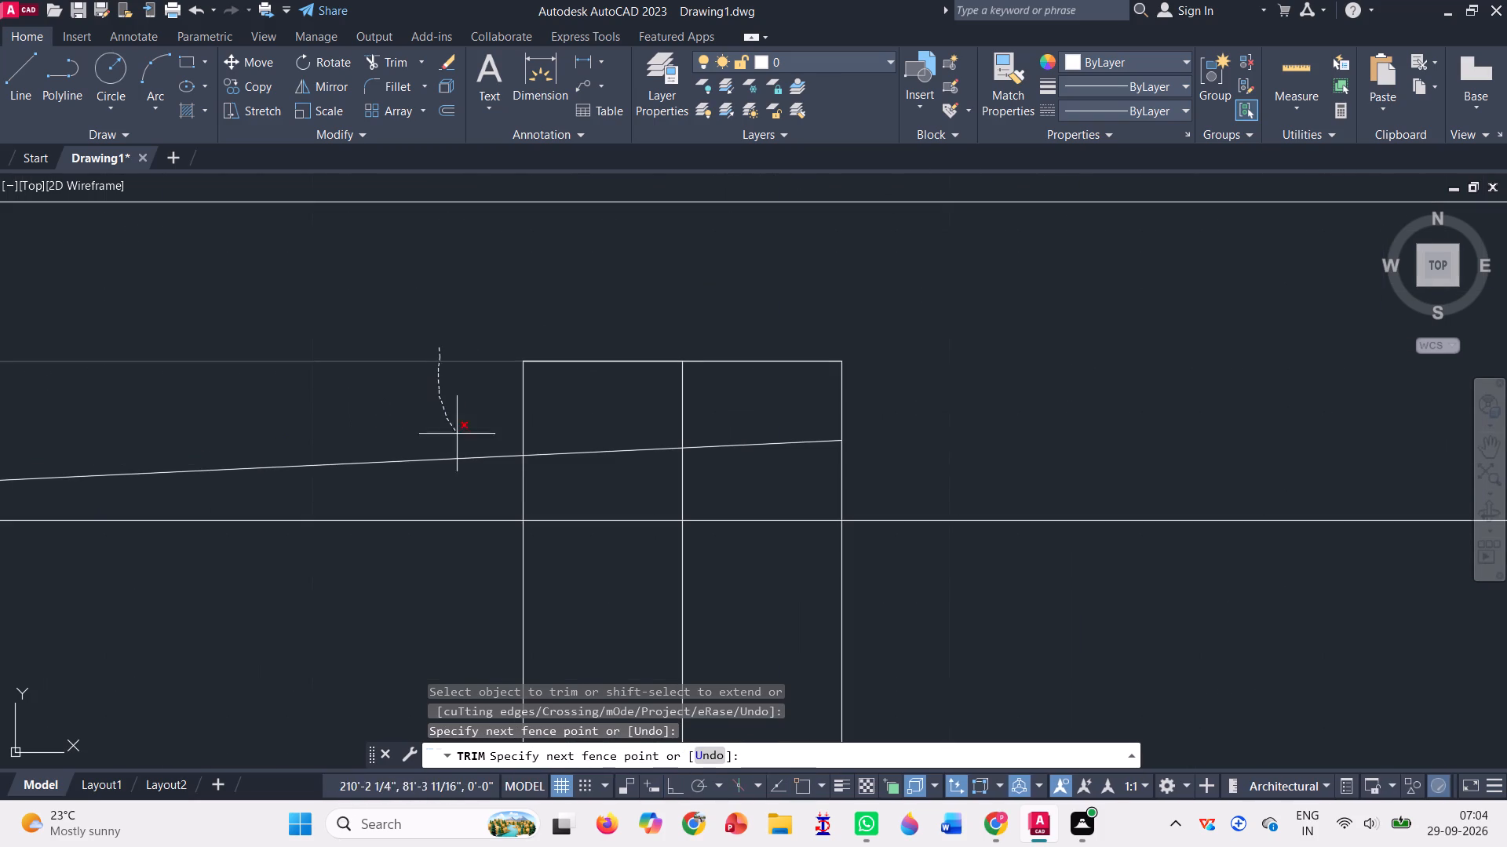
{"action": "left_click_drag", "start_coordinate": [466, 442], "coordinate": [779, 341]}
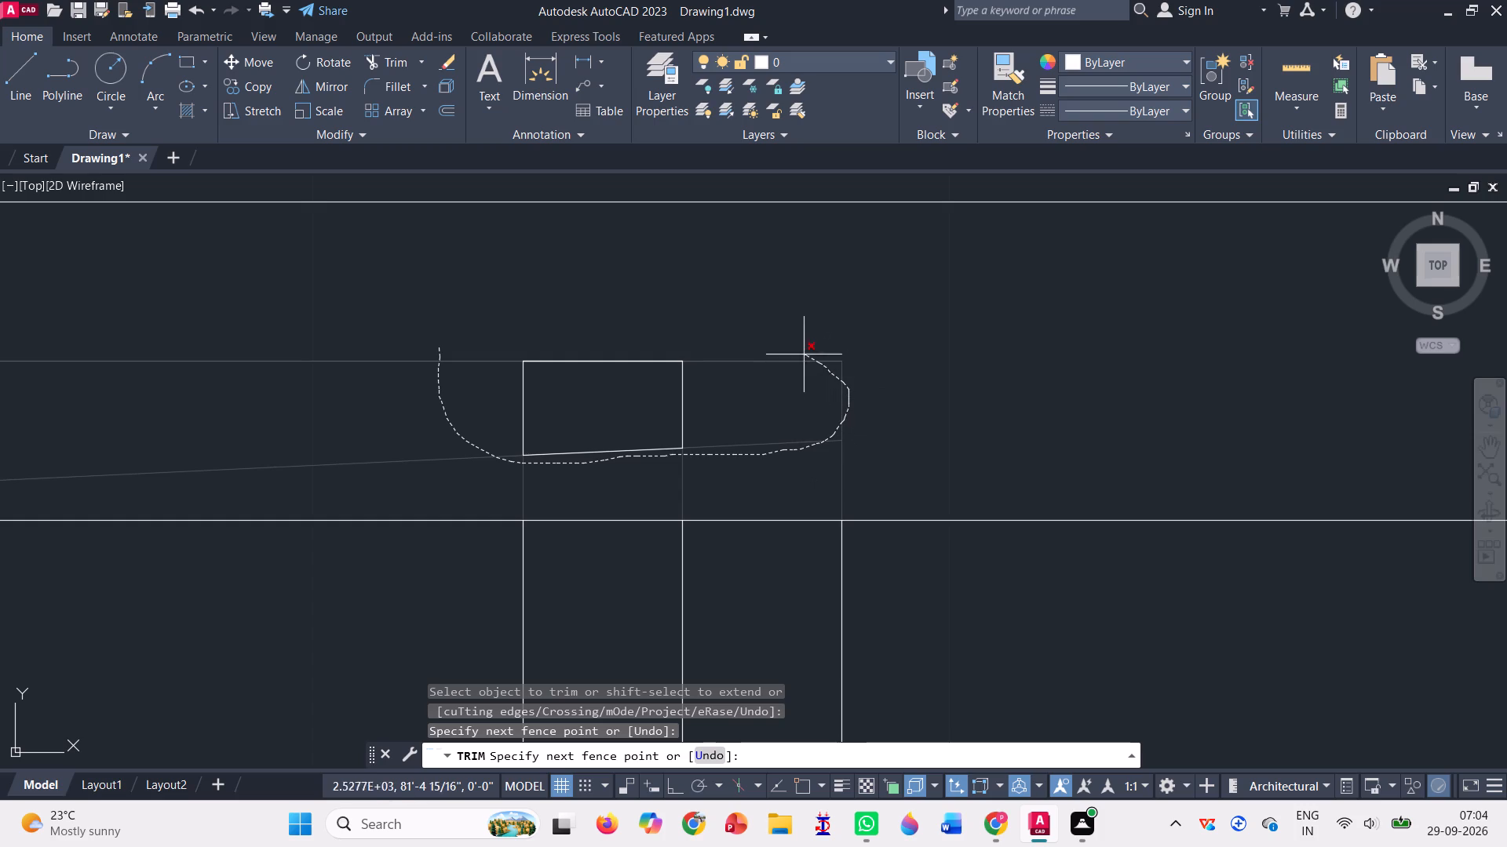
{"action": "left_click_drag", "start_coordinate": [779, 341], "coordinate": [654, 405]}
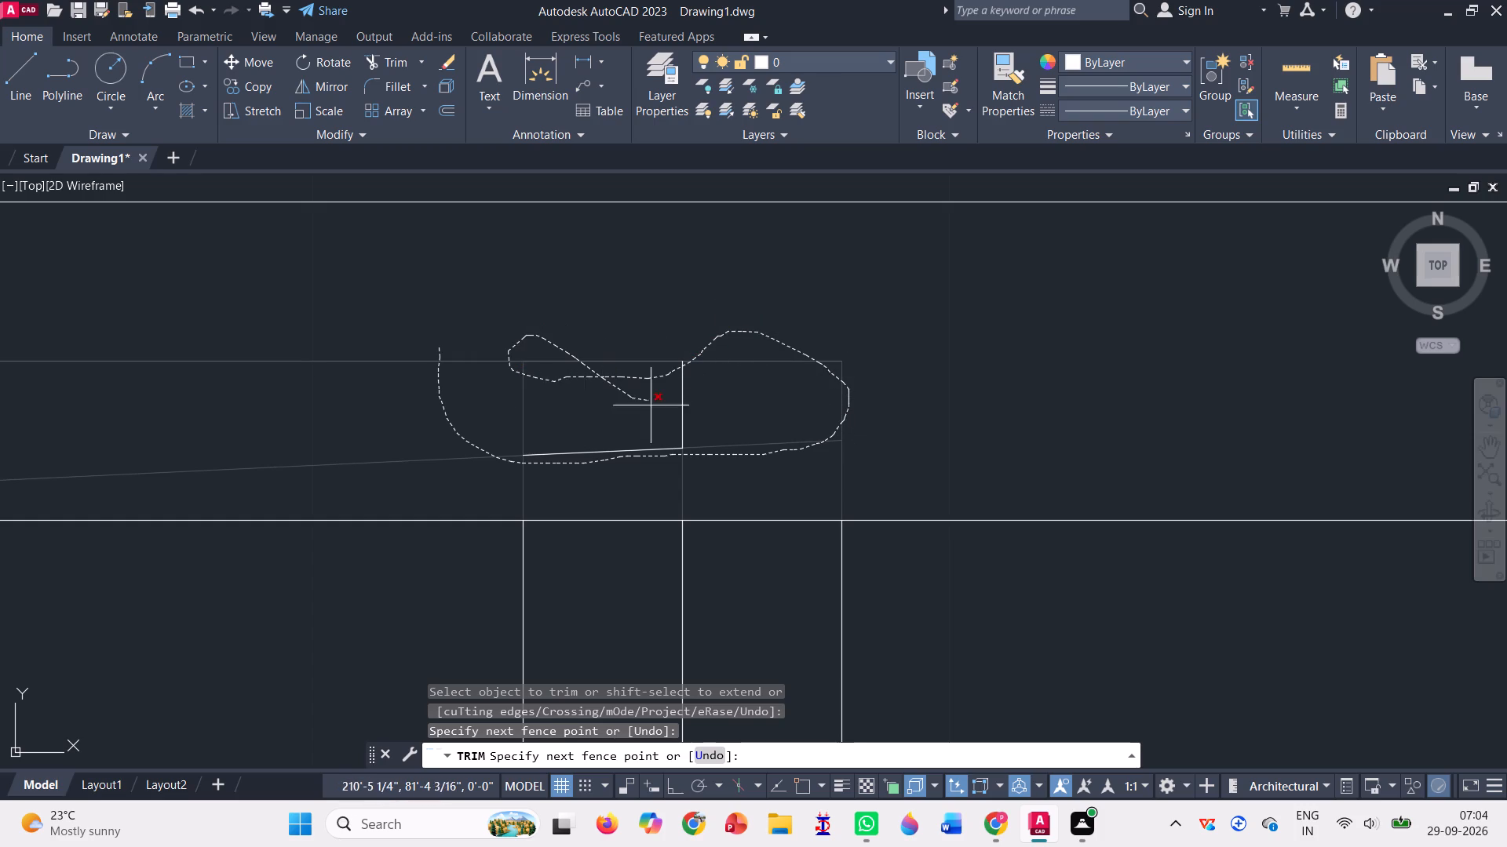
{"action": "left_click_drag", "start_coordinate": [654, 405], "coordinate": [714, 394]}
{"action": "left_click_drag", "start_coordinate": [645, 414], "coordinate": [643, 469]}
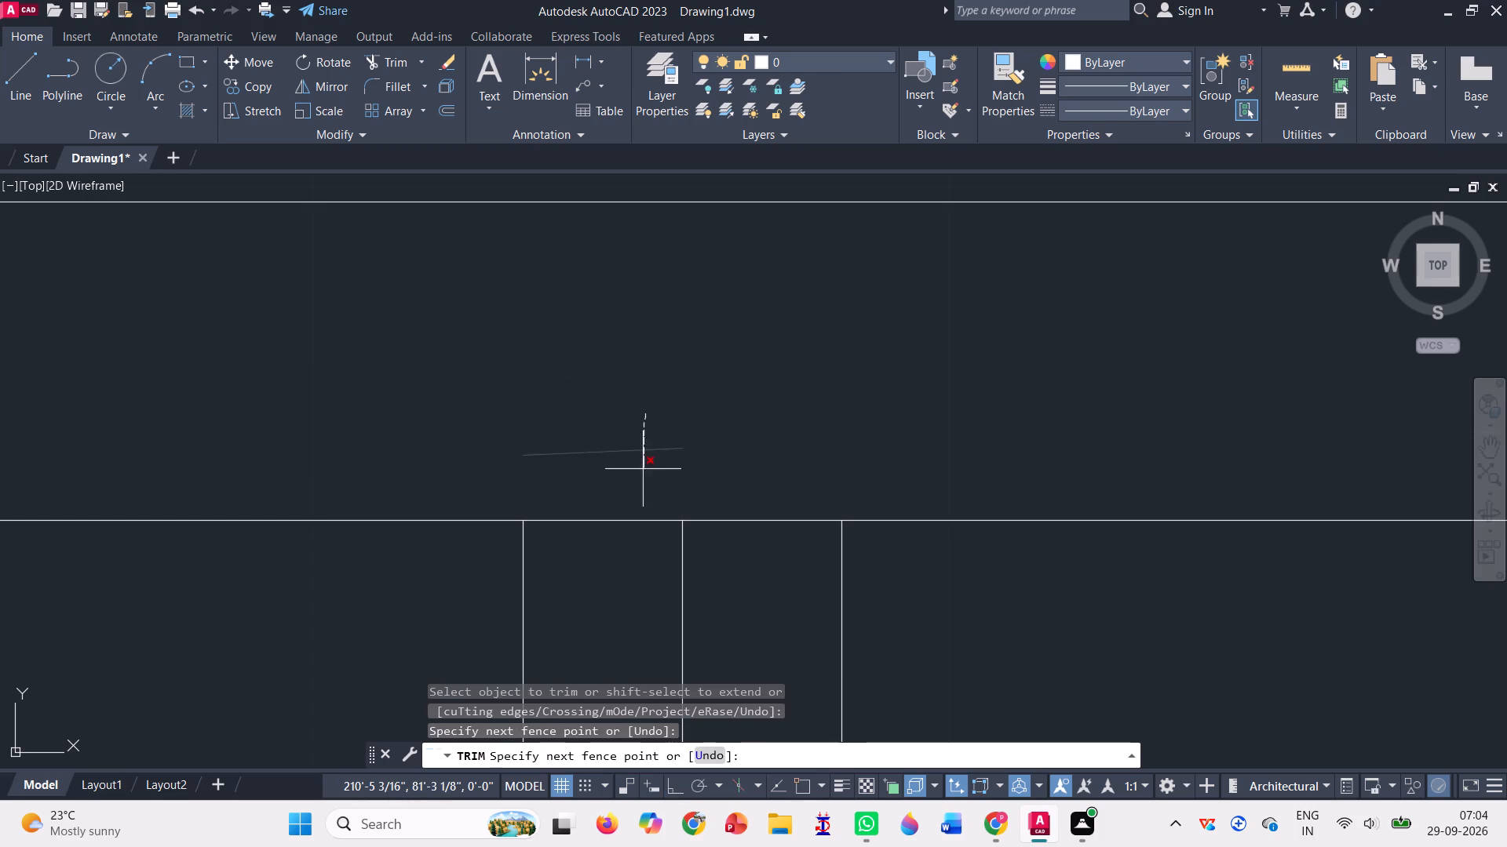
Trim the upper vertical partition's ends and the wall line across its junction with the full-width partition, and remove its centre line.
{"action": "scroll", "coordinate": [751, 351], "scroll_direction": "down", "scroll_amount": 6}
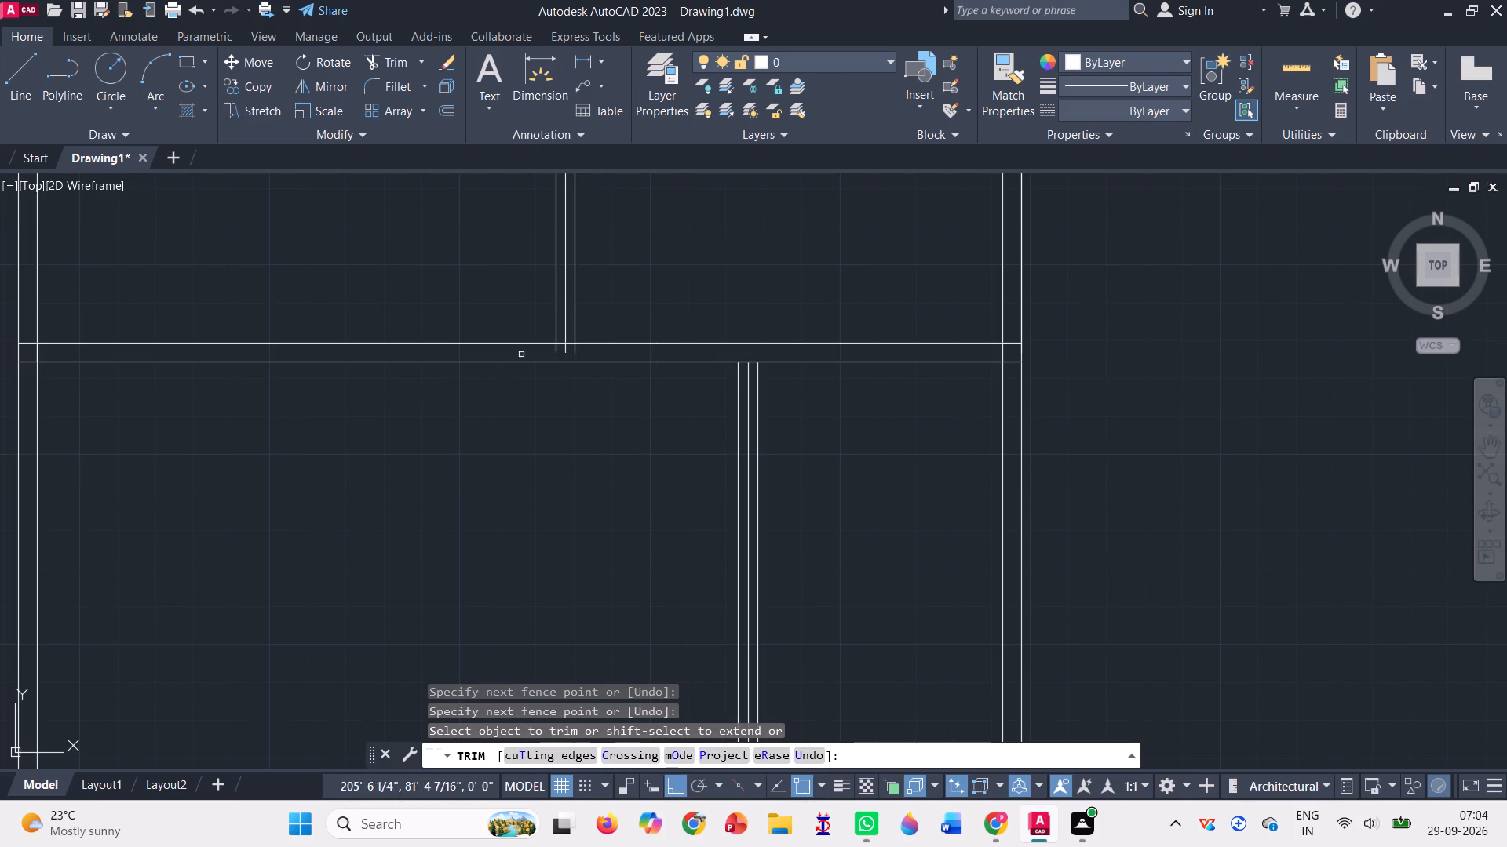
{"action": "scroll", "coordinate": [552, 337], "scroll_direction": "up", "scroll_amount": 5}
{"action": "left_click_drag", "start_coordinate": [483, 463], "coordinate": [487, 463]}
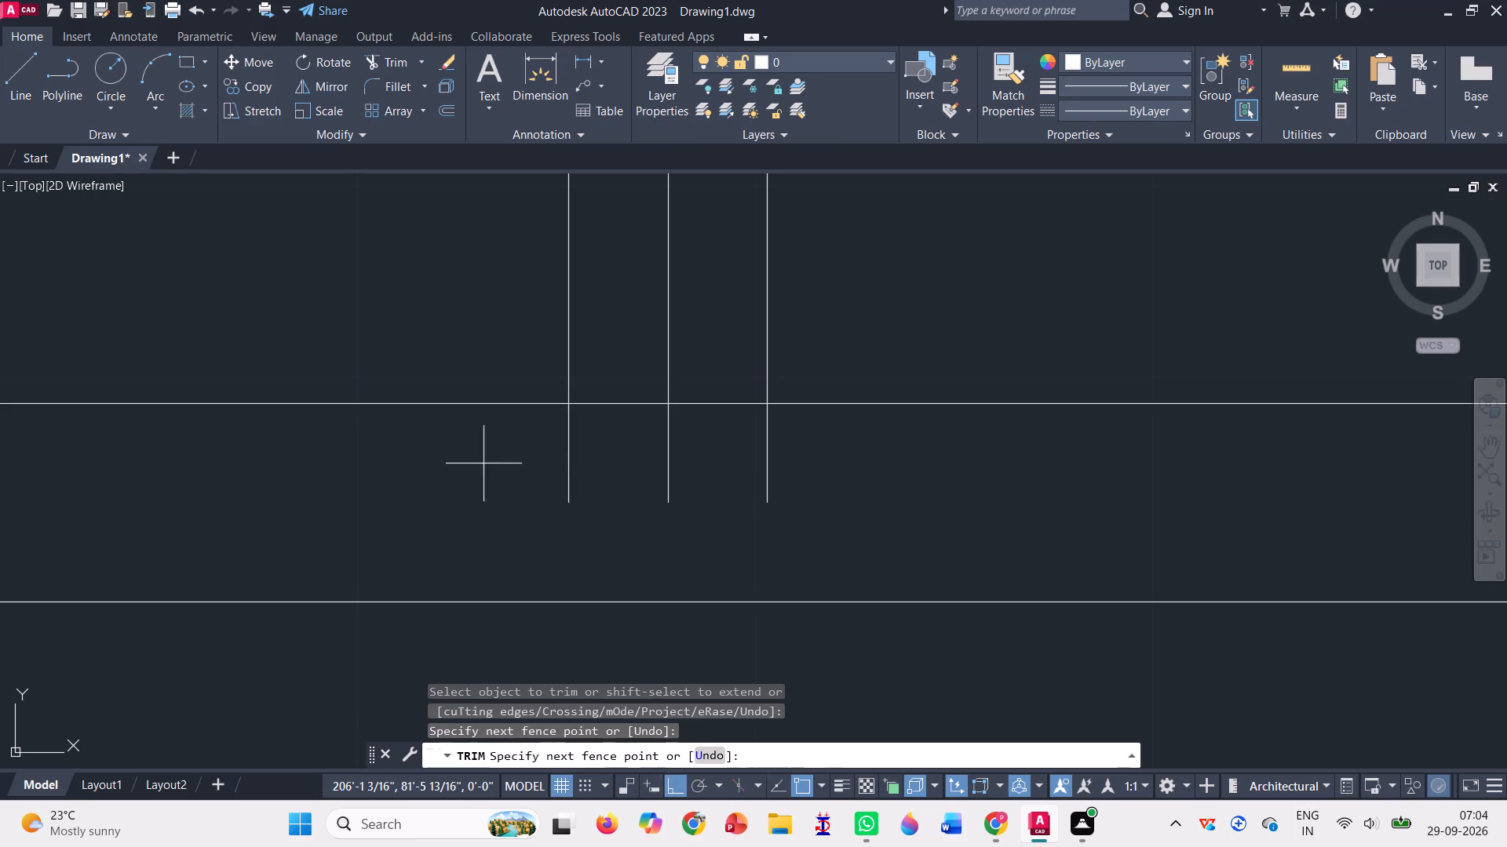
{"action": "left_click_drag", "start_coordinate": [487, 463], "coordinate": [808, 443]}
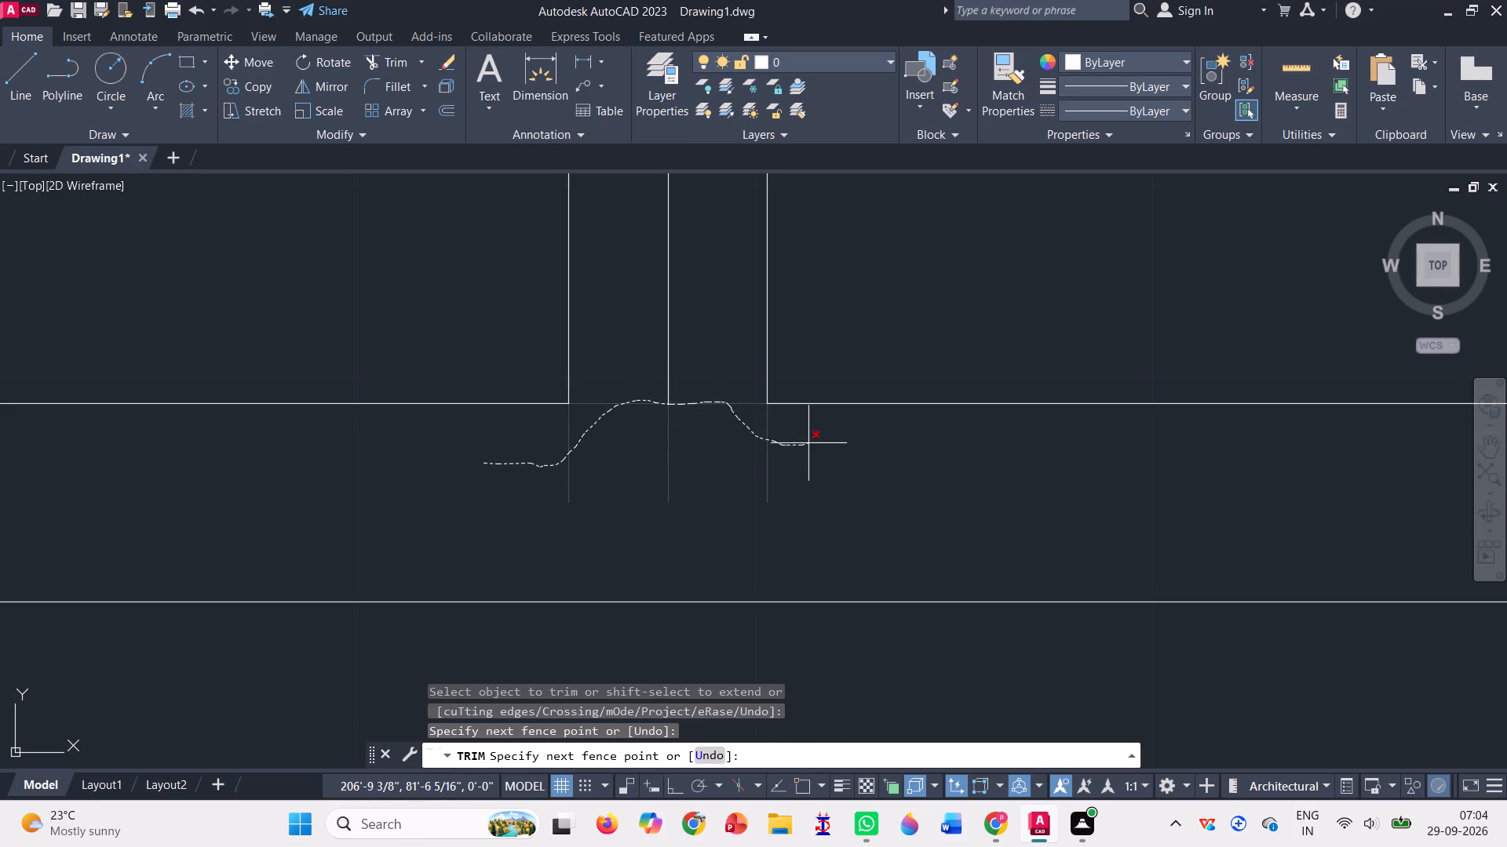
{"action": "left_click_drag", "start_coordinate": [808, 443], "coordinate": [808, 444]}
{"action": "left_click_drag", "start_coordinate": [644, 358], "coordinate": [696, 369]}
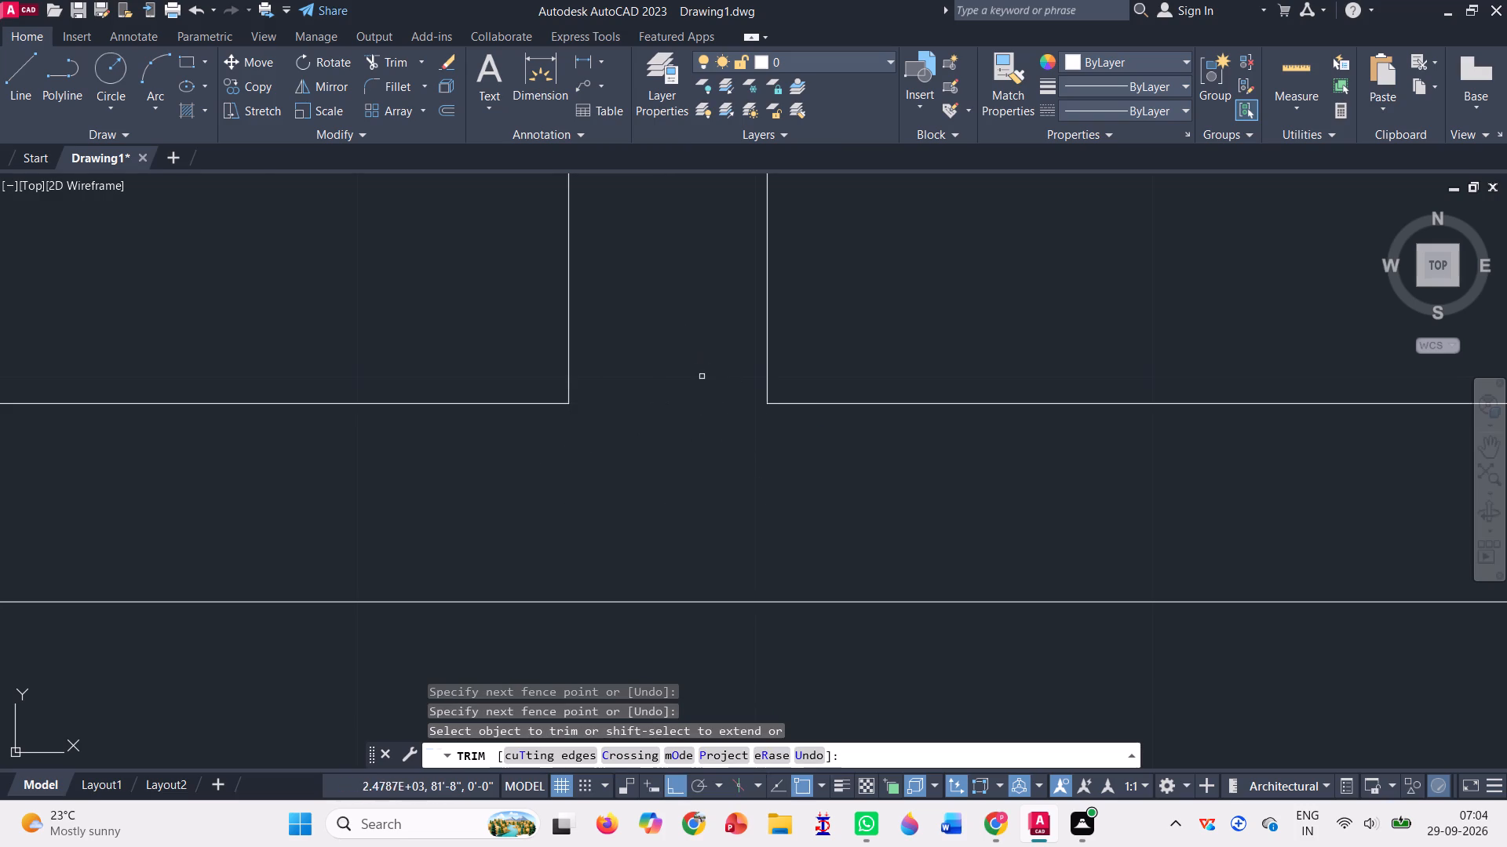
Trim the three upper partitions' line pairs where they overhang the right outer wall.
{"action": "scroll", "coordinate": [701, 377], "scroll_direction": "down", "scroll_amount": 5}
{"action": "scroll", "coordinate": [656, 471], "scroll_direction": "down", "scroll_amount": 2}
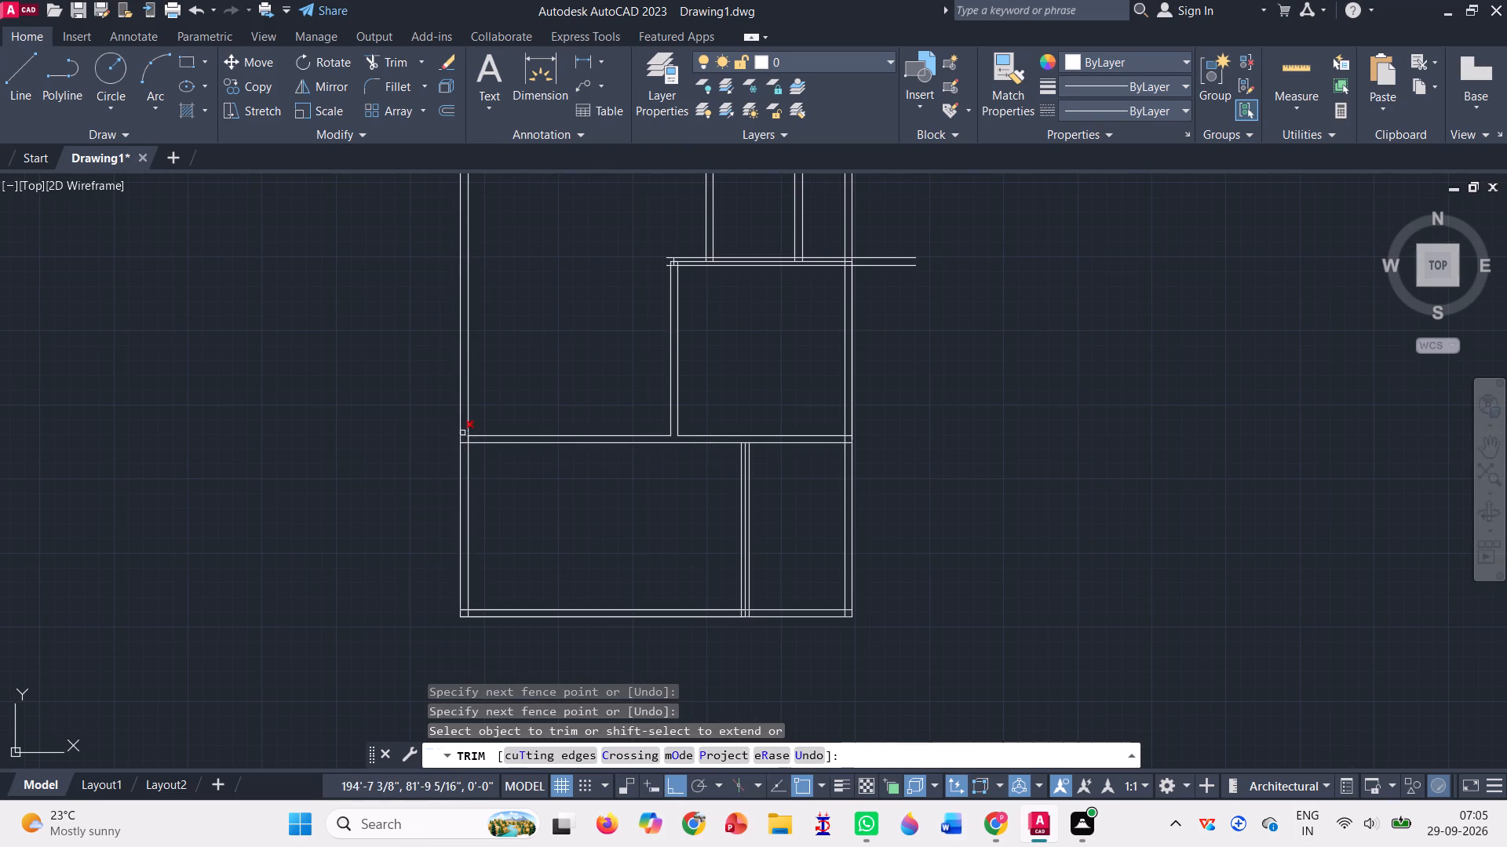
{"action": "scroll", "coordinate": [462, 433], "scroll_direction": "up", "scroll_amount": 1}
{"action": "scroll", "coordinate": [494, 434], "scroll_direction": "down", "scroll_amount": 4}
{"action": "scroll", "coordinate": [586, 369], "scroll_direction": "up", "scroll_amount": 2}
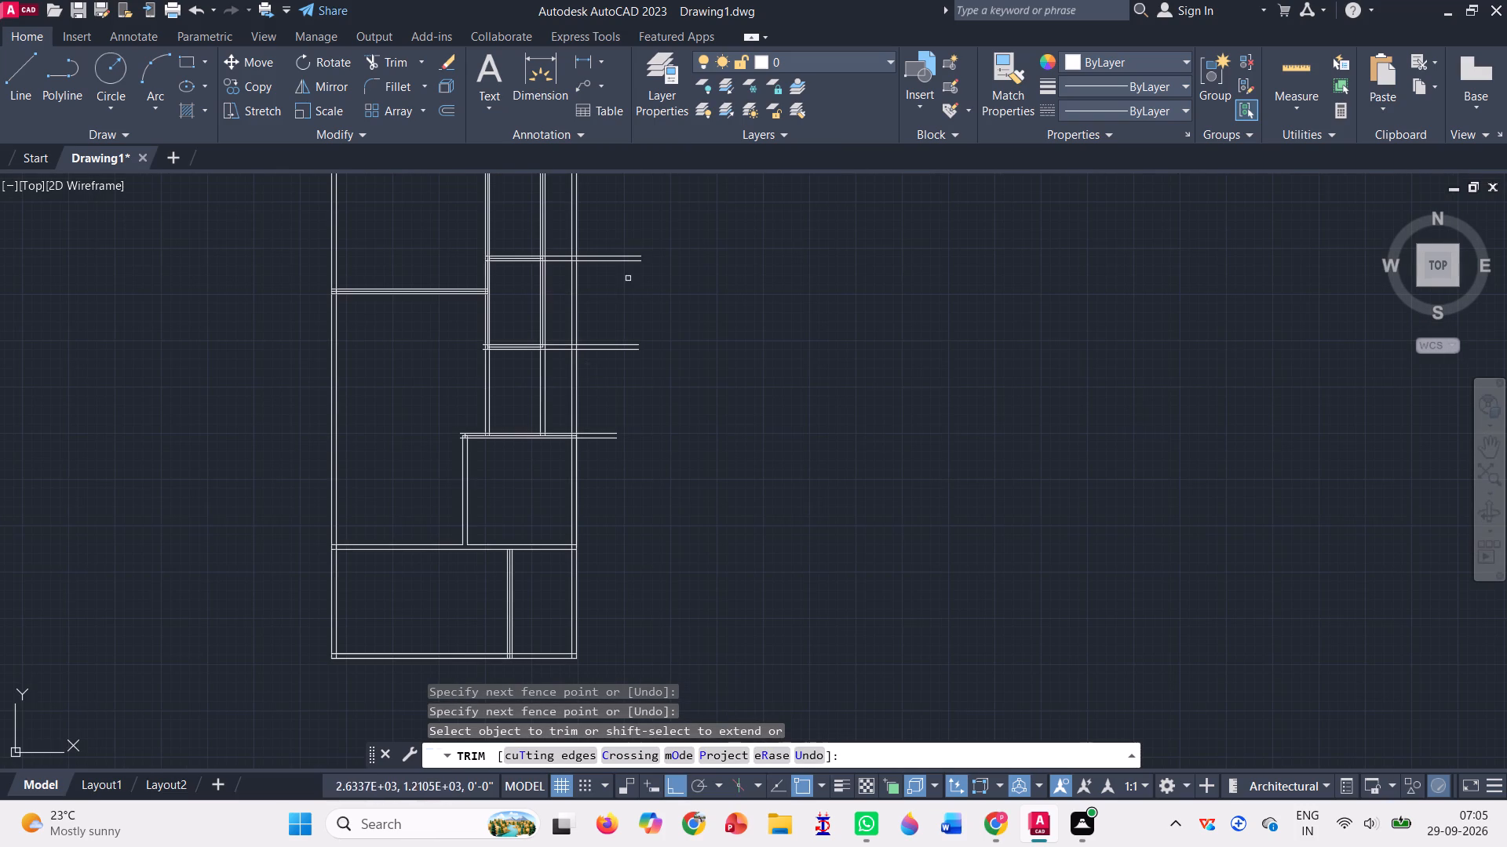
{"action": "left_click_drag", "start_coordinate": [609, 235], "coordinate": [620, 394]}
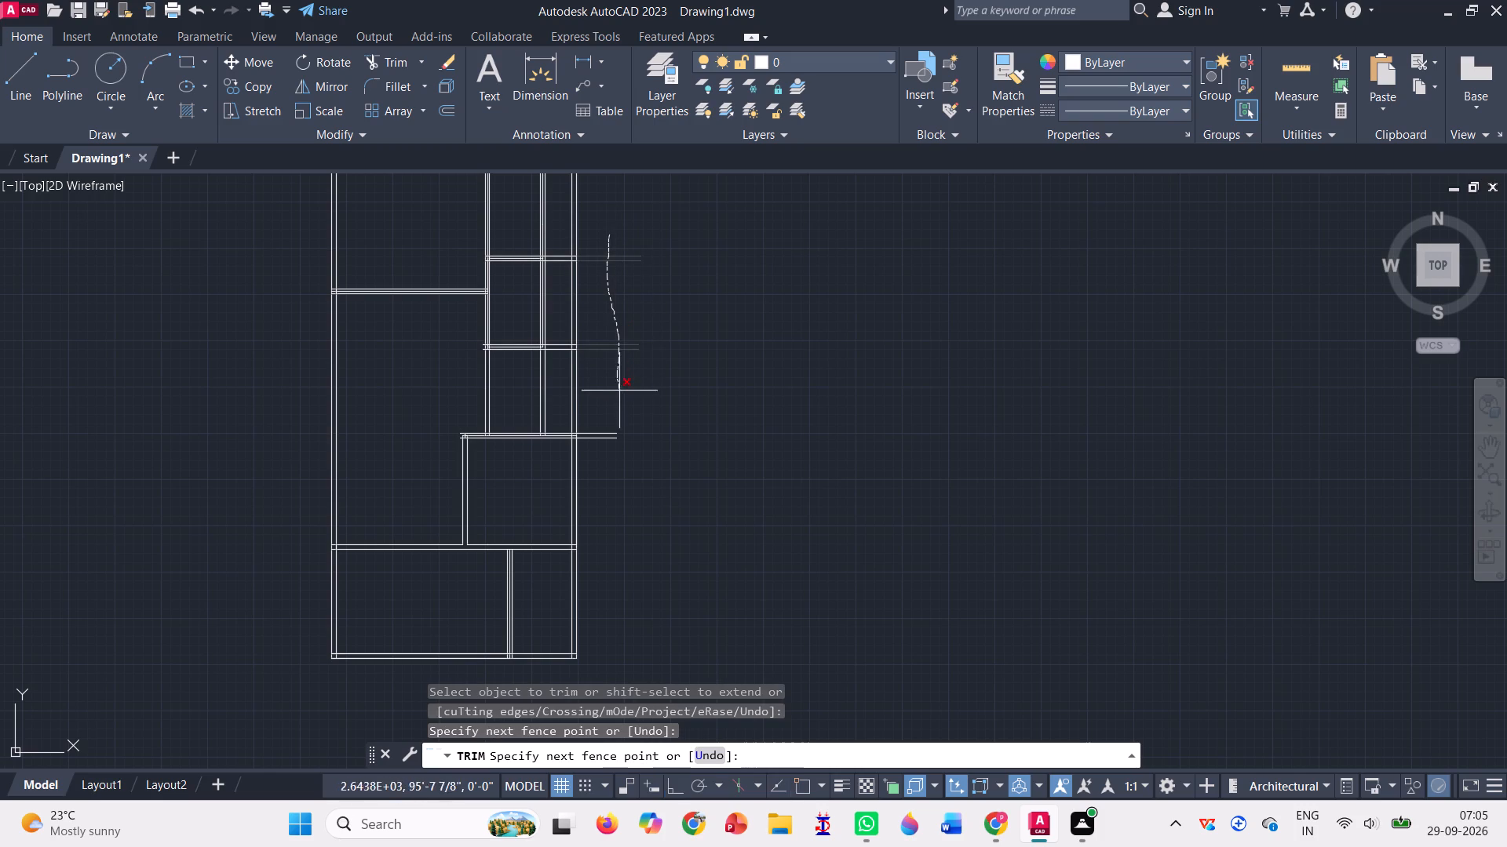
{"action": "left_click_drag", "start_coordinate": [620, 394], "coordinate": [600, 414]}
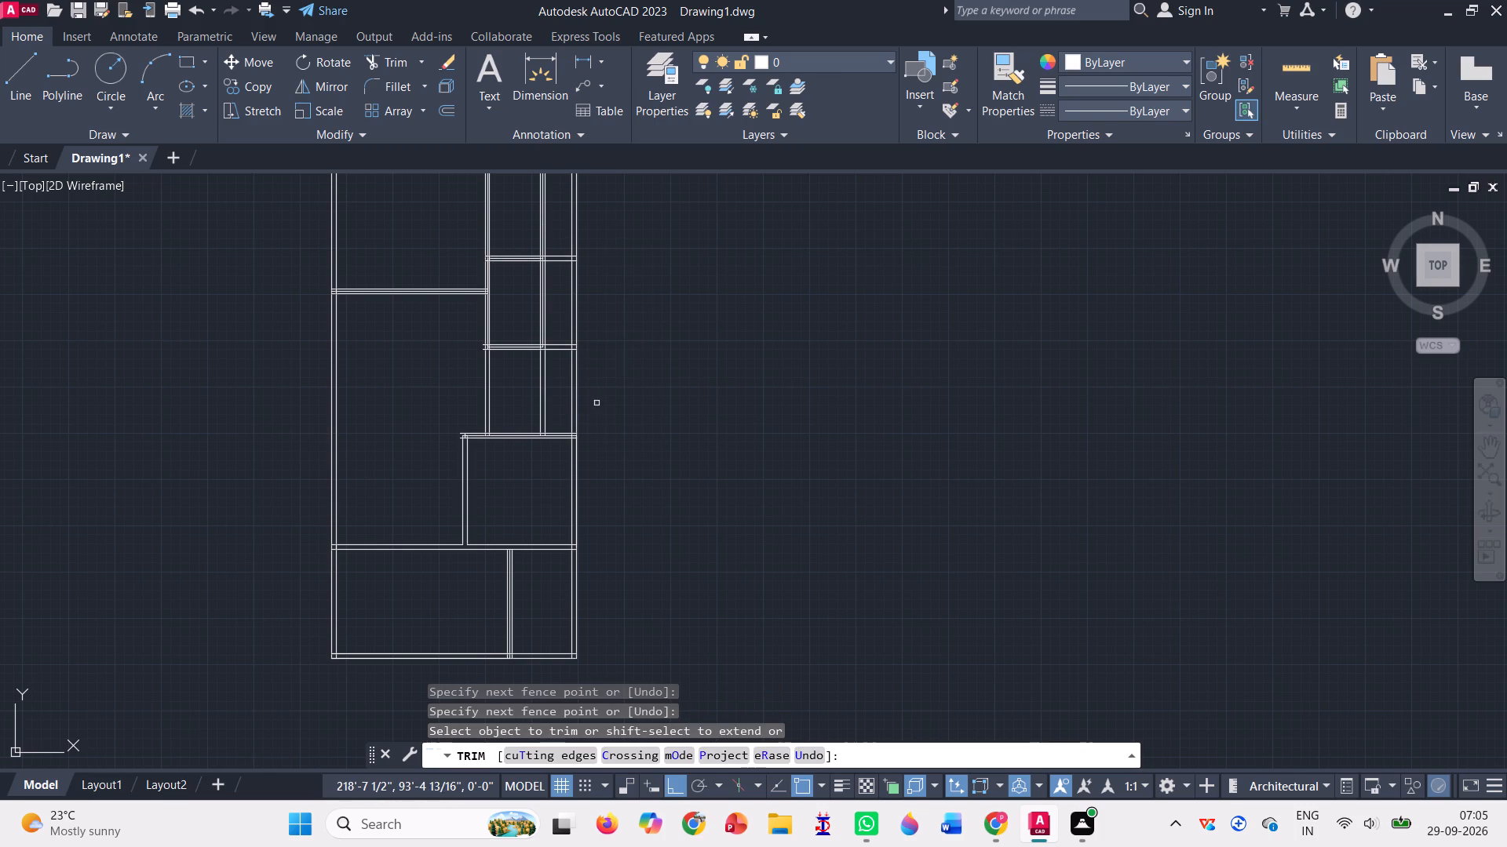
Trim the overlapping inner wall line ends at the upper-left corner of the outer wall.
{"action": "scroll", "coordinate": [575, 369], "scroll_direction": "down", "scroll_amount": 1}
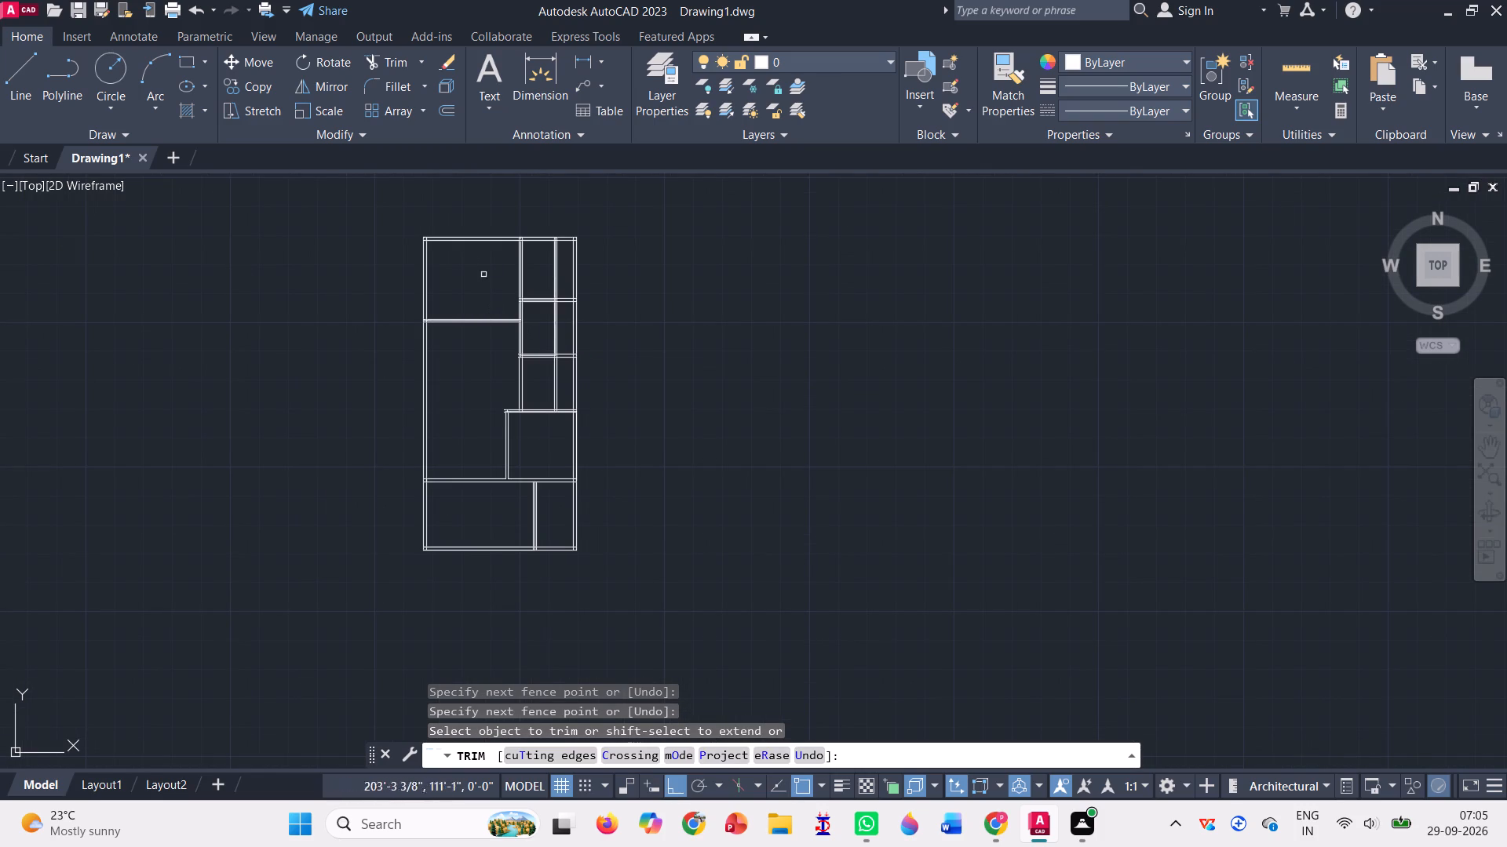
{"action": "scroll", "coordinate": [451, 144], "scroll_direction": "up", "scroll_amount": 4}
{"action": "scroll", "coordinate": [430, 231], "scroll_direction": "up", "scroll_amount": 4}
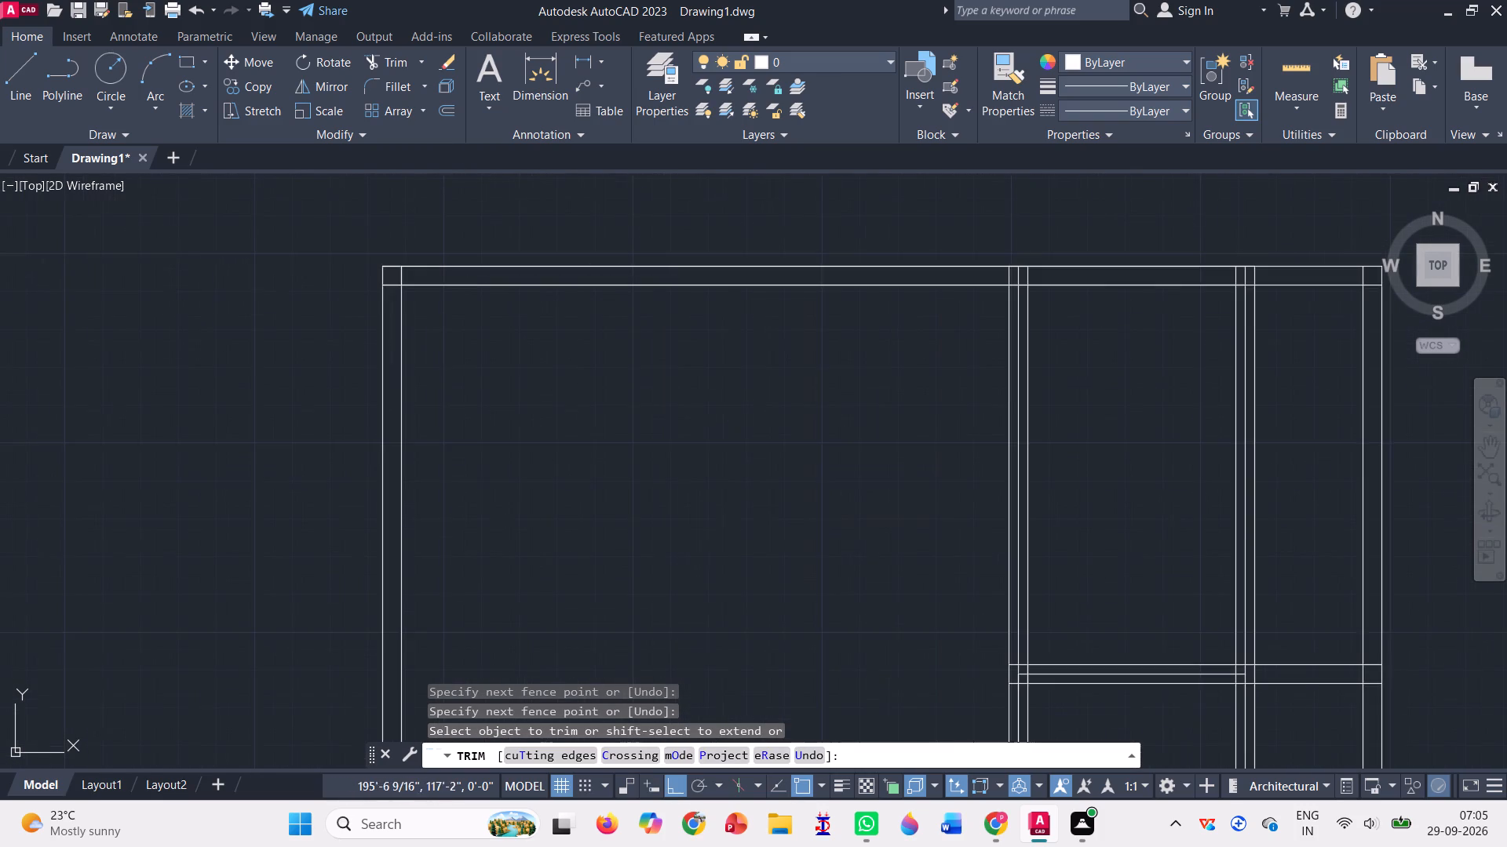
{"action": "scroll", "coordinate": [396, 283], "scroll_direction": "up", "scroll_amount": 5}
{"action": "left_click_drag", "start_coordinate": [494, 236], "coordinate": [395, 213]}
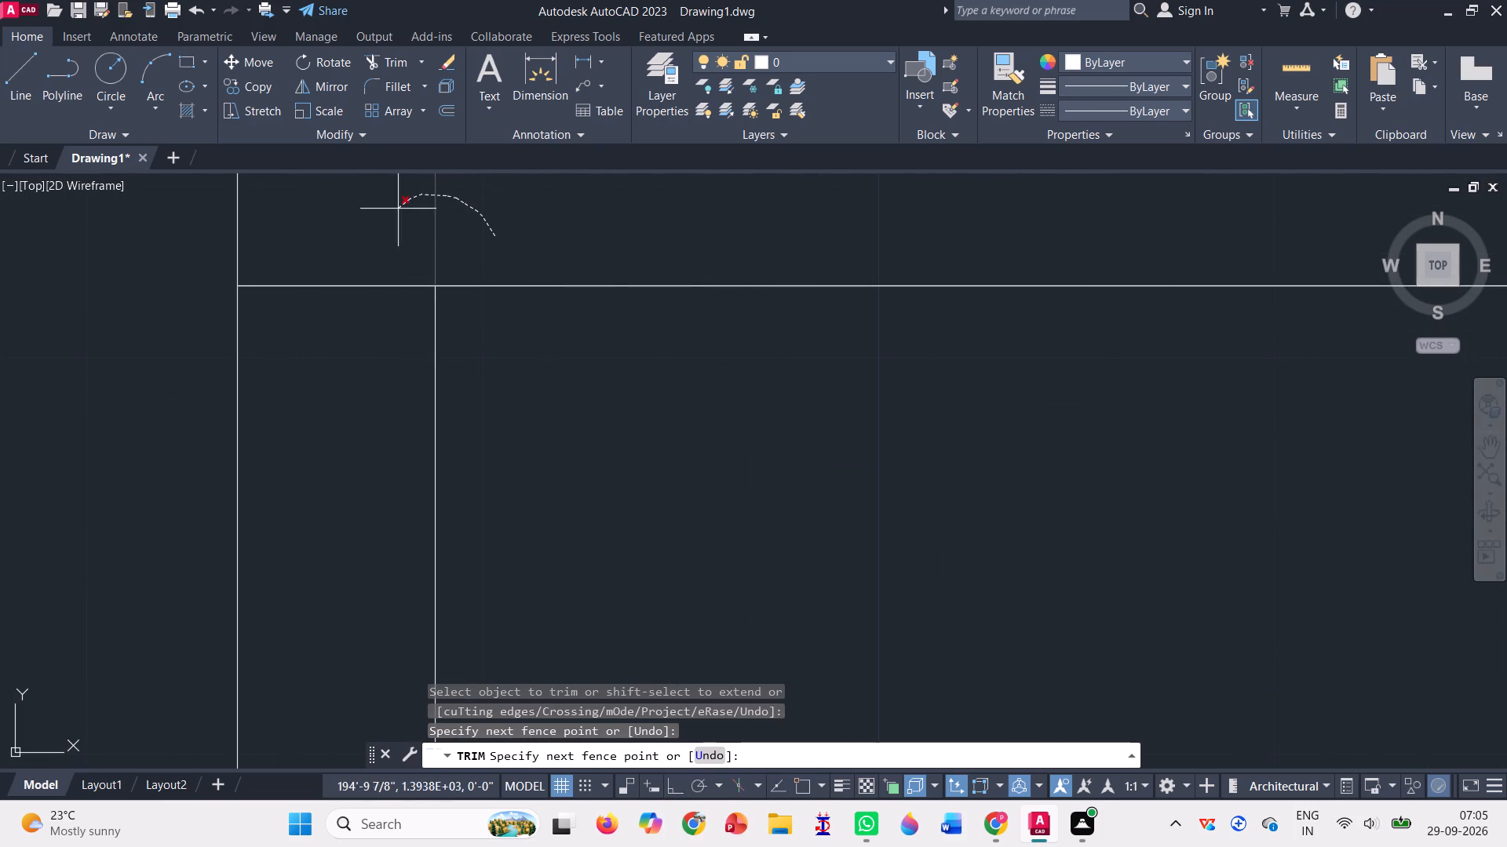
{"action": "left_click_drag", "start_coordinate": [395, 213], "coordinate": [358, 333]}
Trim the two upper vertical partitions' junctions with the top outer wall, removing the overlapping wall ends and centre line pieces.
{"action": "scroll", "coordinate": [358, 333], "scroll_direction": "down", "scroll_amount": 4}
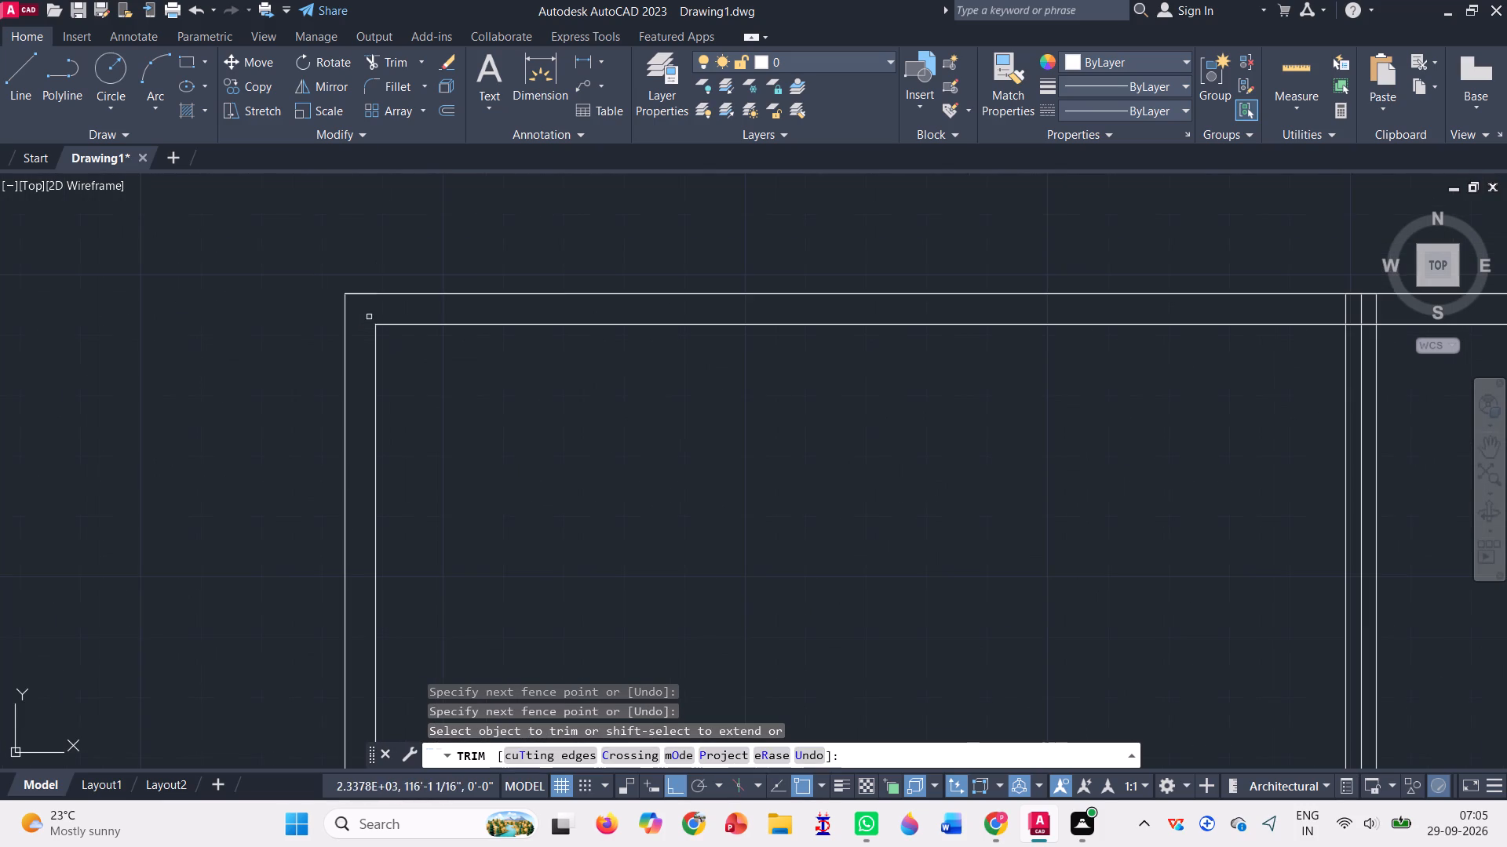
{"action": "scroll", "coordinate": [356, 263], "scroll_direction": "down", "scroll_amount": 1}
{"action": "scroll", "coordinate": [1089, 307], "scroll_direction": "up", "scroll_amount": 2}
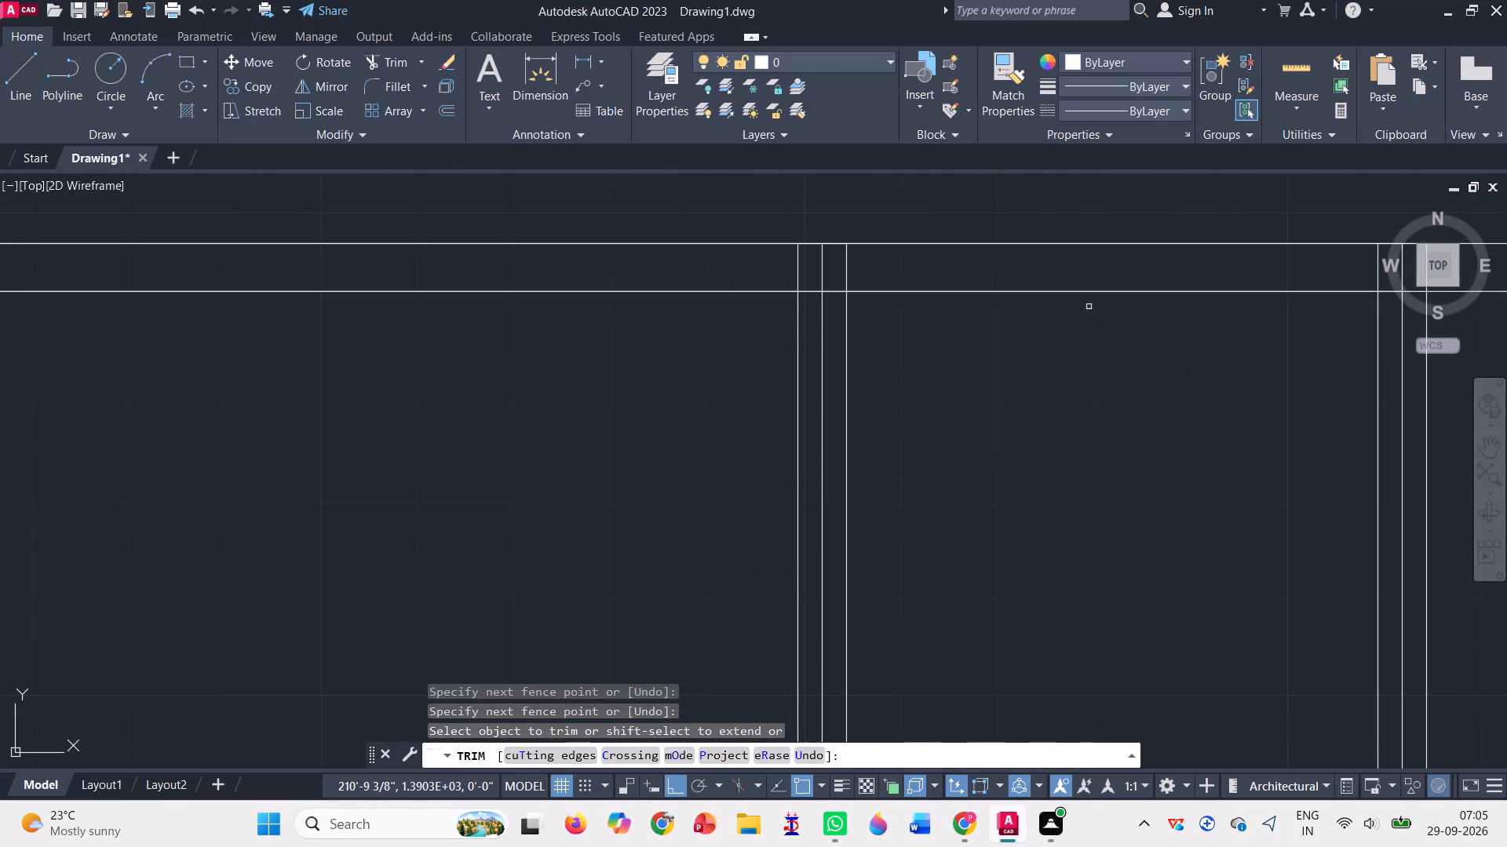
{"action": "scroll", "coordinate": [820, 257], "scroll_direction": "up", "scroll_amount": 2}
{"action": "left_click_drag", "start_coordinate": [755, 270], "coordinate": [809, 329]}
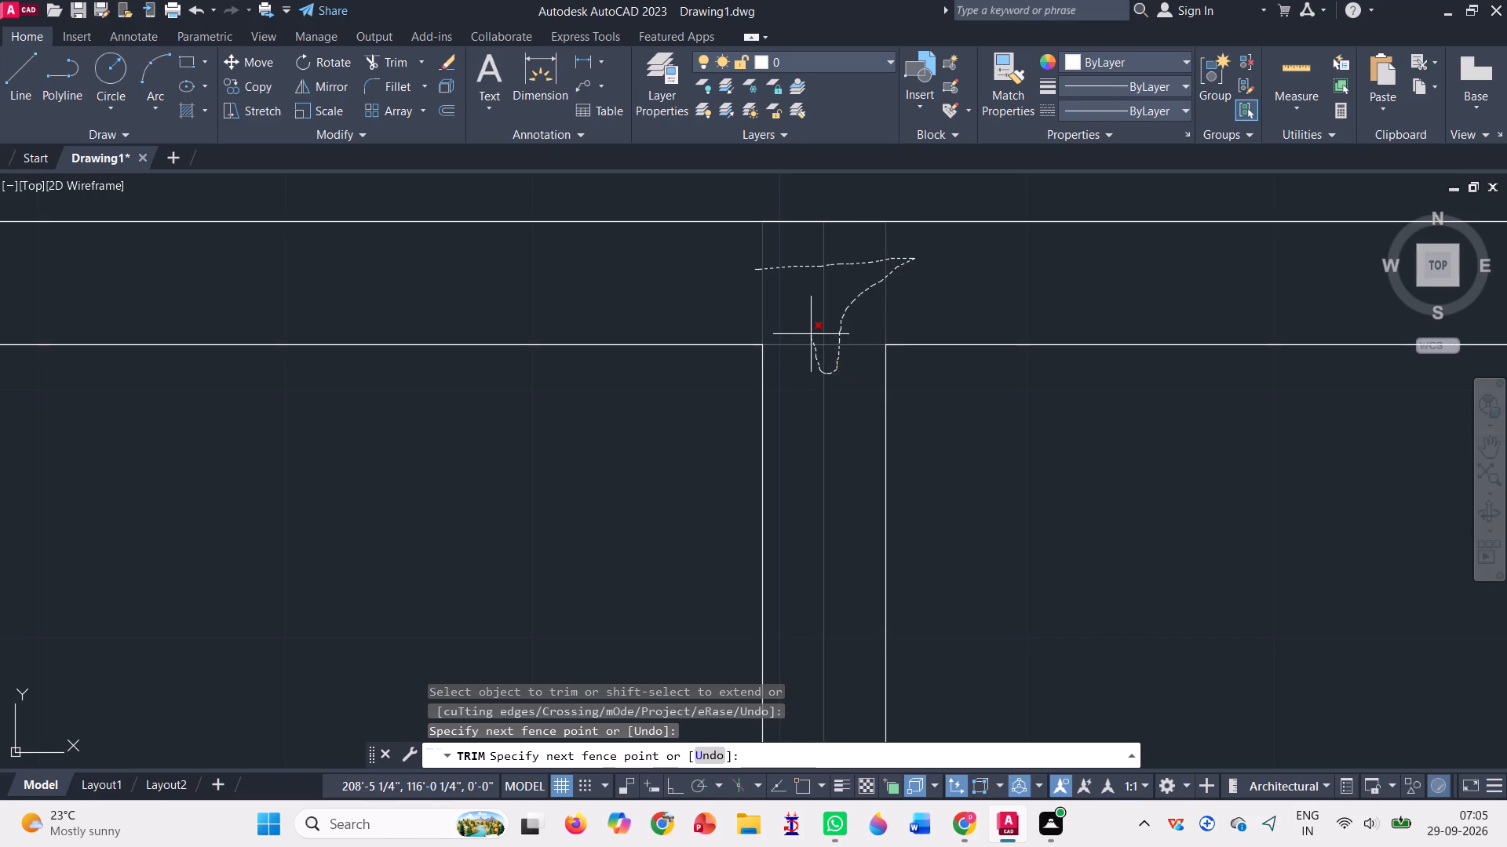
{"action": "left_click_drag", "start_coordinate": [809, 329], "coordinate": [809, 327]}
{"action": "scroll", "coordinate": [809, 327], "scroll_direction": "down", "scroll_amount": 4}
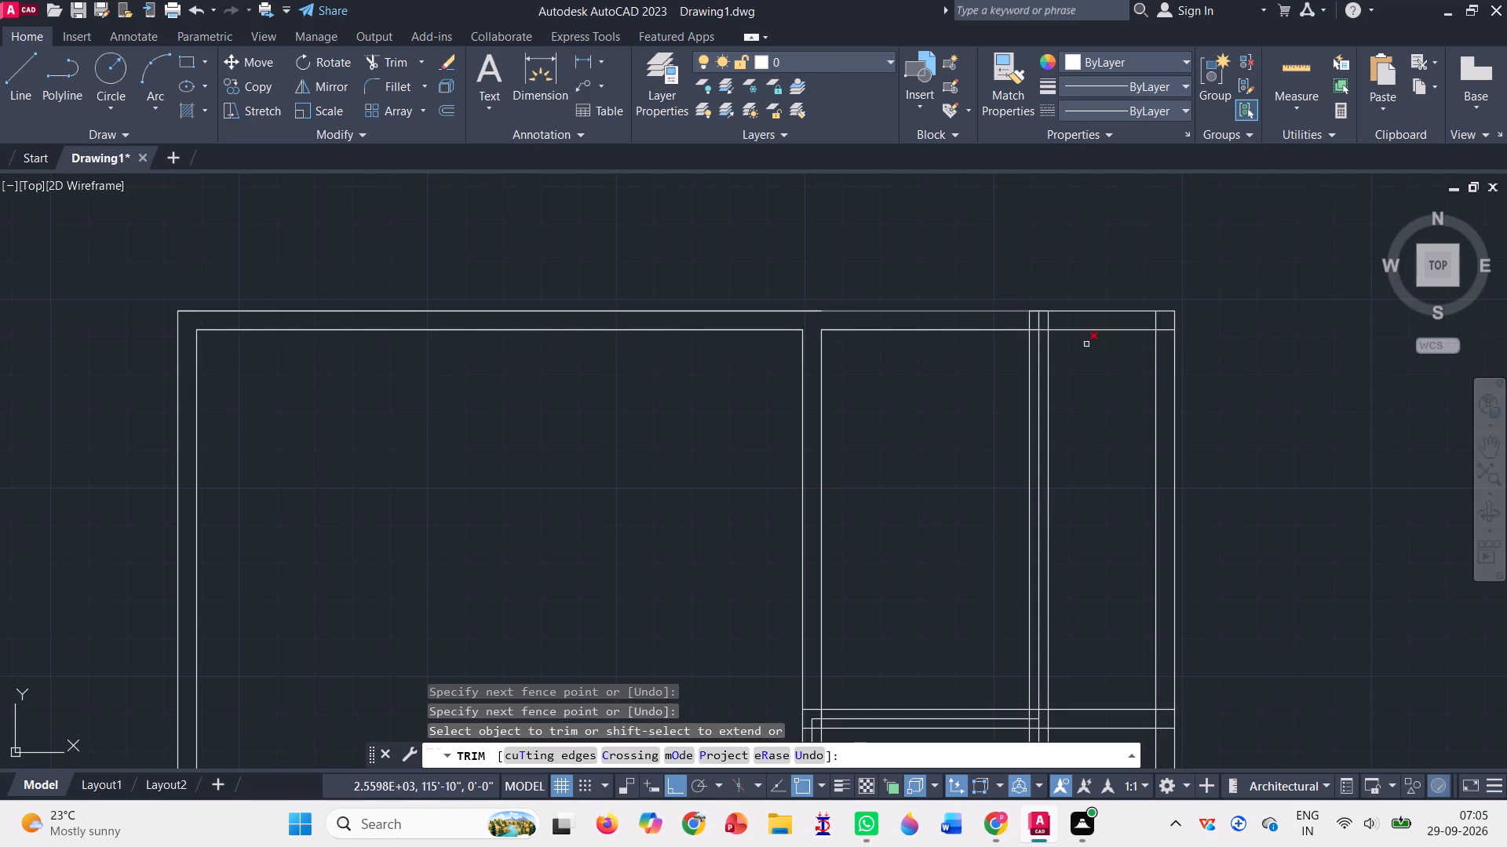
{"action": "scroll", "coordinate": [1093, 320], "scroll_direction": "up", "scroll_amount": 5}
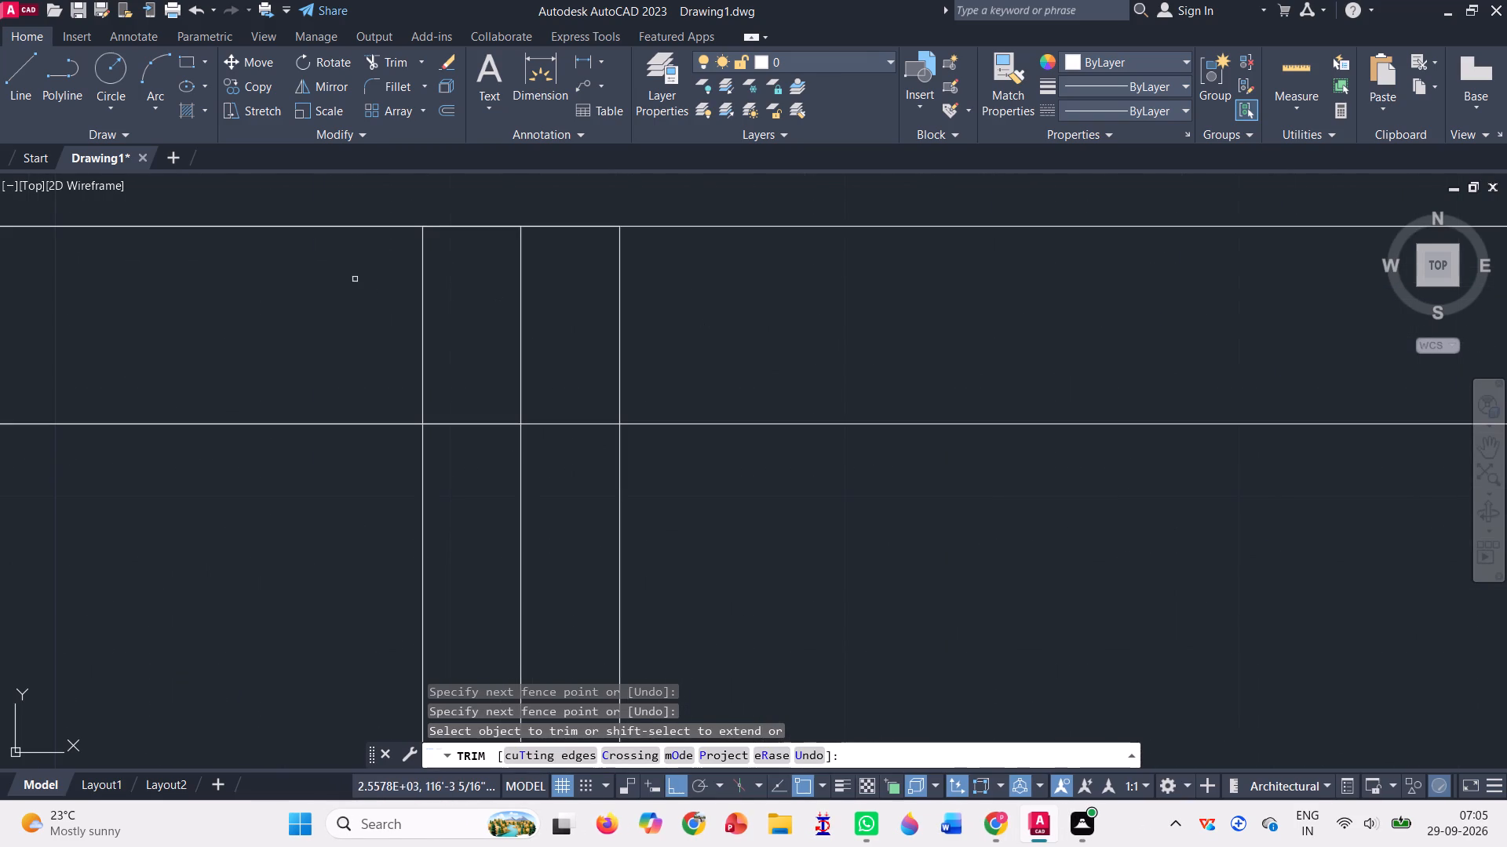
{"action": "left_click_drag", "start_coordinate": [351, 278], "coordinate": [479, 389]}
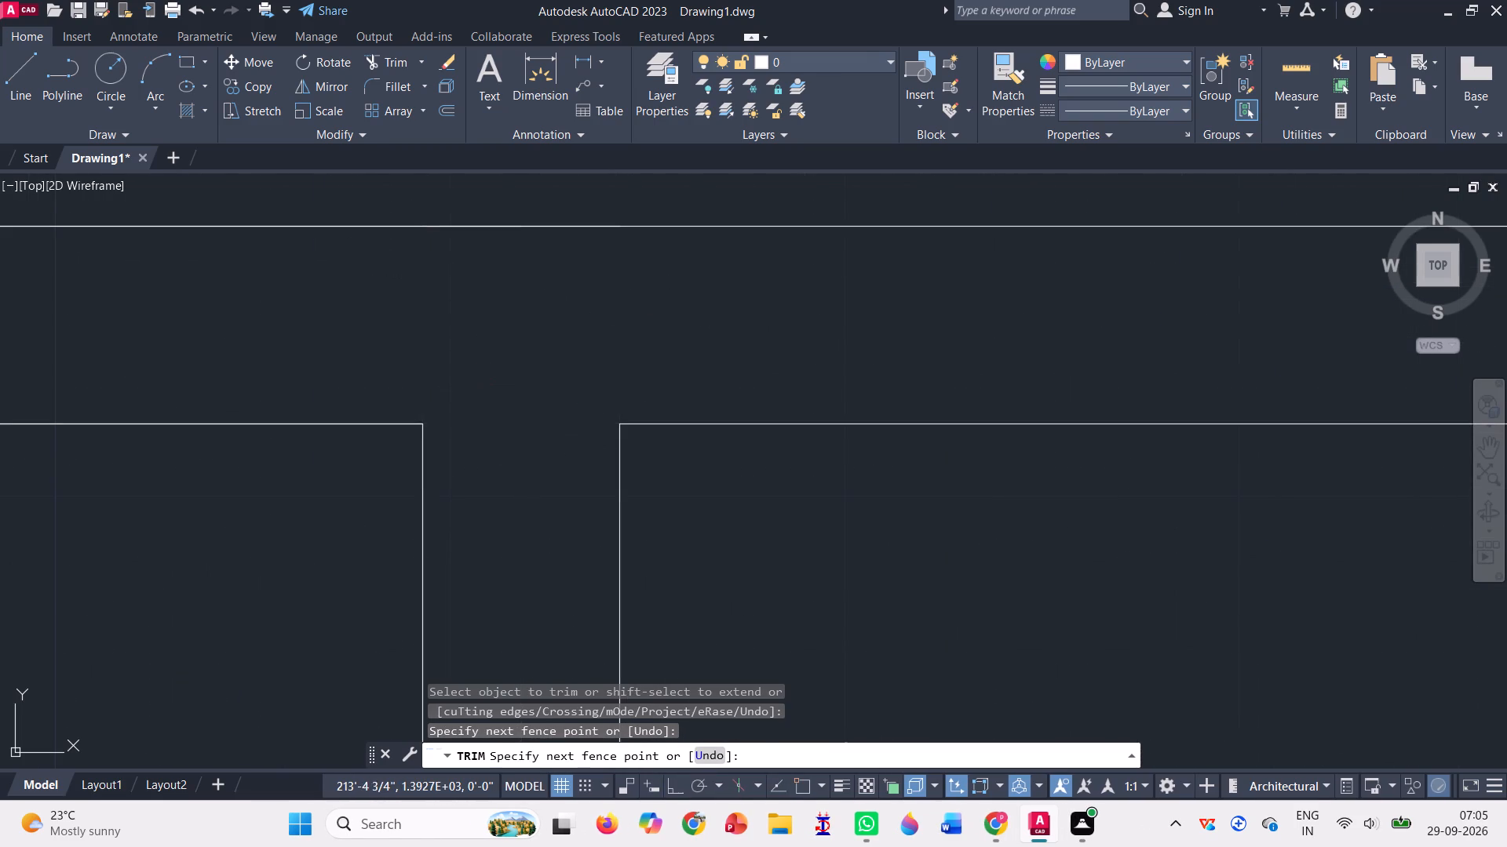
Trim the overlapping inner wall line ends at the upper-right corner of the outer wall.
{"action": "scroll", "coordinate": [483, 386], "scroll_direction": "down", "scroll_amount": 6}
{"action": "scroll", "coordinate": [632, 380], "scroll_direction": "up", "scroll_amount": 2}
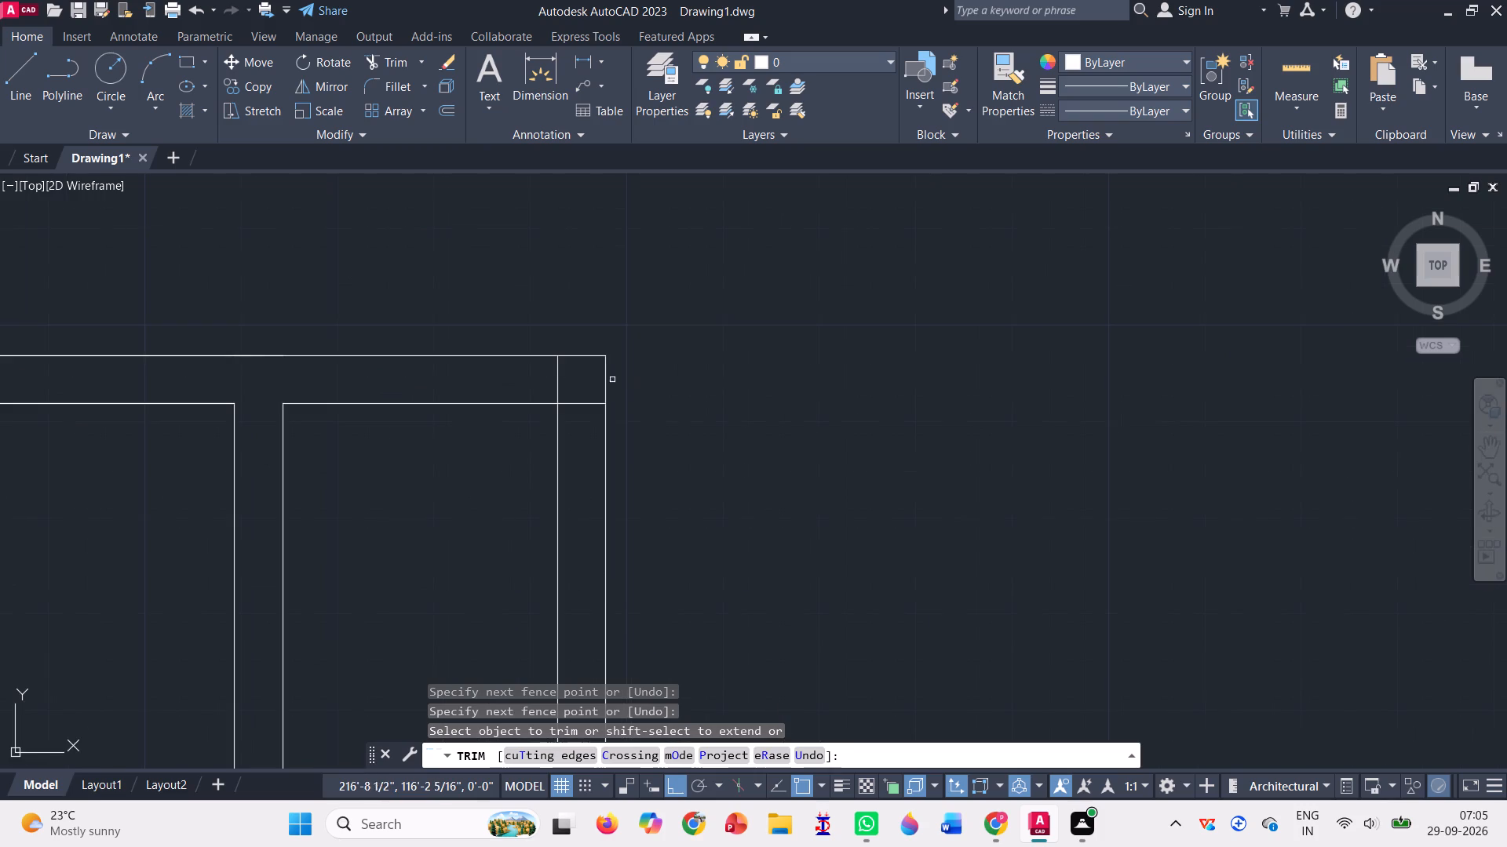
{"action": "scroll", "coordinate": [562, 378], "scroll_direction": "up", "scroll_amount": 4}
{"action": "left_click_drag", "start_coordinate": [463, 344], "coordinate": [612, 569]}
Trim the crossing of the uppermost right-hand horizontal partition and the right vertical partition, clearing the wall and centre lines inside it.
{"action": "scroll", "coordinate": [663, 474], "scroll_direction": "down", "scroll_amount": 5}
{"action": "scroll", "coordinate": [755, 413], "scroll_direction": "down", "scroll_amount": 2}
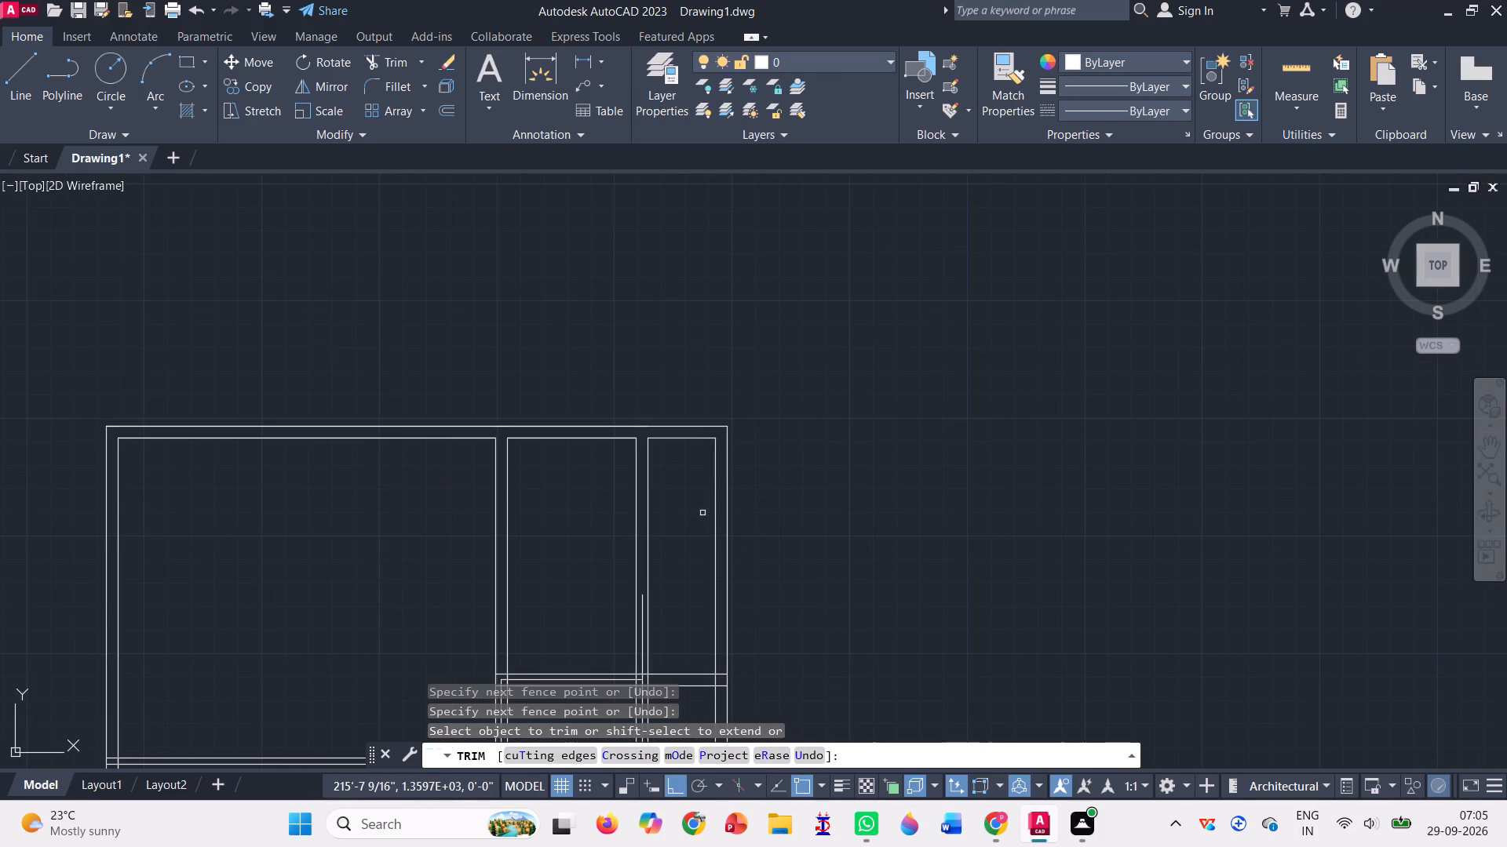
{"action": "scroll", "coordinate": [820, 394], "scroll_direction": "down", "scroll_amount": 3}
{"action": "scroll", "coordinate": [781, 525], "scroll_direction": "up", "scroll_amount": 1}
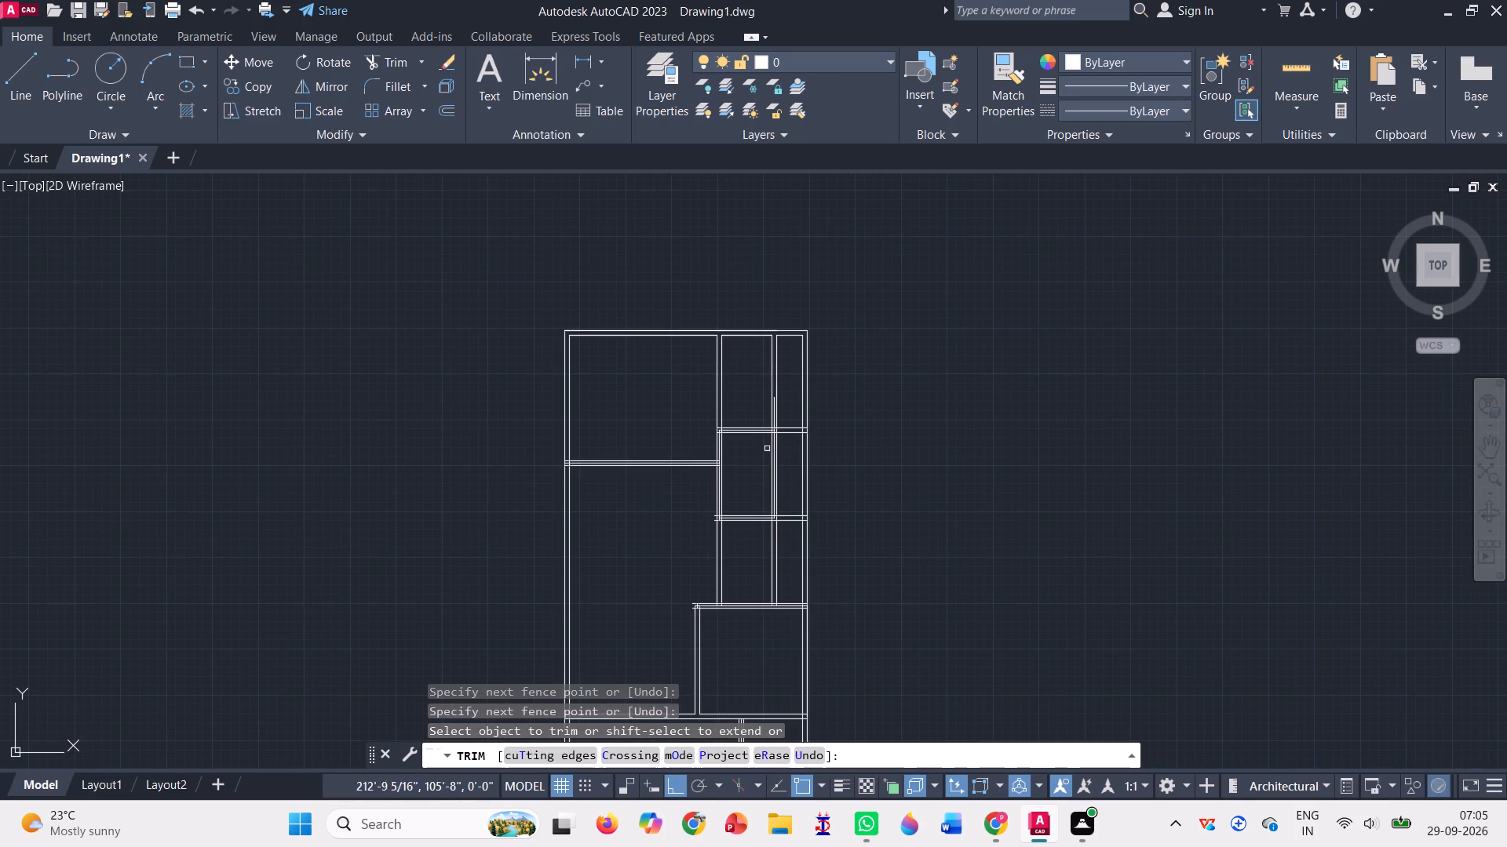
{"action": "scroll", "coordinate": [770, 436], "scroll_direction": "up", "scroll_amount": 4}
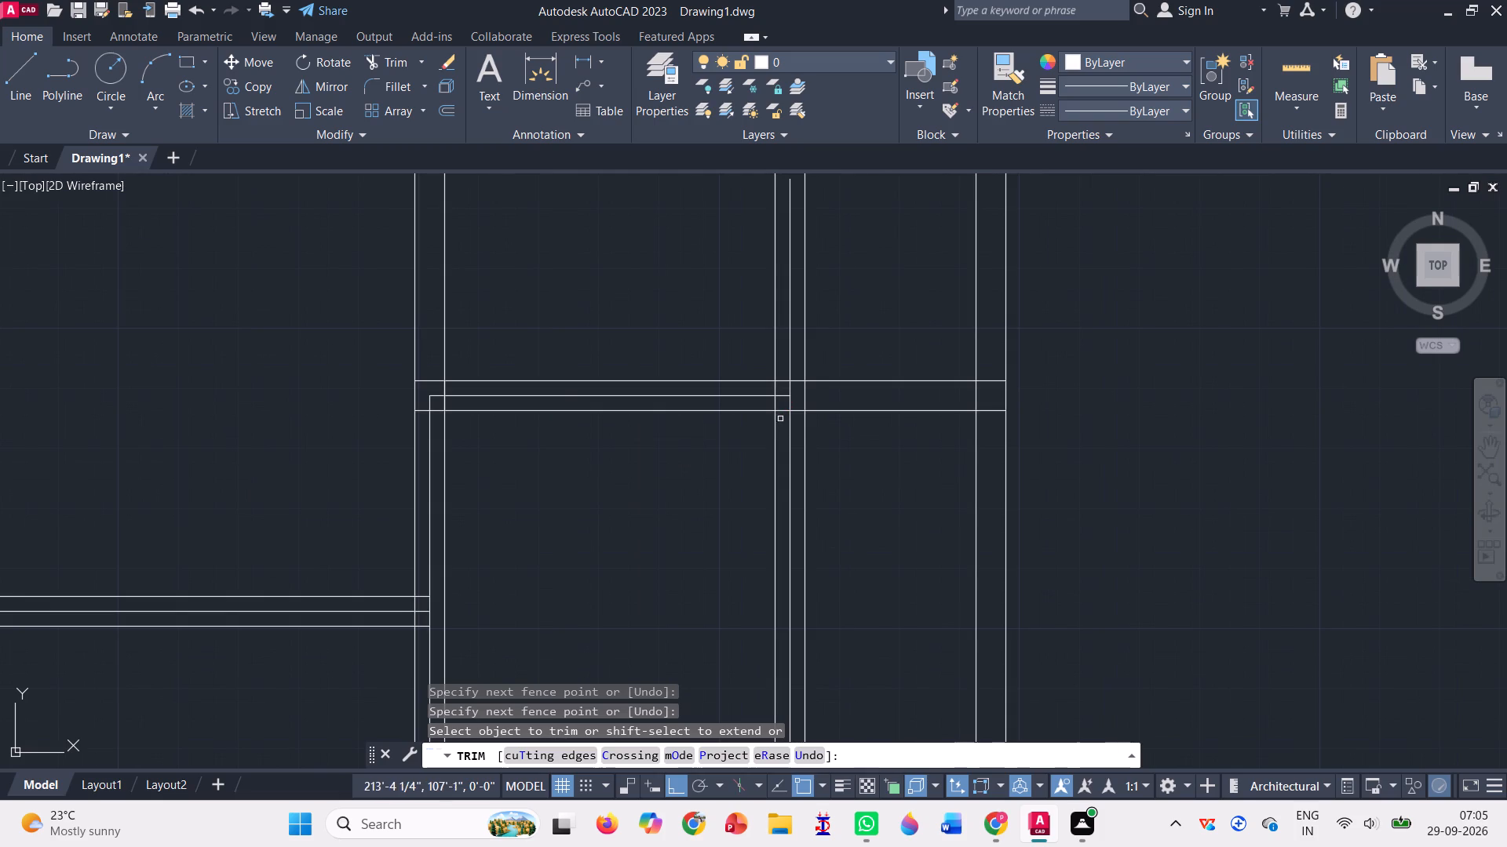
{"action": "scroll", "coordinate": [781, 413], "scroll_direction": "up", "scroll_amount": 3}
{"action": "left_click_drag", "start_coordinate": [780, 354], "coordinate": [846, 260]}
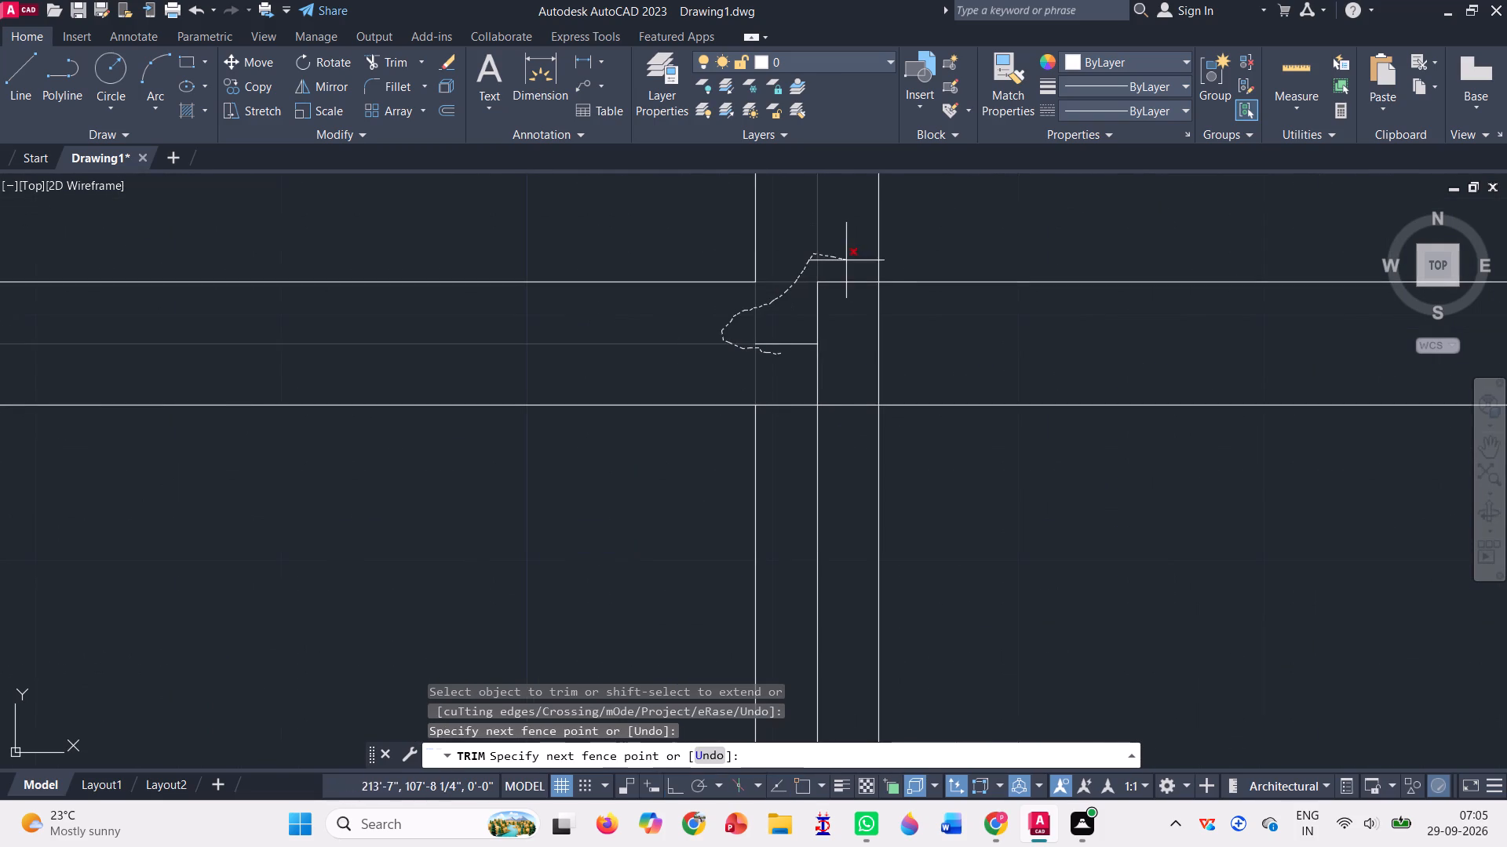
{"action": "left_click_drag", "start_coordinate": [846, 260], "coordinate": [792, 412]}
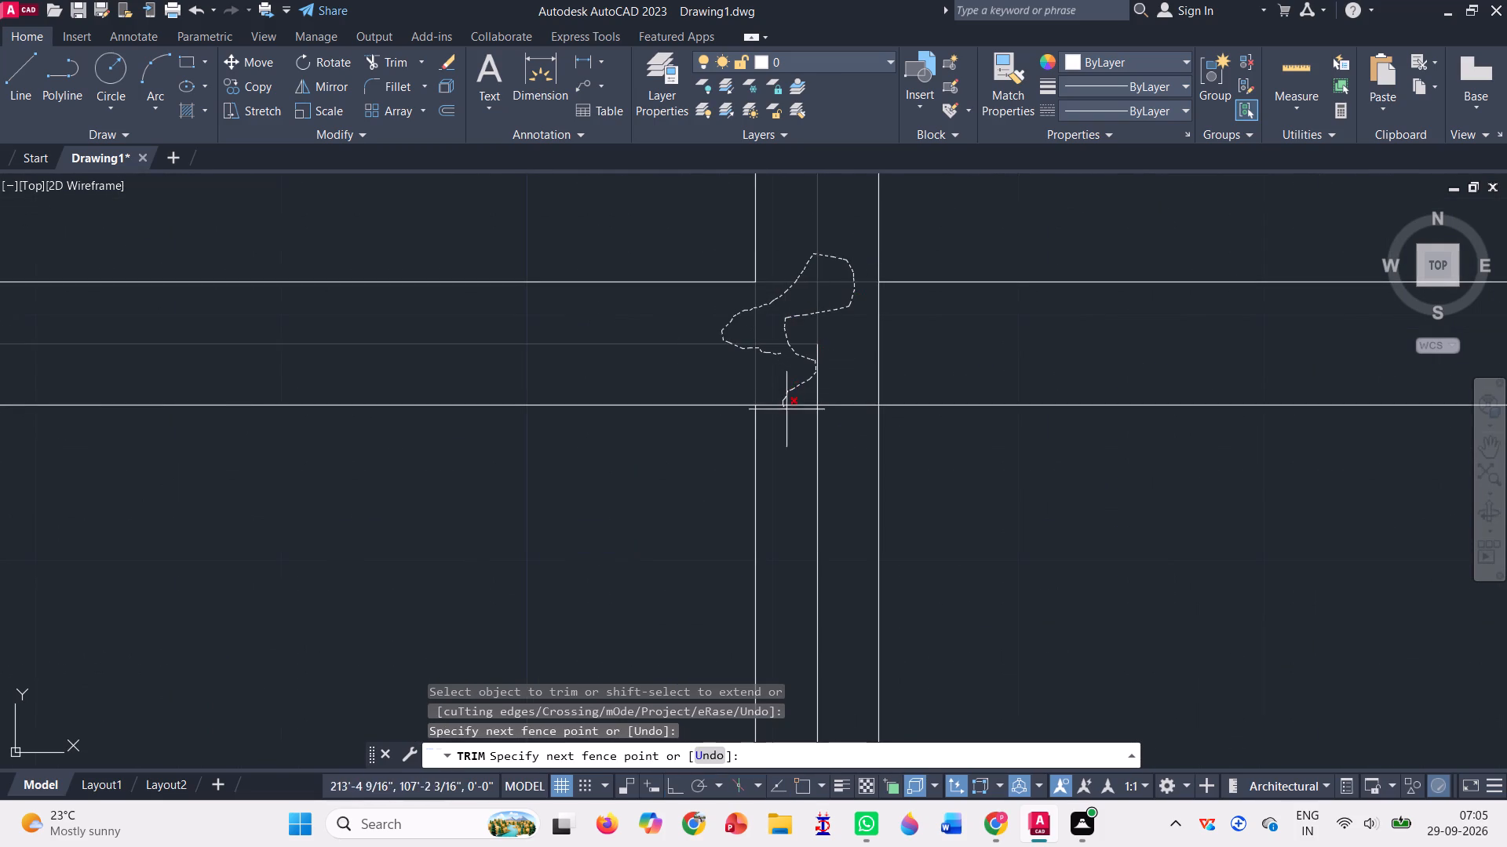
{"action": "left_click_drag", "start_coordinate": [792, 412], "coordinate": [930, 362]}
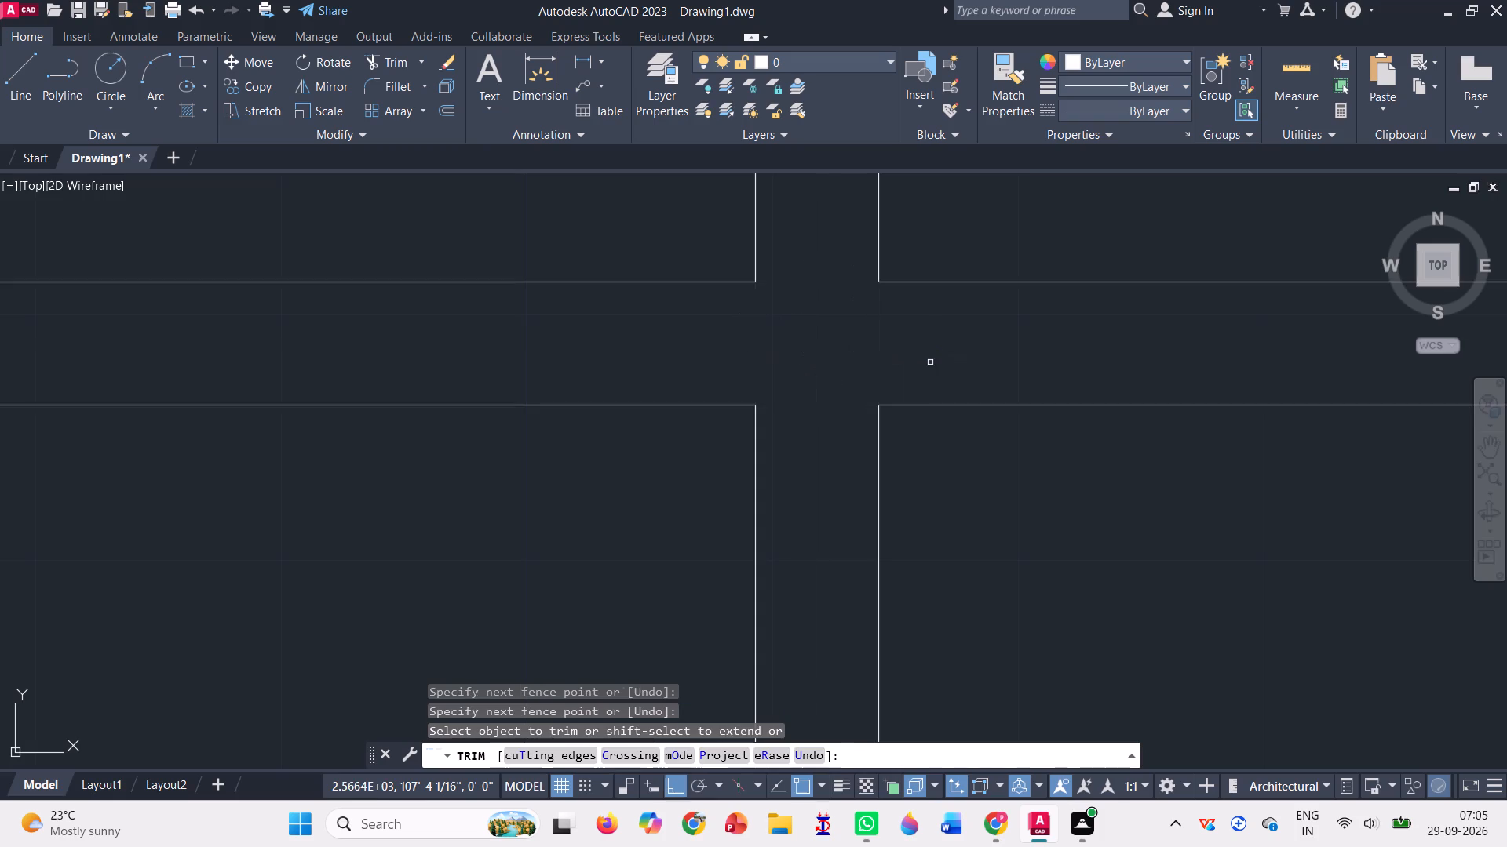
Trim the uppermost right-hand horizontal partition's junction with the right outer wall.
{"action": "scroll", "coordinate": [852, 346], "scroll_direction": "down", "scroll_amount": 5}
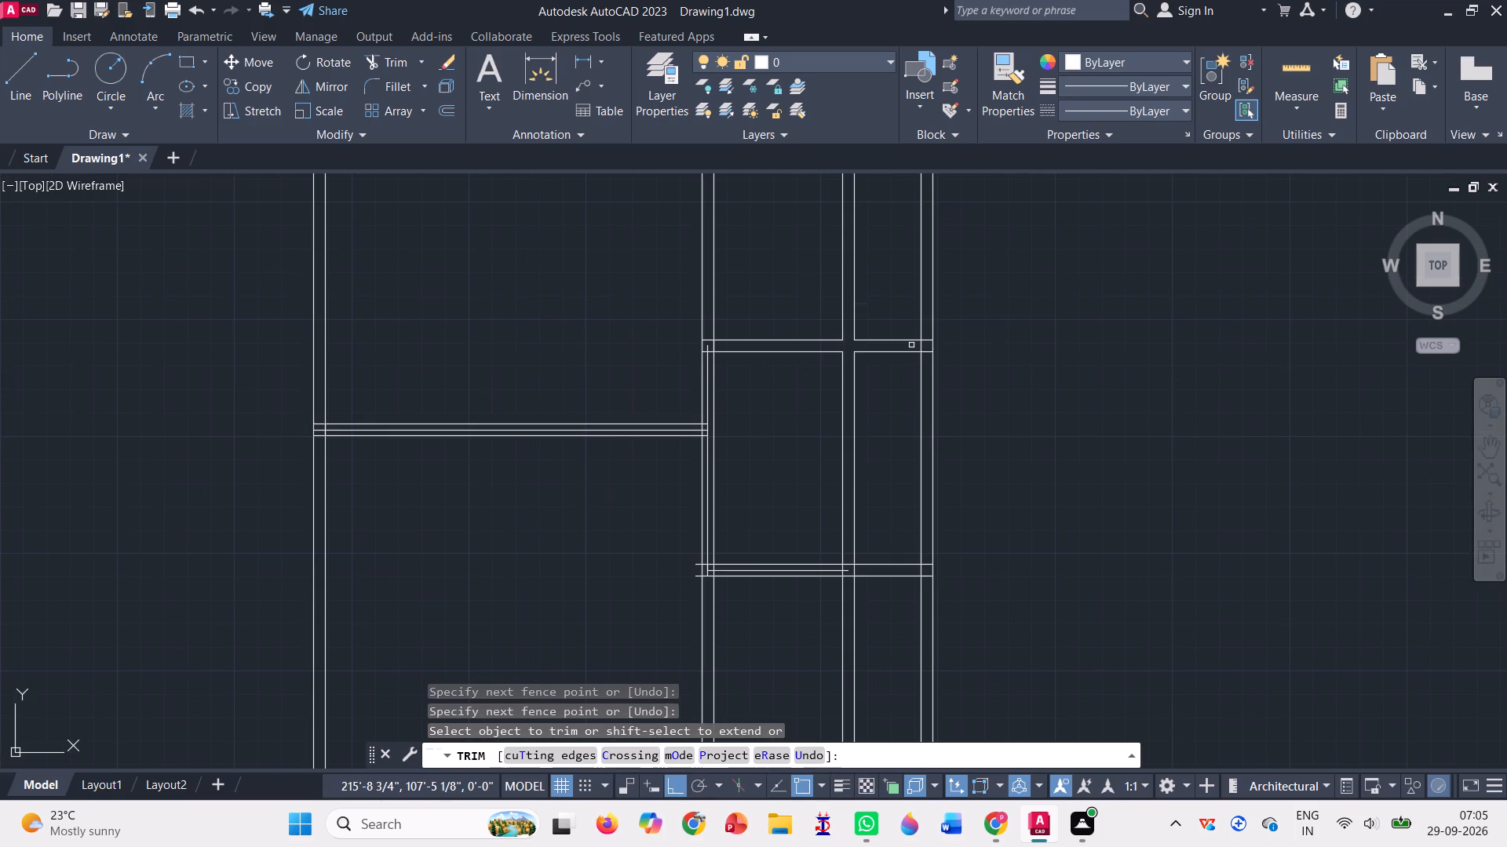
{"action": "scroll", "coordinate": [926, 345], "scroll_direction": "up", "scroll_amount": 4}
{"action": "left_click_drag", "start_coordinate": [930, 271], "coordinate": [878, 344]}
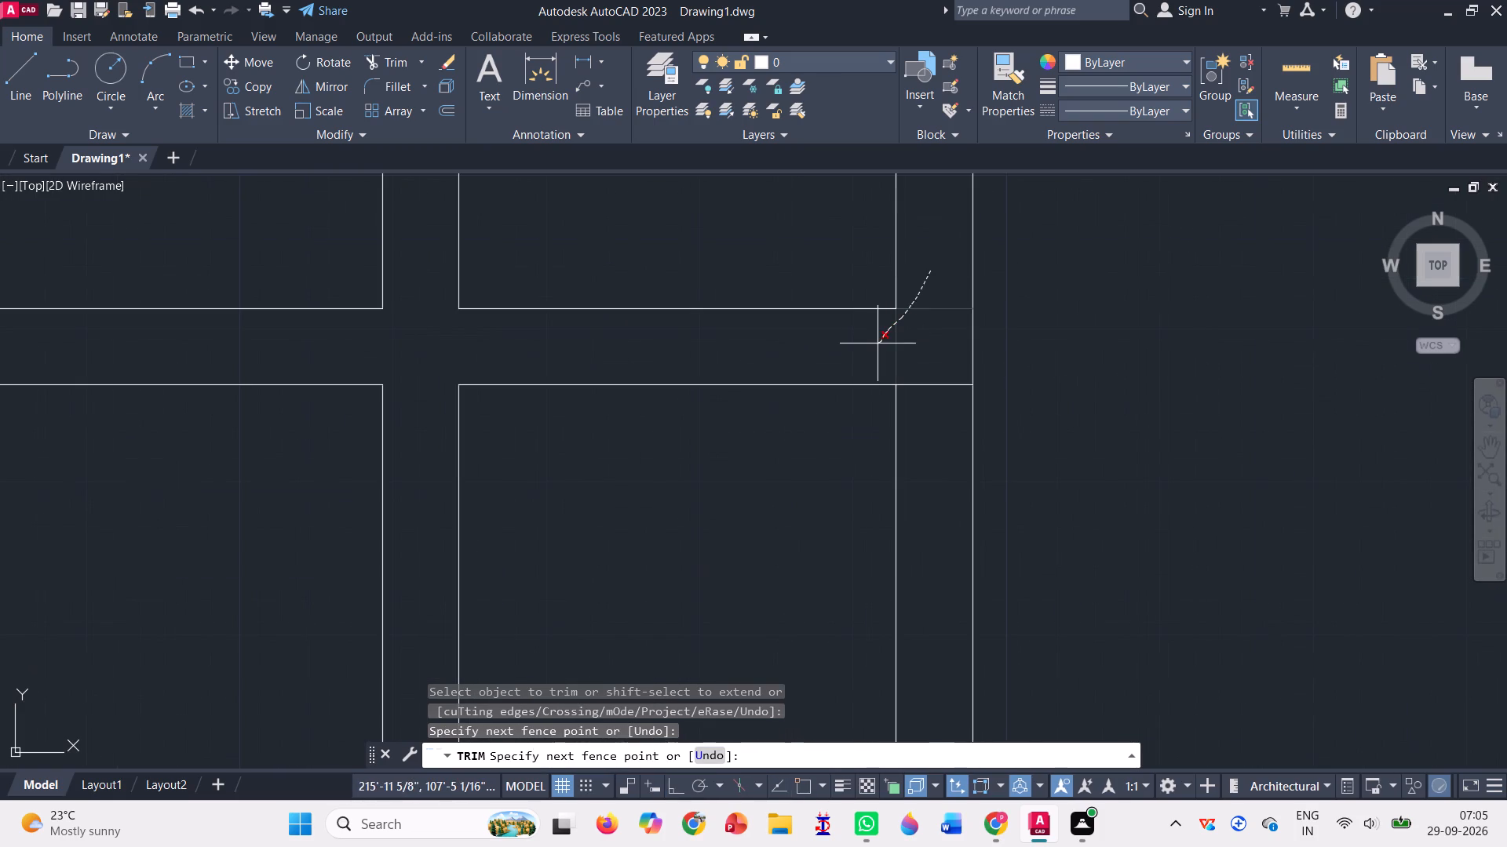
{"action": "left_click_drag", "start_coordinate": [878, 344], "coordinate": [932, 417]}
Trim that partition's junction with the left vertical partition and remove the vertical partition's centre line below it.
{"action": "scroll", "coordinate": [933, 400], "scroll_direction": "down", "scroll_amount": 3}
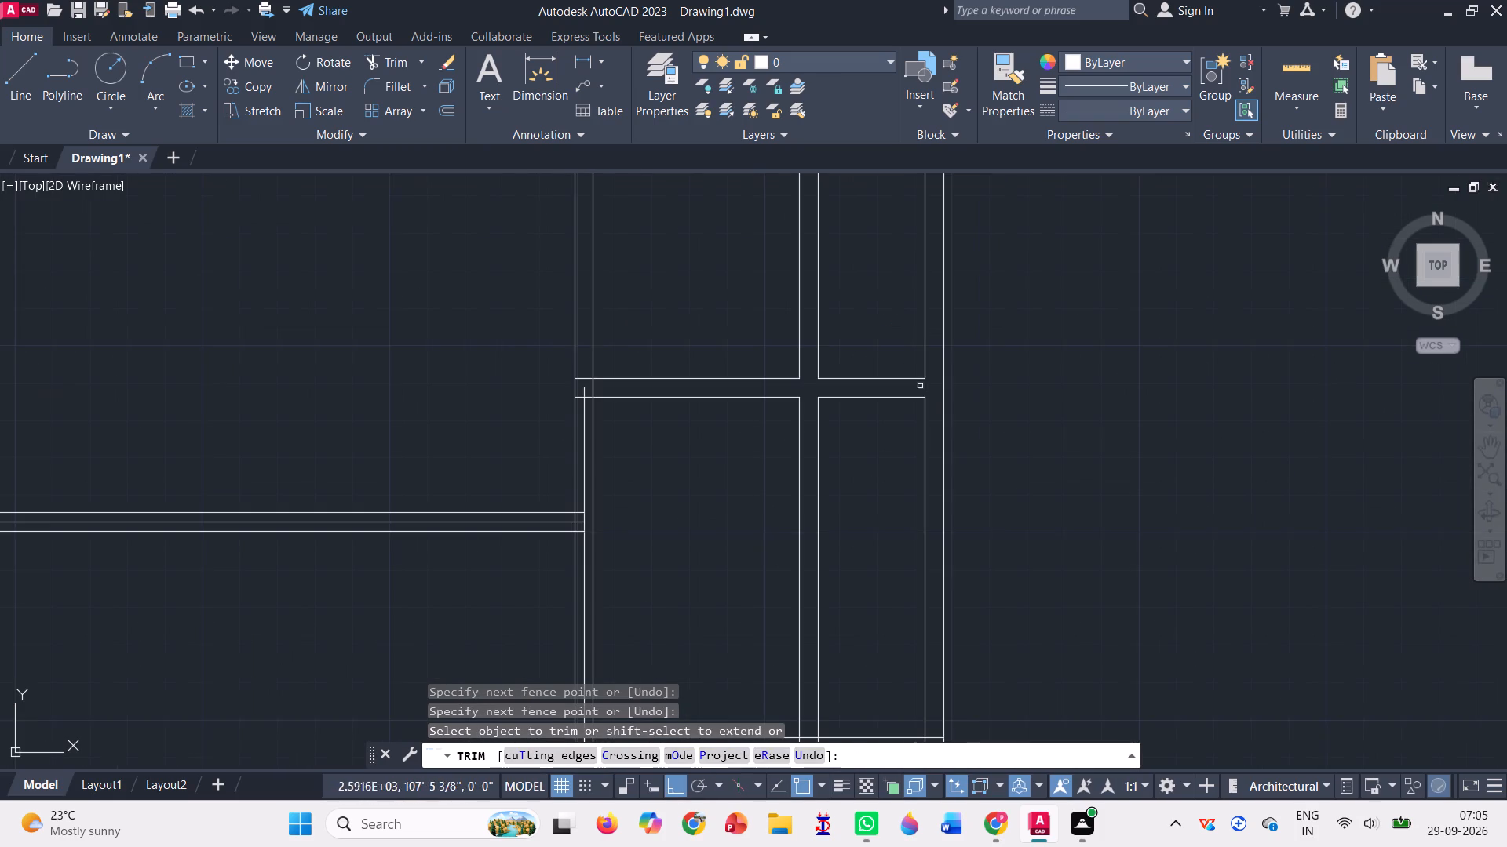
{"action": "scroll", "coordinate": [598, 402], "scroll_direction": "up", "scroll_amount": 4}
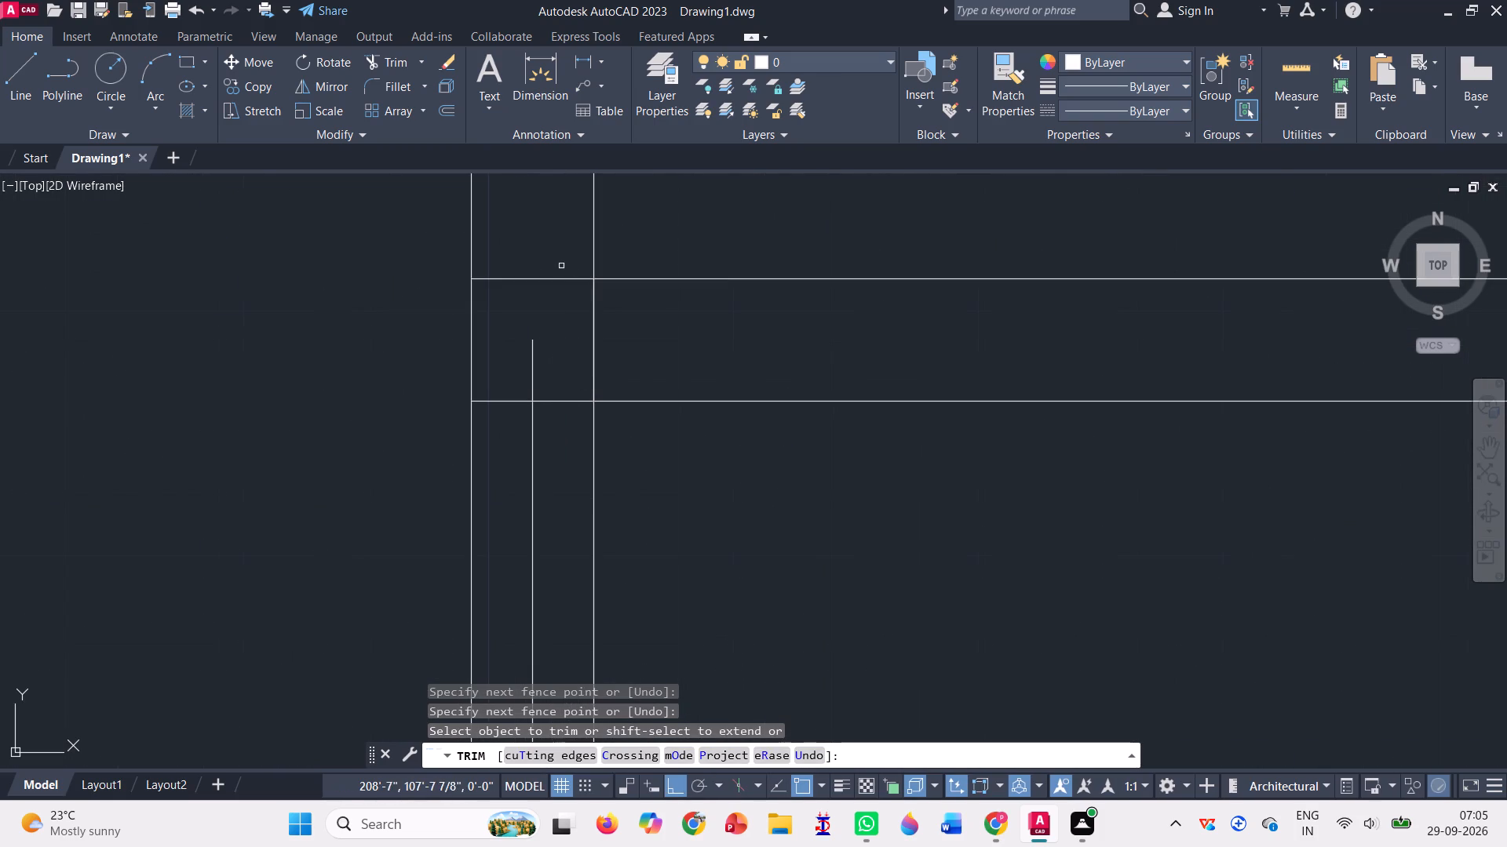
{"action": "left_click_drag", "start_coordinate": [558, 265], "coordinate": [506, 411]}
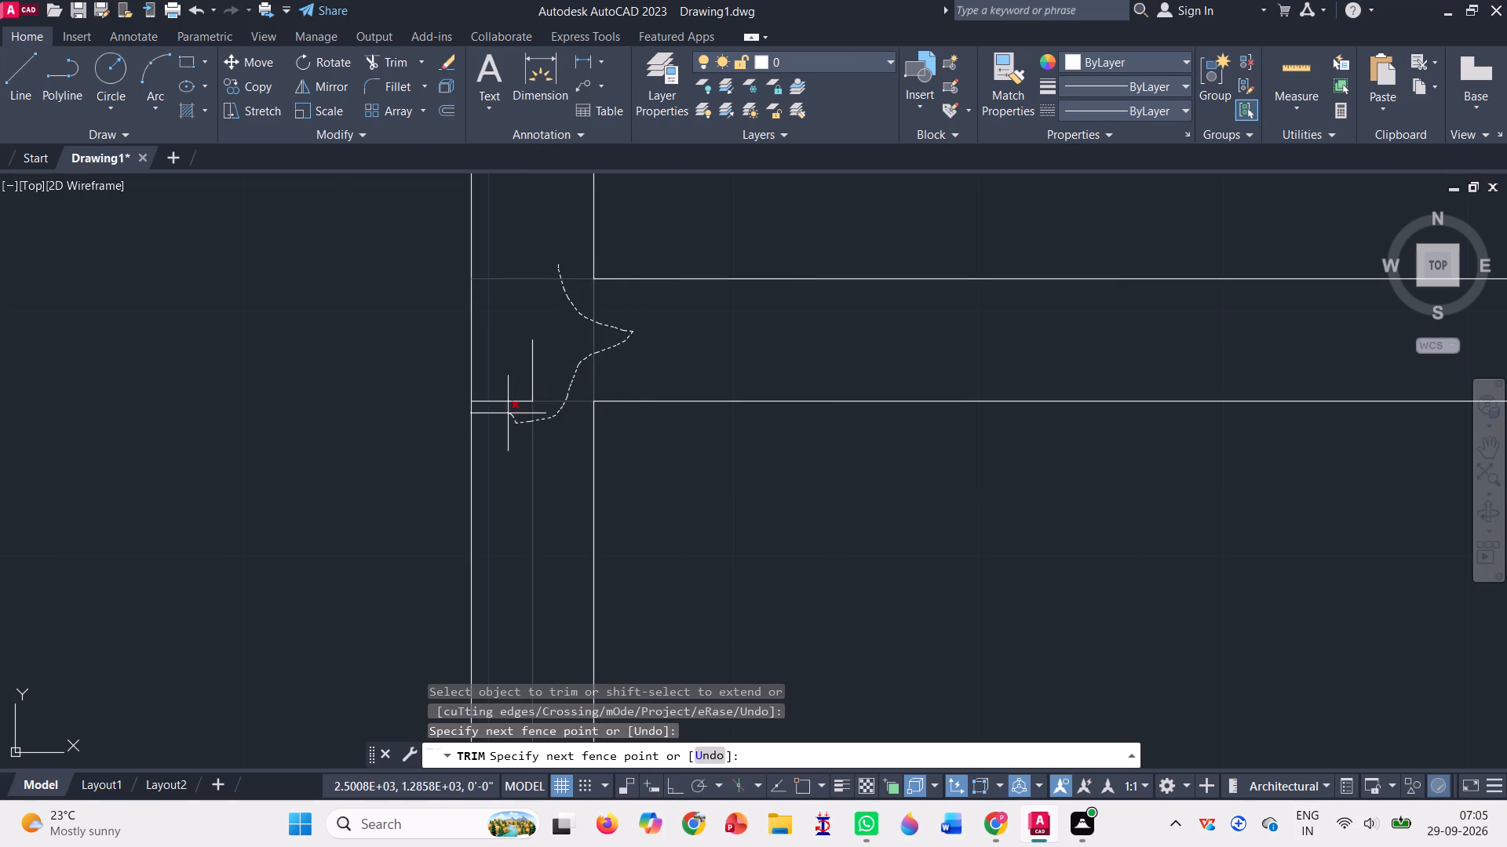
{"action": "left_click_drag", "start_coordinate": [506, 411], "coordinate": [554, 379]}
Trim both ends of the upper-left room's bottom partition at the left outer wall and vertical partition, and remove its centre line.
{"action": "scroll", "coordinate": [564, 366], "scroll_direction": "down", "scroll_amount": 5}
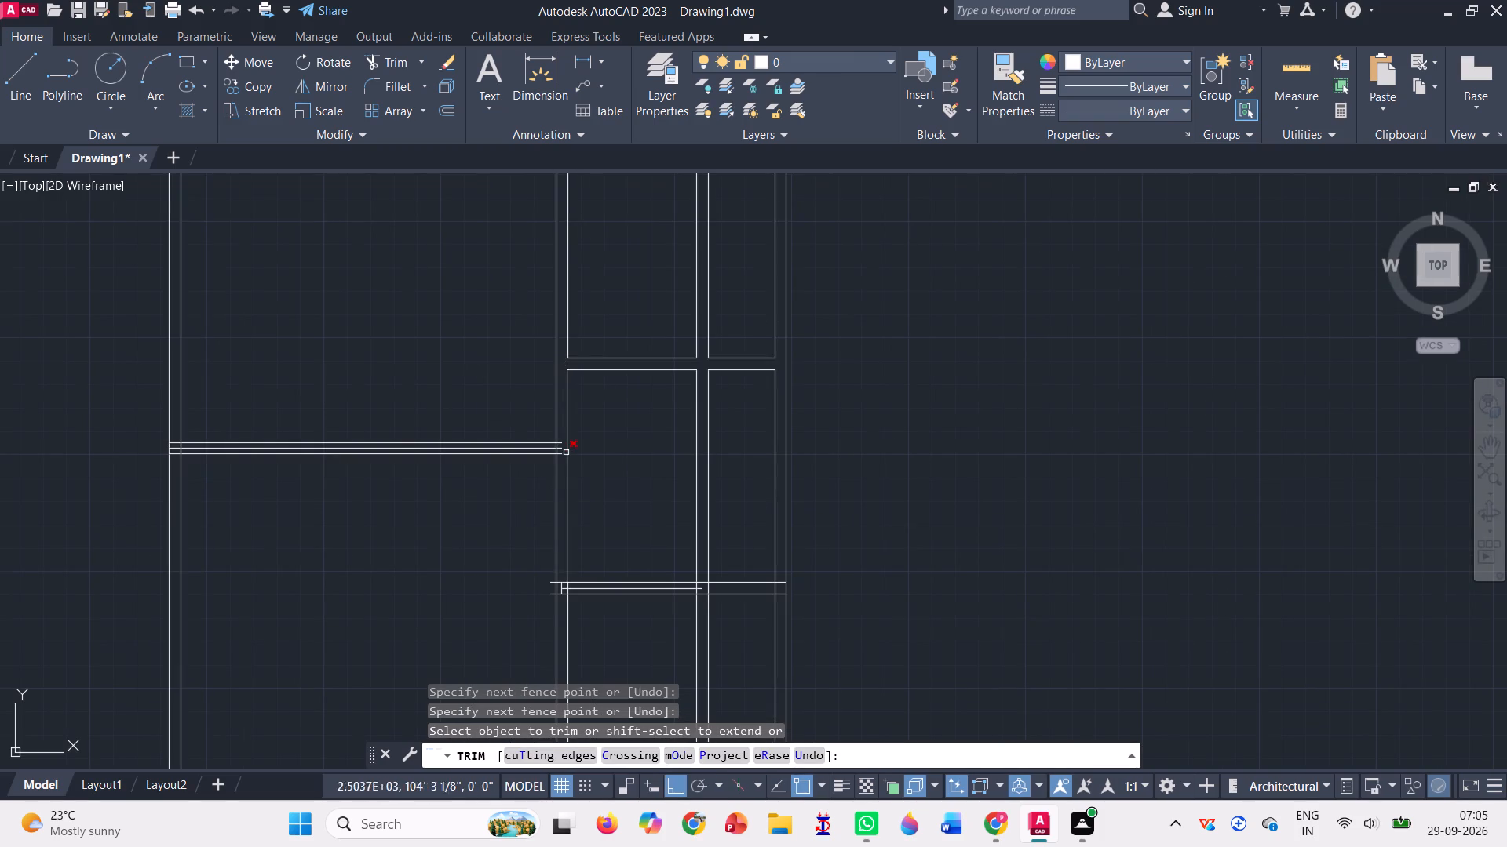
{"action": "scroll", "coordinate": [179, 447], "scroll_direction": "up", "scroll_amount": 4}
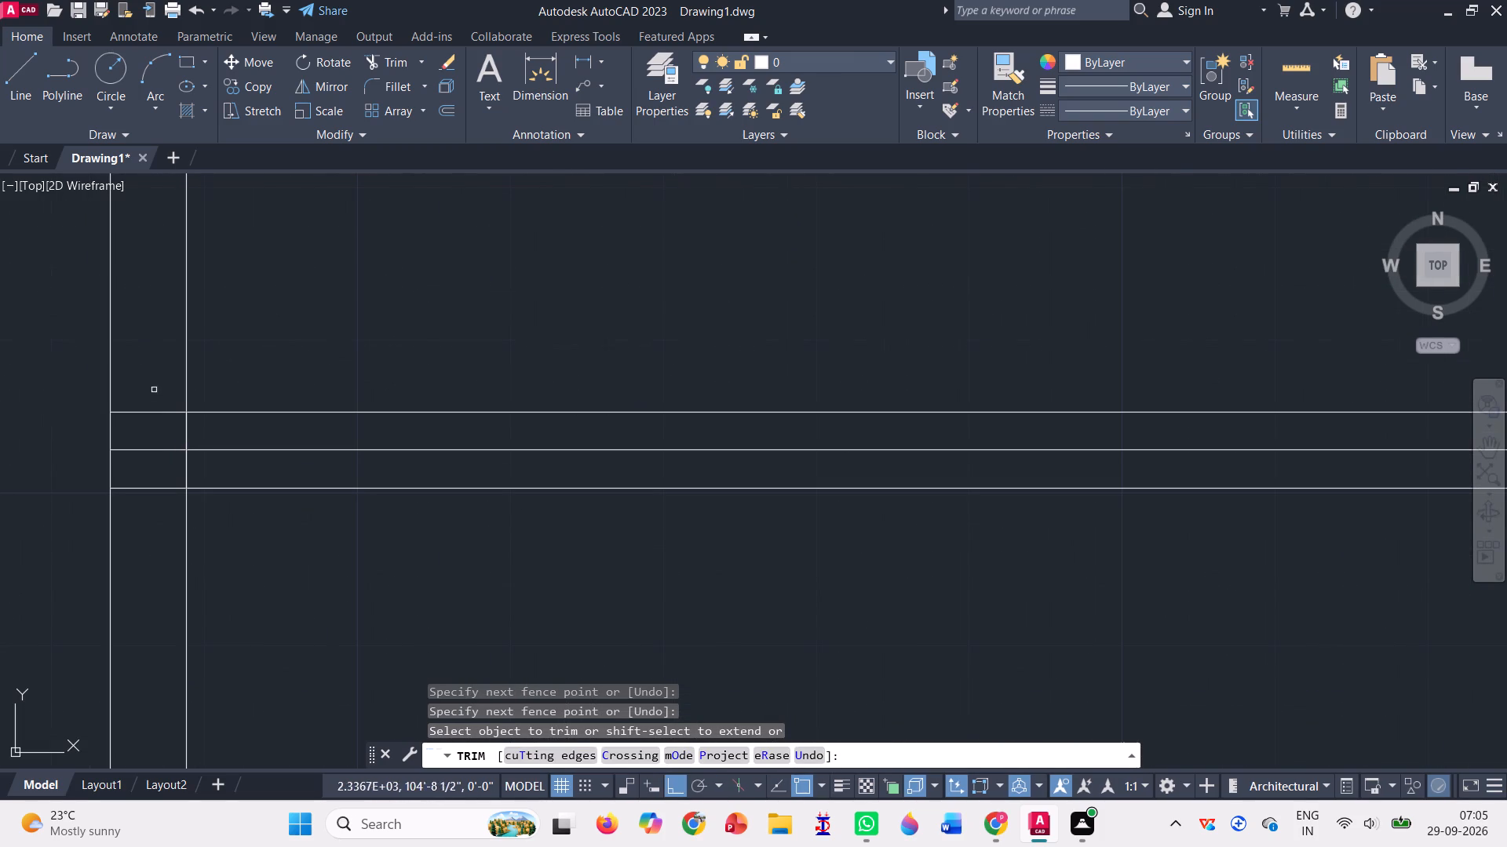
{"action": "left_click_drag", "start_coordinate": [152, 380], "coordinate": [195, 456]}
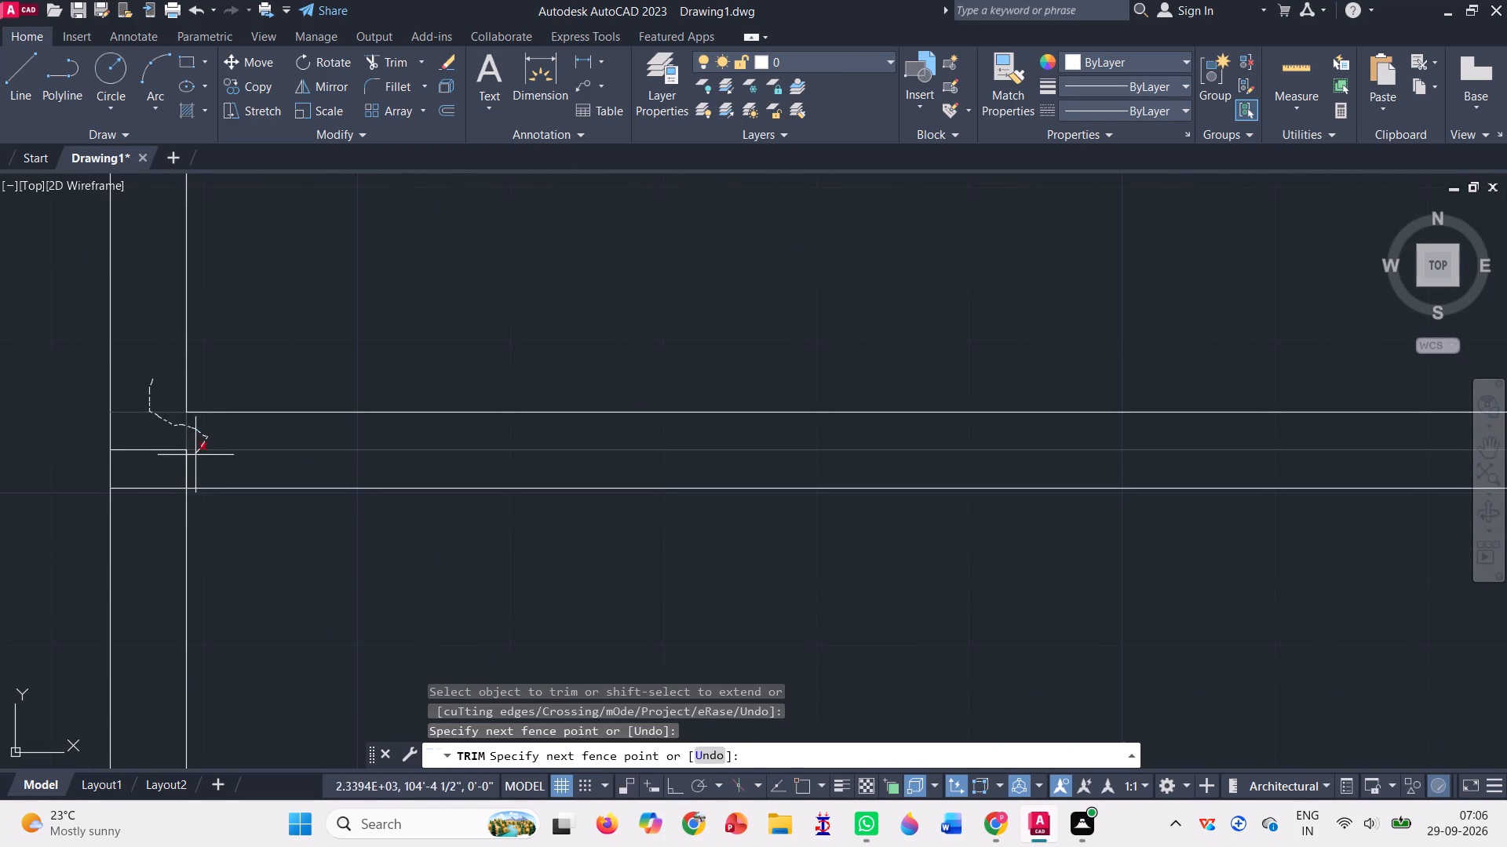
{"action": "left_click_drag", "start_coordinate": [195, 456], "coordinate": [162, 431]}
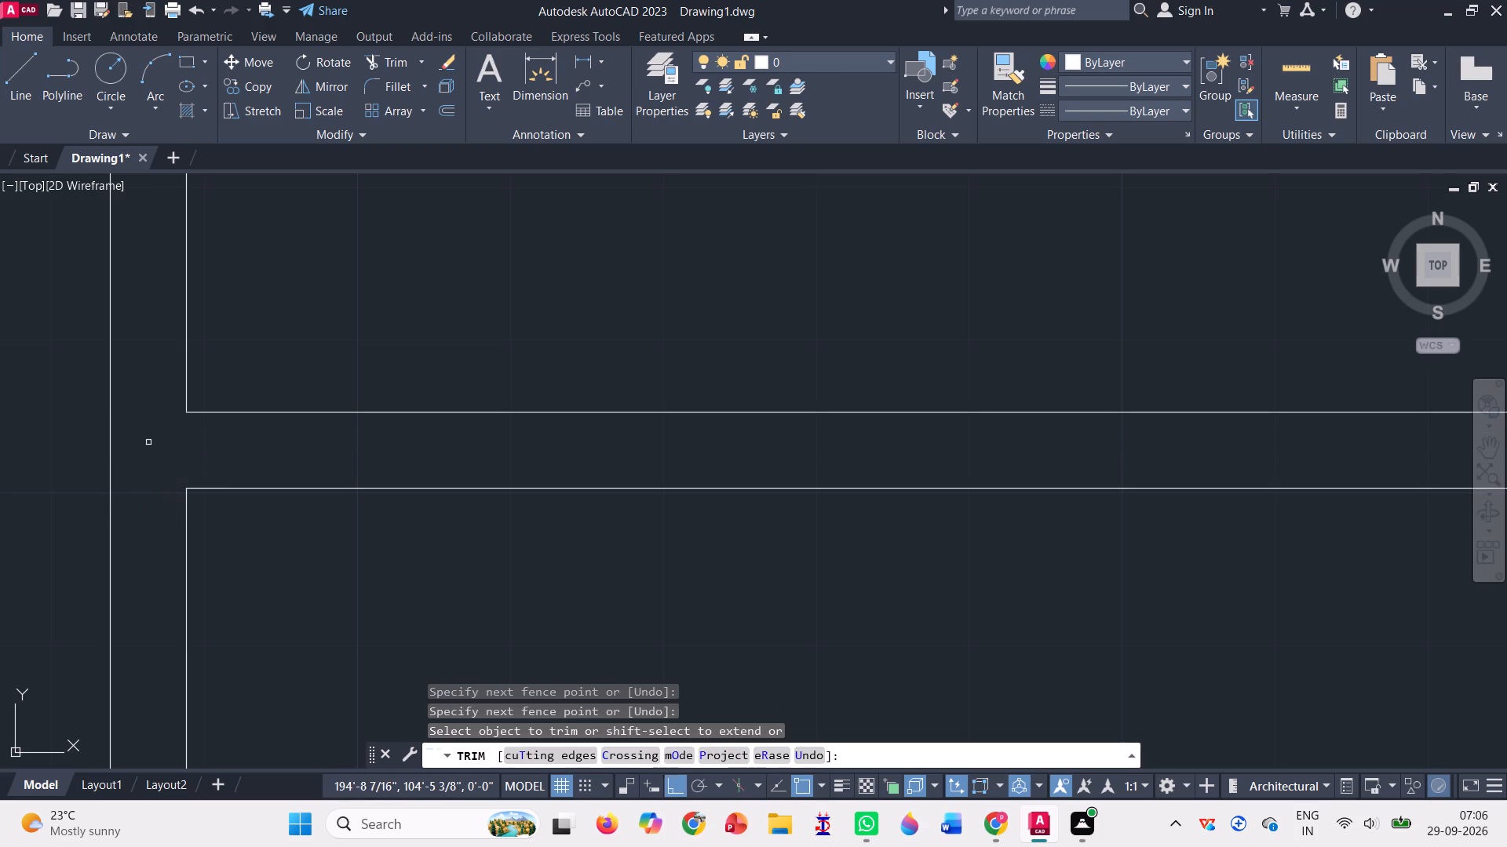
{"action": "scroll", "coordinate": [134, 452], "scroll_direction": "down", "scroll_amount": 5}
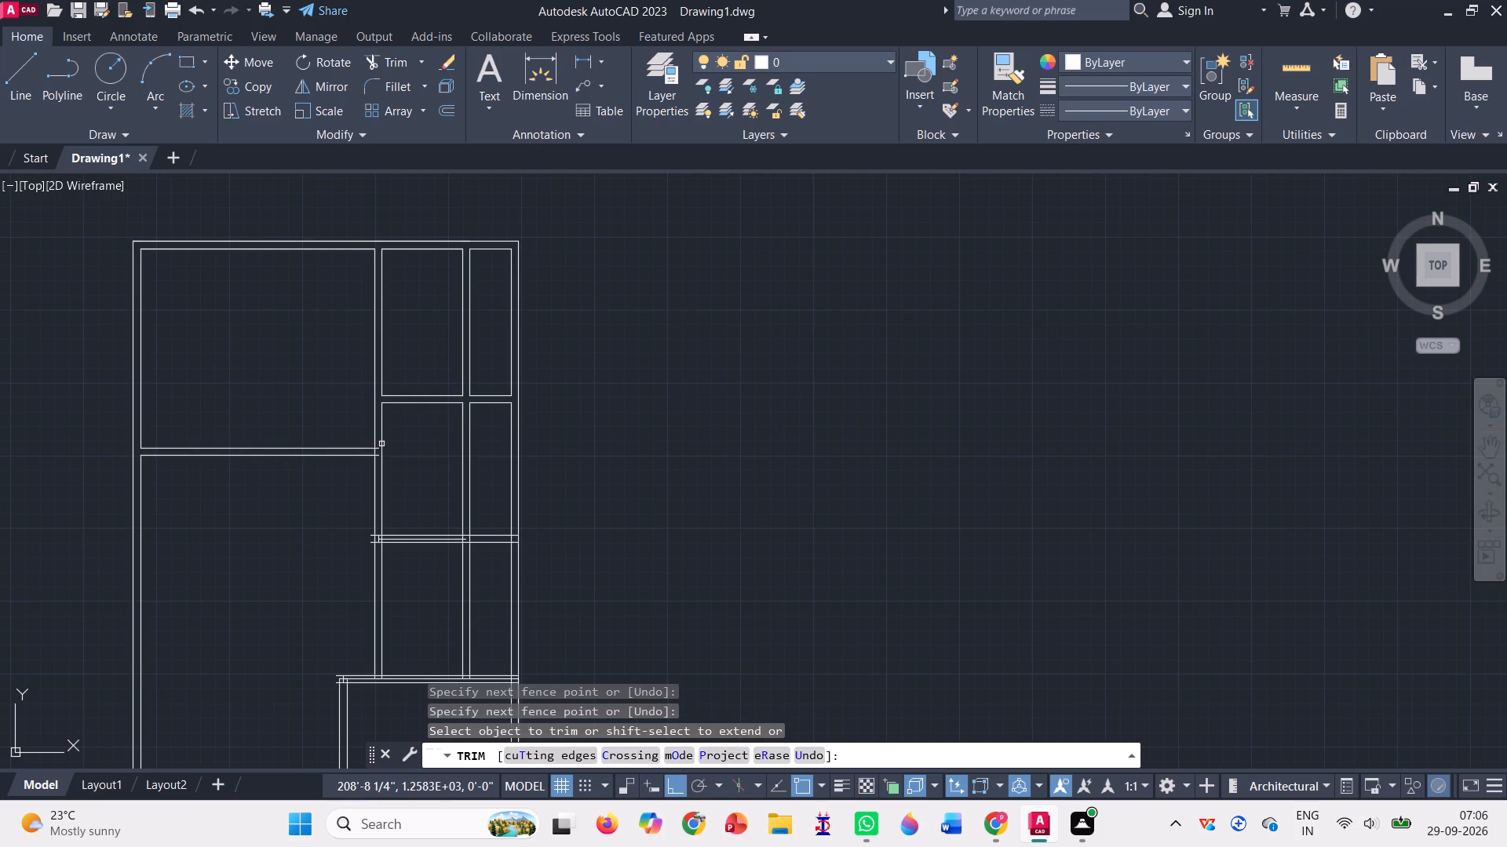
{"action": "scroll", "coordinate": [381, 444], "scroll_direction": "up", "scroll_amount": 5}
{"action": "left_click_drag", "start_coordinate": [401, 399], "coordinate": [383, 428]}
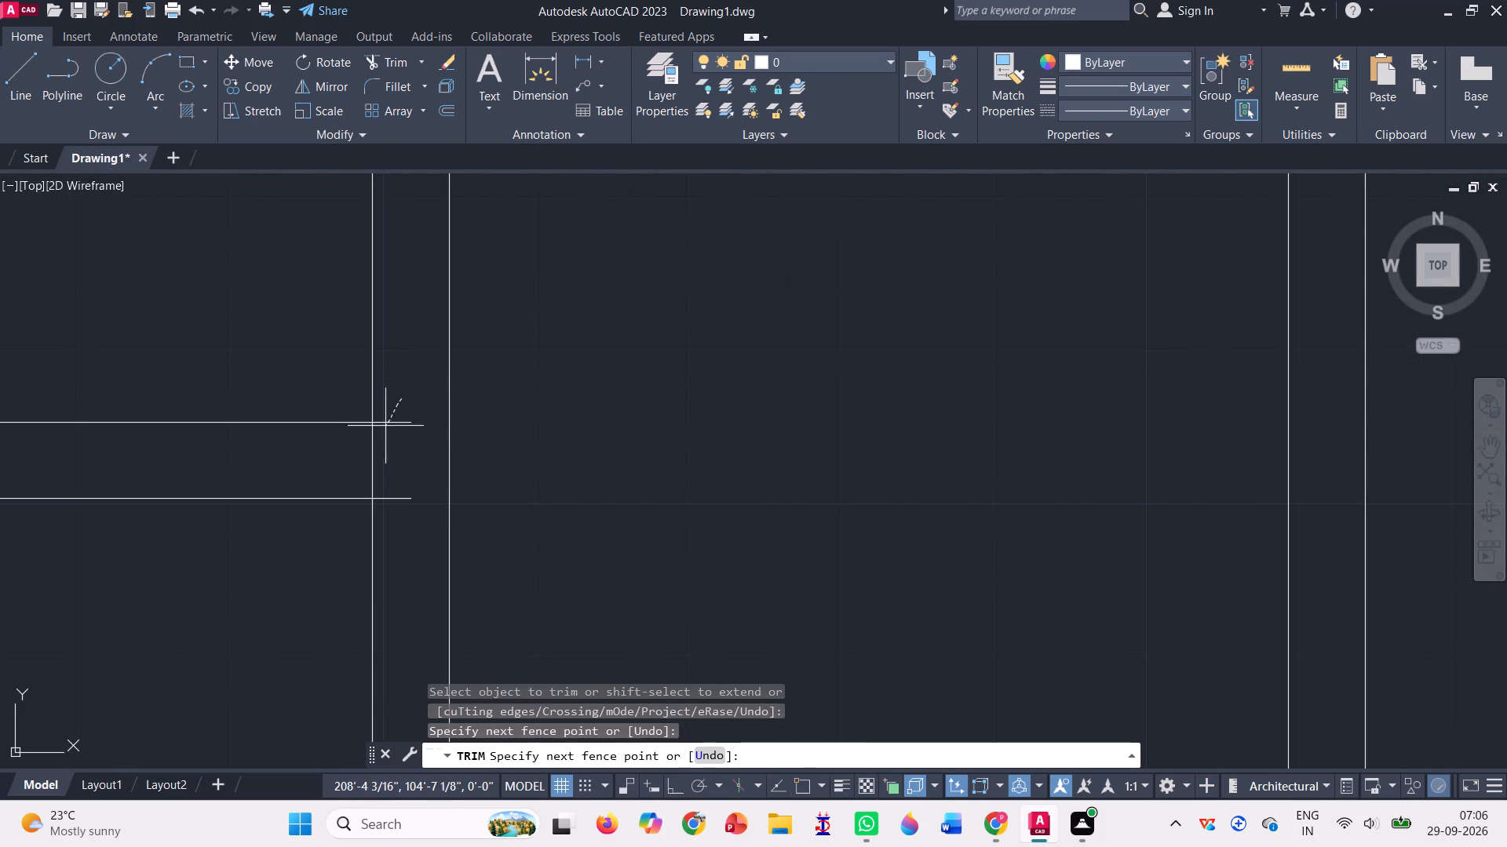
{"action": "left_click_drag", "start_coordinate": [383, 428], "coordinate": [389, 520]}
Trim the second right-hand horizontal partition's junction with the left vertical partition, including its centre line pieces and overhanging ends.
{"action": "scroll", "coordinate": [405, 485], "scroll_direction": "down", "scroll_amount": 2}
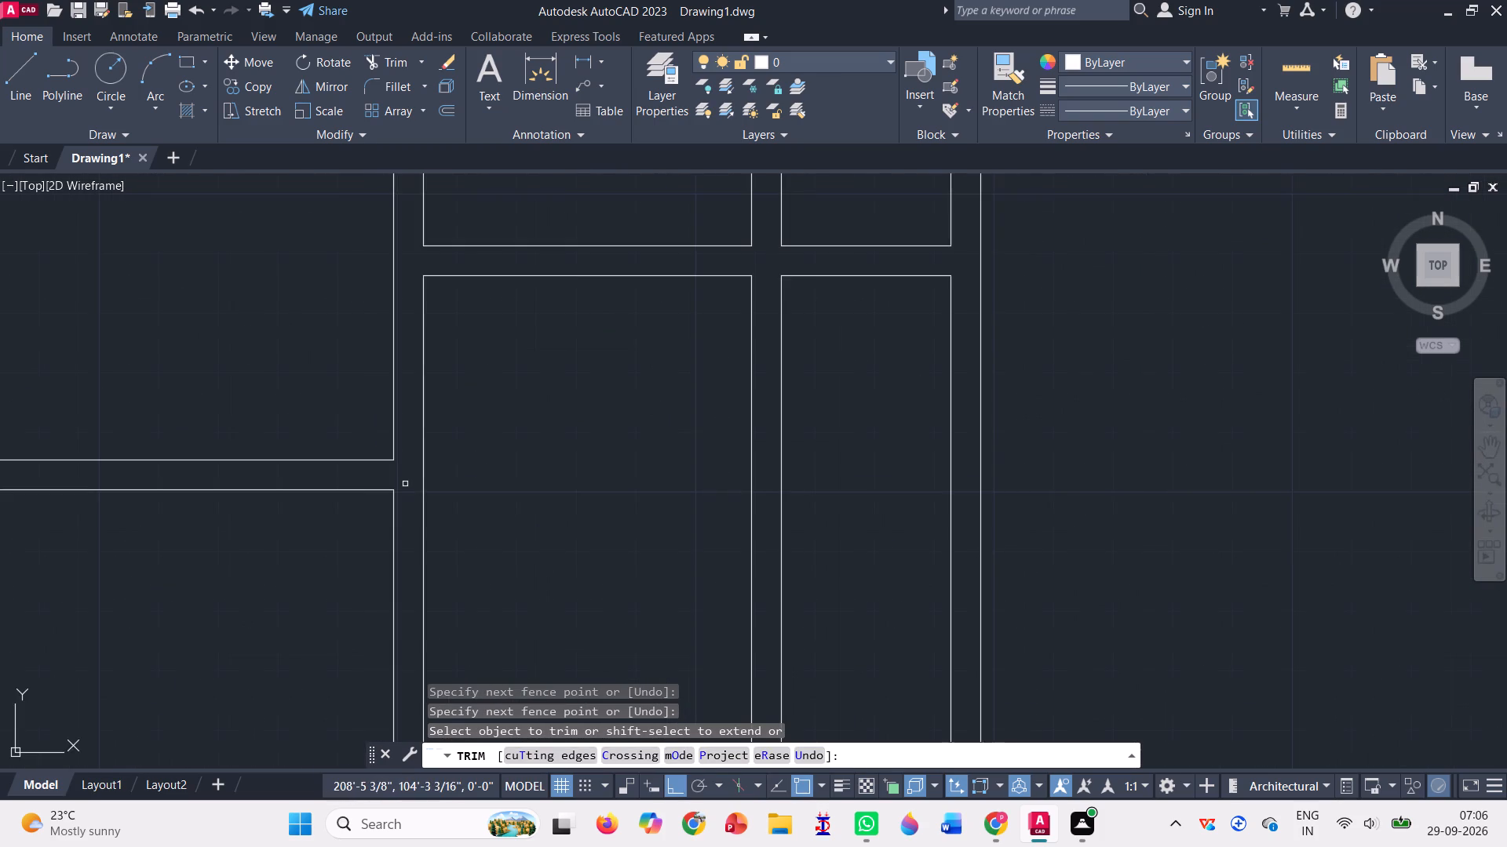
{"action": "scroll", "coordinate": [405, 483], "scroll_direction": "down", "scroll_amount": 3}
{"action": "scroll", "coordinate": [407, 574], "scroll_direction": "up", "scroll_amount": 3}
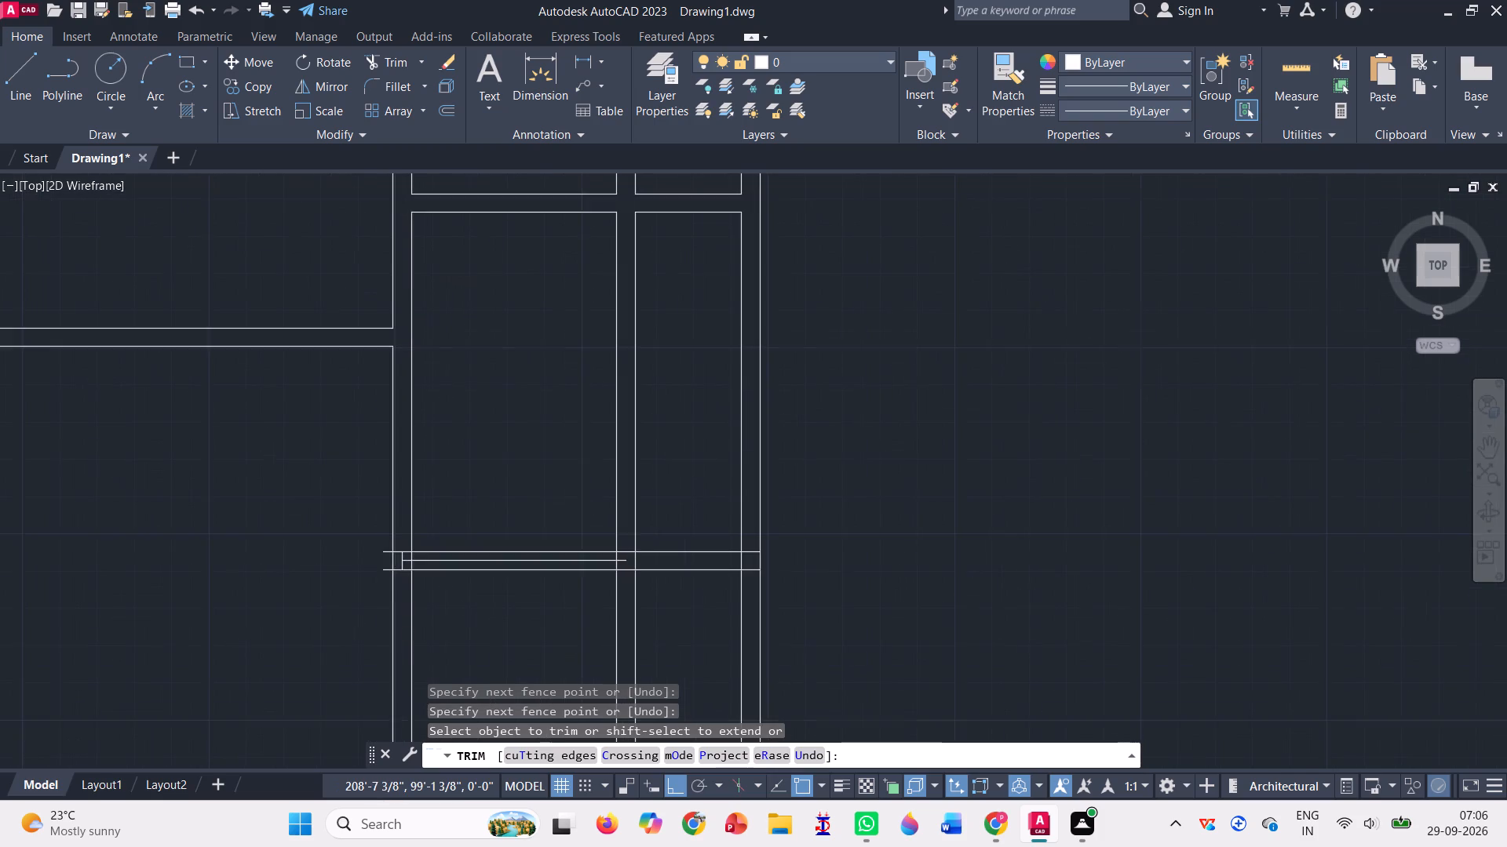
{"action": "scroll", "coordinate": [407, 574], "scroll_direction": "up", "scroll_amount": 1}
{"action": "left_click_drag", "start_coordinate": [392, 479], "coordinate": [431, 540]}
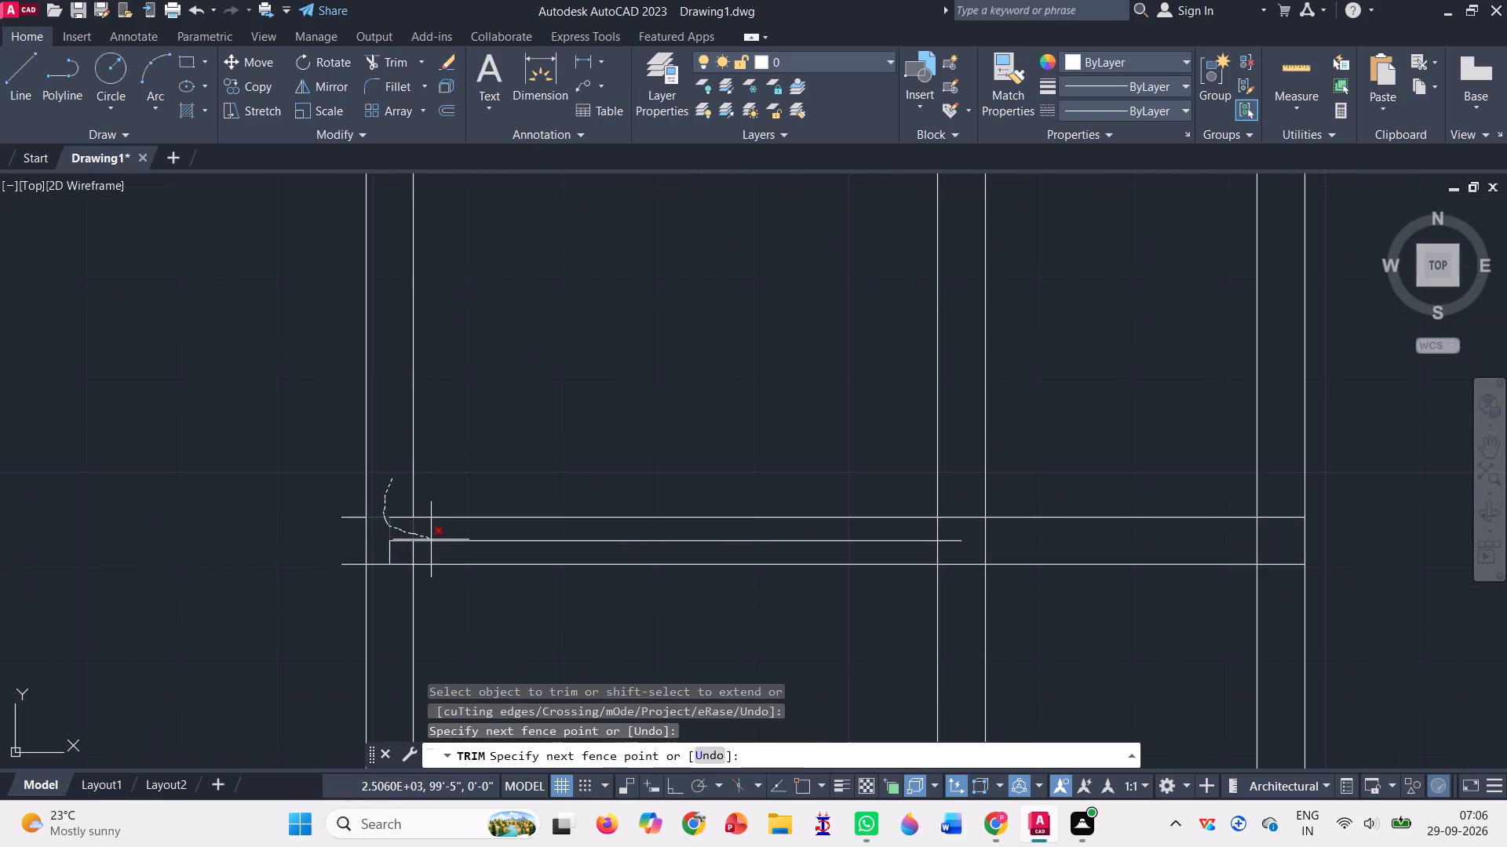
{"action": "left_click_drag", "start_coordinate": [431, 540], "coordinate": [382, 562]}
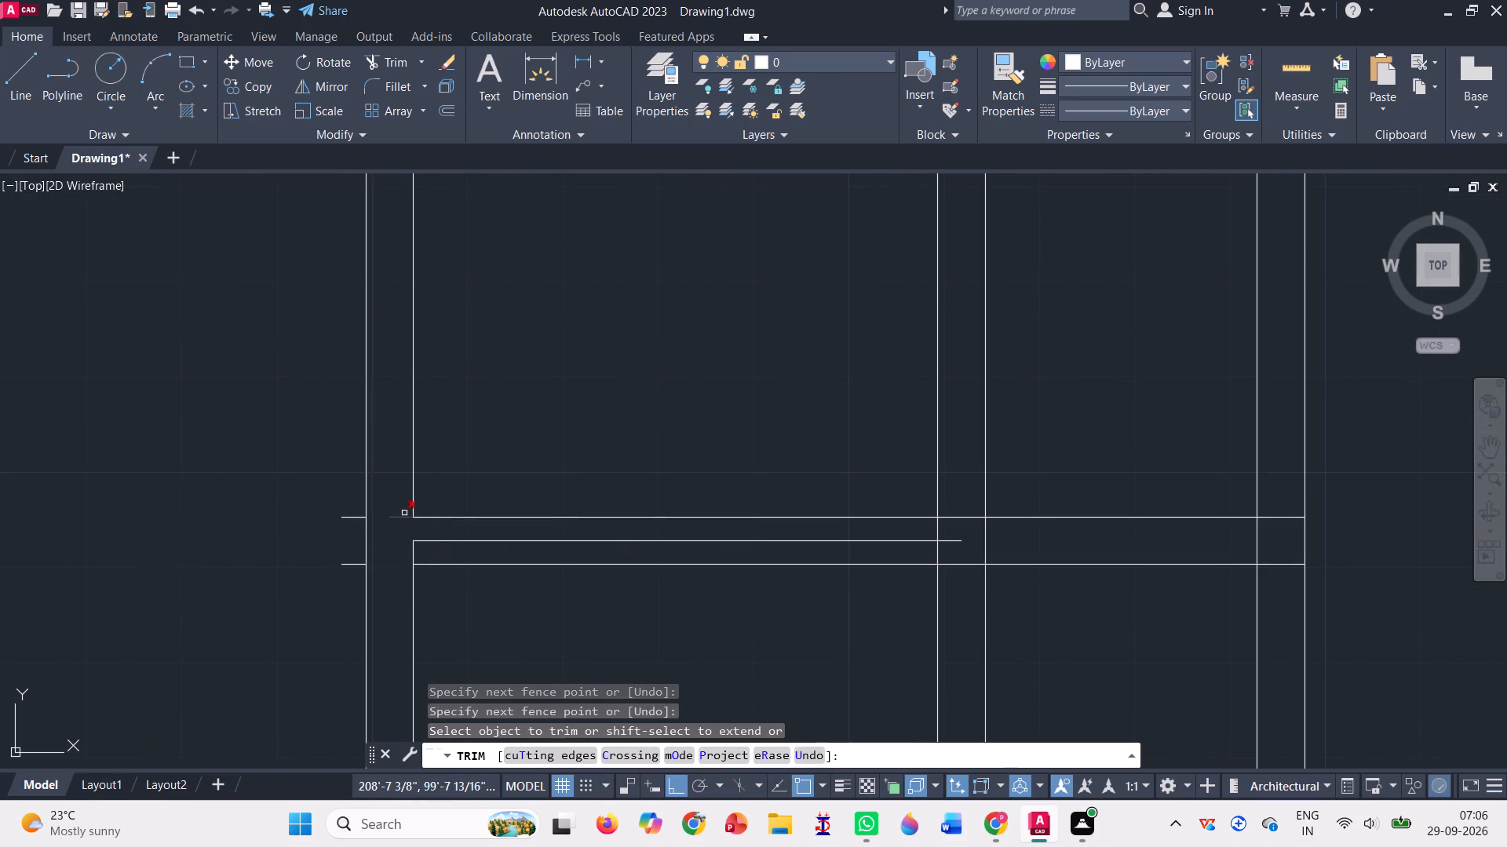
{"action": "left_click_drag", "start_coordinate": [392, 503], "coordinate": [425, 550]}
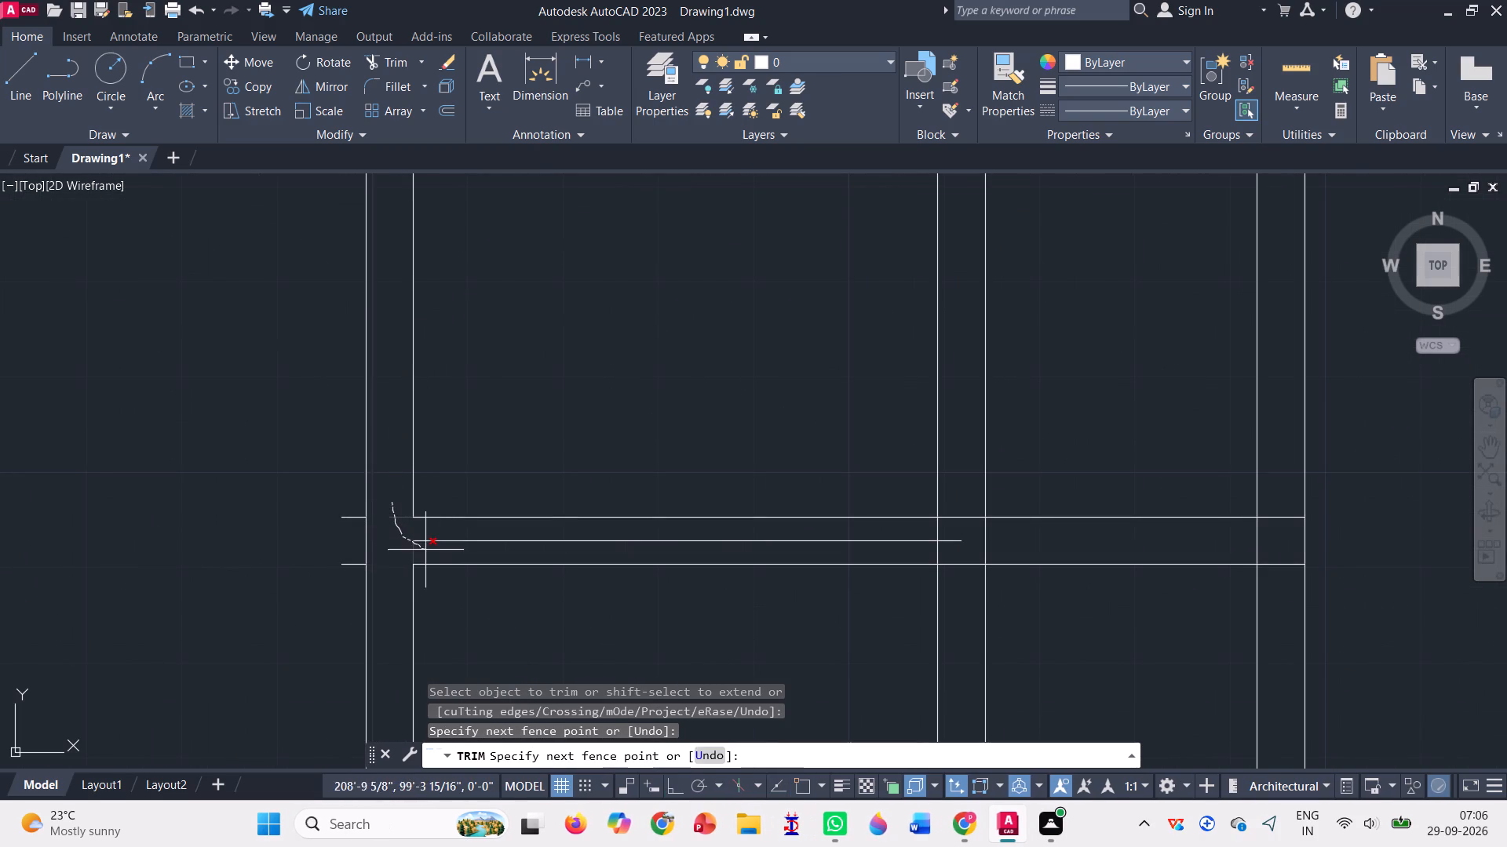
{"action": "left_click_drag", "start_coordinate": [425, 550], "coordinate": [435, 540]}
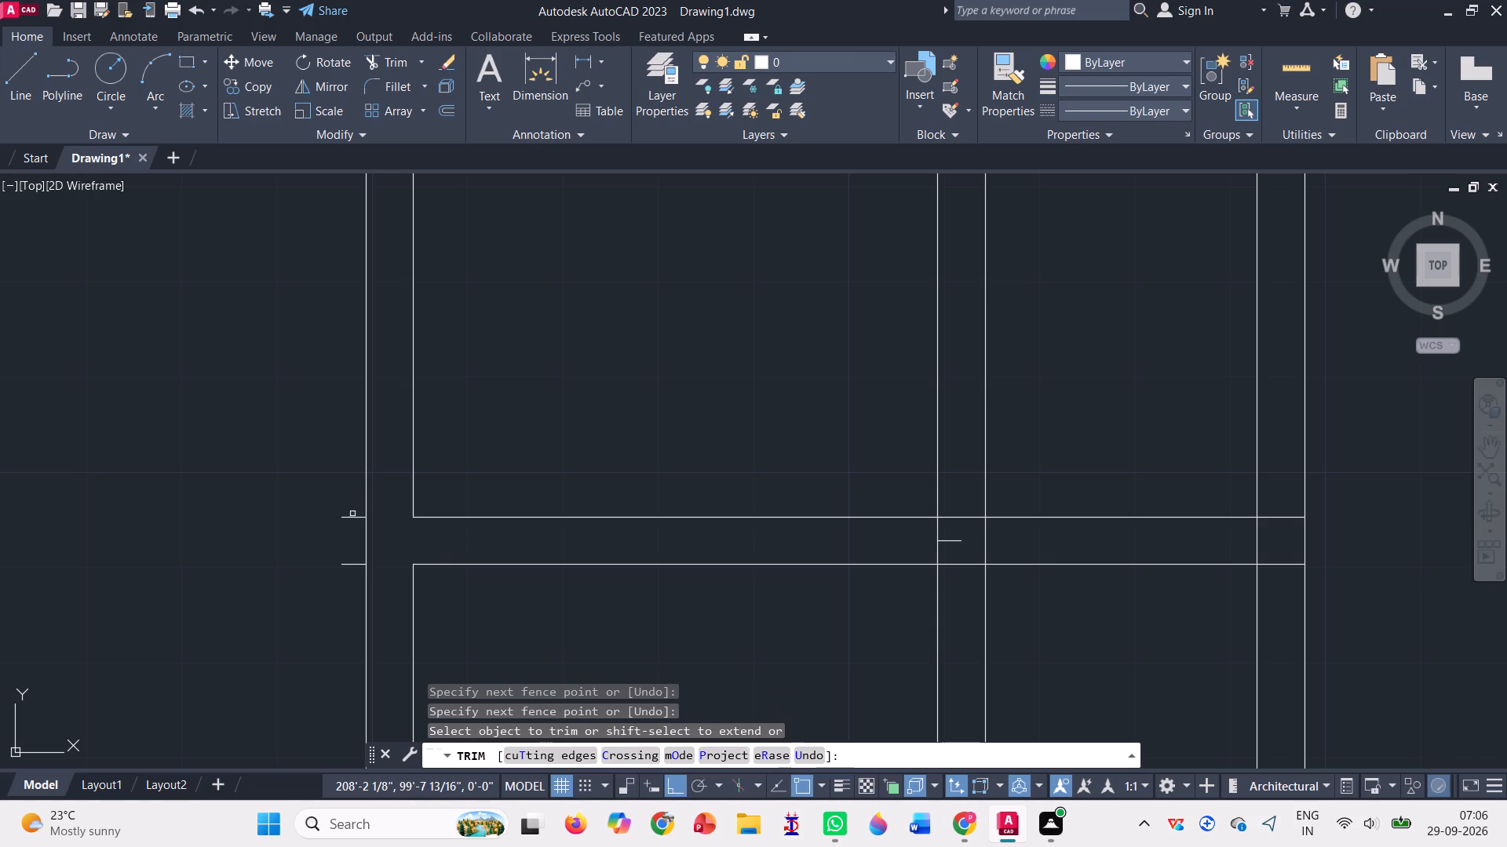
{"action": "left_click", "coordinate": [352, 514]}
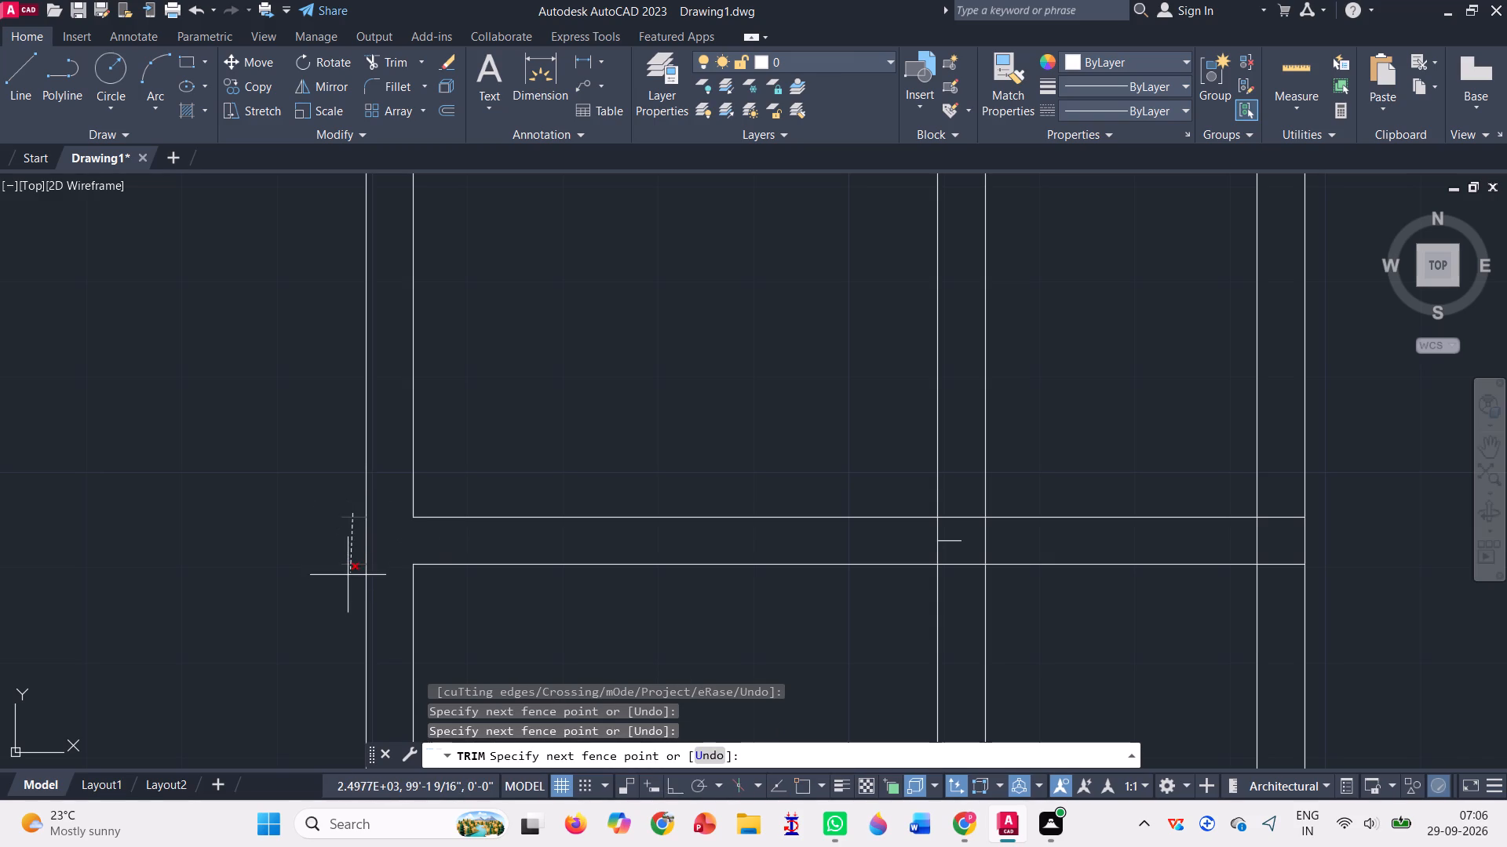
{"action": "left_click", "coordinate": [348, 576]}
{"action": "scroll", "coordinate": [312, 539], "scroll_direction": "down", "scroll_amount": 5}
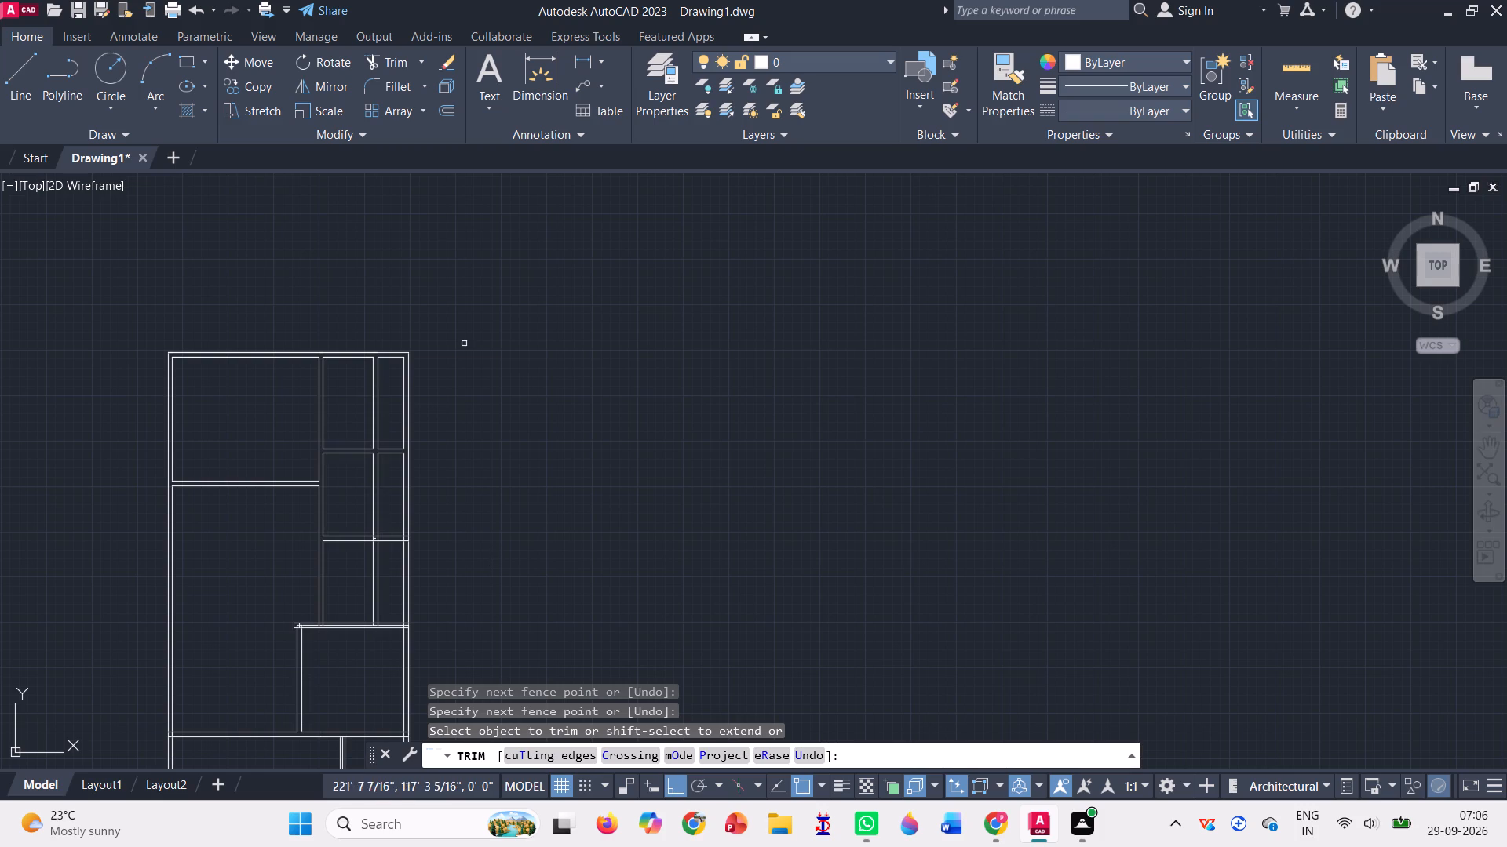
Trim away both lines of the narrow right-hand vertical partition below the second right-hand horizontal partition.
{"action": "scroll", "coordinate": [456, 555], "scroll_direction": "down", "scroll_amount": 2}
{"action": "scroll", "coordinate": [389, 685], "scroll_direction": "up", "scroll_amount": 1}
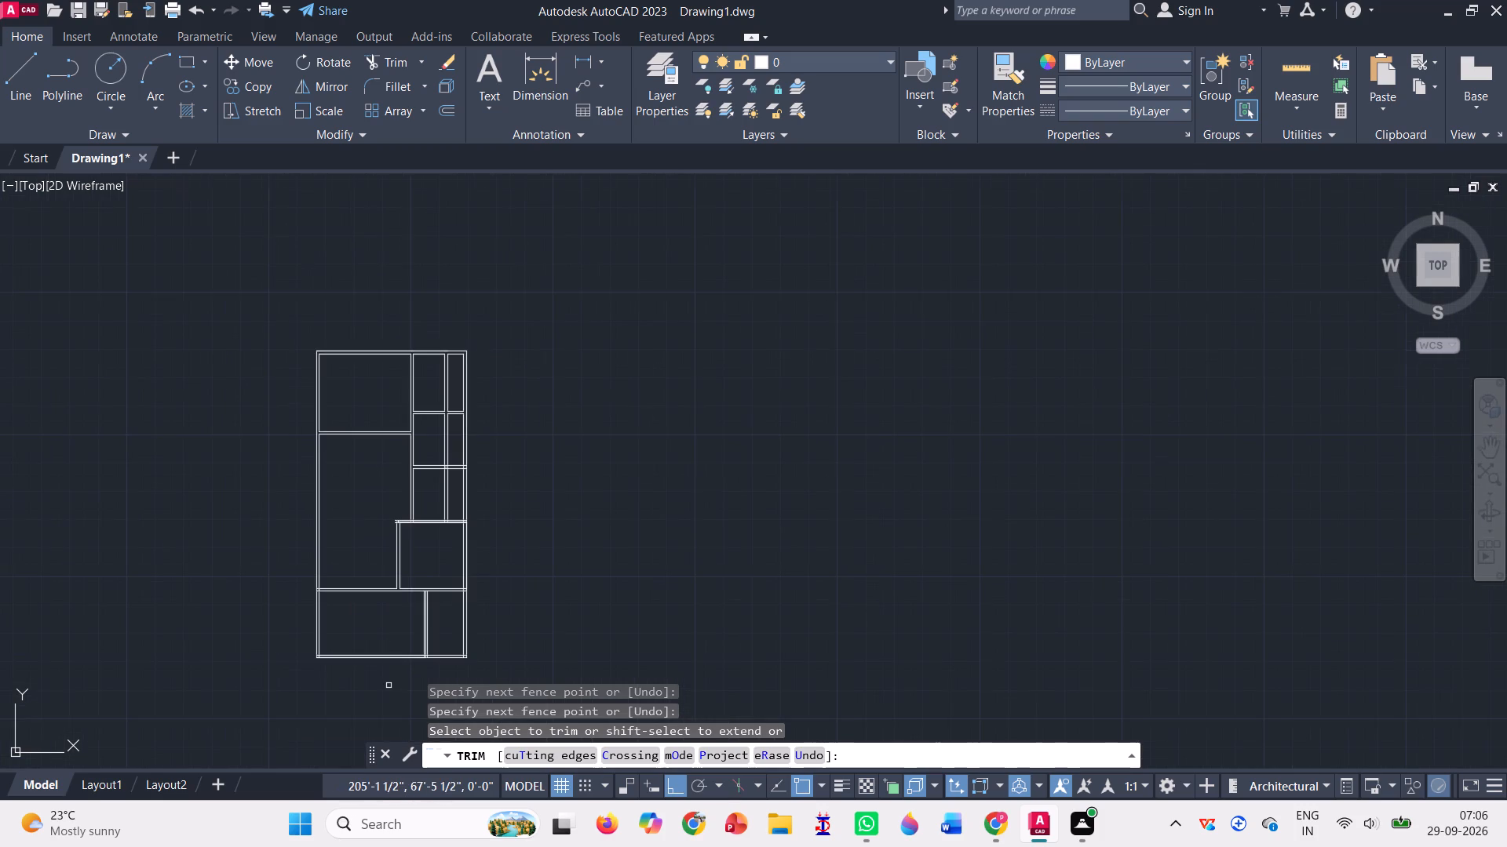
{"action": "left_click", "coordinate": [446, 496]}
{"action": "left_click", "coordinate": [443, 493]}
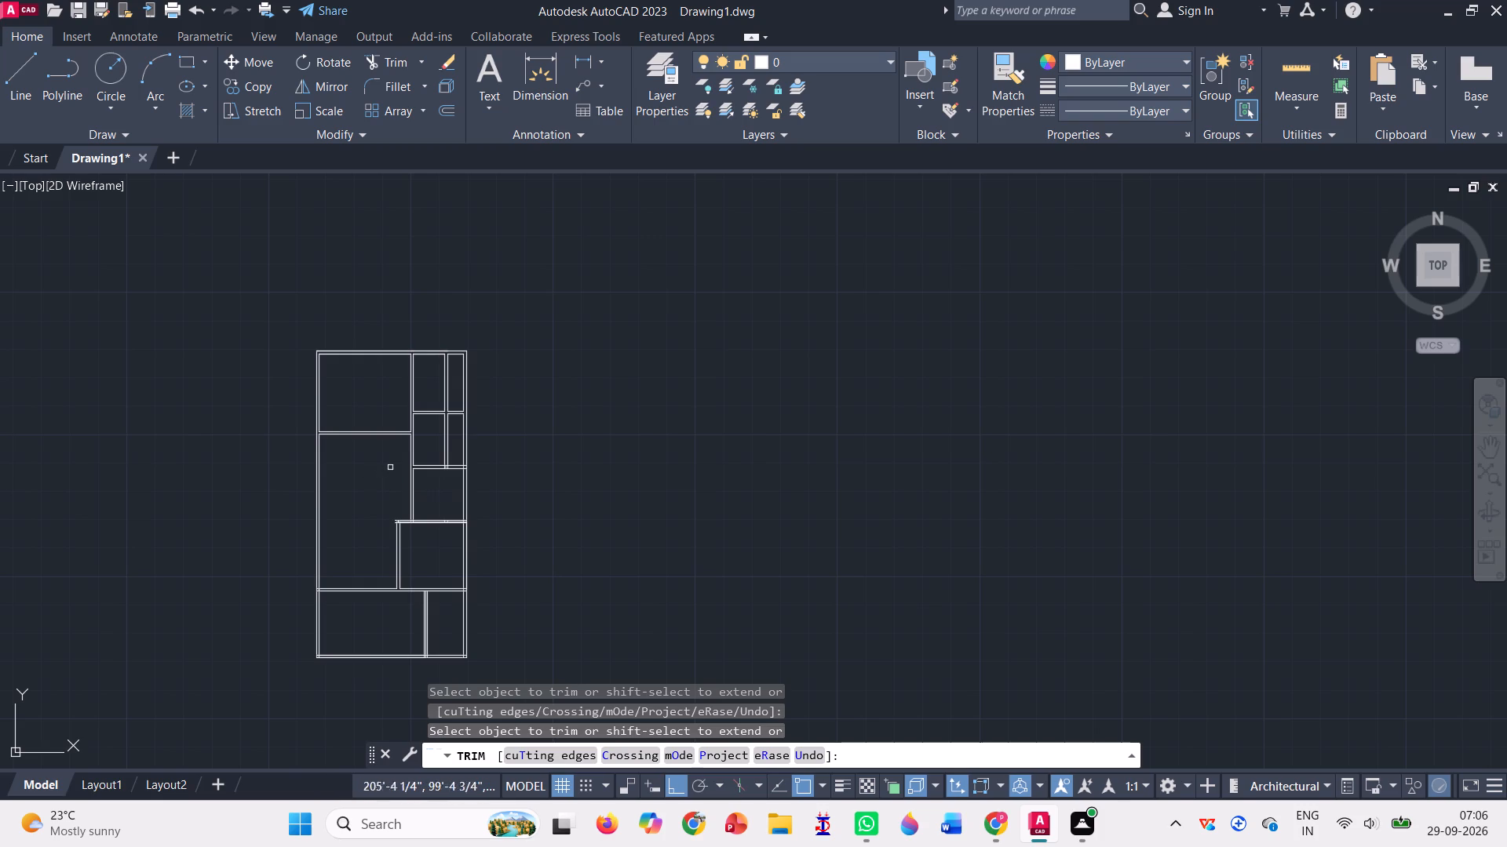
Draw a 5" line across the left vertical partition, continuing the lower line of the second right-hand horizontal partition.
{"action": "left_click", "coordinate": [22, 70]}
{"action": "scroll", "coordinate": [408, 478], "scroll_direction": "up", "scroll_amount": 3}
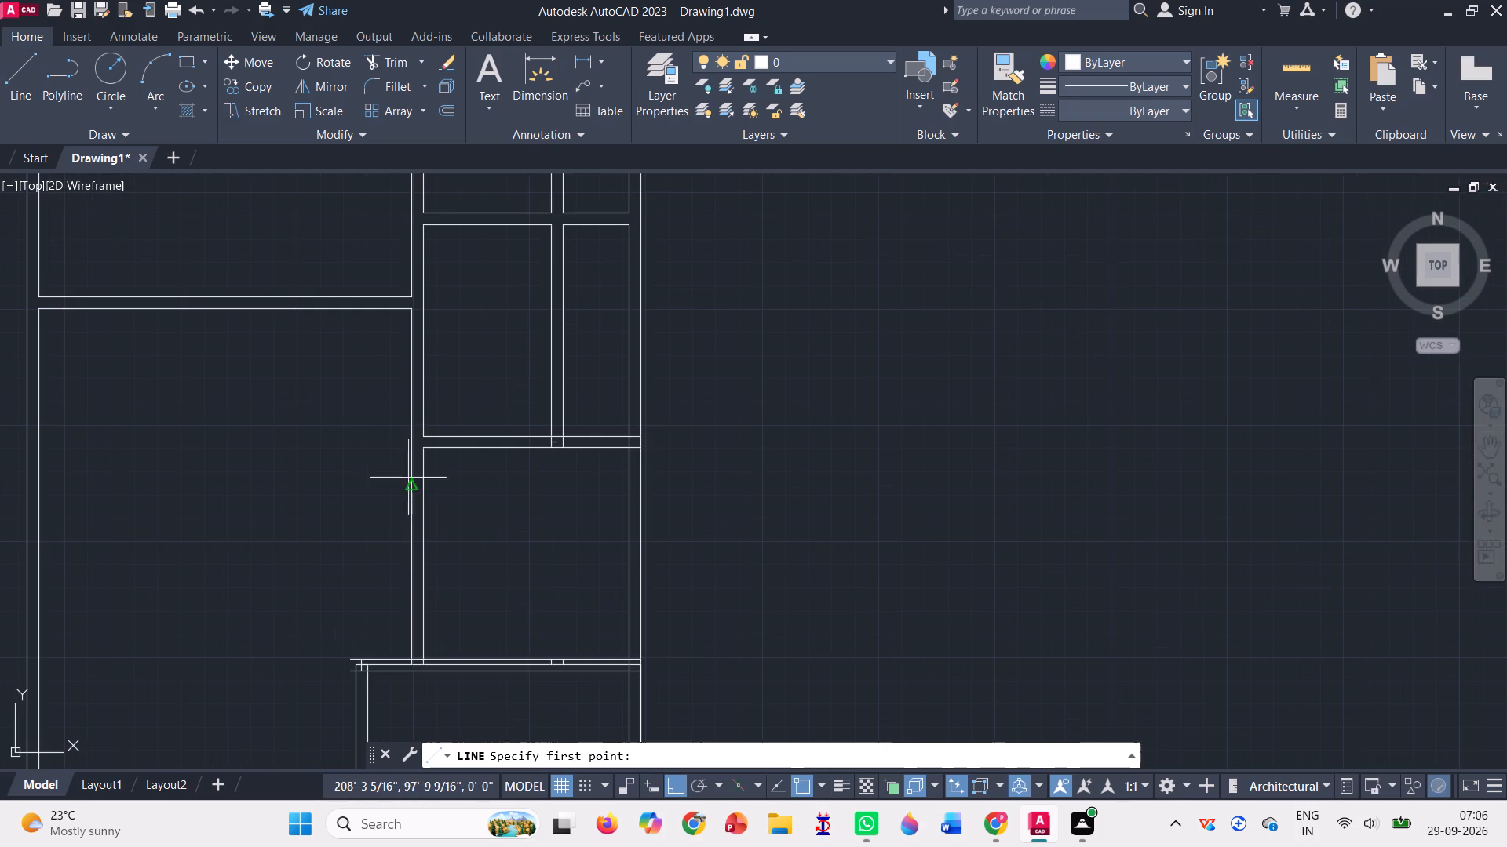
{"action": "left_click", "coordinate": [421, 451]}
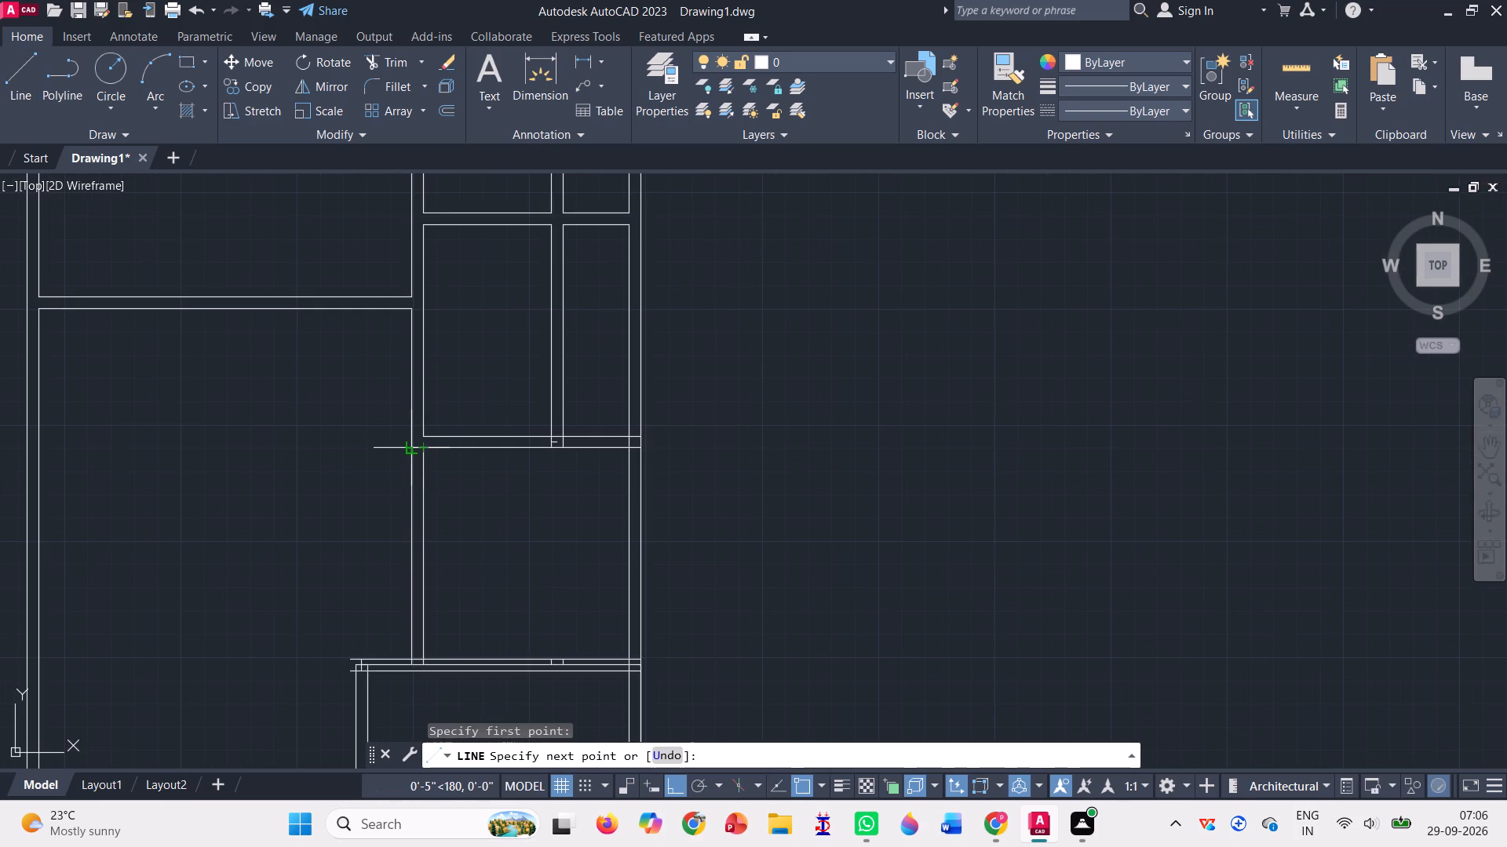
{"action": "left_click", "coordinate": [409, 451]}
{"action": "key", "text": "Return"}
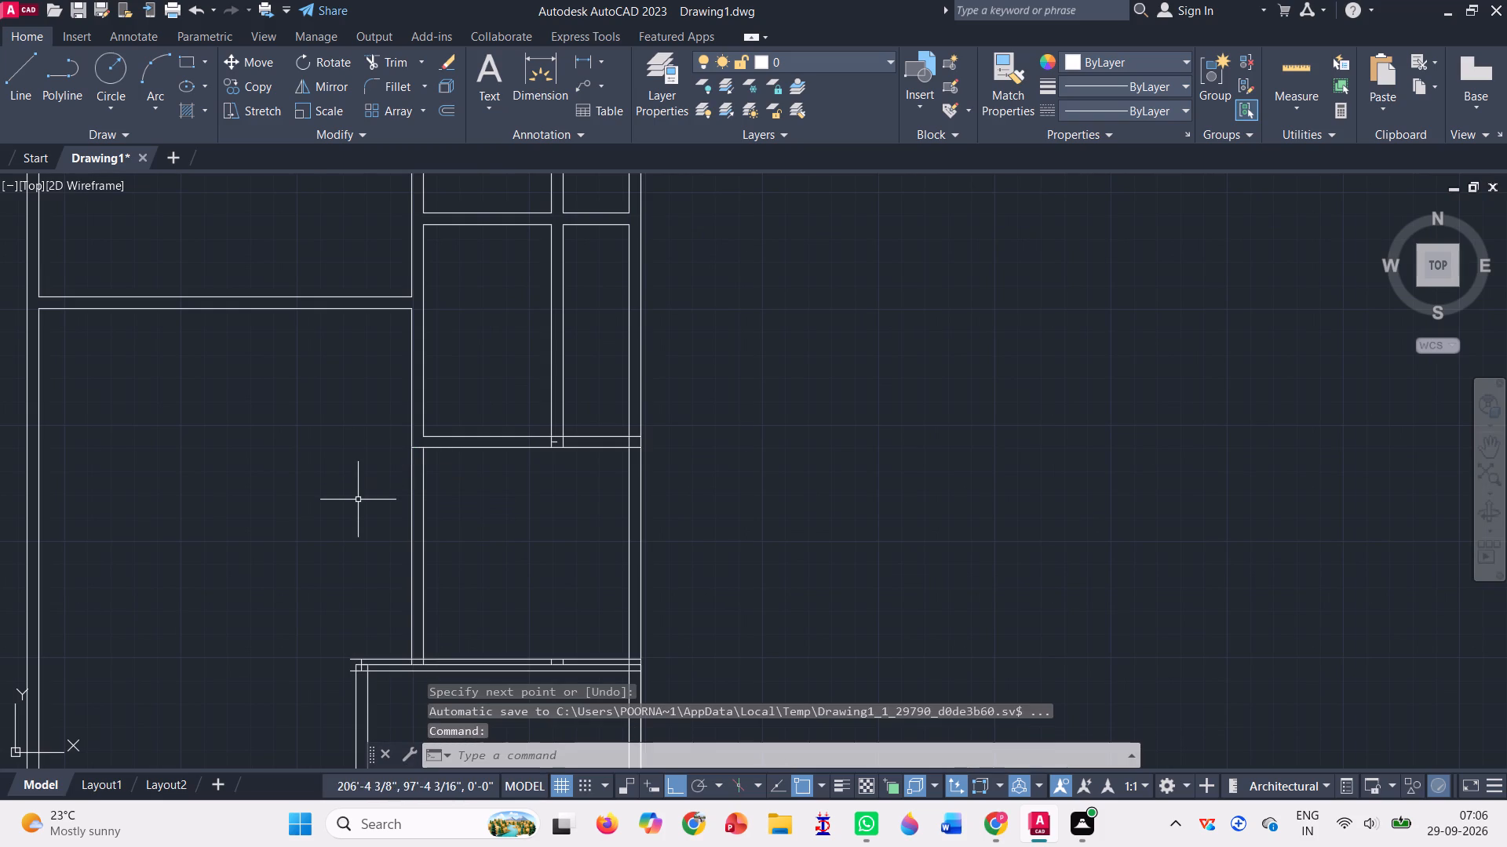
Trim away both lines of the left vertical partition below the second right-hand horizontal partition.
{"action": "left_click", "coordinate": [388, 56]}
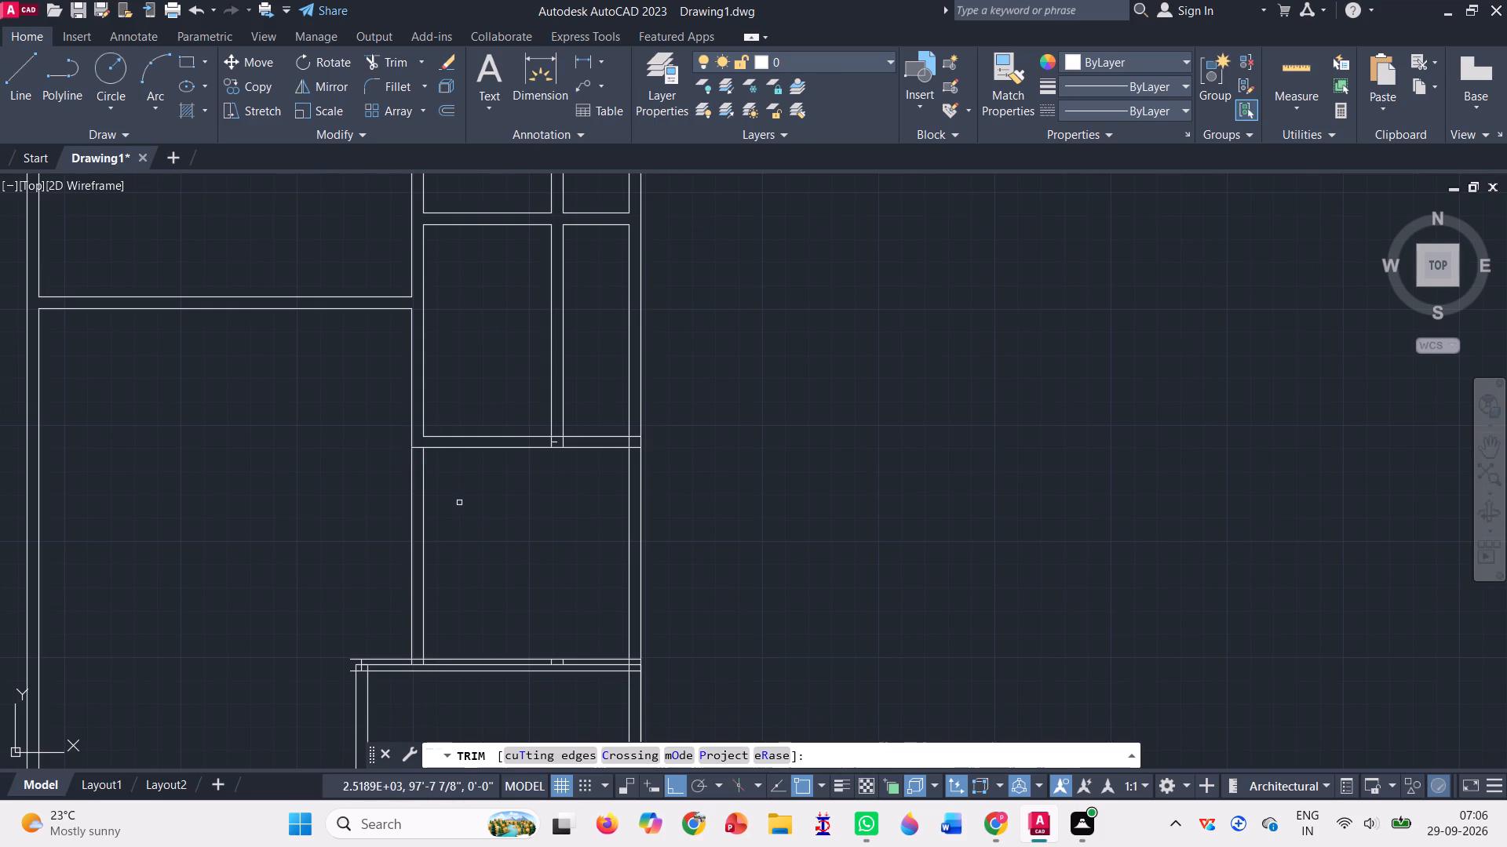
{"action": "left_click", "coordinate": [438, 522]}
{"action": "left_click", "coordinate": [341, 529]}
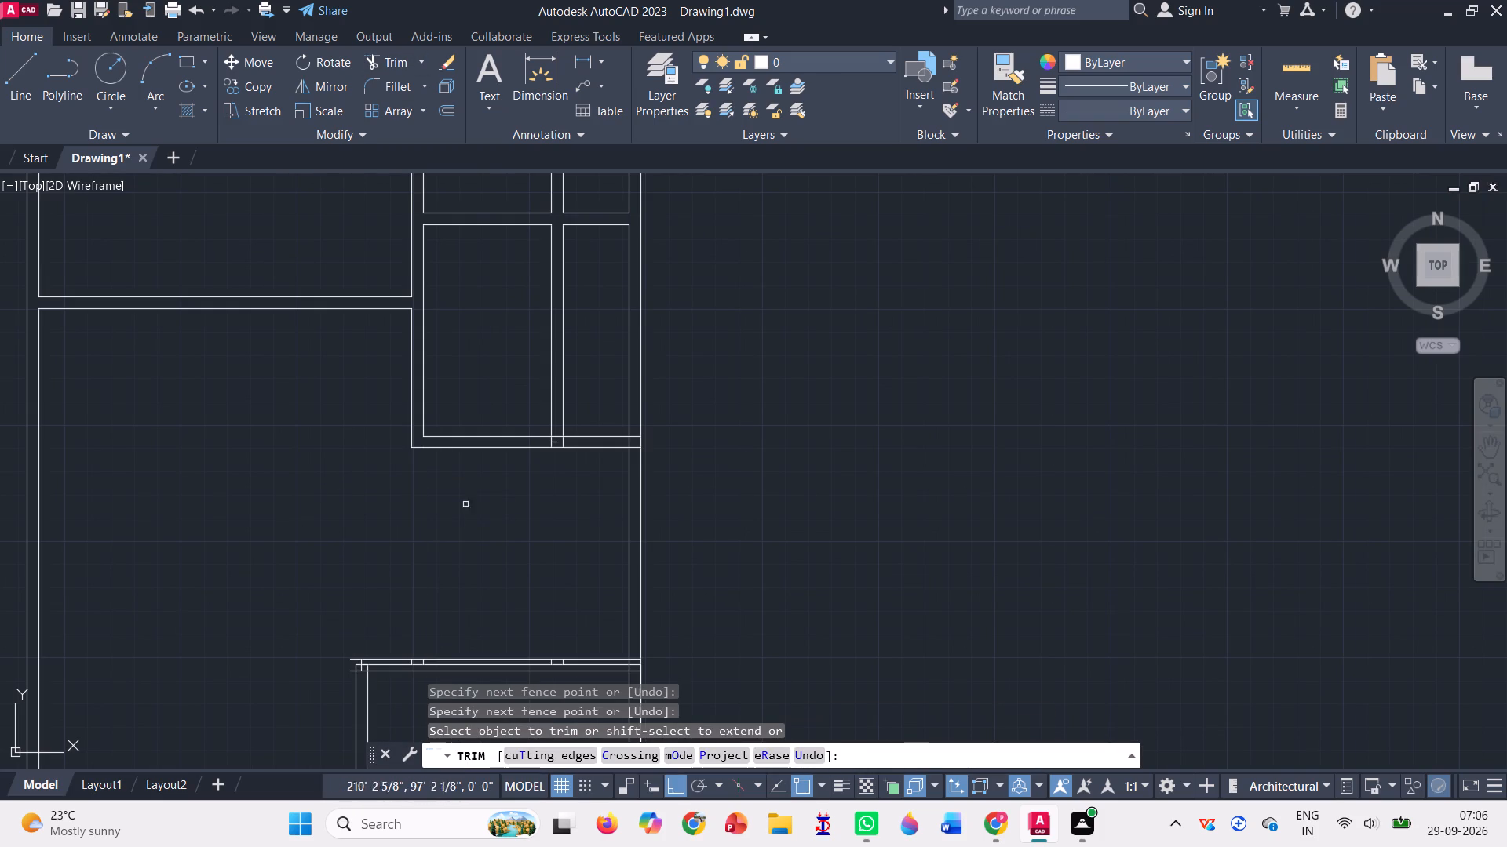
Draw a short vertical line extending the lower-right room's left wall outer line up to its top partition's upper line.
{"action": "scroll", "coordinate": [446, 551], "scroll_direction": "down", "scroll_amount": 1}
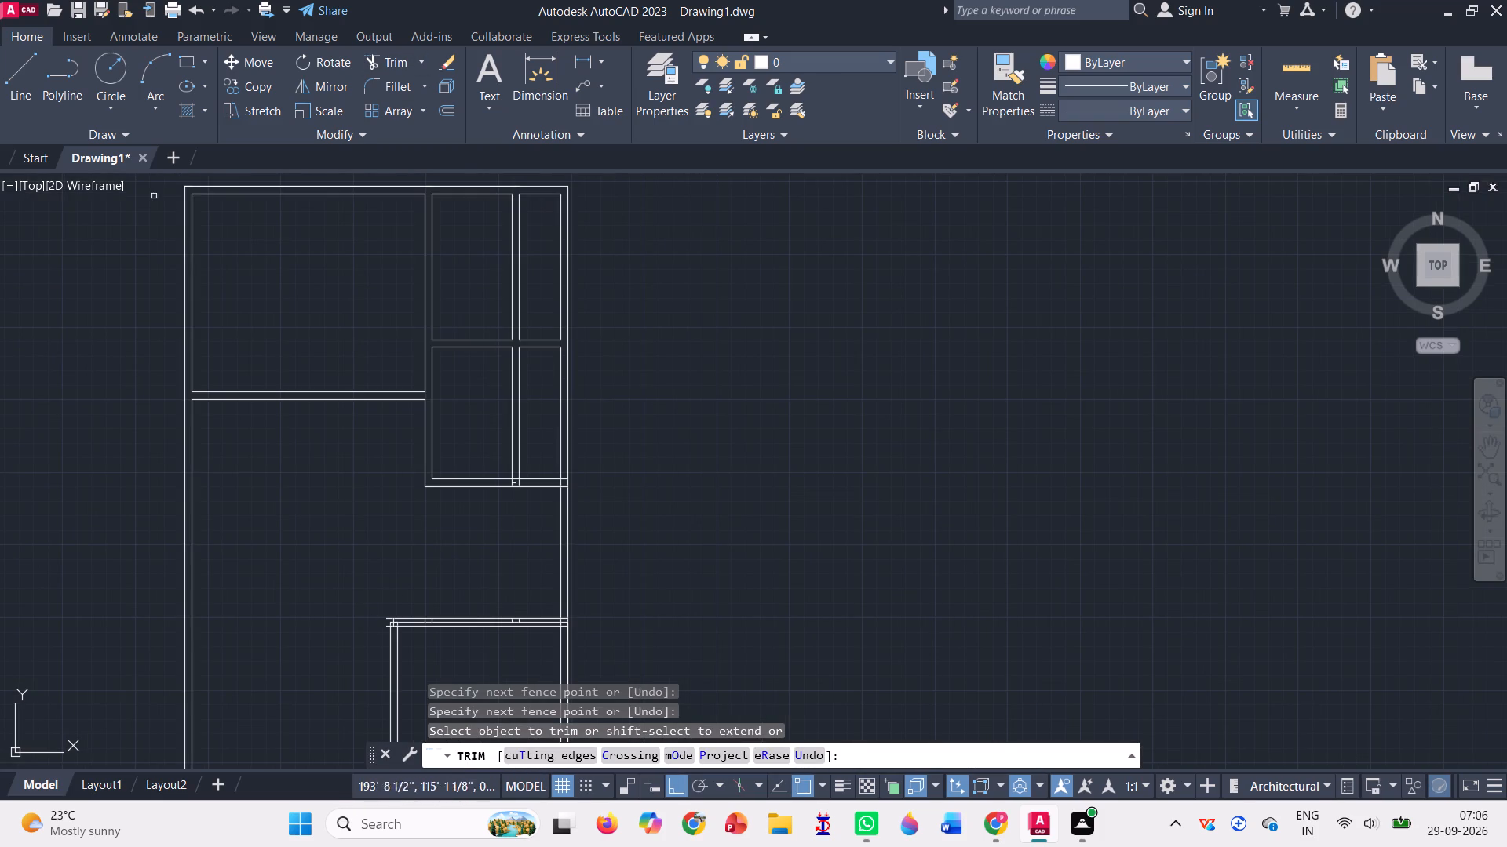
{"action": "left_click", "coordinate": [19, 93]}
{"action": "scroll", "coordinate": [406, 412], "scroll_direction": "down", "scroll_amount": 1}
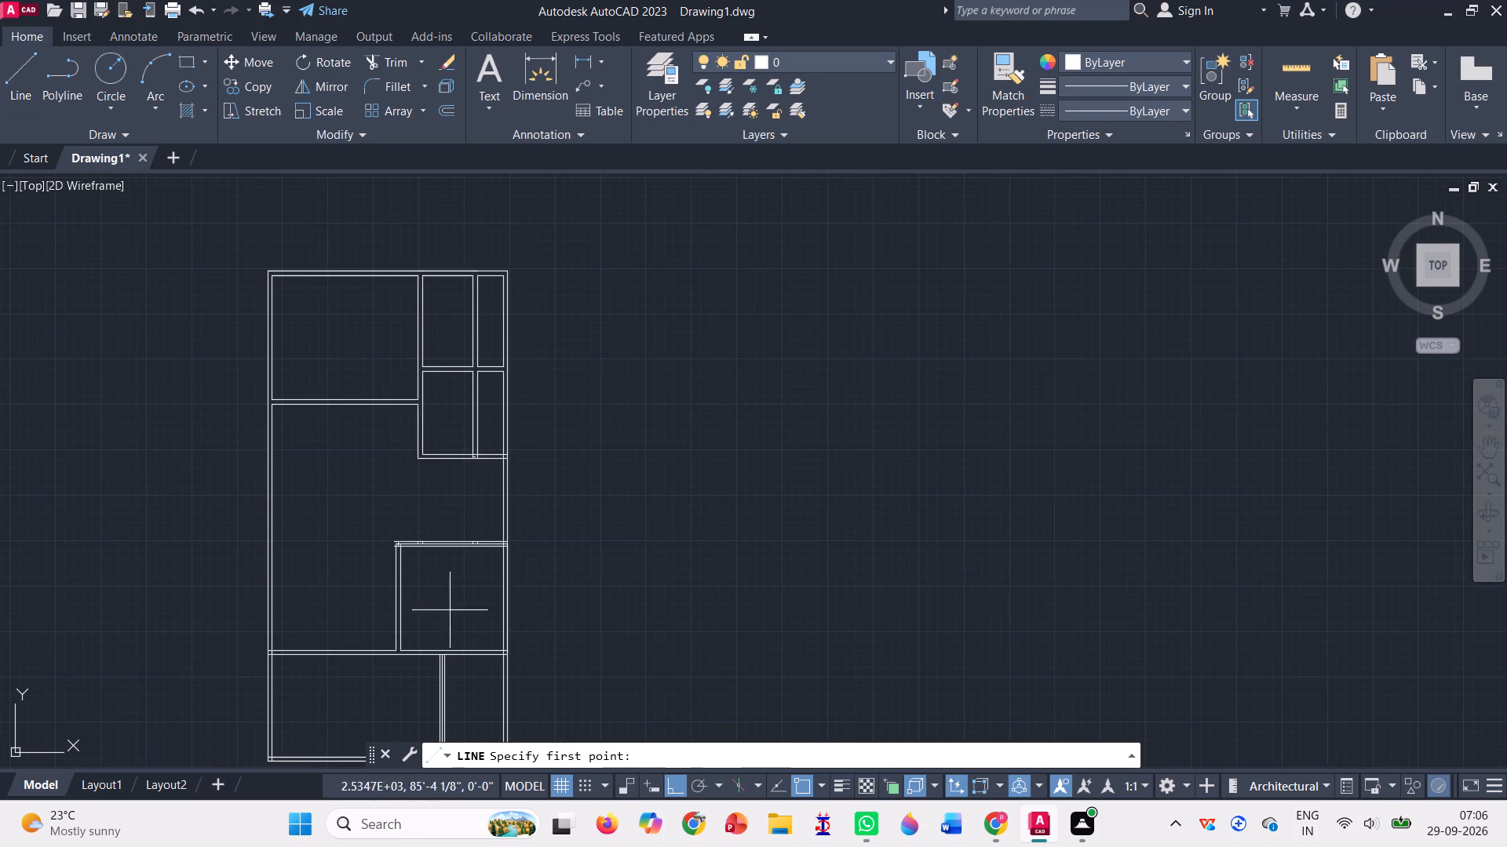
{"action": "scroll", "coordinate": [393, 631], "scroll_direction": "up", "scroll_amount": 1}
{"action": "scroll", "coordinate": [396, 503], "scroll_direction": "up", "scroll_amount": 2}
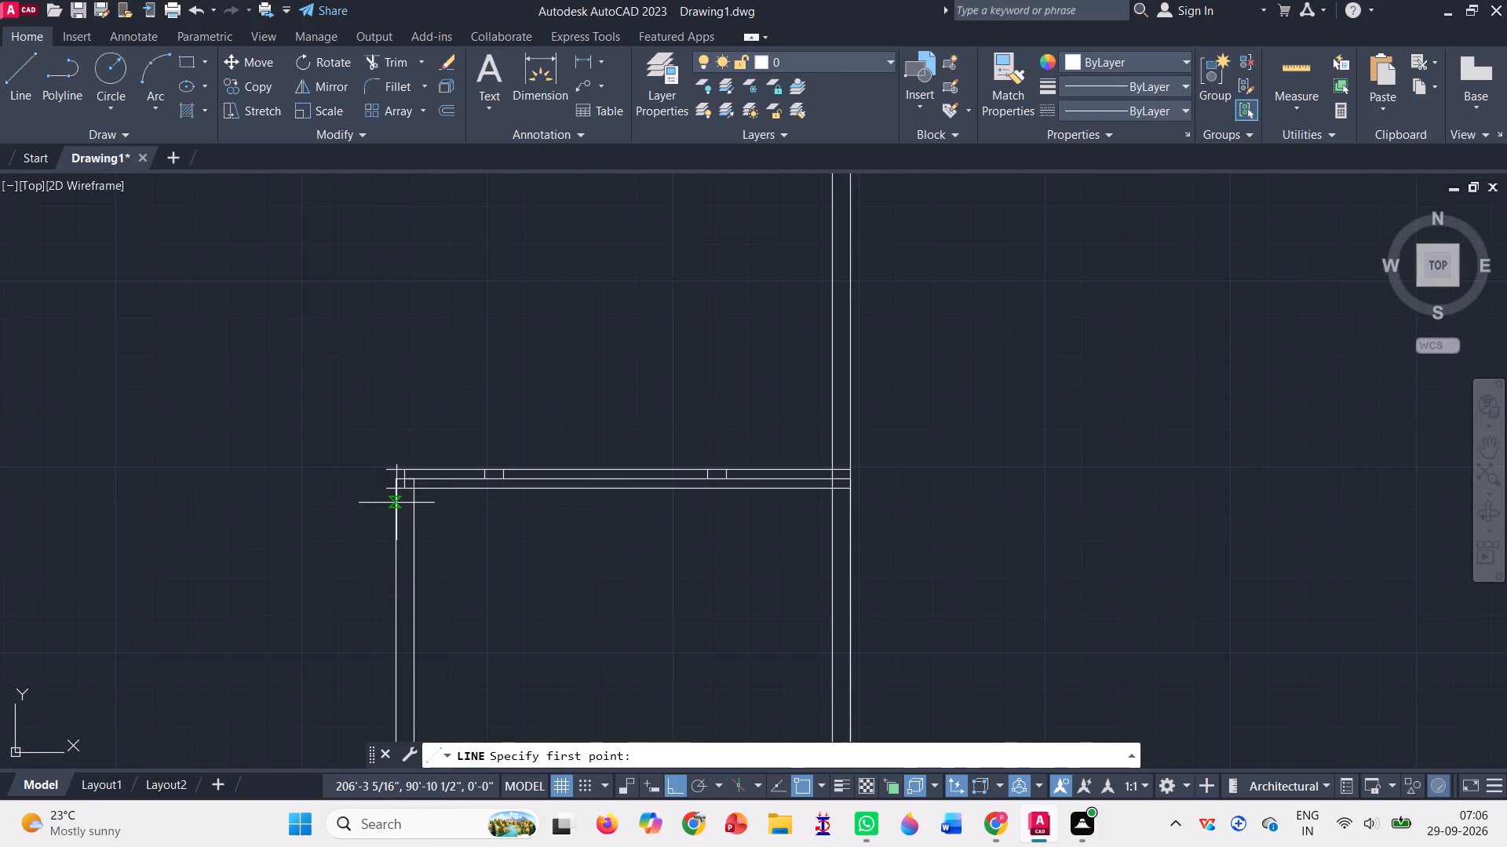
{"action": "scroll", "coordinate": [403, 478], "scroll_direction": "up", "scroll_amount": 3}
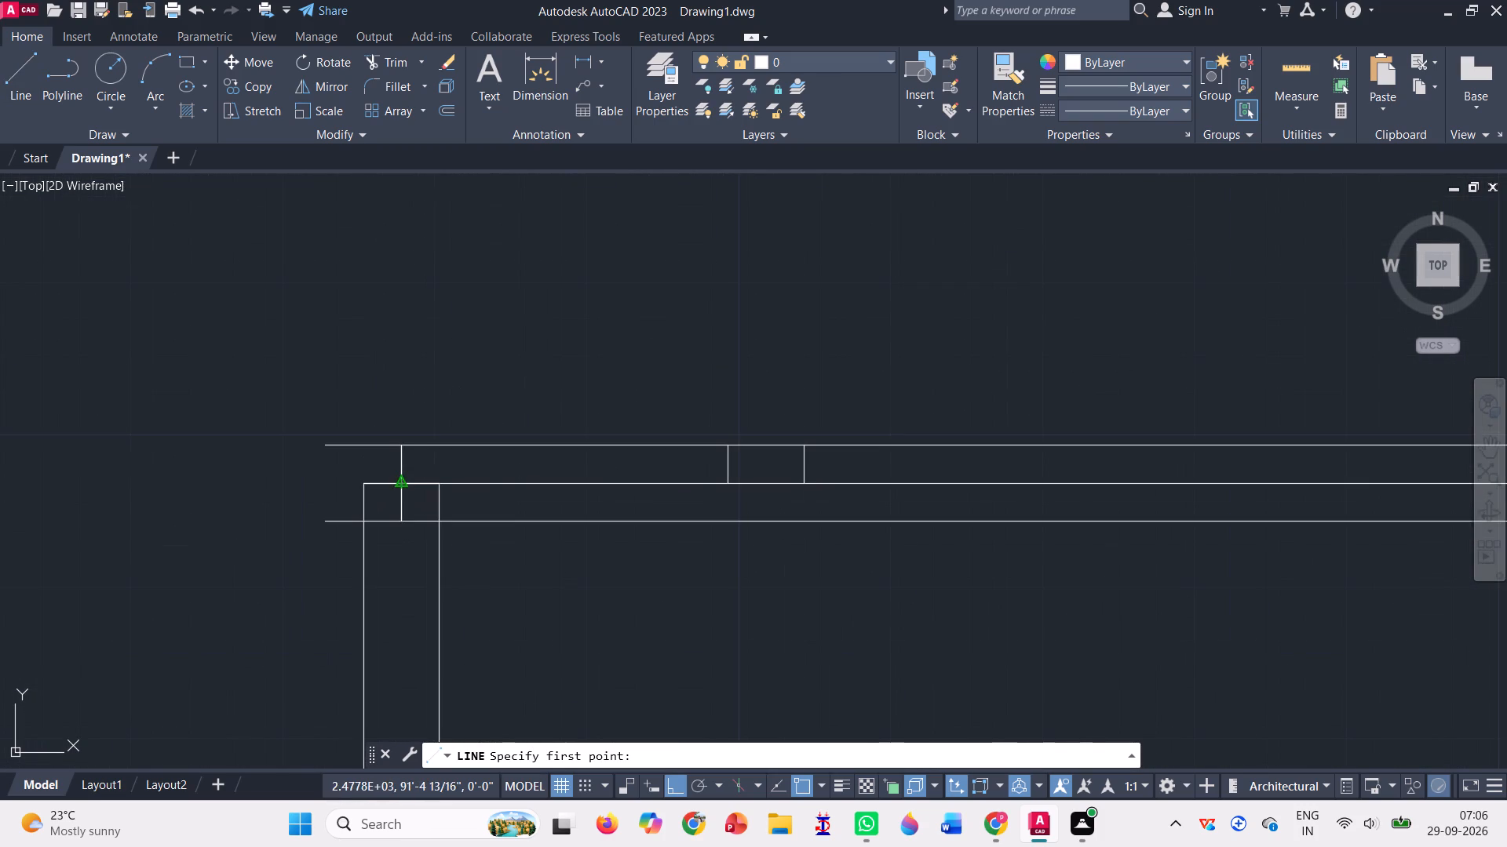
{"action": "left_click", "coordinate": [365, 482]}
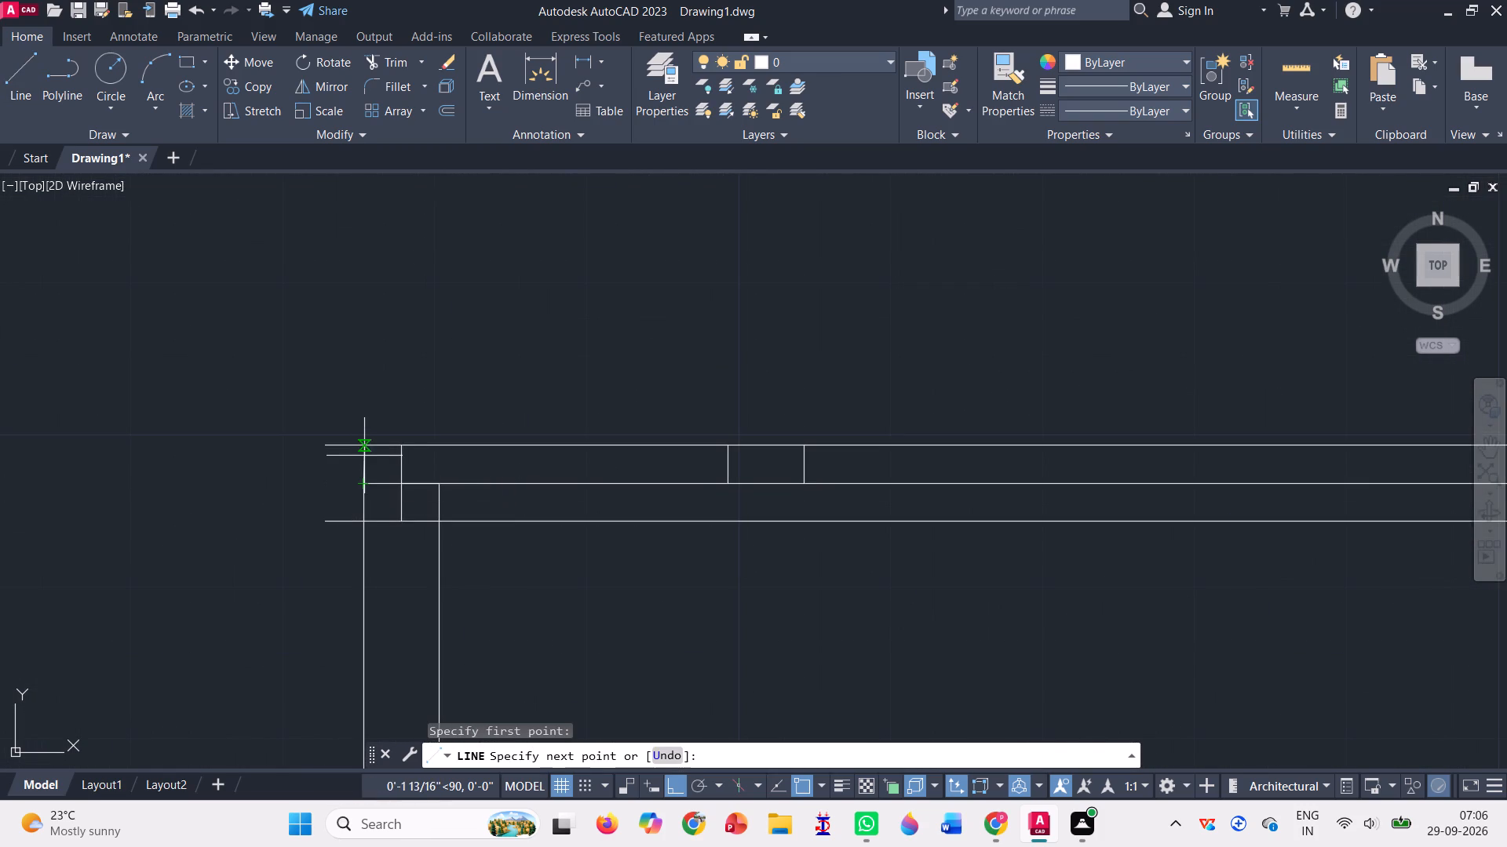
{"action": "left_click", "coordinate": [363, 445]}
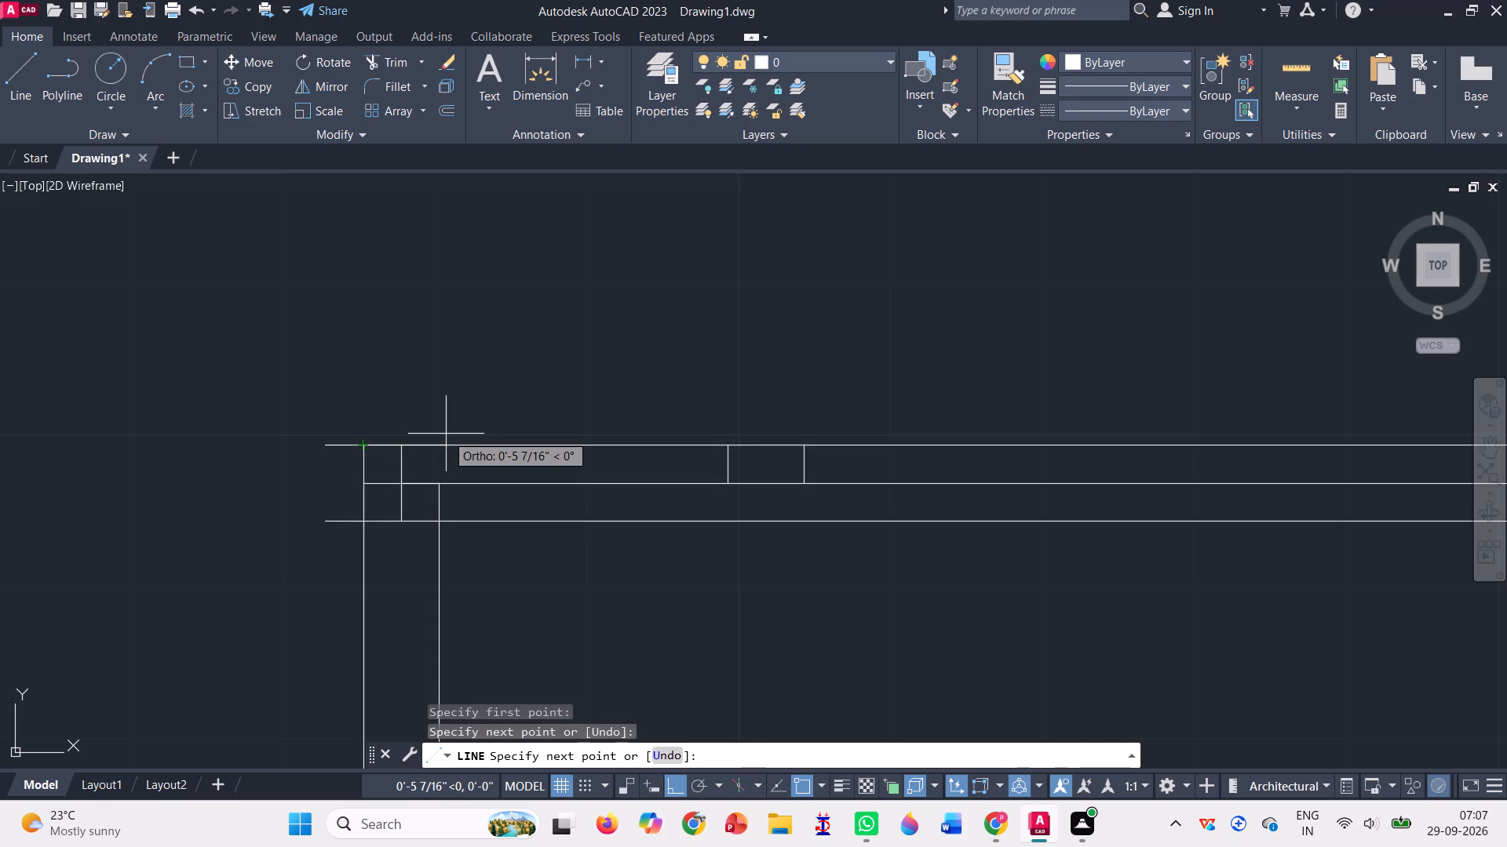
{"action": "key", "text": "Return"}
Trim the centre line and the two pairs of leftover vertical stubs out of the lower-right room's top partition.
{"action": "scroll", "coordinate": [447, 434], "scroll_direction": "down", "scroll_amount": 4}
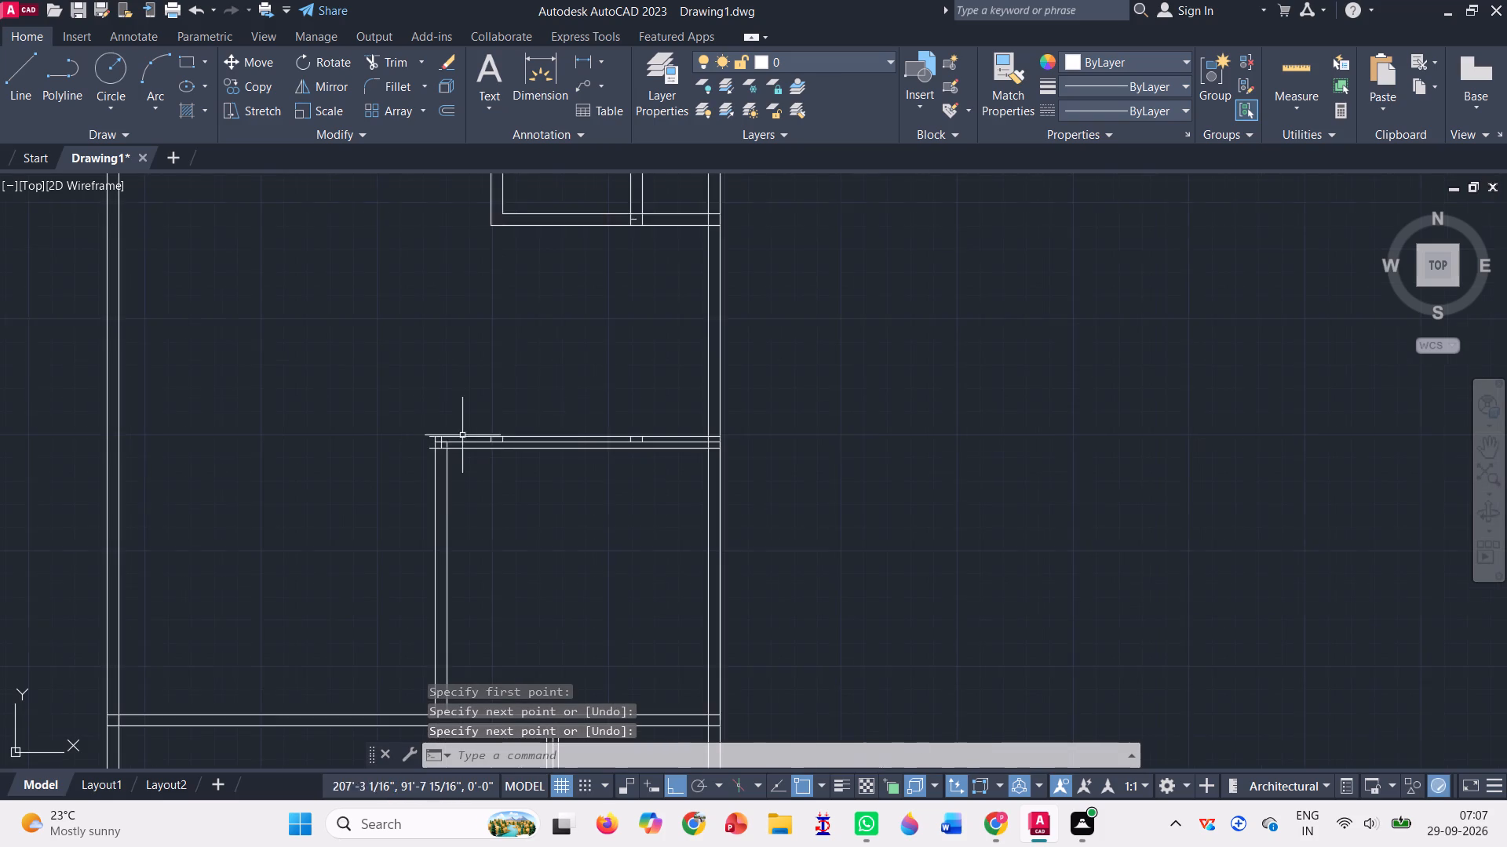
{"action": "scroll", "coordinate": [601, 392], "scroll_direction": "up", "scroll_amount": 1}
{"action": "left_click", "coordinate": [408, 64]}
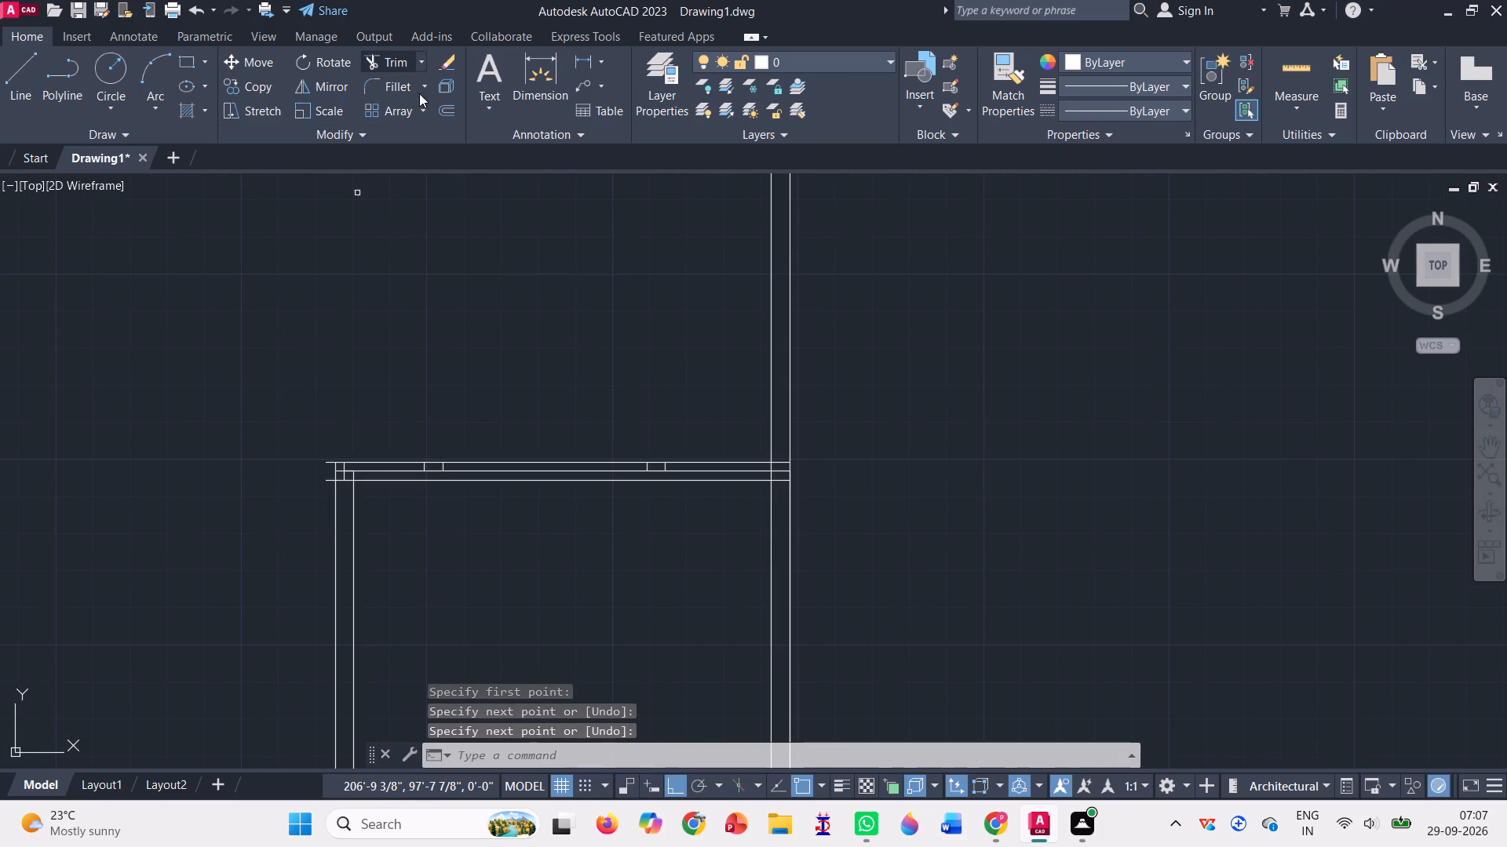
{"action": "scroll", "coordinate": [471, 484], "scroll_direction": "down", "scroll_amount": 1}
{"action": "scroll", "coordinate": [472, 451], "scroll_direction": "up", "scroll_amount": 3}
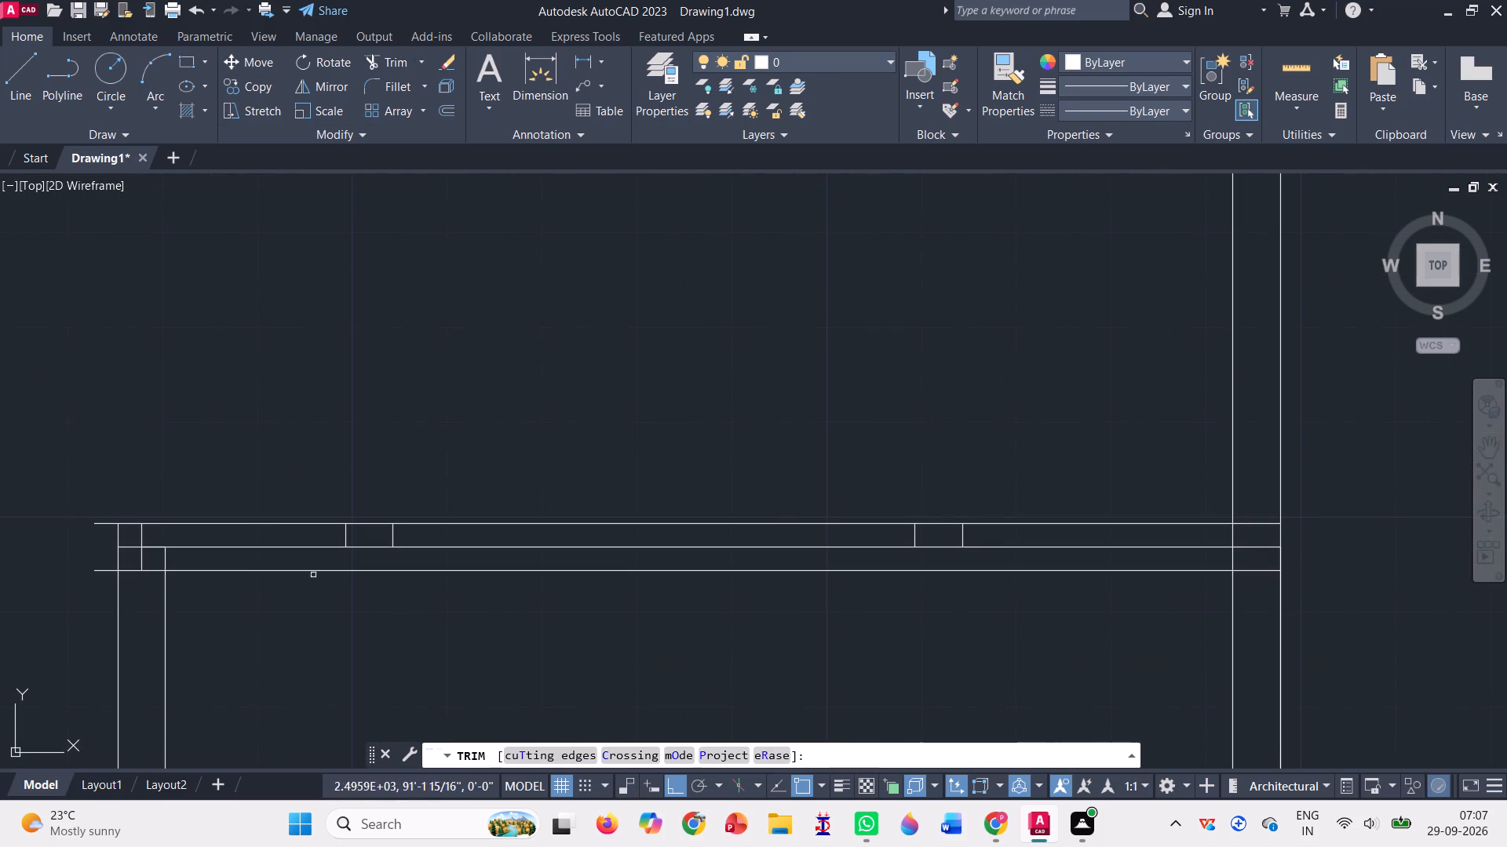
{"action": "scroll", "coordinate": [385, 528], "scroll_direction": "up", "scroll_amount": 3}
{"action": "left_click_drag", "start_coordinate": [141, 631], "coordinate": [166, 606]}
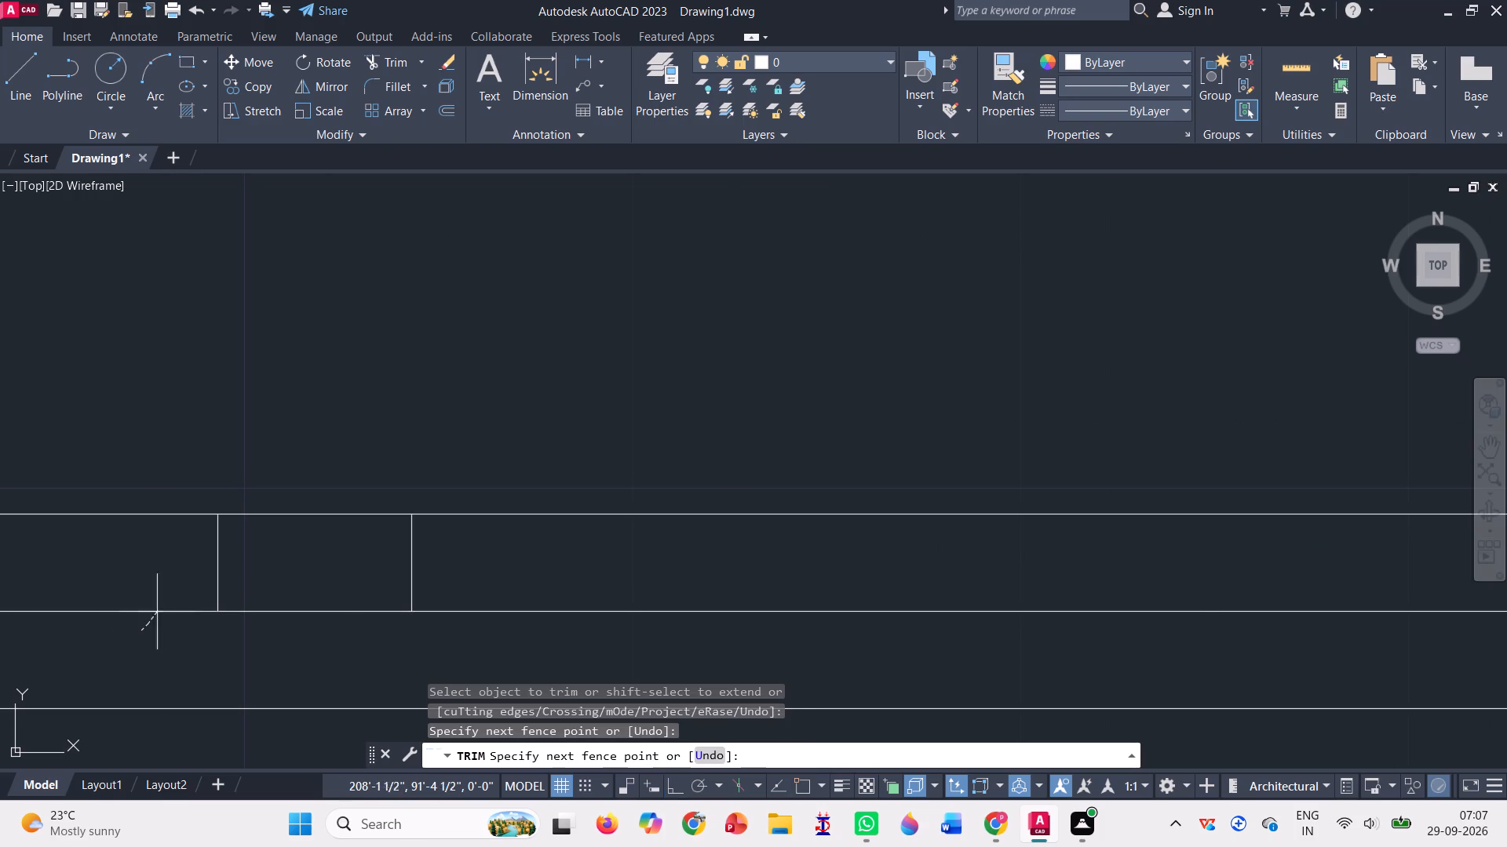
{"action": "left_click_drag", "start_coordinate": [166, 606], "coordinate": [373, 628]}
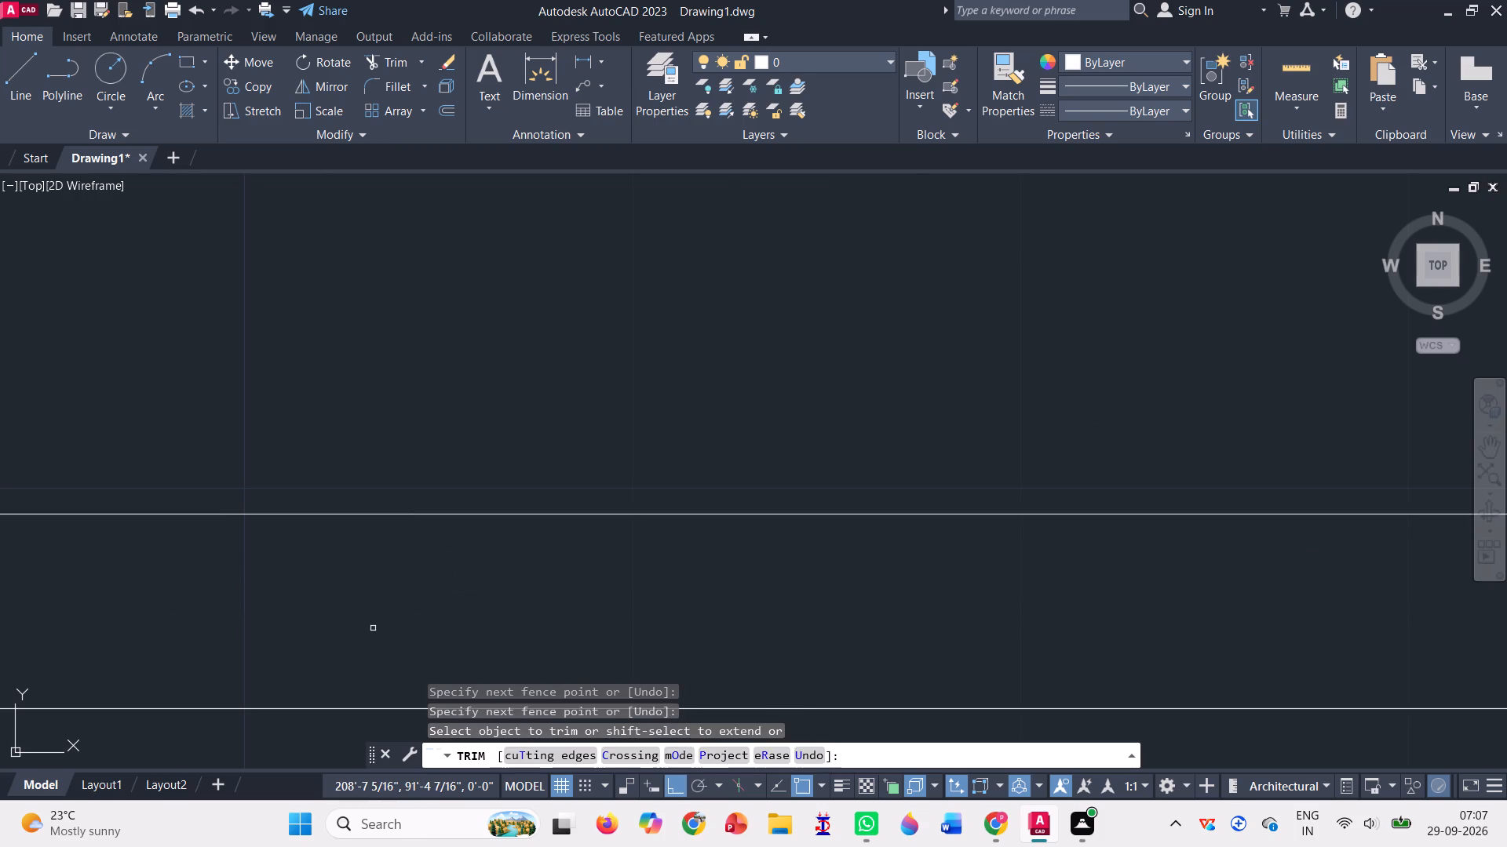
{"action": "scroll", "coordinate": [352, 609], "scroll_direction": "down", "scroll_amount": 5}
{"action": "scroll", "coordinate": [574, 613], "scroll_direction": "up", "scroll_amount": 5}
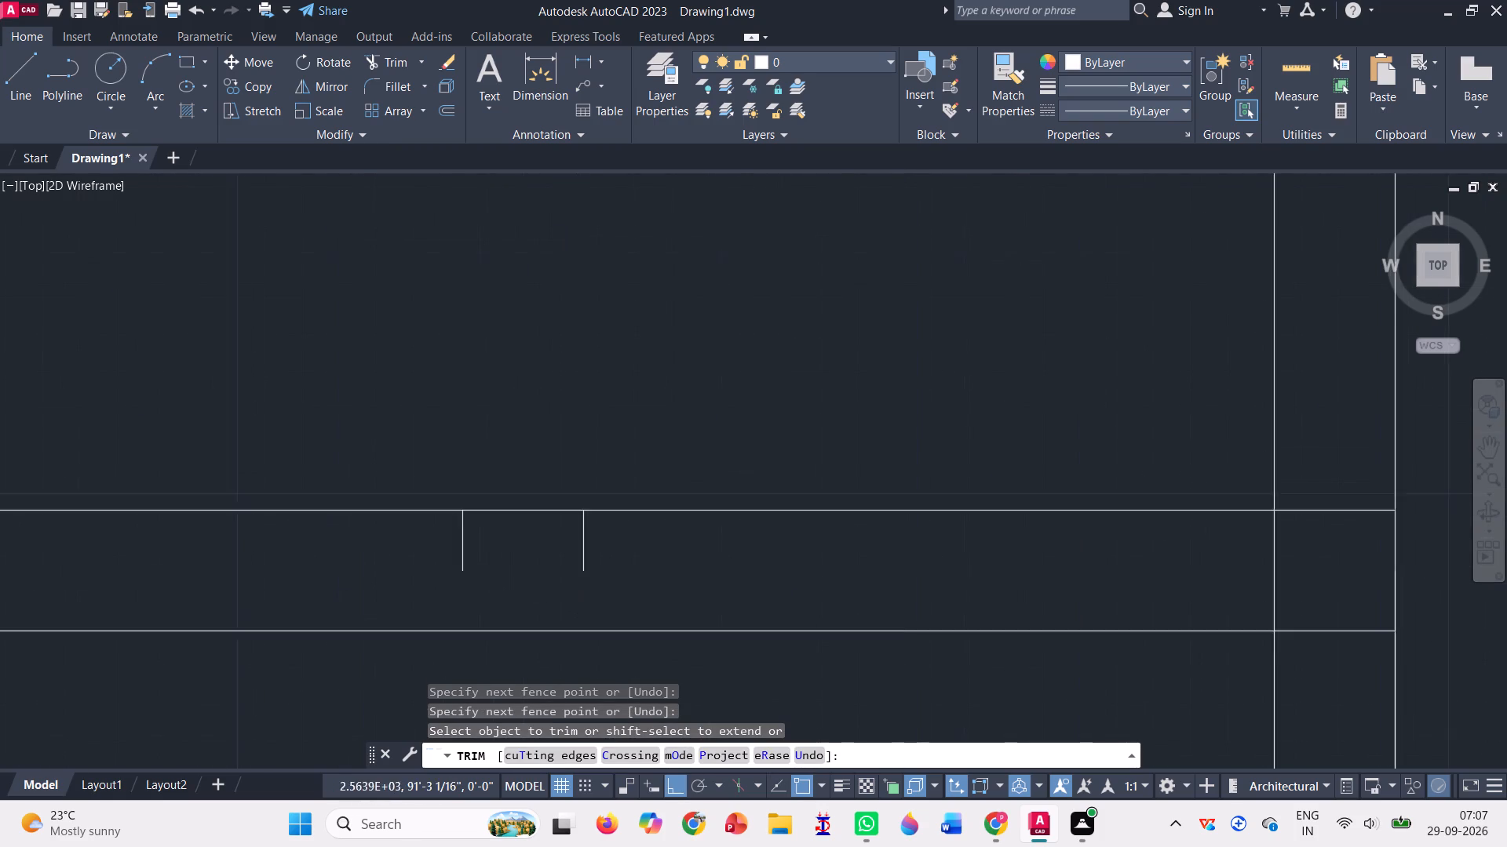
{"action": "left_click_drag", "start_coordinate": [344, 525], "coordinate": [635, 515]}
Trim the leftover centre pieces, inner vertical line and overhanging horizontal ends at the lower-right room's upper-left corner.
{"action": "scroll", "coordinate": [644, 528], "scroll_direction": "down", "scroll_amount": 3}
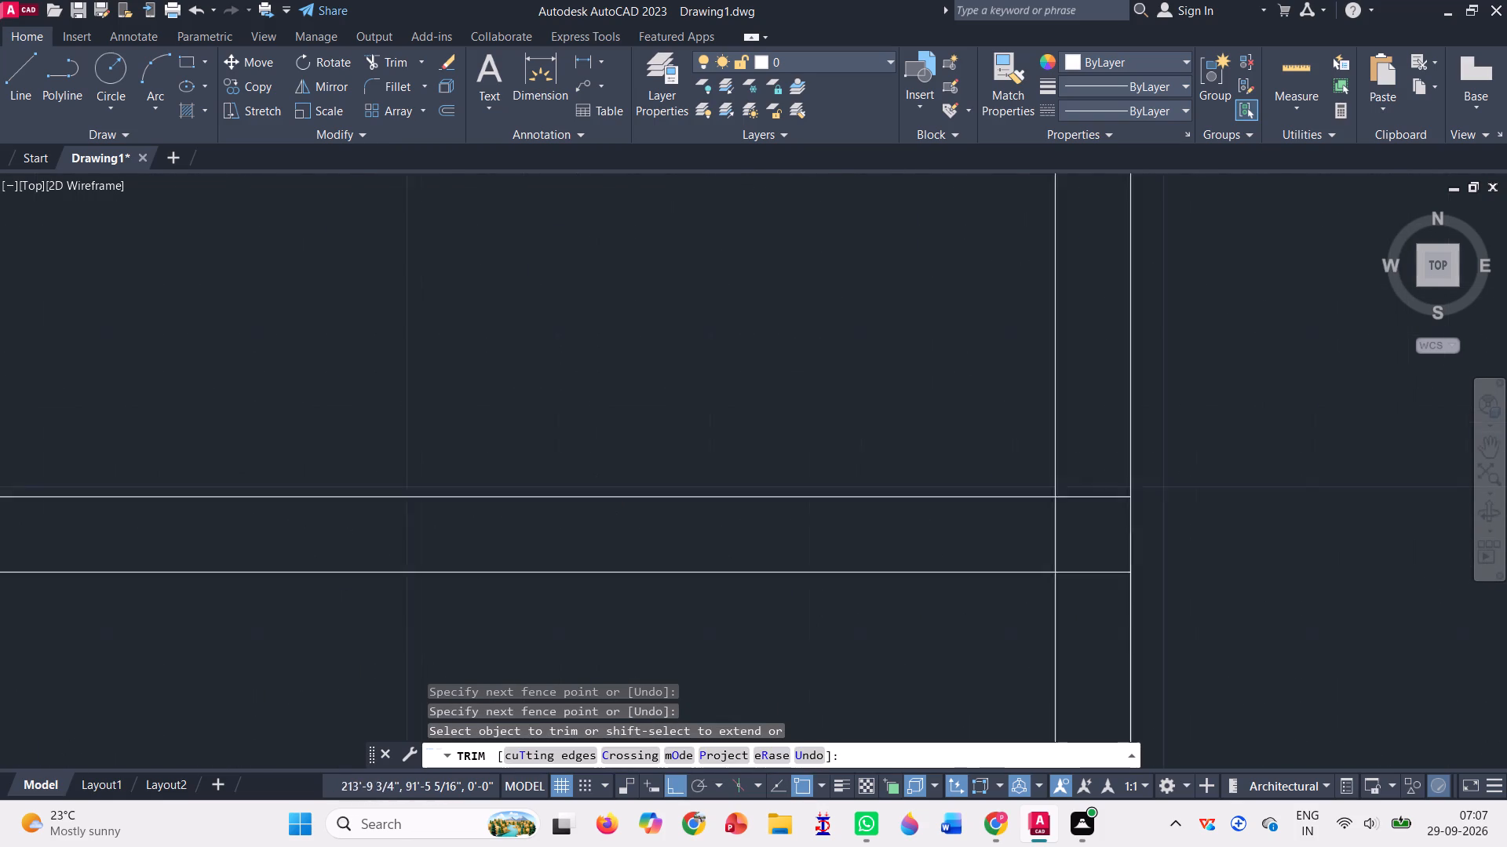
{"action": "scroll", "coordinate": [644, 528], "scroll_direction": "down", "scroll_amount": 2}
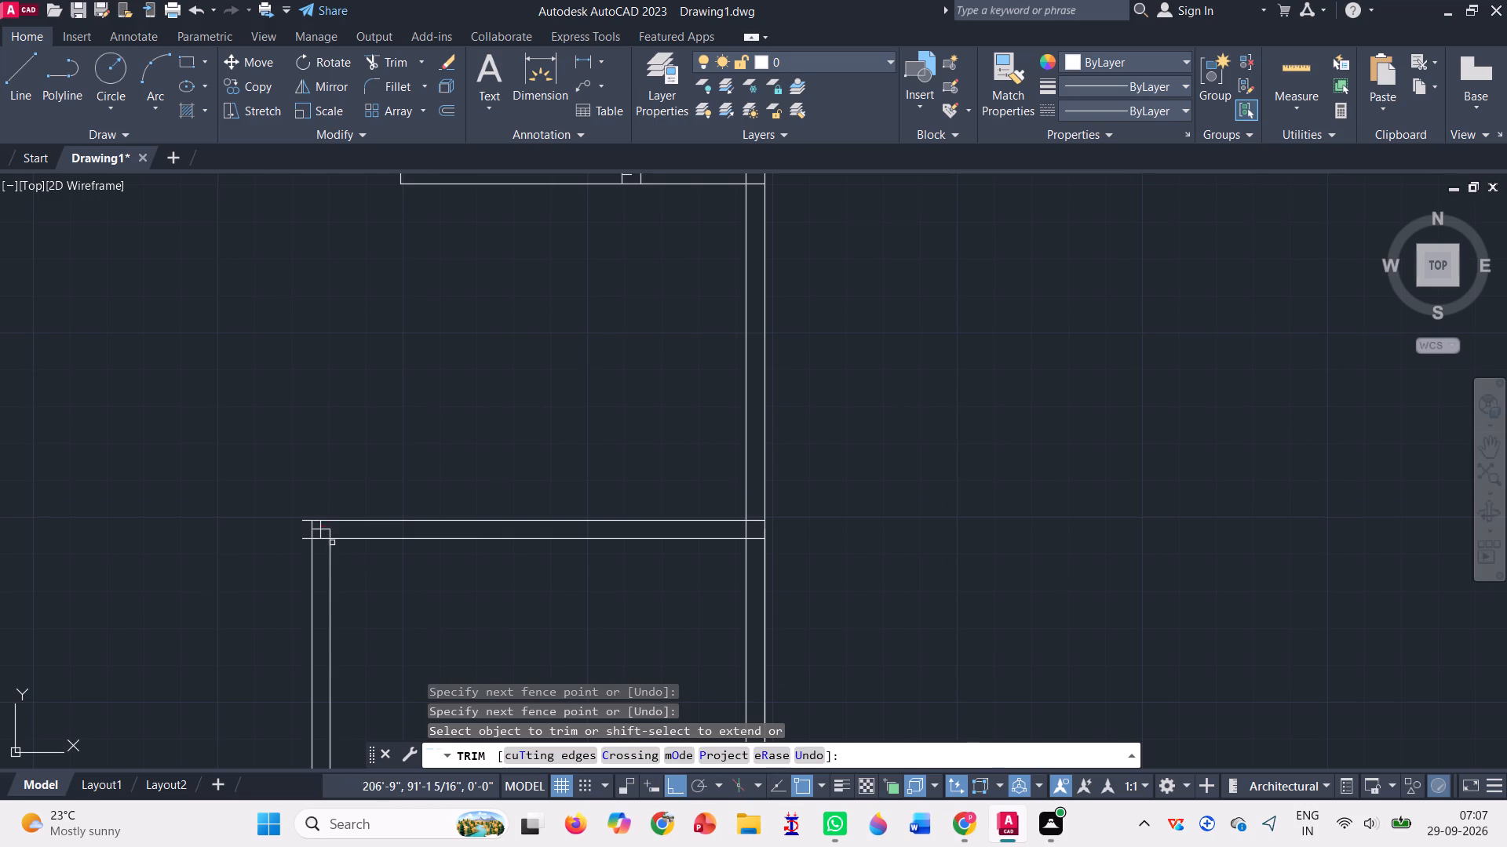
{"action": "scroll", "coordinate": [312, 534], "scroll_direction": "up", "scroll_amount": 8}
{"action": "left_click_drag", "start_coordinate": [647, 293], "coordinate": [549, 434]}
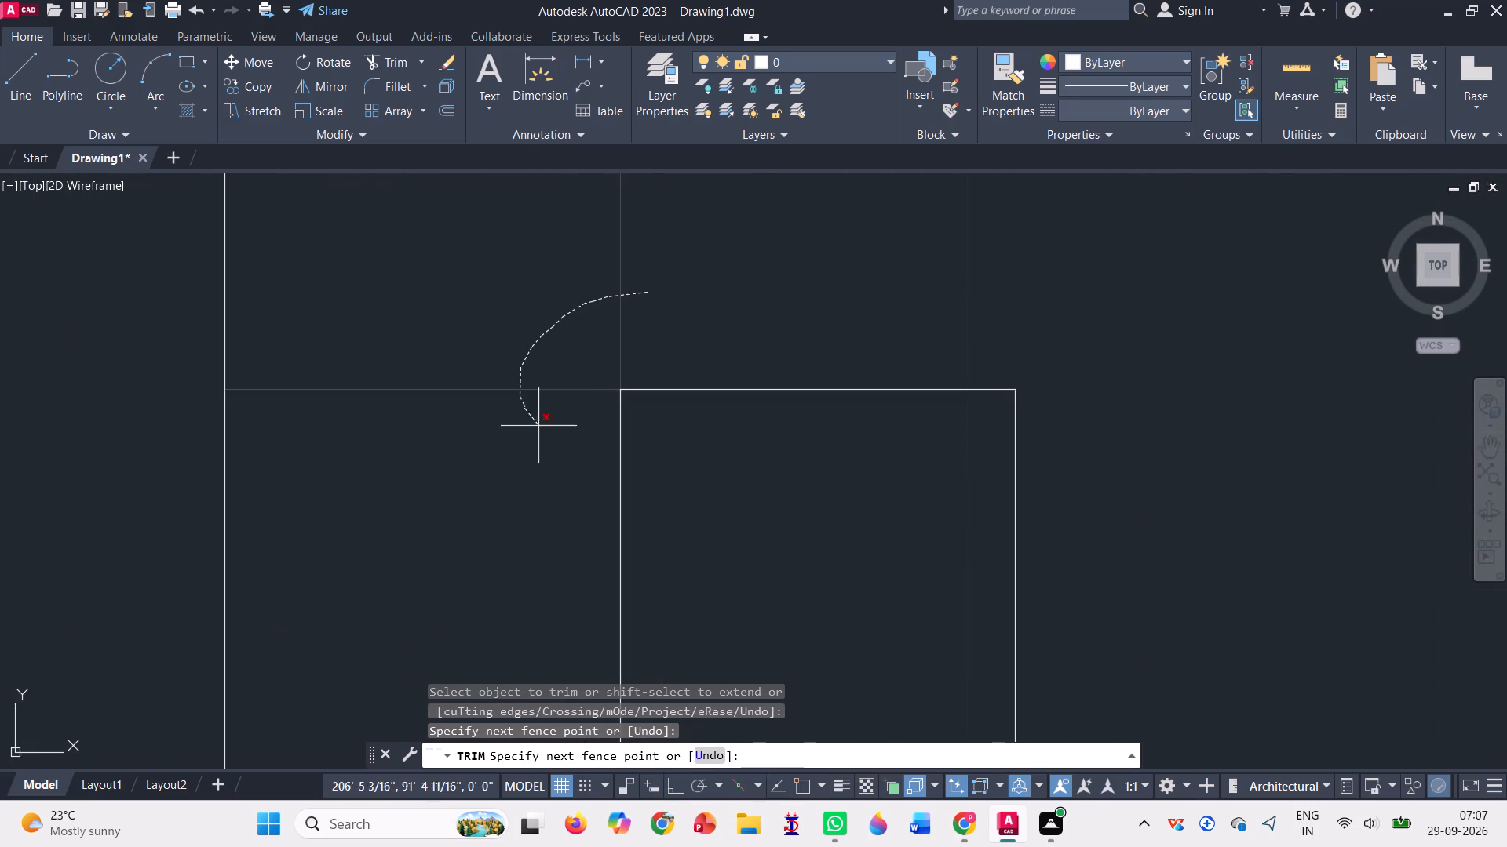
{"action": "left_click_drag", "start_coordinate": [549, 434], "coordinate": [799, 332]}
{"action": "left_click_drag", "start_coordinate": [874, 459], "coordinate": [1196, 479]}
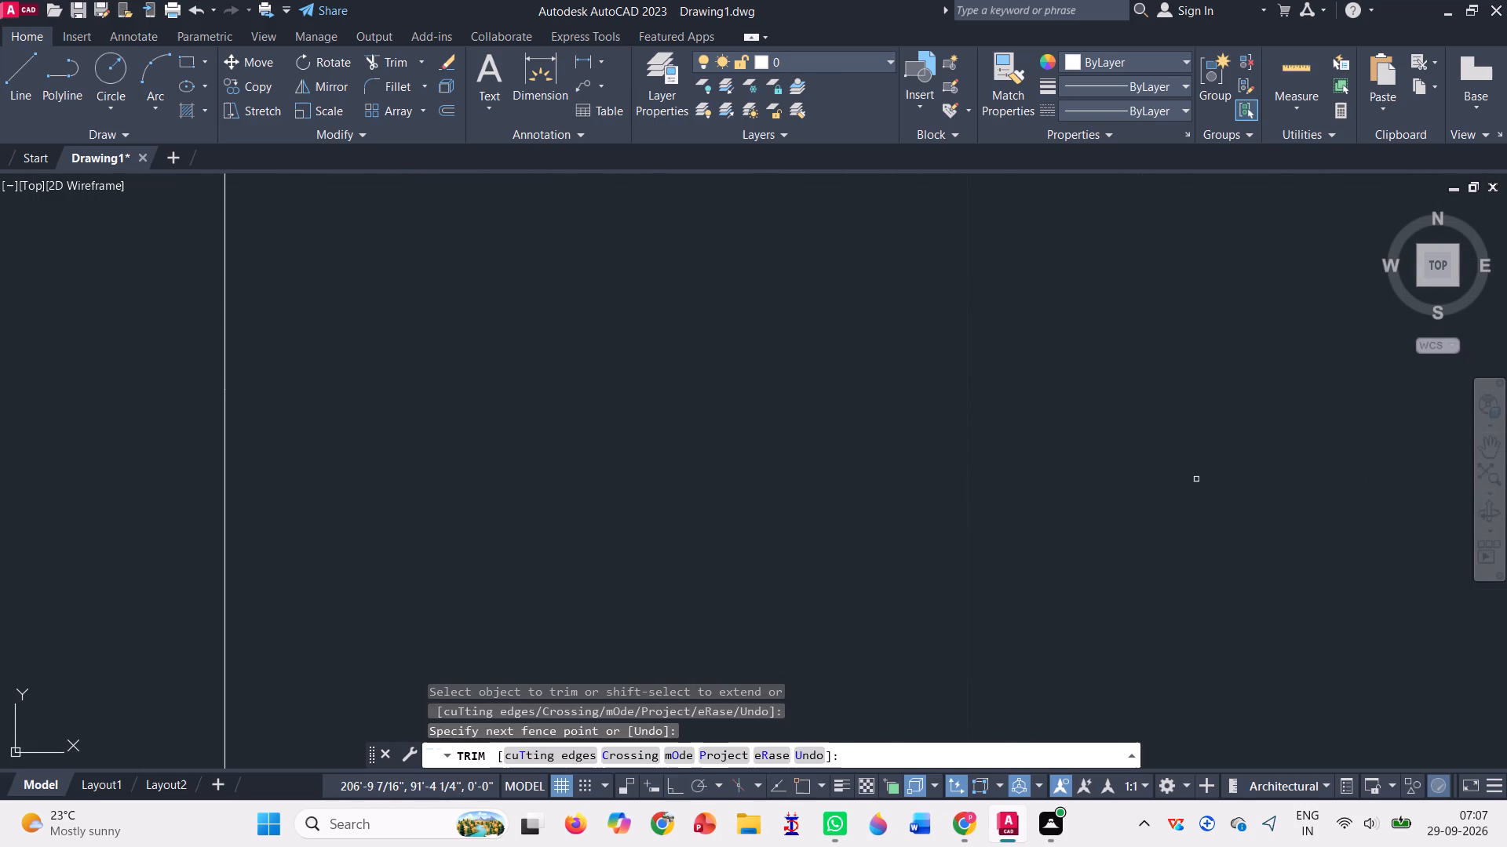
{"action": "scroll", "coordinate": [784, 475], "scroll_direction": "down", "scroll_amount": 4}
{"action": "left_click_drag", "start_coordinate": [666, 365], "coordinate": [664, 391]}
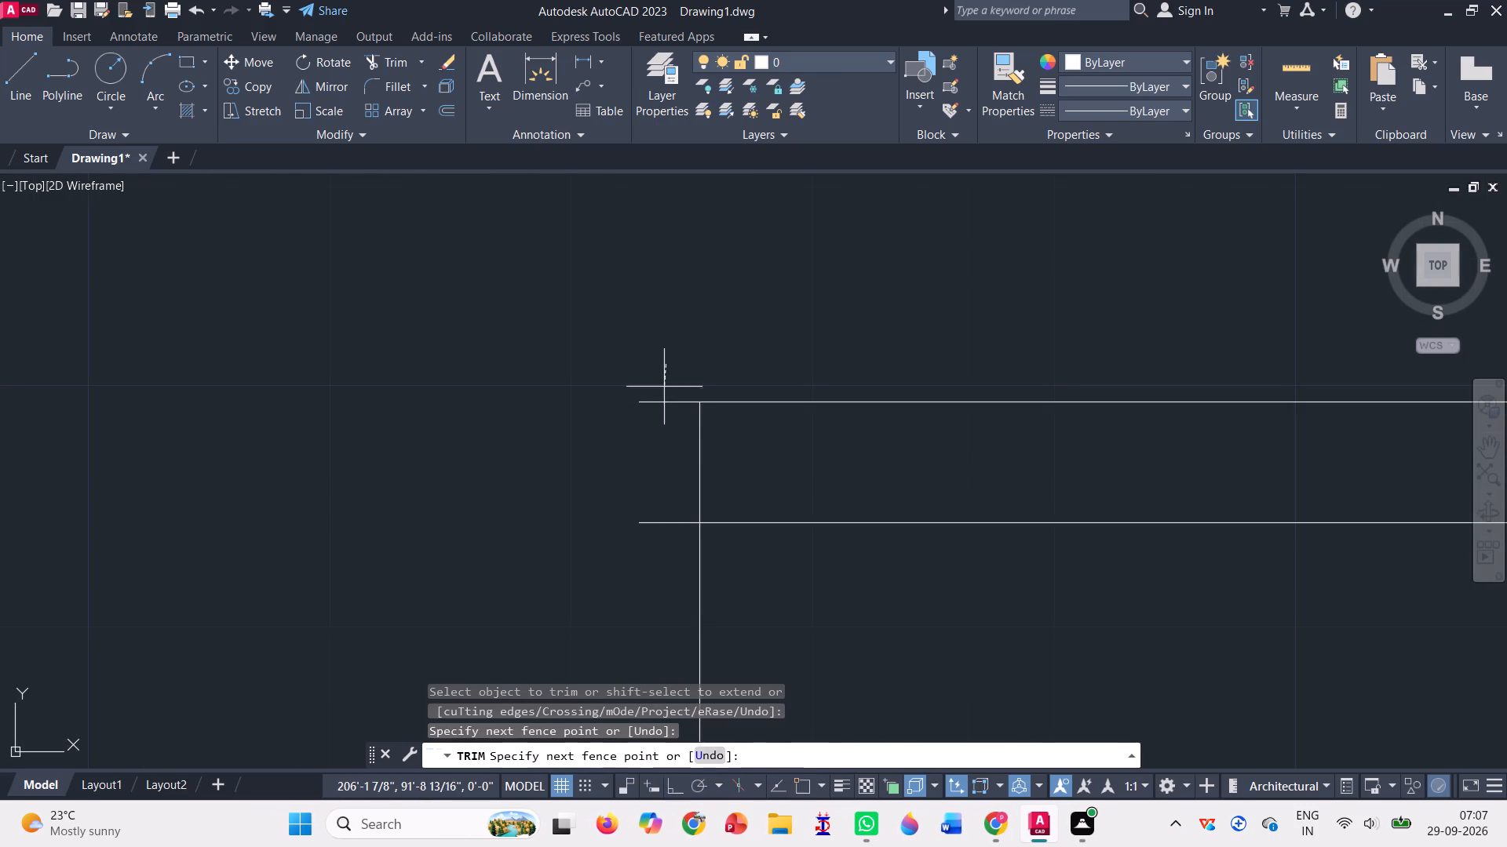
{"action": "left_click_drag", "start_coordinate": [664, 391], "coordinate": [665, 550]}
{"action": "scroll", "coordinate": [560, 463], "scroll_direction": "down", "scroll_amount": 5}
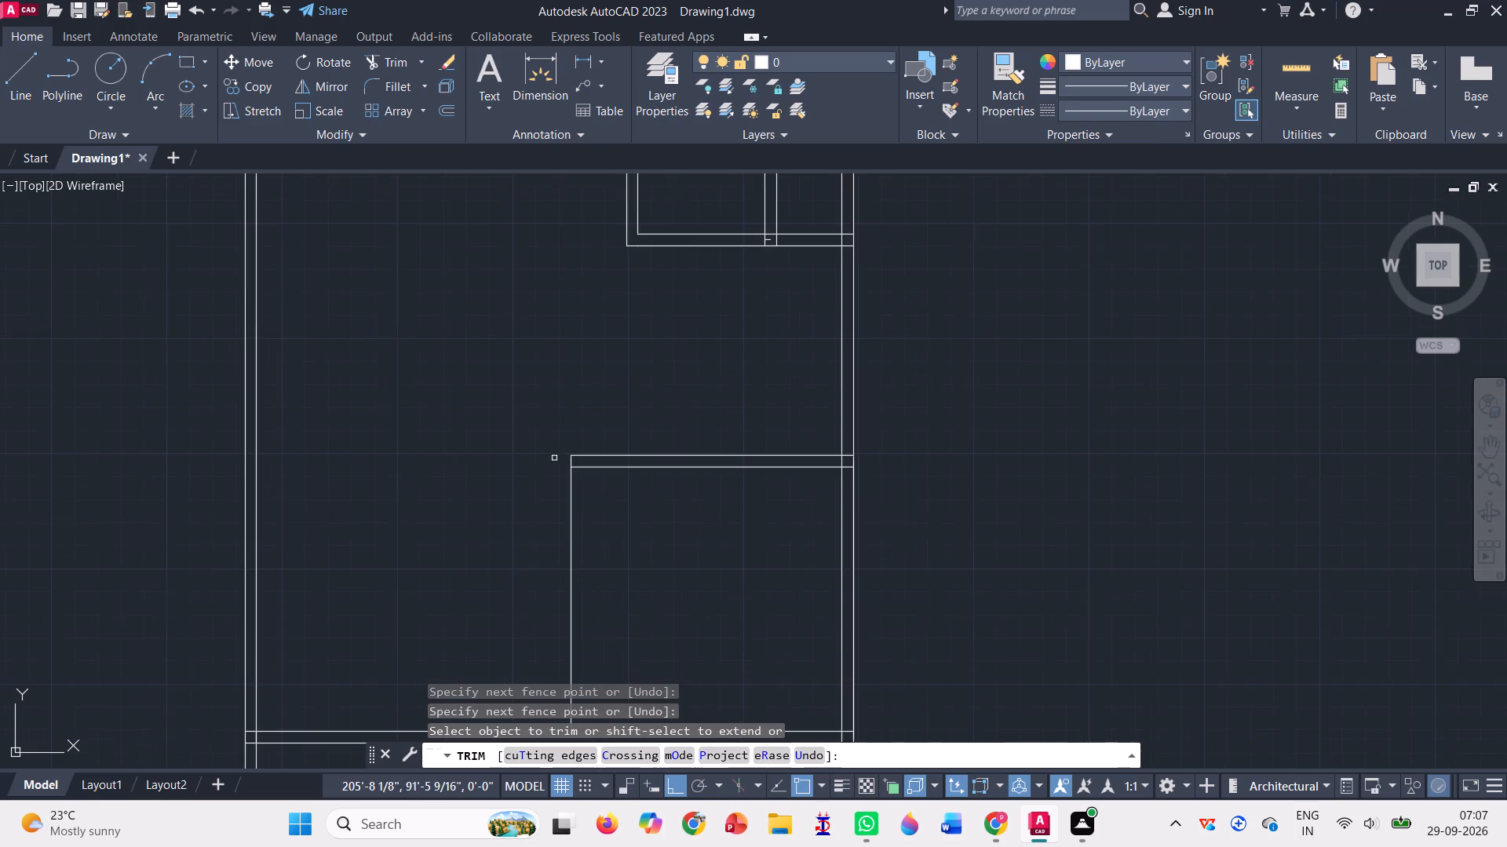
Draw the lower-right room's left wall inner line, about 9'-5" long, from its bottom partition to its top partition's lower line.
{"action": "scroll", "coordinate": [524, 432], "scroll_direction": "down", "scroll_amount": 2}
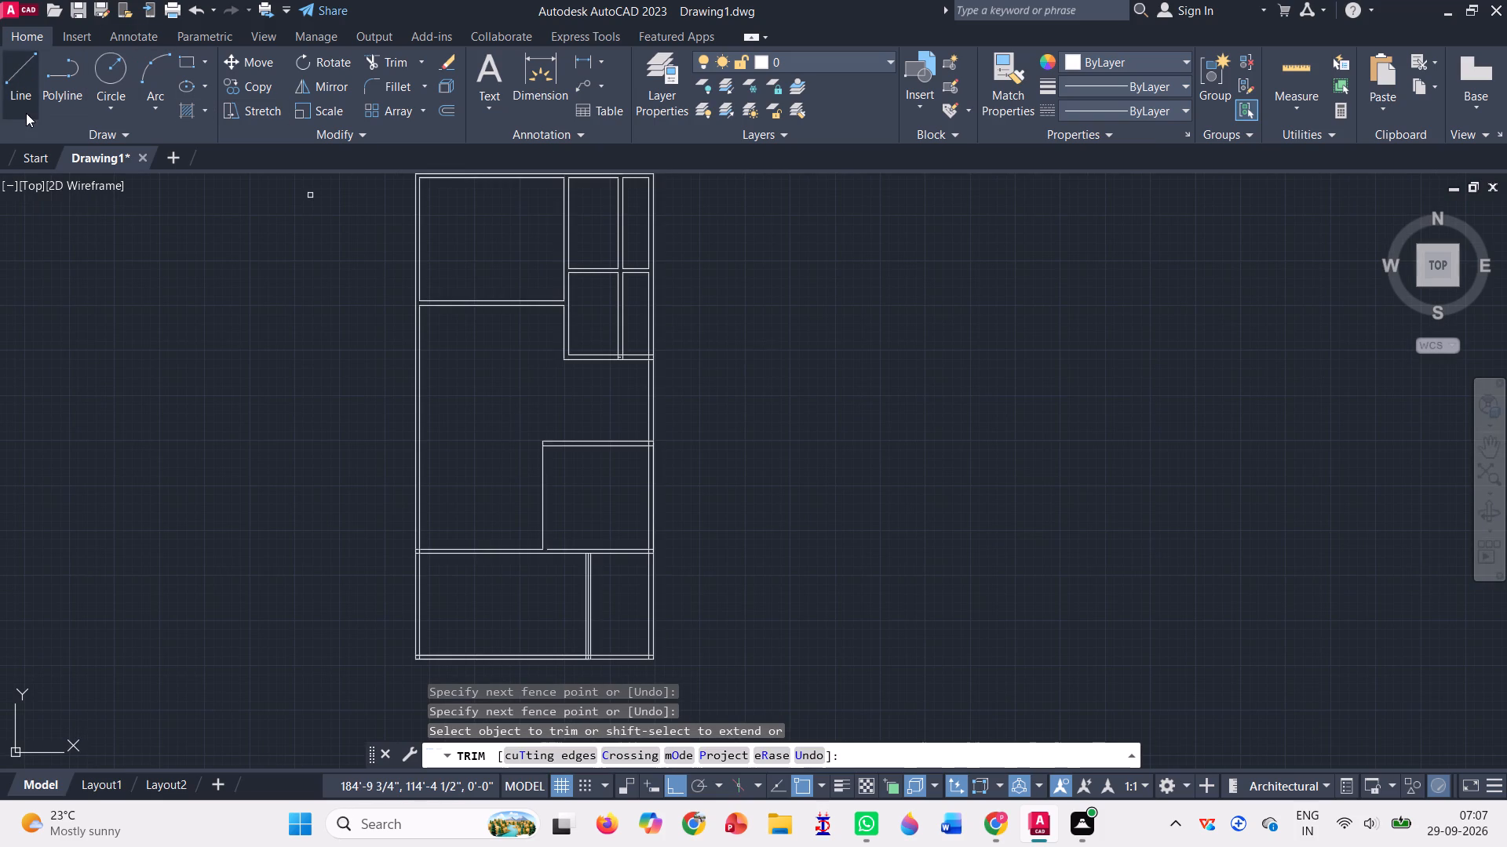
{"action": "left_click", "coordinate": [23, 99]}
{"action": "scroll", "coordinate": [557, 543], "scroll_direction": "up", "scroll_amount": 4}
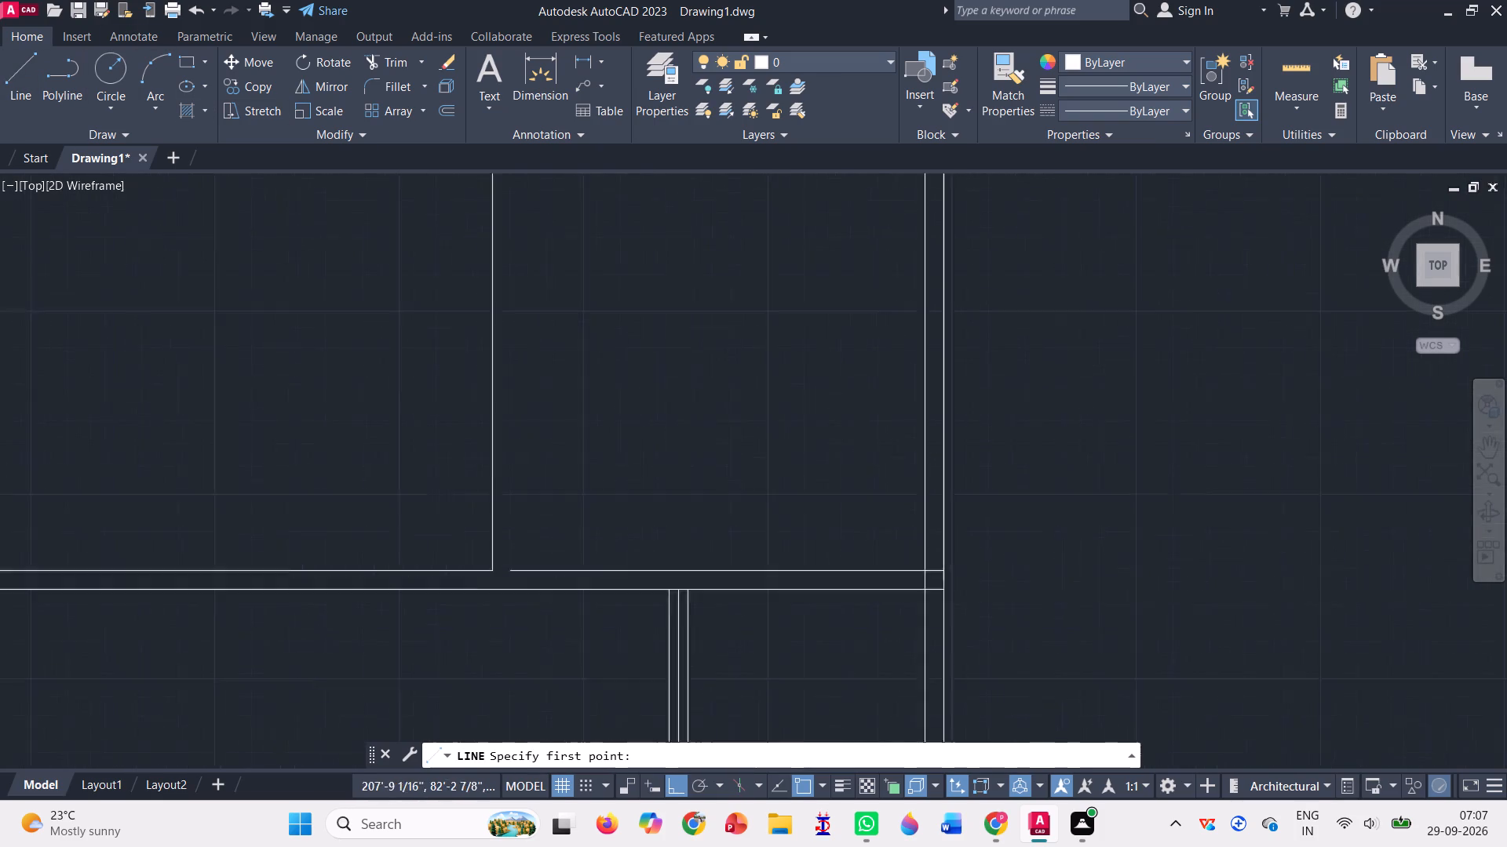
{"action": "scroll", "coordinate": [557, 543], "scroll_direction": "up", "scroll_amount": 1}
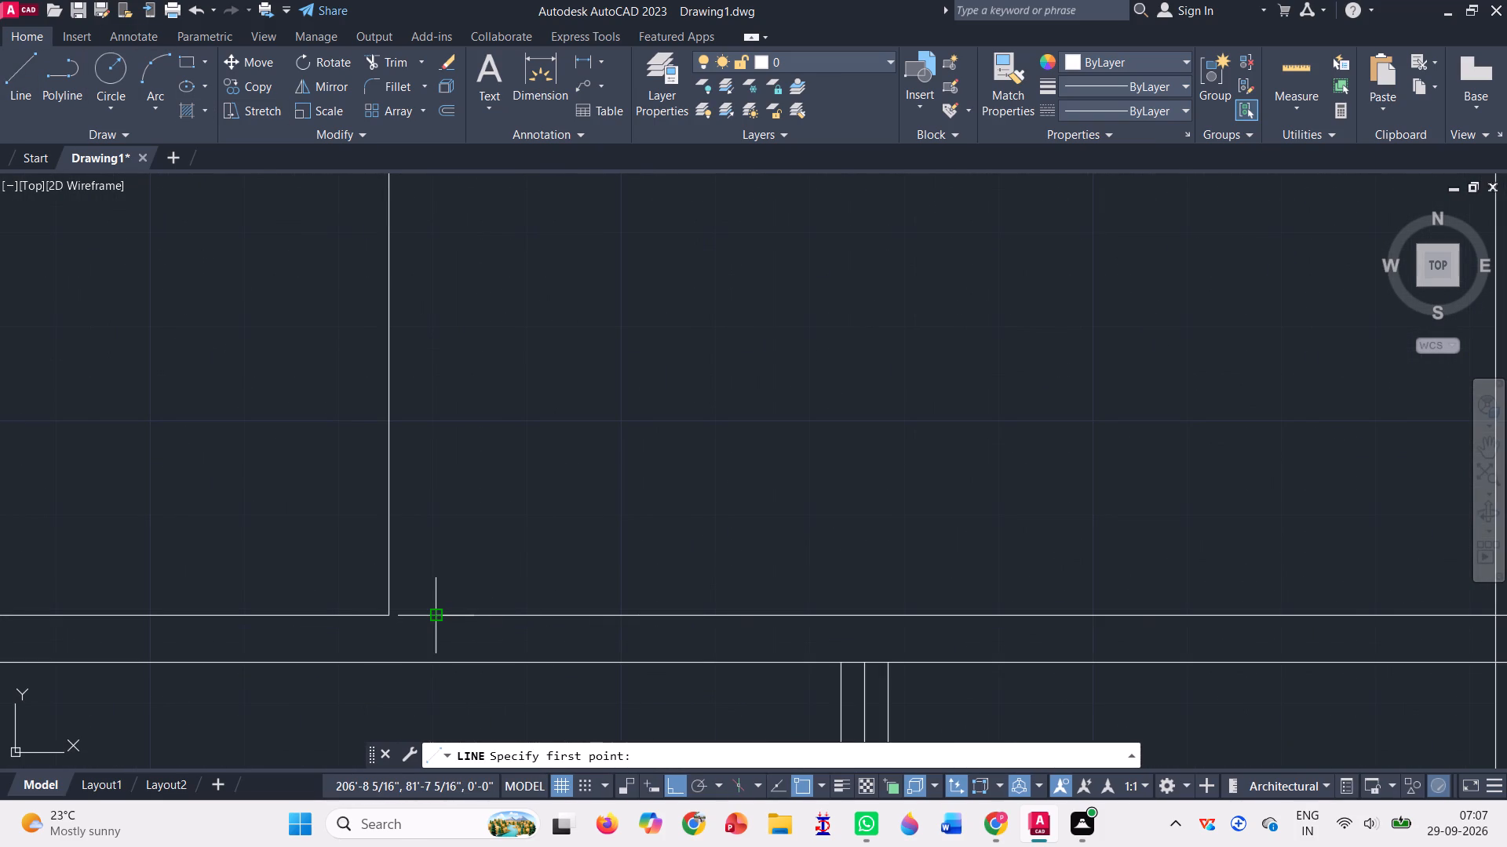
{"action": "left_click", "coordinate": [436, 612]}
{"action": "scroll", "coordinate": [438, 609], "scroll_direction": "down", "scroll_amount": 5}
{"action": "scroll", "coordinate": [438, 441], "scroll_direction": "up", "scroll_amount": 2}
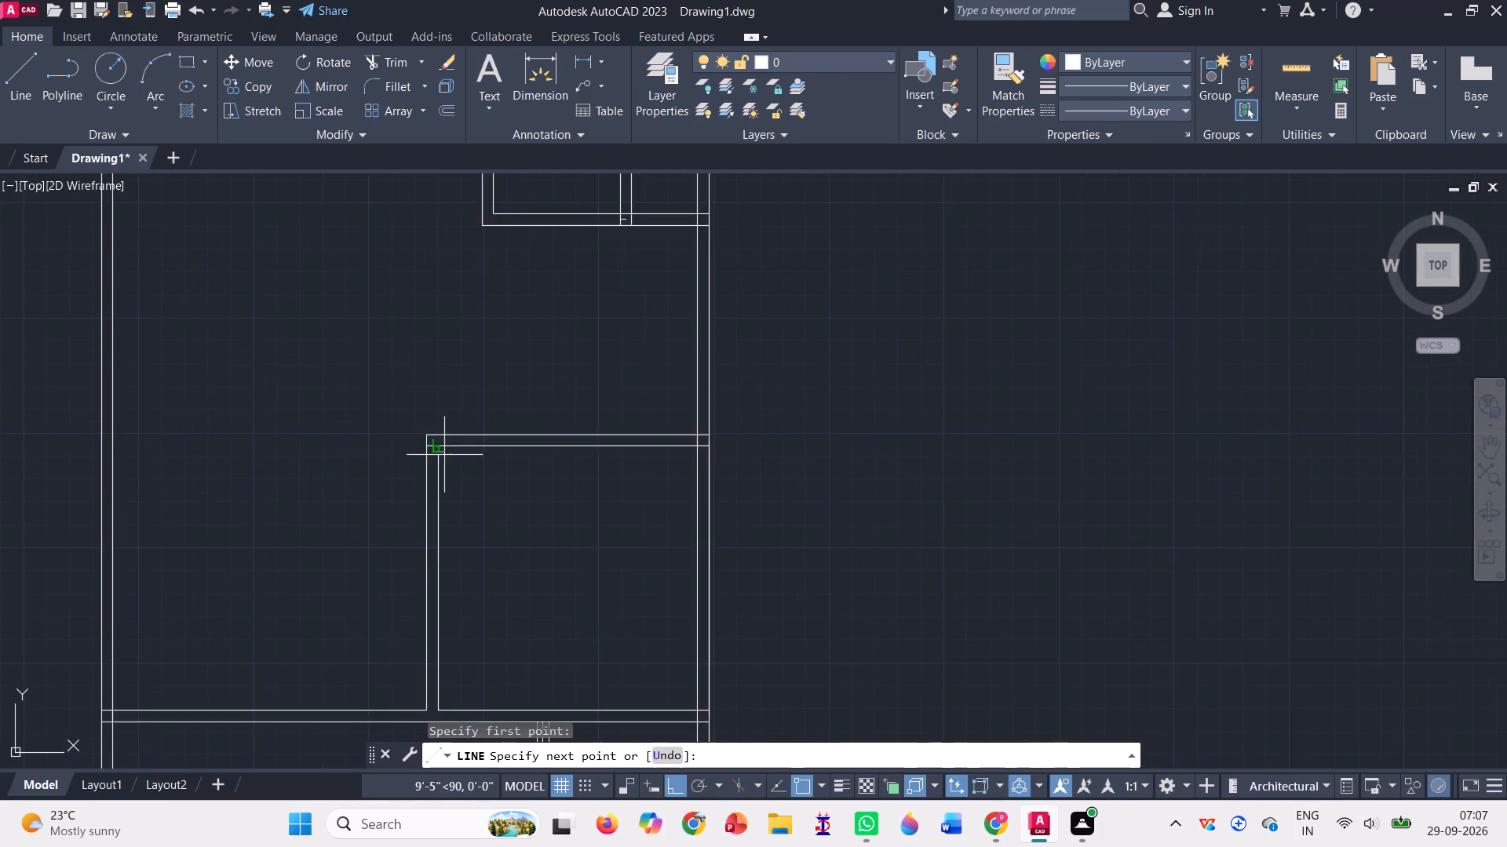
{"action": "scroll", "coordinate": [444, 456], "scroll_direction": "up", "scroll_amount": 2}
{"action": "left_click", "coordinate": [417, 418]}
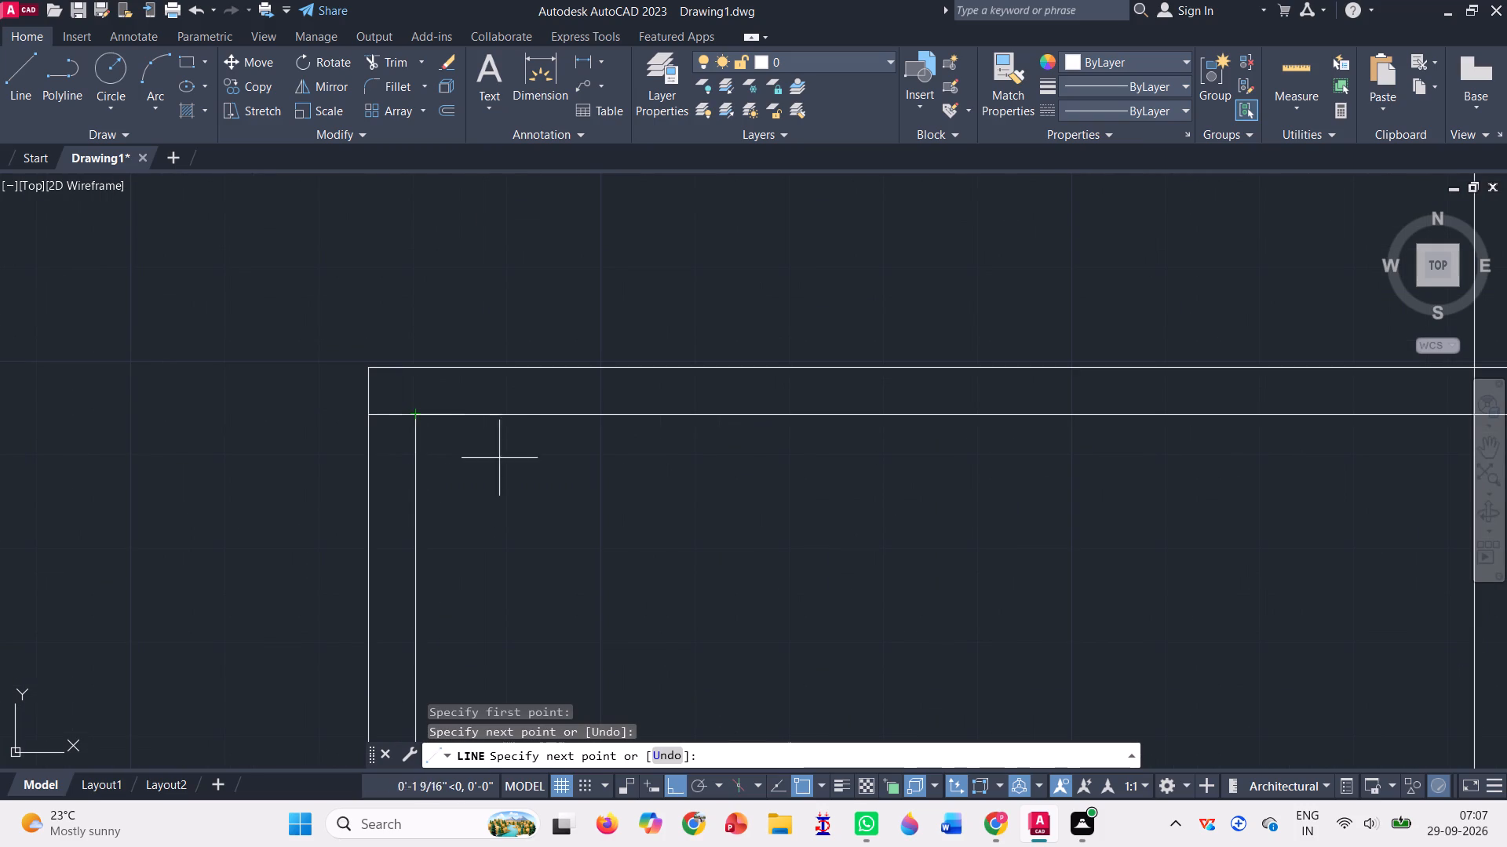
{"action": "key", "text": "Return"}
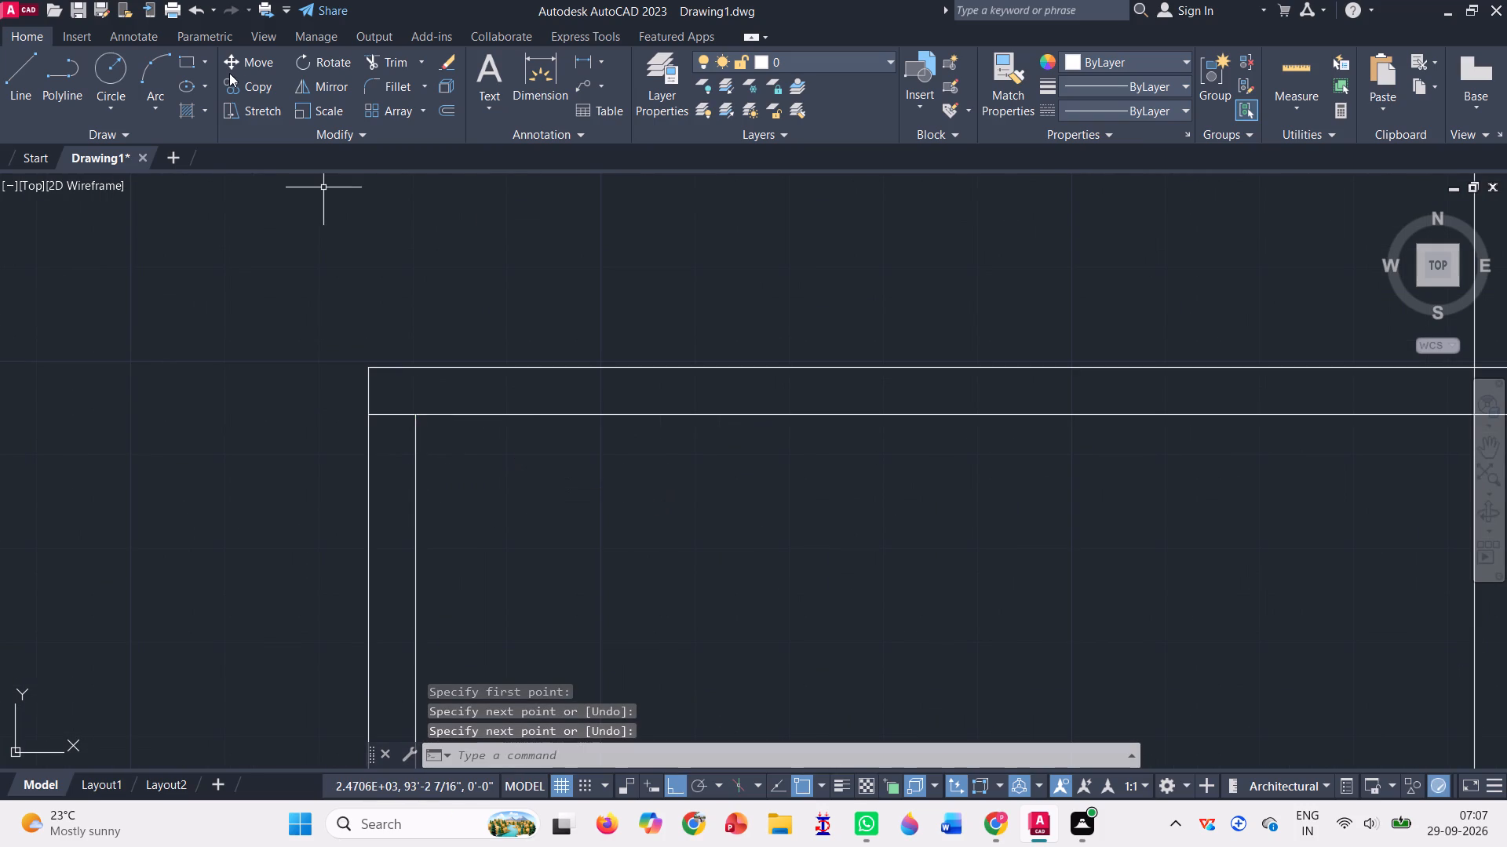
Trim the short horizontal piece crossing the wall at the lower-right room's upper-left corner.
{"action": "left_click", "coordinate": [394, 63]}
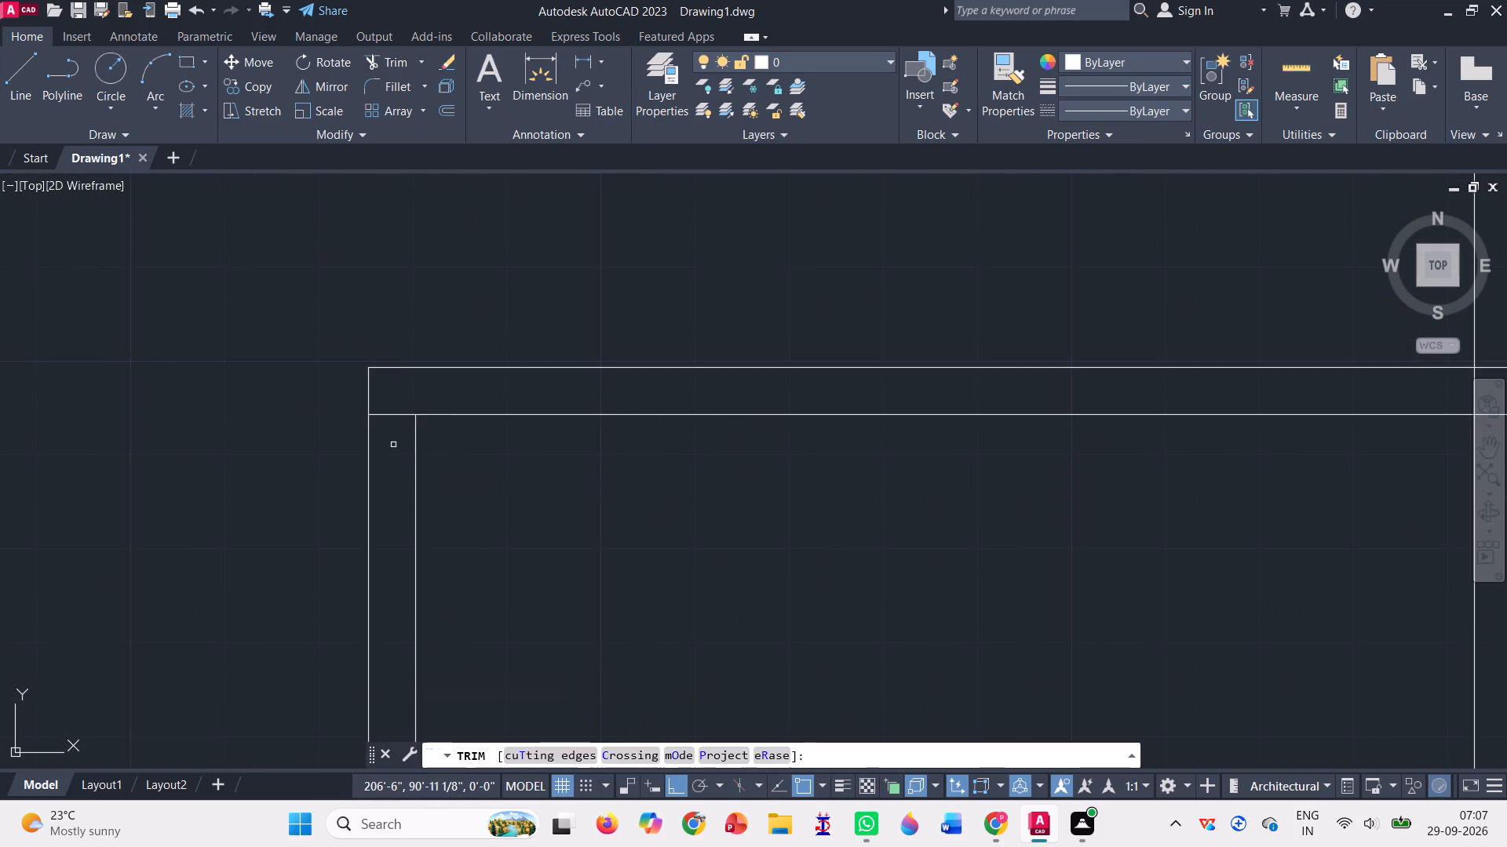
{"action": "left_click", "coordinate": [393, 445]}
{"action": "left_click", "coordinate": [392, 400]}
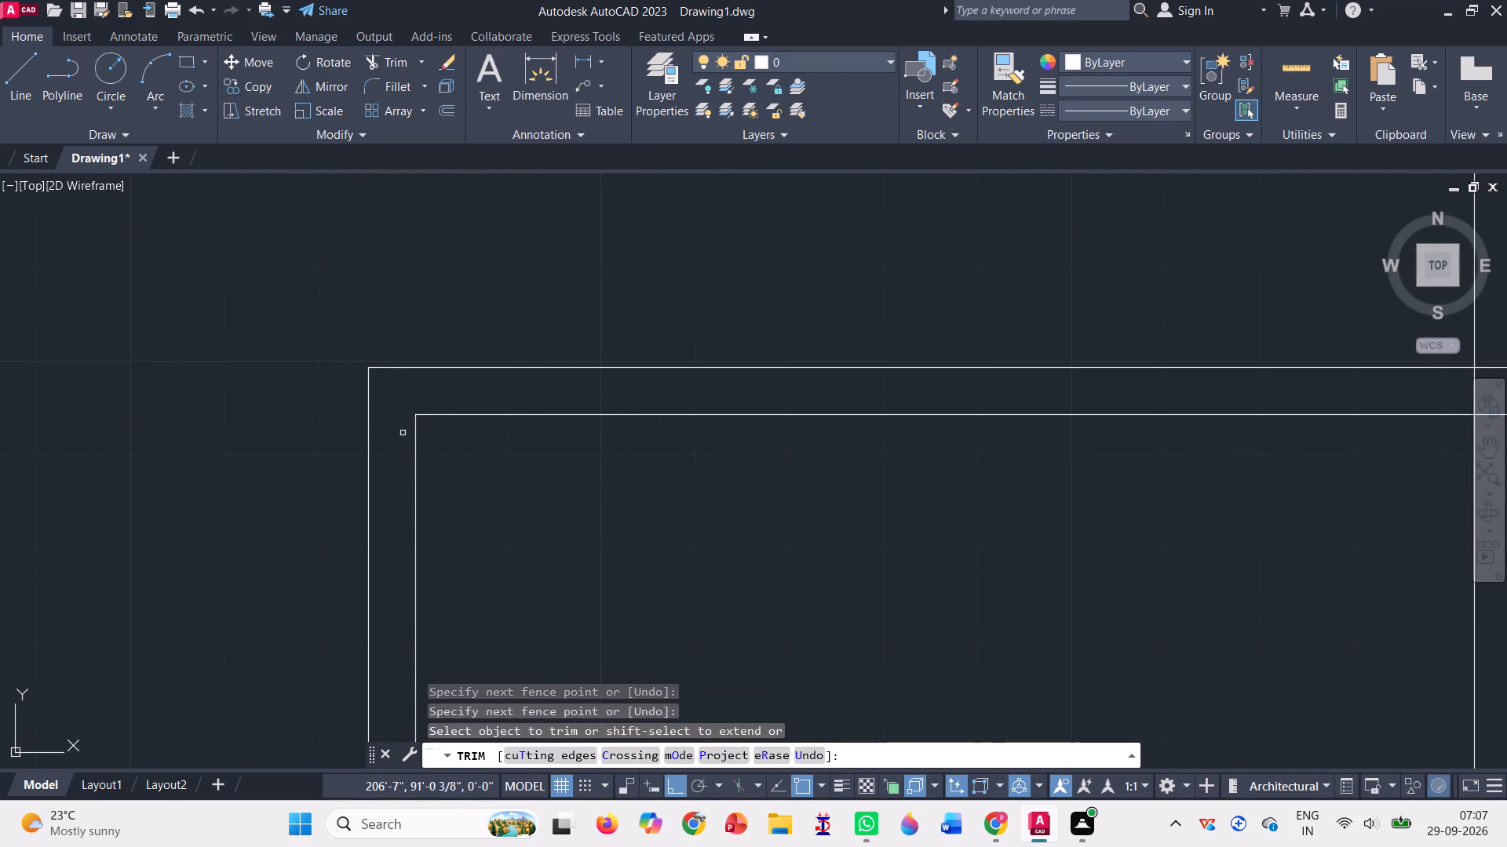
Trim the crossing pieces where the full-width partition above the bottom rooms meets the right and left outer walls.
{"action": "scroll", "coordinate": [387, 436], "scroll_direction": "down", "scroll_amount": 4}
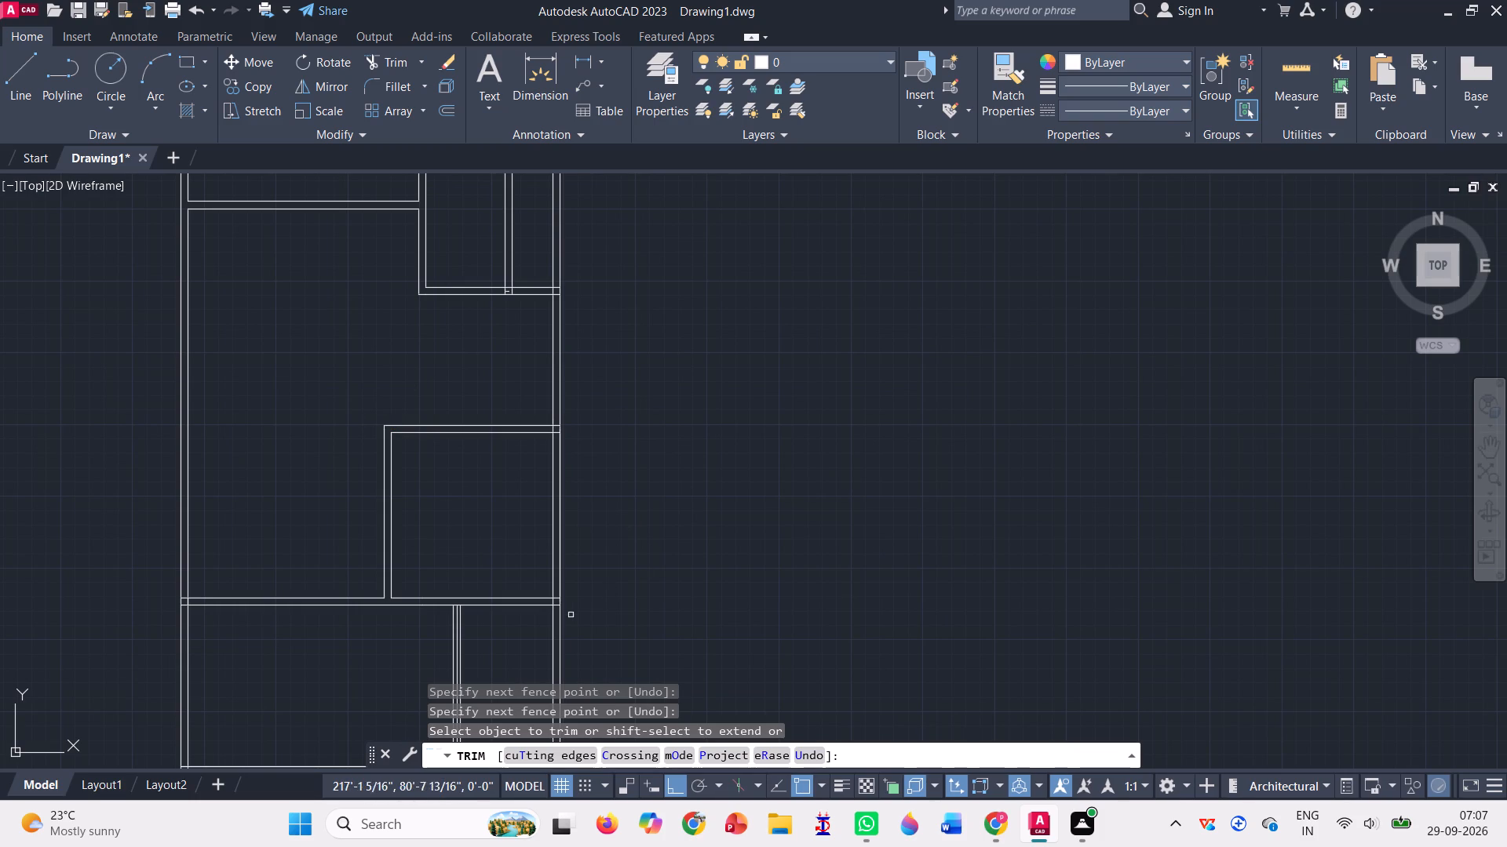
{"action": "scroll", "coordinate": [556, 624], "scroll_direction": "up", "scroll_amount": 5}
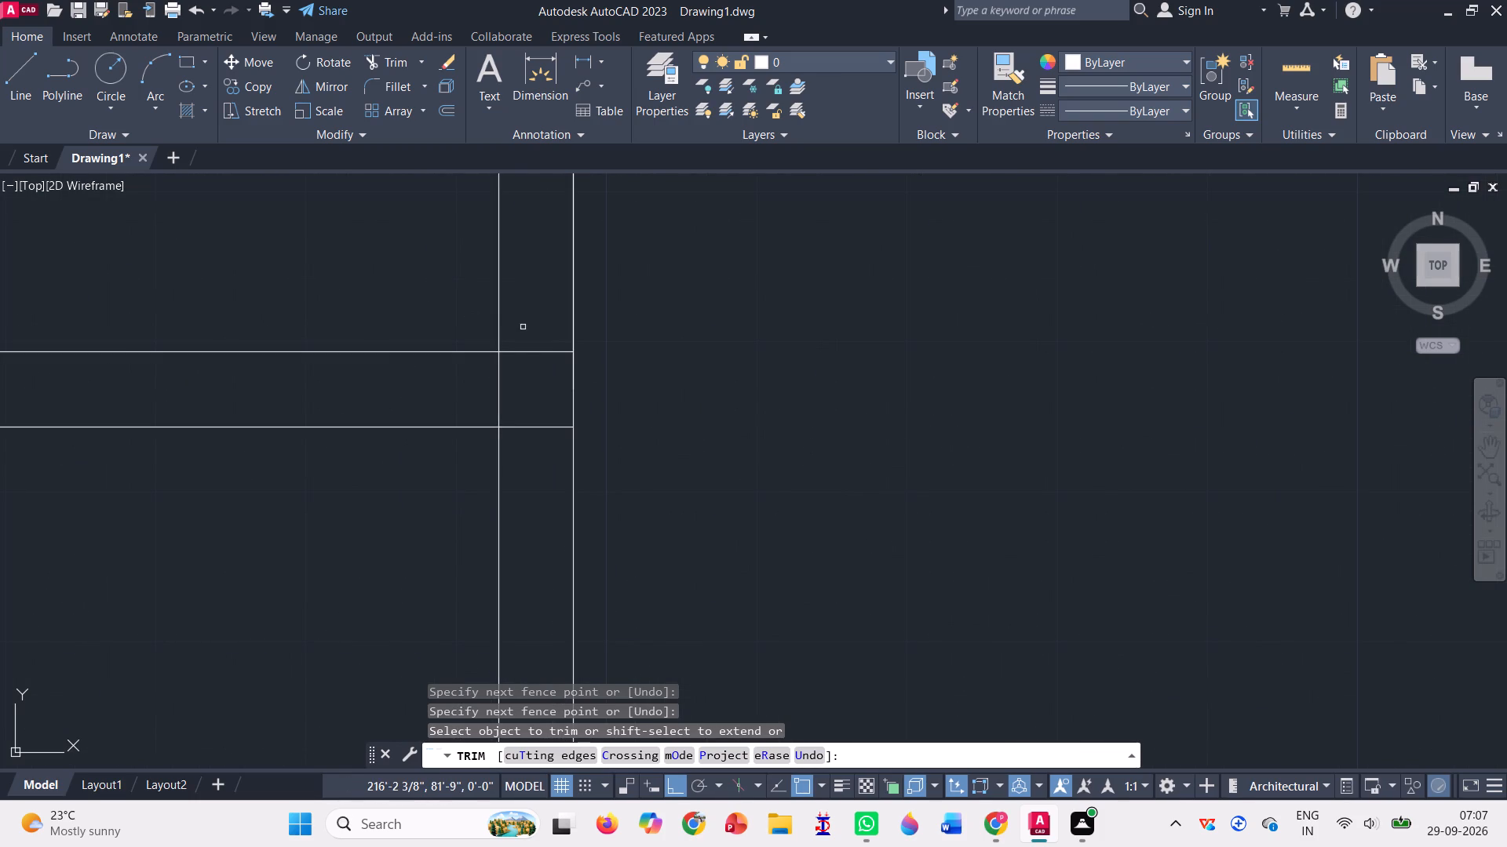
{"action": "left_click_drag", "start_coordinate": [523, 327], "coordinate": [538, 458]}
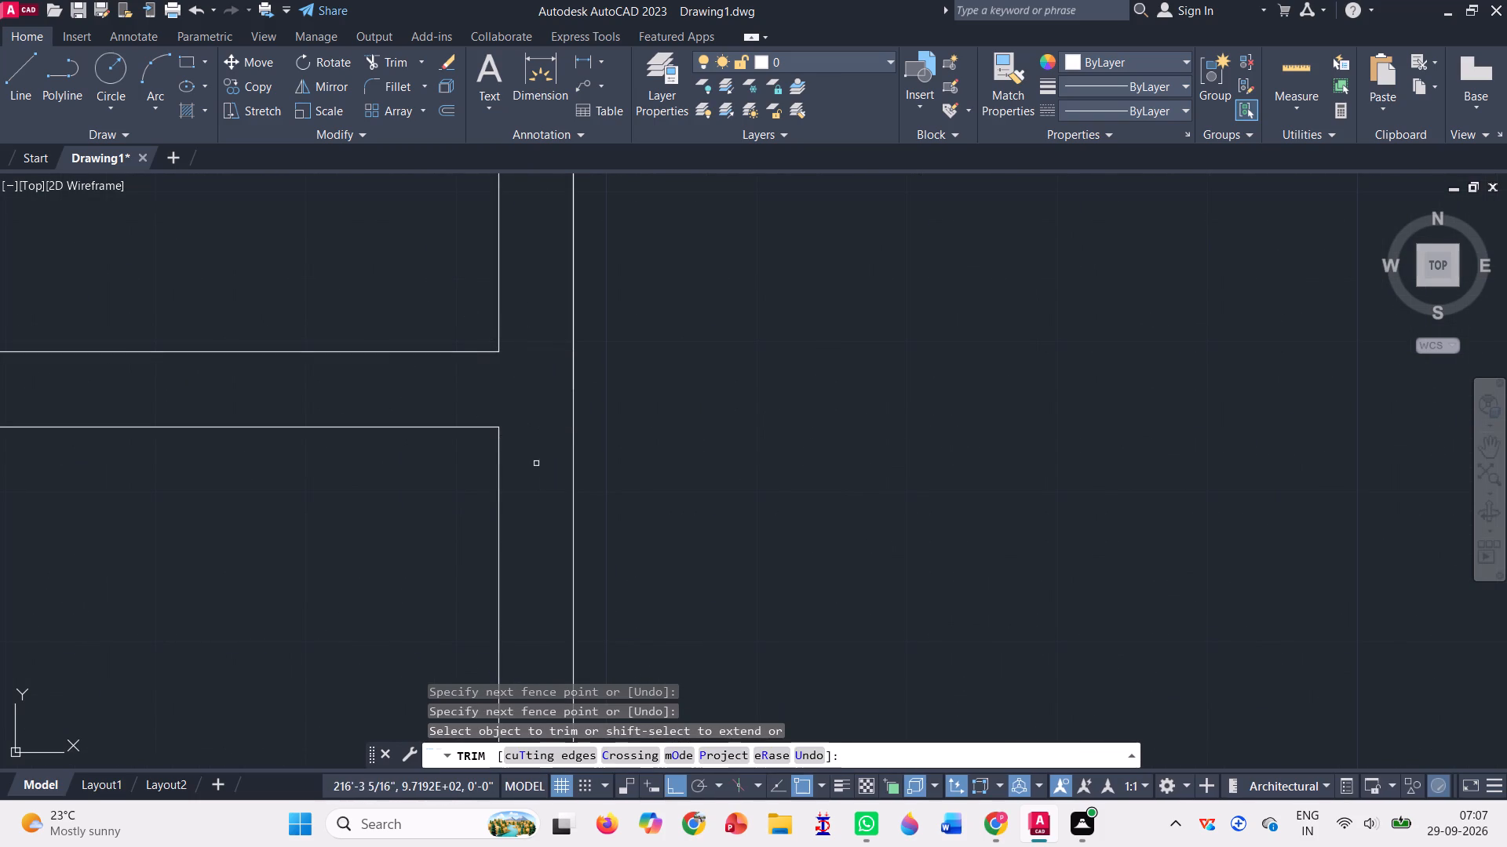
{"action": "scroll", "coordinate": [536, 463], "scroll_direction": "down", "scroll_amount": 6}
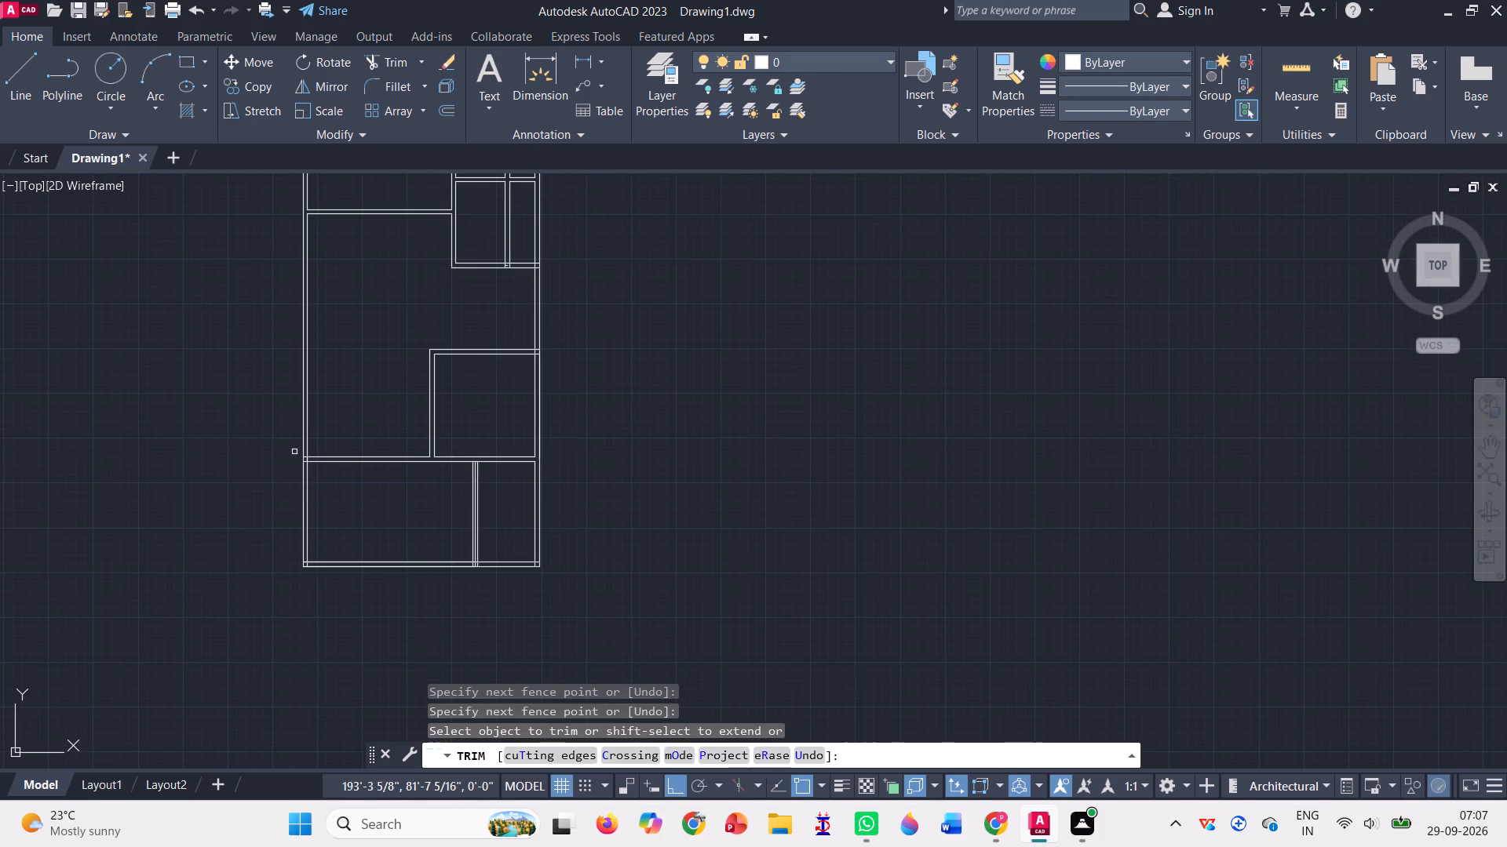
{"action": "scroll", "coordinate": [316, 452], "scroll_direction": "up", "scroll_amount": 4}
{"action": "scroll", "coordinate": [246, 495], "scroll_direction": "up", "scroll_amount": 2}
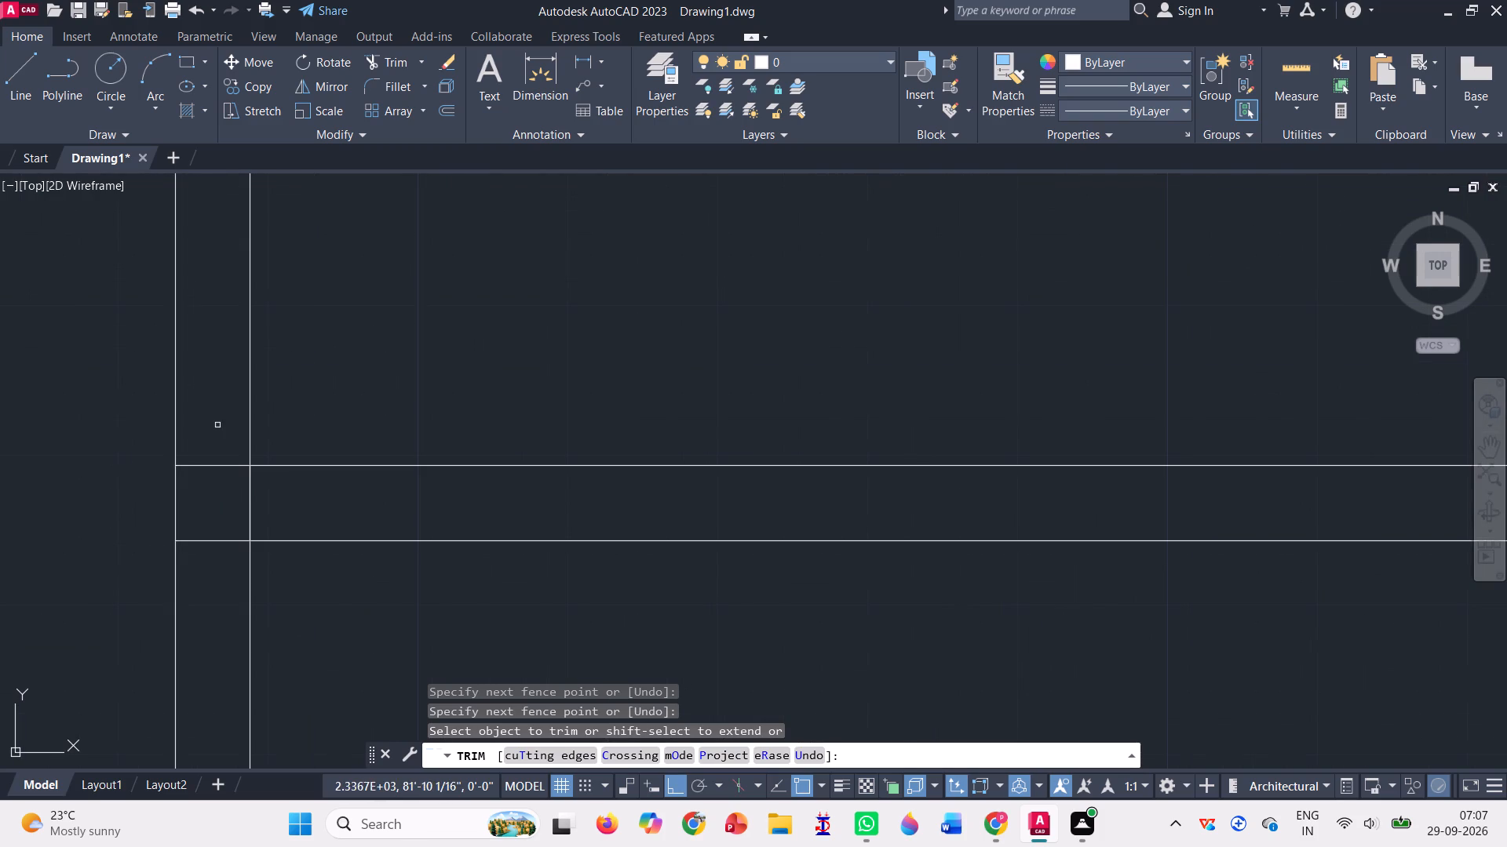
{"action": "left_click_drag", "start_coordinate": [217, 426], "coordinate": [258, 508]}
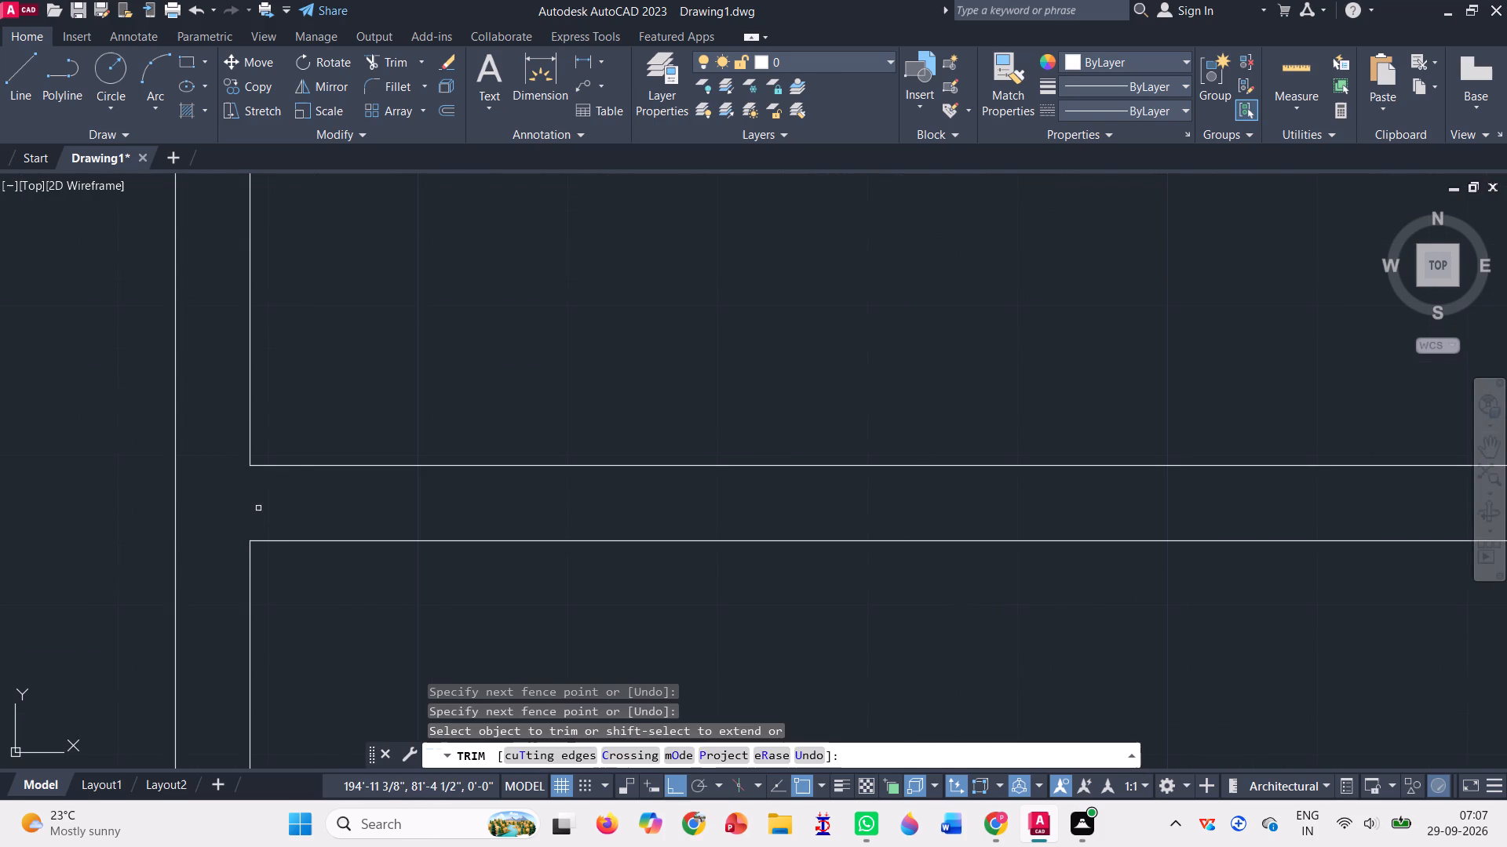
Trim the overlapping inner wall line ends at the outline's bottom-left and bottom-right corners.
{"action": "scroll", "coordinate": [258, 508], "scroll_direction": "down", "scroll_amount": 3}
{"action": "scroll", "coordinate": [158, 486], "scroll_direction": "down", "scroll_amount": 2}
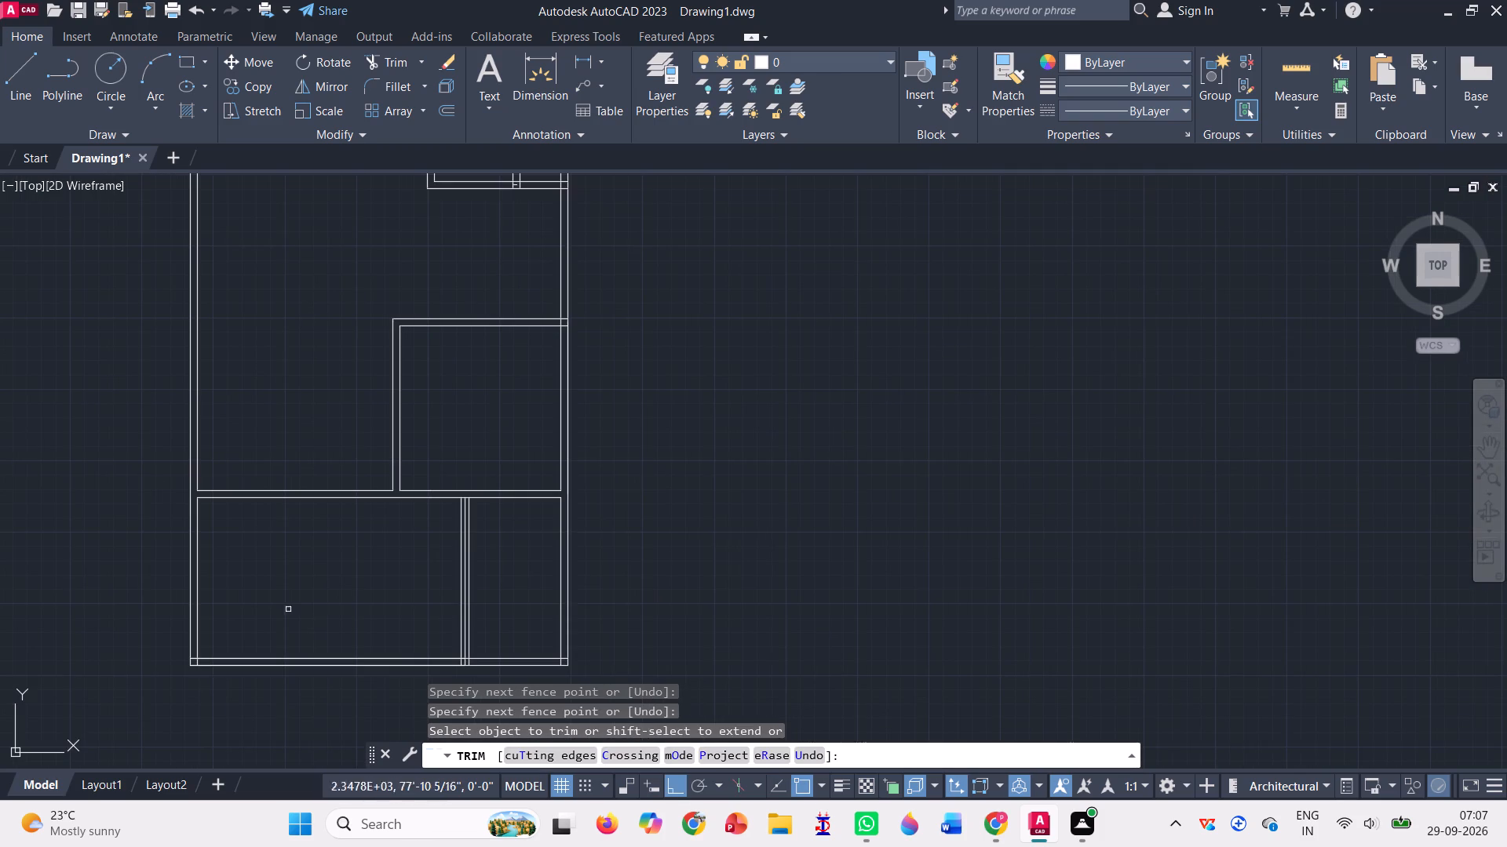
{"action": "scroll", "coordinate": [177, 671], "scroll_direction": "up", "scroll_amount": 5}
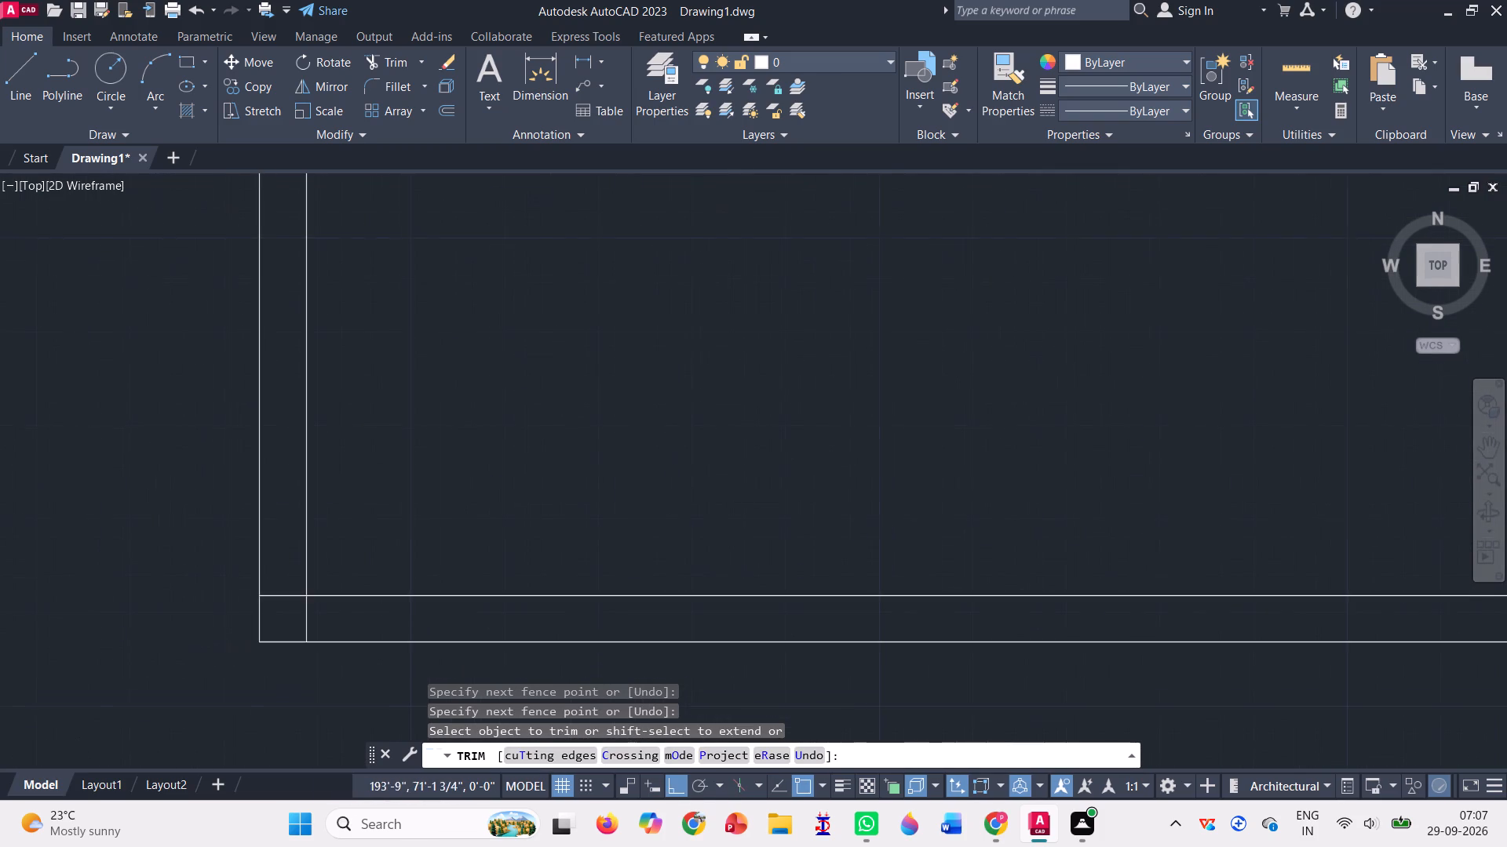
{"action": "left_click_drag", "start_coordinate": [343, 531], "coordinate": [409, 602]}
{"action": "scroll", "coordinate": [172, 539], "scroll_direction": "down", "scroll_amount": 3}
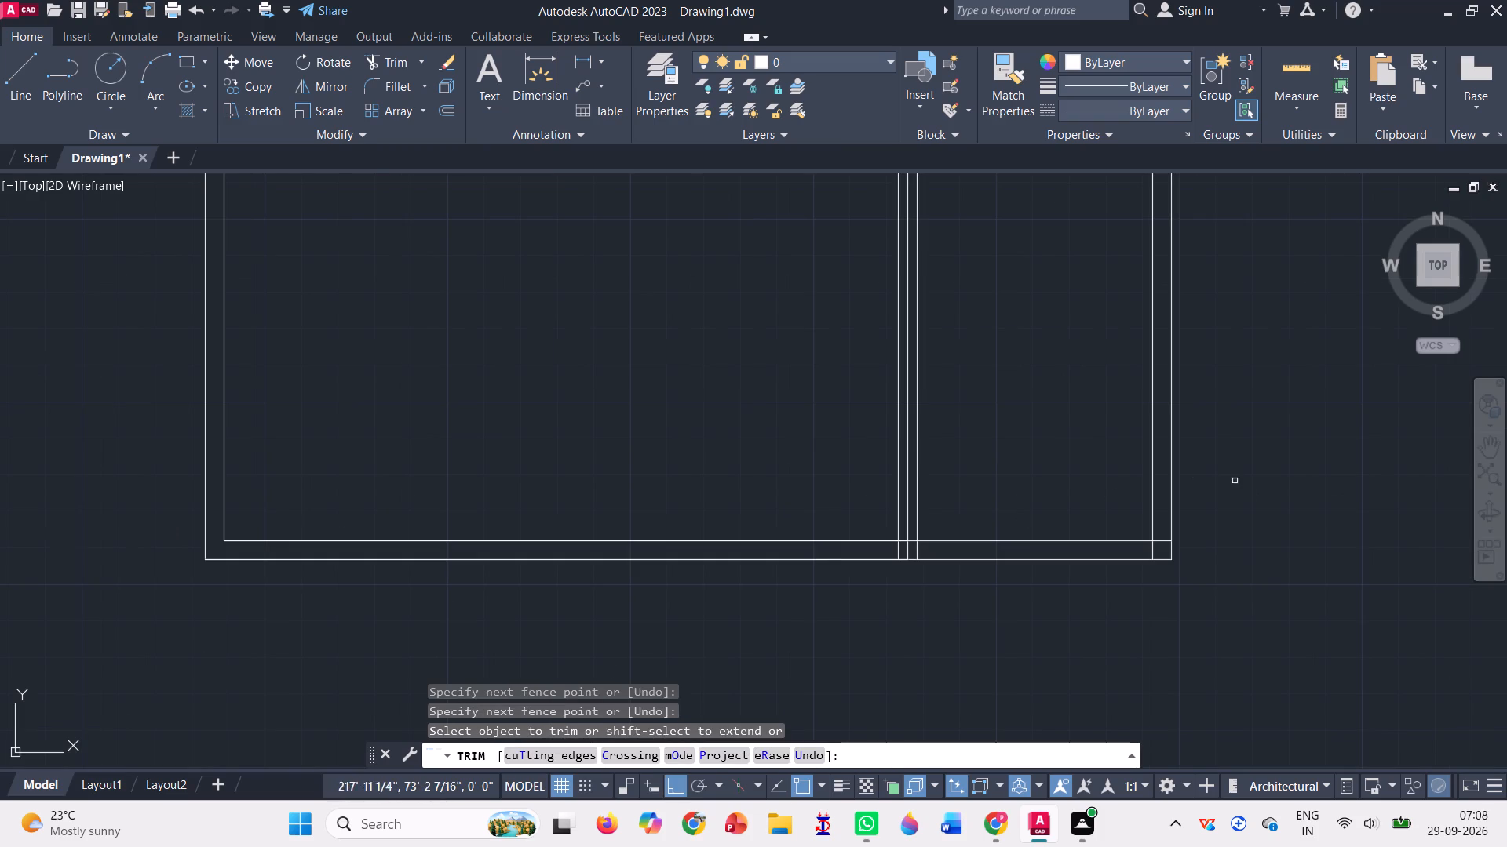
{"action": "scroll", "coordinate": [1187, 555], "scroll_direction": "up", "scroll_amount": 3}
{"action": "left_click_drag", "start_coordinate": [1089, 474], "coordinate": [1052, 536]}
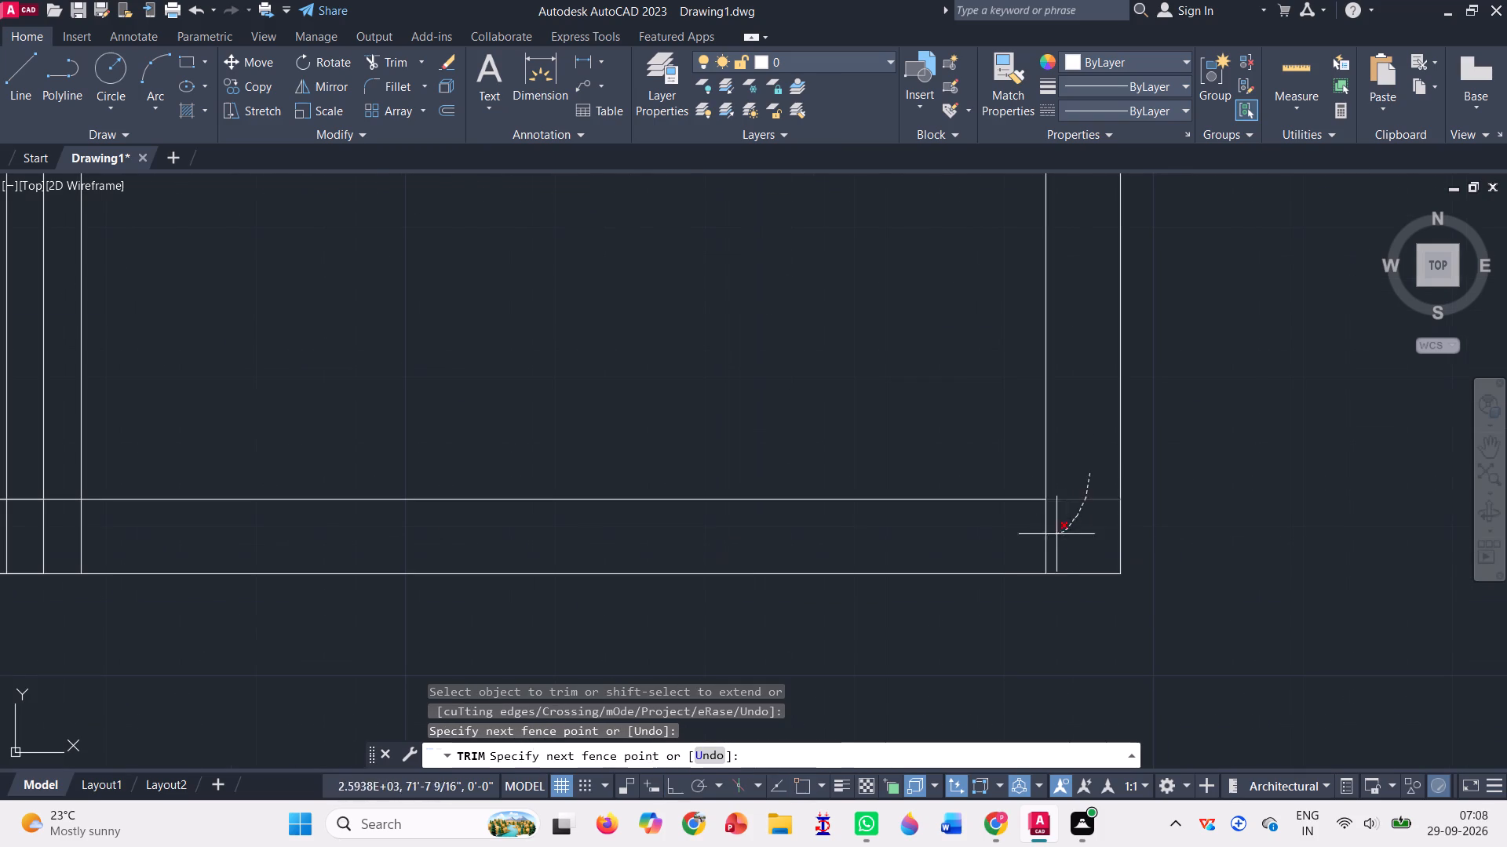
{"action": "left_click_drag", "start_coordinate": [1052, 536], "coordinate": [1022, 540]}
Trim the three vertical partition line ends that run through the bottom outer wall.
{"action": "scroll", "coordinate": [1022, 540], "scroll_direction": "down", "scroll_amount": 3}
{"action": "scroll", "coordinate": [889, 521], "scroll_direction": "down", "scroll_amount": 1}
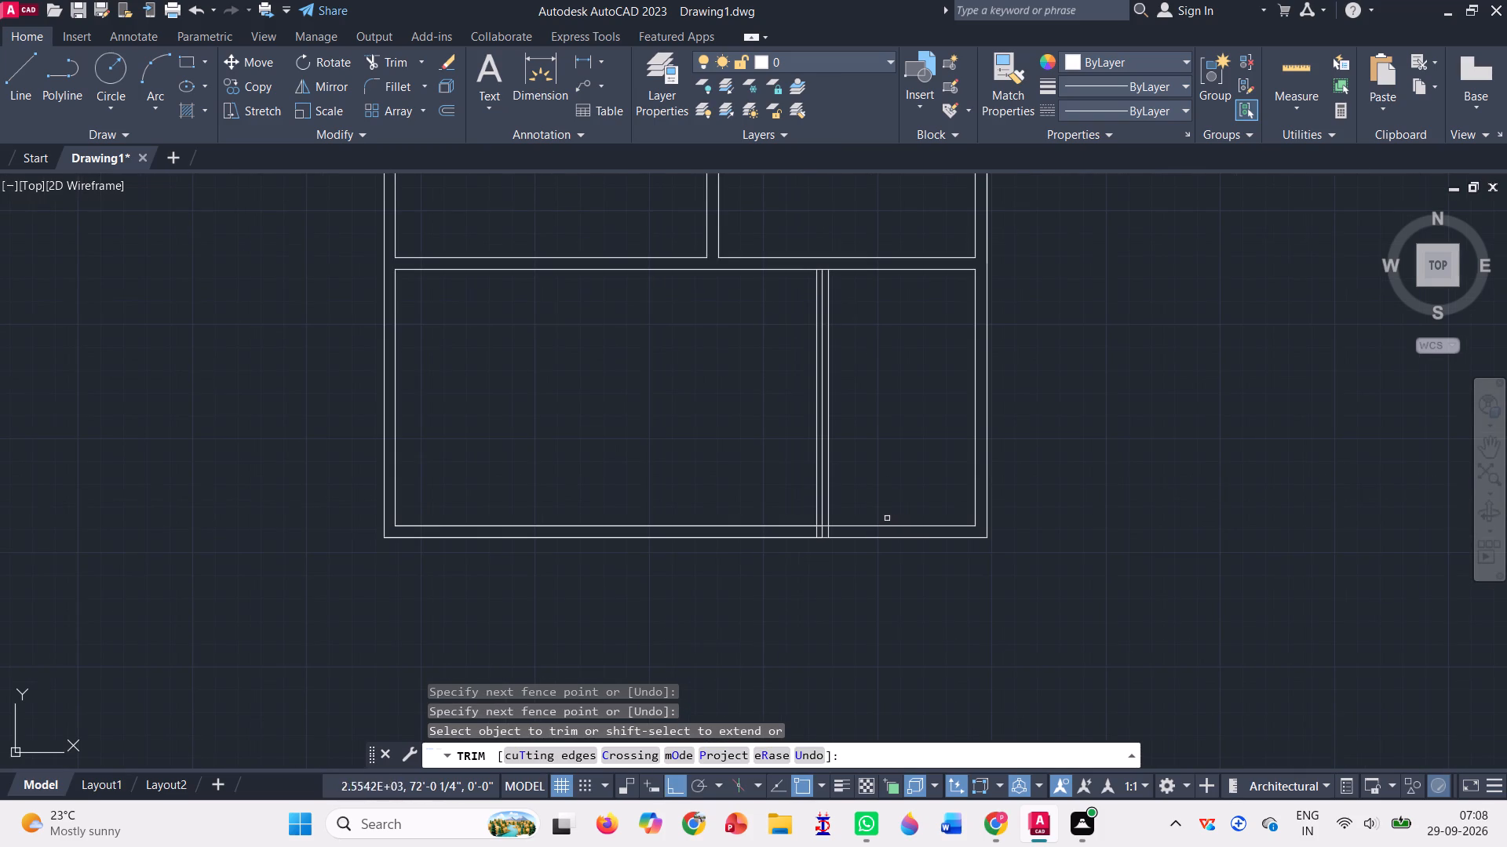
{"action": "scroll", "coordinate": [836, 522], "scroll_direction": "up", "scroll_amount": 5}
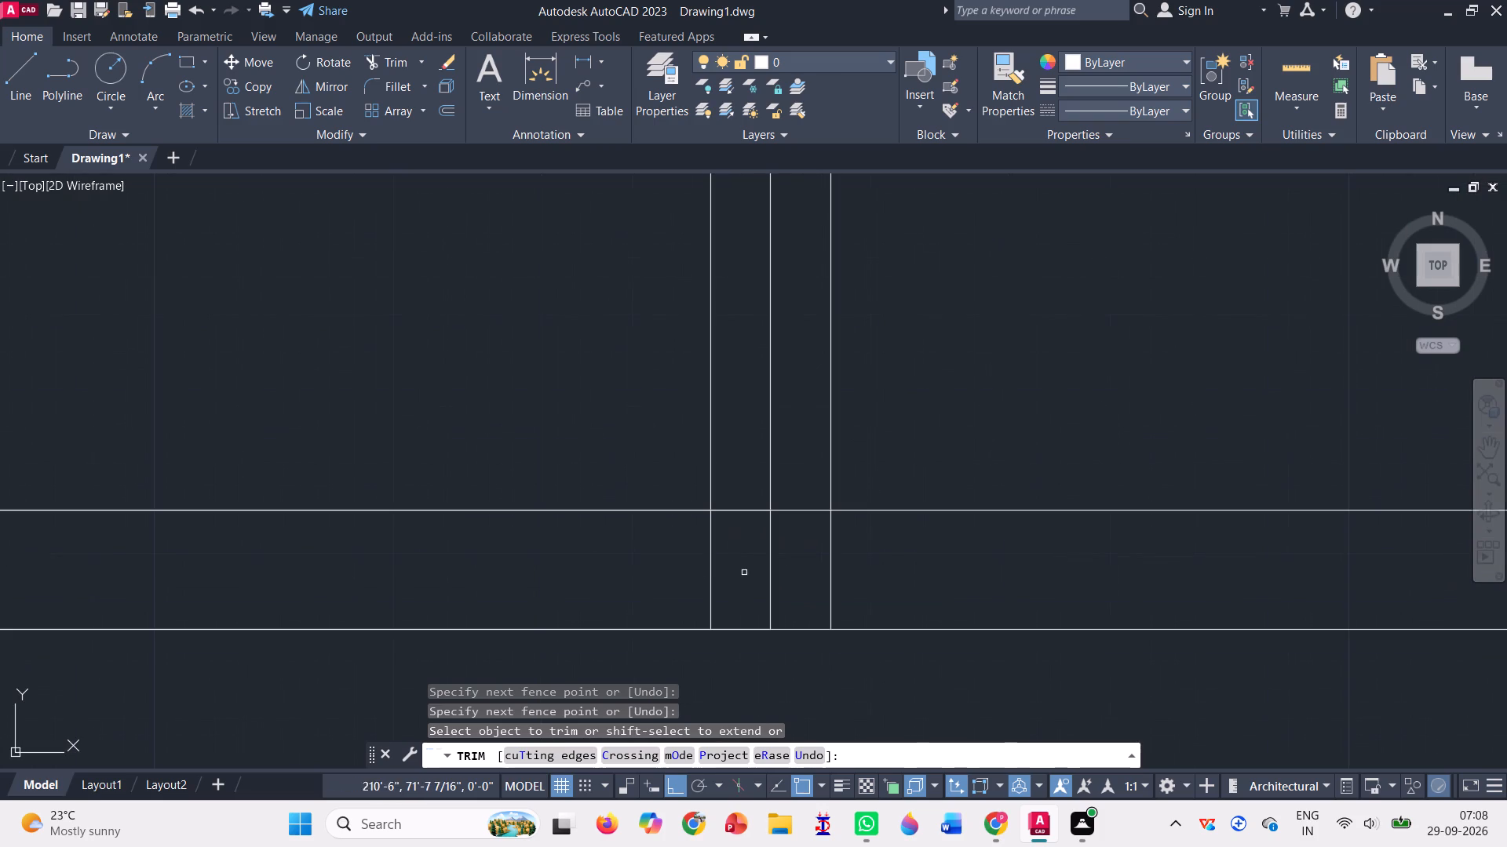
{"action": "left_click_drag", "start_coordinate": [674, 576], "coordinate": [870, 557]}
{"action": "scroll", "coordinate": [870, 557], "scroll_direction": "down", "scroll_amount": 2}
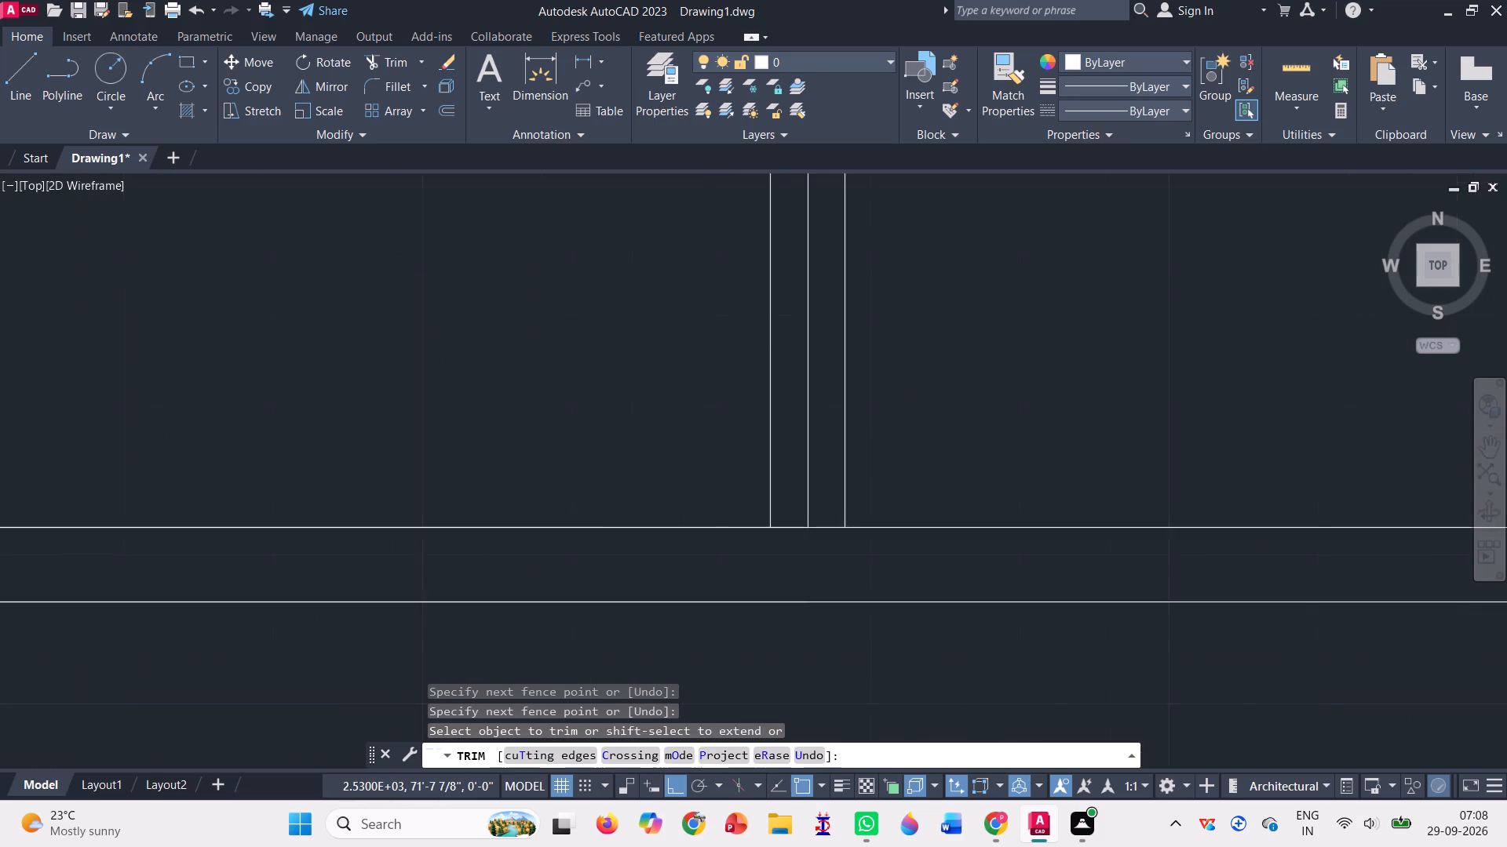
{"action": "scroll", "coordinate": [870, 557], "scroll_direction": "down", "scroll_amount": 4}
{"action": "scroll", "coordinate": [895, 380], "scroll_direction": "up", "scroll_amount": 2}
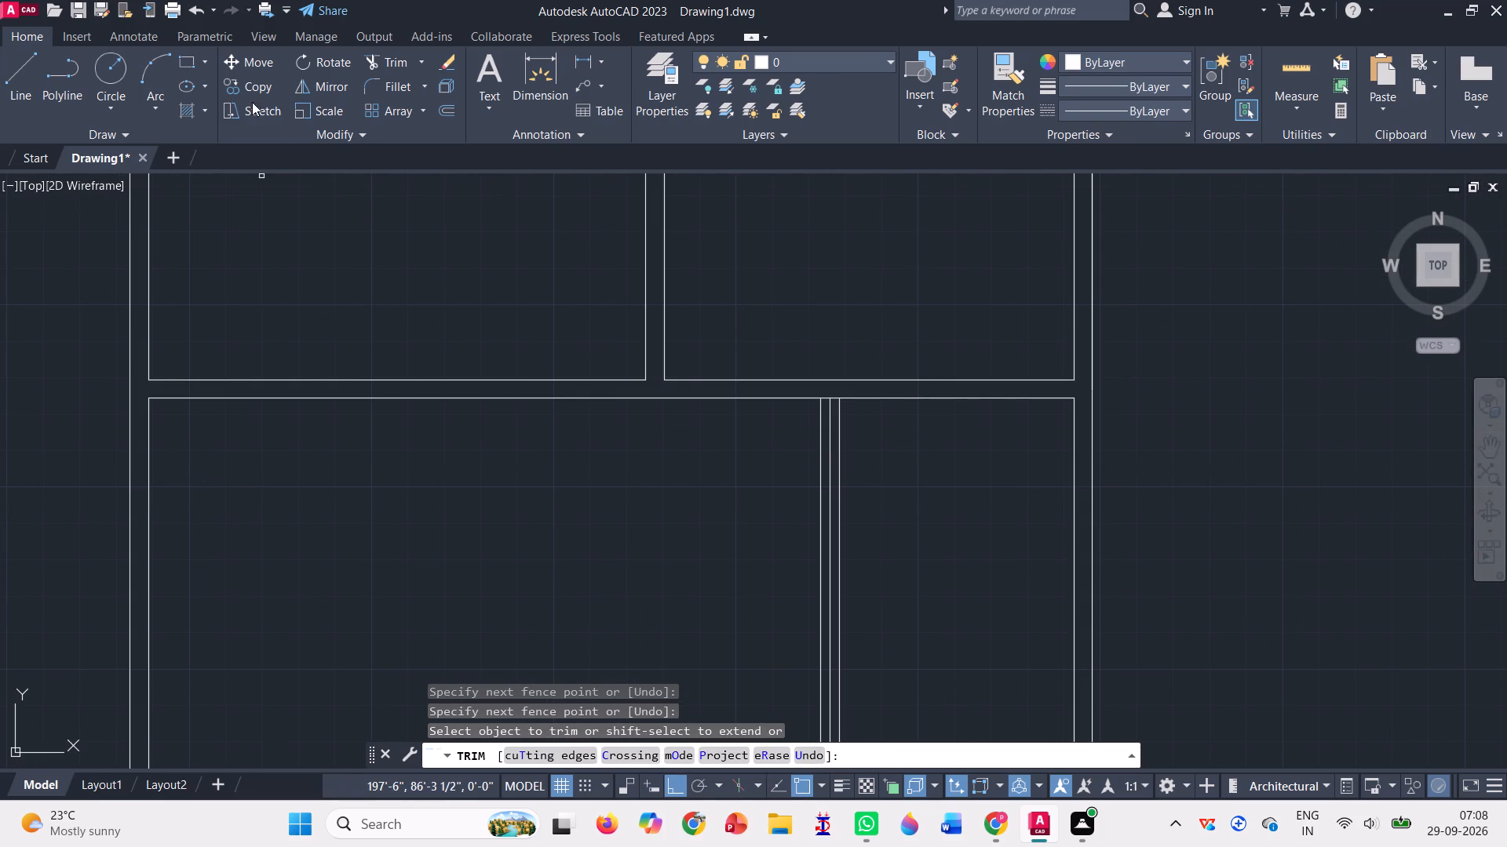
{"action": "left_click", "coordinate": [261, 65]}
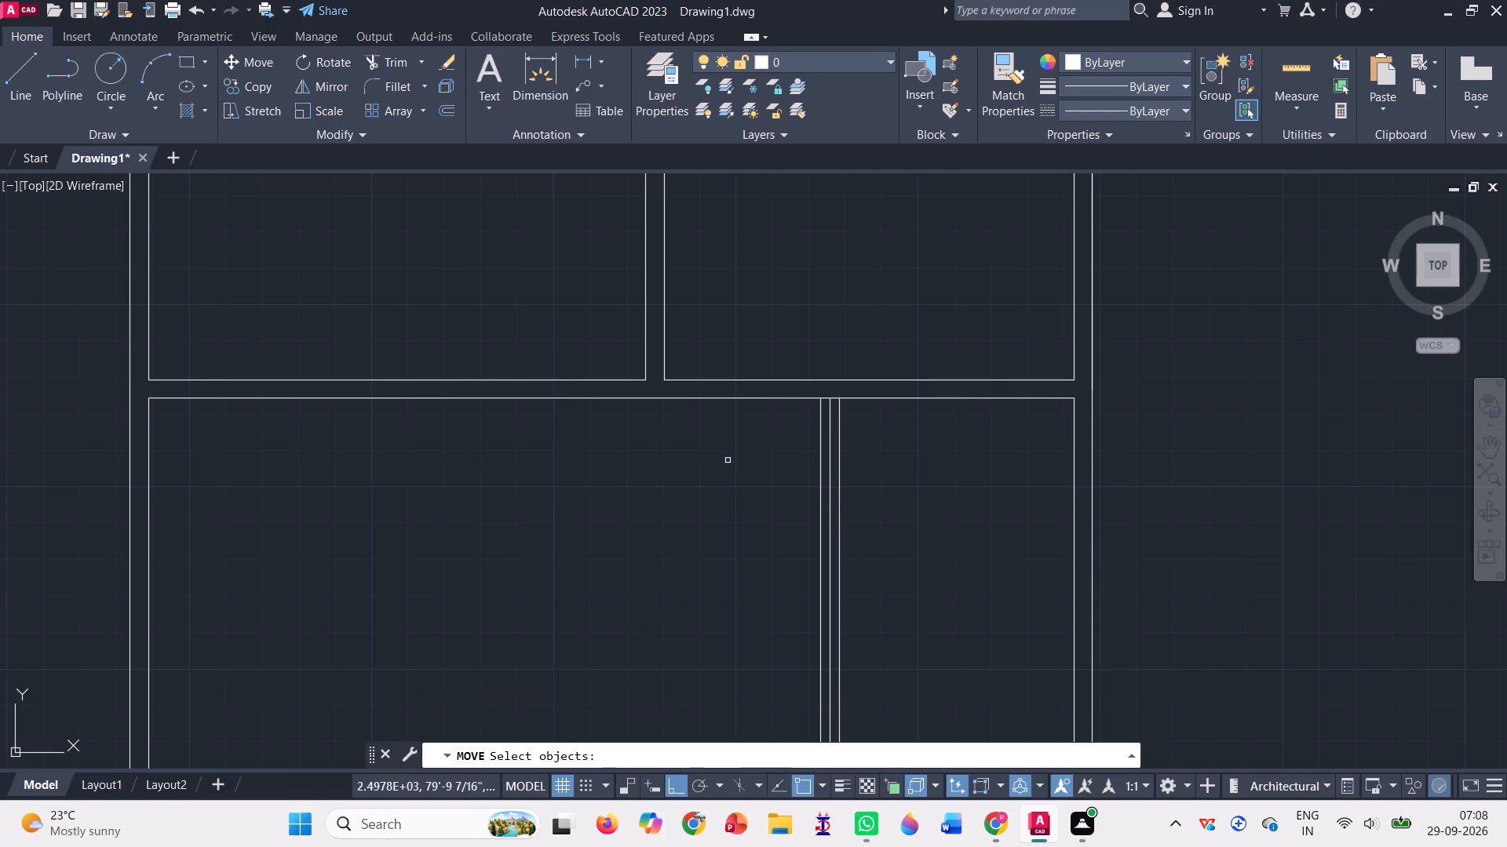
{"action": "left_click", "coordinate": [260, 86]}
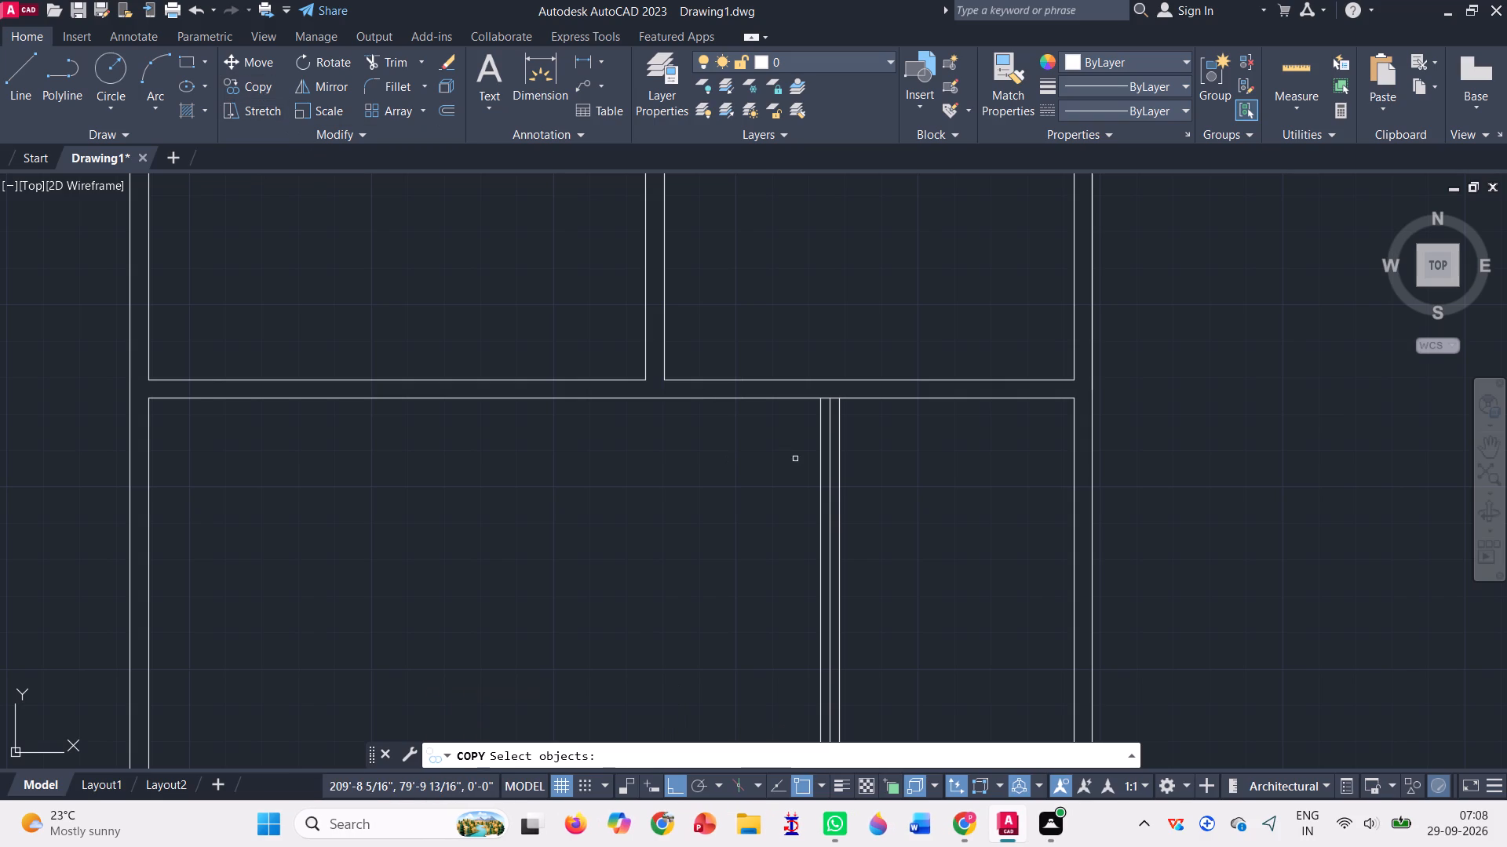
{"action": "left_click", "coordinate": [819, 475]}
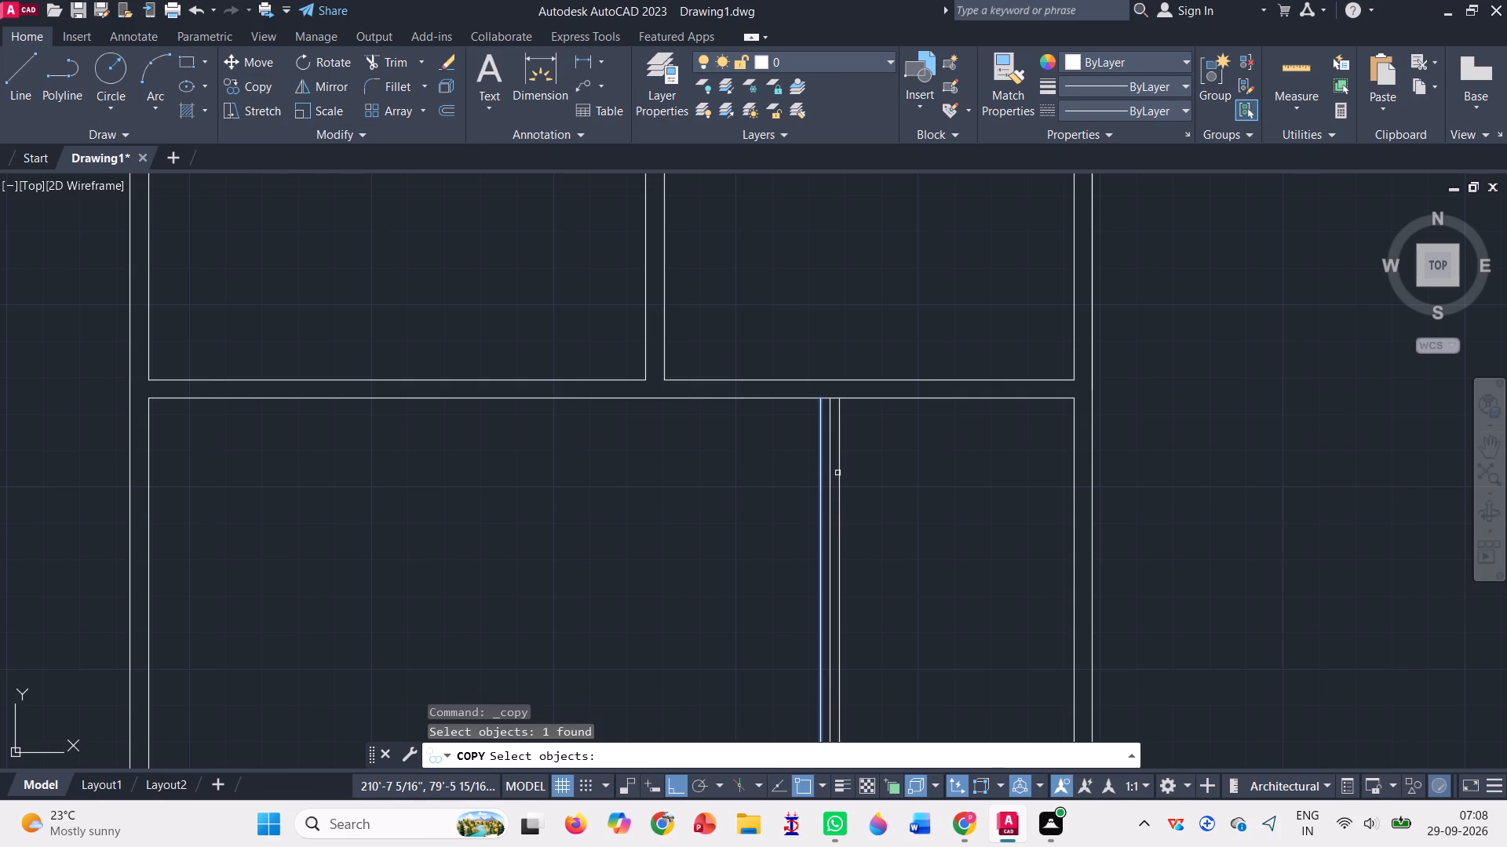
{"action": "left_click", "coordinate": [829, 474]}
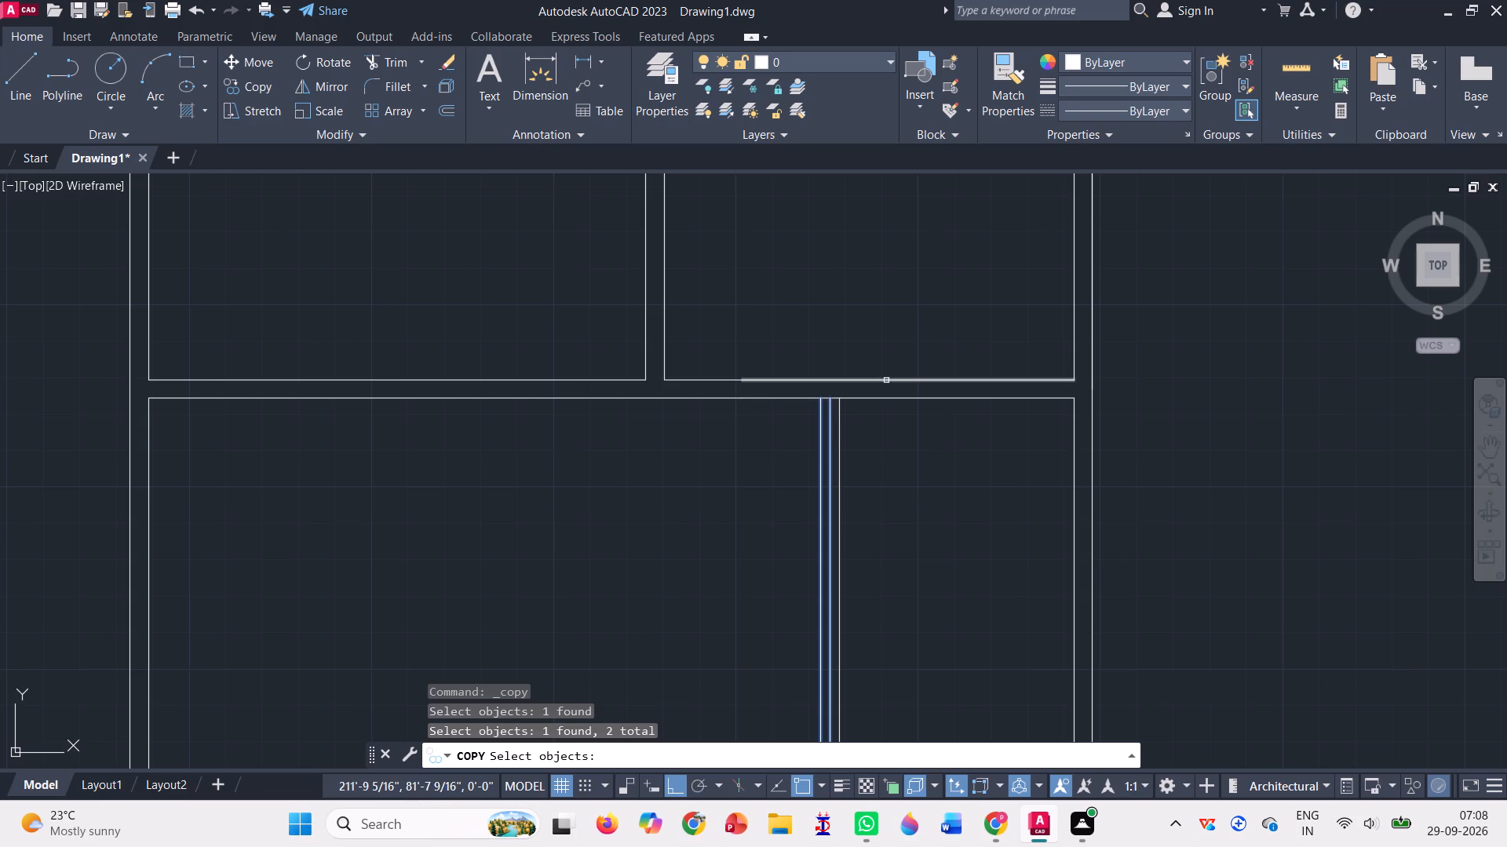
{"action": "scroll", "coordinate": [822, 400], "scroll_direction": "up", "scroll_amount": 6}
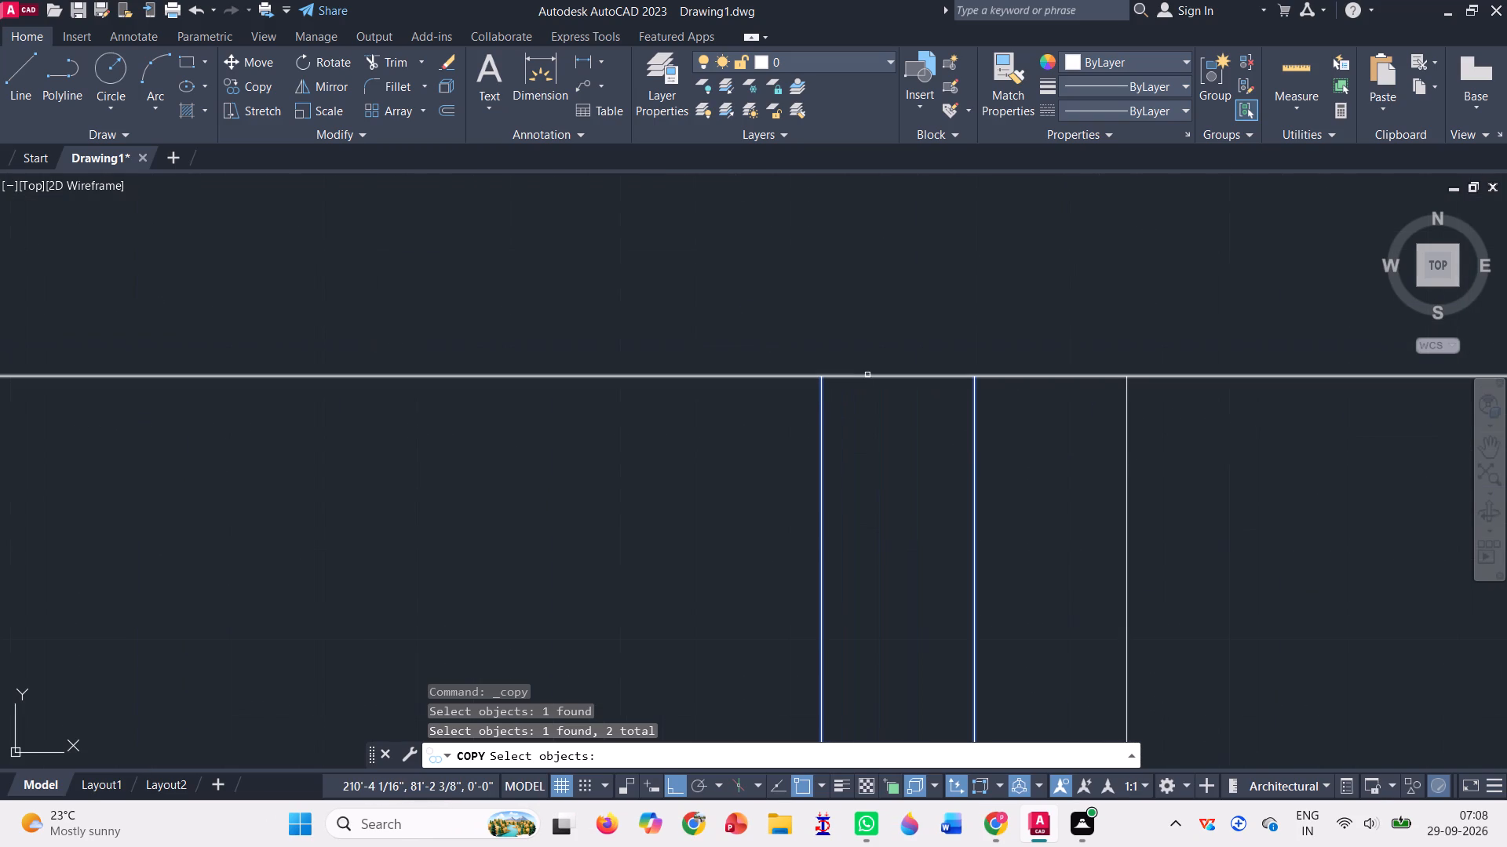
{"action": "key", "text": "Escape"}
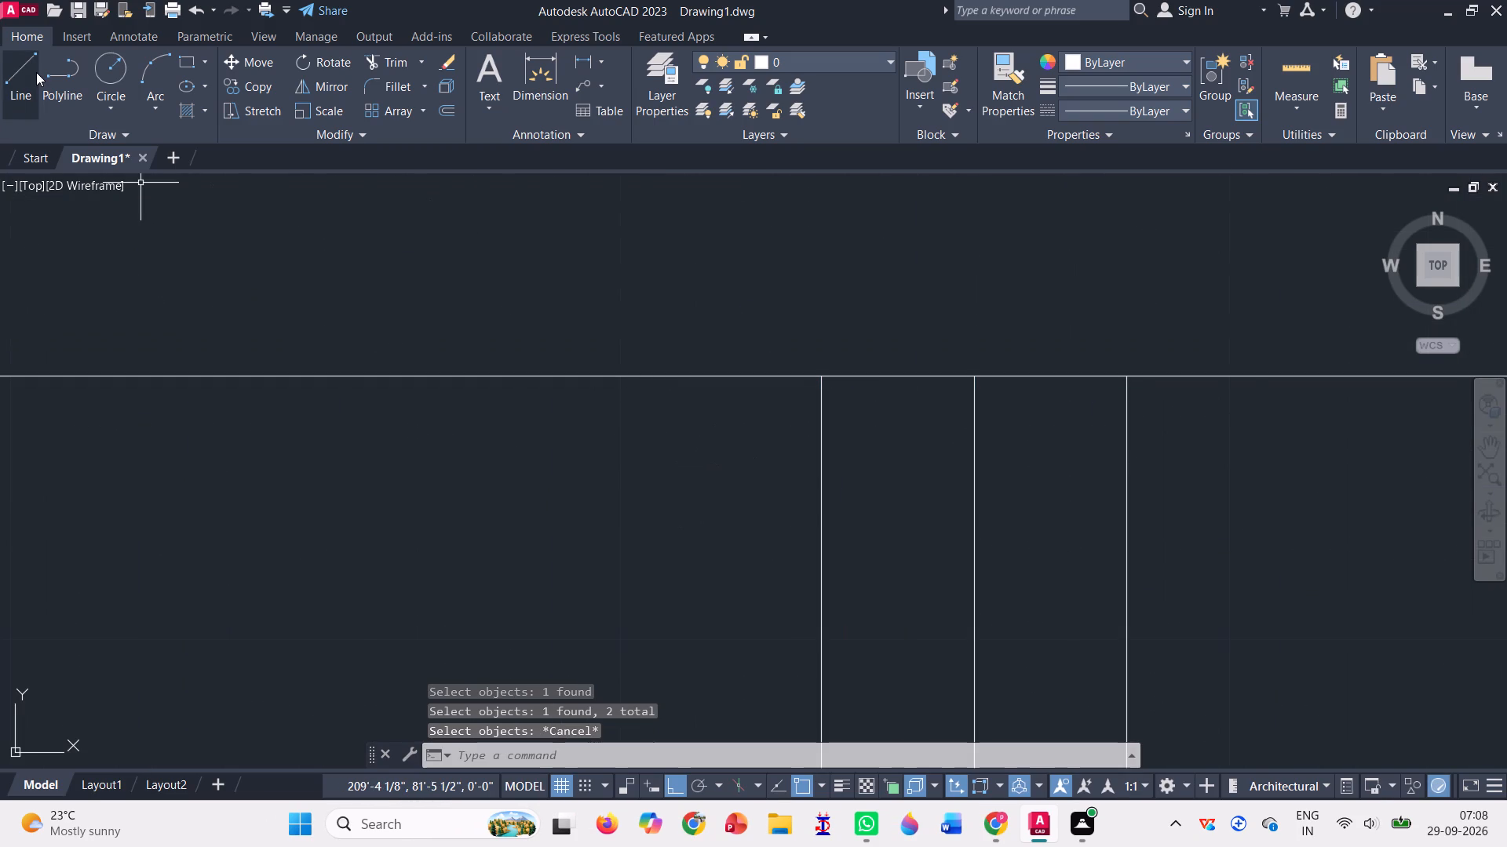
Draw a 2 1/2" horizontal line joining the tops of the bottom partition's left and centre vertical lines.
{"action": "left_click", "coordinate": [36, 72]}
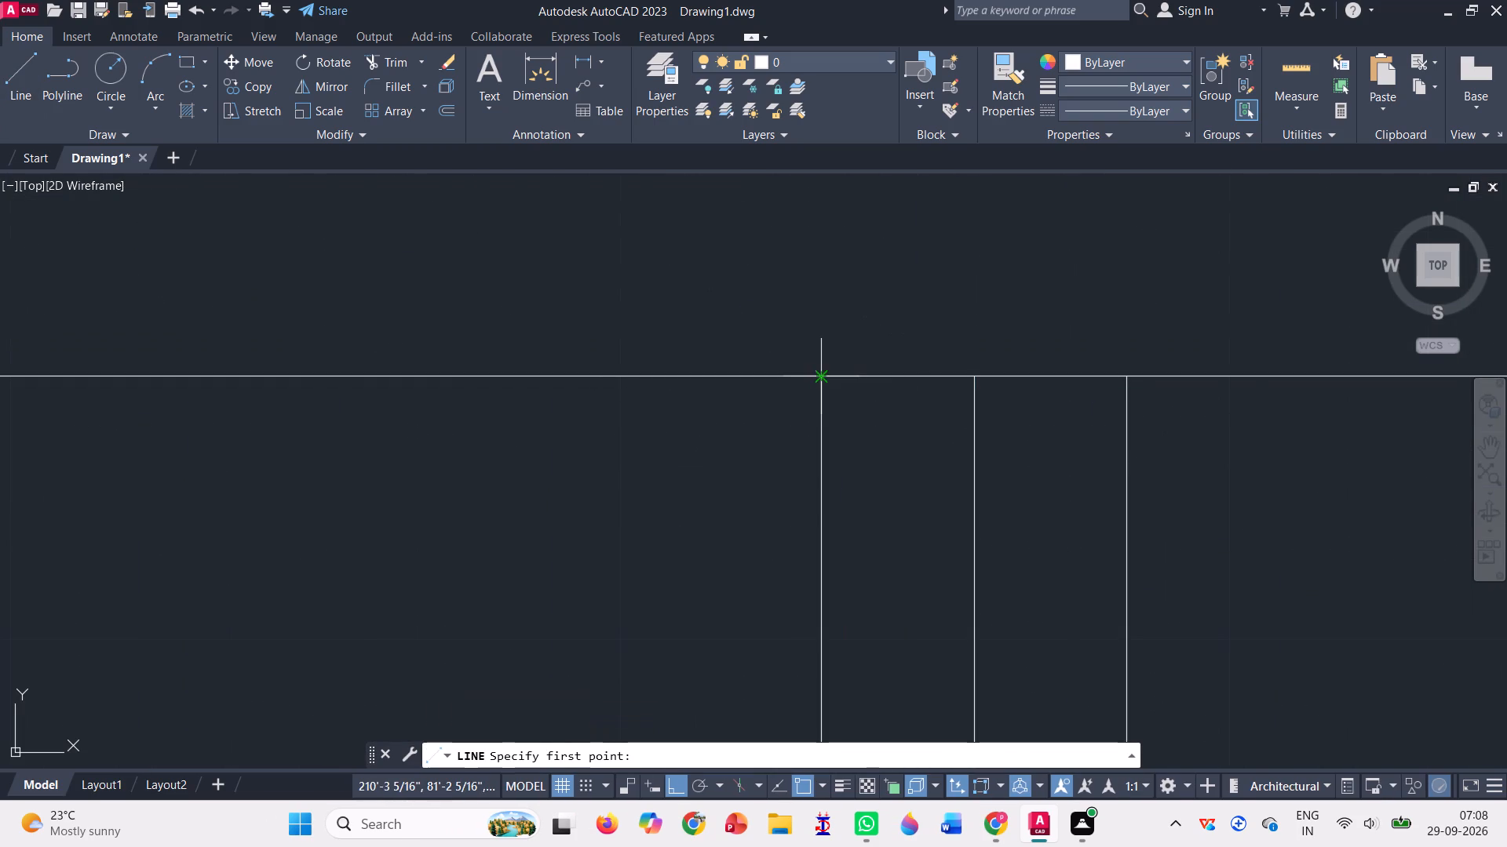
{"action": "left_click", "coordinate": [822, 369]}
{"action": "left_click", "coordinate": [974, 380]}
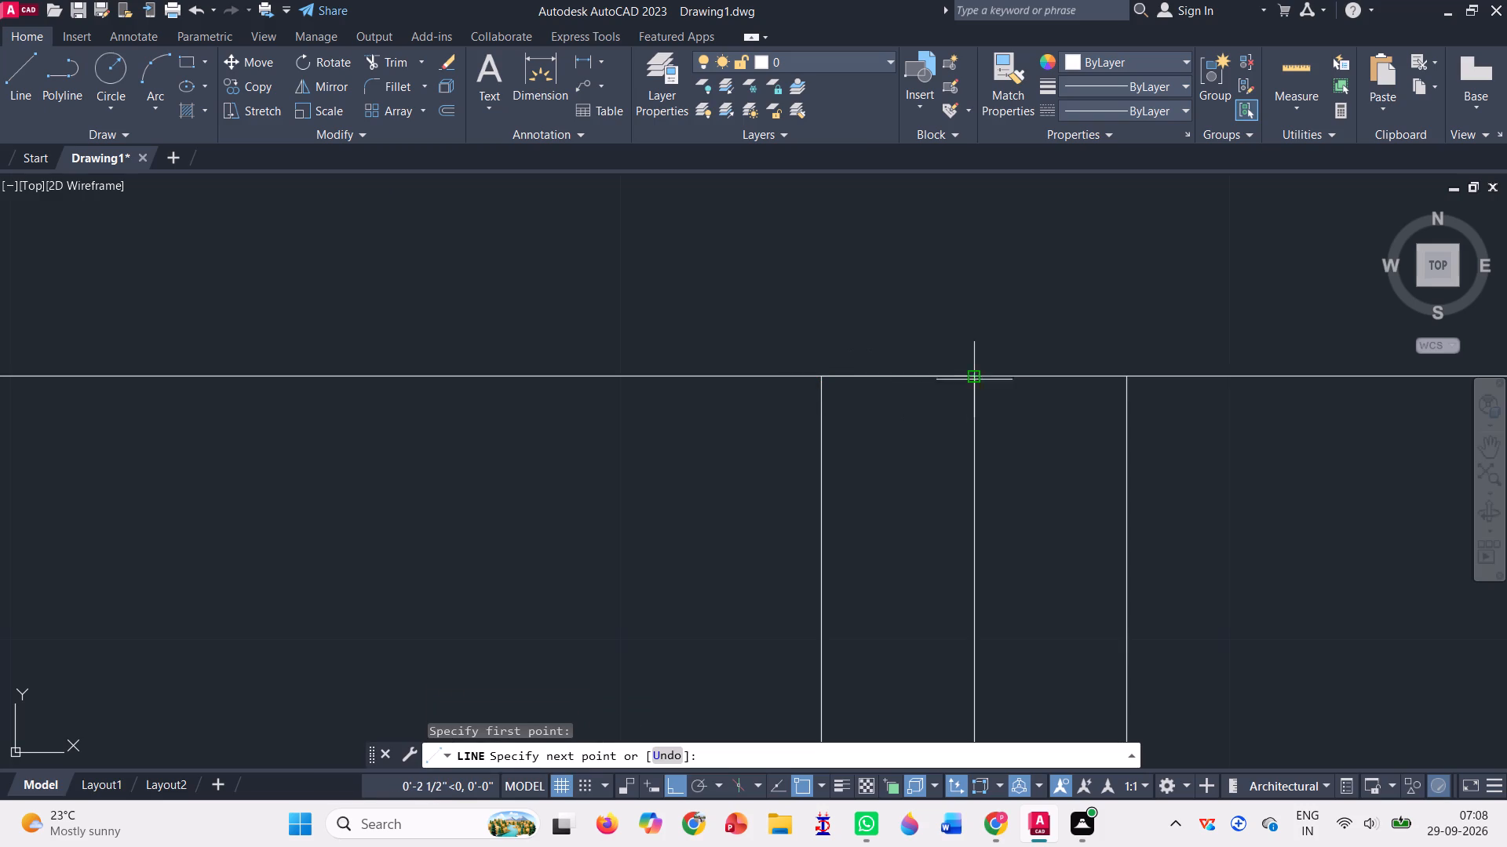
{"action": "key", "text": "Return"}
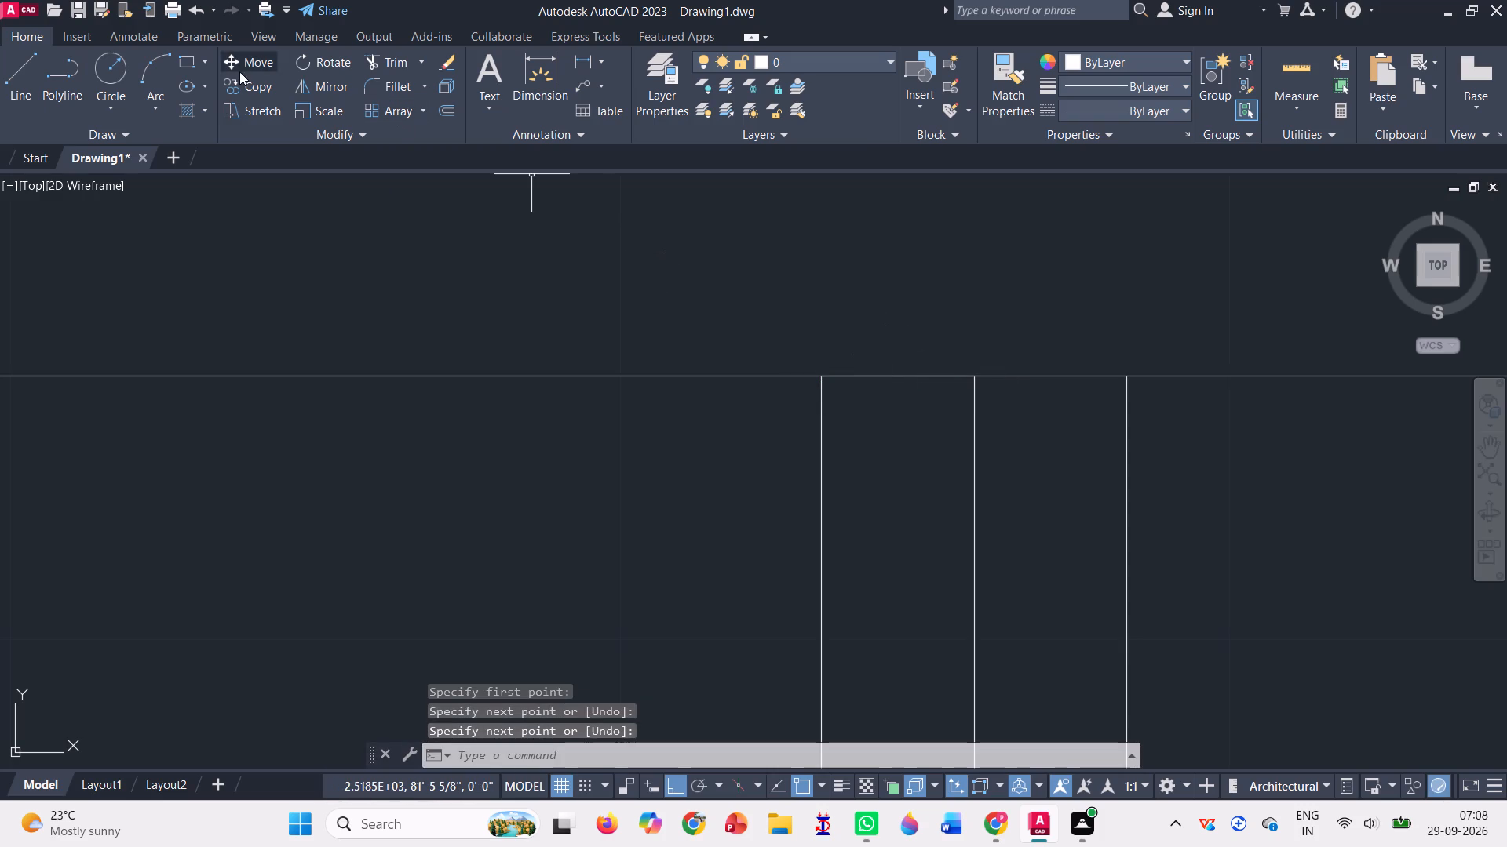
Copy the short top line and the left and centre vertical lines 1 1/4" to the right, from the short line's midpoint to its right end.
{"action": "left_click", "coordinate": [244, 79]}
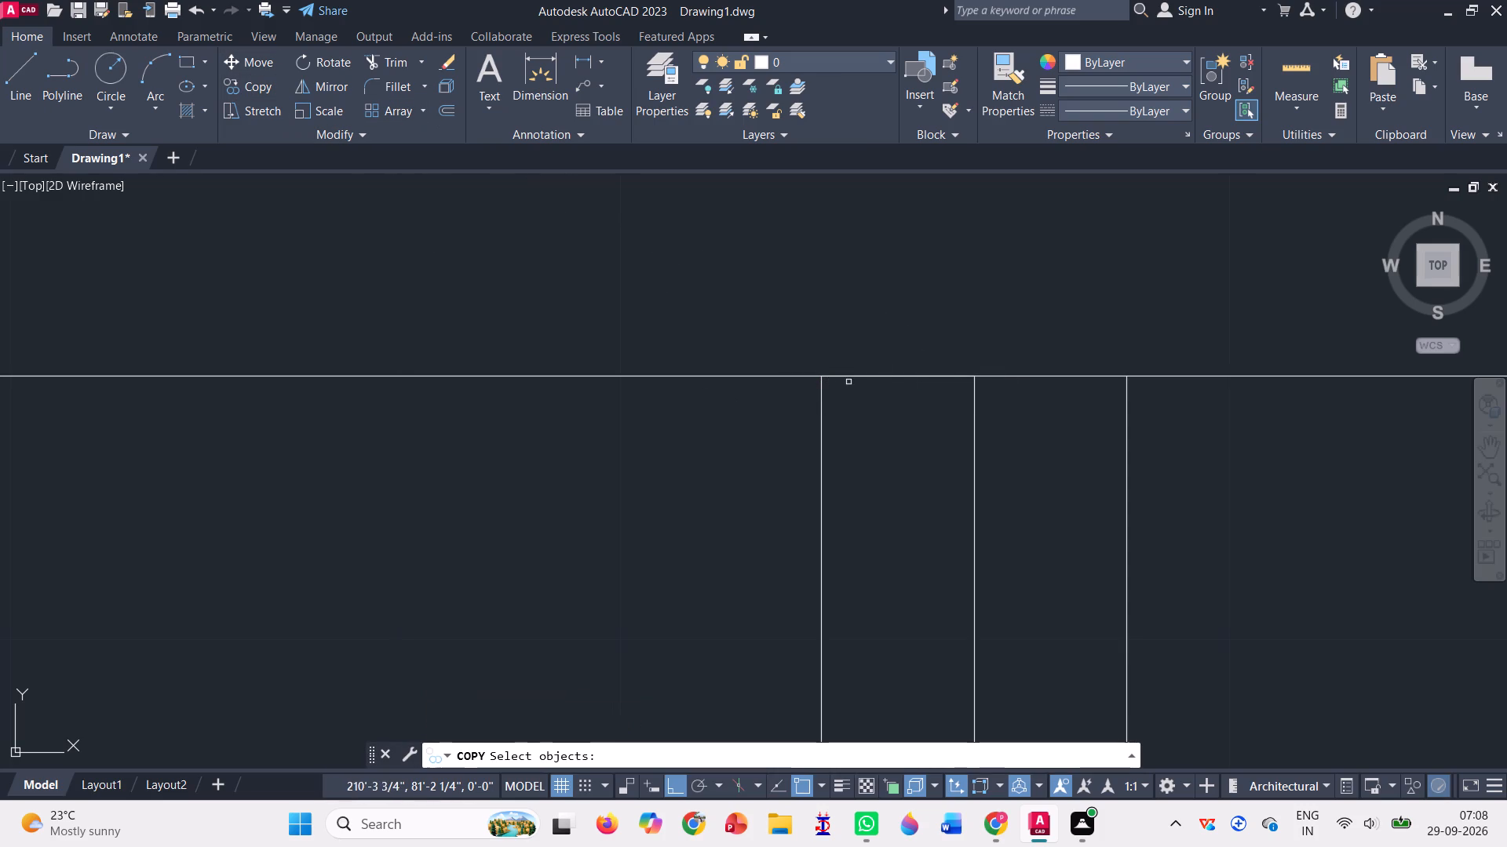
{"action": "left_click", "coordinate": [854, 377]}
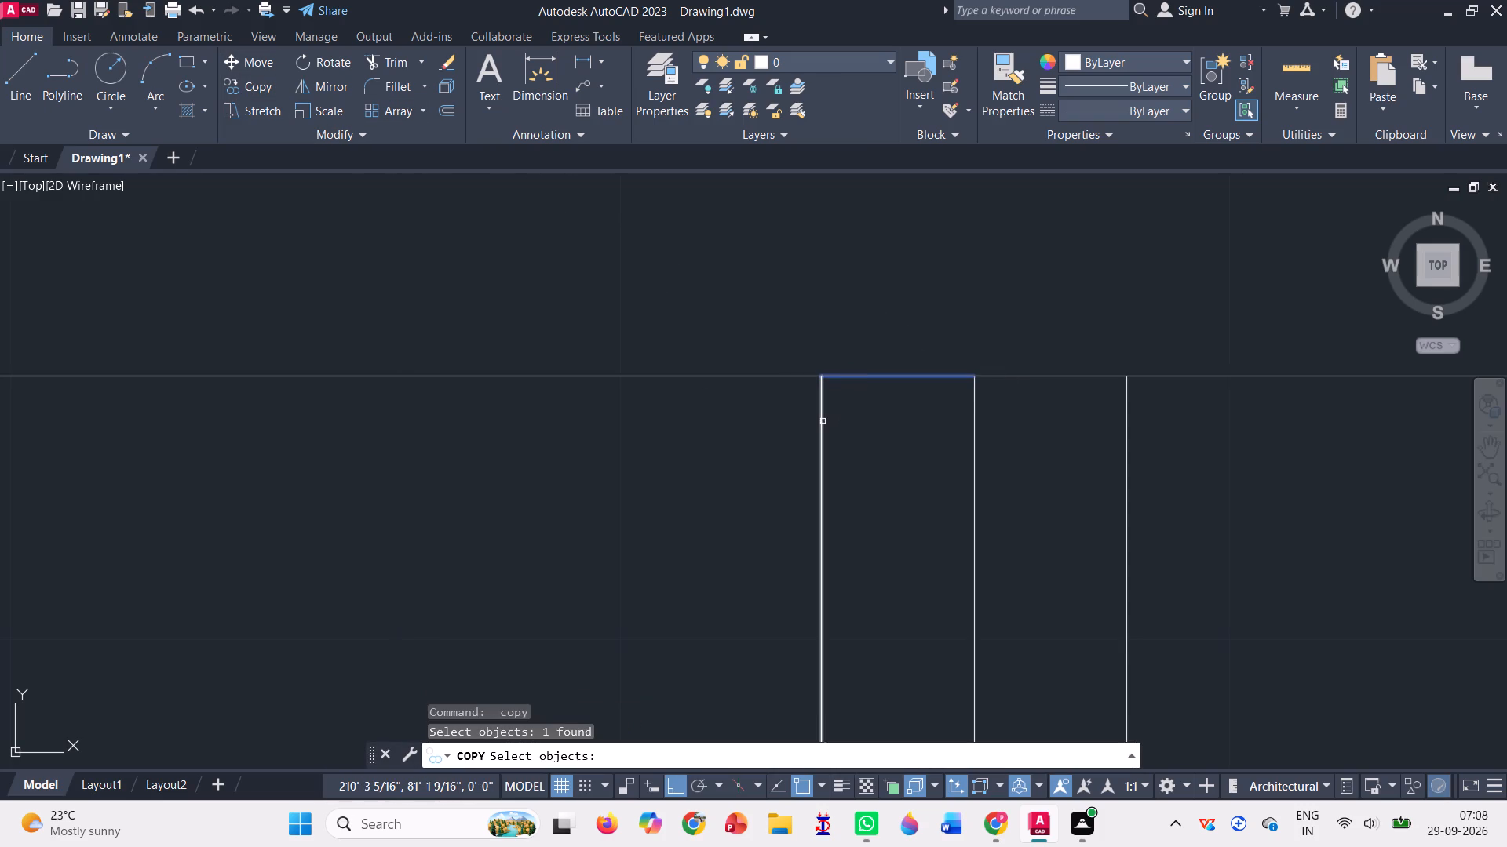
{"action": "left_click", "coordinate": [823, 421]}
{"action": "left_click", "coordinate": [975, 427]}
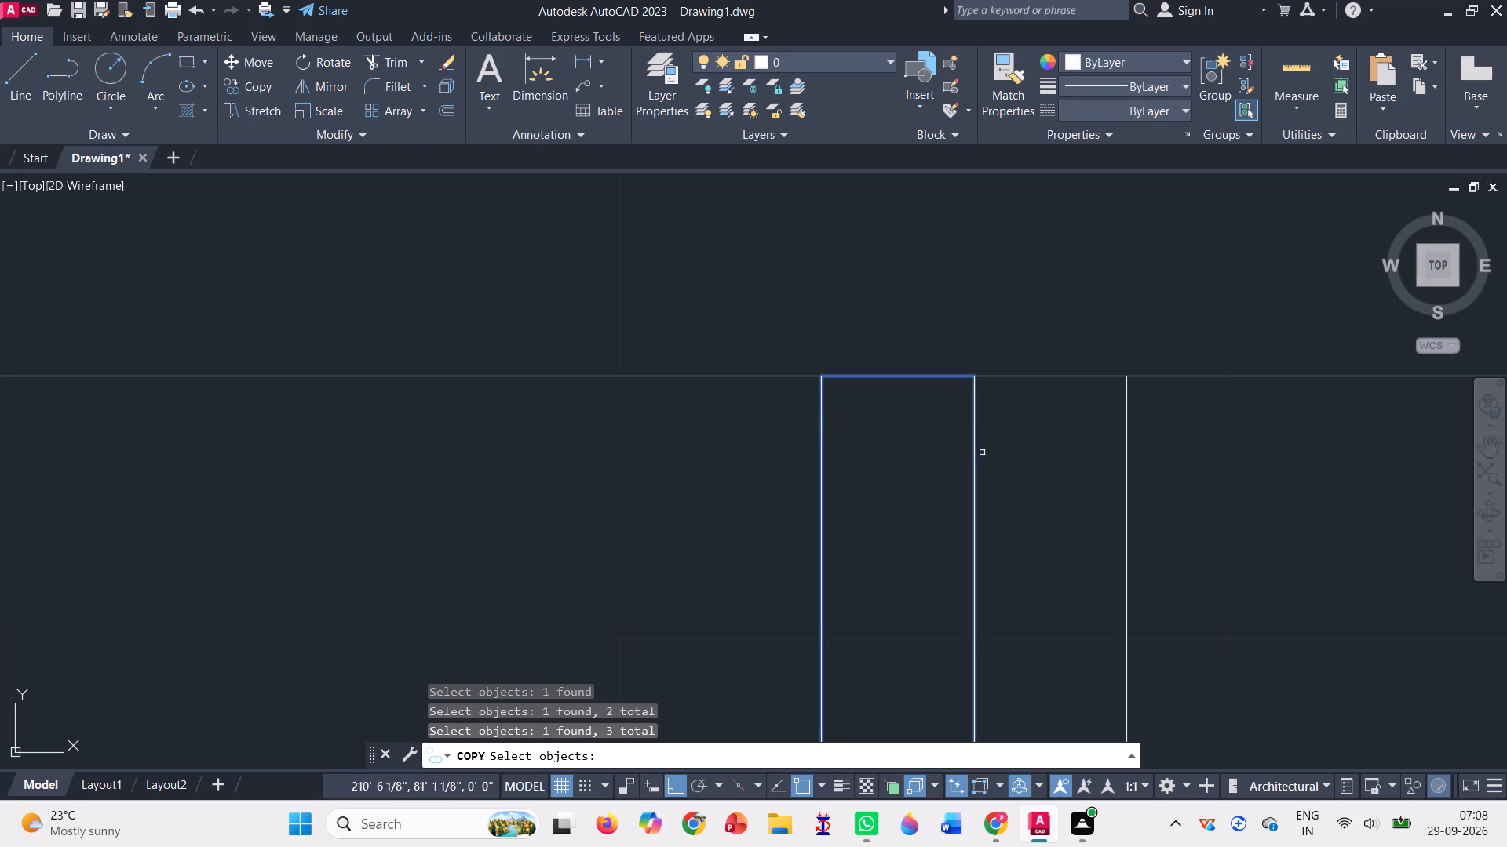
{"action": "key", "text": "Return"}
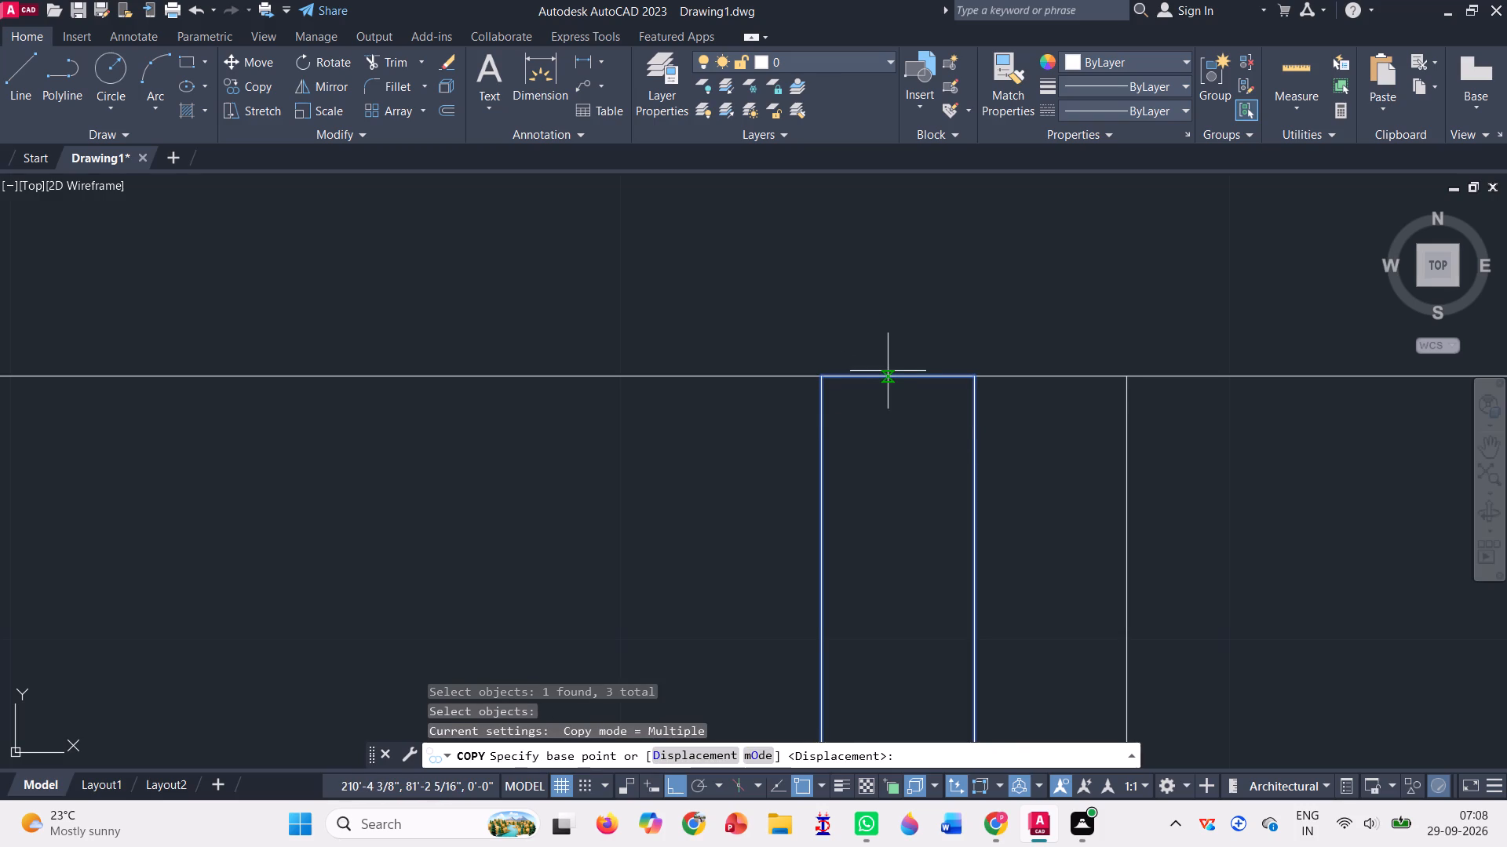
{"action": "left_click", "coordinate": [893, 375]}
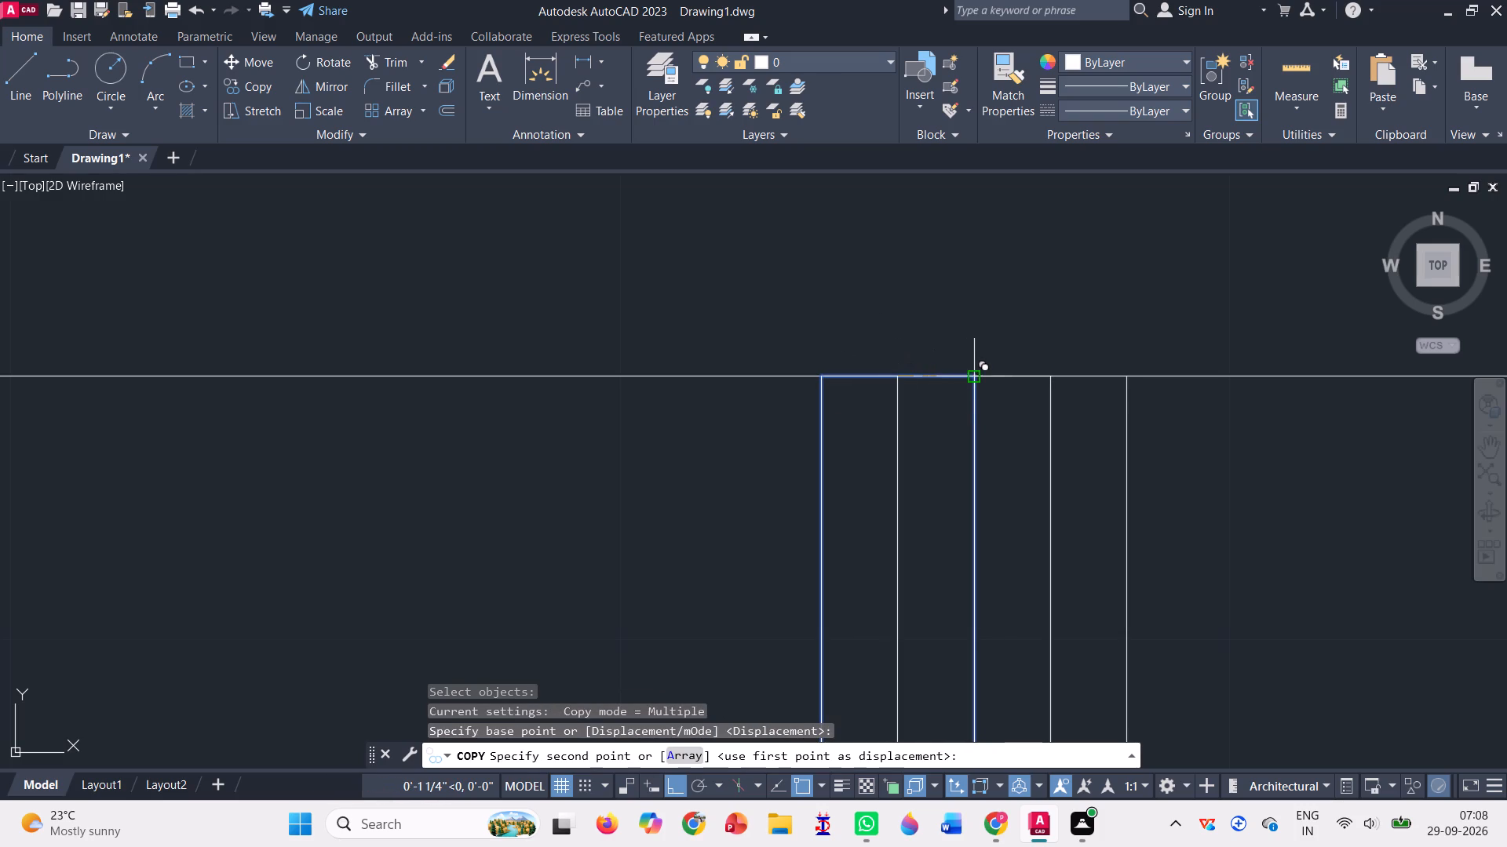
{"action": "left_click", "coordinate": [979, 374]}
{"action": "scroll", "coordinate": [958, 336], "scroll_direction": "down", "scroll_amount": 3}
{"action": "scroll", "coordinate": [885, 327], "scroll_direction": "down", "scroll_amount": 1}
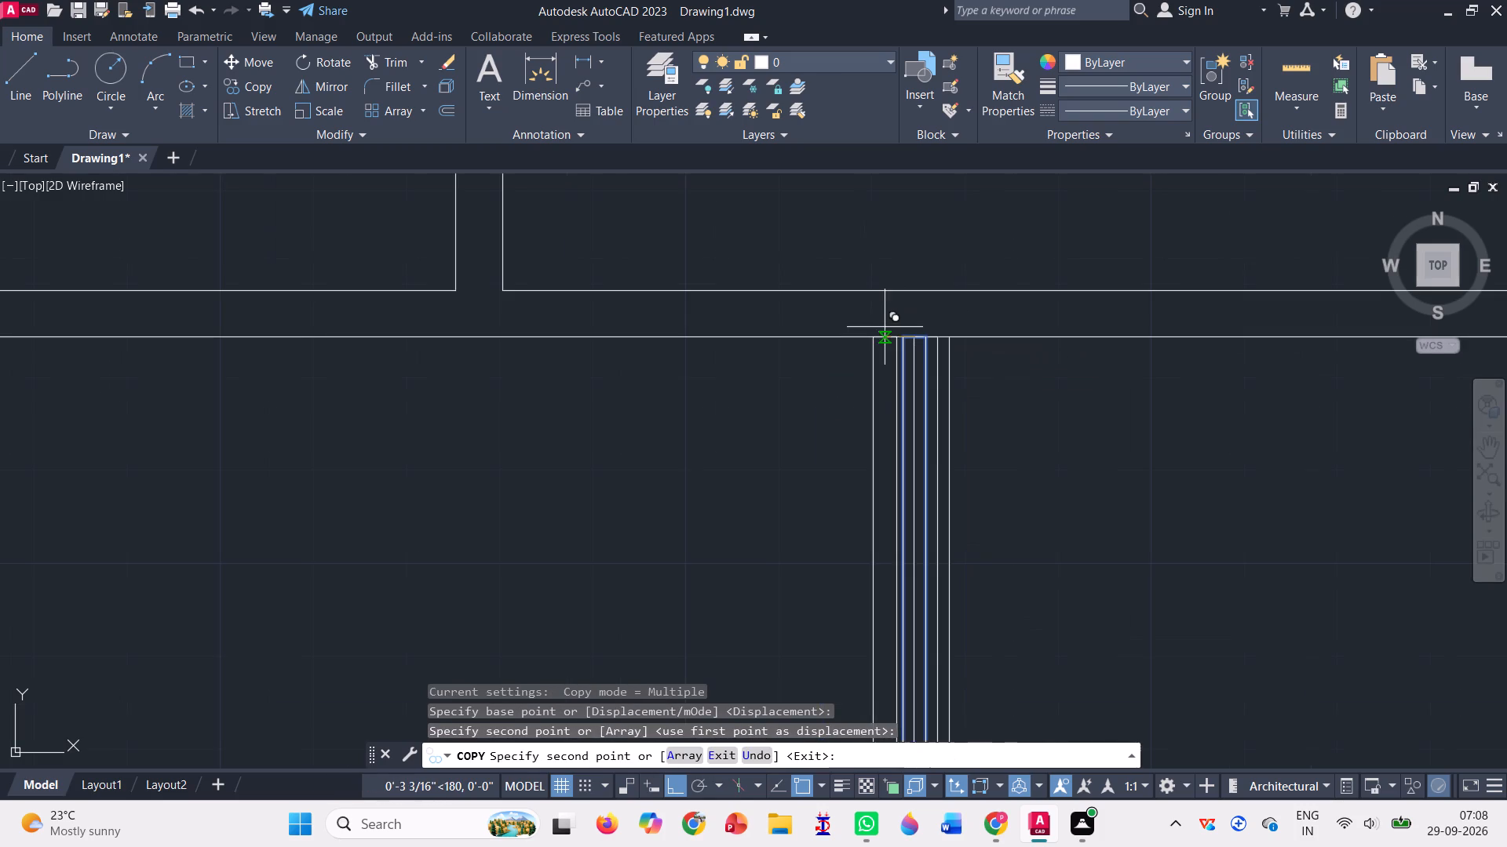
{"action": "key", "text": "Escape"}
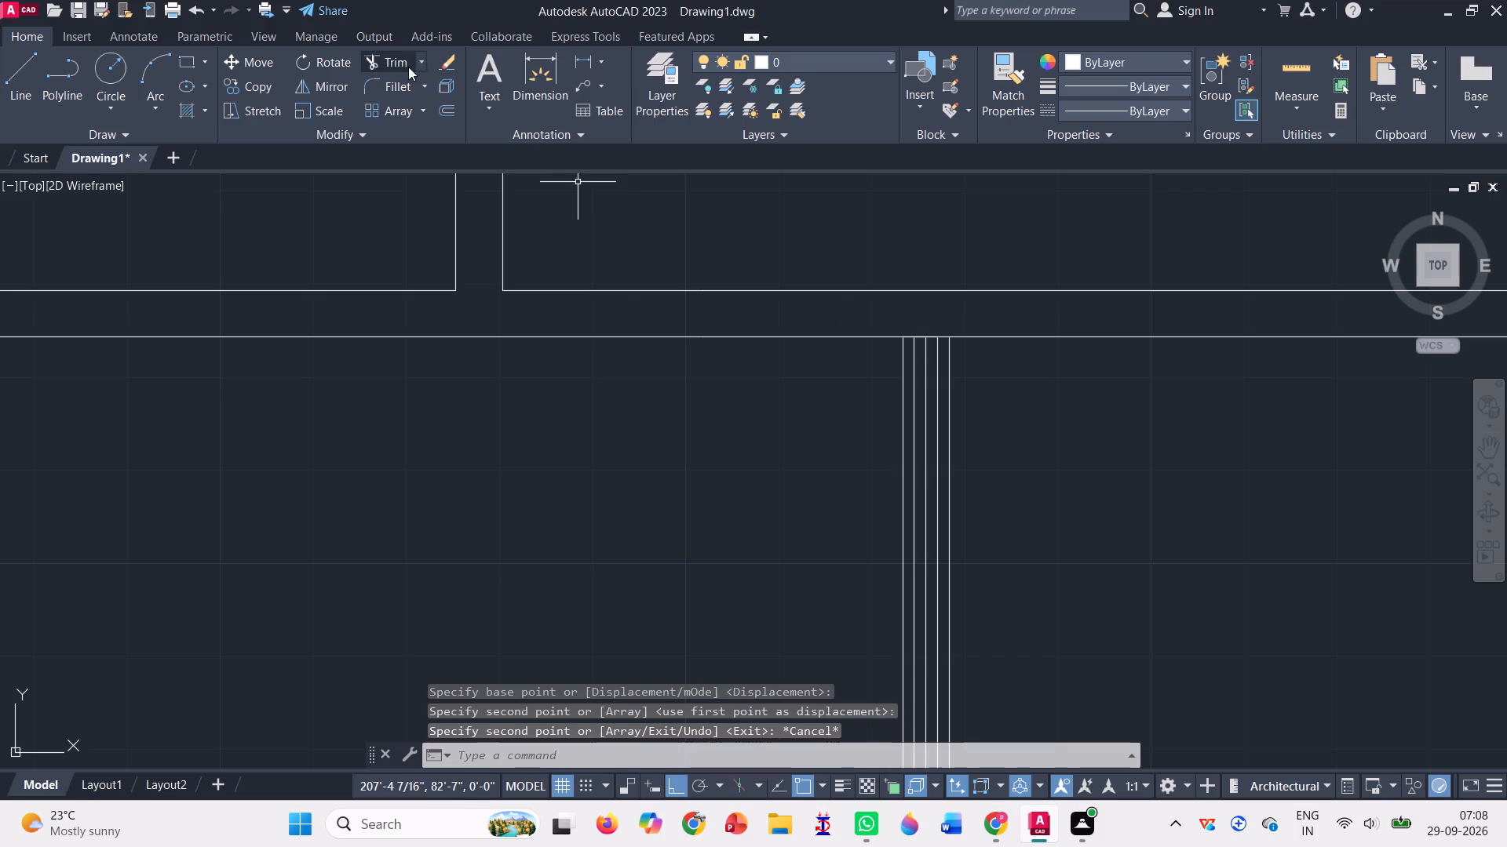
Trim away the bottom partition's two outermost vertical lines and its centre line, keeping the copied pair 2 1/2" apart.
{"action": "left_click", "coordinate": [372, 67]}
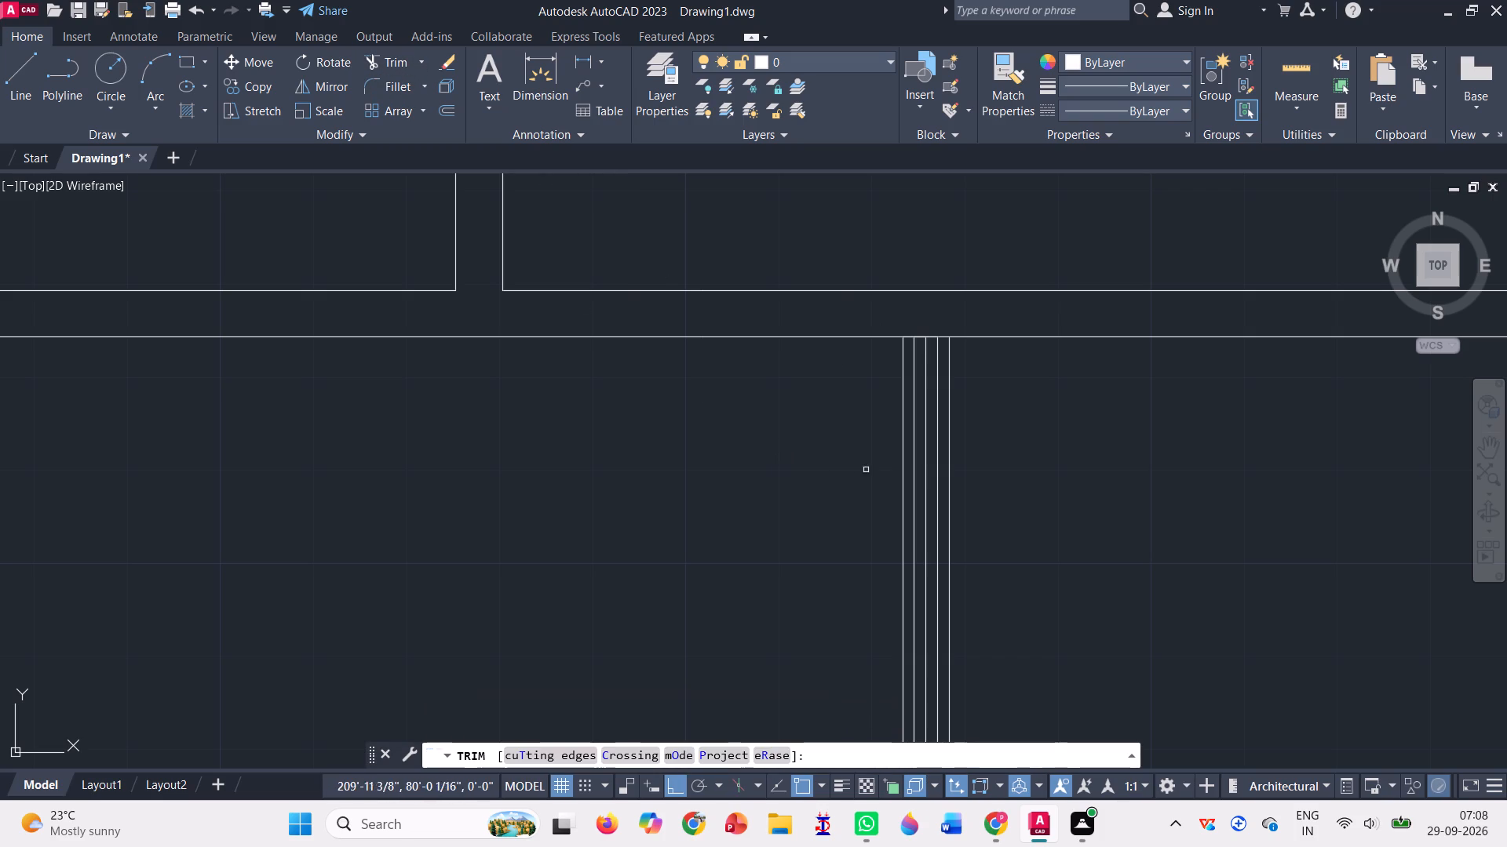
{"action": "left_click", "coordinate": [903, 472]}
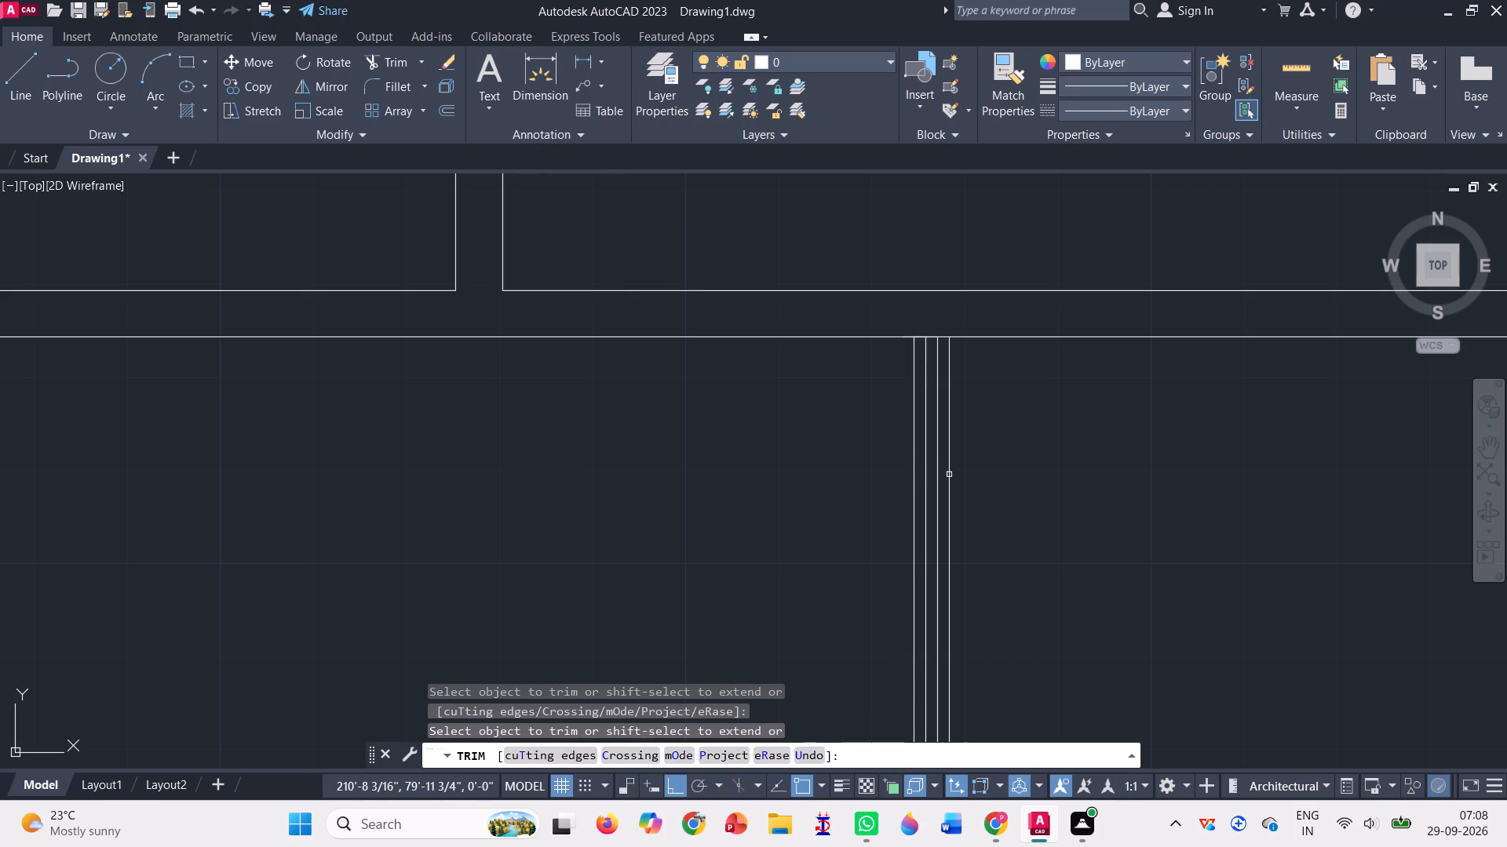
{"action": "left_click", "coordinate": [949, 474]}
{"action": "left_click", "coordinate": [926, 476]}
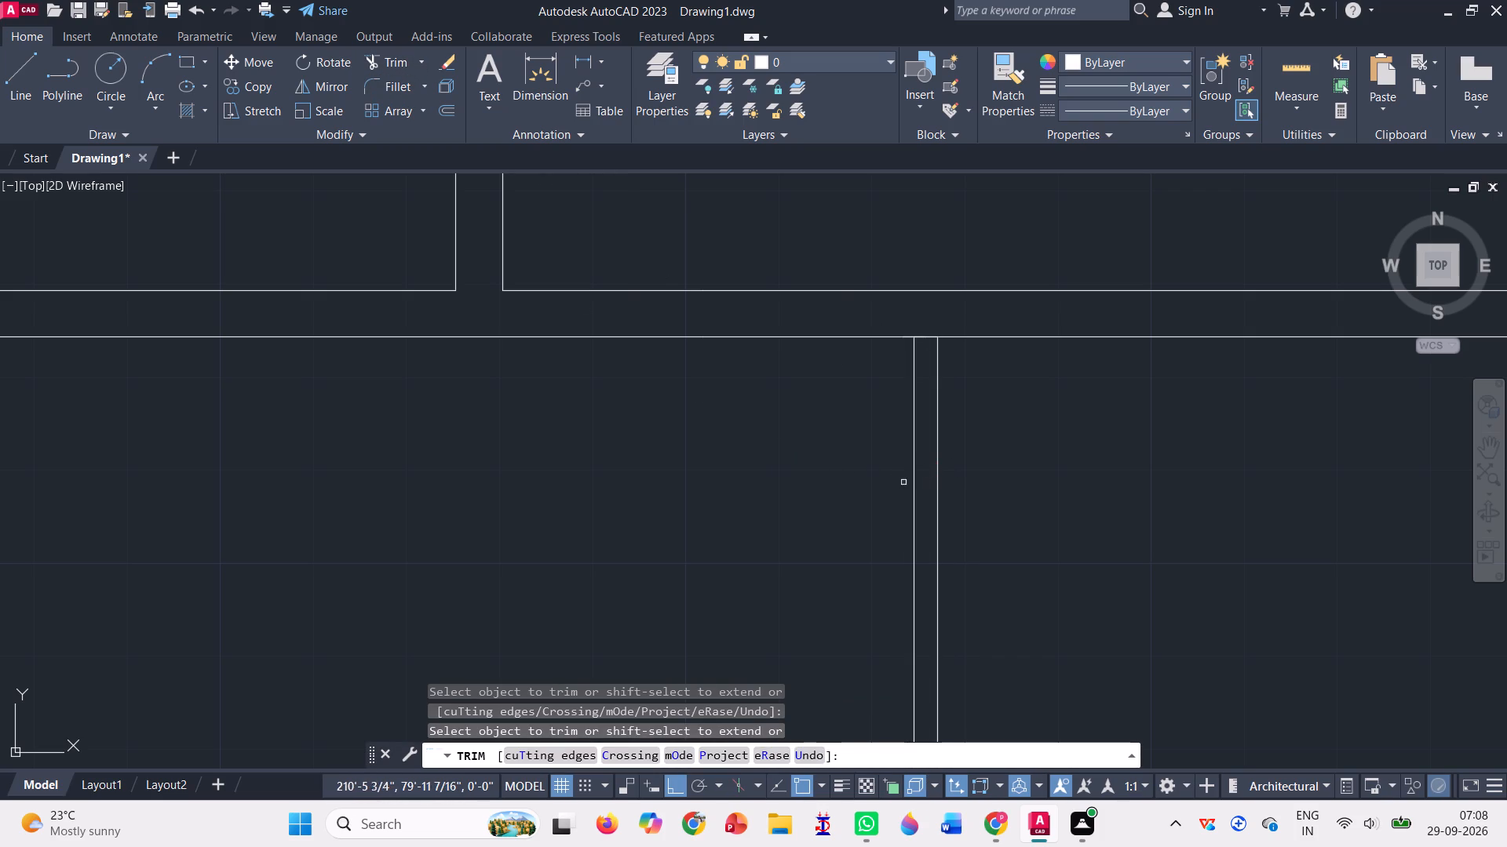
Trim the two line ends of the lower-right room's top wall where they run through the right outer wall.
{"action": "scroll", "coordinate": [641, 476], "scroll_direction": "down", "scroll_amount": 4}
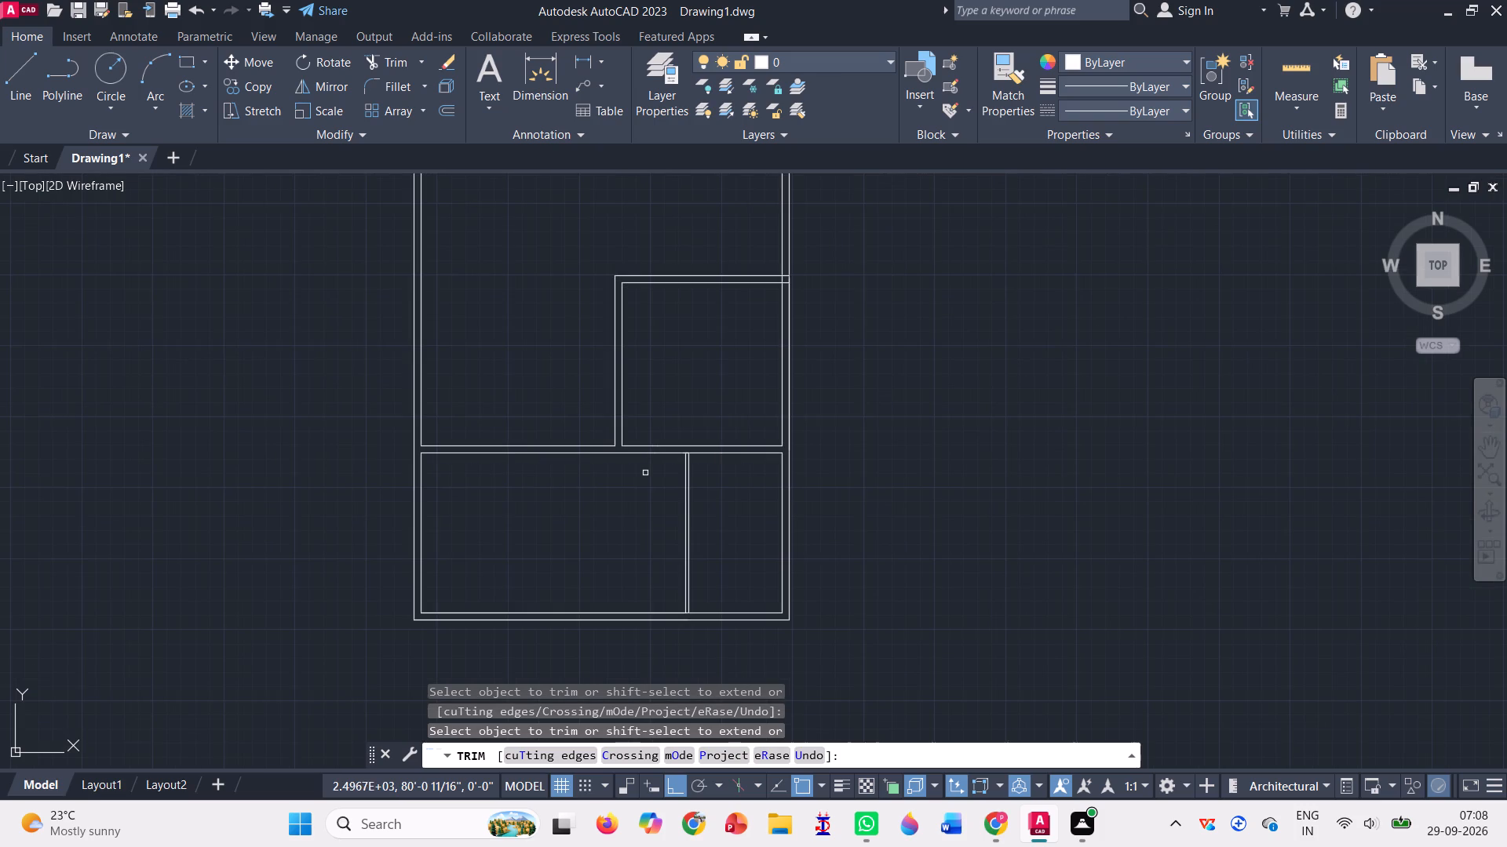
{"action": "scroll", "coordinate": [792, 253], "scroll_direction": "up", "scroll_amount": 3}
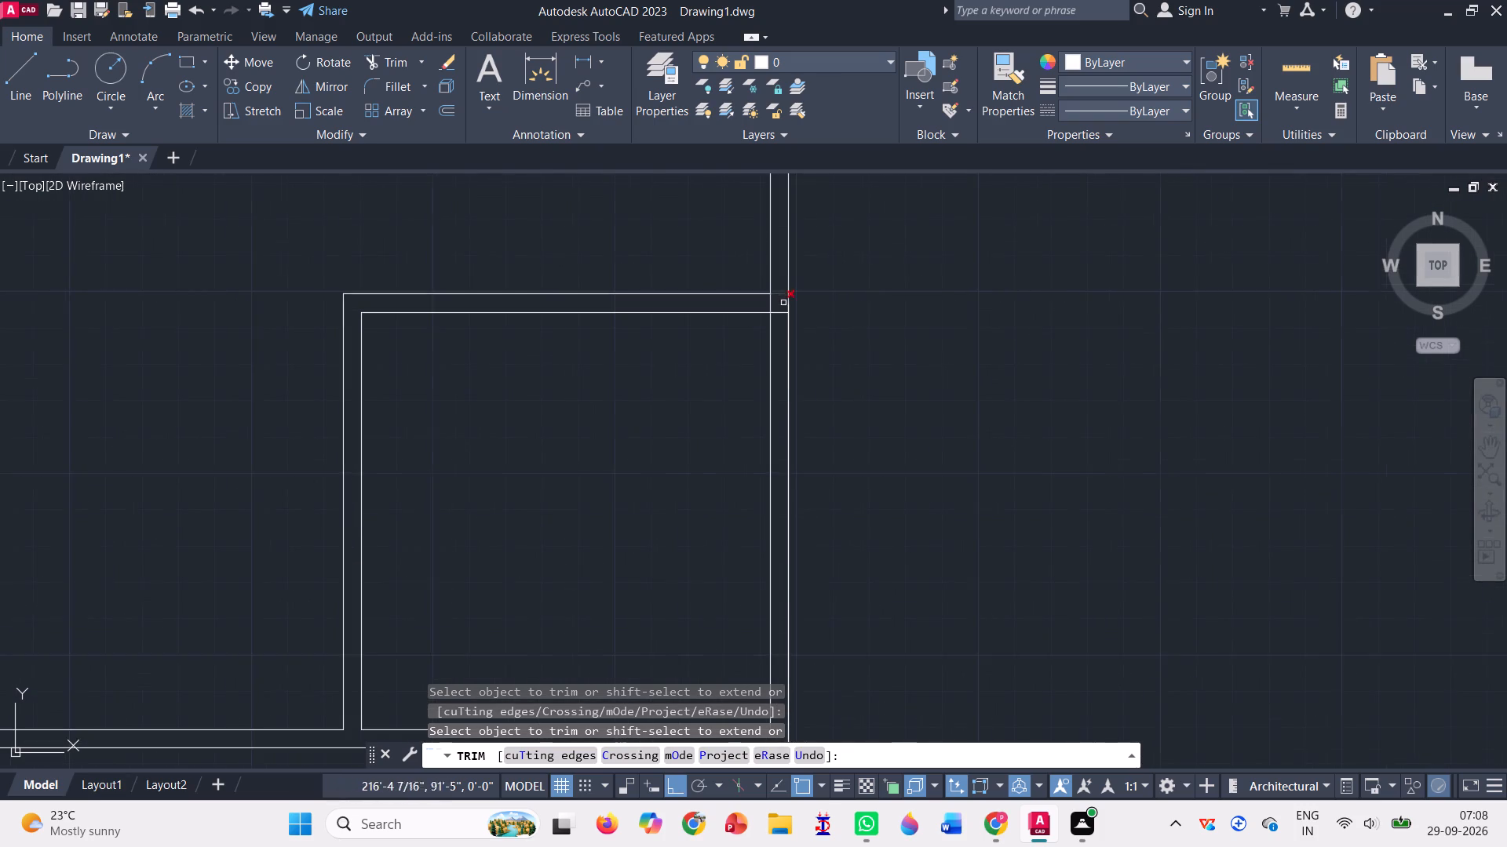
{"action": "scroll", "coordinate": [777, 311], "scroll_direction": "up", "scroll_amount": 1}
{"action": "left_click_drag", "start_coordinate": [775, 258], "coordinate": [753, 297]}
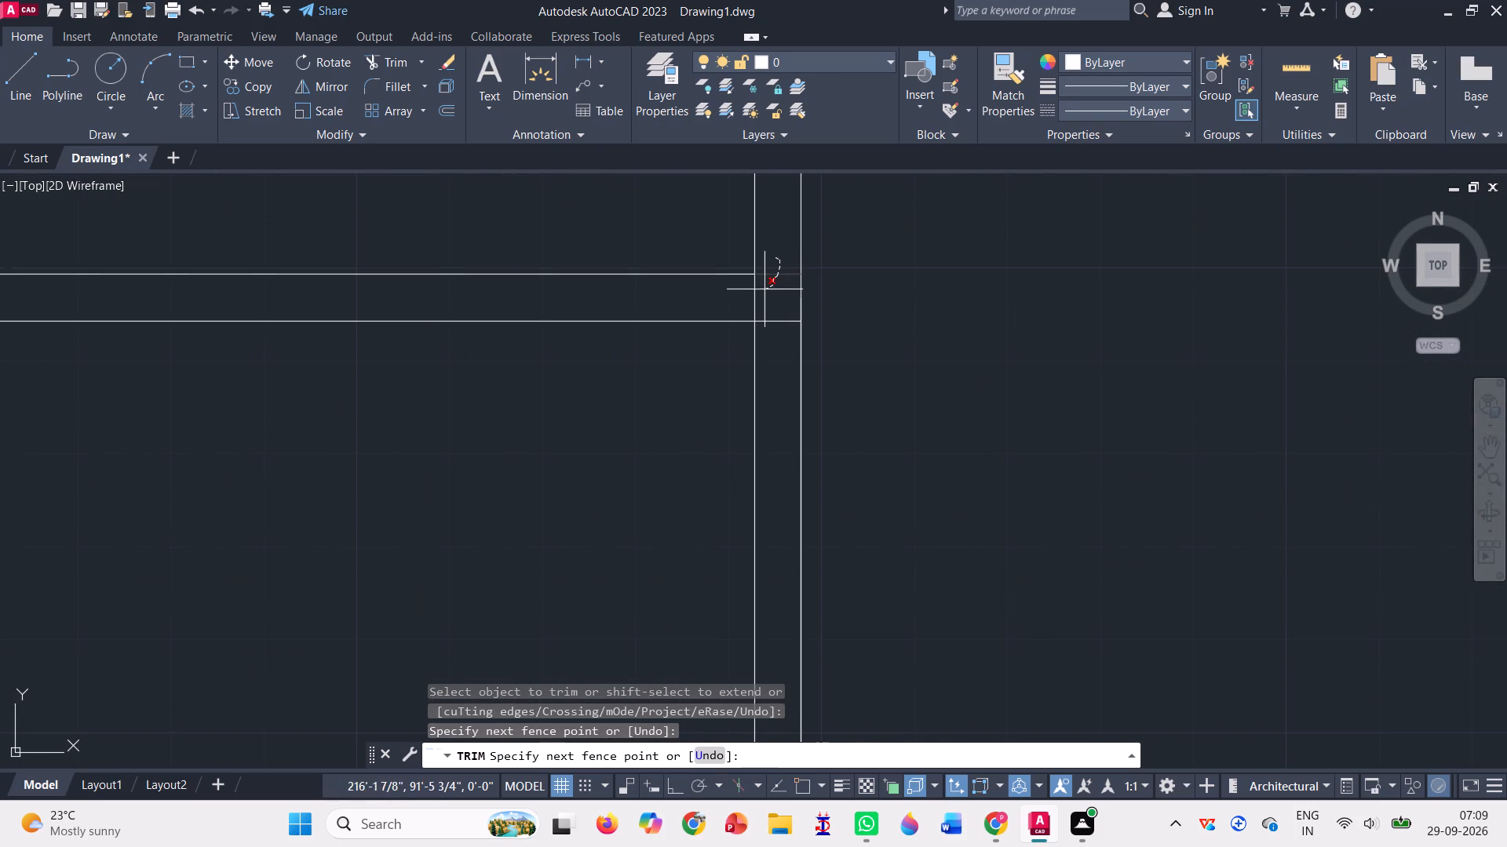
{"action": "left_click_drag", "start_coordinate": [753, 297], "coordinate": [770, 334]}
Trim the two vertical partition line ends that run through the bottom wall of the upper-right room block.
{"action": "scroll", "coordinate": [799, 329], "scroll_direction": "down", "scroll_amount": 3}
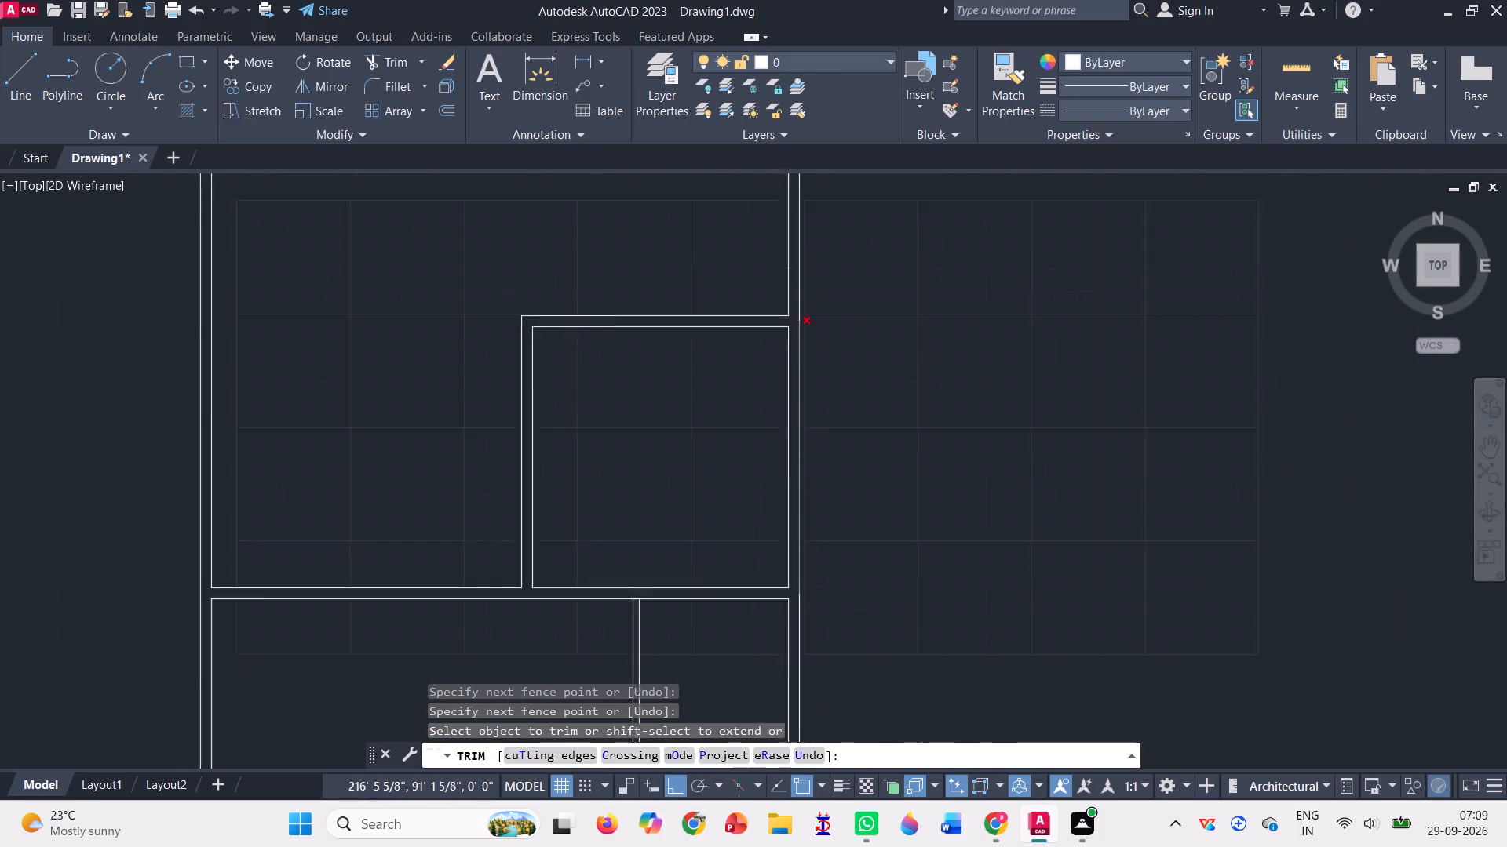
{"action": "scroll", "coordinate": [799, 329], "scroll_direction": "down", "scroll_amount": 3}
{"action": "scroll", "coordinate": [774, 238], "scroll_direction": "up", "scroll_amount": 2}
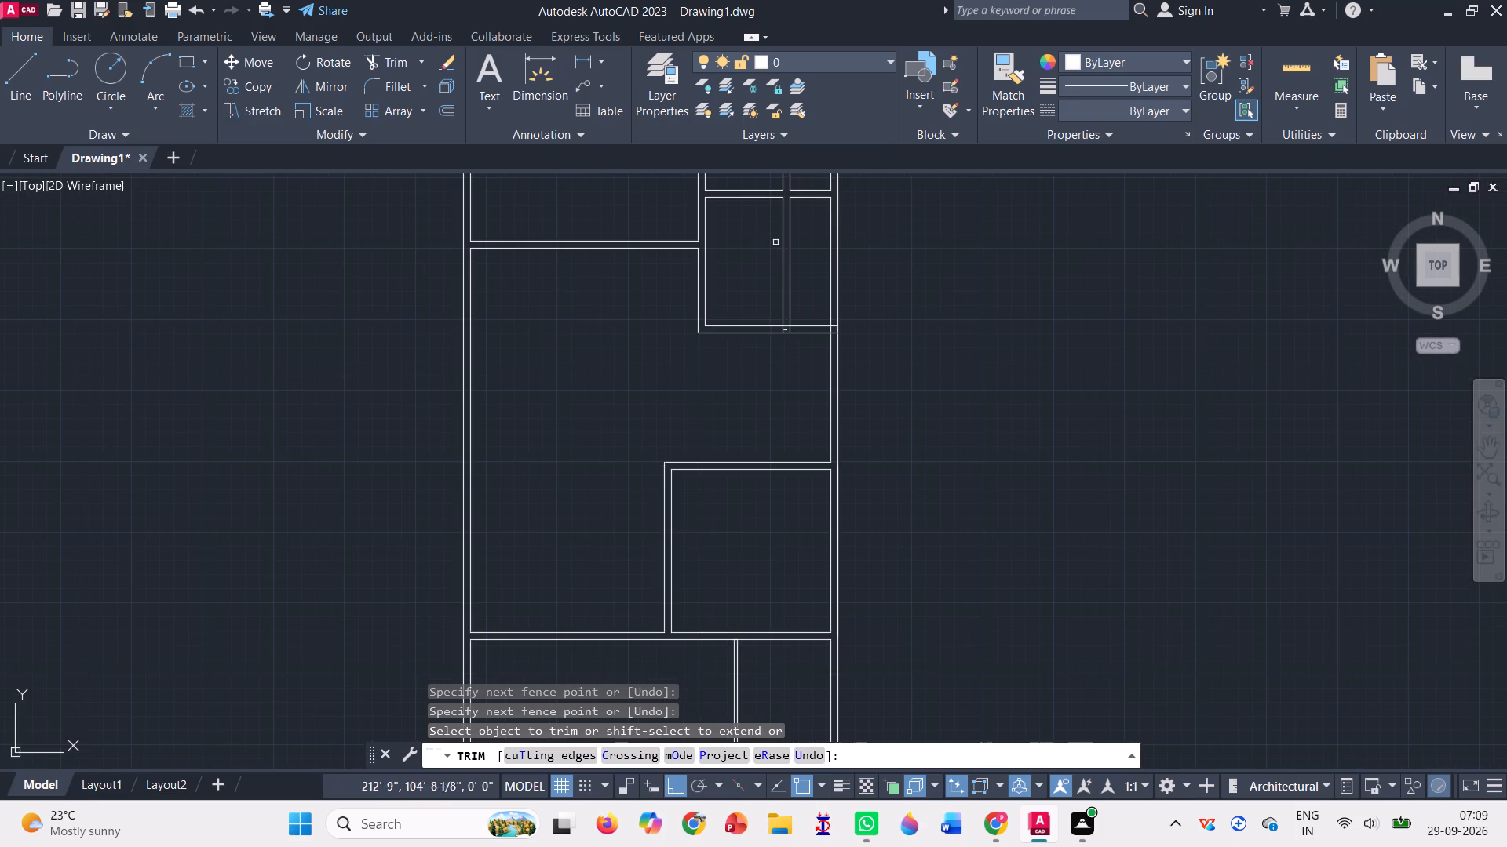
{"action": "scroll", "coordinate": [783, 289], "scroll_direction": "up", "scroll_amount": 4}
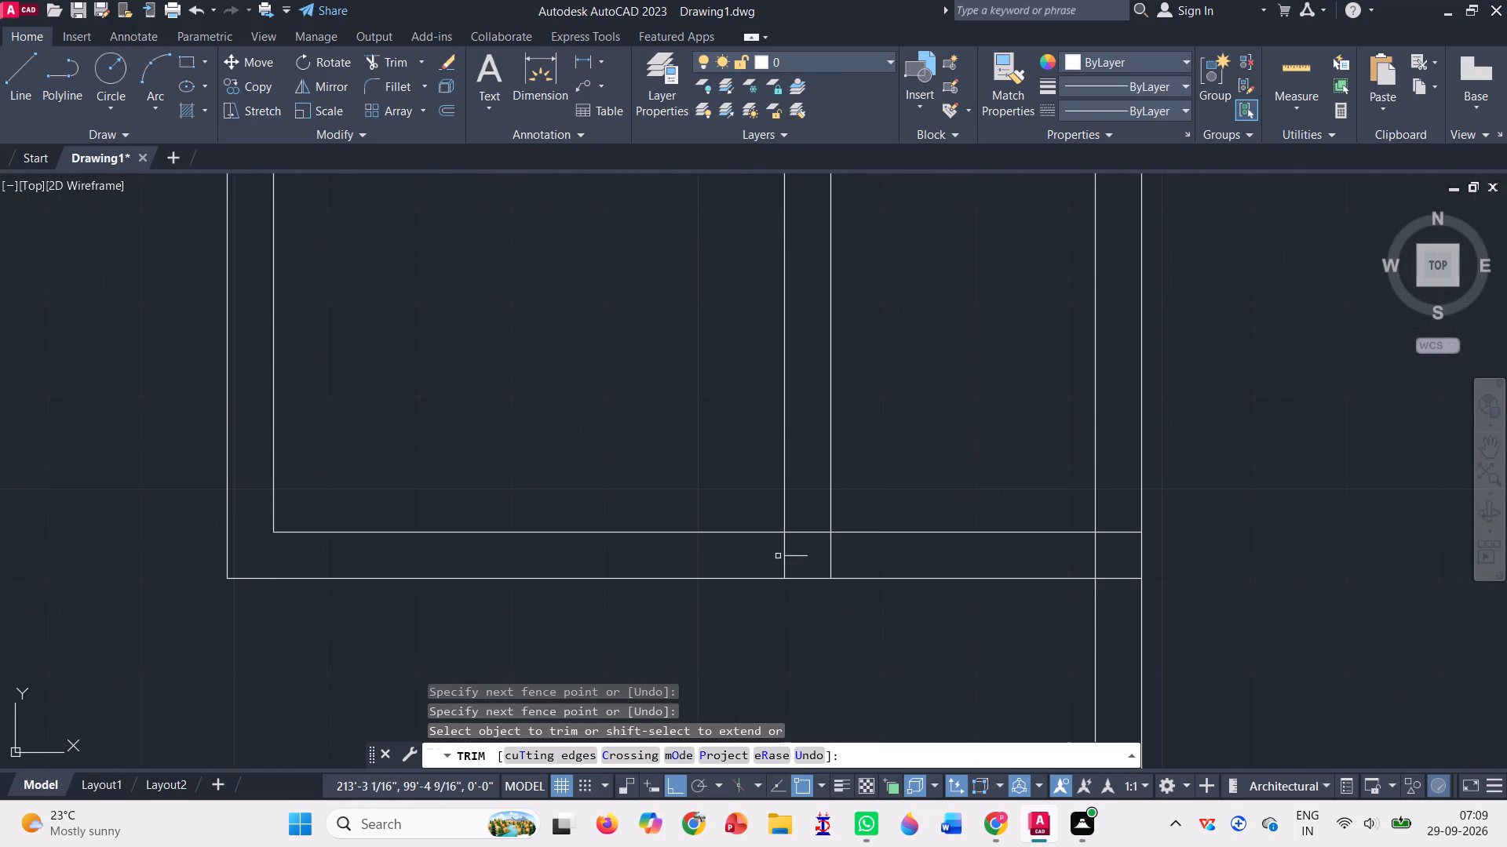
{"action": "left_click_drag", "start_coordinate": [773, 554], "coordinate": [807, 561]}
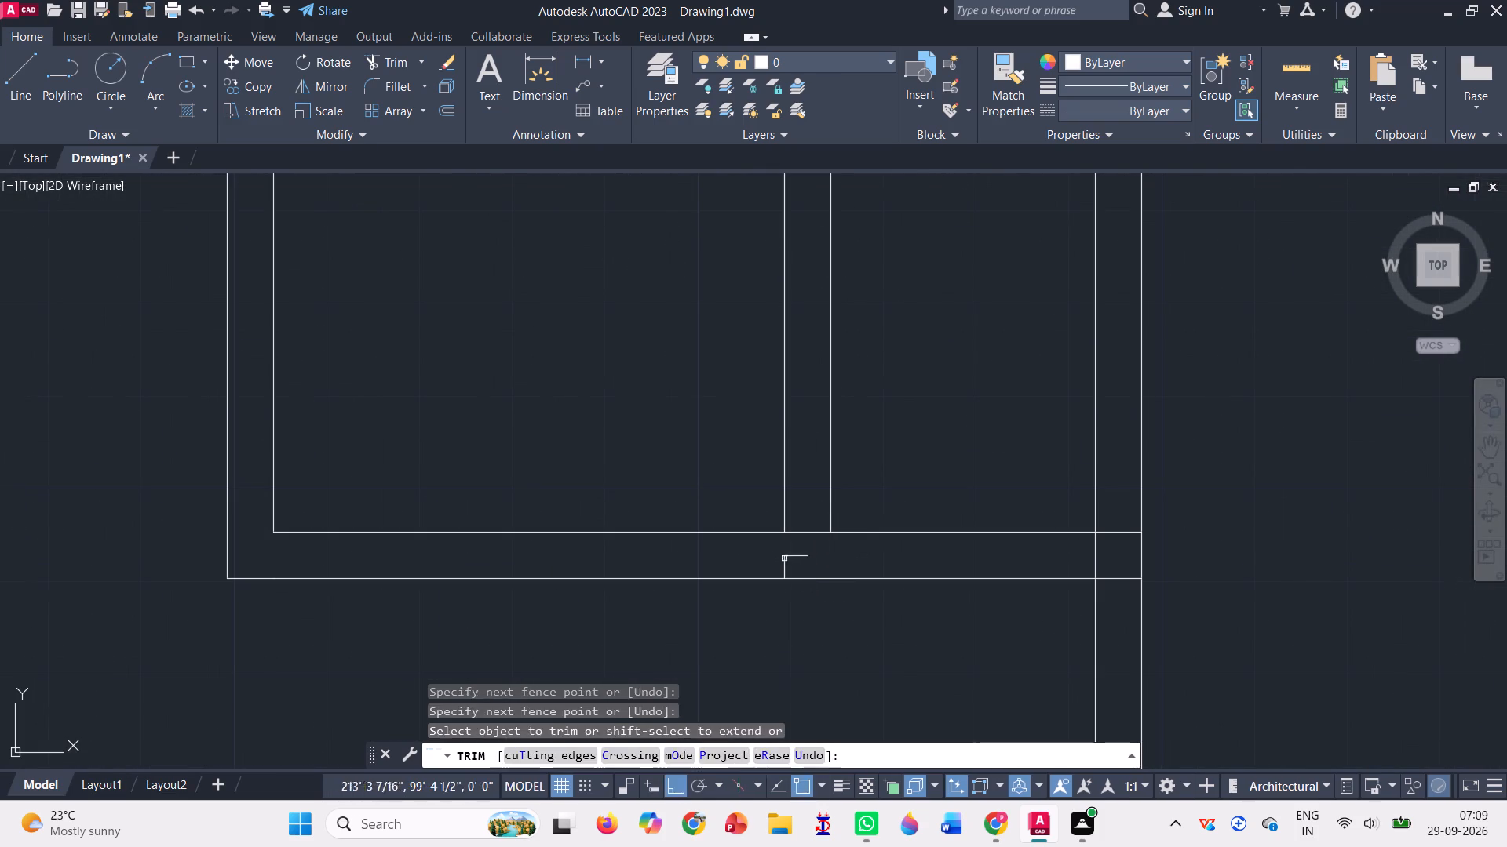
{"action": "left_click_drag", "start_coordinate": [768, 558], "coordinate": [801, 548]}
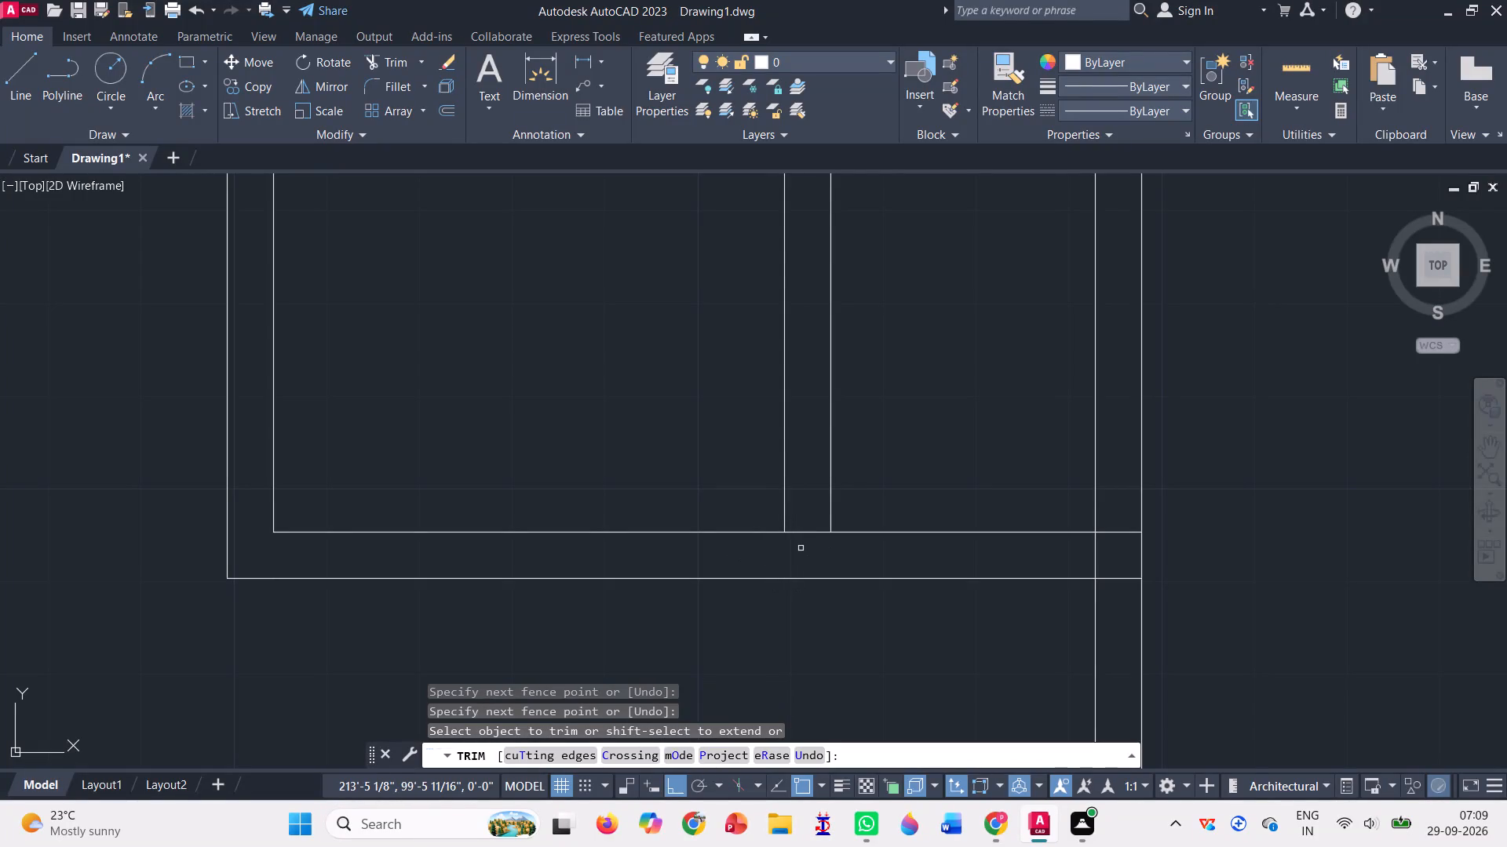
Draw a line along the vertical partition's right face, from the middle wall's upper line down to the bottom wall's lower line.
{"action": "scroll", "coordinate": [679, 617], "scroll_direction": "down", "scroll_amount": 2}
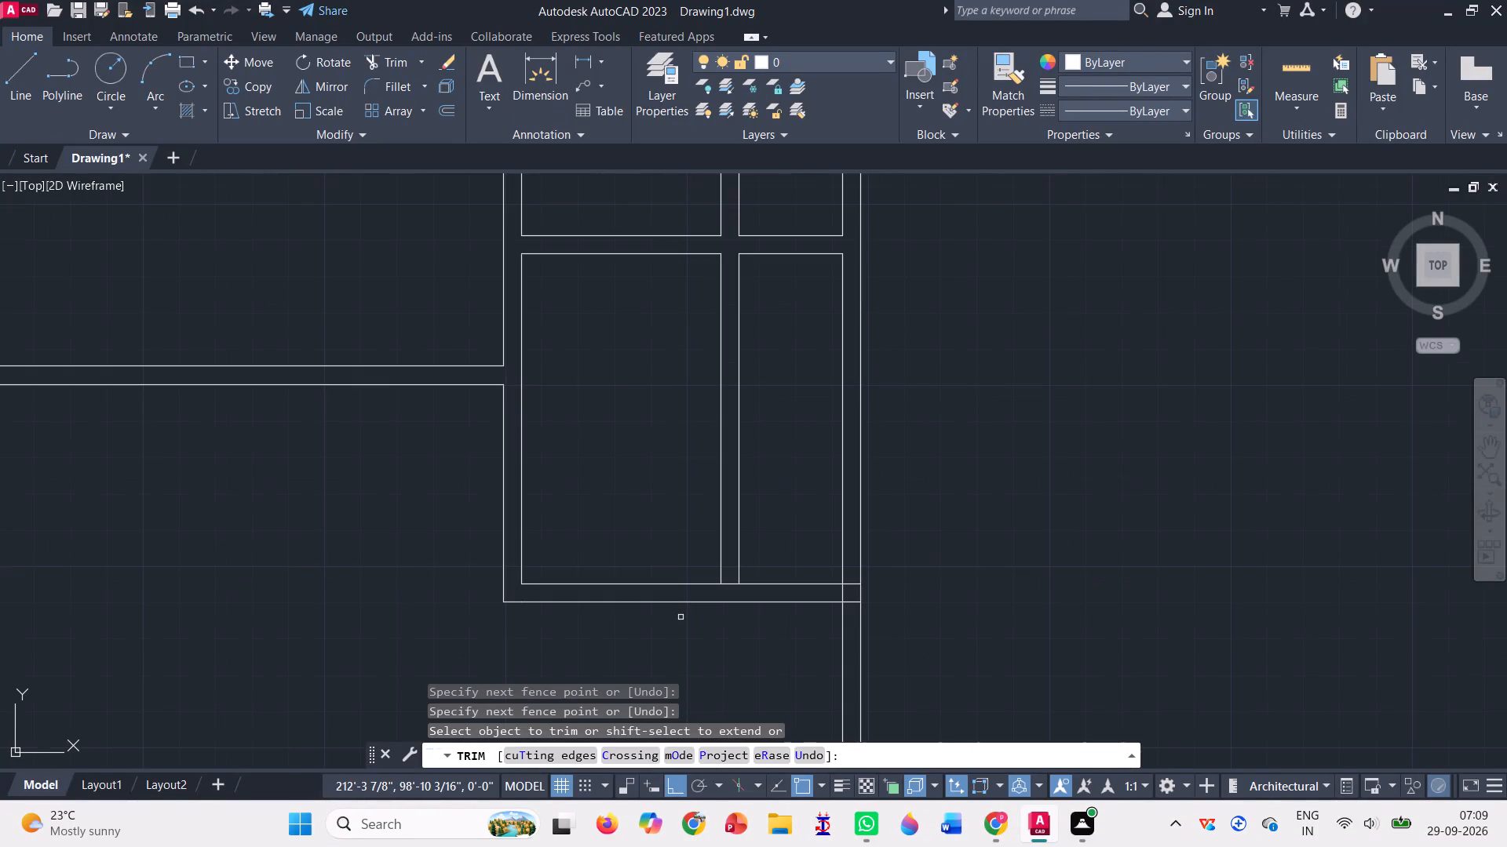
{"action": "scroll", "coordinate": [681, 617], "scroll_direction": "down", "scroll_amount": 2}
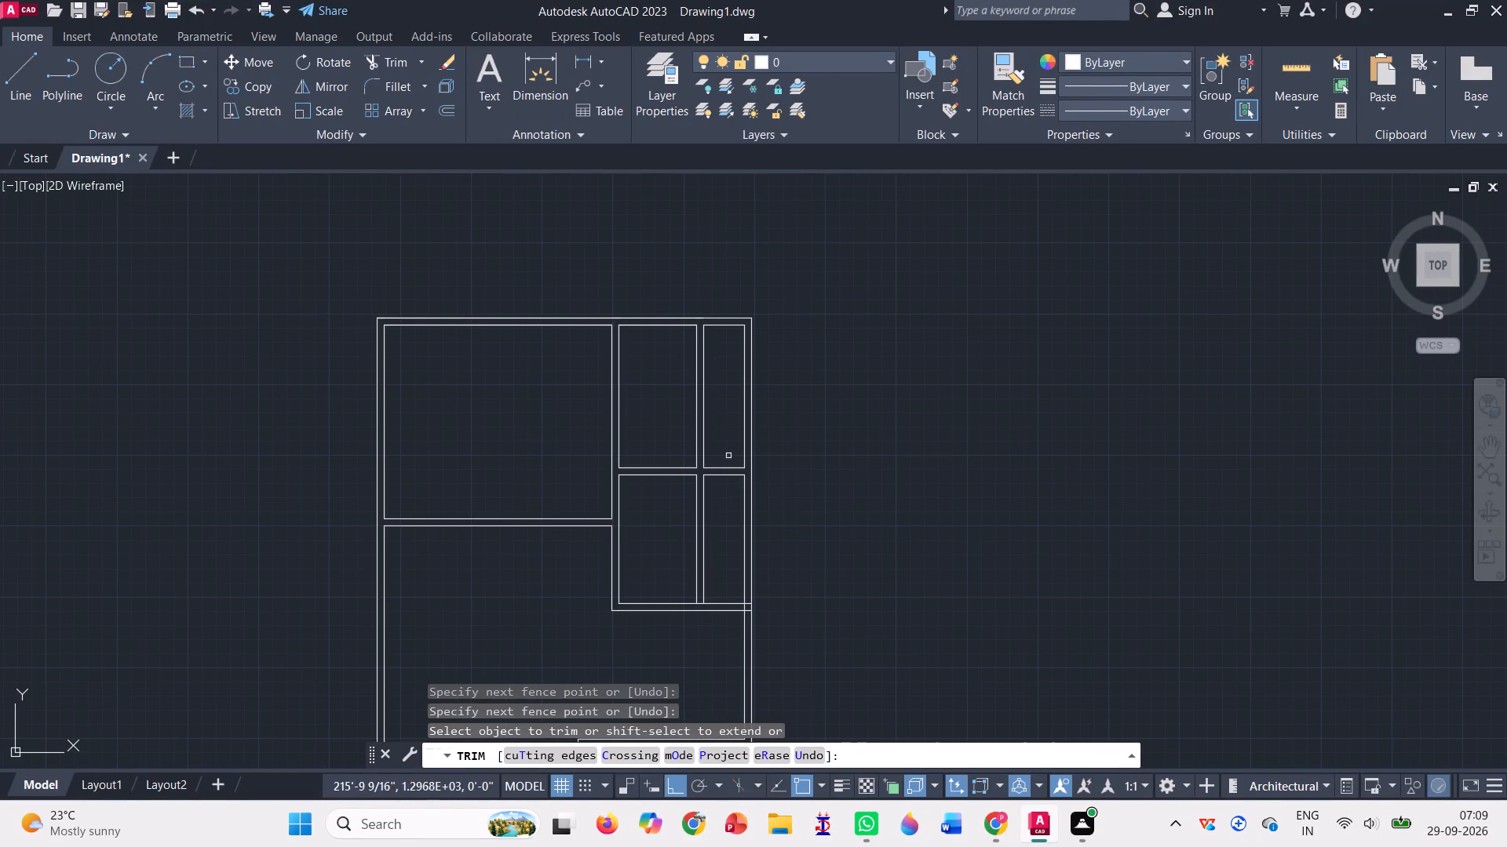
{"action": "left_click", "coordinate": [17, 75]}
{"action": "scroll", "coordinate": [629, 382], "scroll_direction": "up", "scroll_amount": 2}
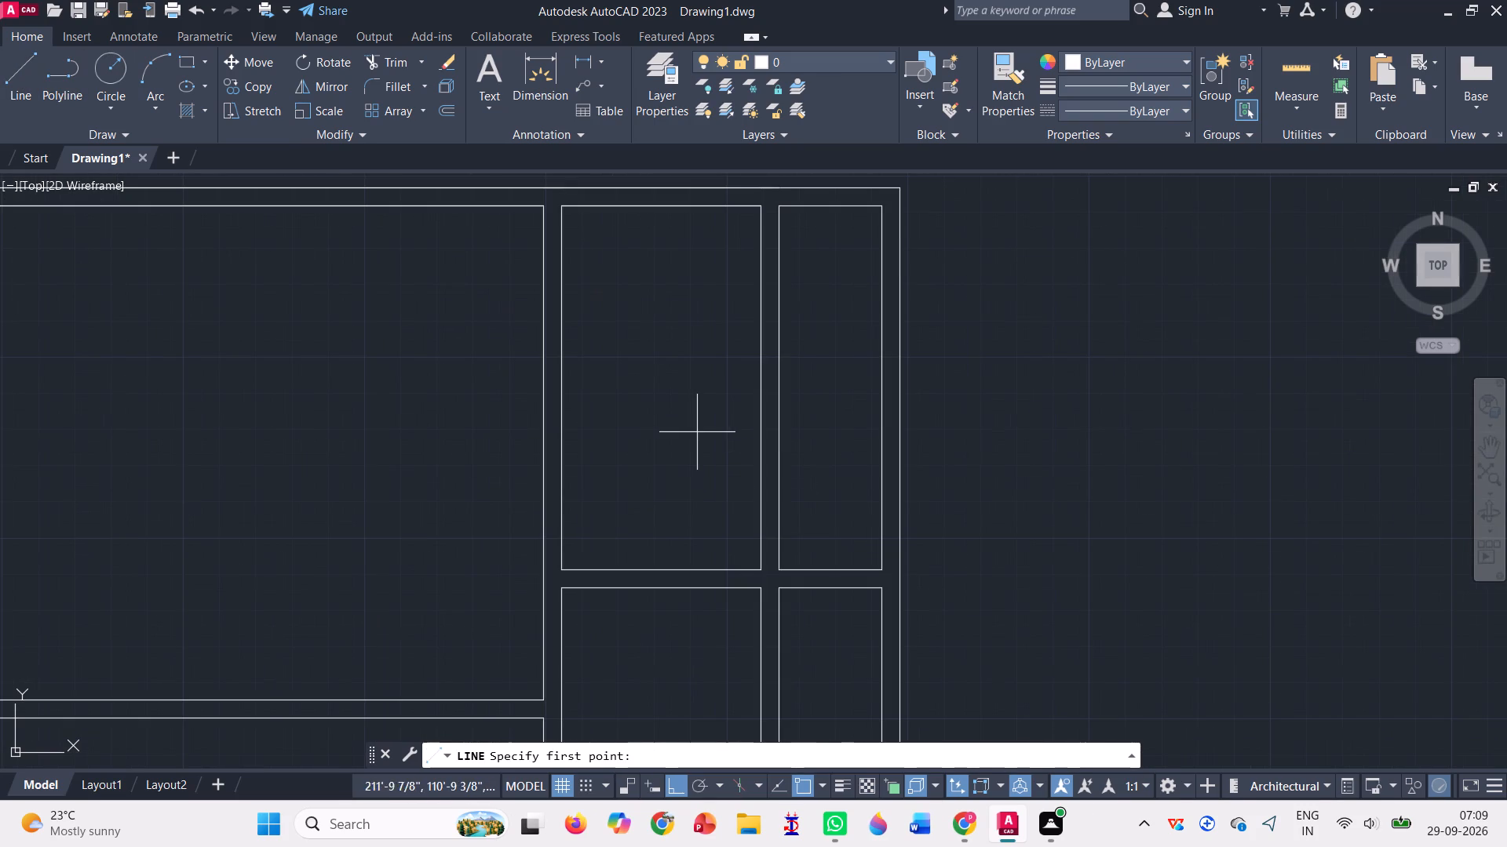
{"action": "left_click", "coordinate": [776, 568]}
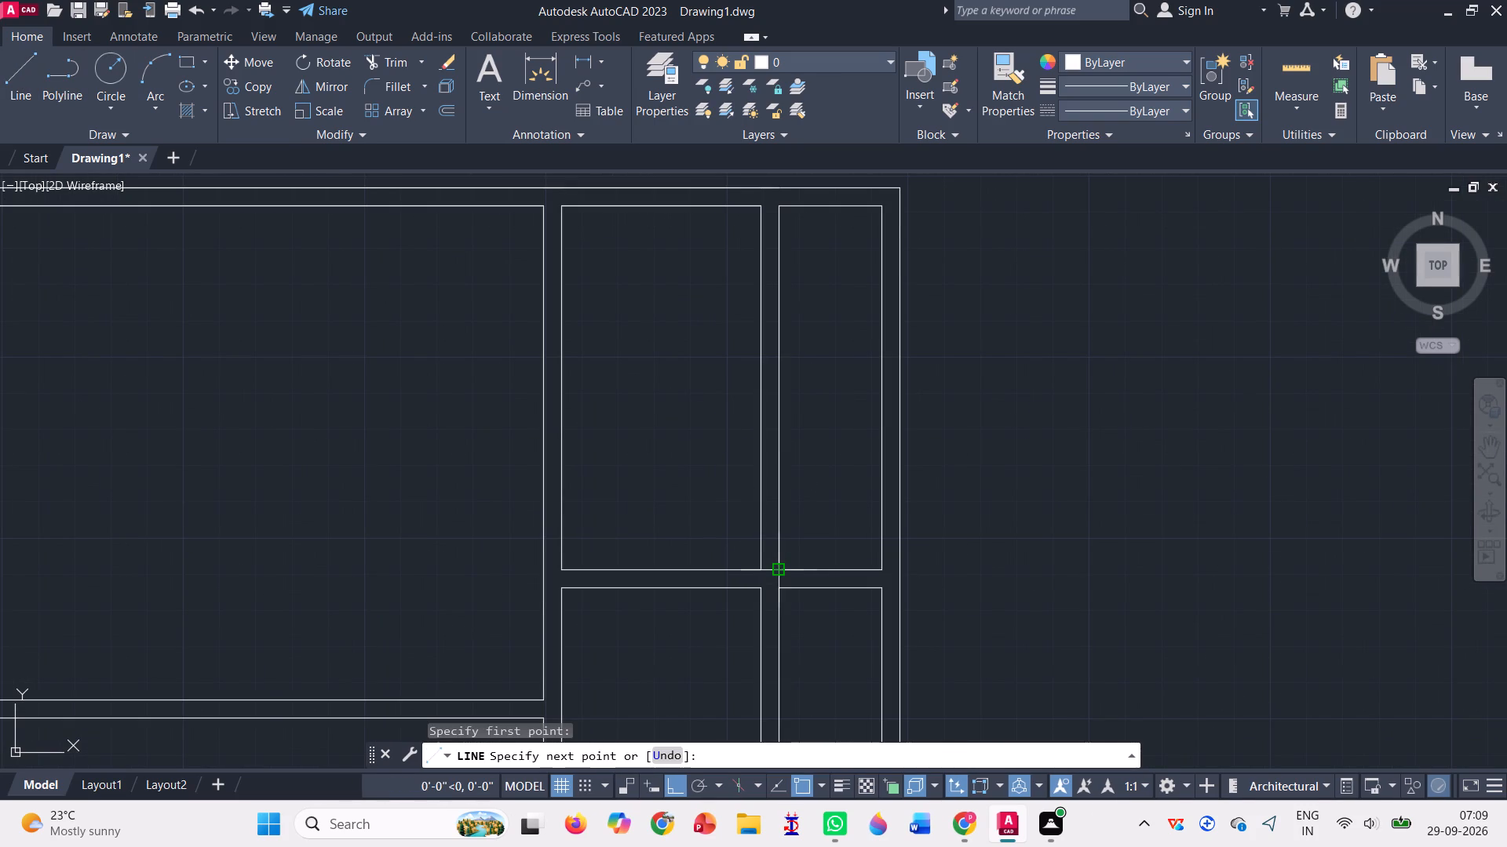
{"action": "left_click", "coordinate": [779, 594]}
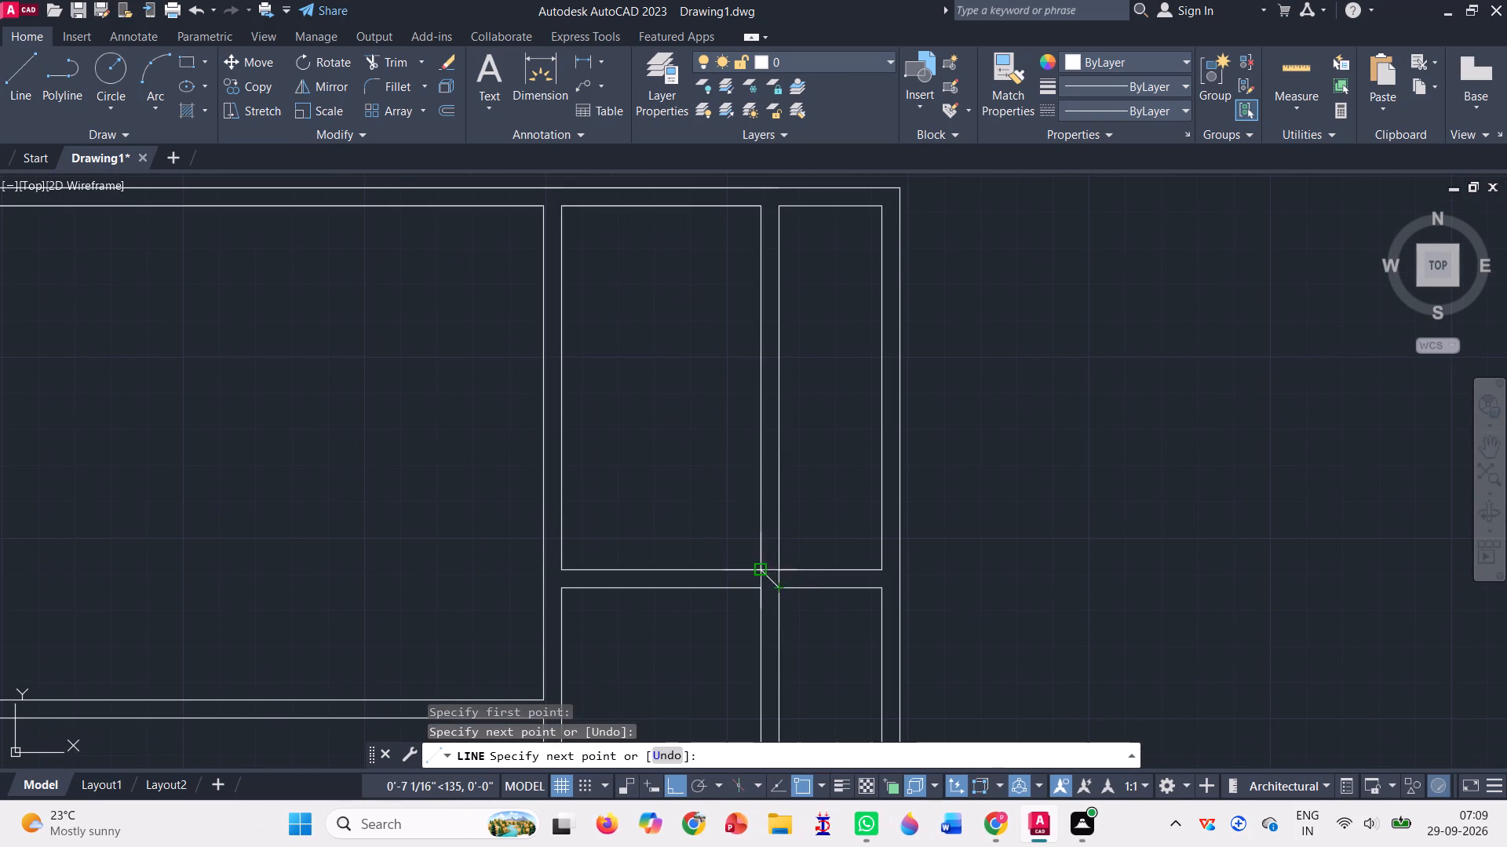
{"action": "scroll", "coordinate": [753, 529], "scroll_direction": "down", "scroll_amount": 4}
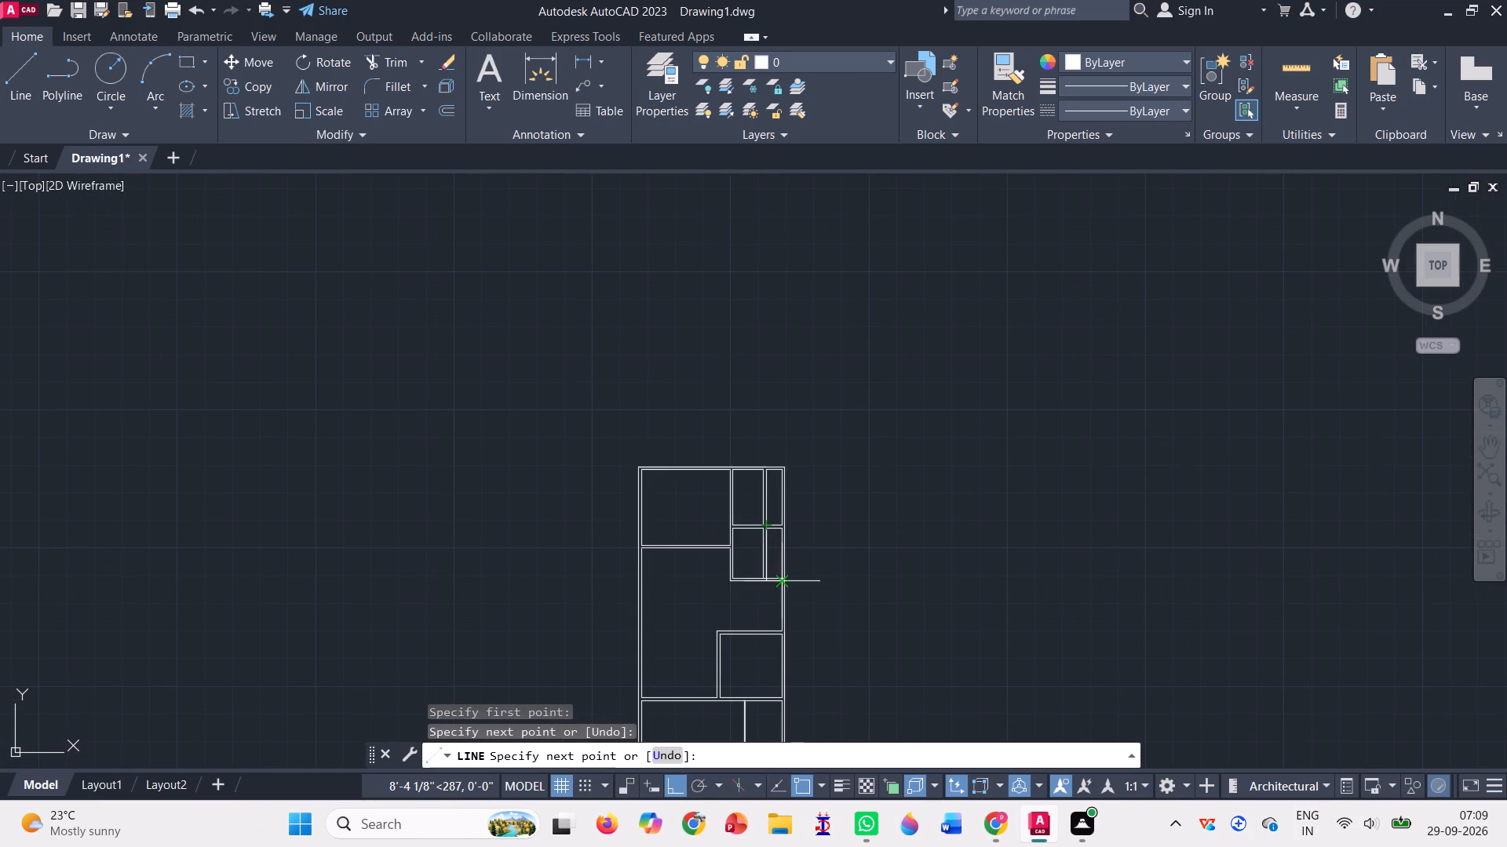
{"action": "scroll", "coordinate": [782, 584], "scroll_direction": "up", "scroll_amount": 4}
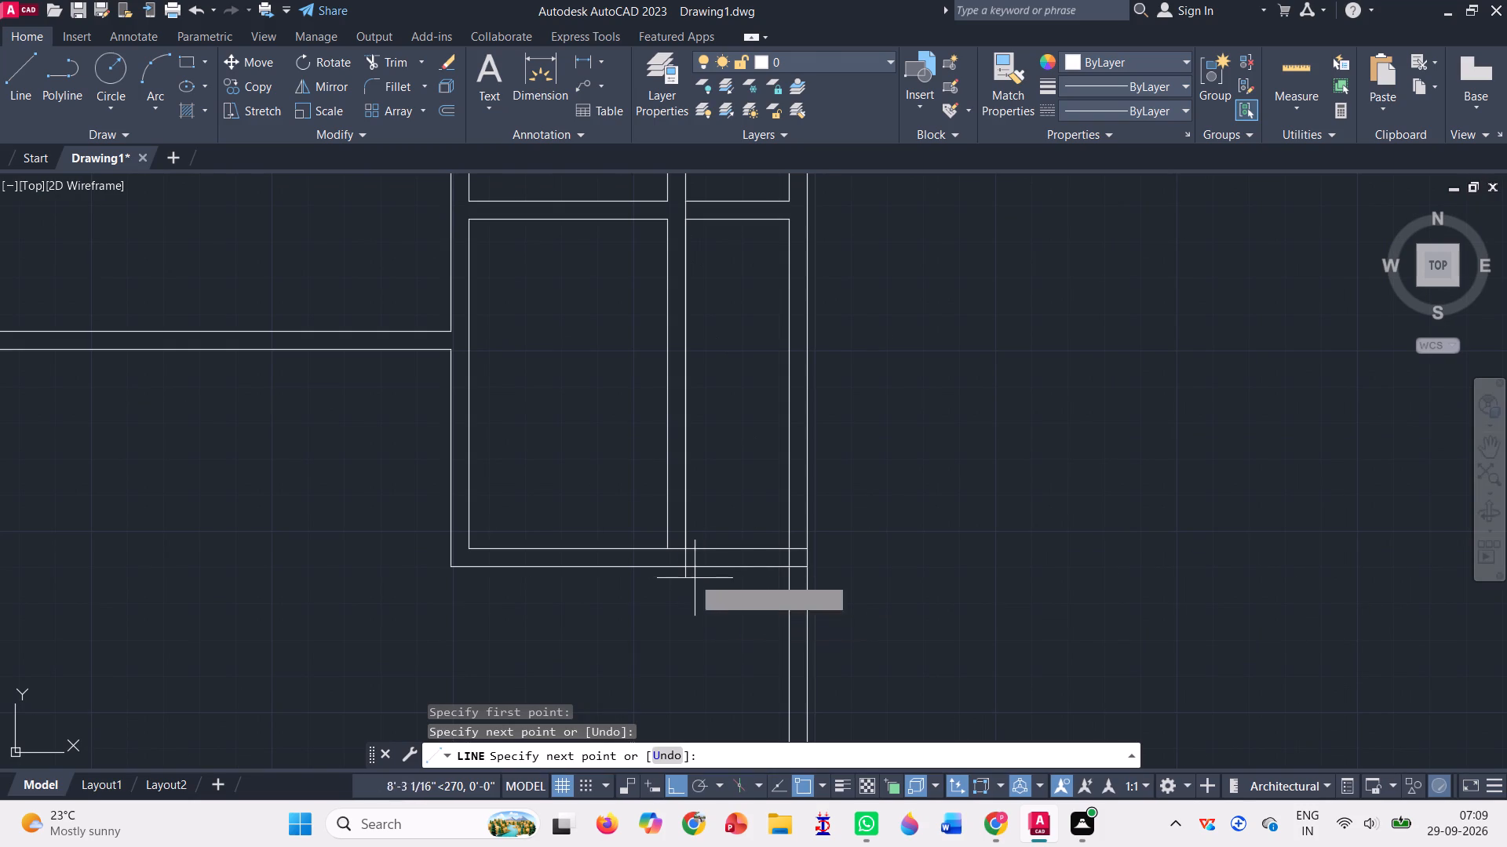
{"action": "left_click", "coordinate": [689, 570]}
{"action": "key", "text": "Return"}
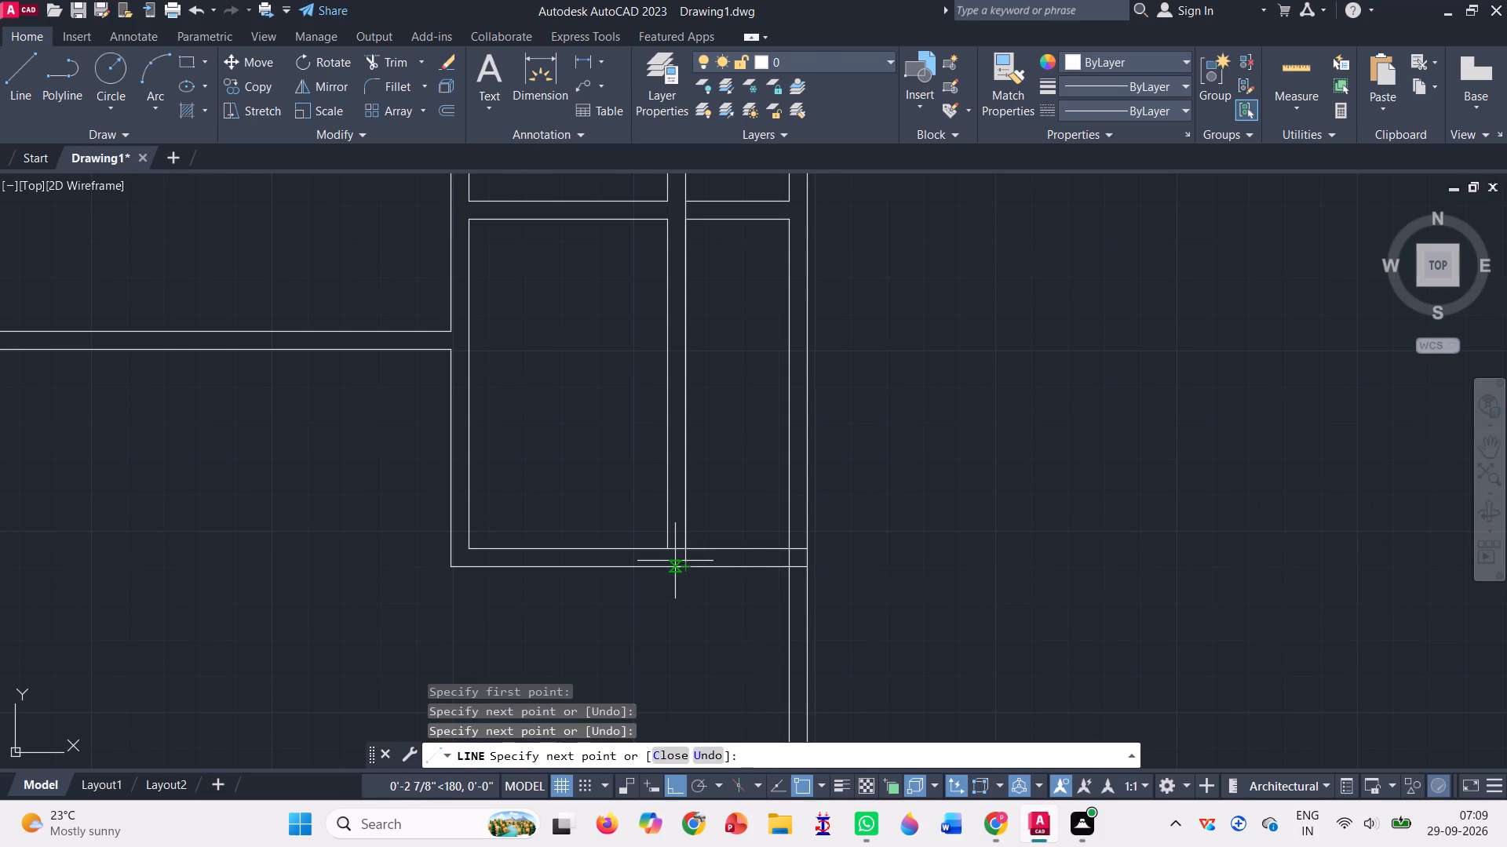
Trim away the middle and bottom horizontal wall lines between the vertical partition and the right outer wall.
{"action": "scroll", "coordinate": [675, 561], "scroll_direction": "down", "scroll_amount": 3}
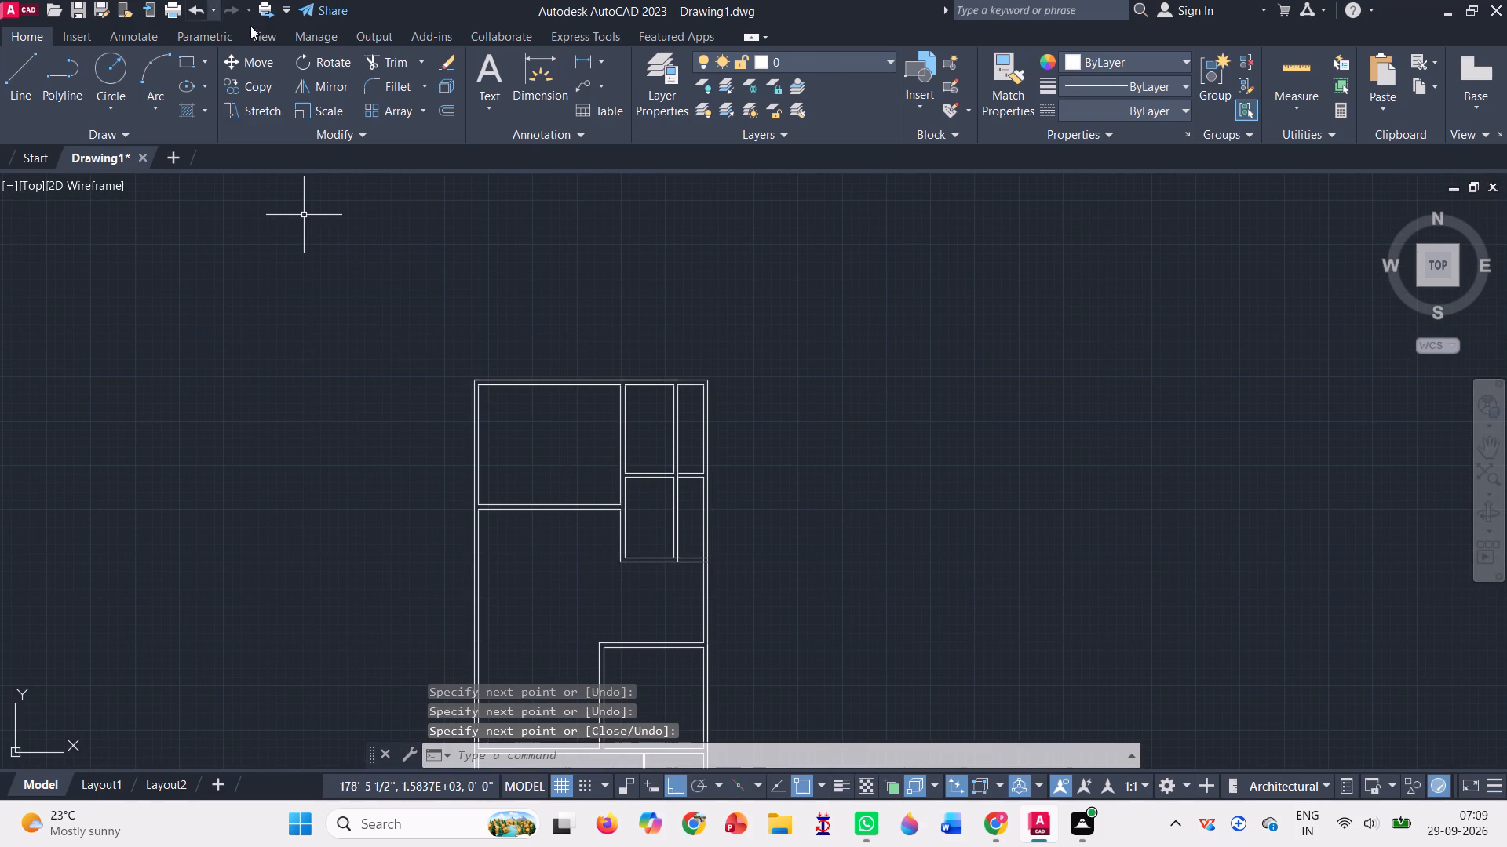
{"action": "left_click", "coordinate": [403, 59]}
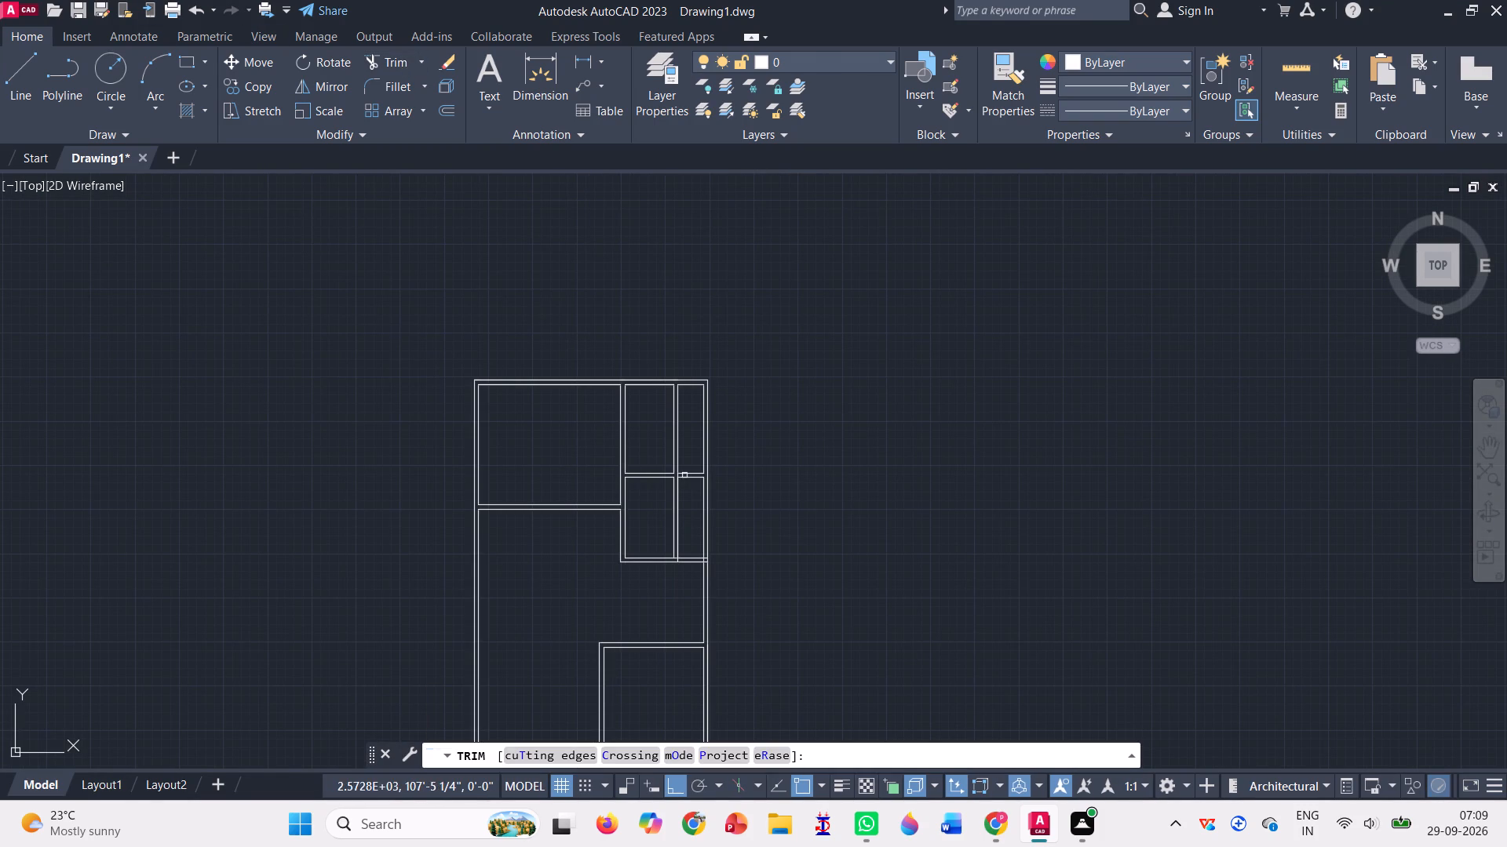
{"action": "left_click_drag", "start_coordinate": [687, 464], "coordinate": [694, 477]}
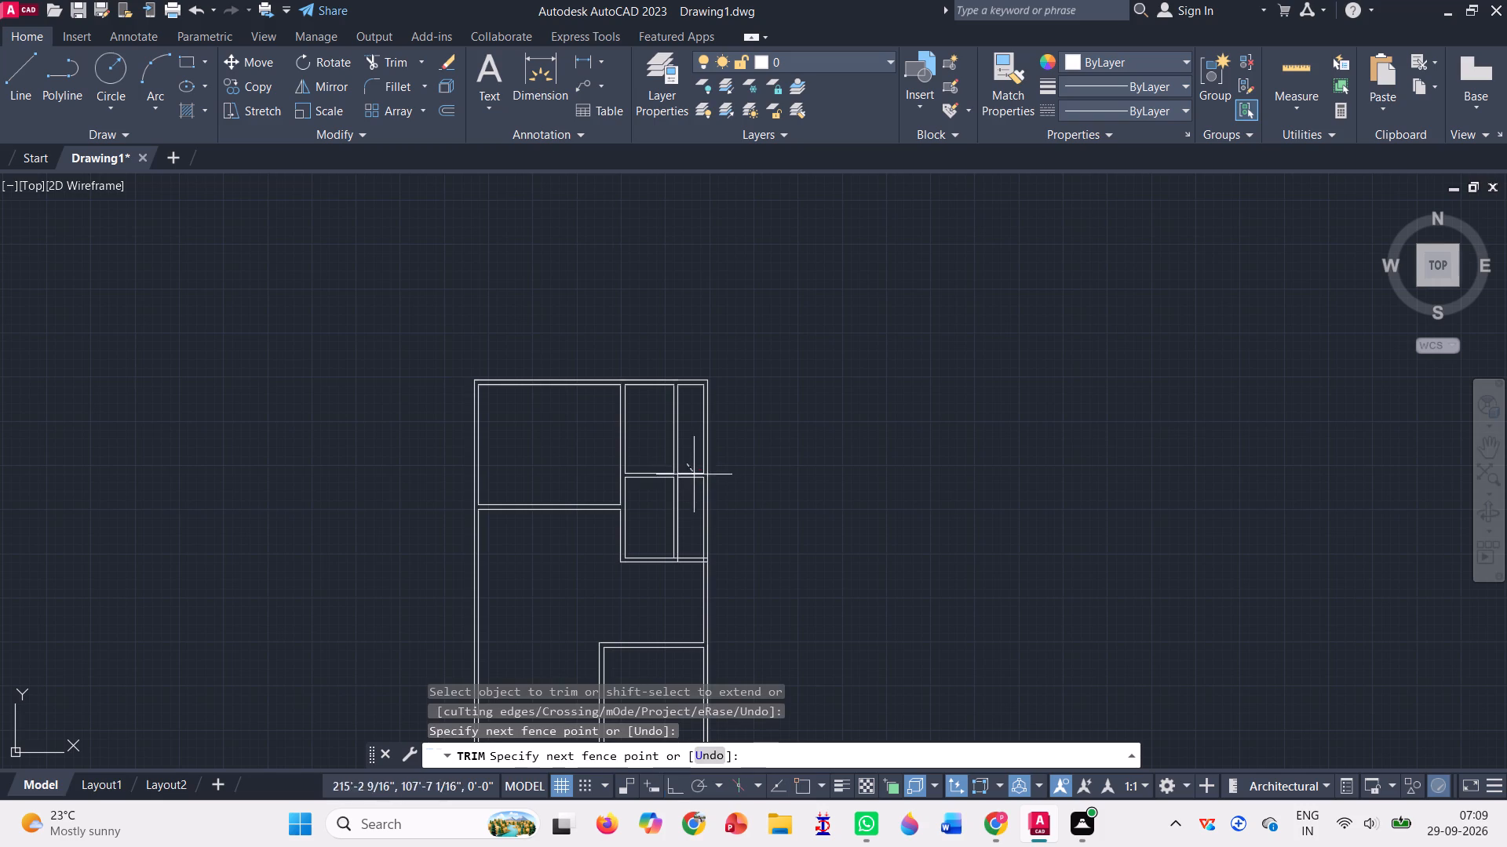
{"action": "left_click_drag", "start_coordinate": [694, 477], "coordinate": [695, 493]}
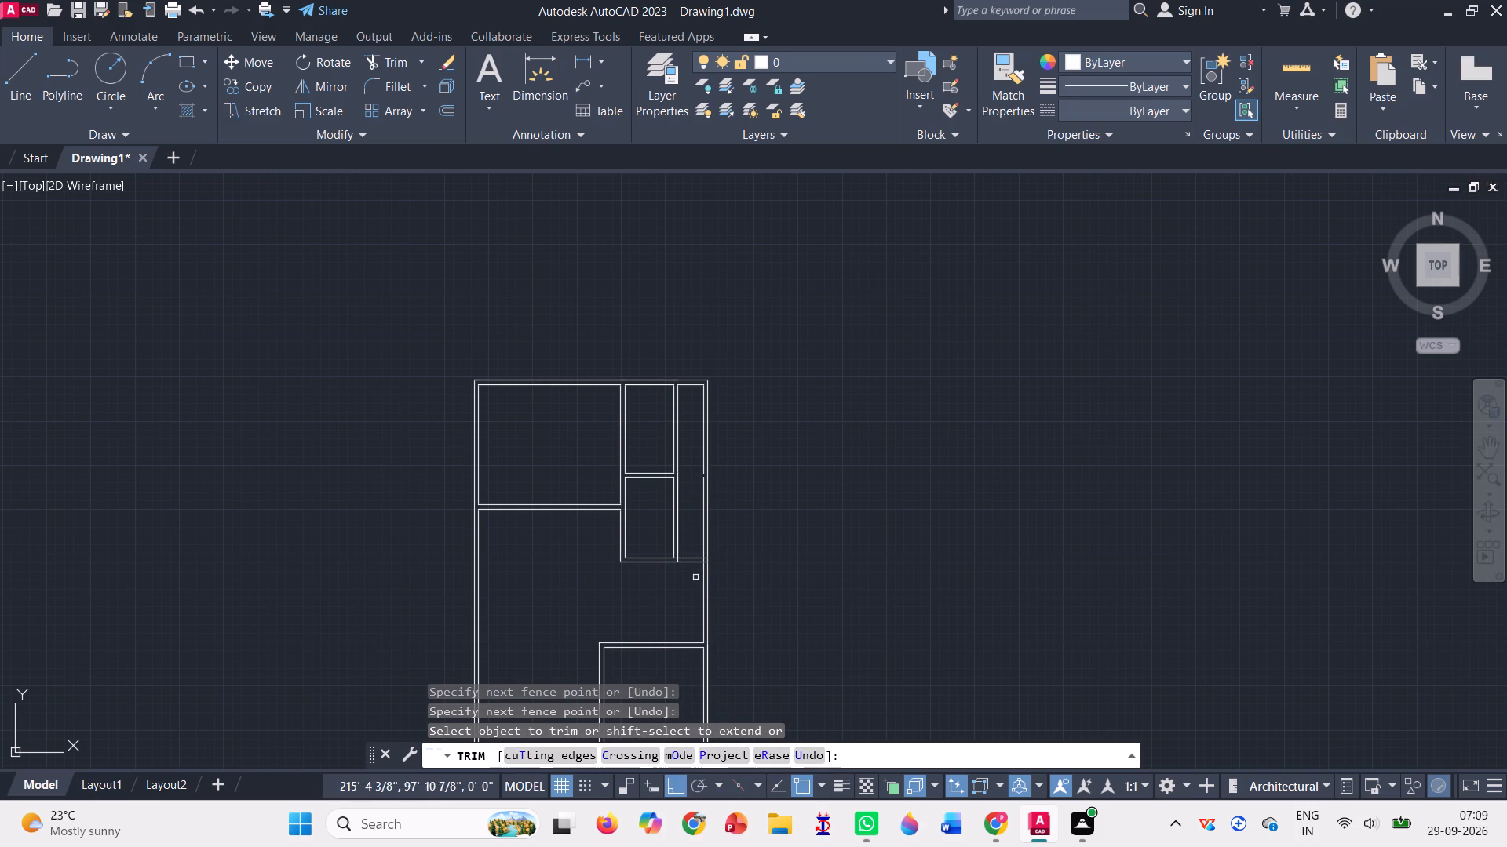
{"action": "left_click", "coordinate": [687, 574]}
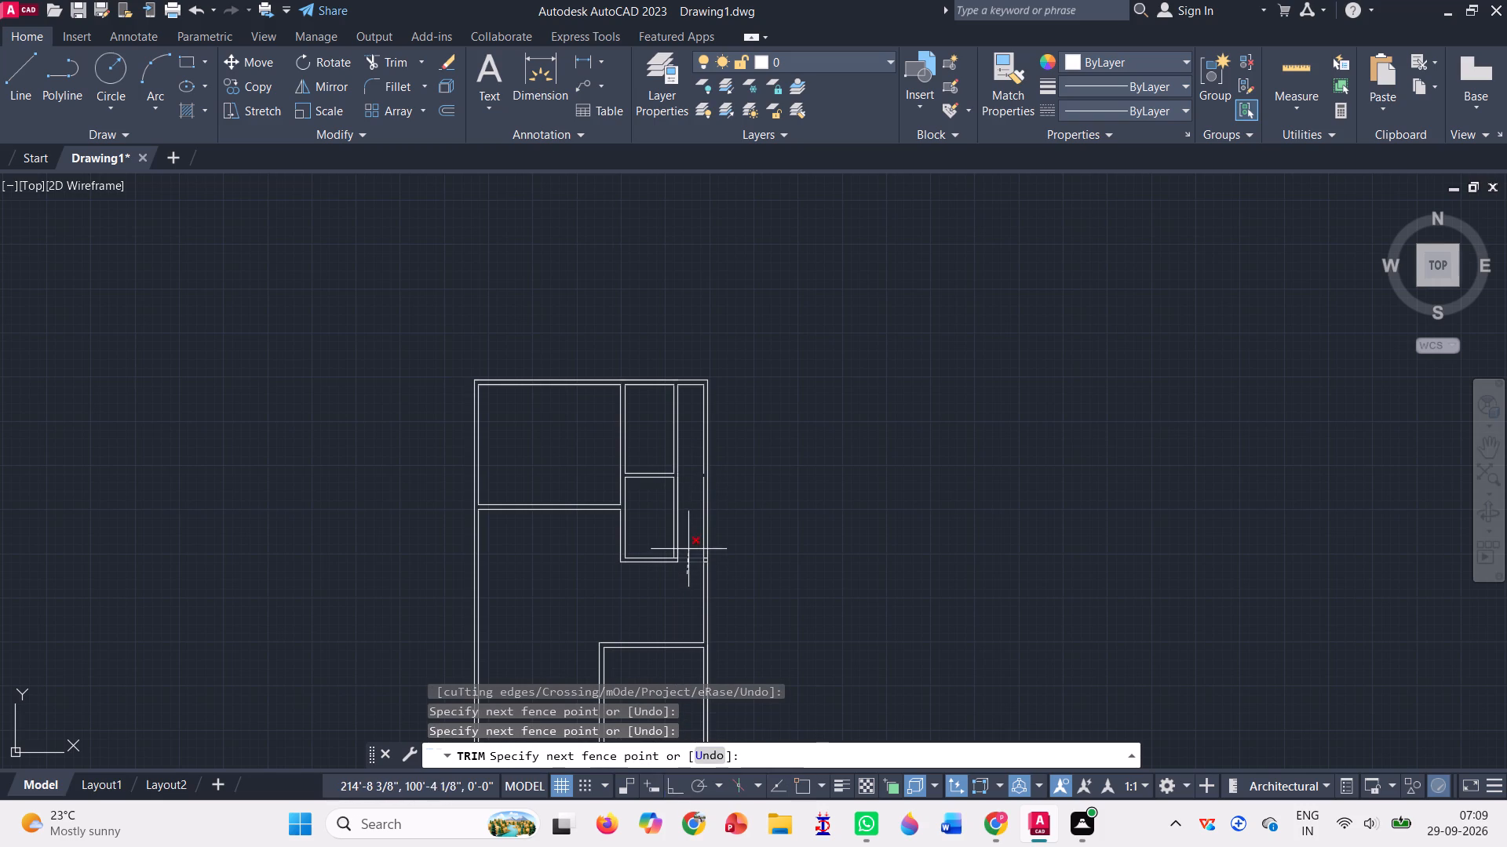
{"action": "left_click", "coordinate": [688, 549]}
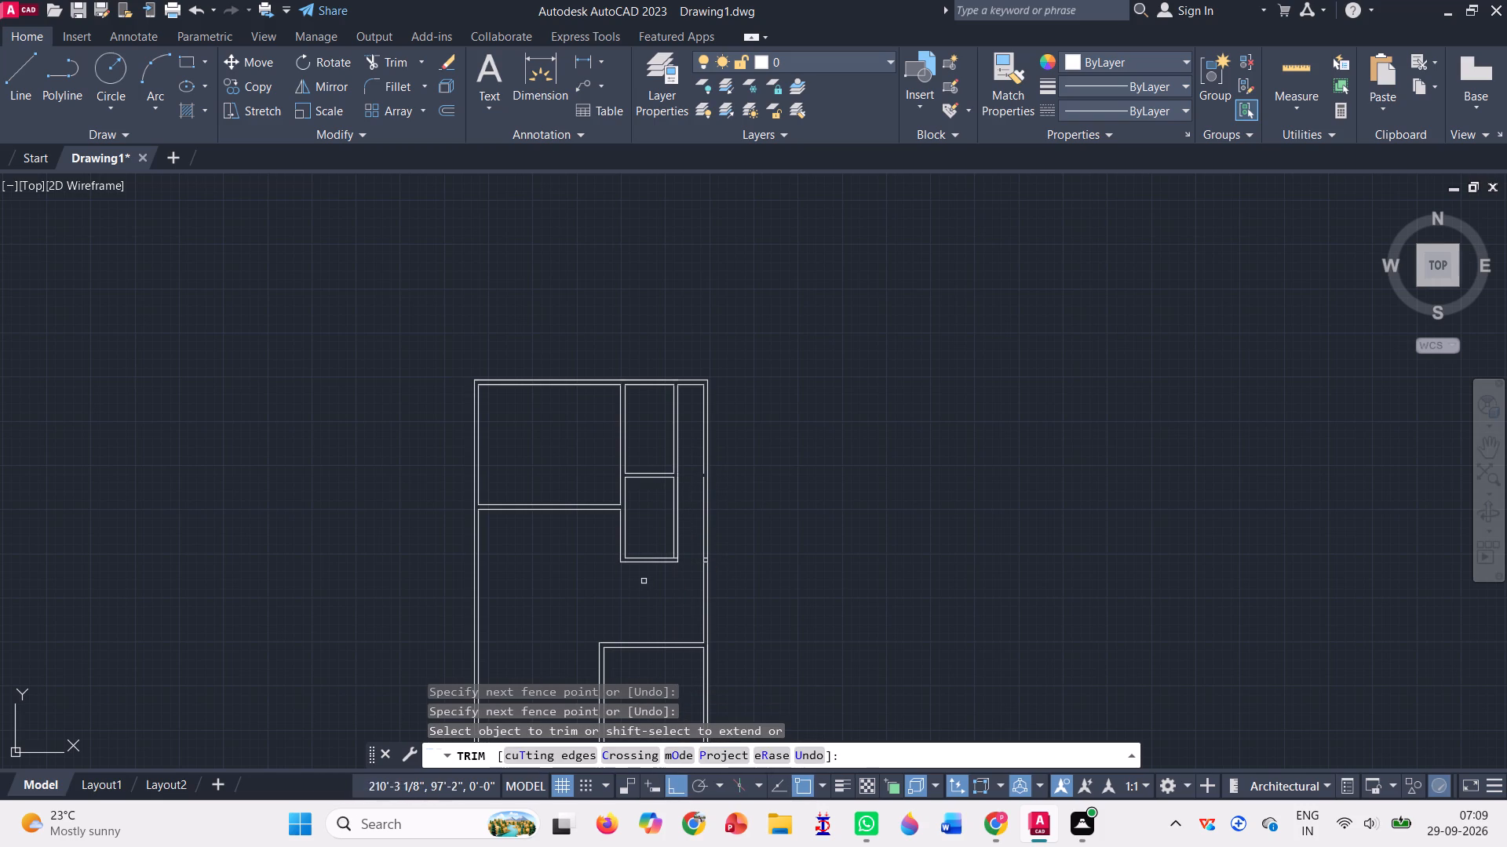
Draw a 5" horizontal line across the vertical partition, extending the middle wall's lower line to the partition's right face.
{"action": "scroll", "coordinate": [681, 508], "scroll_direction": "up", "scroll_amount": 3}
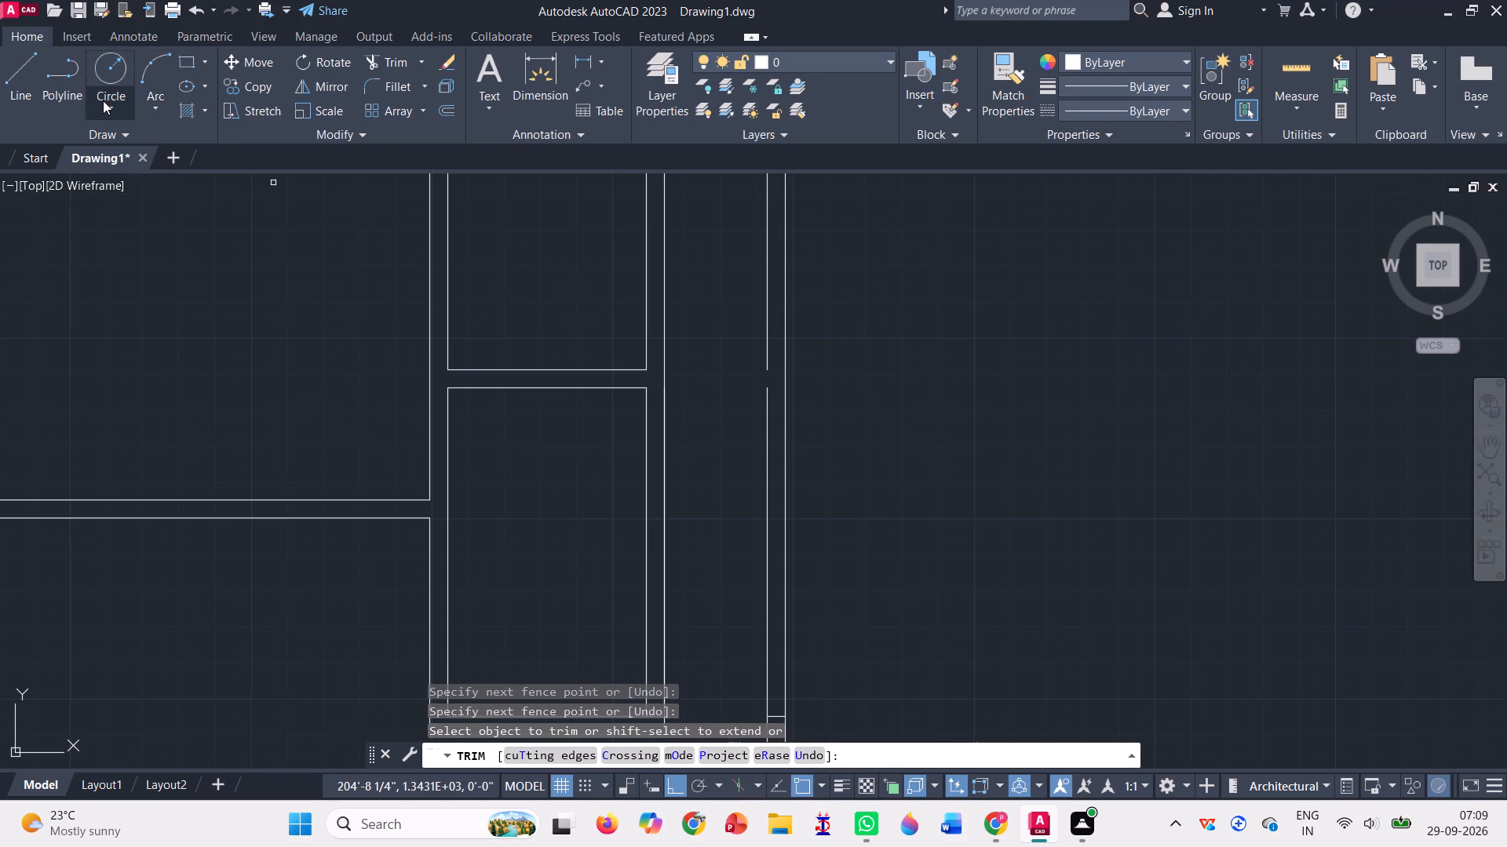
{"action": "left_click", "coordinate": [29, 95]}
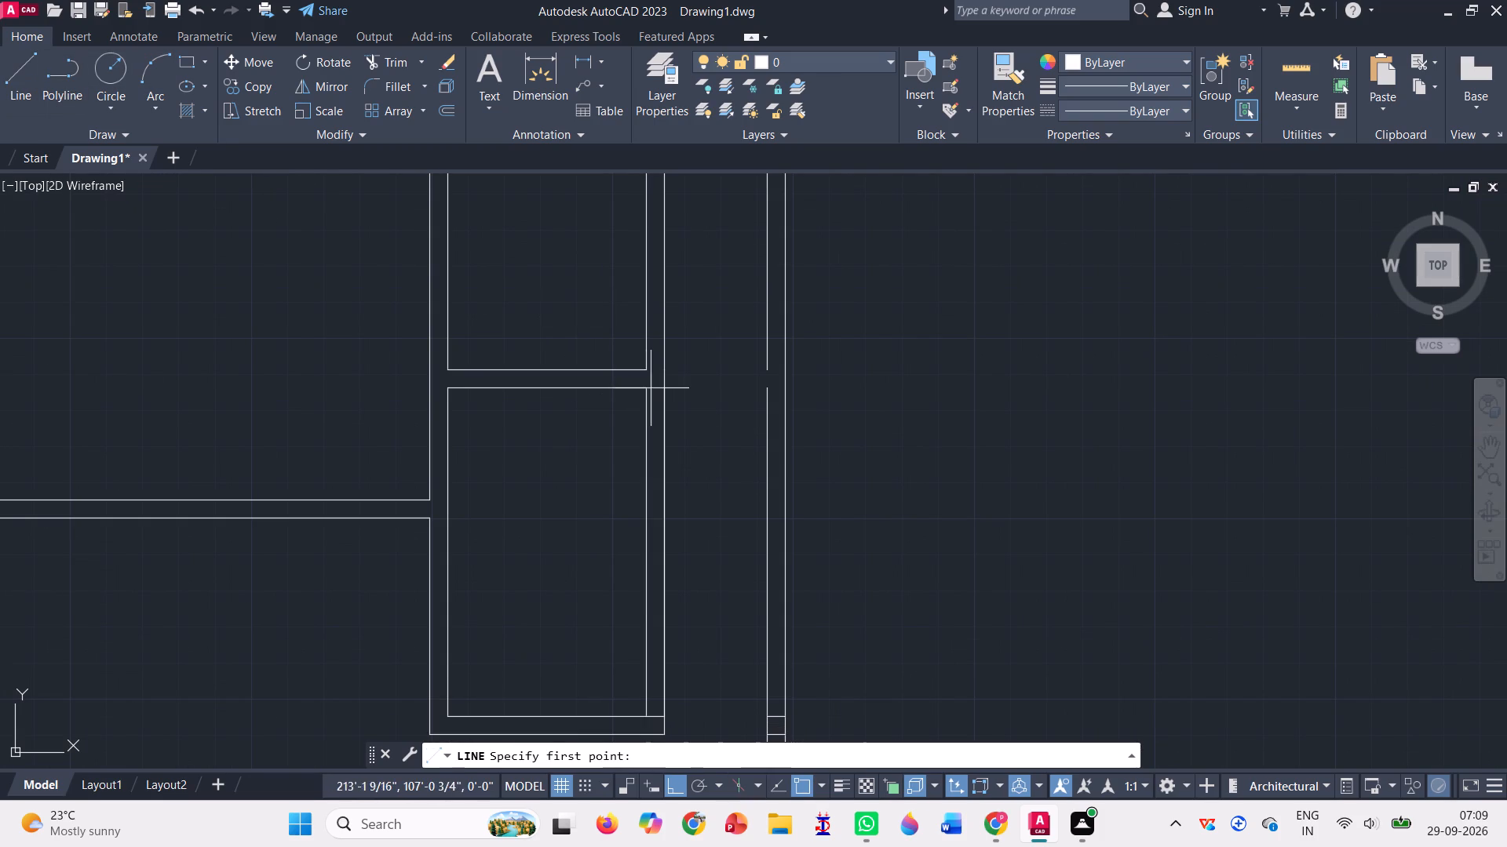
{"action": "left_click", "coordinate": [648, 391]}
{"action": "left_click", "coordinate": [668, 392]}
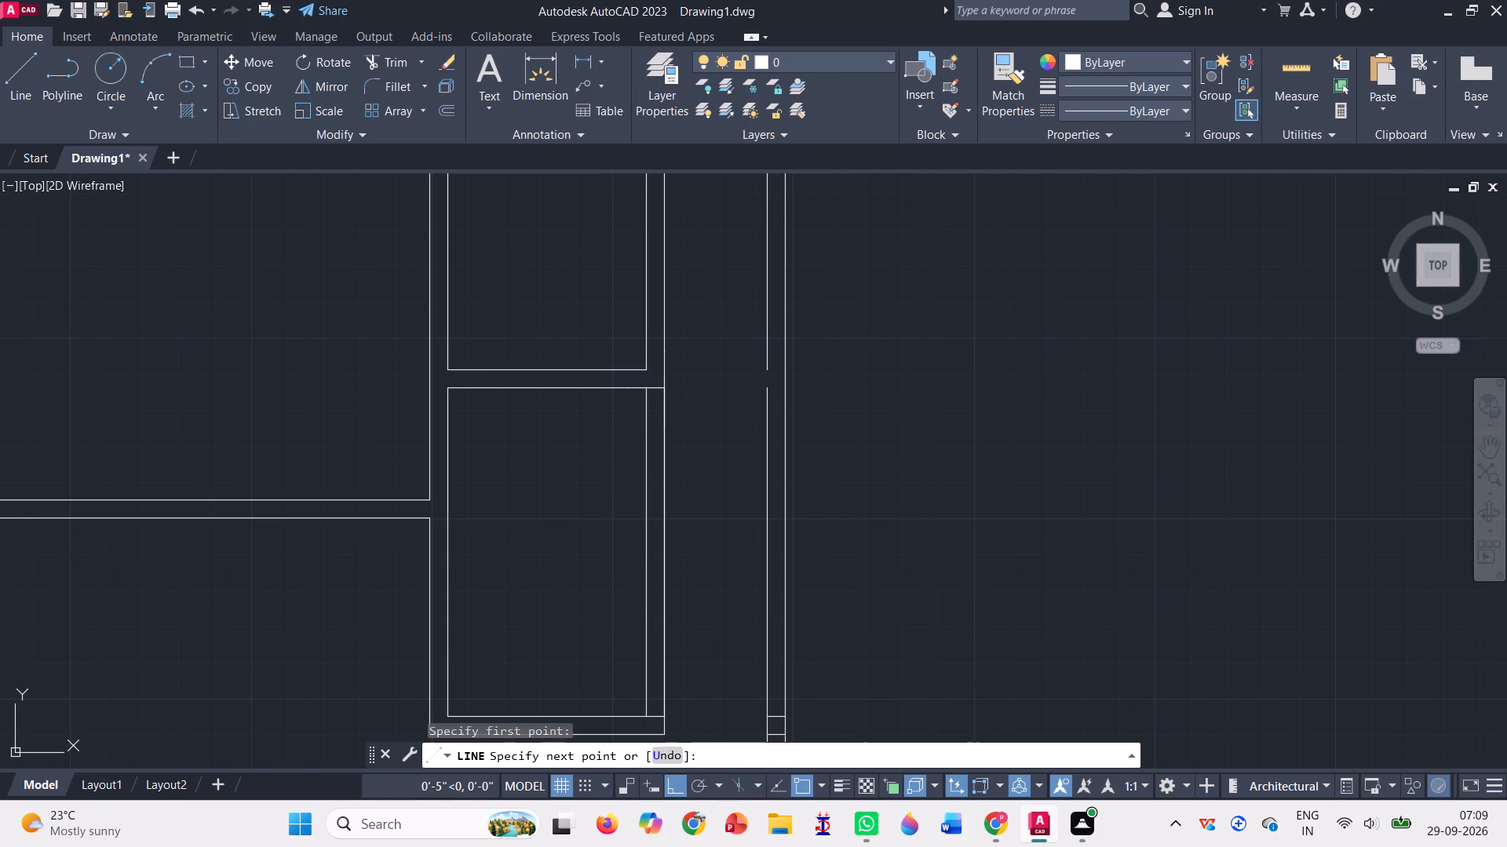
{"action": "key", "text": "Return"}
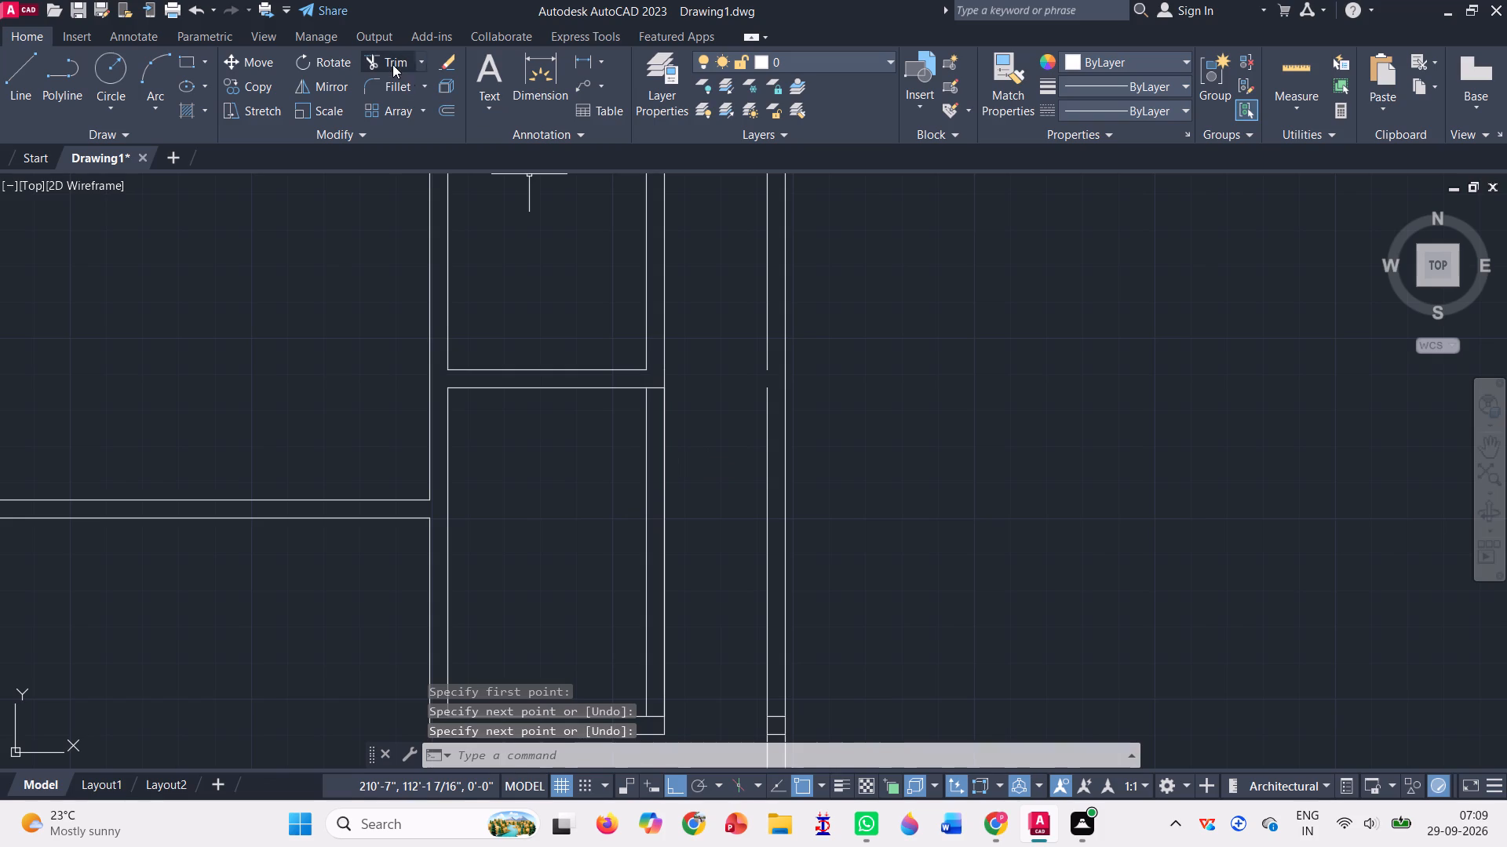
Trim away both vertical partition lines between the middle wall and the bottom wall of the upper-right block.
{"action": "left_click", "coordinate": [389, 60]}
{"action": "left_click_drag", "start_coordinate": [597, 488], "coordinate": [656, 489]}
{"action": "left_click", "coordinate": [670, 481]}
{"action": "left_click", "coordinate": [644, 485]}
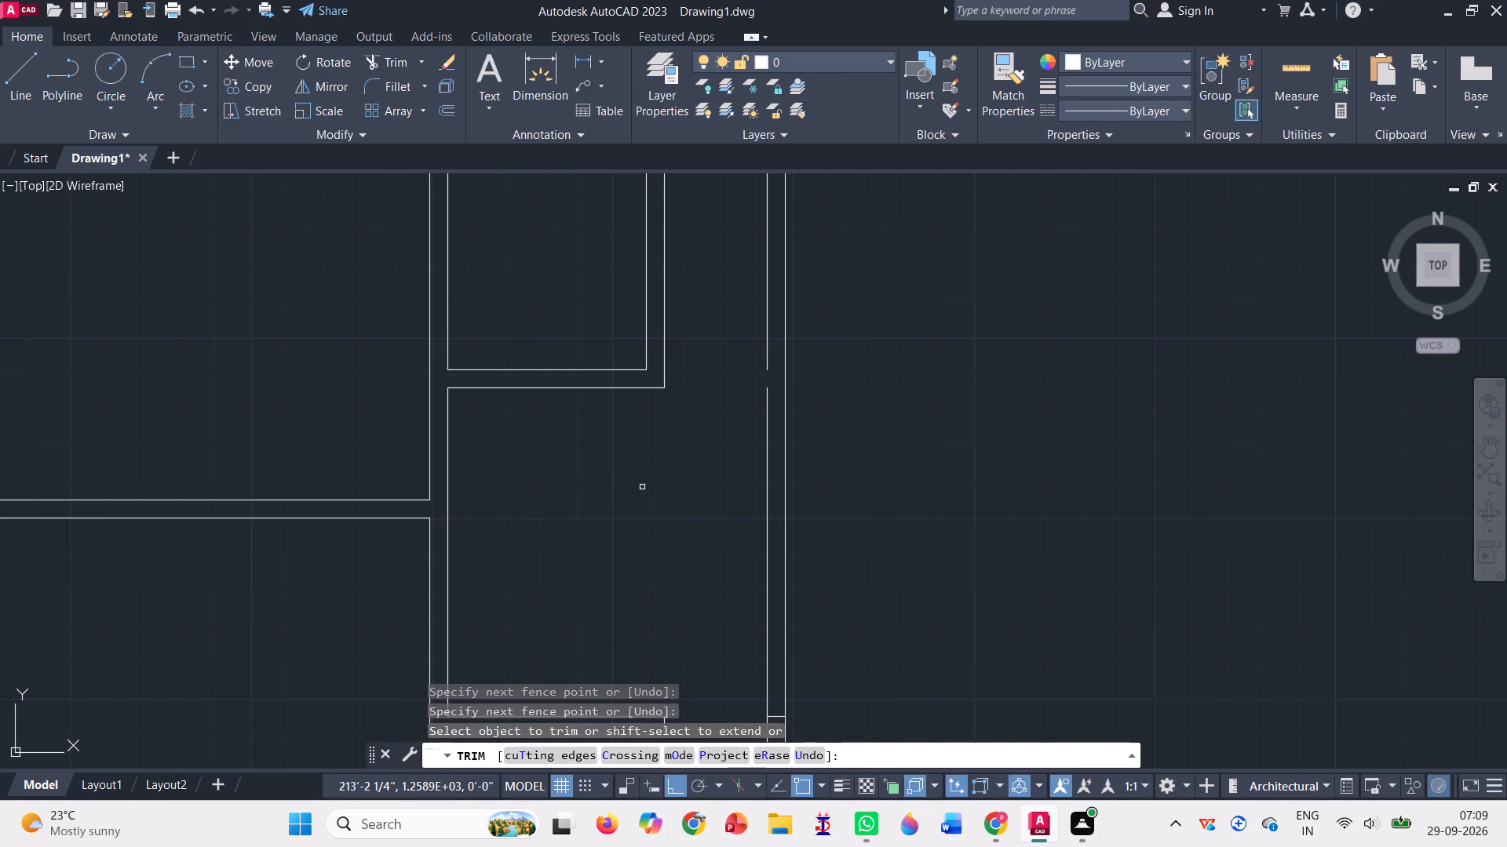
Draw a short vertical line closing the gap in the right outer wall's inner face, level with the middle wall.
{"action": "scroll", "coordinate": [639, 491], "scroll_direction": "down", "scroll_amount": 2}
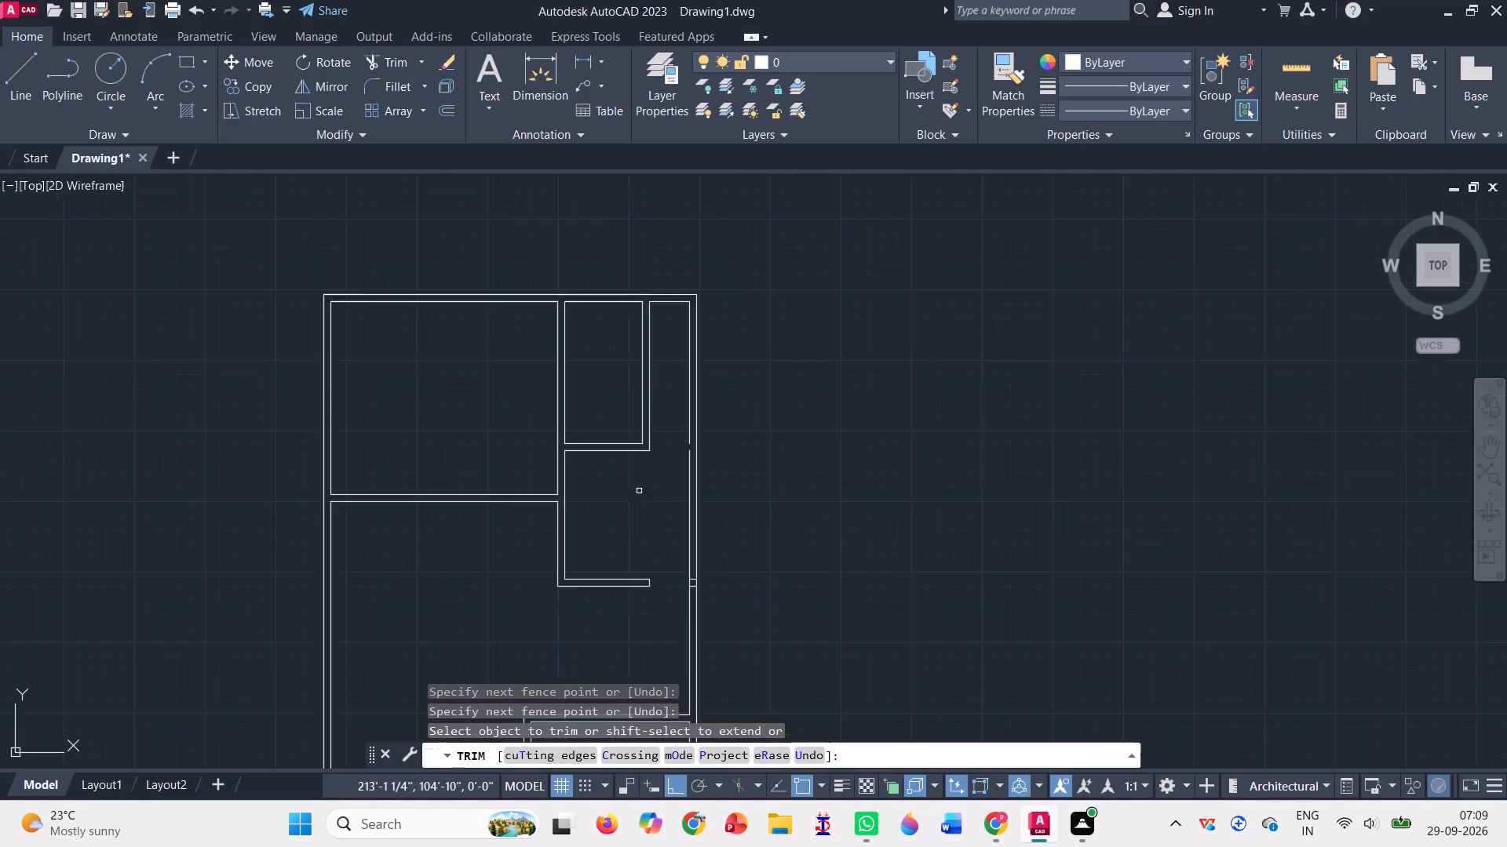
{"action": "left_click", "coordinate": [23, 89]}
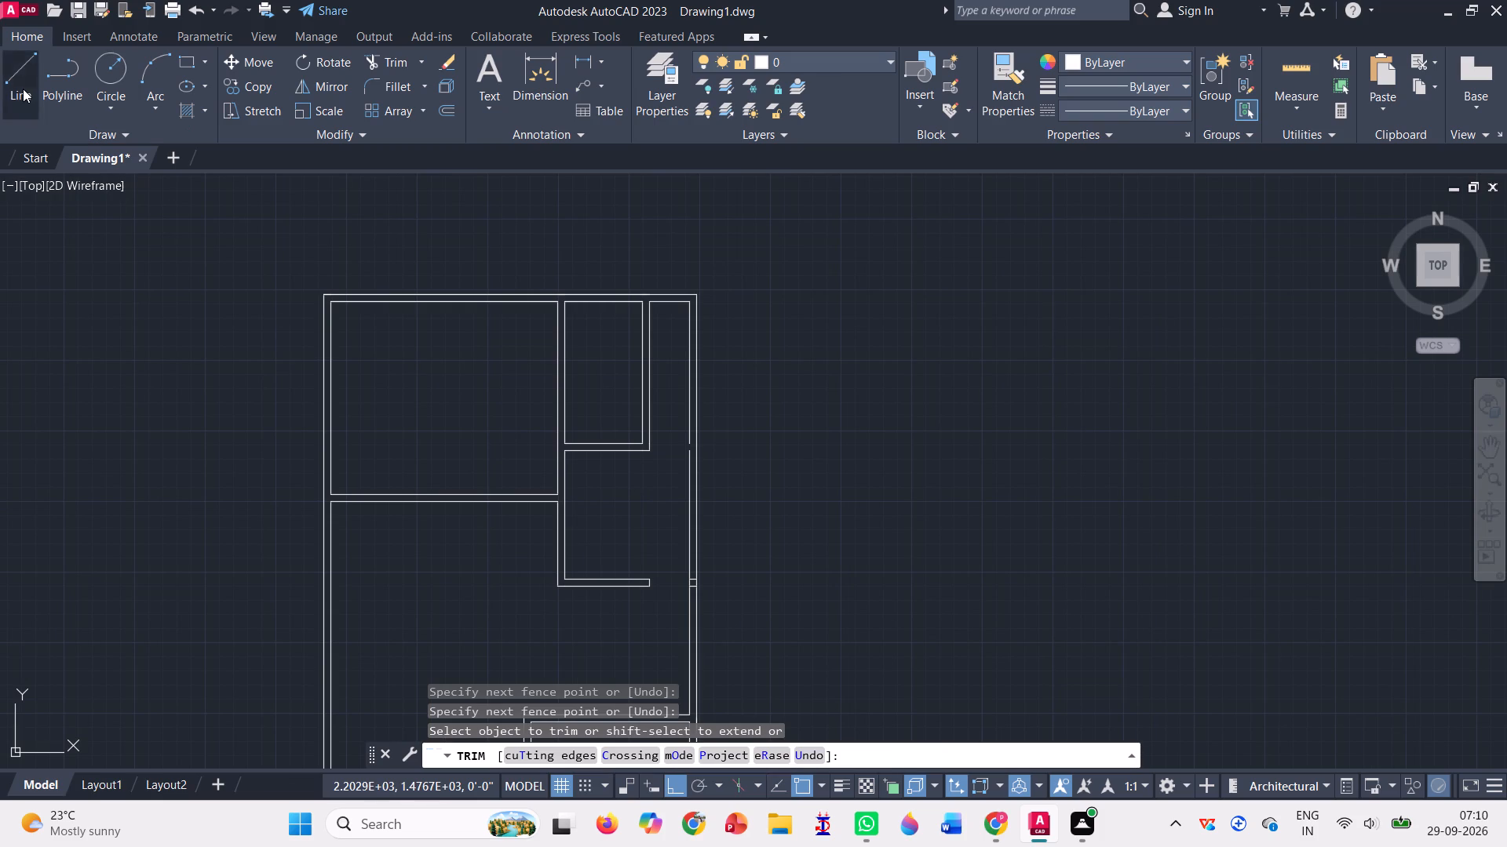
{"action": "scroll", "coordinate": [704, 453], "scroll_direction": "up", "scroll_amount": 3}
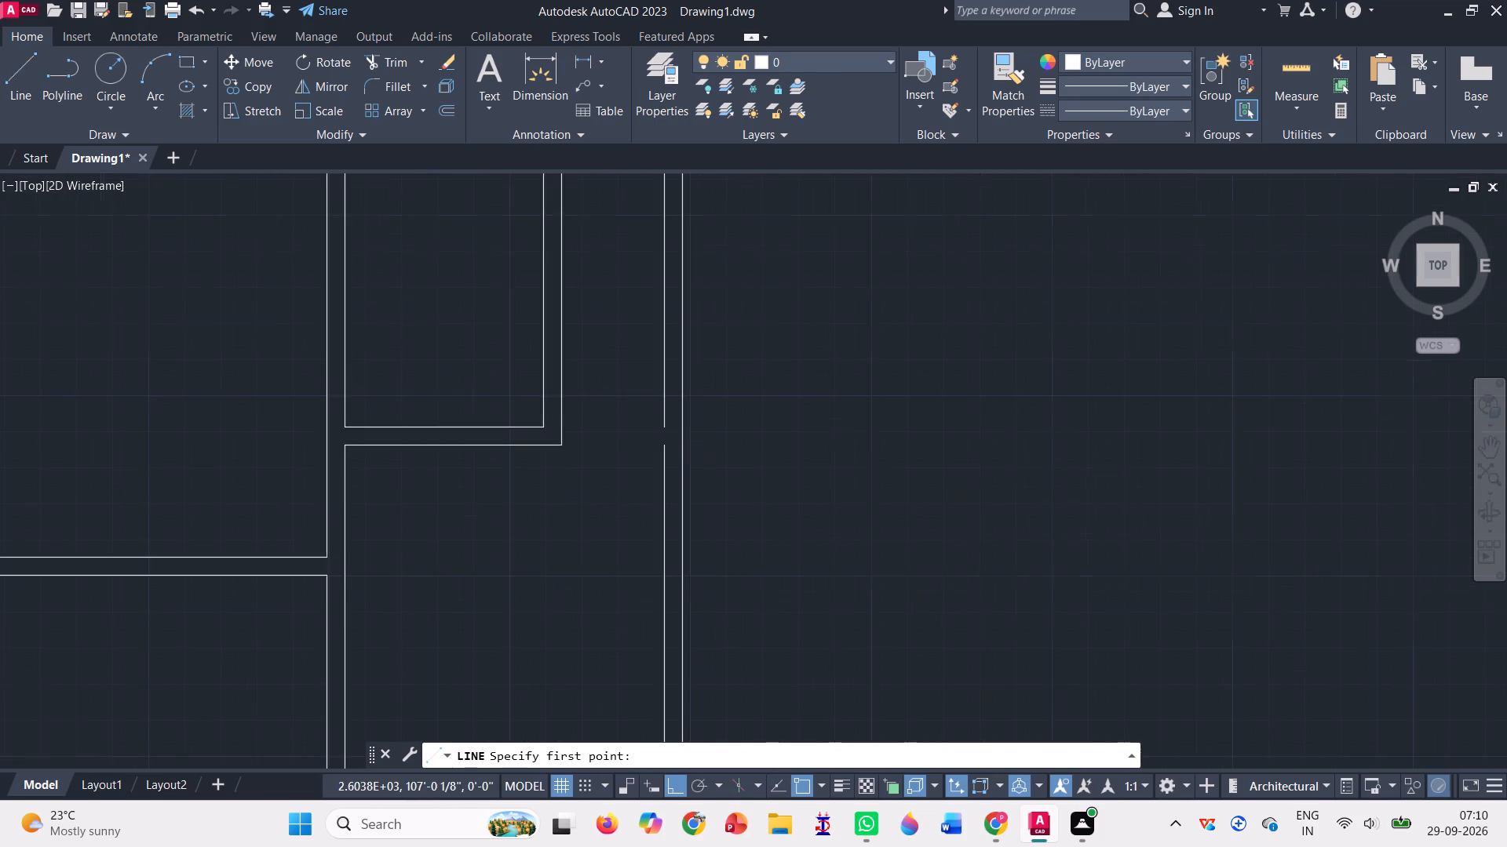
{"action": "scroll", "coordinate": [704, 453], "scroll_direction": "up", "scroll_amount": 1}
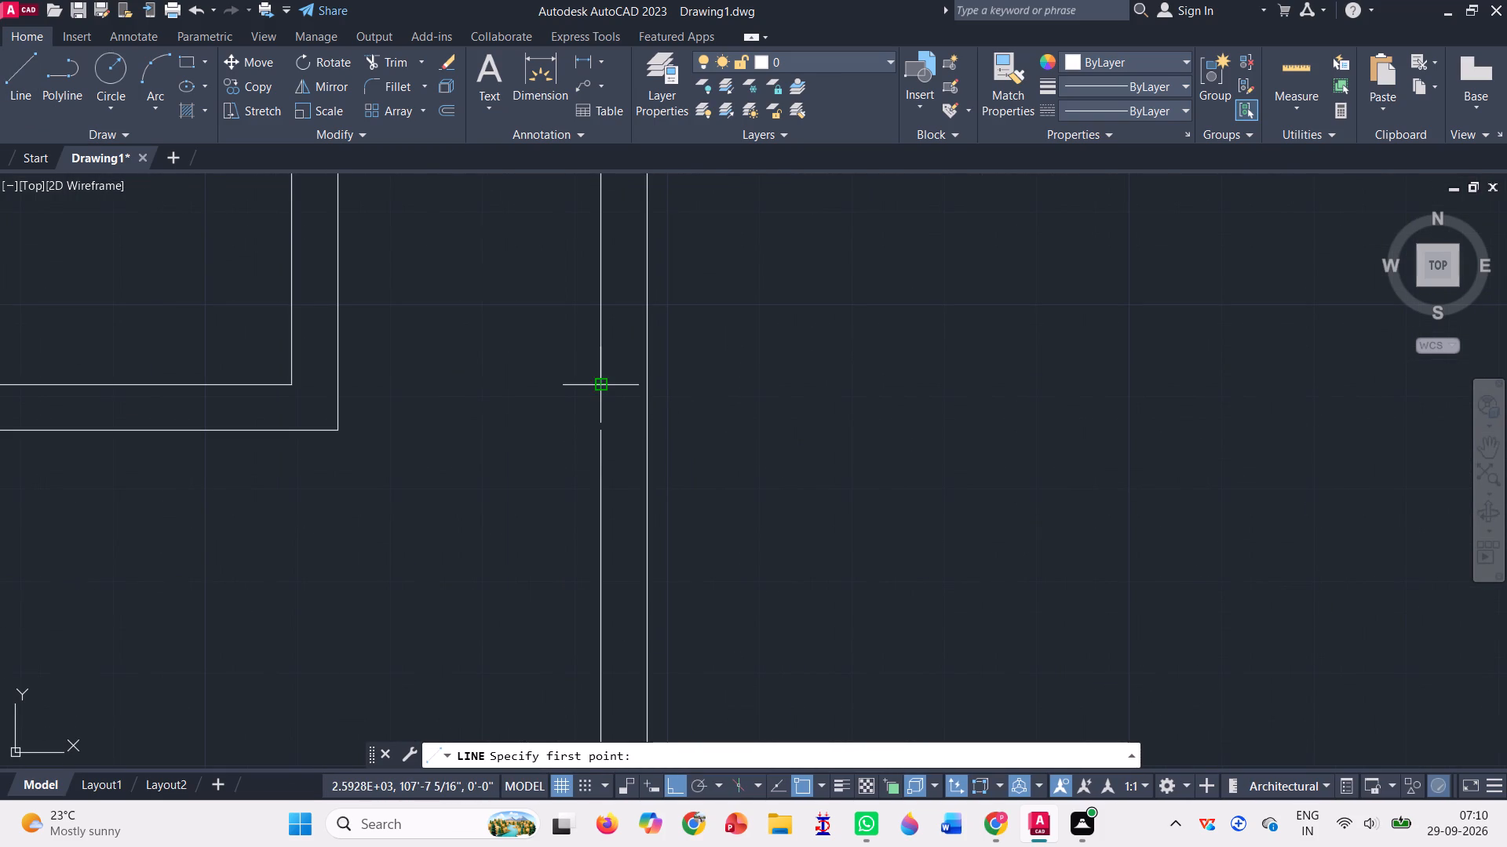
{"action": "left_click", "coordinate": [599, 380]}
{"action": "left_click", "coordinate": [596, 428]}
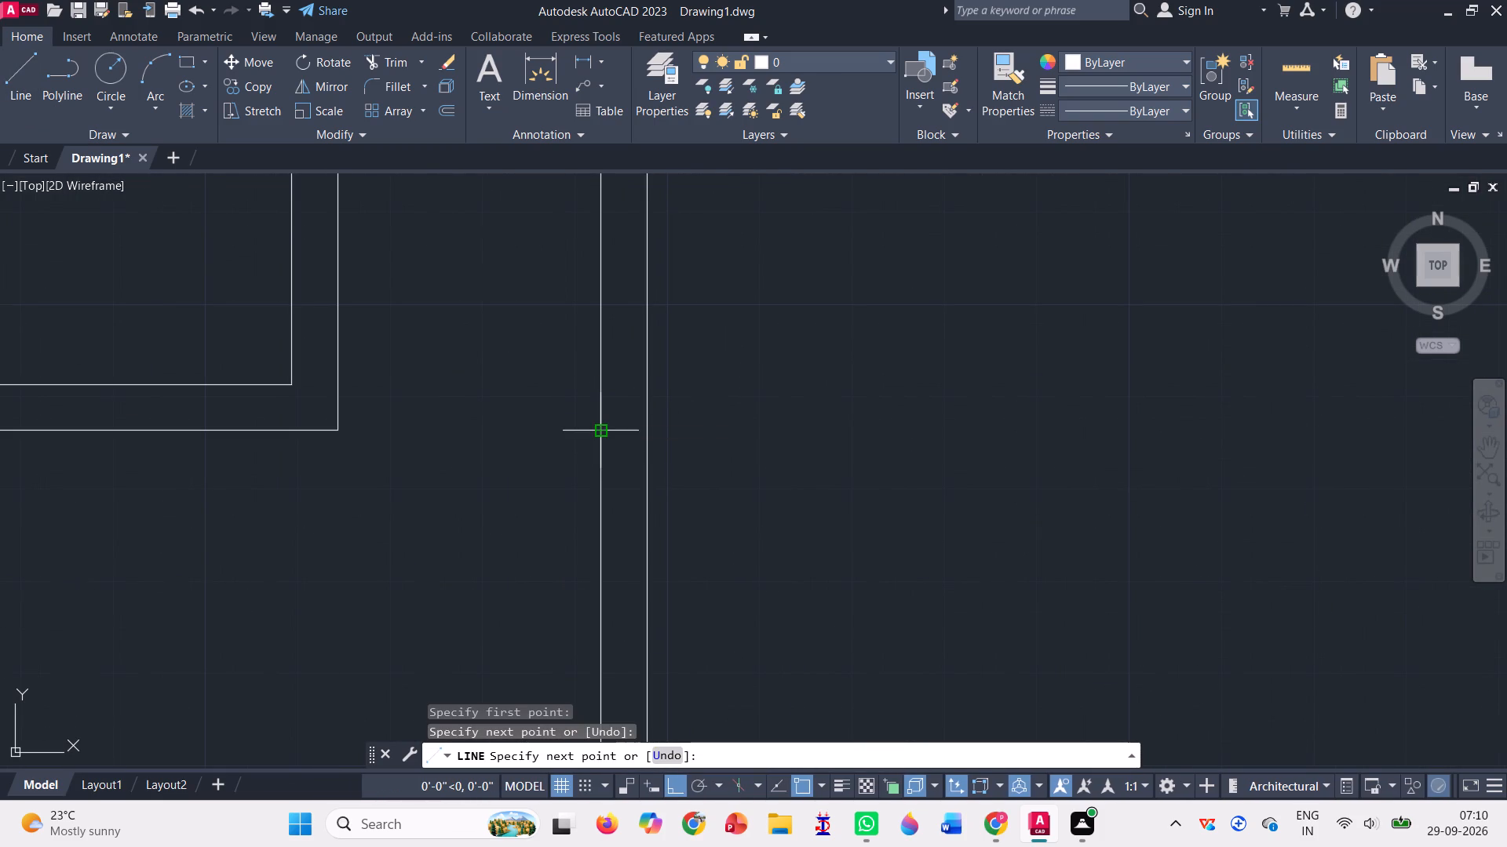
{"action": "key", "text": "Return"}
Trim the two leftover short horizontal lines crossing the right outer wall, level with the upper-right block's bottom wall.
{"action": "scroll", "coordinate": [596, 428], "scroll_direction": "down", "scroll_amount": 5}
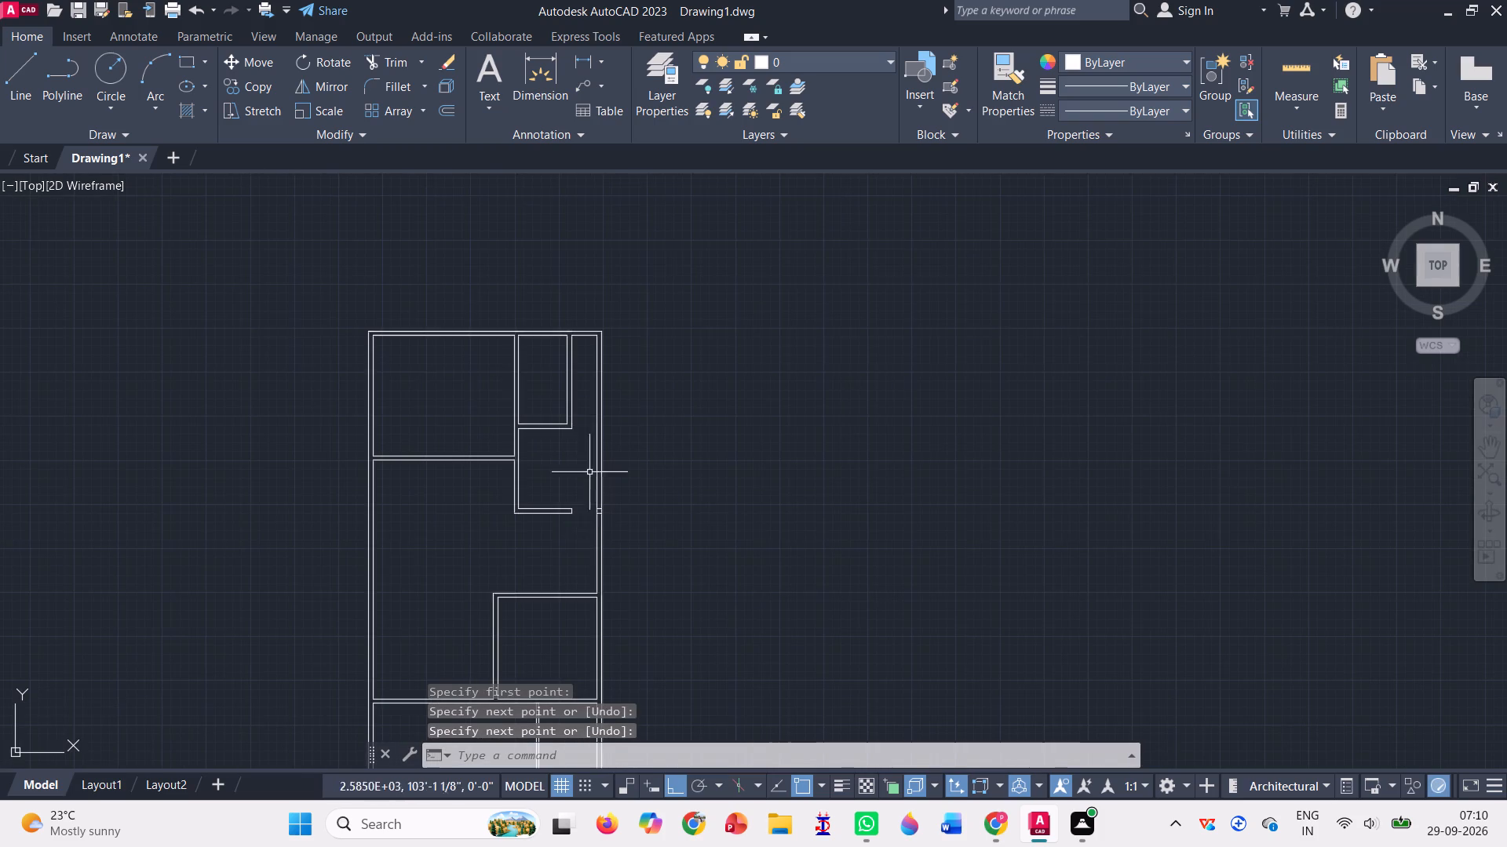
{"action": "scroll", "coordinate": [591, 531], "scroll_direction": "up", "scroll_amount": 4}
{"action": "scroll", "coordinate": [629, 404], "scroll_direction": "up", "scroll_amount": 3}
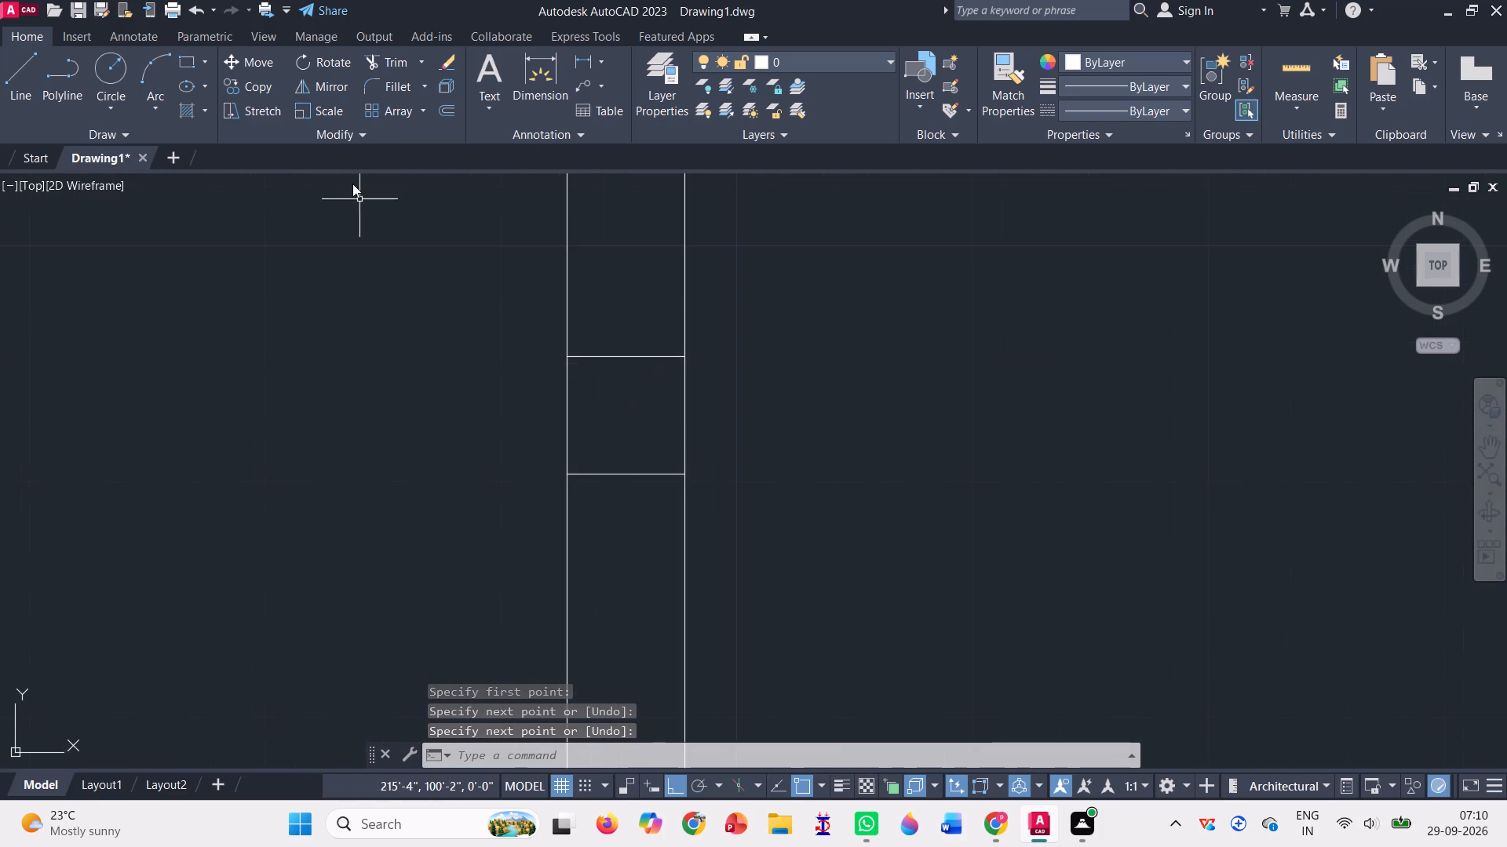
{"action": "left_click", "coordinate": [384, 66]}
{"action": "left_click_drag", "start_coordinate": [607, 309], "coordinate": [609, 517]}
{"action": "scroll", "coordinate": [616, 507], "scroll_direction": "down", "scroll_amount": 6}
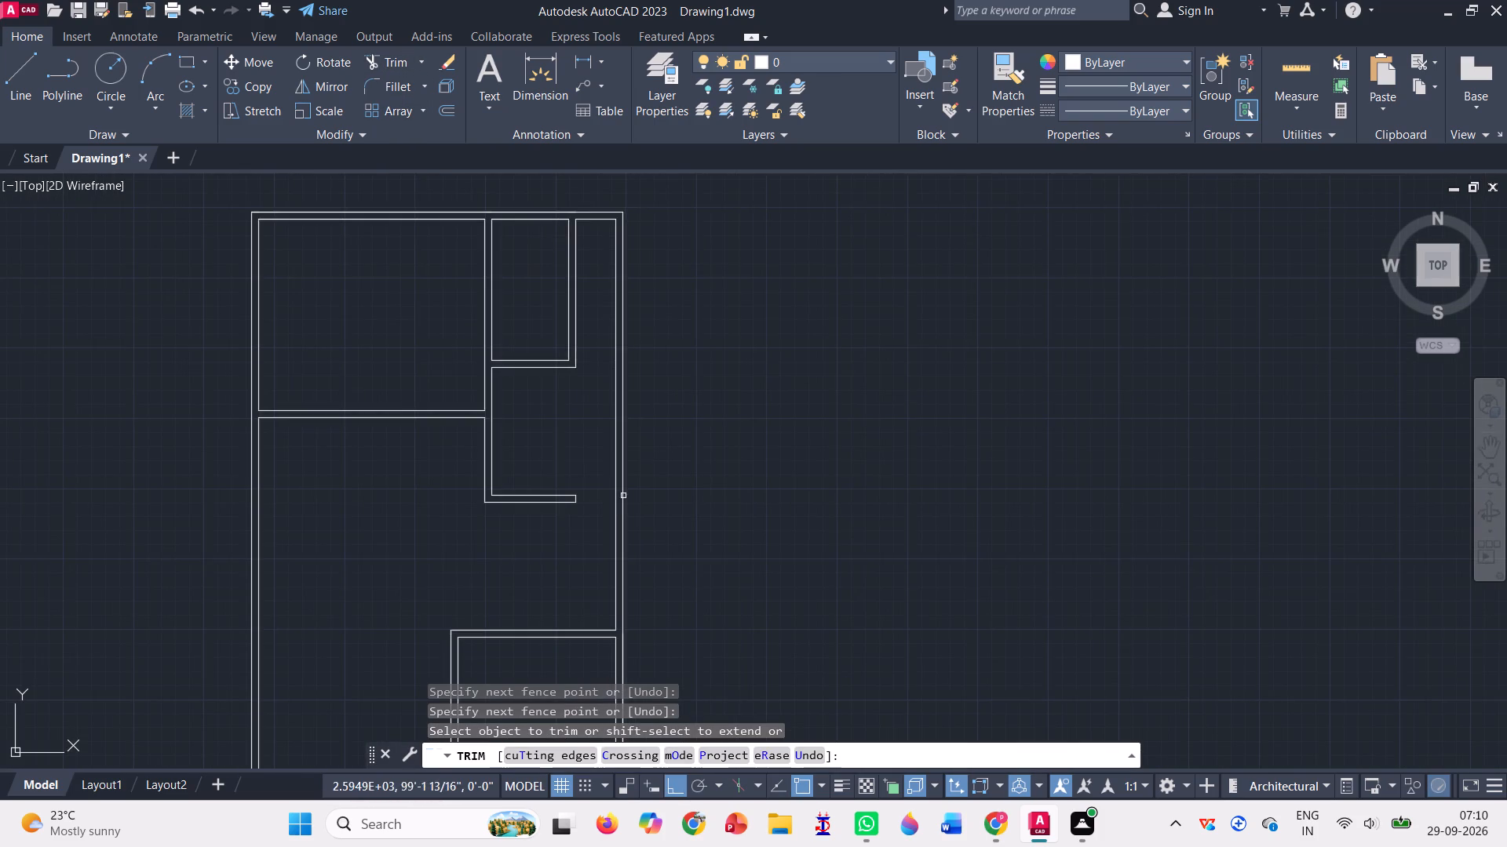
Draw lines extending both faces of the short middle wall stub to the right outer wall's inner face.
{"action": "scroll", "coordinate": [702, 450], "scroll_direction": "down", "scroll_amount": 2}
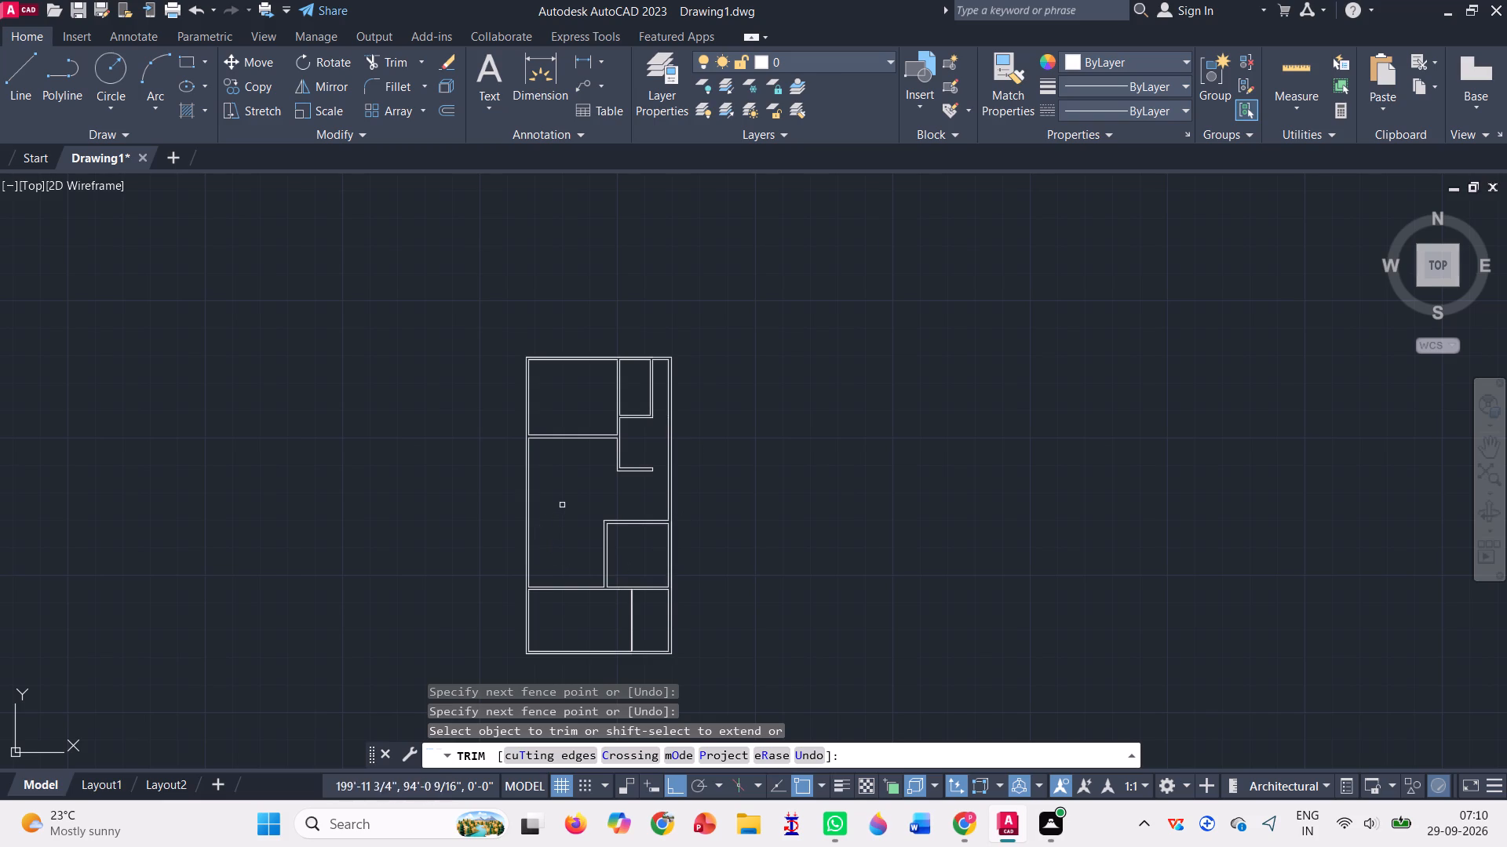
{"action": "left_click", "coordinate": [18, 69]}
{"action": "scroll", "coordinate": [655, 450], "scroll_direction": "up", "scroll_amount": 3}
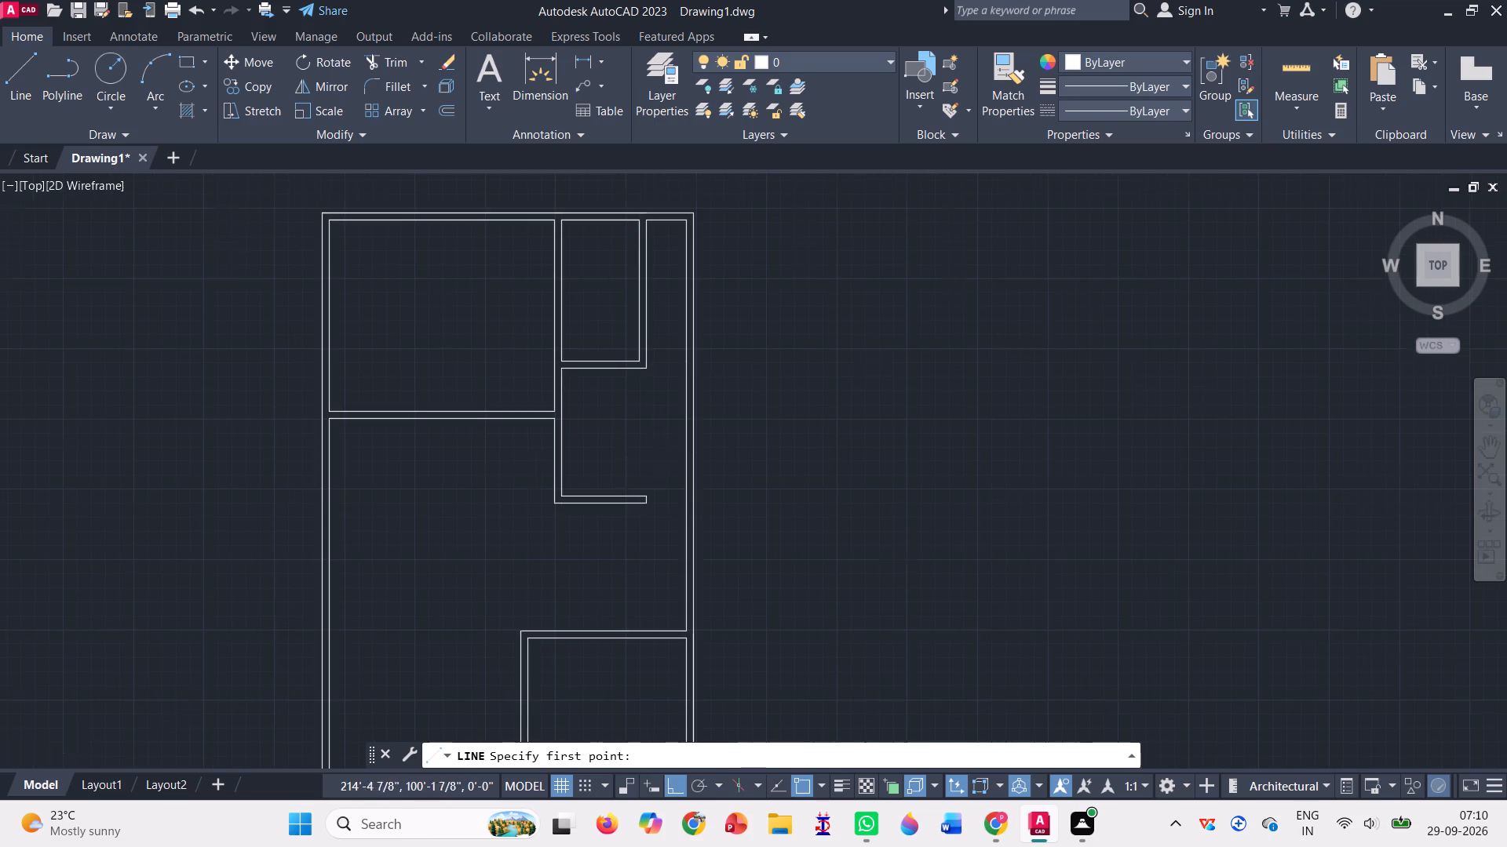
{"action": "scroll", "coordinate": [659, 490], "scroll_direction": "up", "scroll_amount": 1}
{"action": "left_click", "coordinate": [620, 506]}
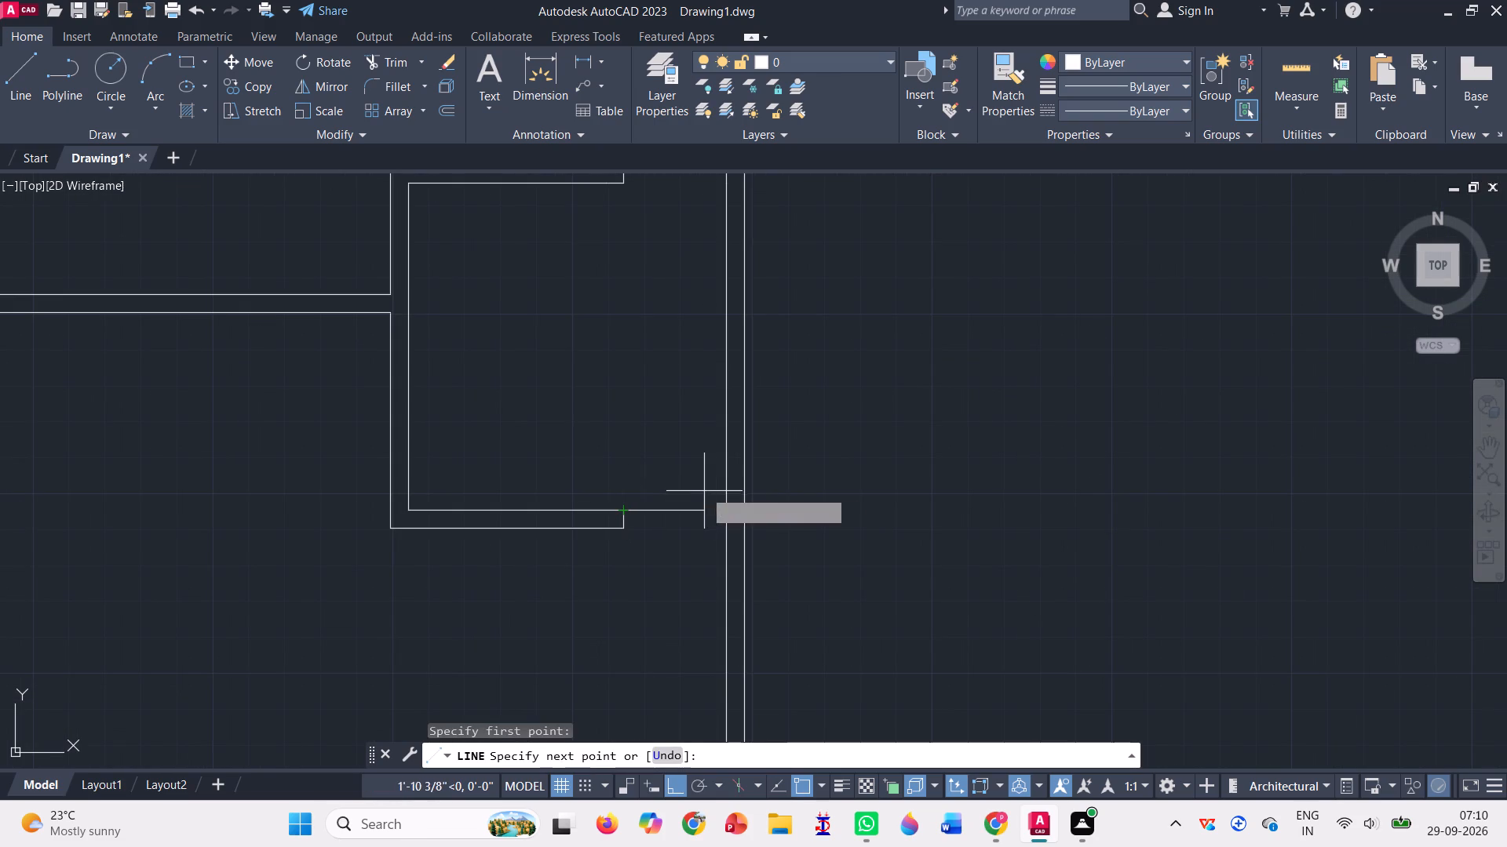
{"action": "left_click", "coordinate": [725, 511]}
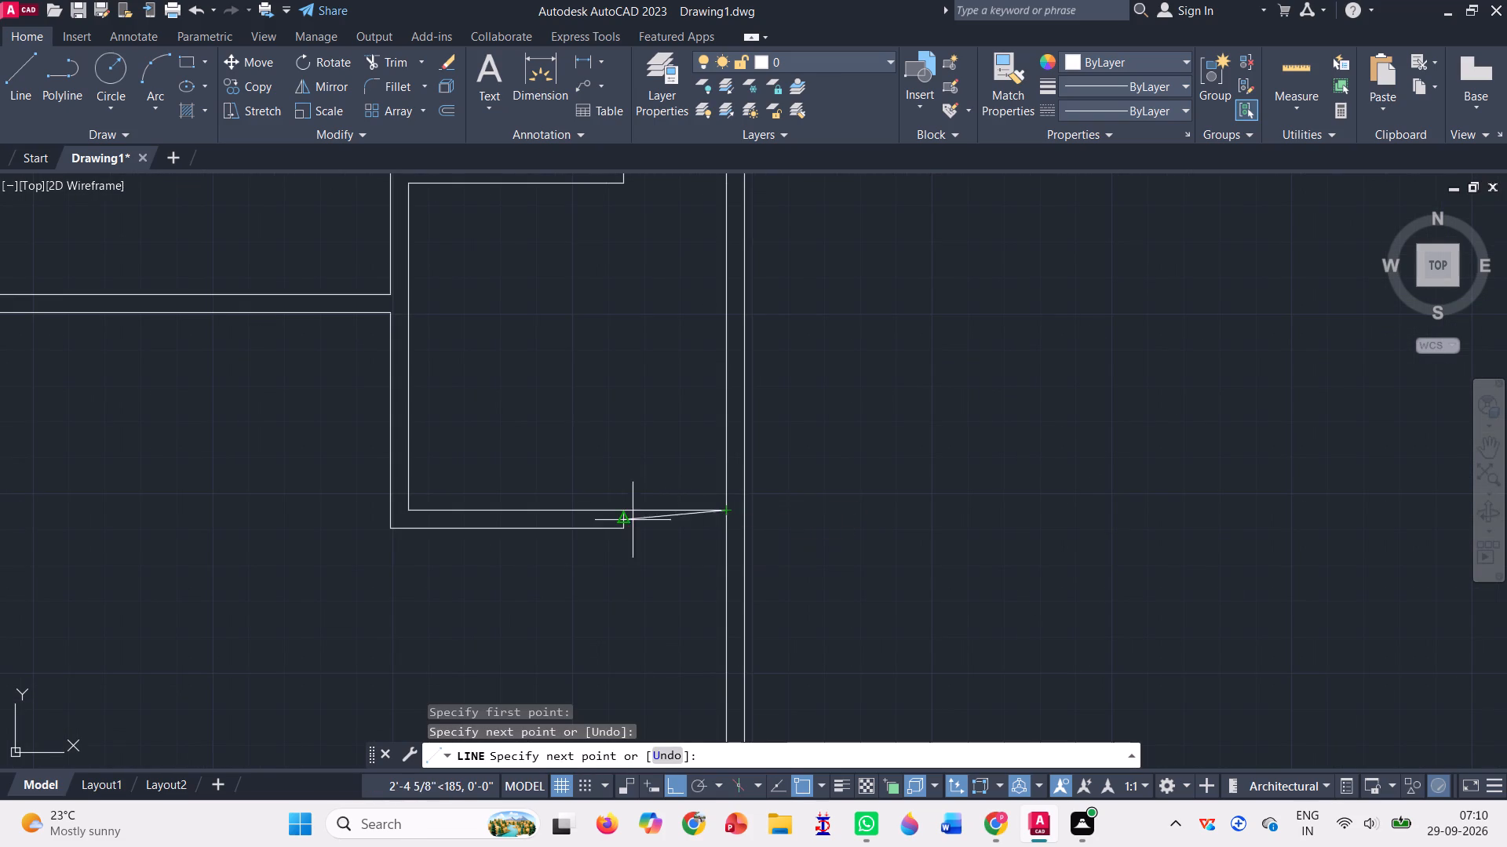
{"action": "left_click", "coordinate": [627, 529]}
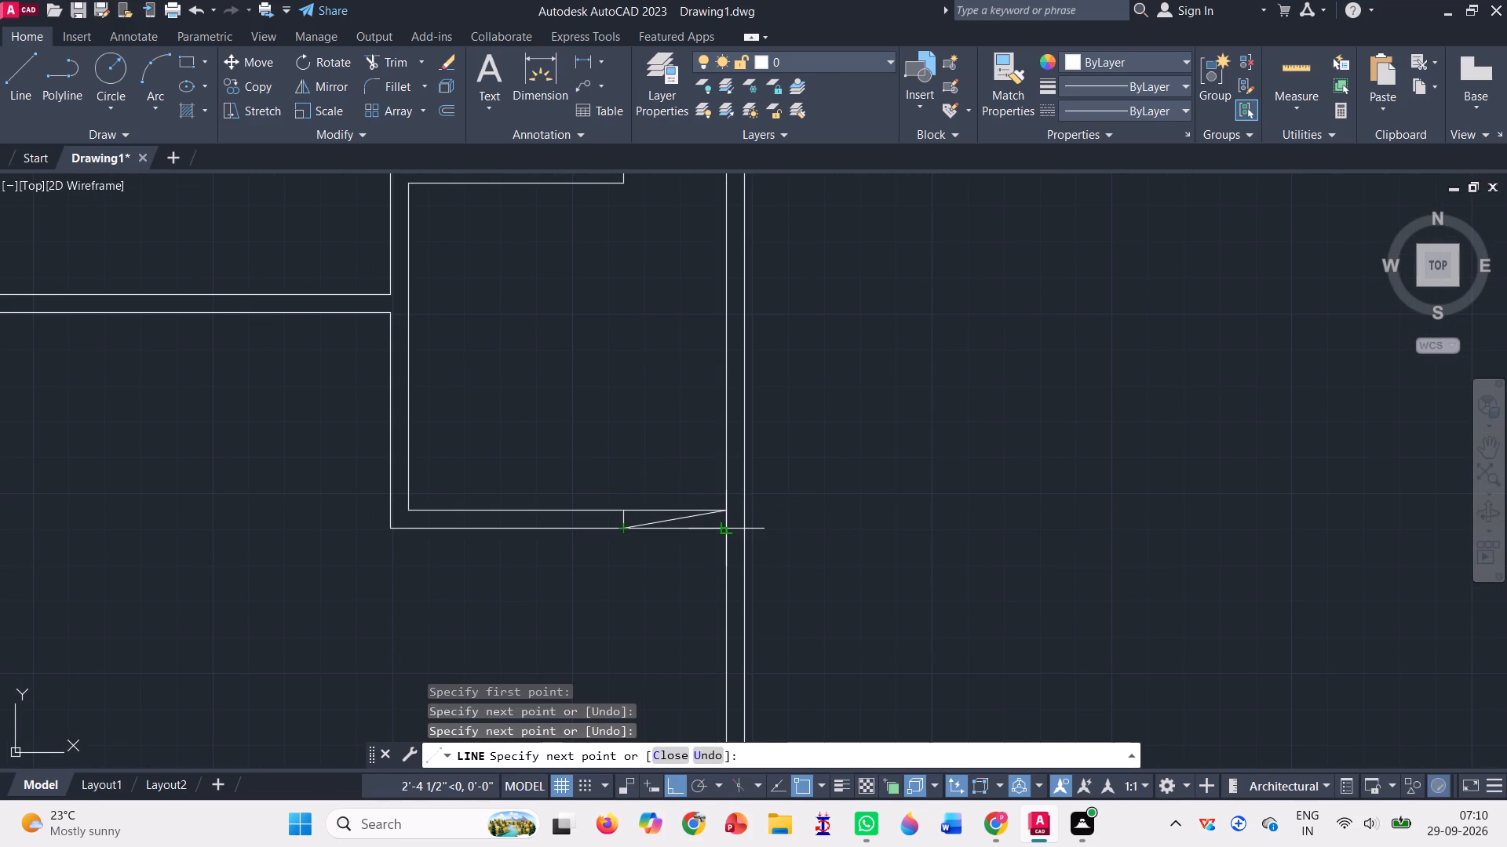
{"action": "left_click", "coordinate": [725, 525]}
{"action": "key", "text": "Return"}
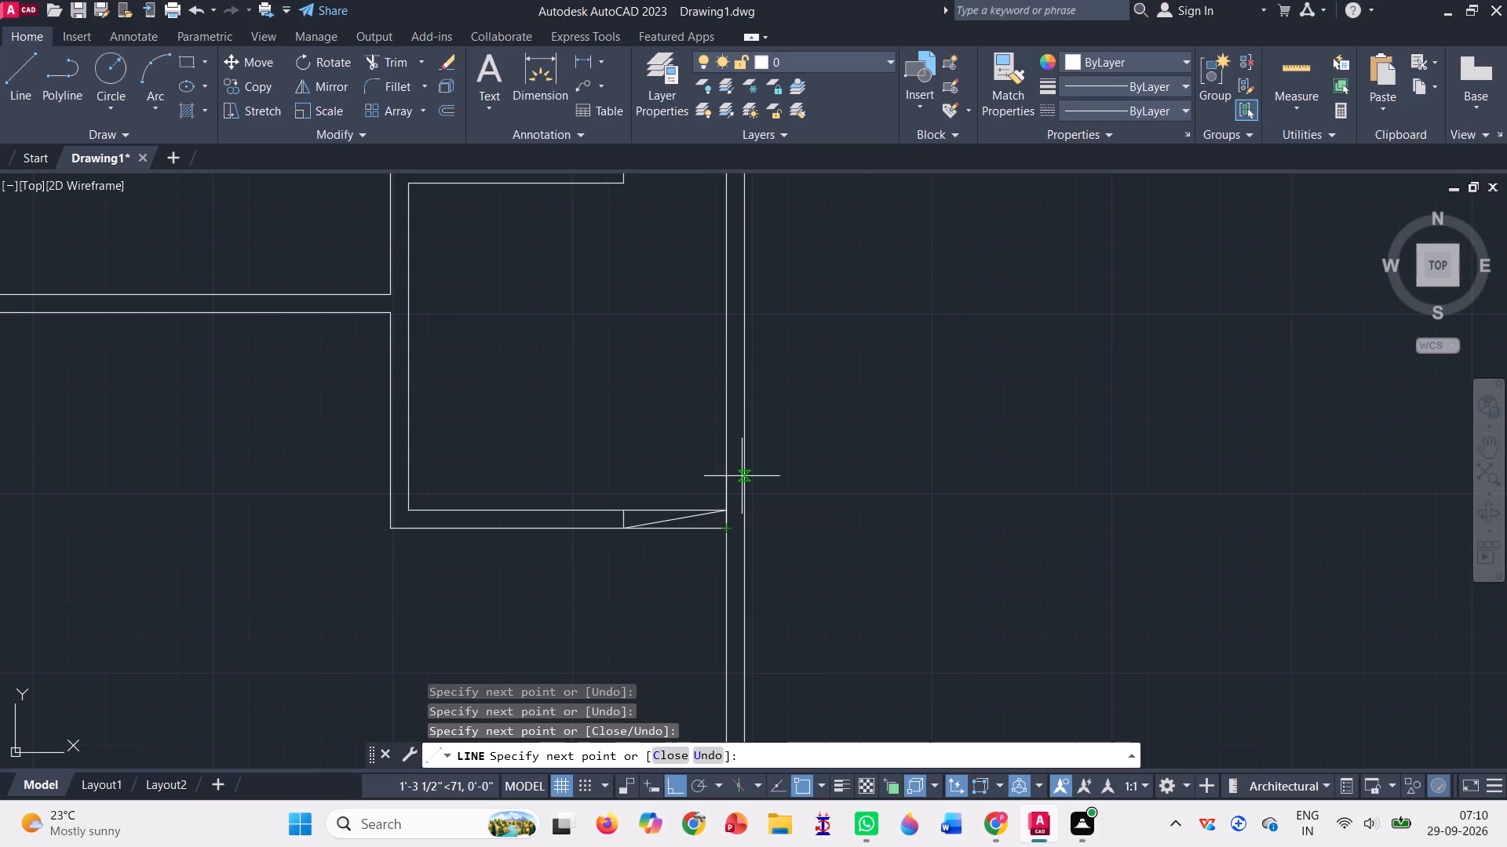
Trim away the old vertical end cap and the diagonal line inside the extended middle wall.
{"action": "left_click", "coordinate": [390, 64]}
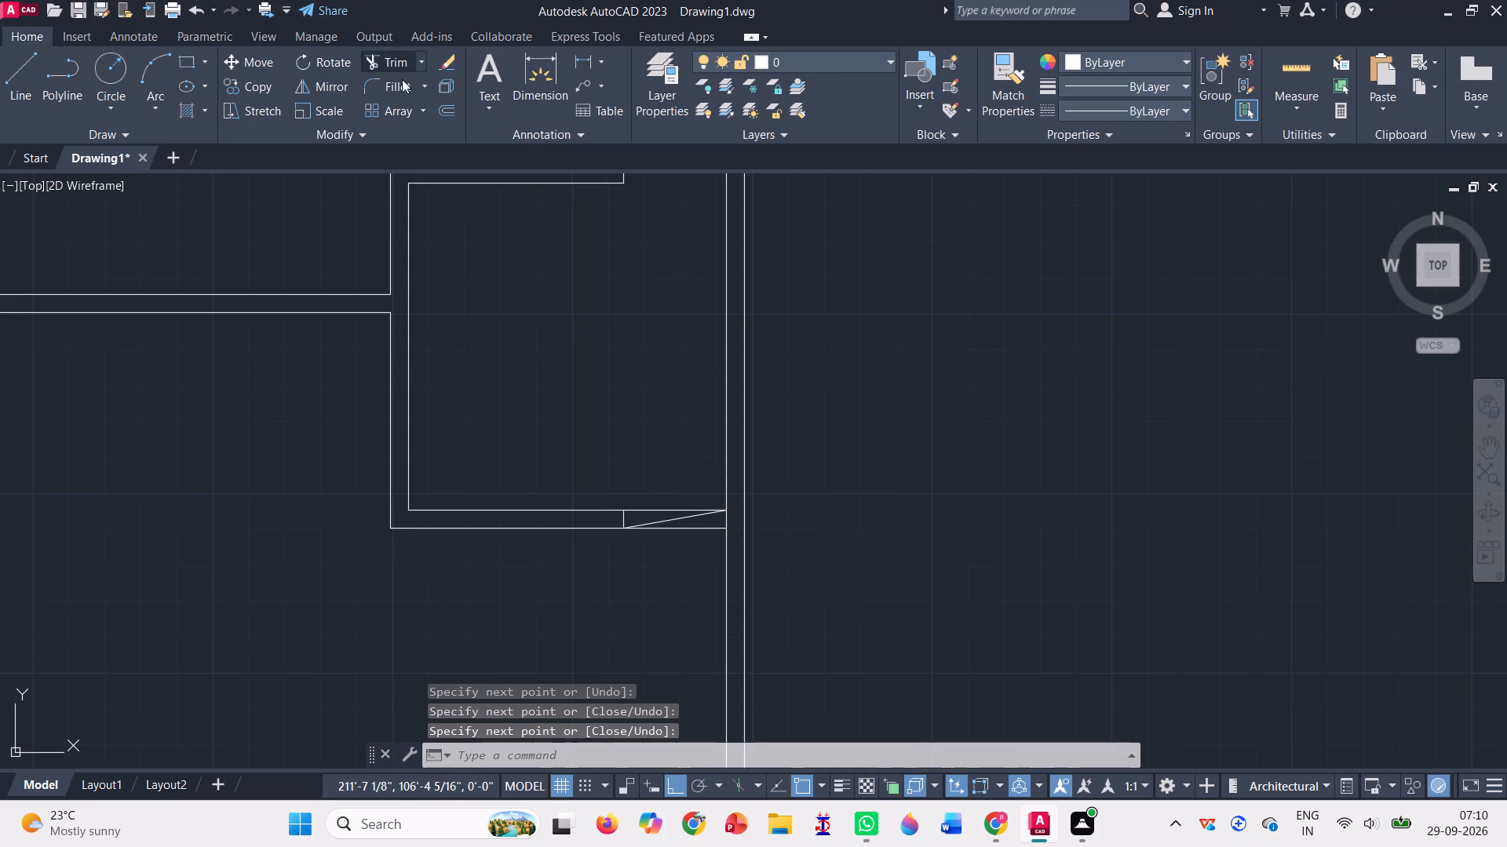
{"action": "scroll", "coordinate": [646, 512], "scroll_direction": "up", "scroll_amount": 3}
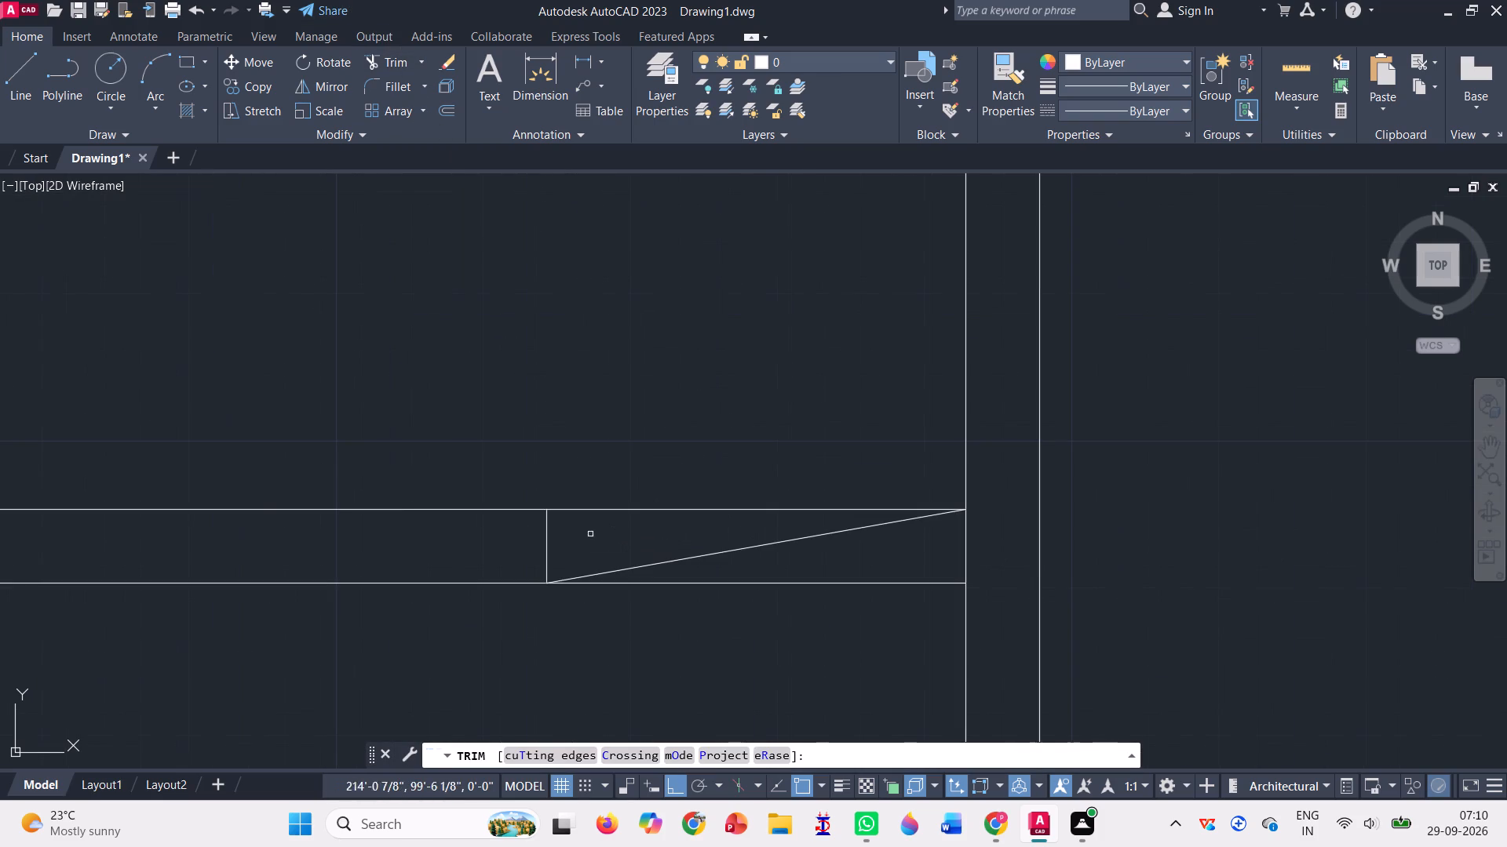
{"action": "left_click", "coordinate": [515, 547]}
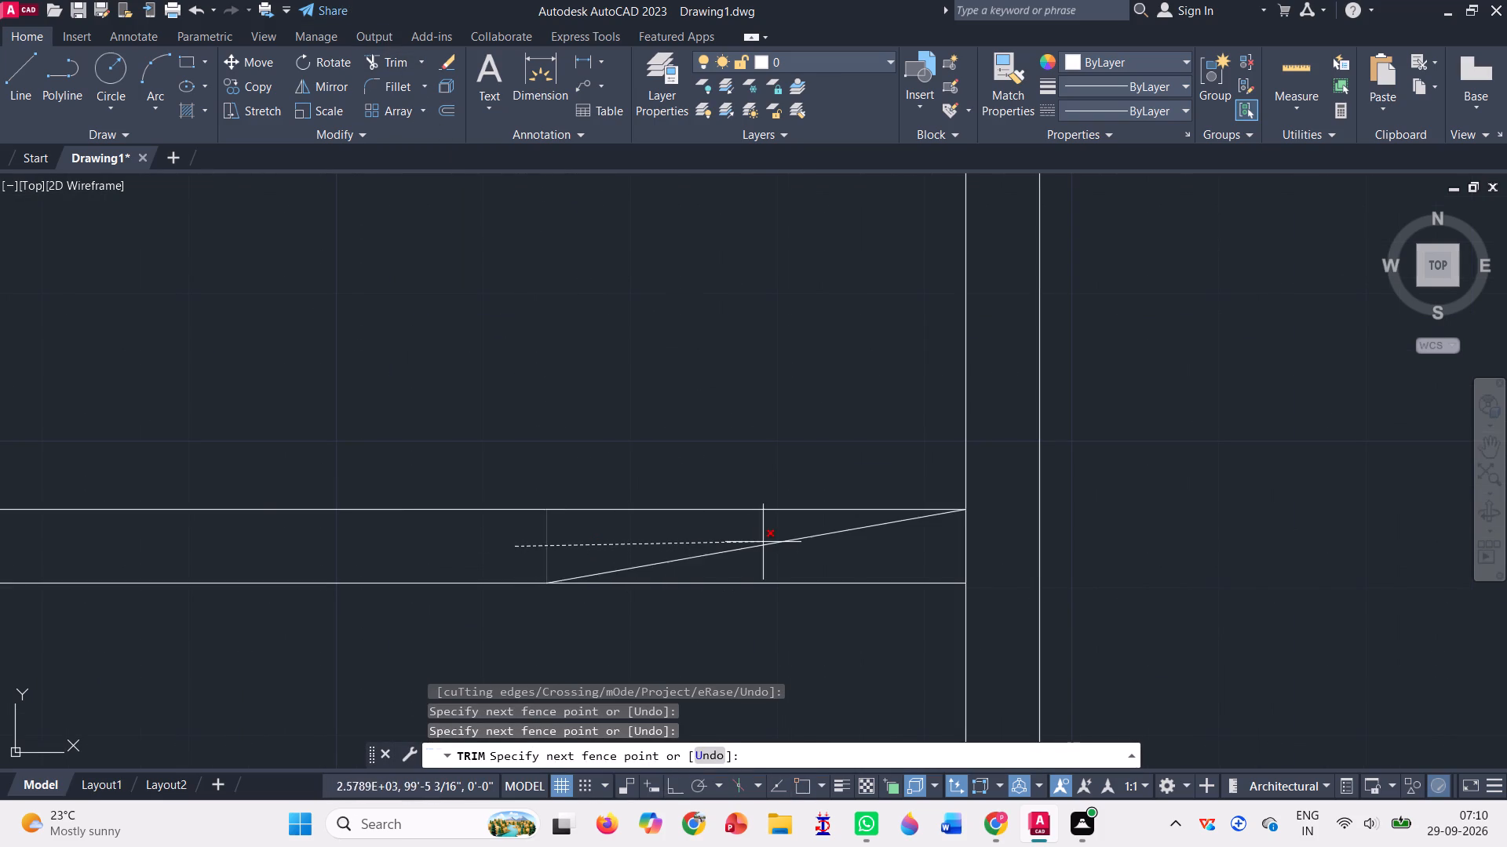
{"action": "left_click", "coordinate": [795, 549]}
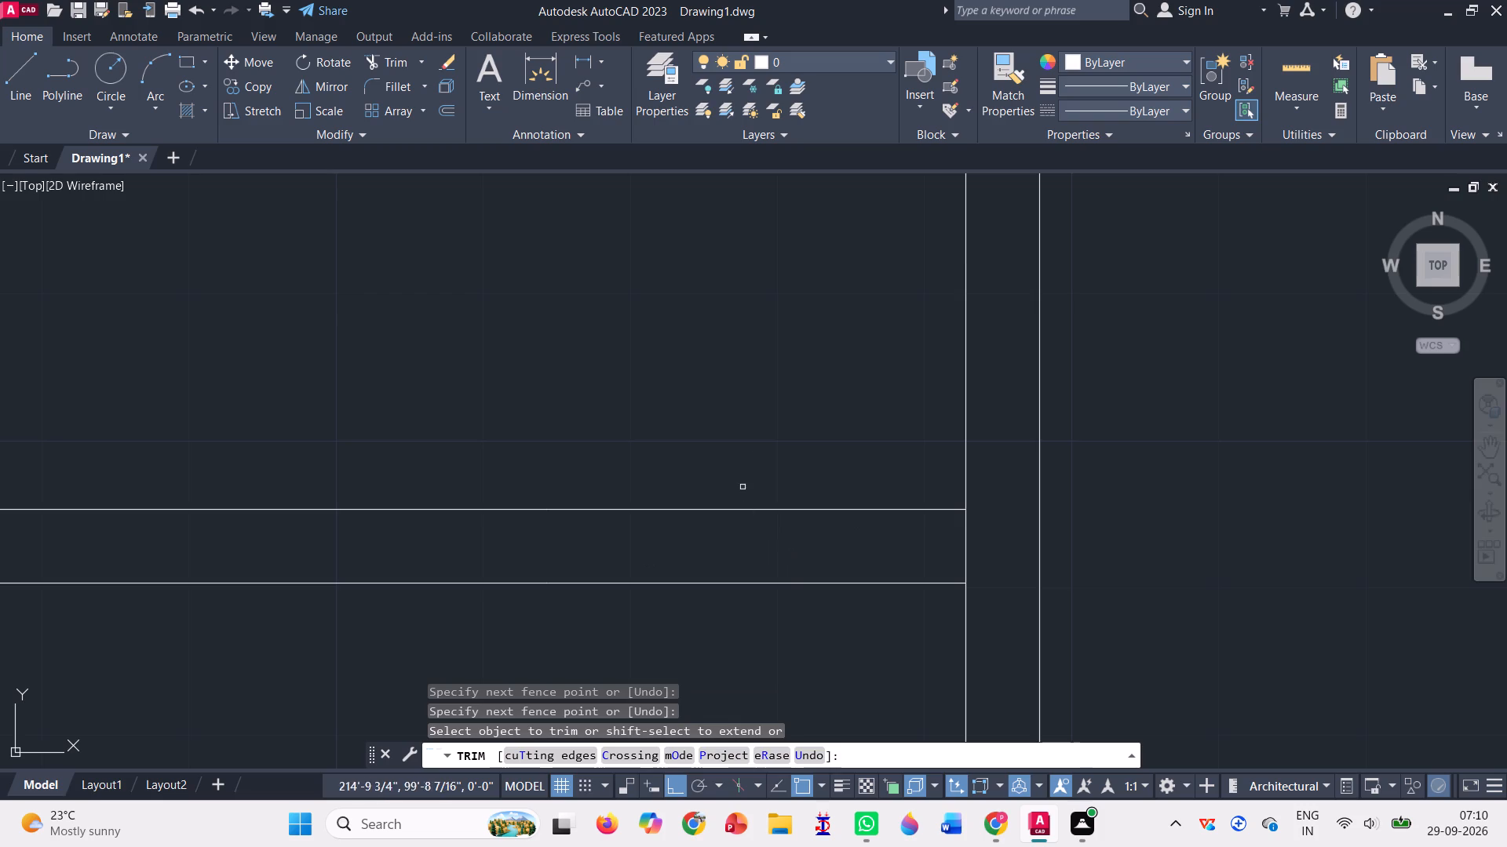
{"action": "scroll", "coordinate": [748, 455], "scroll_direction": "down", "scroll_amount": 5}
Trim the right outer wall's inner face line between the two faces of the extended middle wall.
{"action": "scroll", "coordinate": [772, 467], "scroll_direction": "up", "scroll_amount": 1}
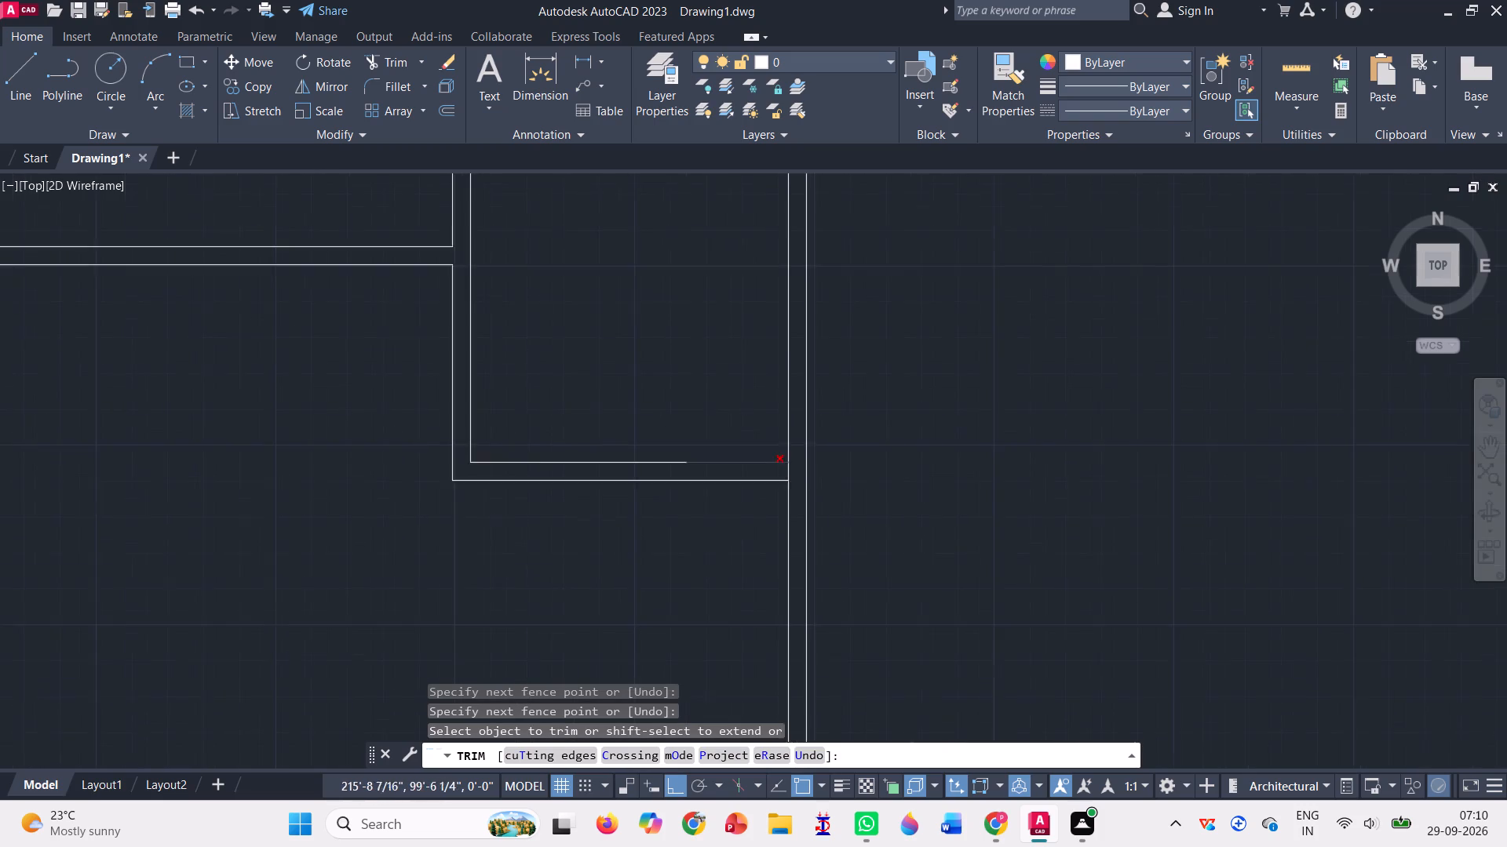
{"action": "scroll", "coordinate": [772, 467], "scroll_direction": "up", "scroll_amount": 4}
{"action": "left_click_drag", "start_coordinate": [790, 476], "coordinate": [816, 474]}
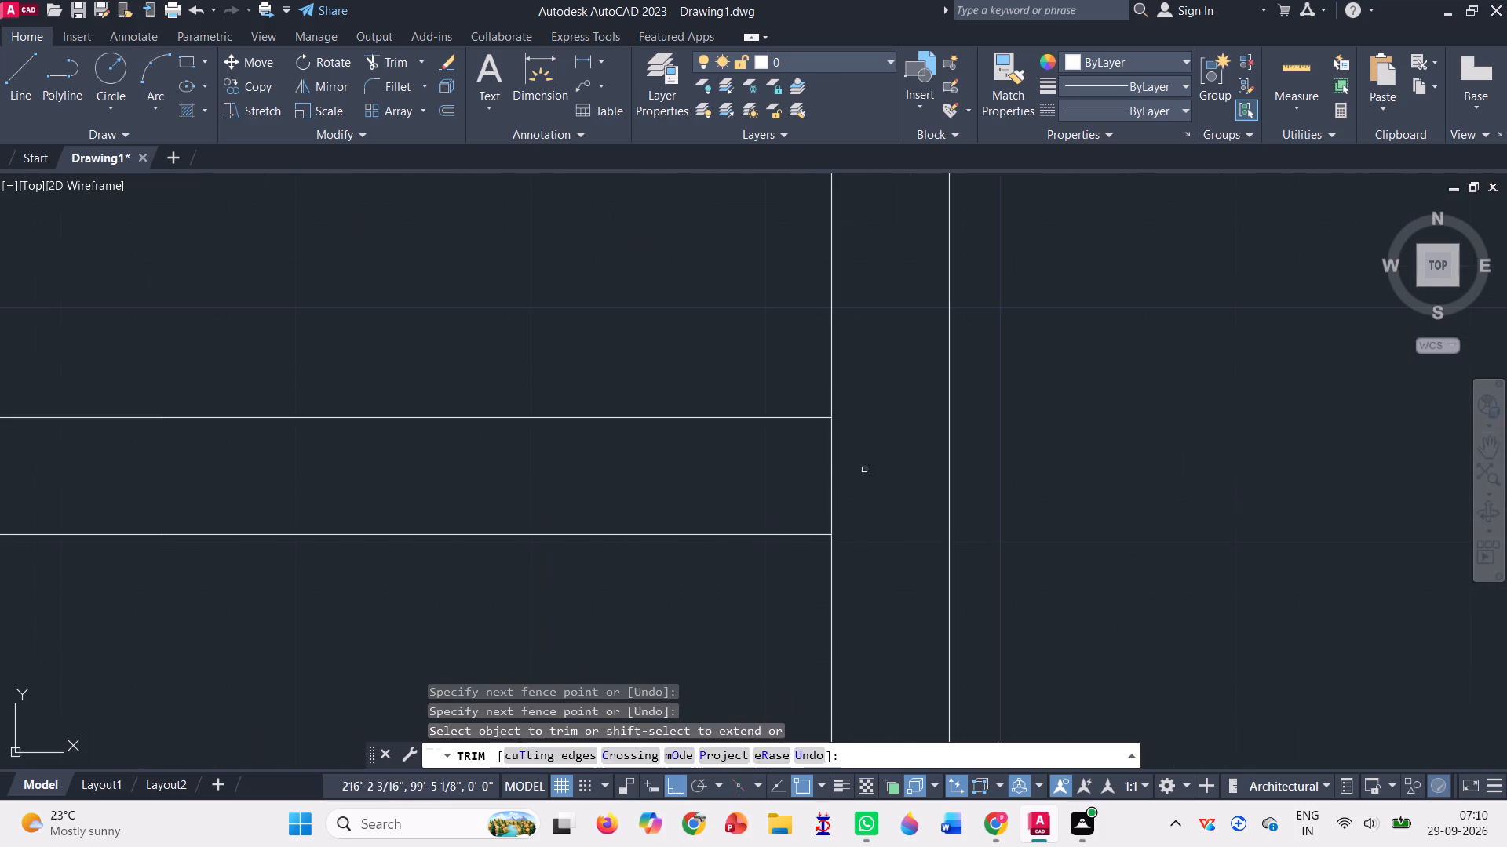
{"action": "left_click", "coordinate": [854, 473]}
{"action": "left_click", "coordinate": [784, 482]}
{"action": "scroll", "coordinate": [794, 493], "scroll_direction": "down", "scroll_amount": 6}
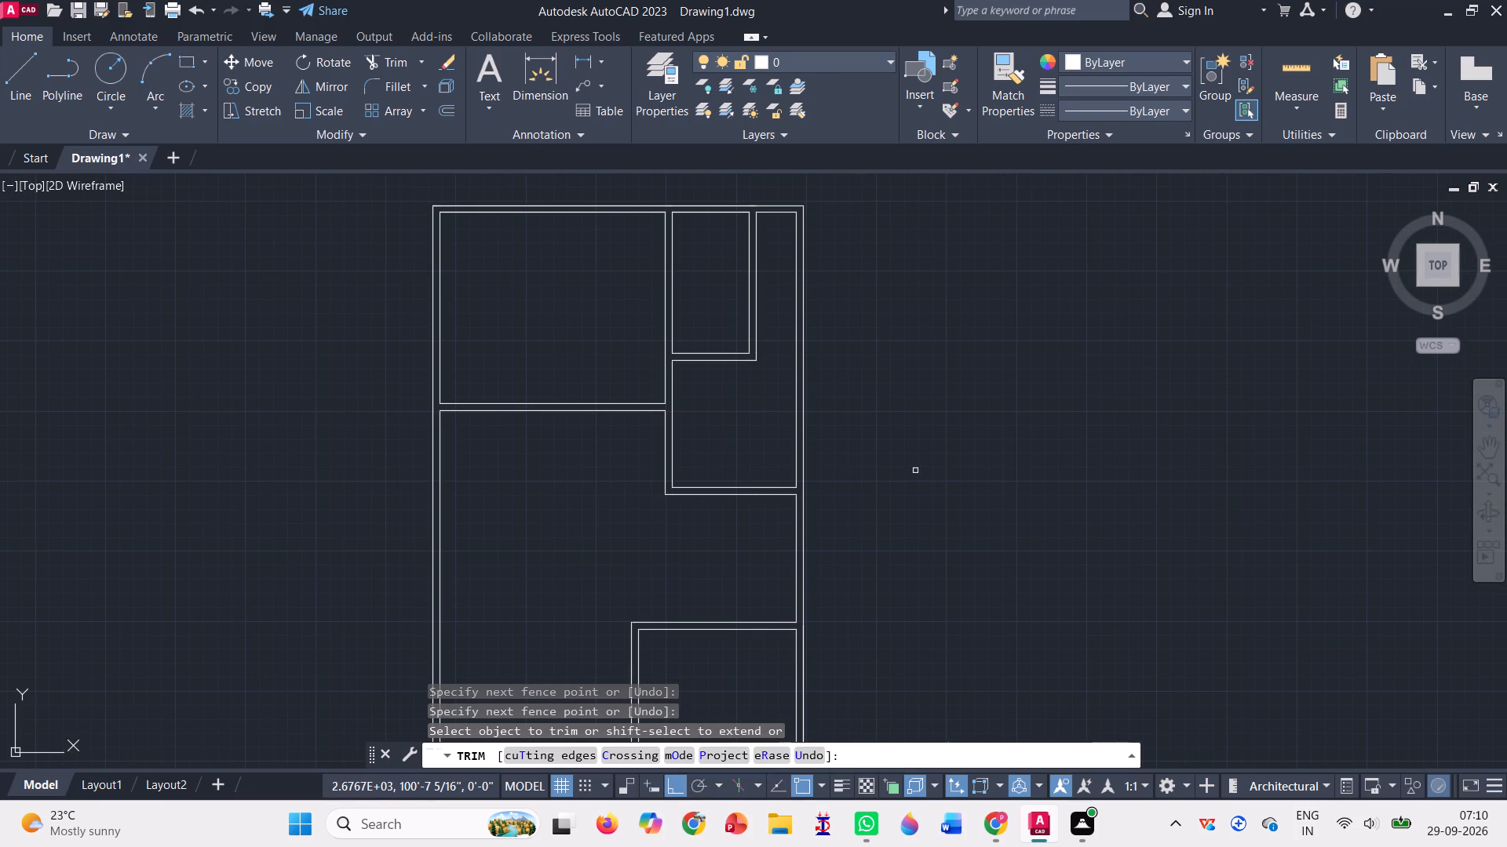
{"action": "scroll", "coordinate": [894, 432], "scroll_direction": "down", "scroll_amount": 1}
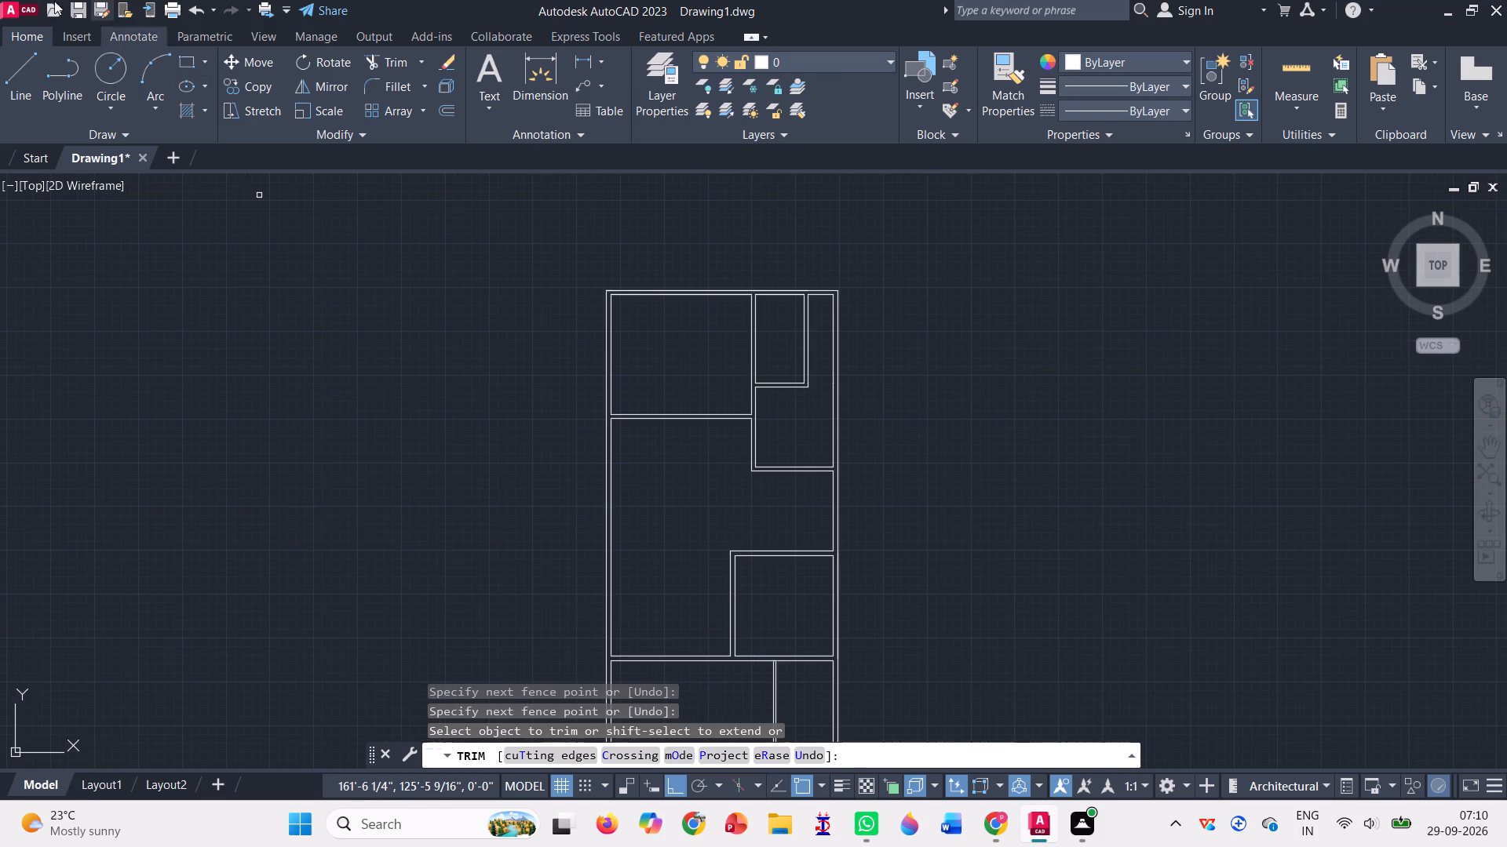
Draw a closed 1' by 4' upright door-leaf rectangle outside the plan's right wall, forming its left side from two 2' lines.
{"action": "left_click", "coordinate": [9, 69]}
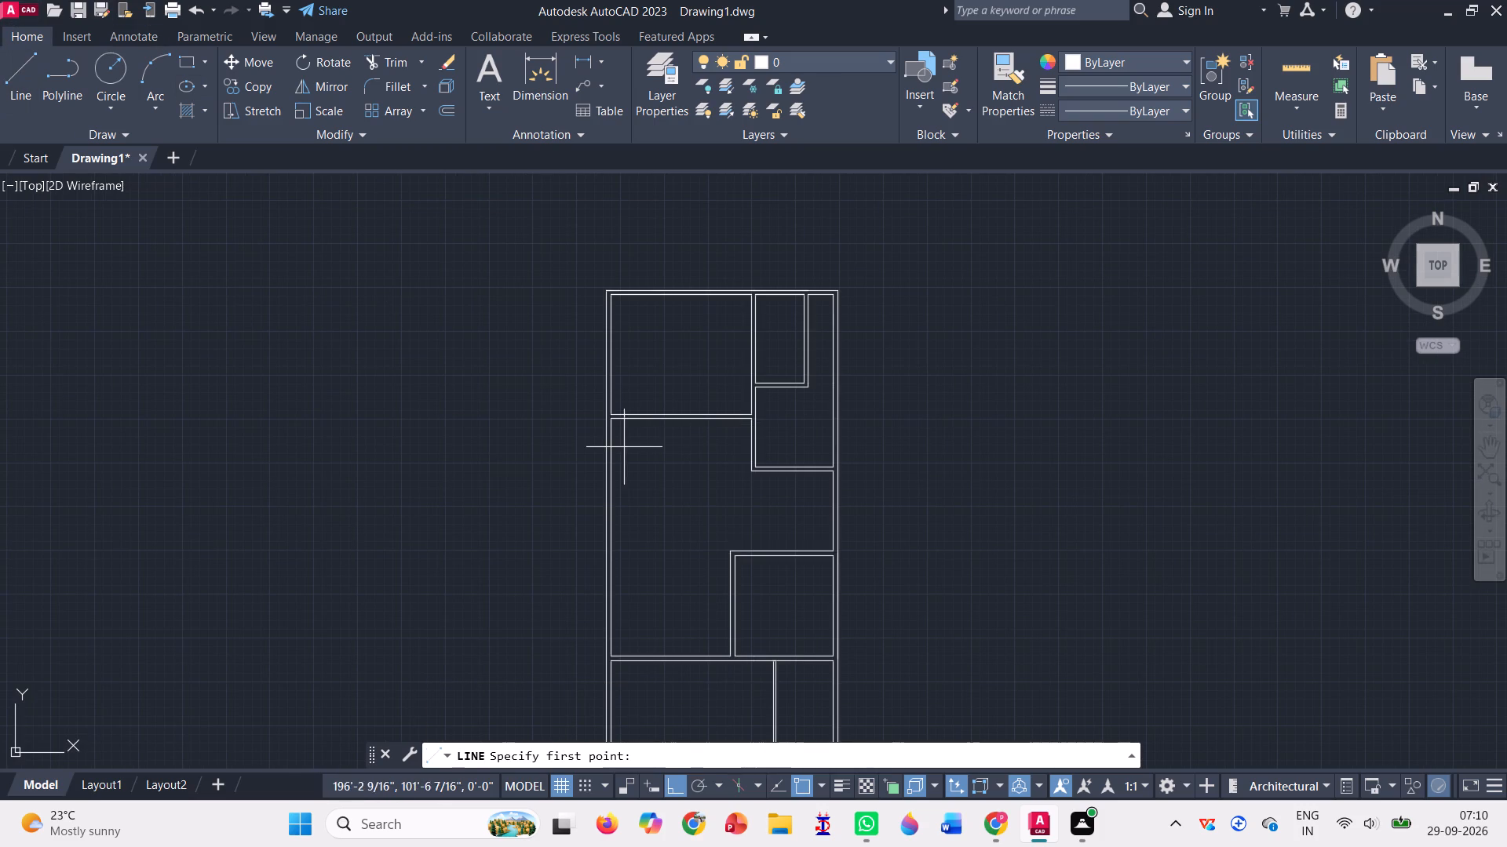
{"action": "left_click", "coordinate": [933, 433]}
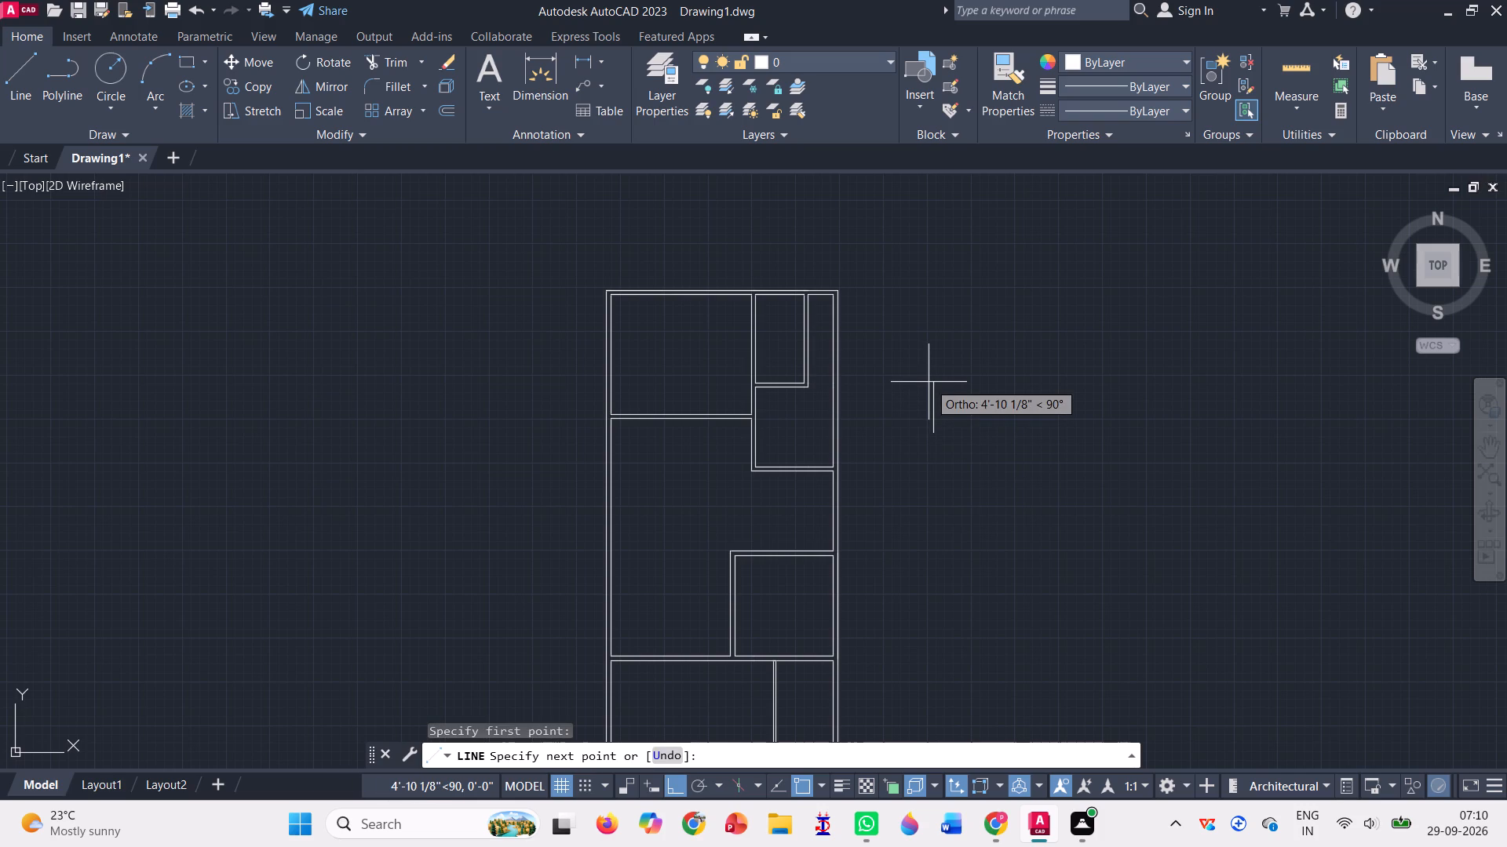
{"action": "key", "text": "1"}
{"action": "key", "text": "BackSpace"}
{"action": "type", "text": "2'"}
{"action": "key", "text": "Return"}
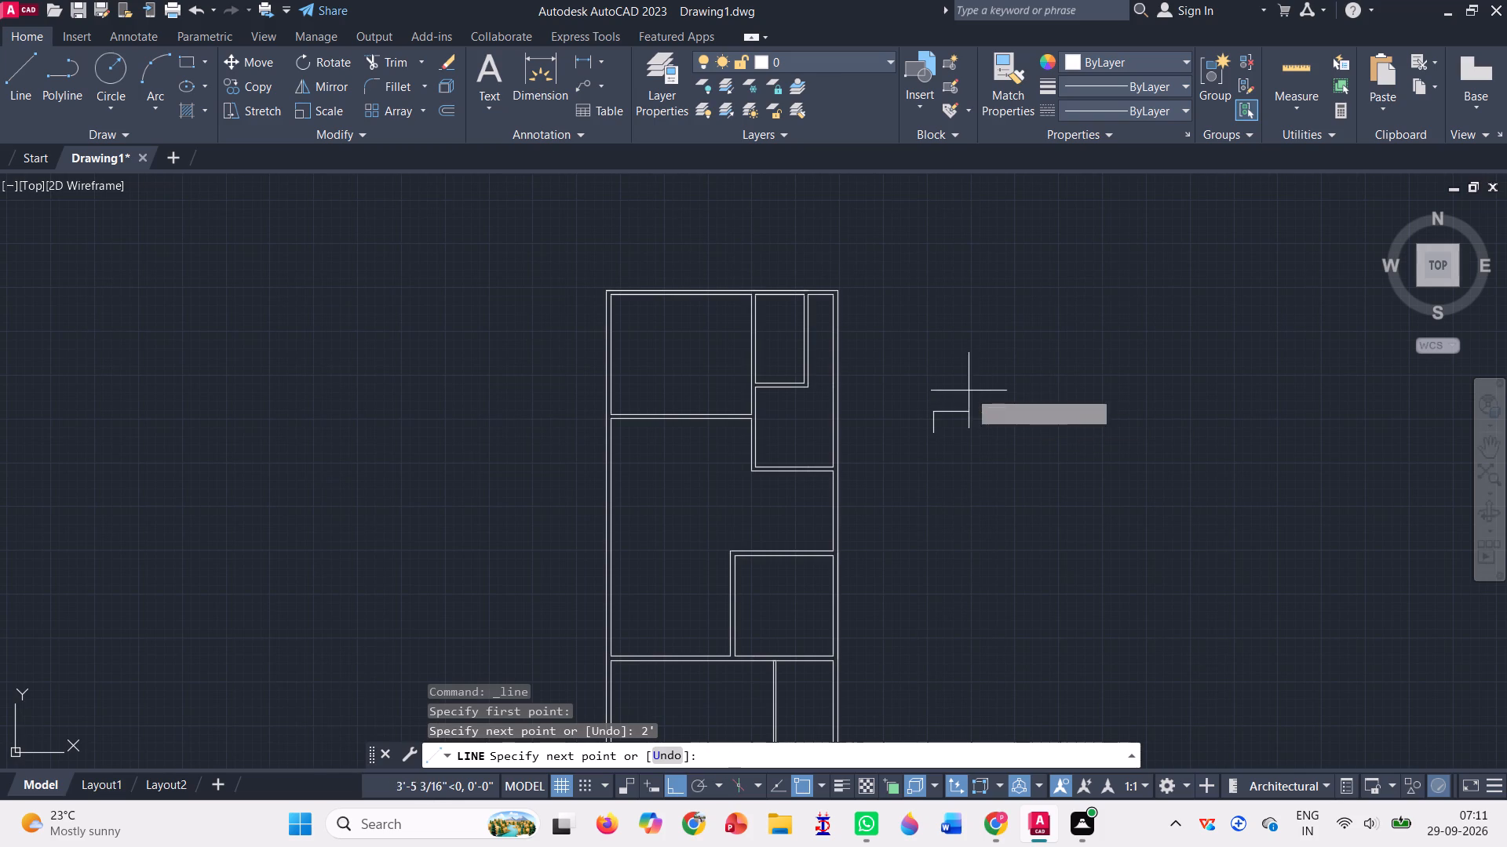
{"action": "type", "text": "2'"}
{"action": "key", "text": "Return"}
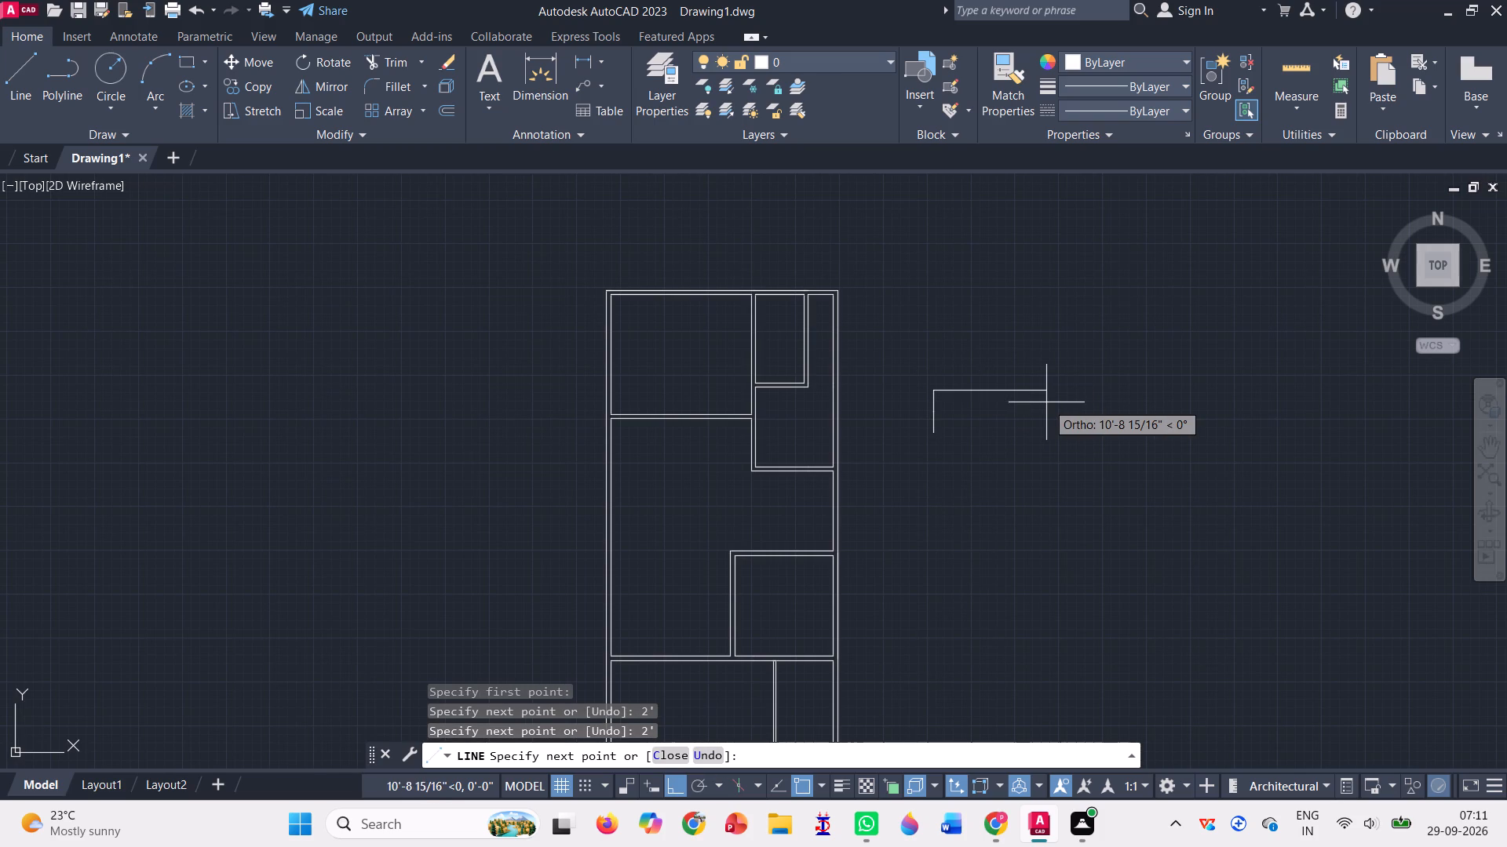
{"action": "type", "text": "1'"}
{"action": "key", "text": "Return"}
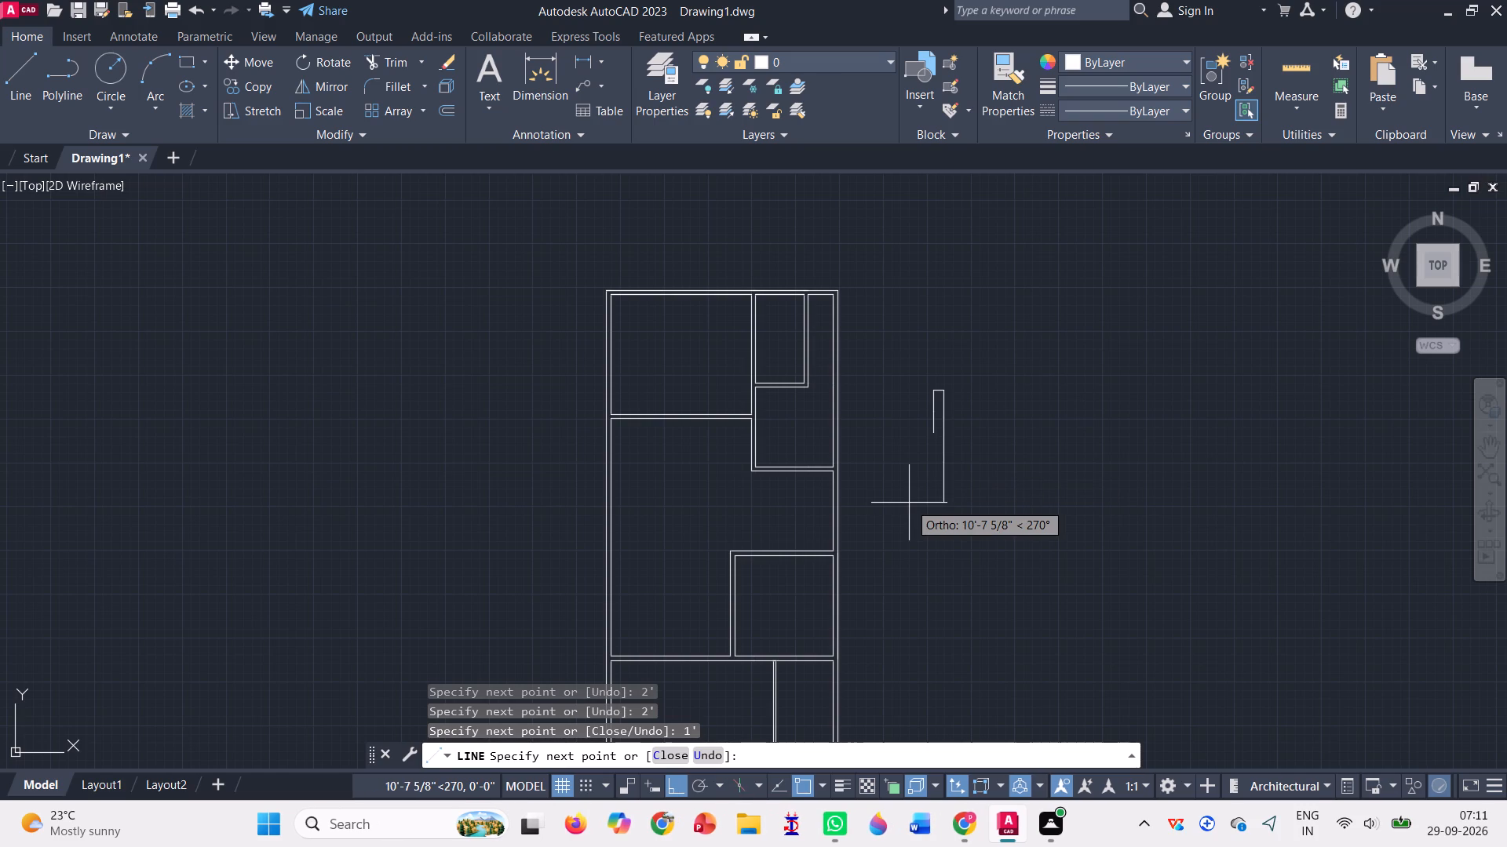
{"action": "type", "text": "4'"}
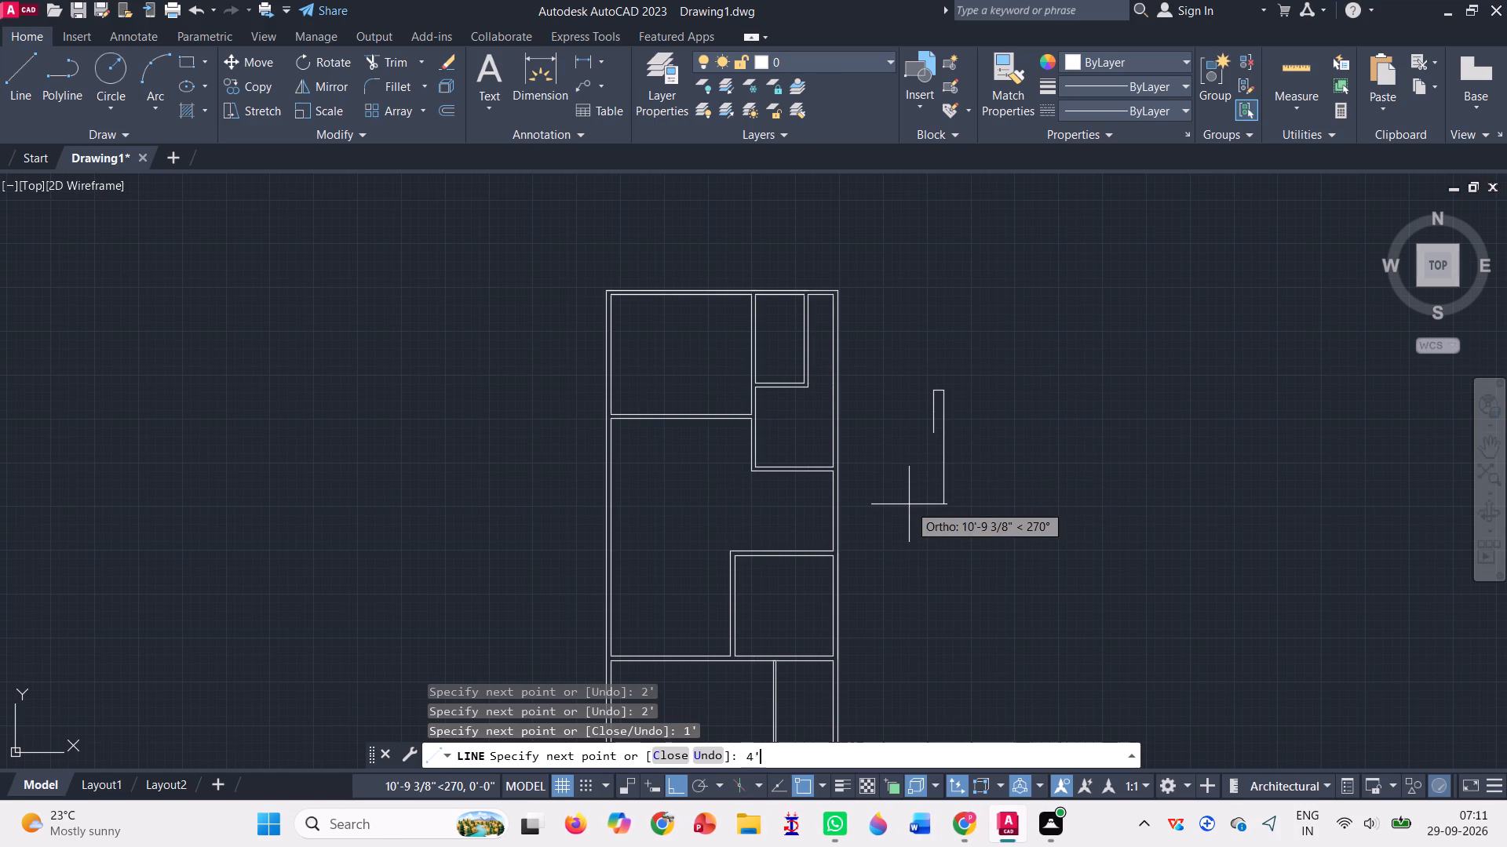
{"action": "key", "text": "Return"}
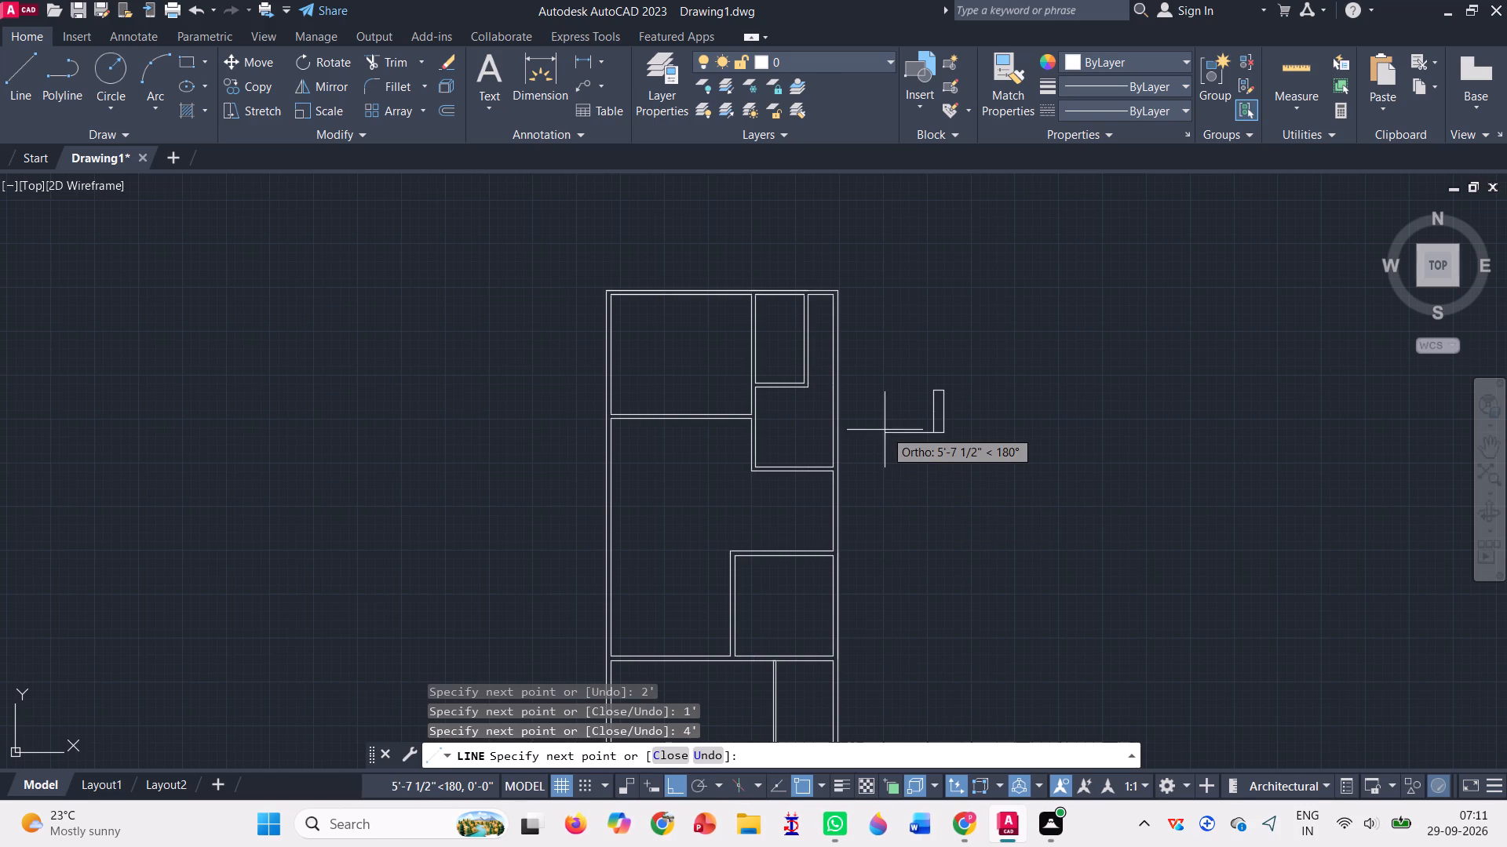
{"action": "scroll", "coordinate": [926, 431], "scroll_direction": "up", "scroll_amount": 3}
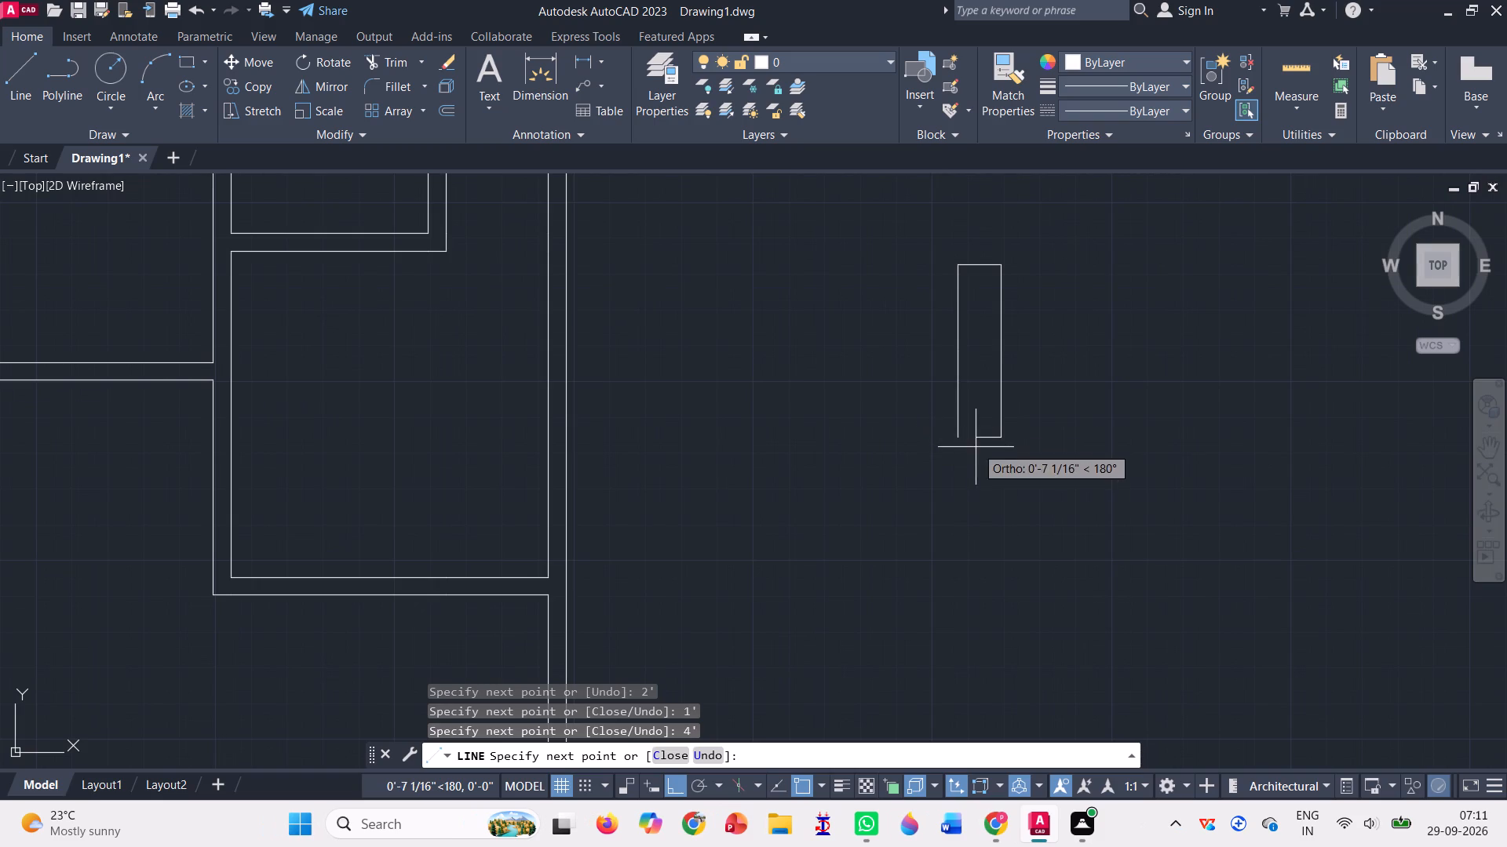
{"action": "left_click", "coordinate": [959, 440]}
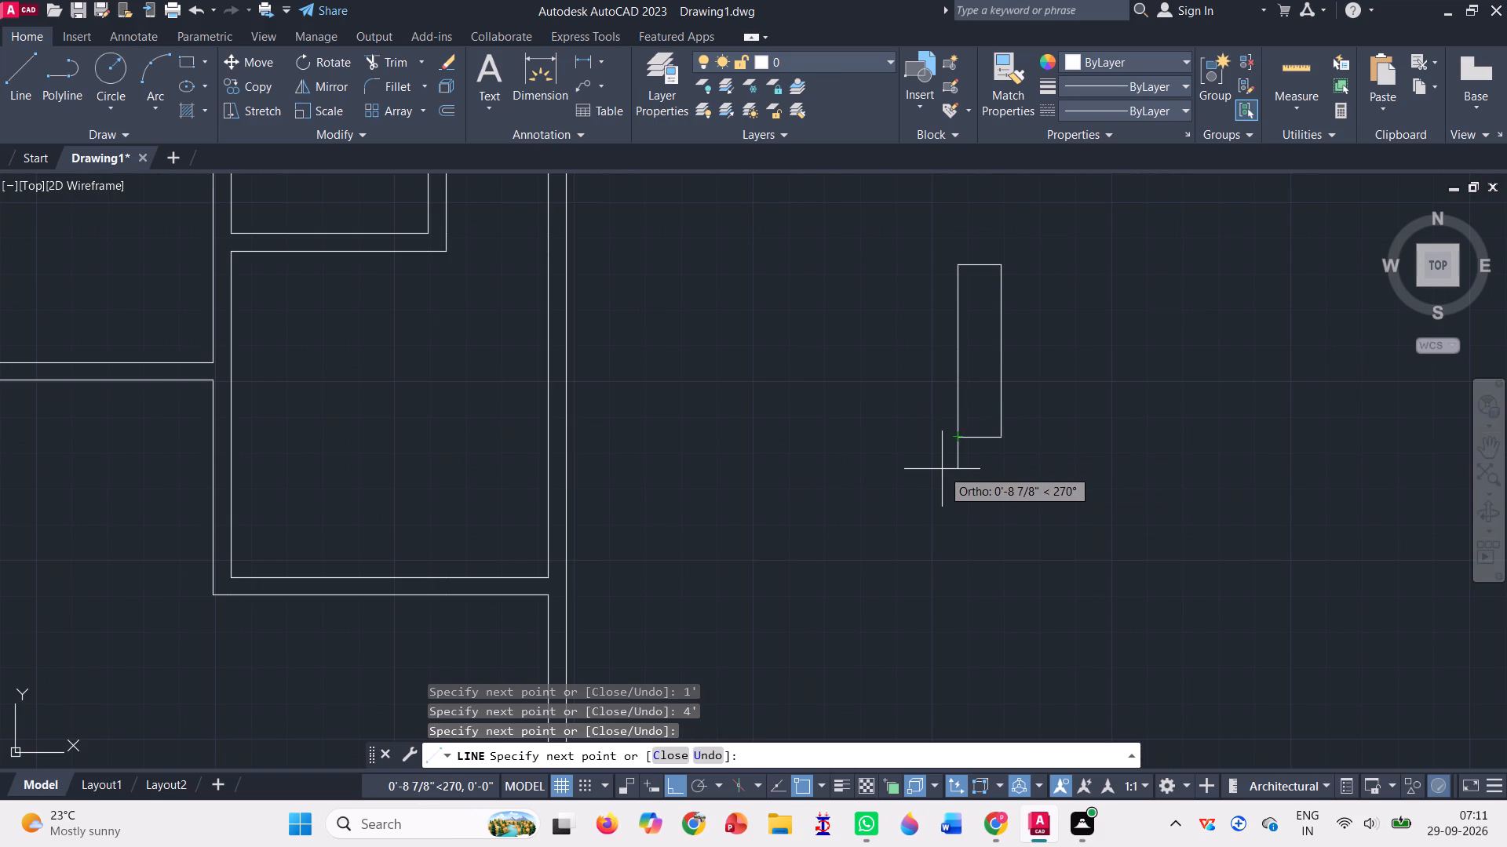
{"action": "key", "text": "Escape"}
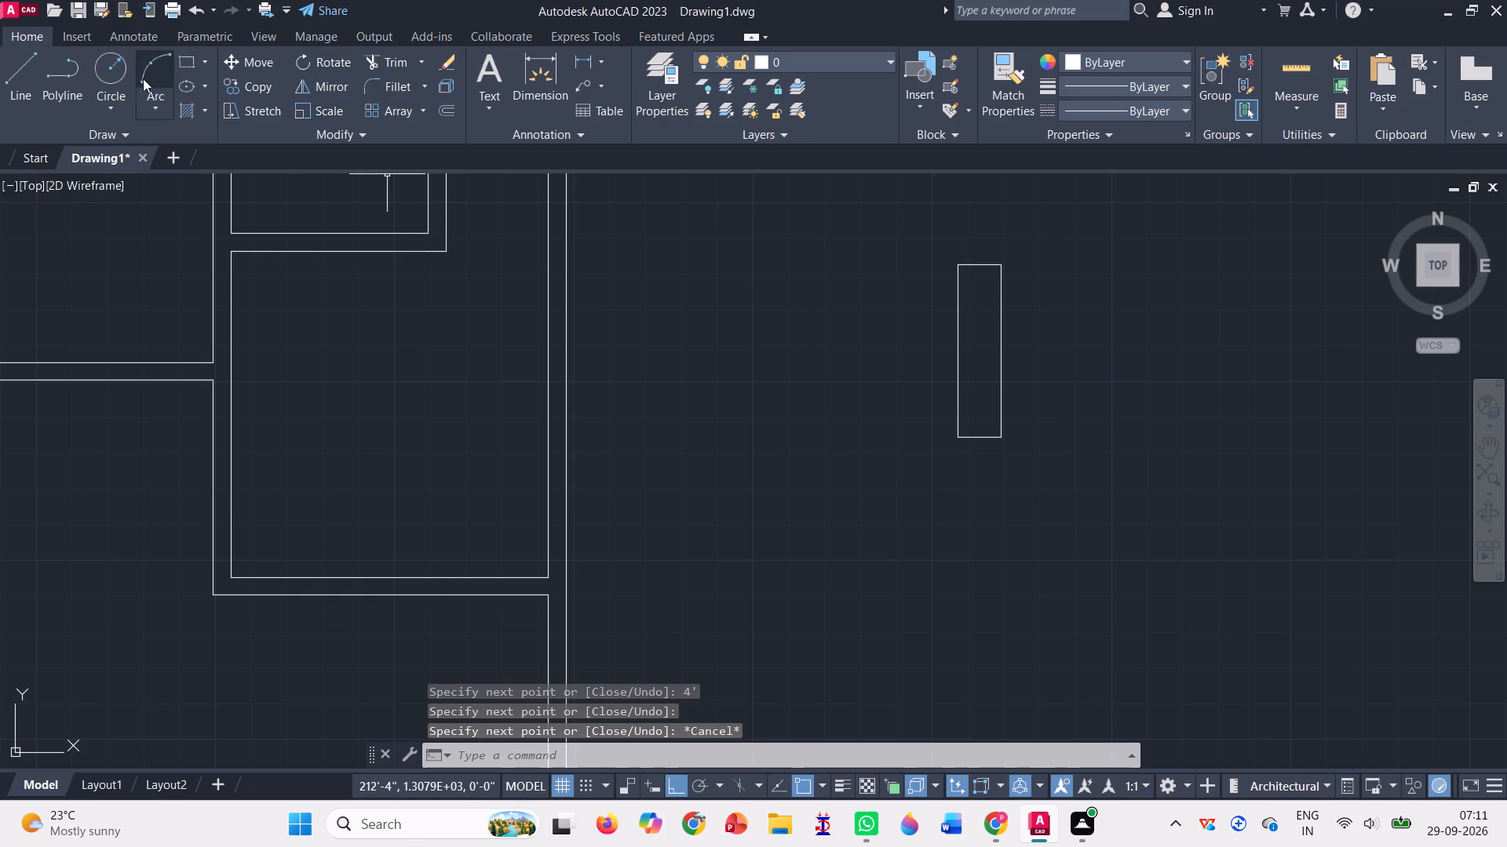
Draw a Center, Start, End quarter arc centred on the leaf's upper-right corner, from its lower-right corner round to the right.
{"action": "left_click", "coordinate": [160, 108]}
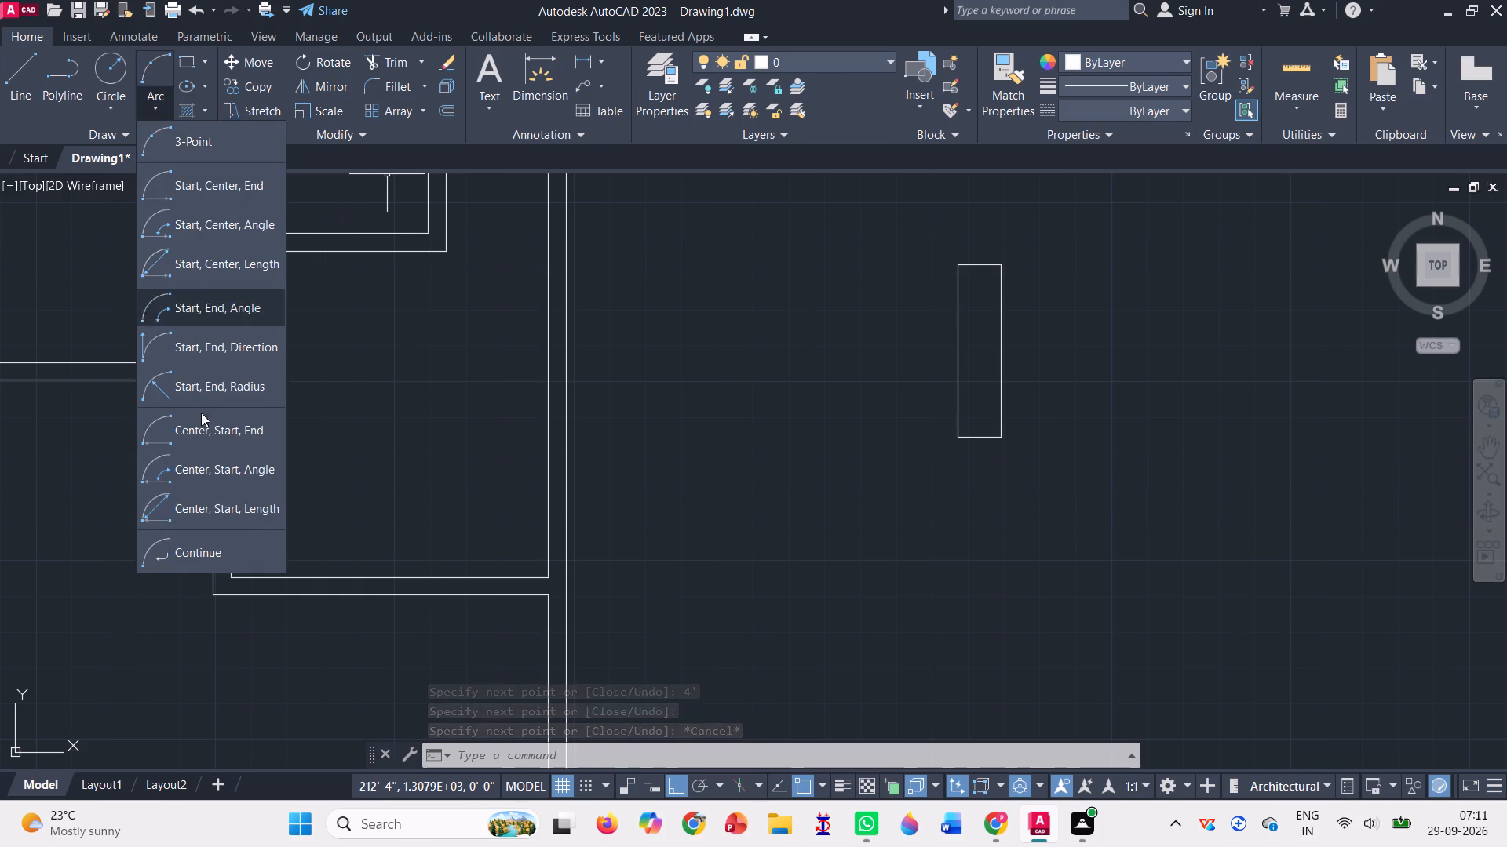
{"action": "left_click", "coordinate": [212, 444]}
{"action": "left_click", "coordinate": [151, 83]}
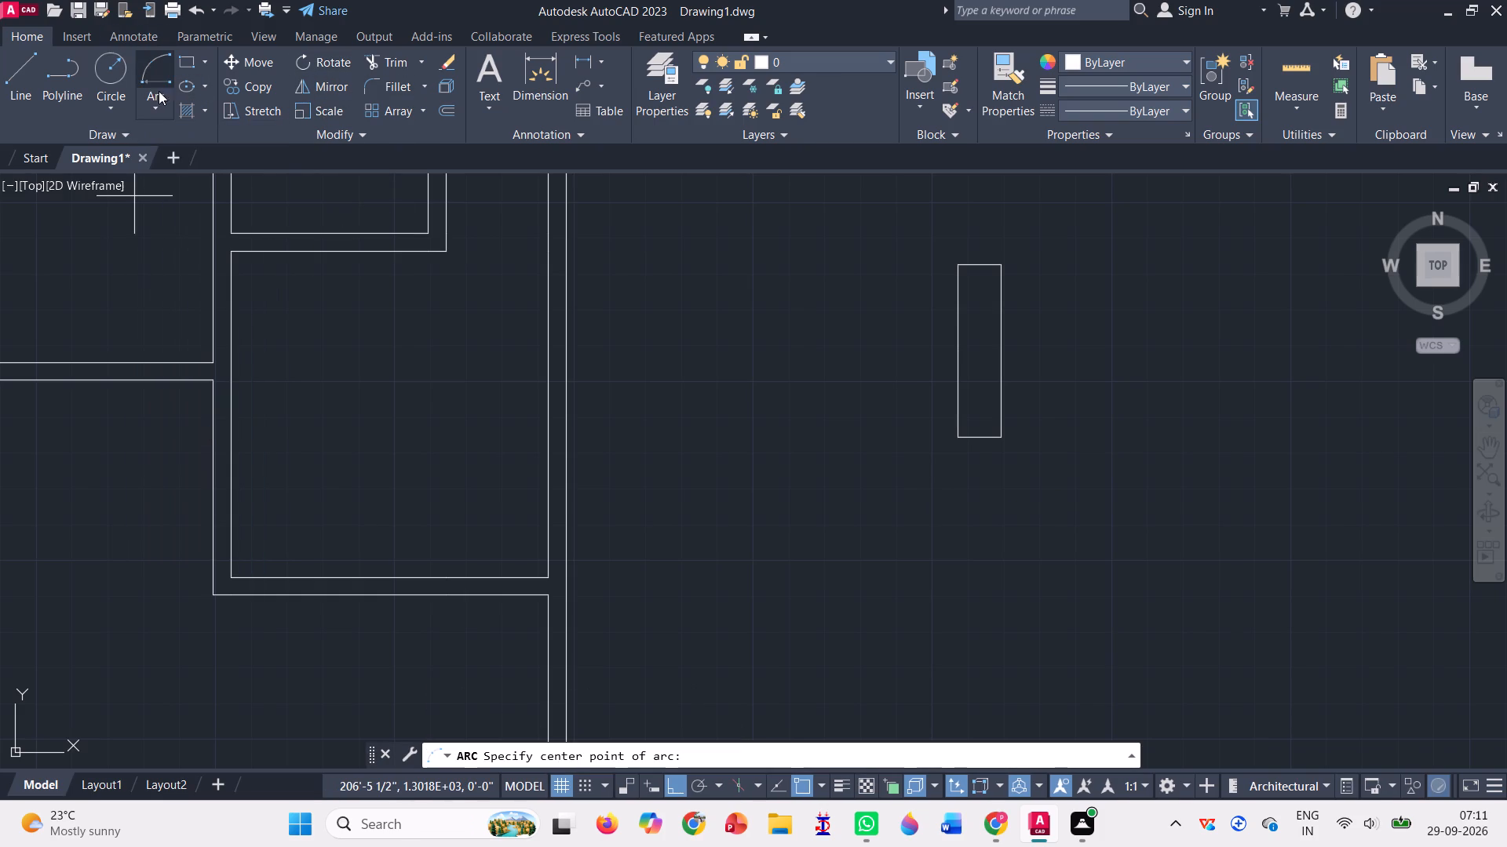
{"action": "left_click", "coordinate": [1003, 263]}
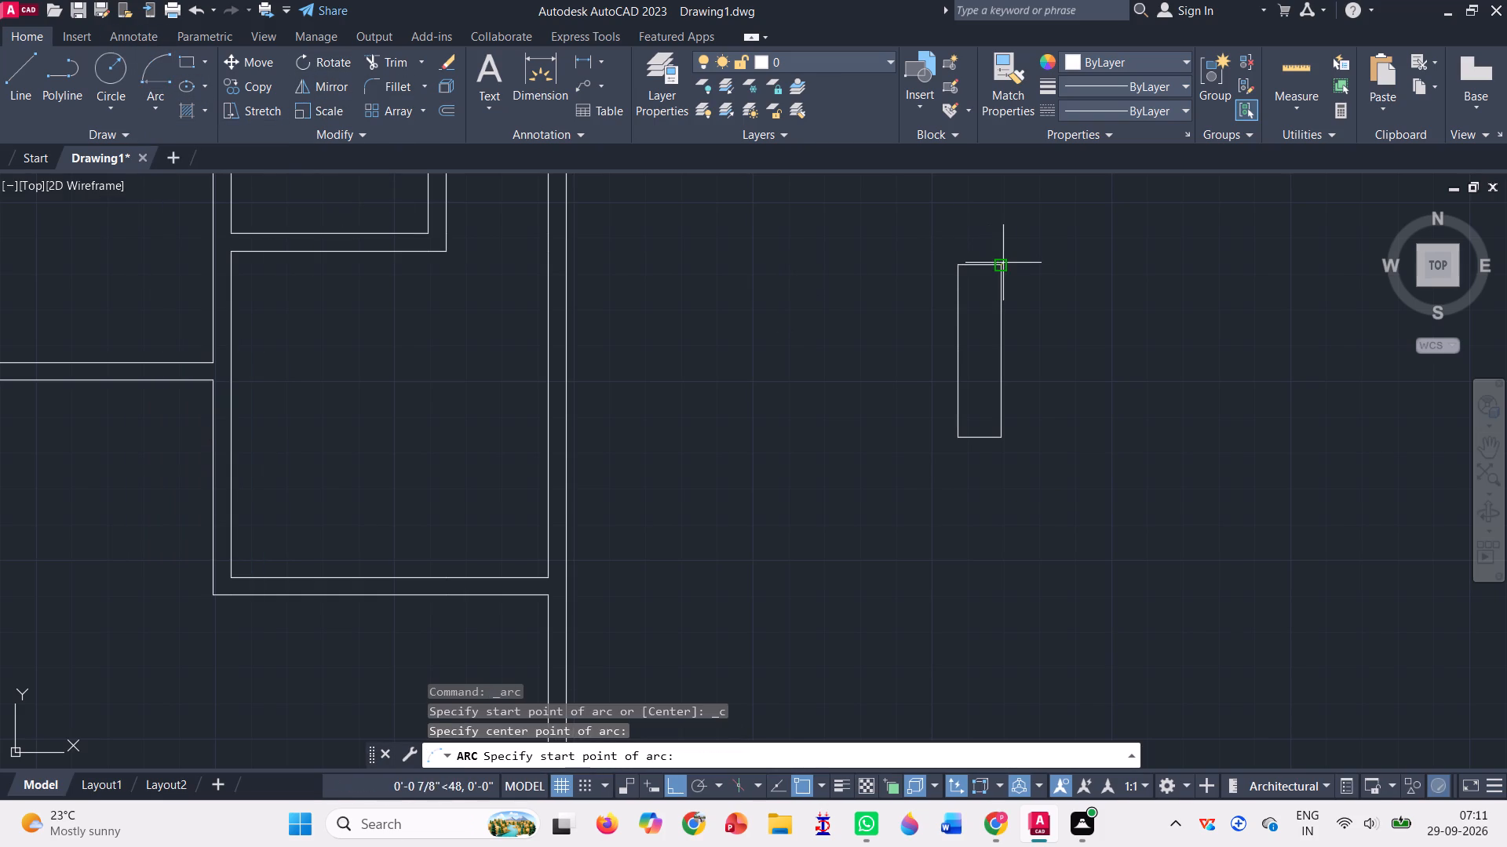
{"action": "left_click", "coordinate": [995, 443]}
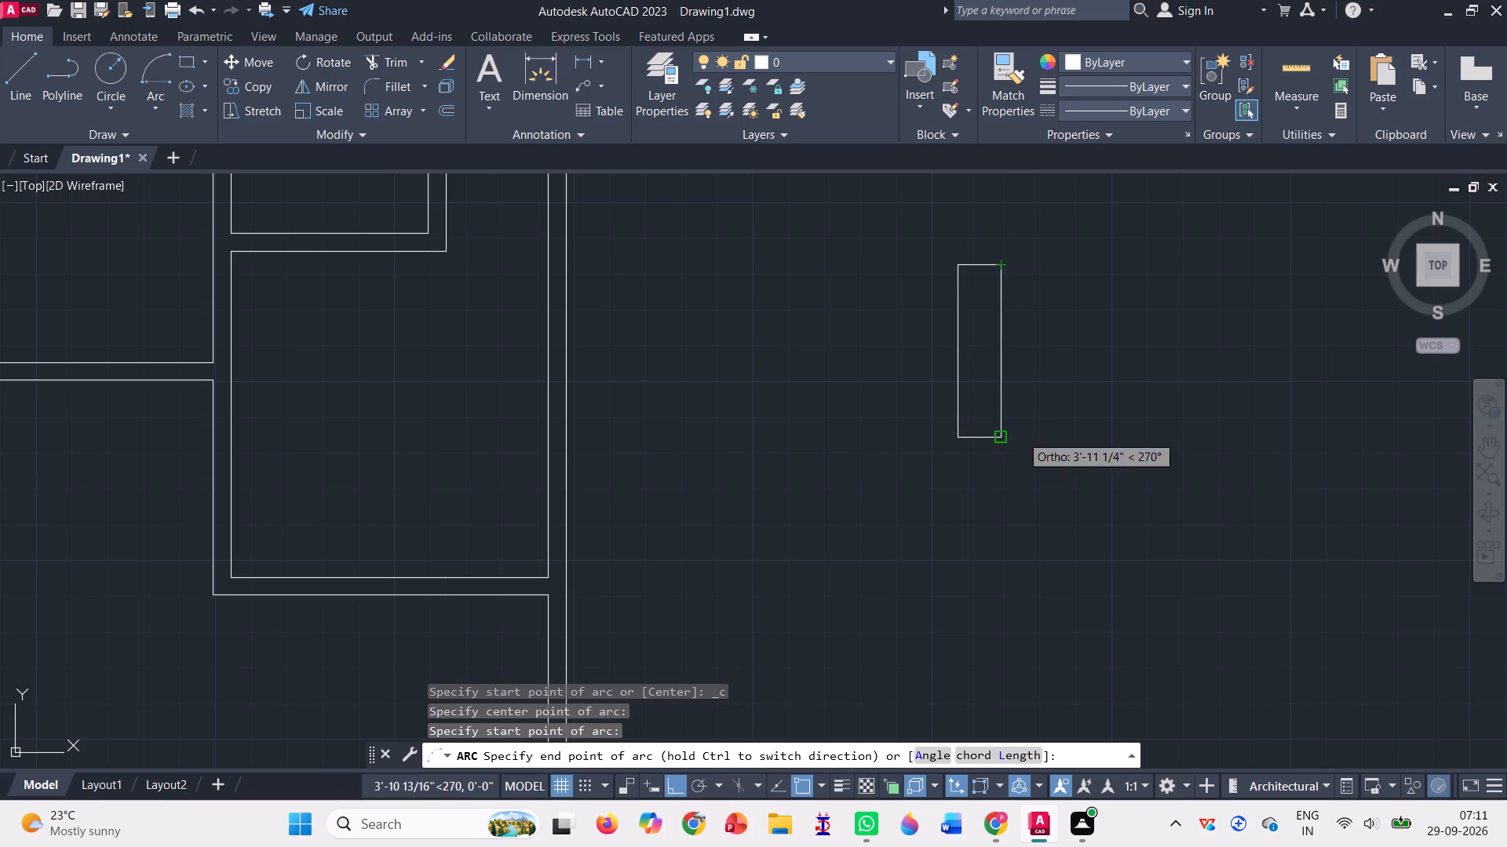
{"action": "left_click", "coordinate": [1230, 261]}
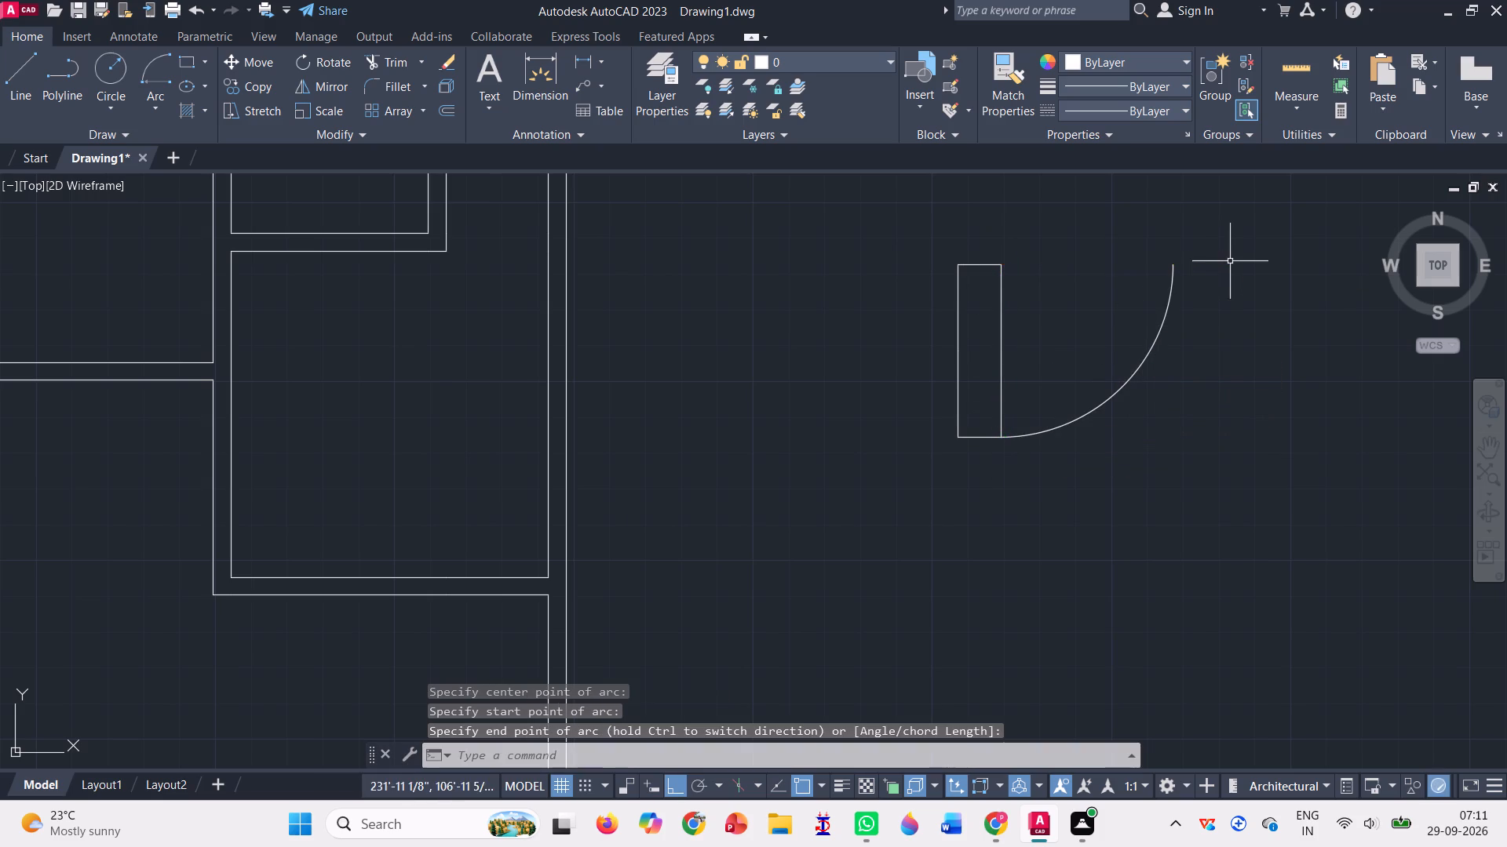
Rotate the door leaf and swing arc by about 211° around the arc's free end.
{"action": "scroll", "coordinate": [953, 373], "scroll_direction": "down", "scroll_amount": 2}
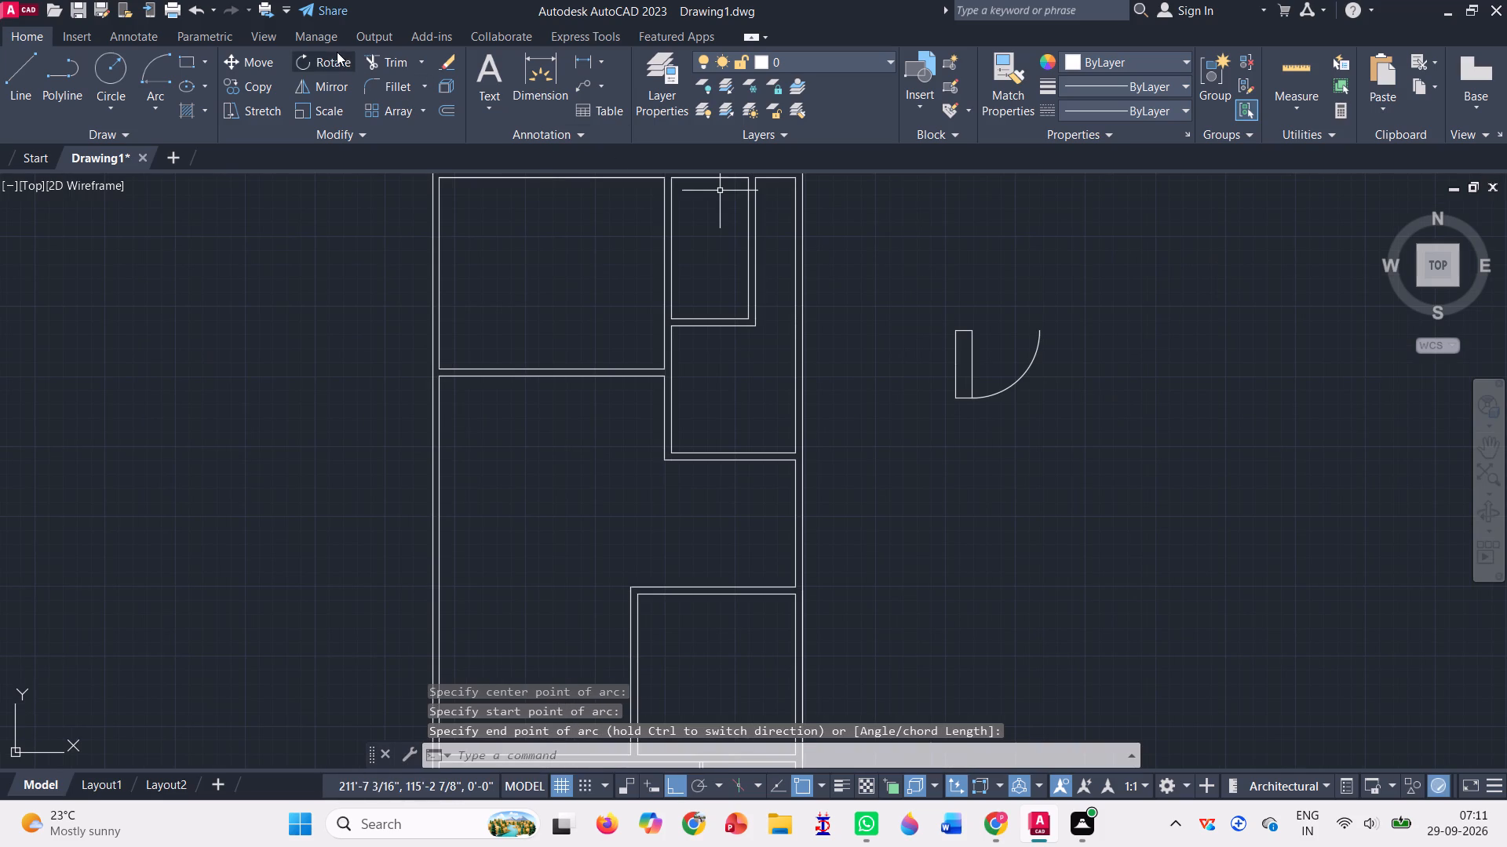
{"action": "left_click", "coordinate": [338, 60]}
{"action": "left_click_drag", "start_coordinate": [863, 324], "coordinate": [870, 327]}
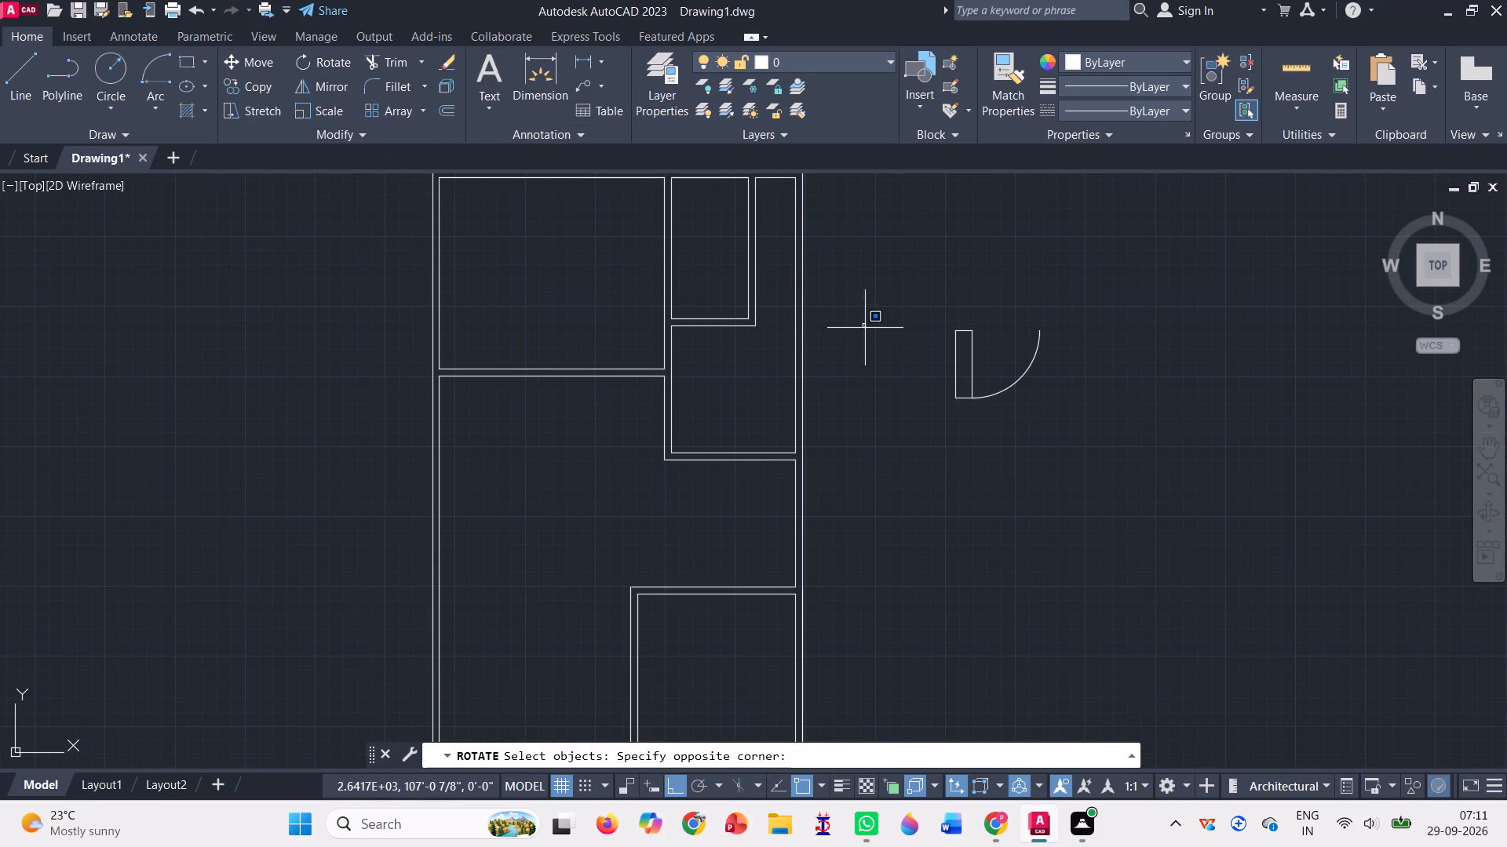
{"action": "left_click_drag", "start_coordinate": [870, 327], "coordinate": [964, 426]}
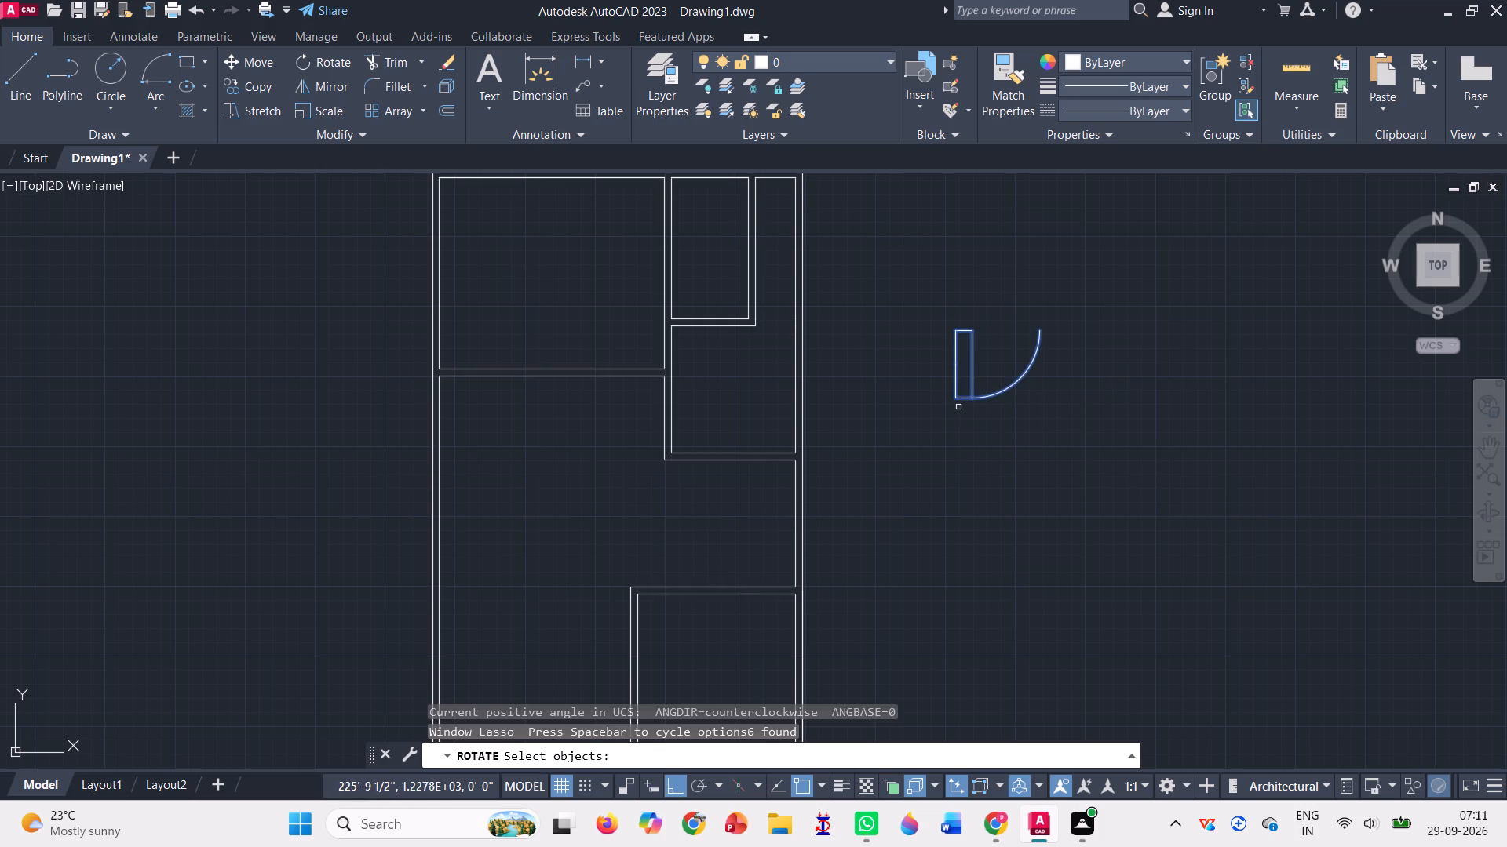
{"action": "key", "text": "Return"}
{"action": "left_click", "coordinate": [1045, 327]}
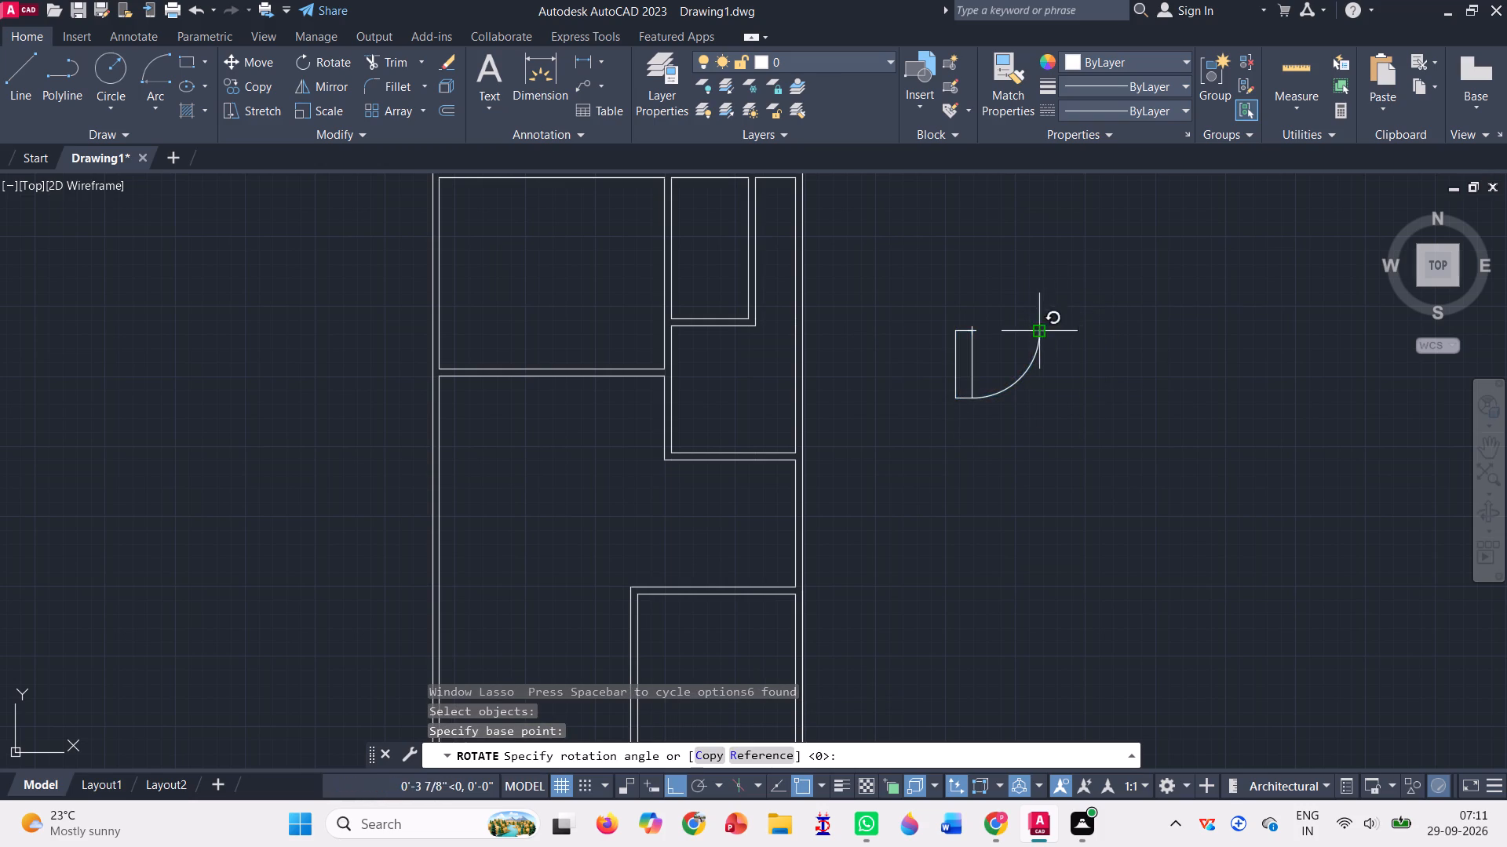
{"action": "left_click", "coordinate": [947, 381]}
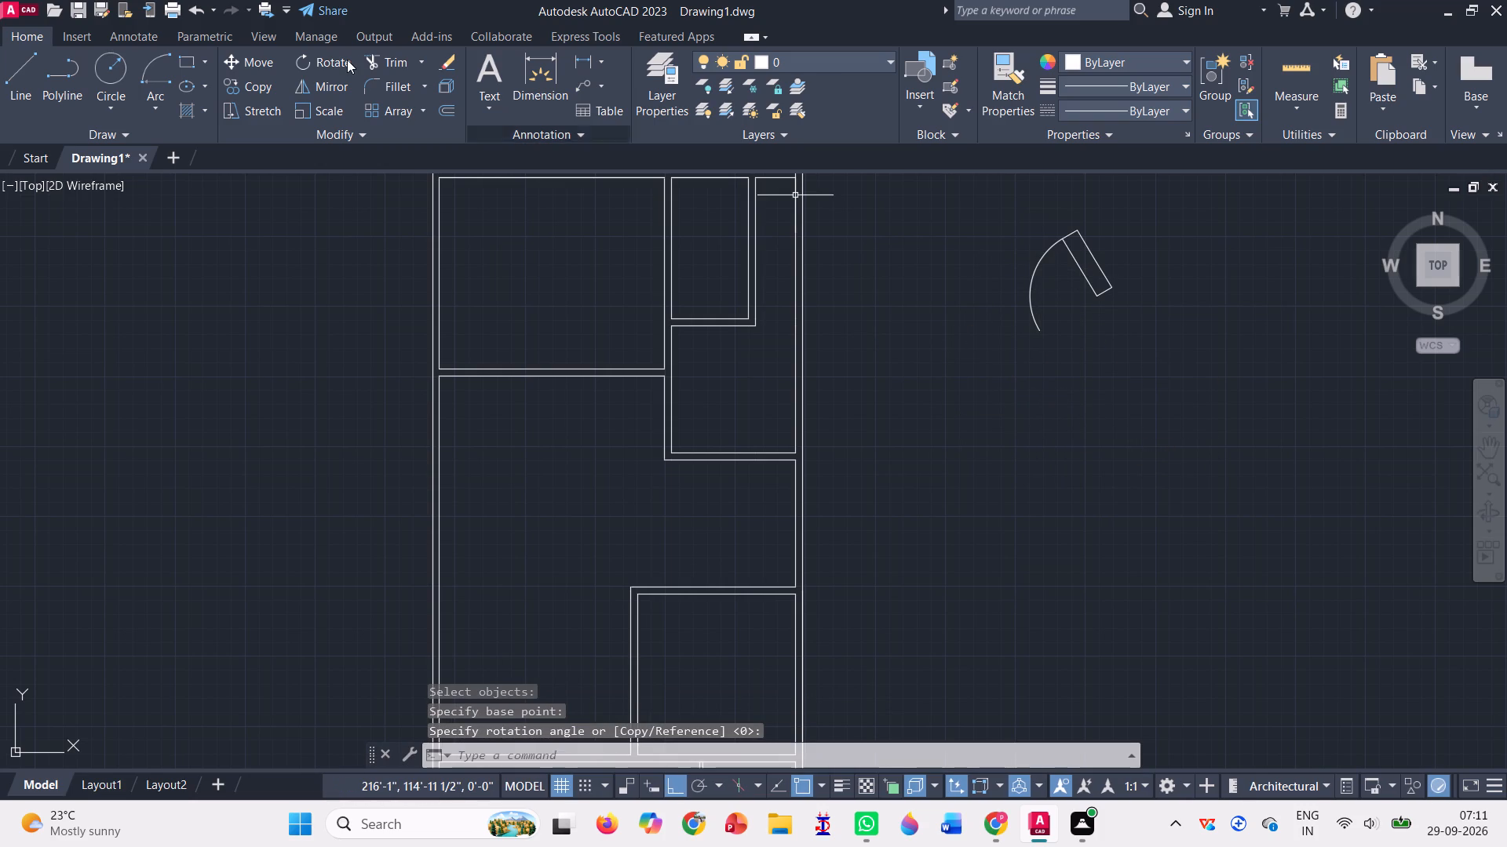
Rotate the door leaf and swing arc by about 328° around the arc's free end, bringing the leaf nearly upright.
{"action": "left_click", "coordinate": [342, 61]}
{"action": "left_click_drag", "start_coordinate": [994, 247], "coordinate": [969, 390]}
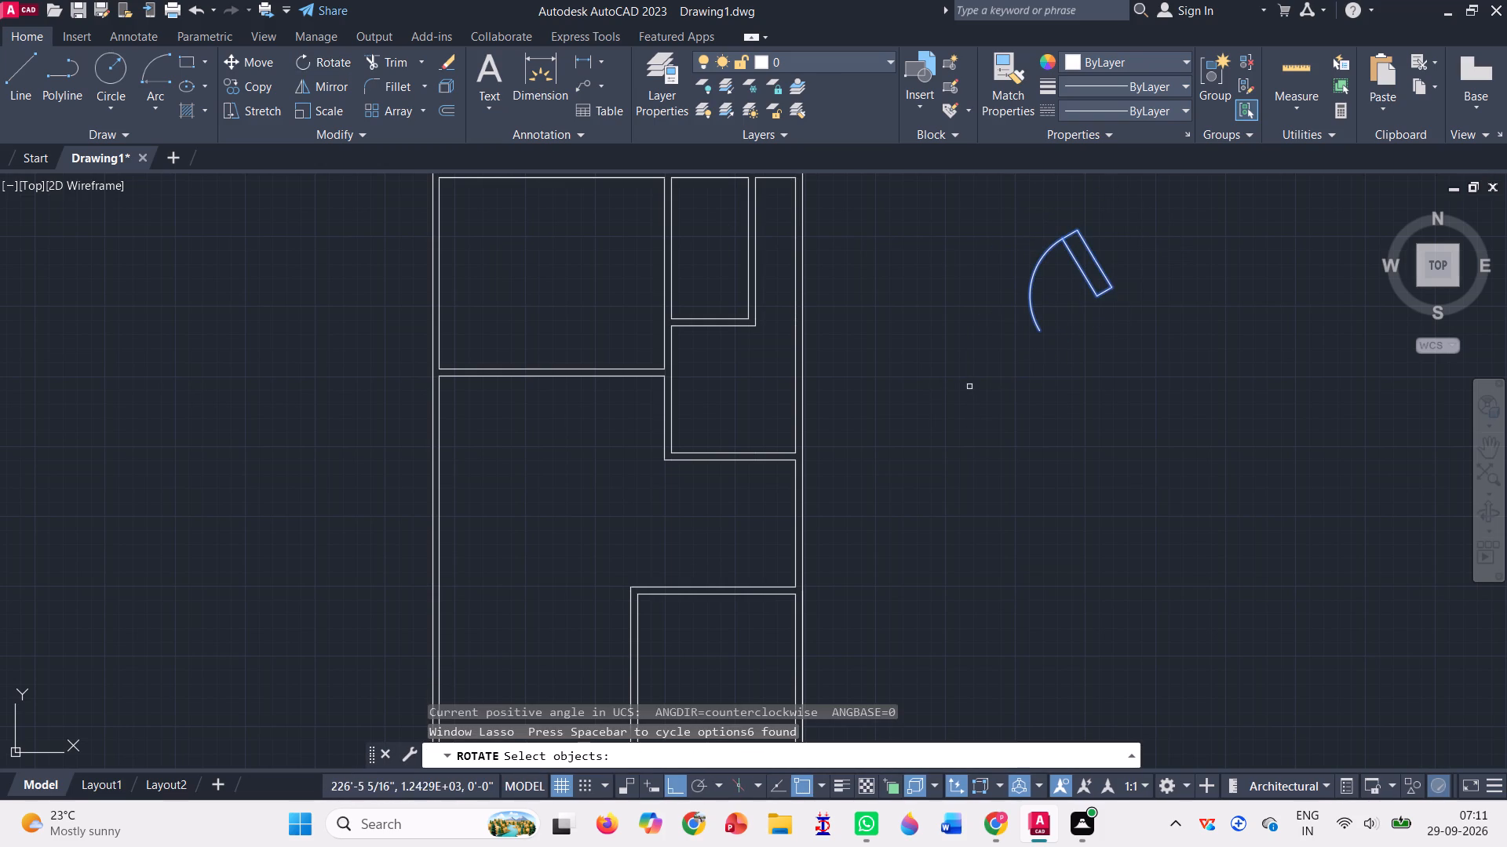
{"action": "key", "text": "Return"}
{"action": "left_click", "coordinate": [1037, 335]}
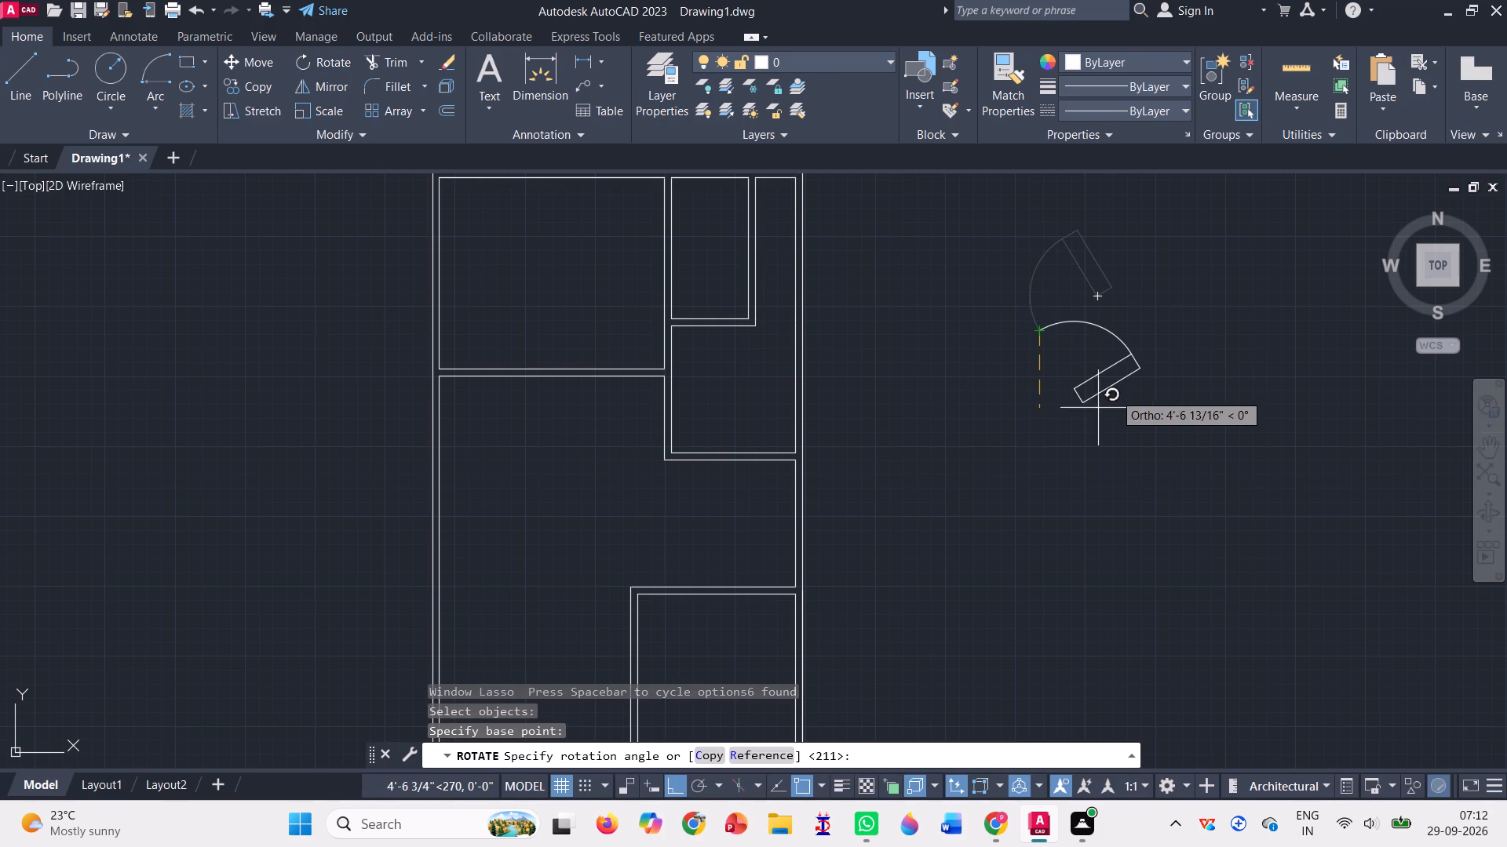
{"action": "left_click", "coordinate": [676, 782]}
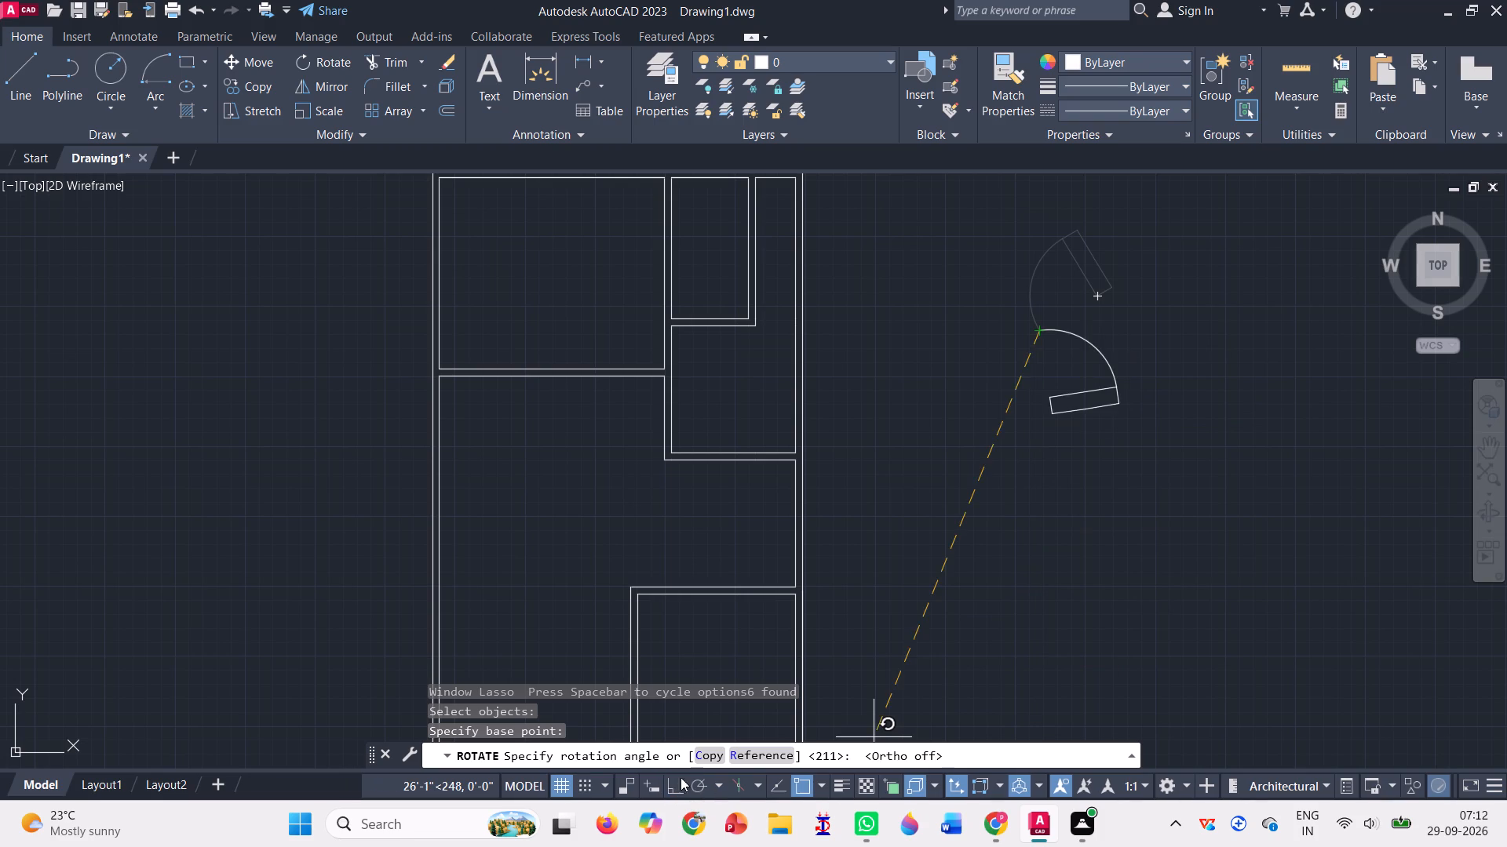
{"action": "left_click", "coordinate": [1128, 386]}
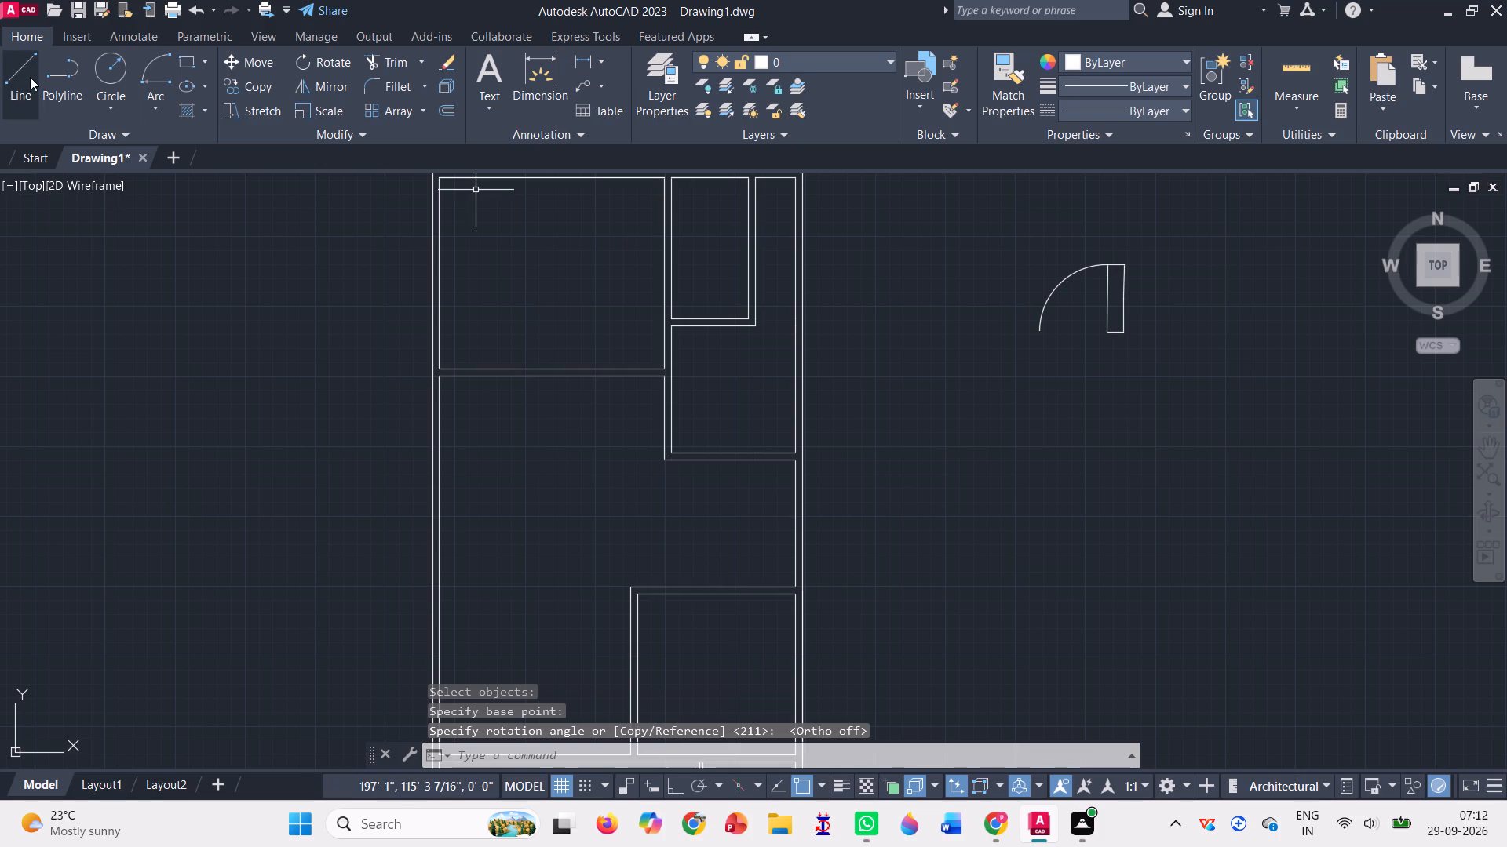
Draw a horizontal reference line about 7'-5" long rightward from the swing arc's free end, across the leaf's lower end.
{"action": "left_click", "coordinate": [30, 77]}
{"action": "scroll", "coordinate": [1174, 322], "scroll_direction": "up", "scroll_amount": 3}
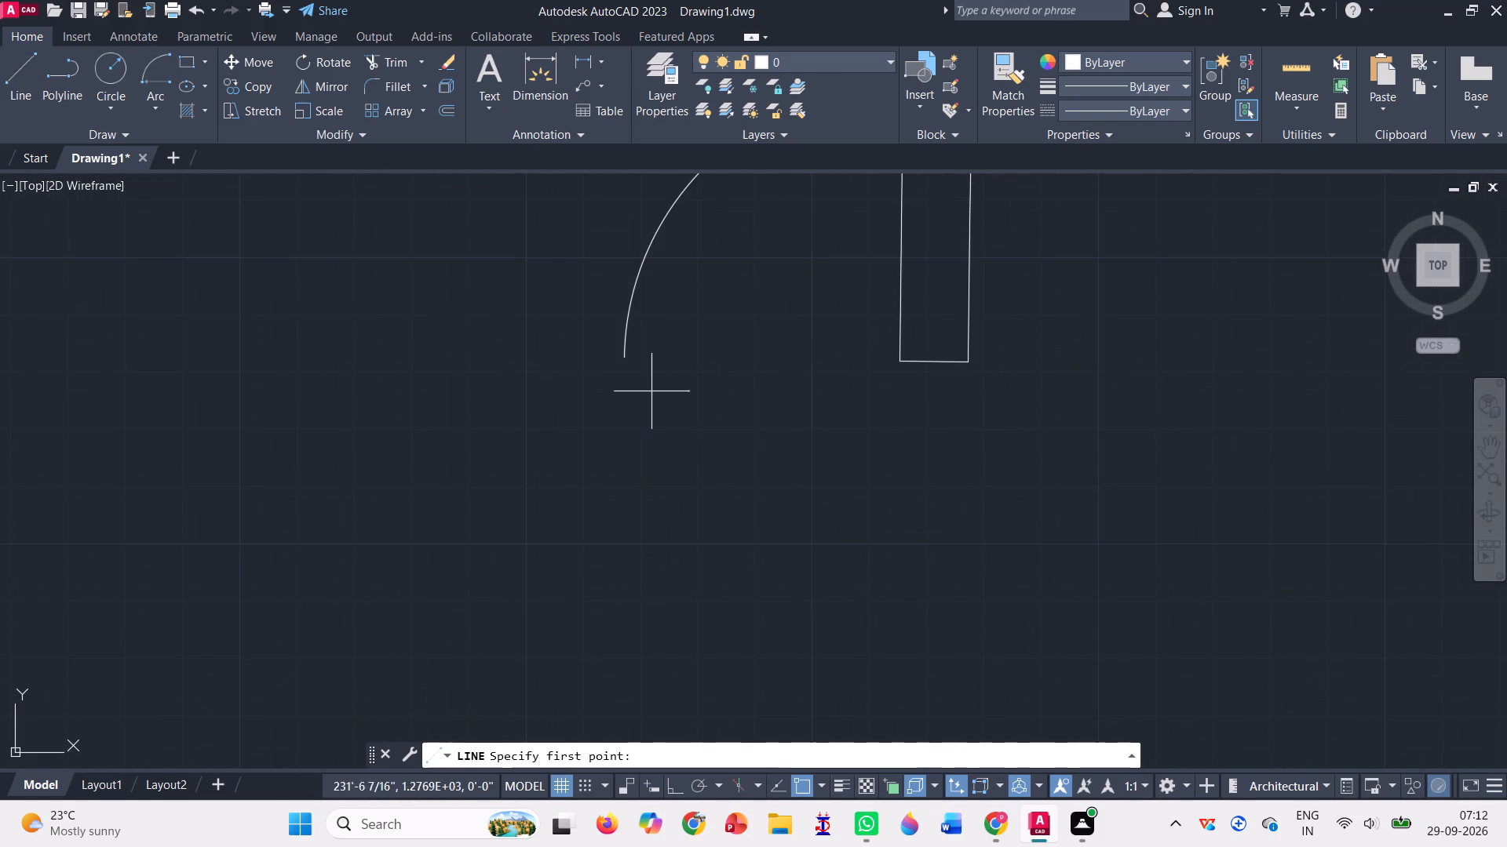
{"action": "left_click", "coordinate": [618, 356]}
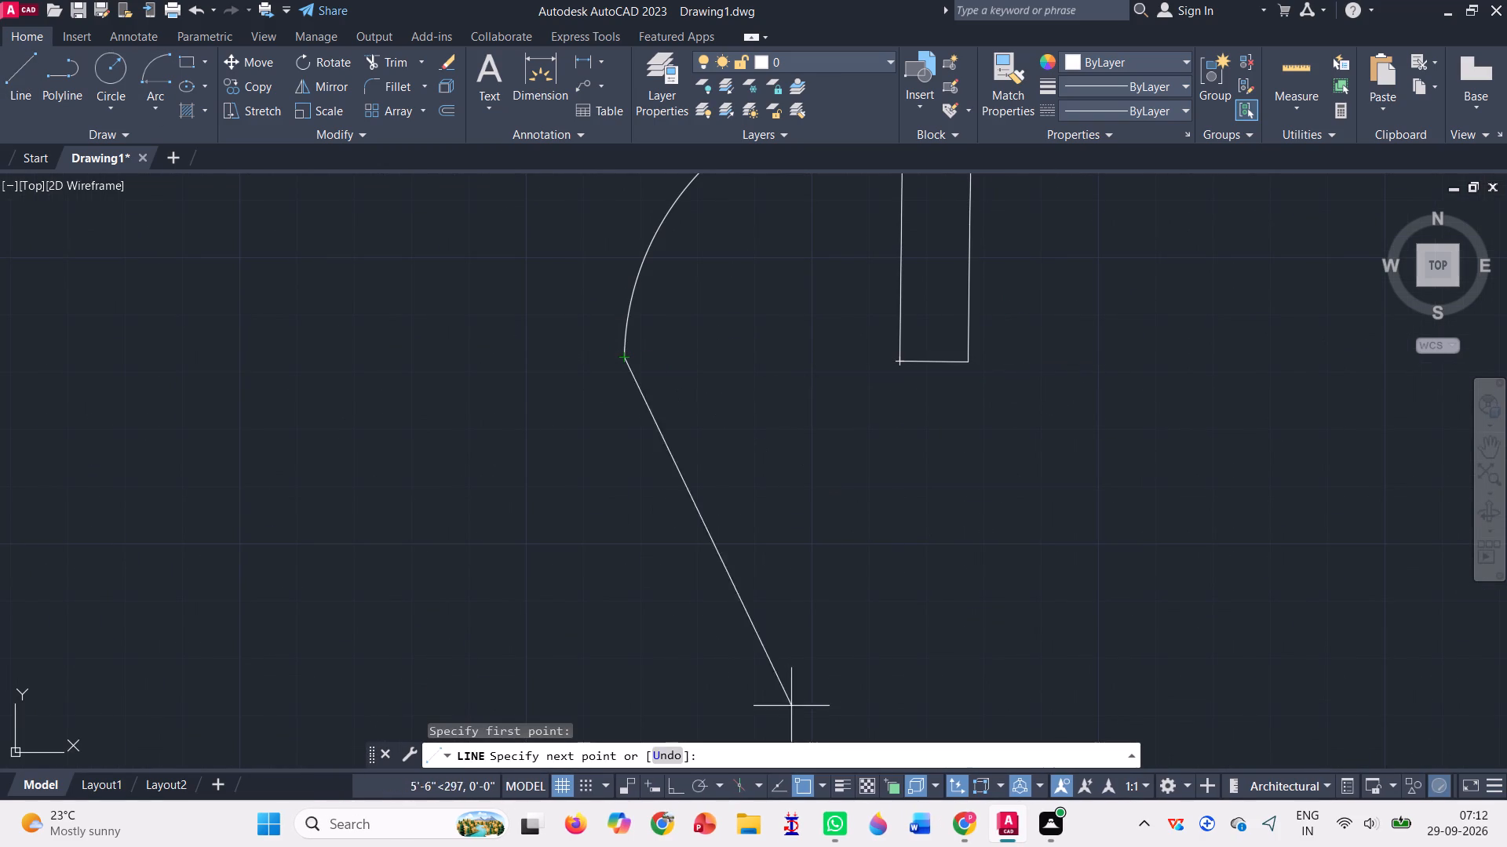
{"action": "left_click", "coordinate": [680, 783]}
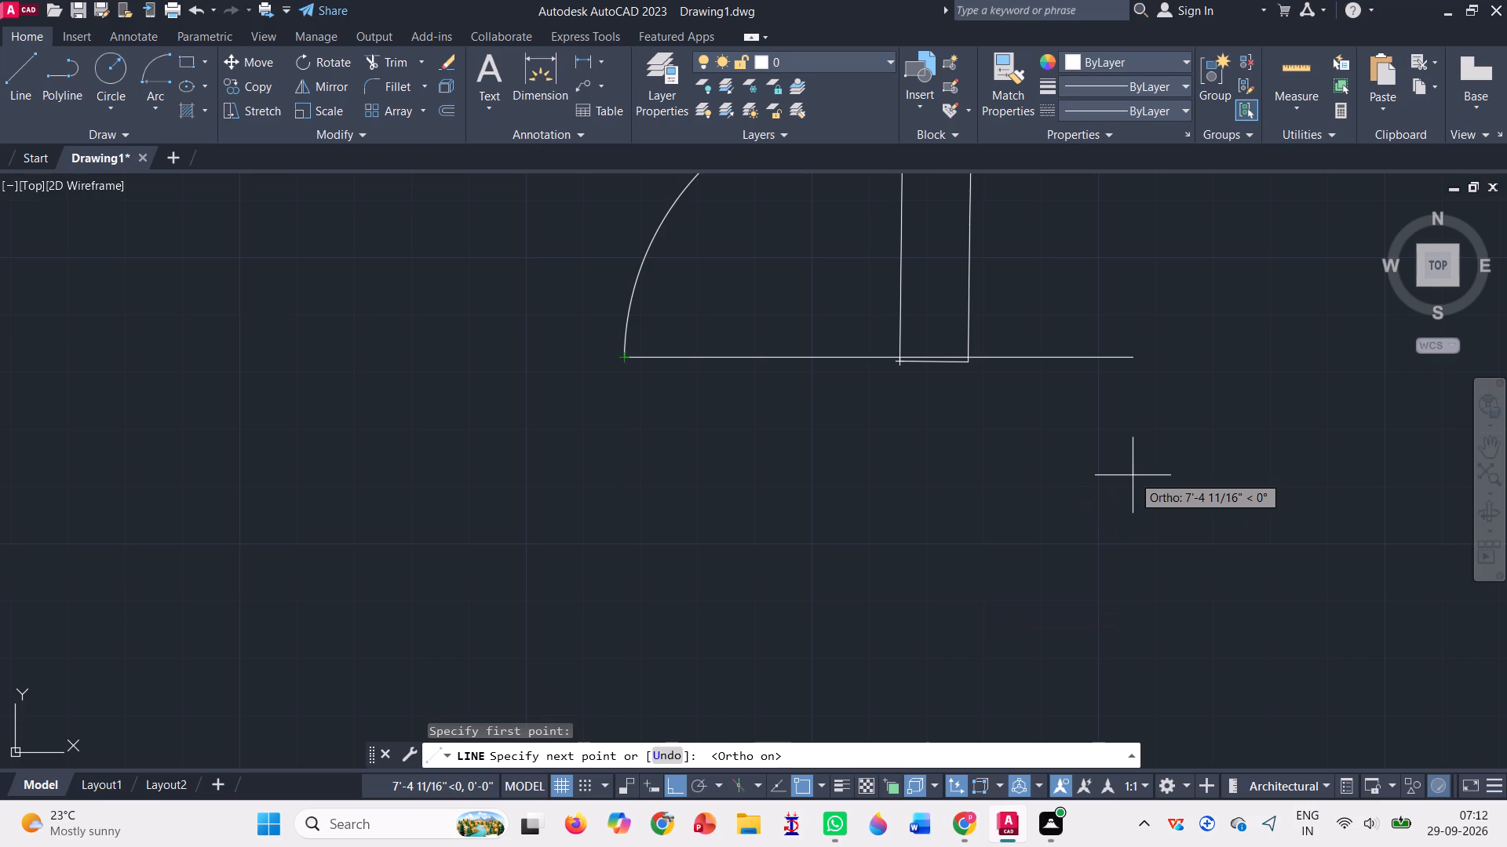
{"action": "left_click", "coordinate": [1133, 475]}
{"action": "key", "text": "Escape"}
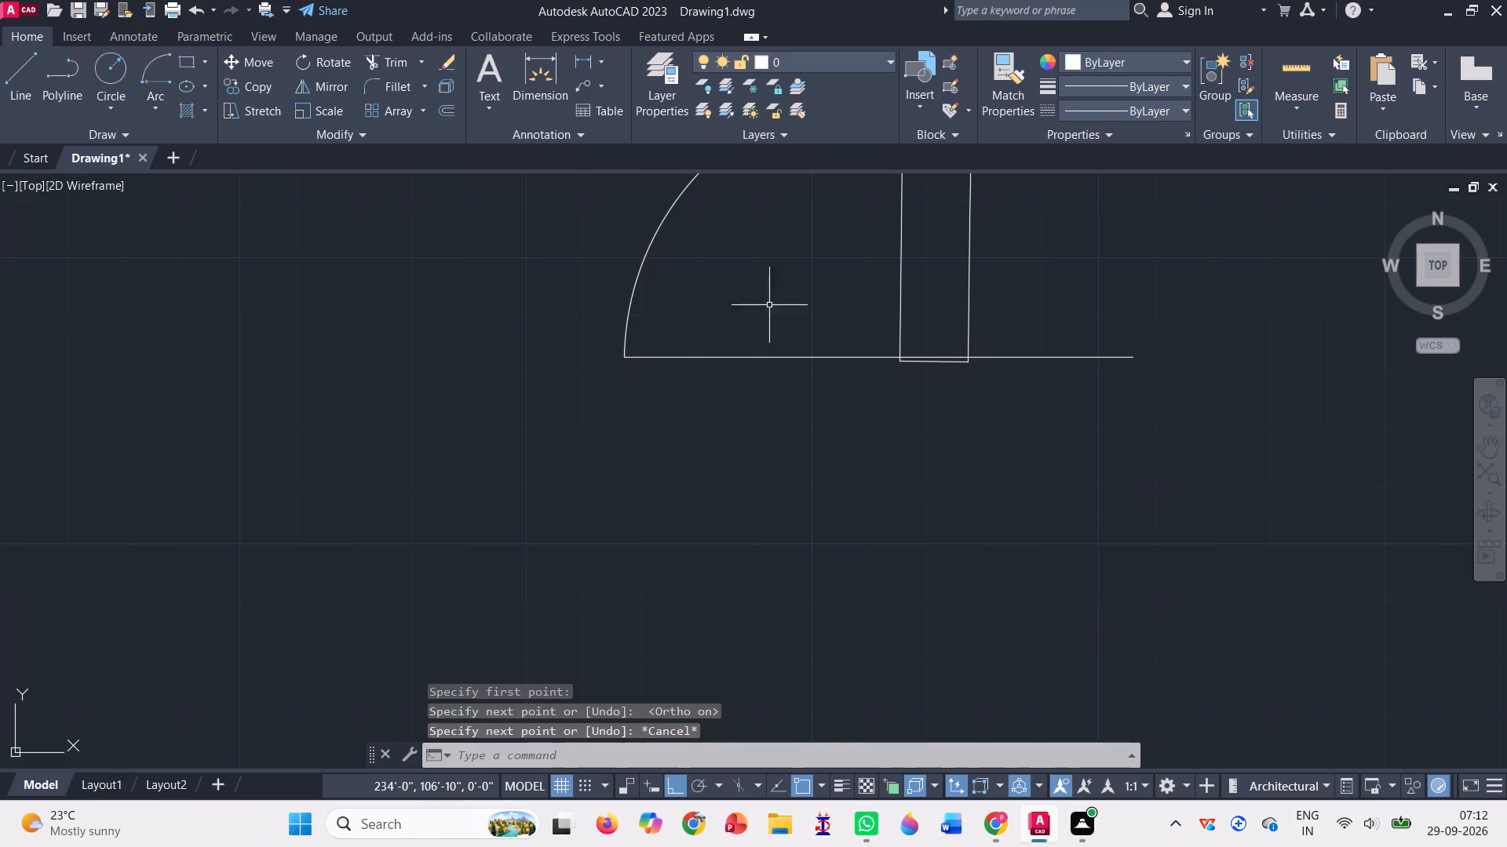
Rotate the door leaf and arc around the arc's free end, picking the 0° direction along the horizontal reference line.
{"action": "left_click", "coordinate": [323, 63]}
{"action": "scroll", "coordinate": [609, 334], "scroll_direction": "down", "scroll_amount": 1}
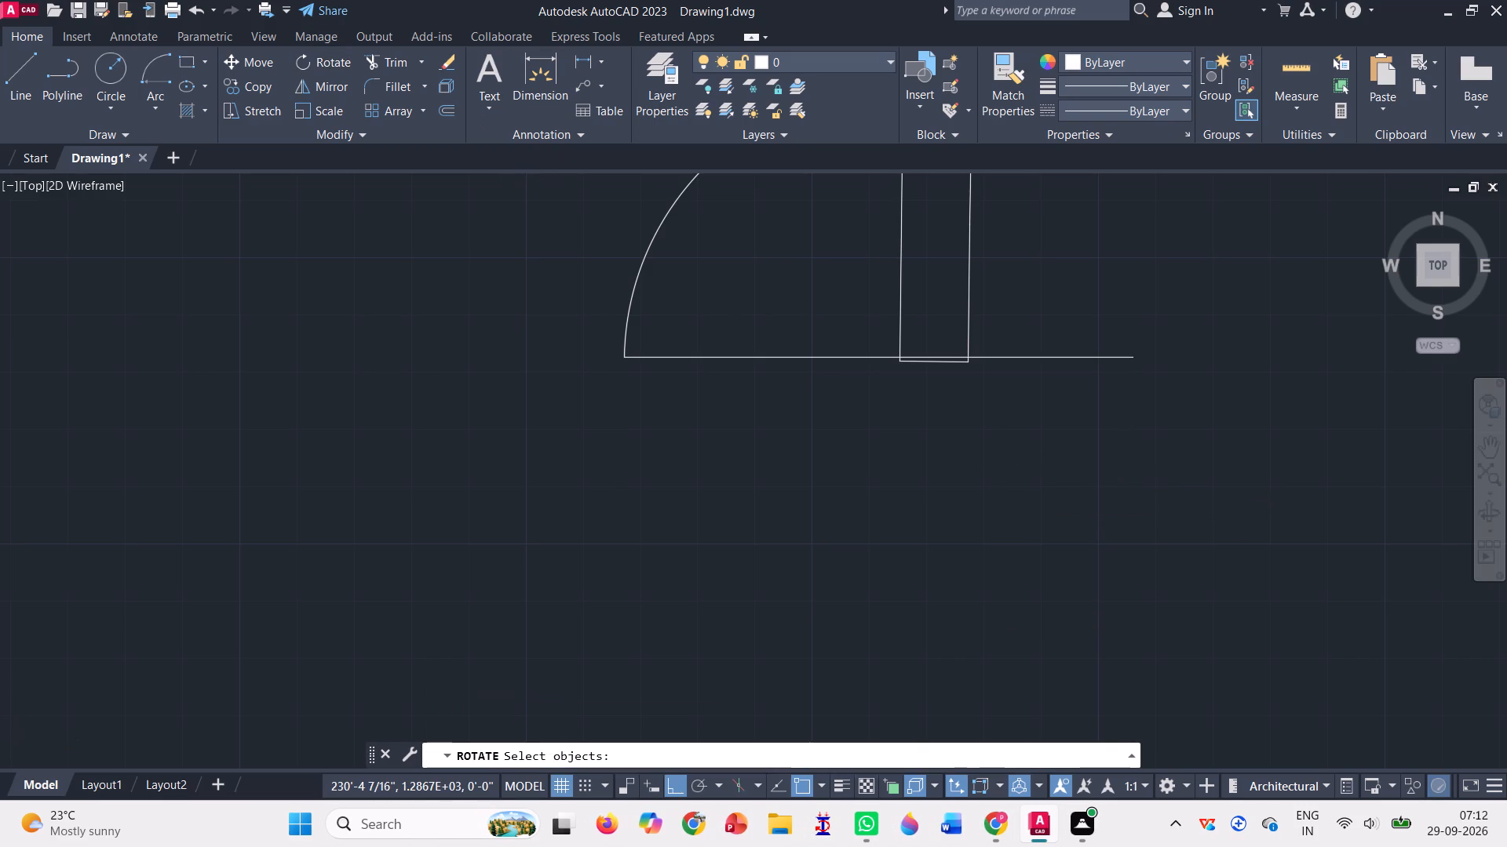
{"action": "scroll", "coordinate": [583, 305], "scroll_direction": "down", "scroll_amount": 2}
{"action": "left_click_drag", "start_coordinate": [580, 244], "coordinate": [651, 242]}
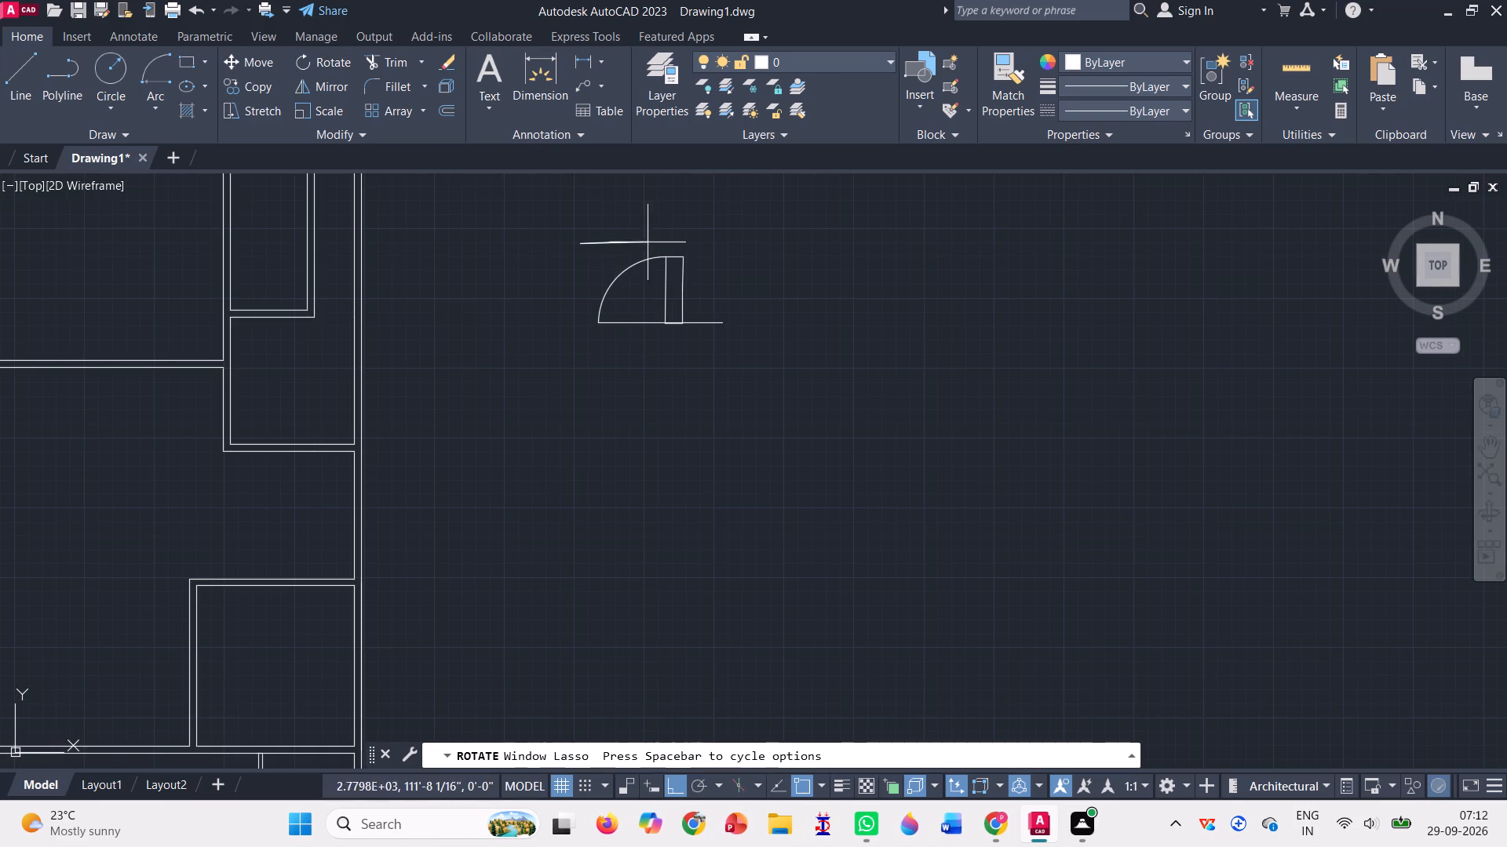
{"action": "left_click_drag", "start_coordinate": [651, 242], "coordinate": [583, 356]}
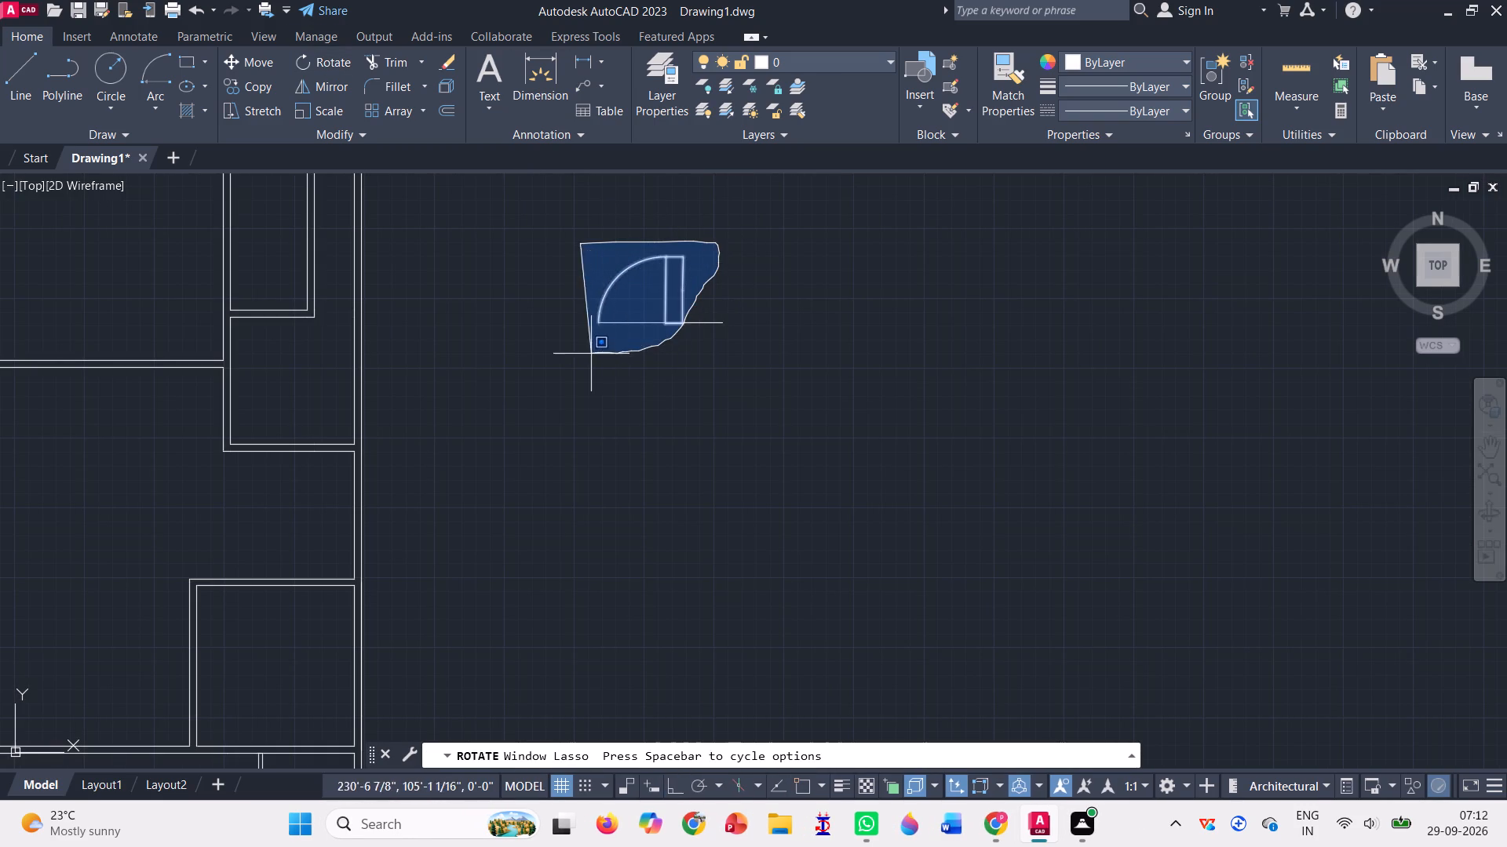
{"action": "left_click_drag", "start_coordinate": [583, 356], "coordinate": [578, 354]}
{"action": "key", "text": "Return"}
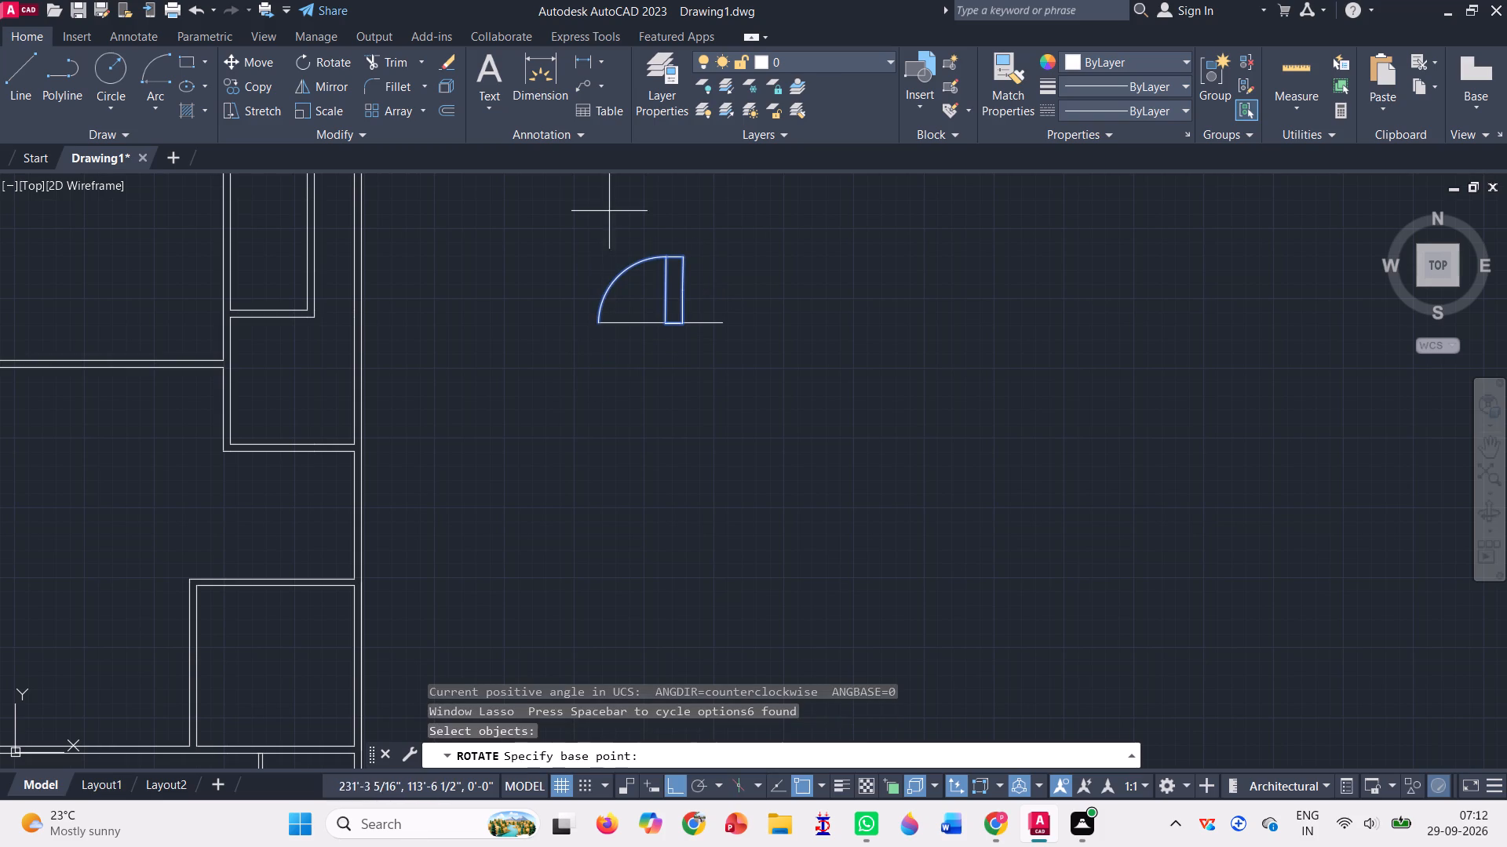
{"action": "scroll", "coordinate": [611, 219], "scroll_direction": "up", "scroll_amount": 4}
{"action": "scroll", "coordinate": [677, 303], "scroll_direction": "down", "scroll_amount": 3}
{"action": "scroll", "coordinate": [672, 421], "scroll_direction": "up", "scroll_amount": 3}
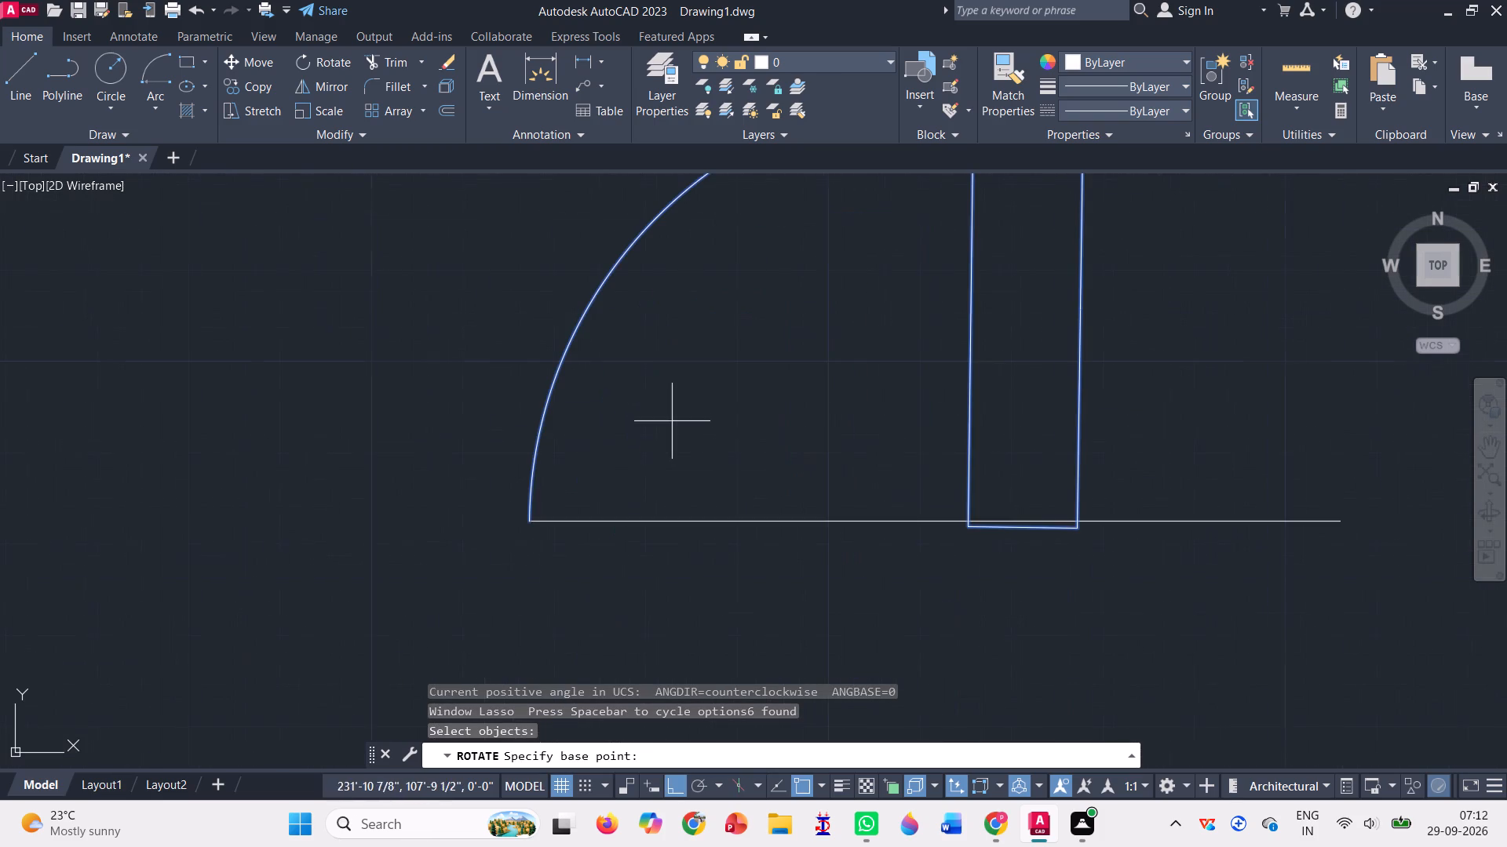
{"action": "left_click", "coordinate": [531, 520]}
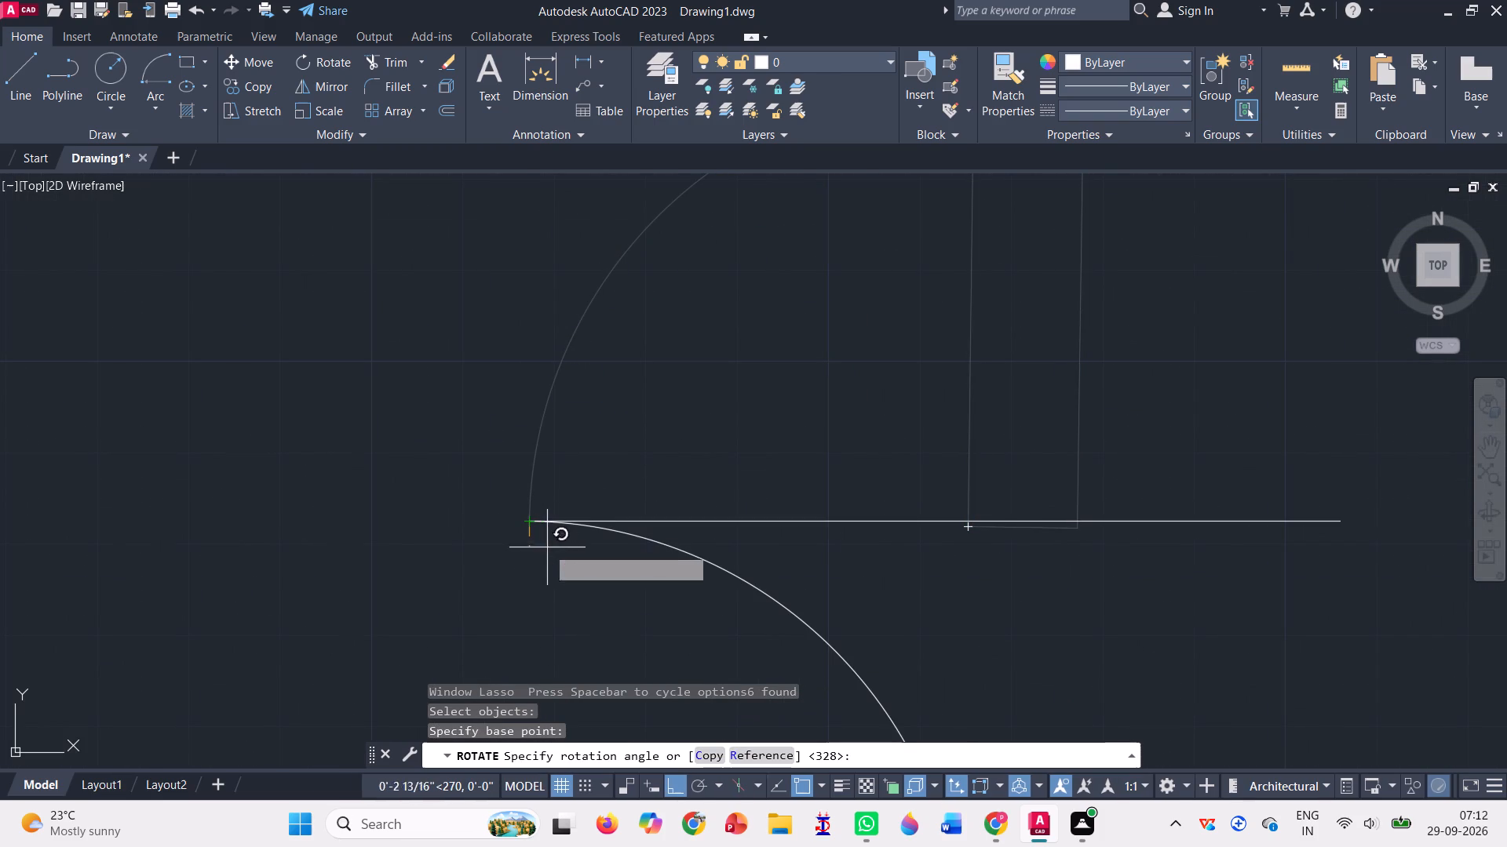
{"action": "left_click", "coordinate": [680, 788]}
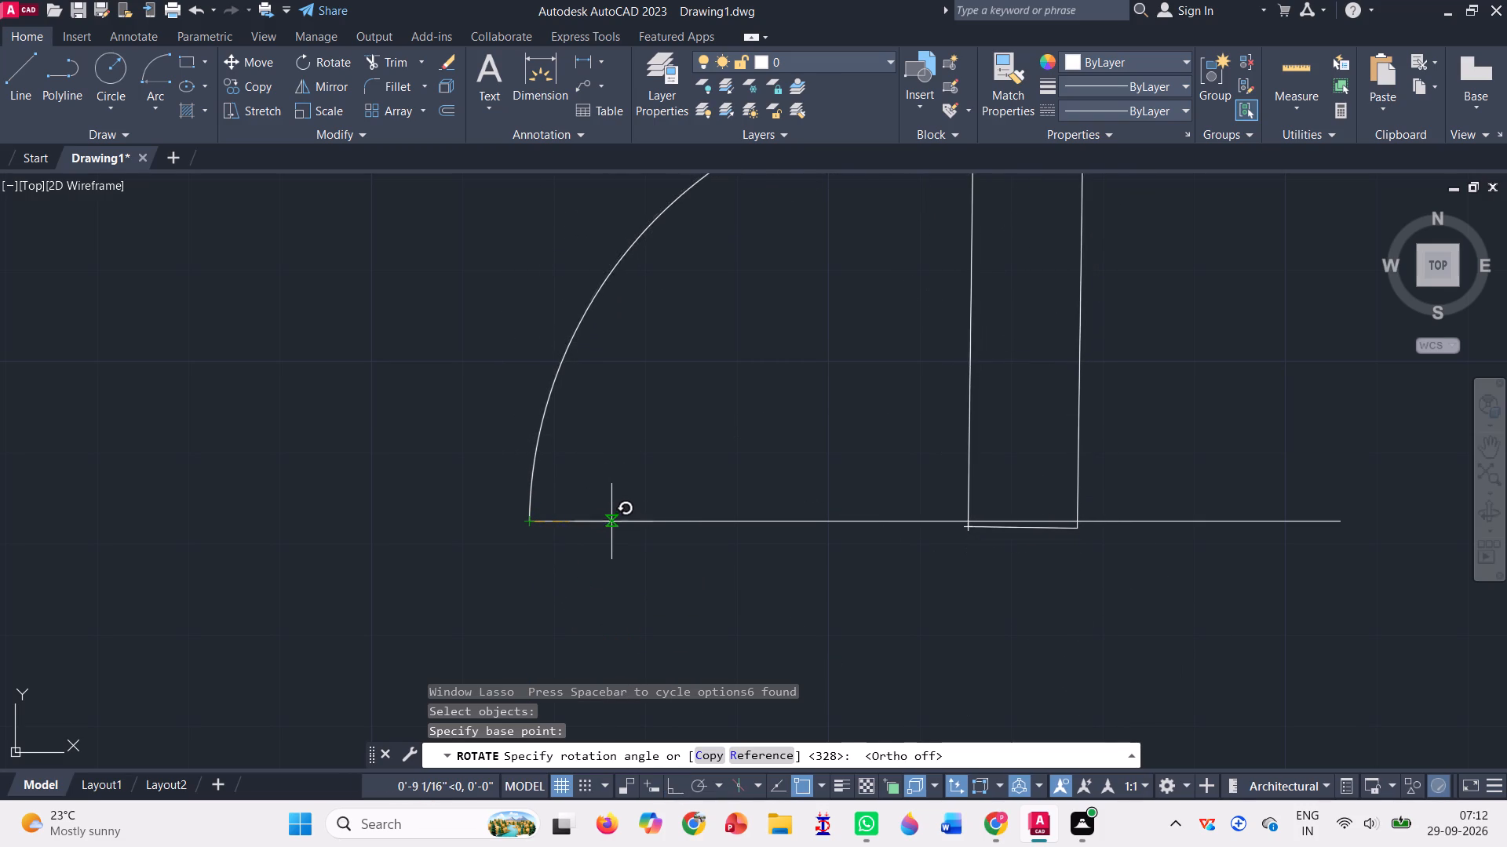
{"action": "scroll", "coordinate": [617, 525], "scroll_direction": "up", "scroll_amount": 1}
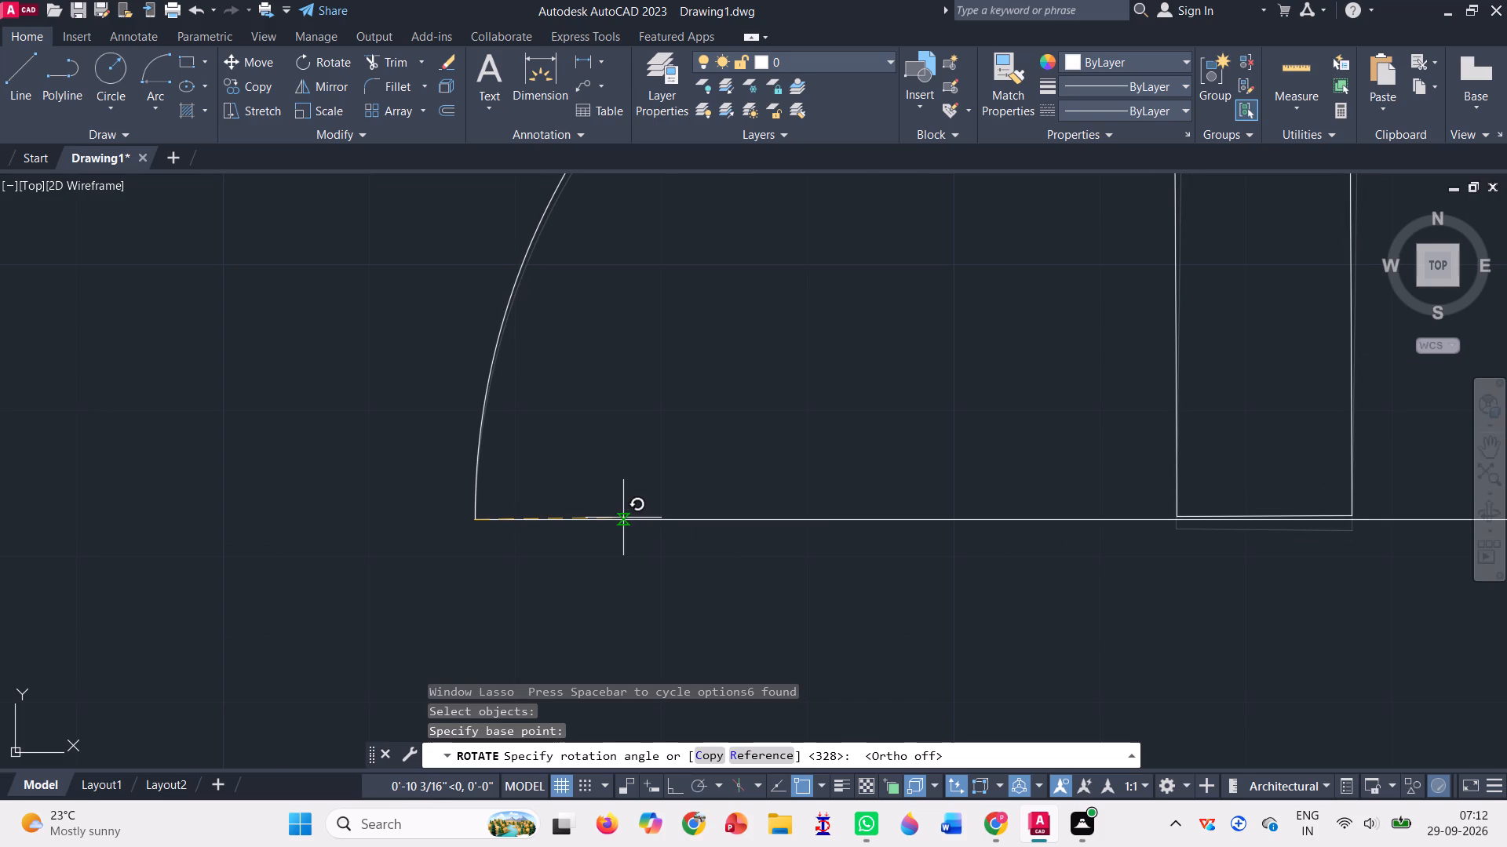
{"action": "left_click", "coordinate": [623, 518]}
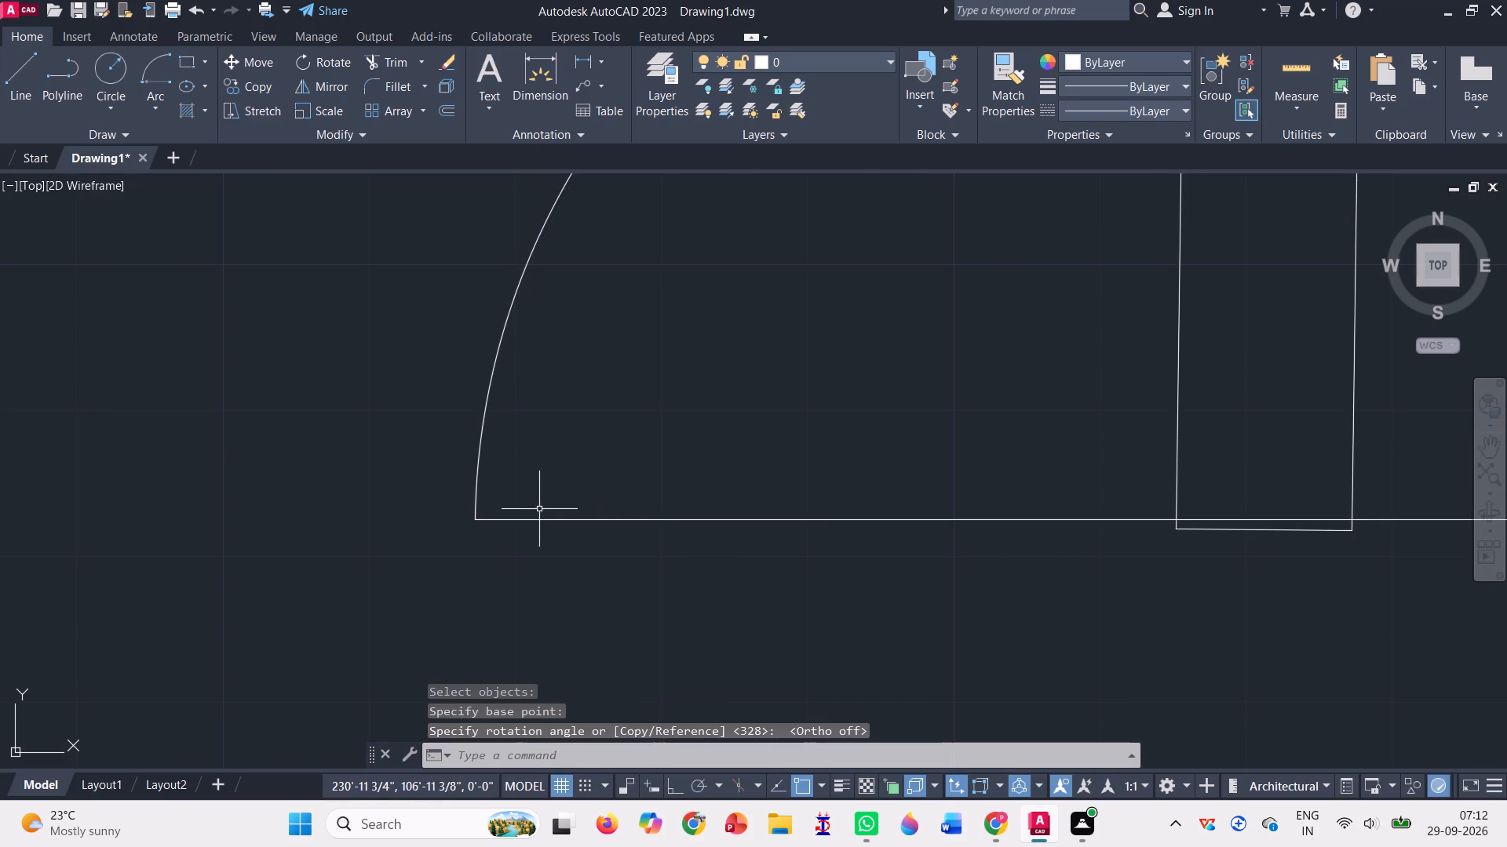
Delete the whole door symbol, including the swing arc, all leaf lines and the horizontal reference line.
{"action": "scroll", "coordinate": [418, 461], "scroll_direction": "down", "scroll_amount": 2}
{"action": "scroll", "coordinate": [418, 461], "scroll_direction": "up", "scroll_amount": 1}
{"action": "scroll", "coordinate": [491, 455], "scroll_direction": "down", "scroll_amount": 2}
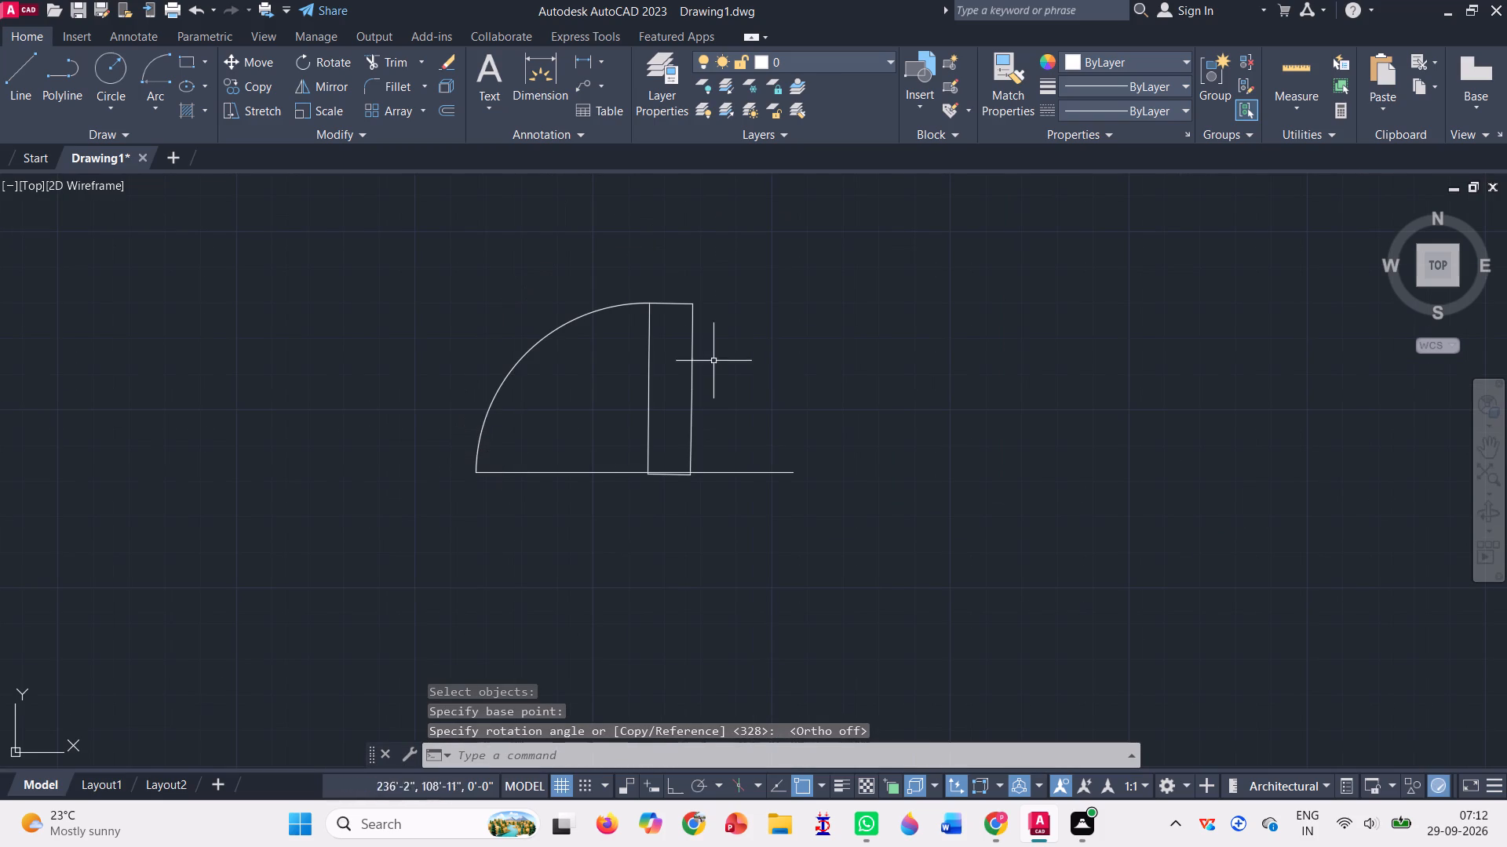
{"action": "left_click_drag", "start_coordinate": [480, 264], "coordinate": [449, 527]}
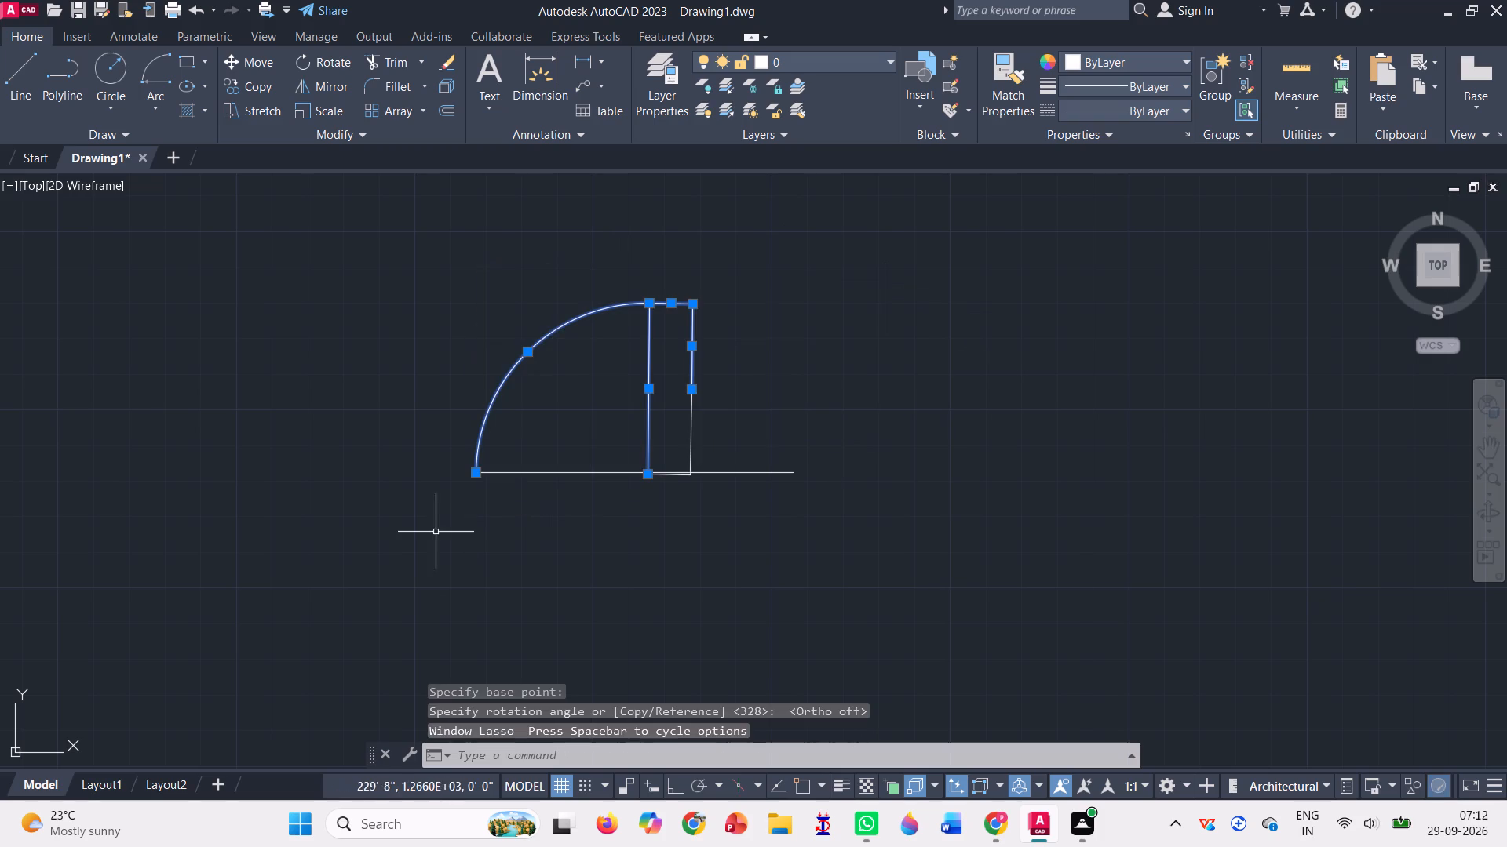
{"action": "key", "text": "Delete"}
{"action": "left_click_drag", "start_coordinate": [551, 361], "coordinate": [738, 352]}
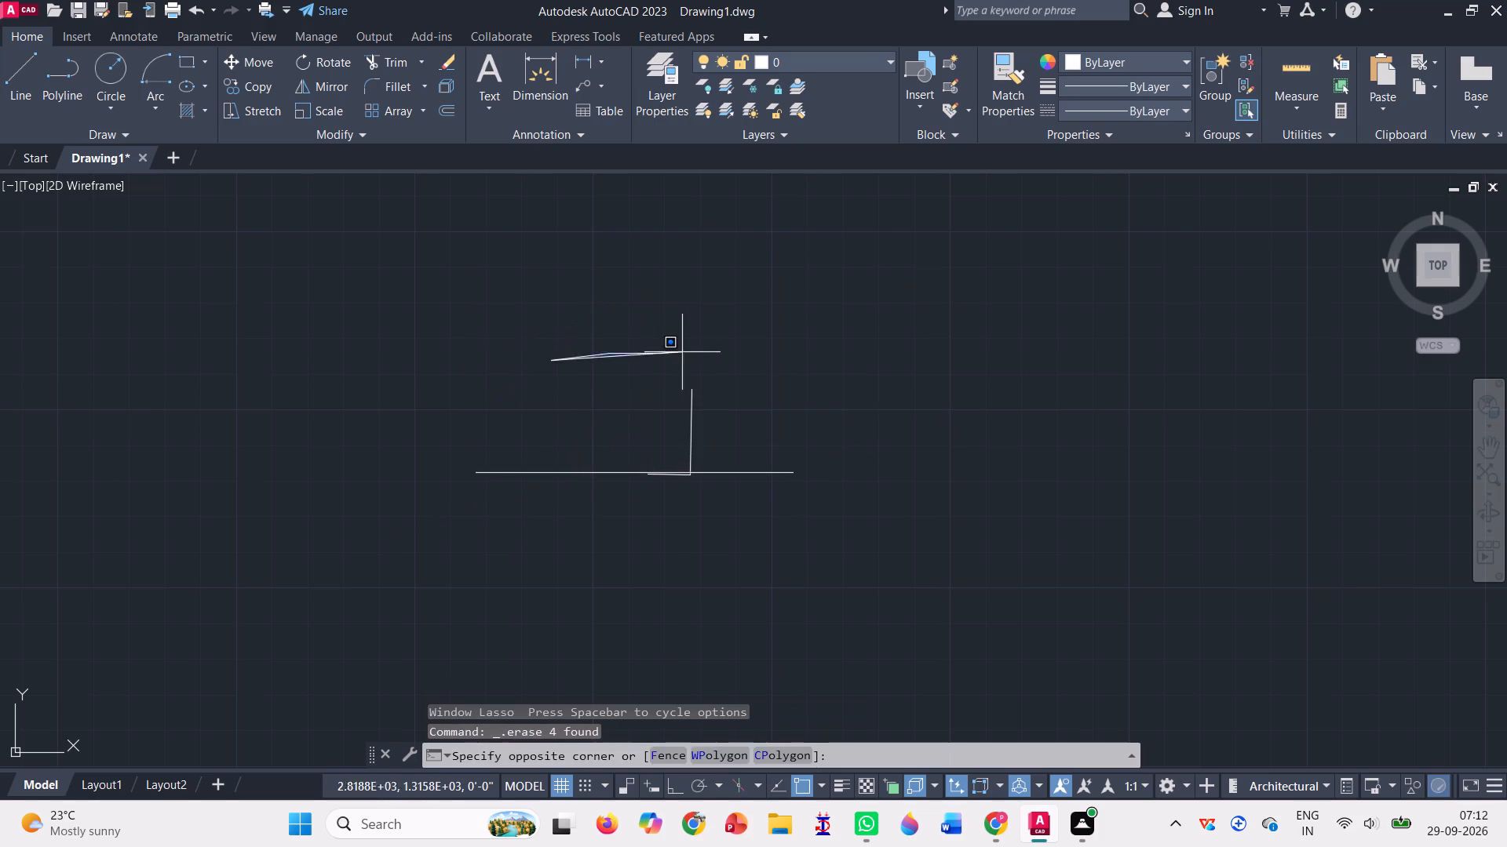
{"action": "left_click_drag", "start_coordinate": [738, 352], "coordinate": [426, 599]}
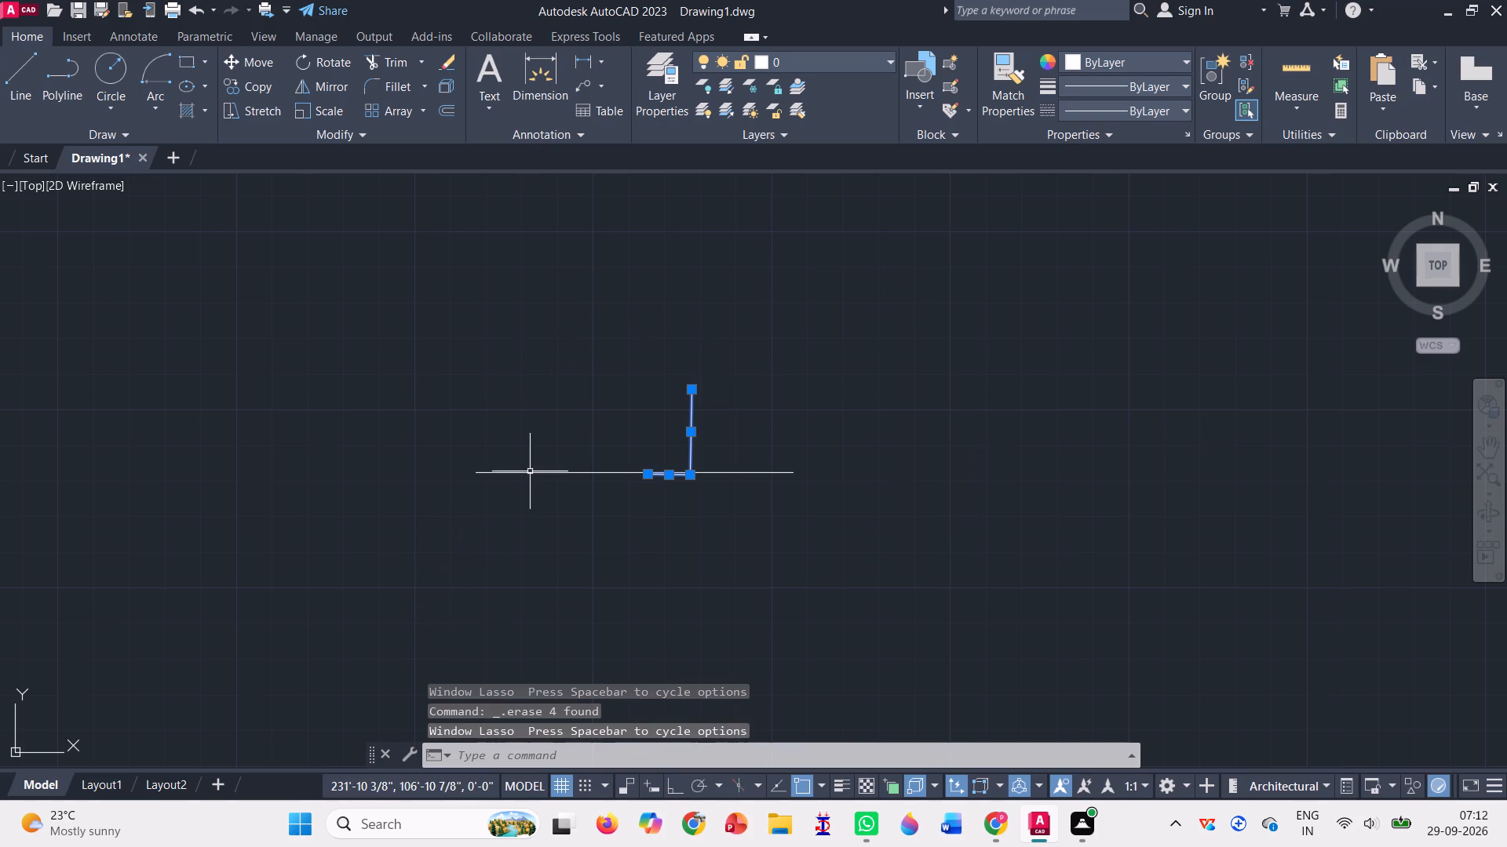
{"action": "left_click", "coordinate": [530, 471]}
{"action": "key", "text": "Delete"}
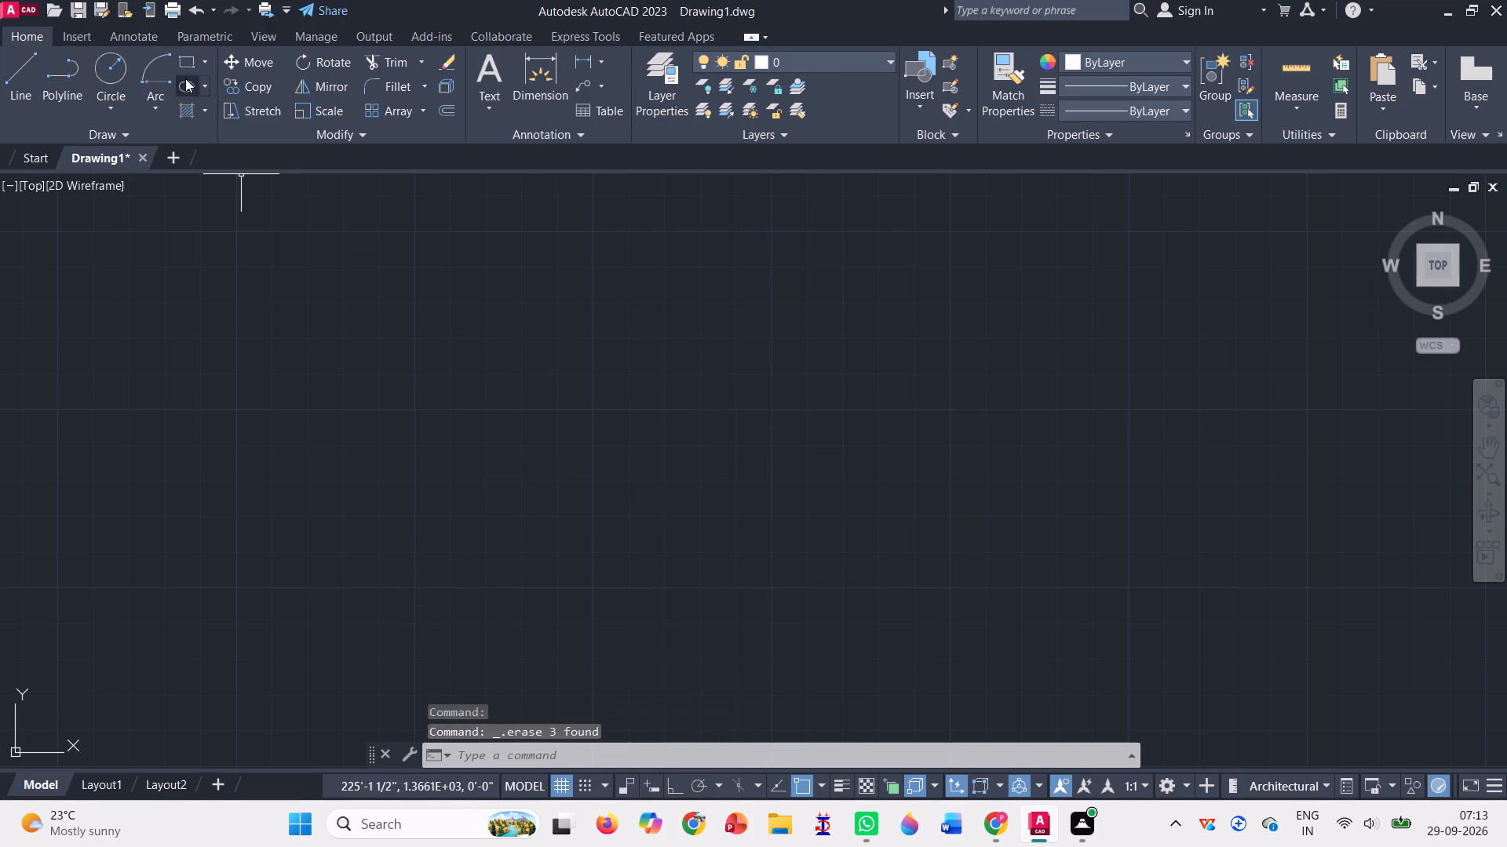
Draw three connected sides of a new upright door leaf: 5" bottom edge rightward, 4' side upward, 4" top edge leftward.
{"action": "left_click", "coordinate": [27, 67]}
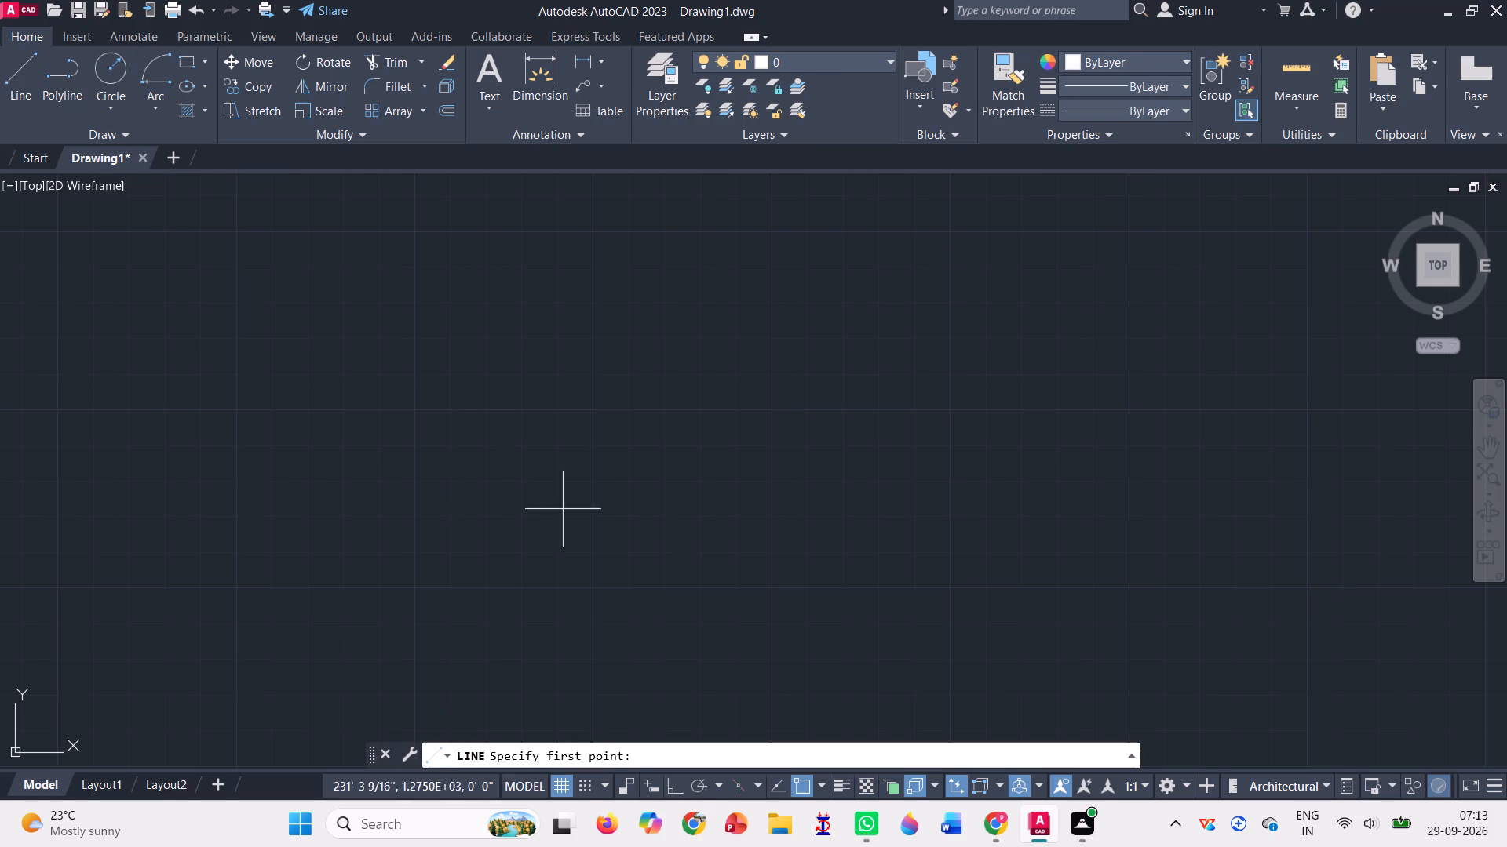
{"action": "left_click", "coordinate": [610, 506]}
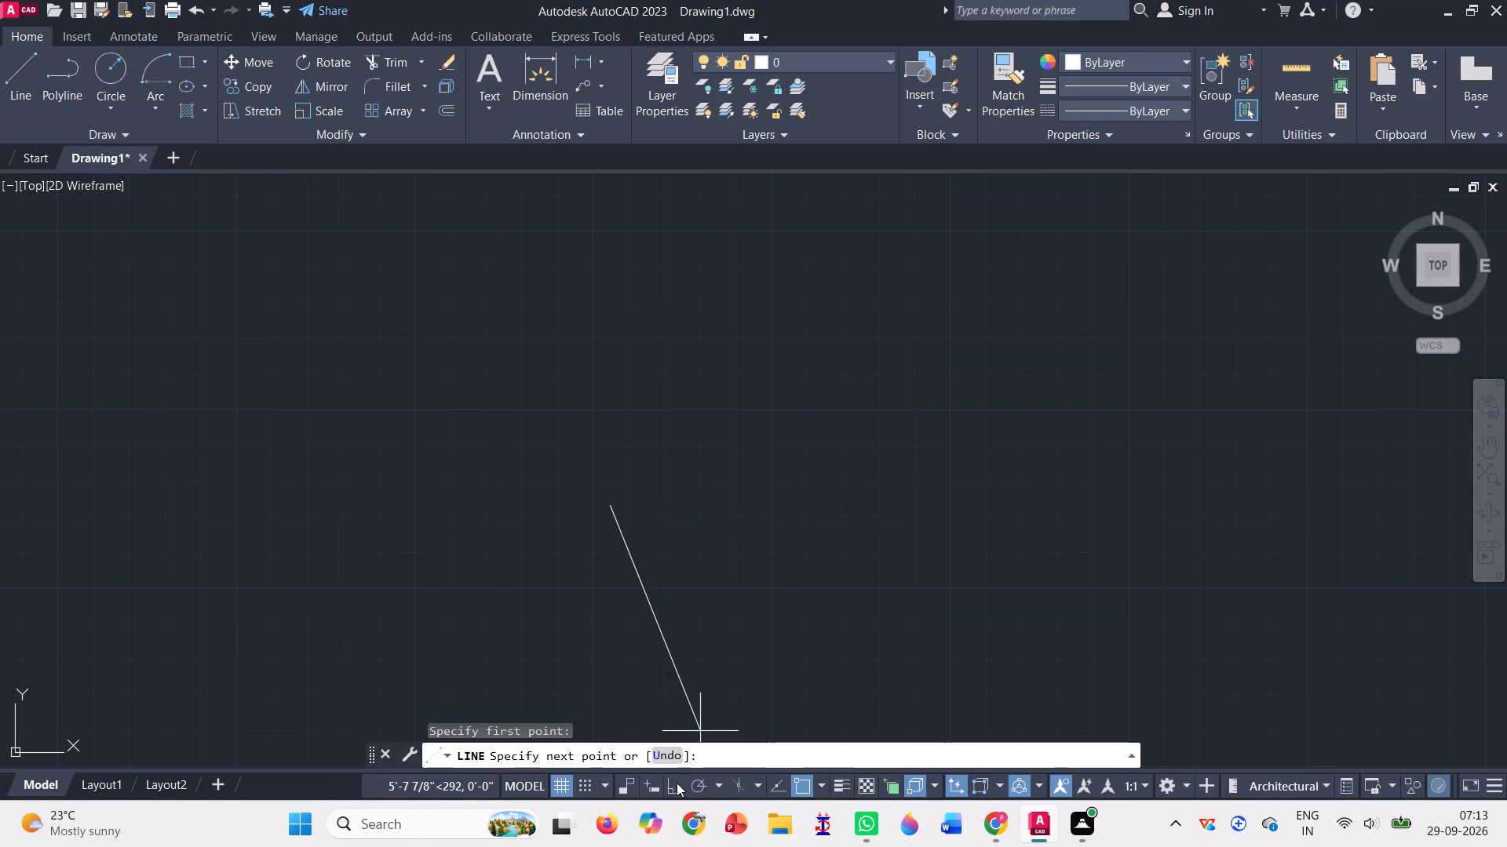
{"action": "left_click", "coordinate": [677, 783]}
{"action": "type", "text": "0'5\""}
{"action": "key", "text": "Return"}
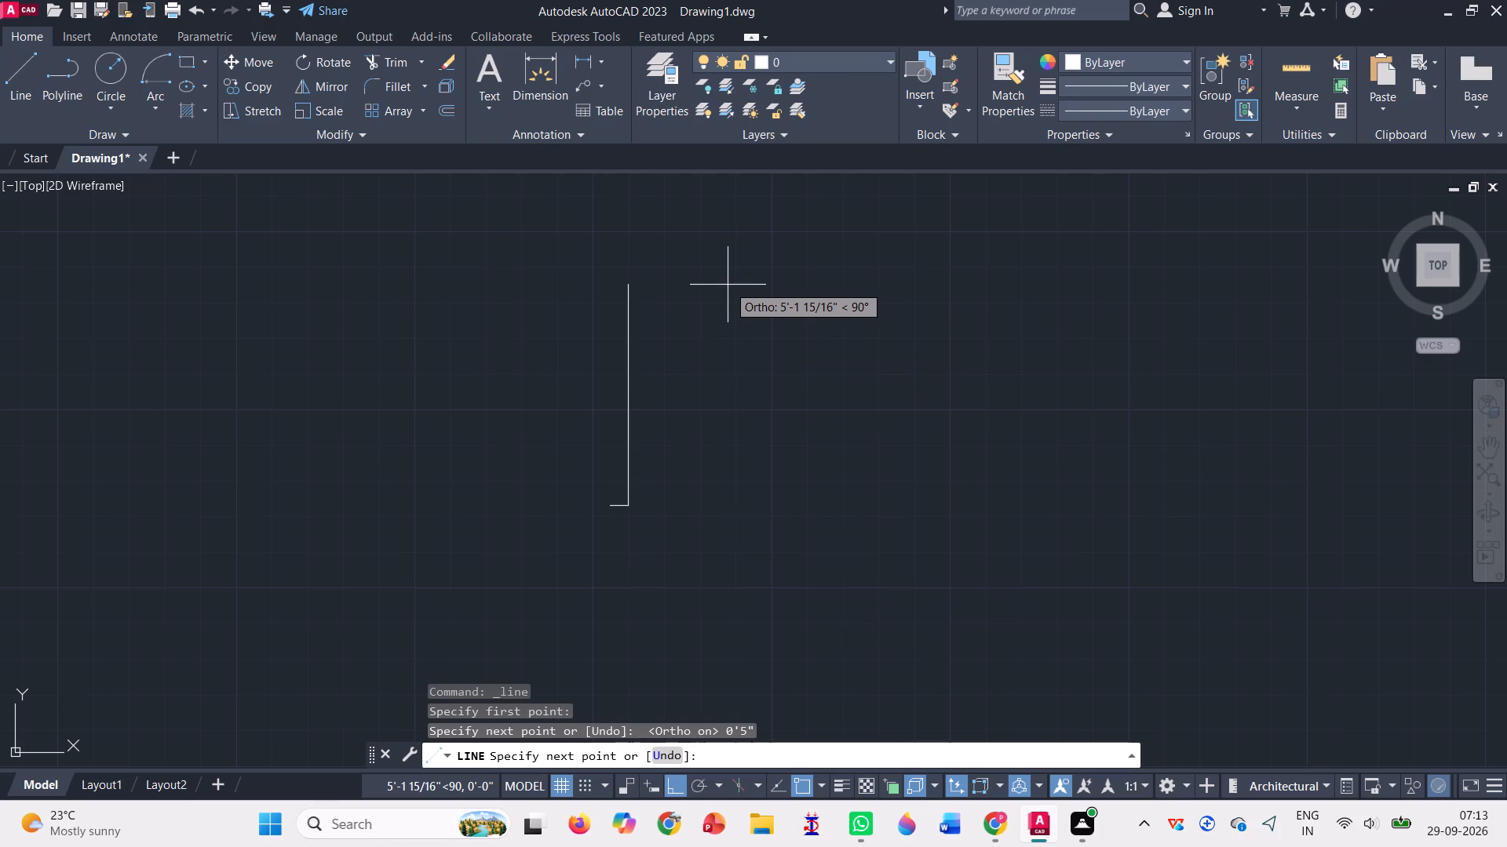
{"action": "key", "text": "4"}
{"action": "key", "text": "apostrophe"}
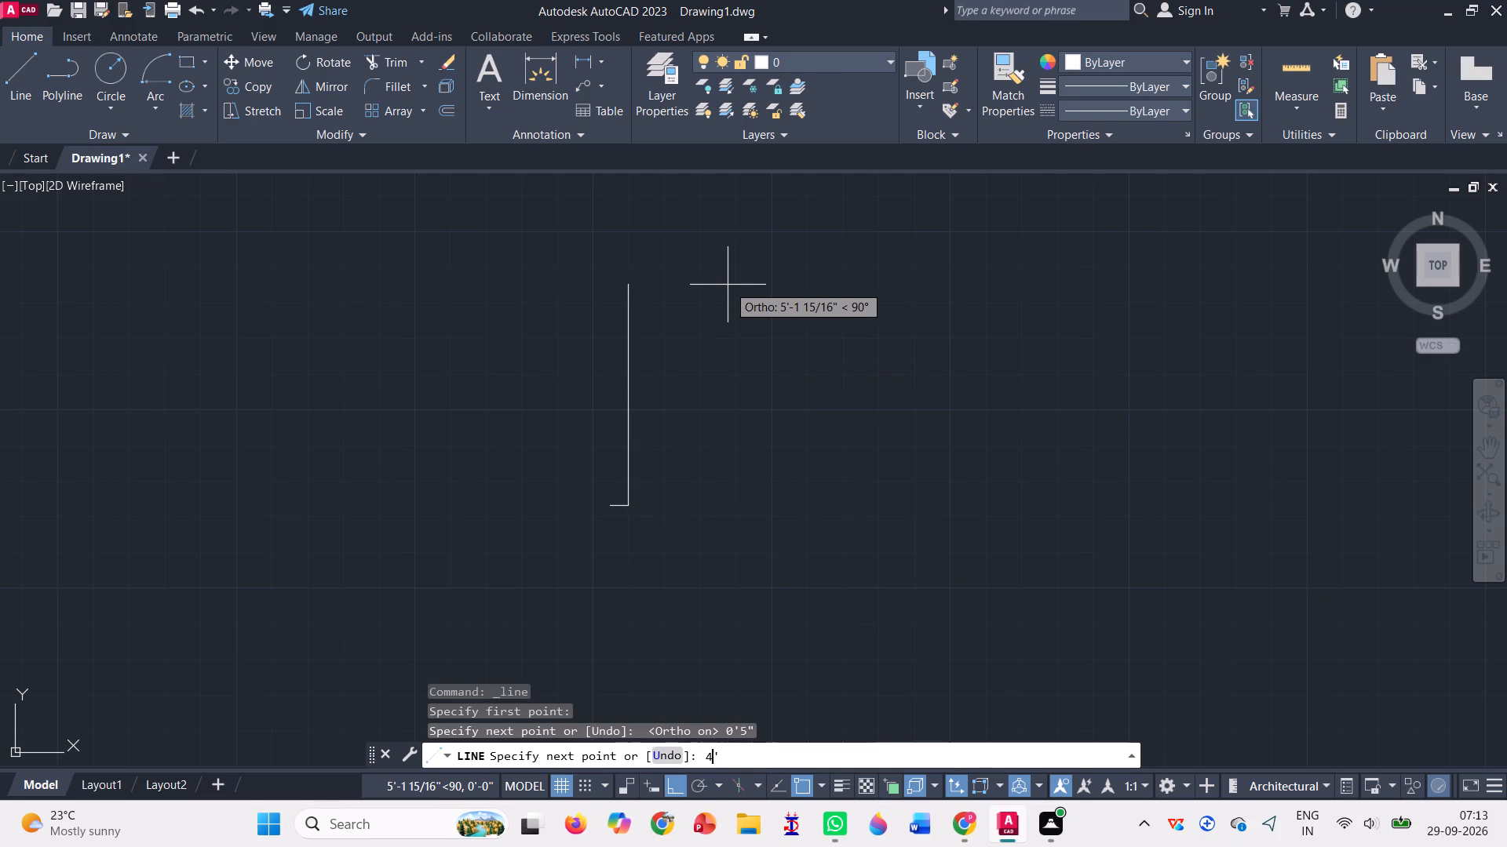
{"action": "key", "text": "Return"}
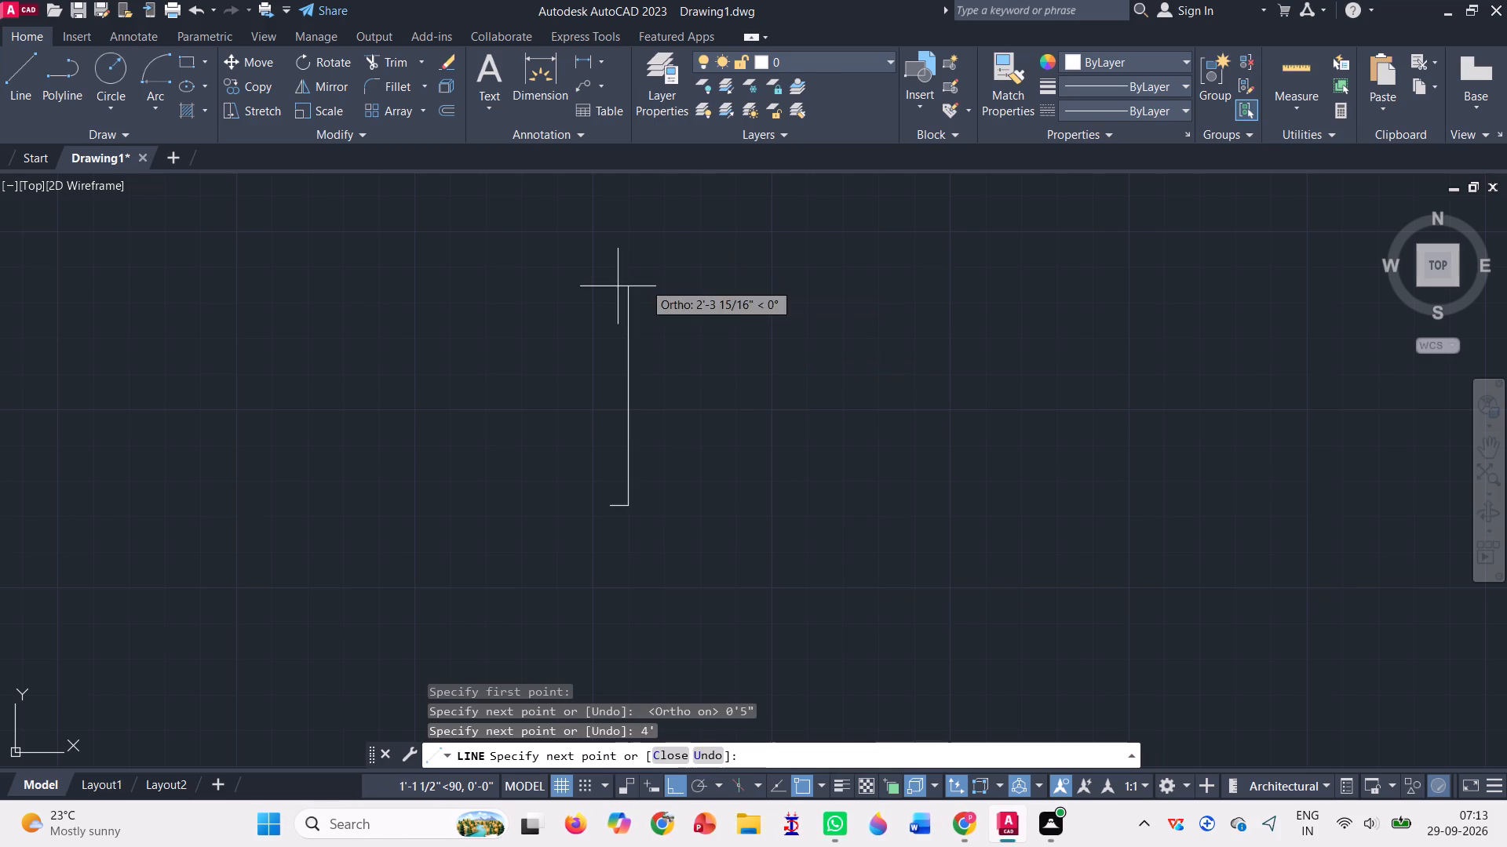
{"action": "type", "text": "0'"}
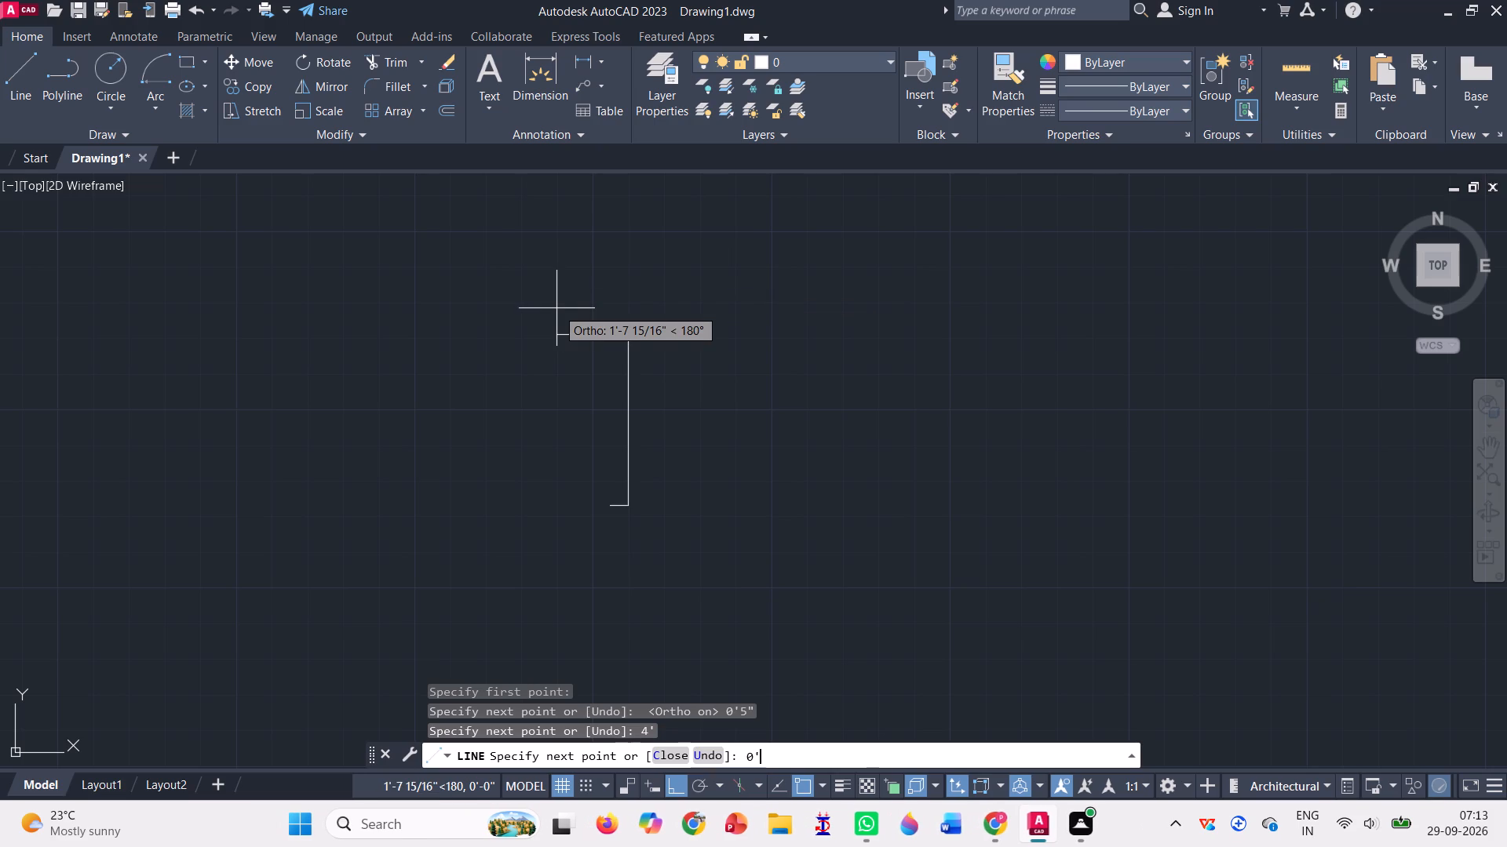
{"action": "type", "text": "4\""}
{"action": "key", "text": "Return"}
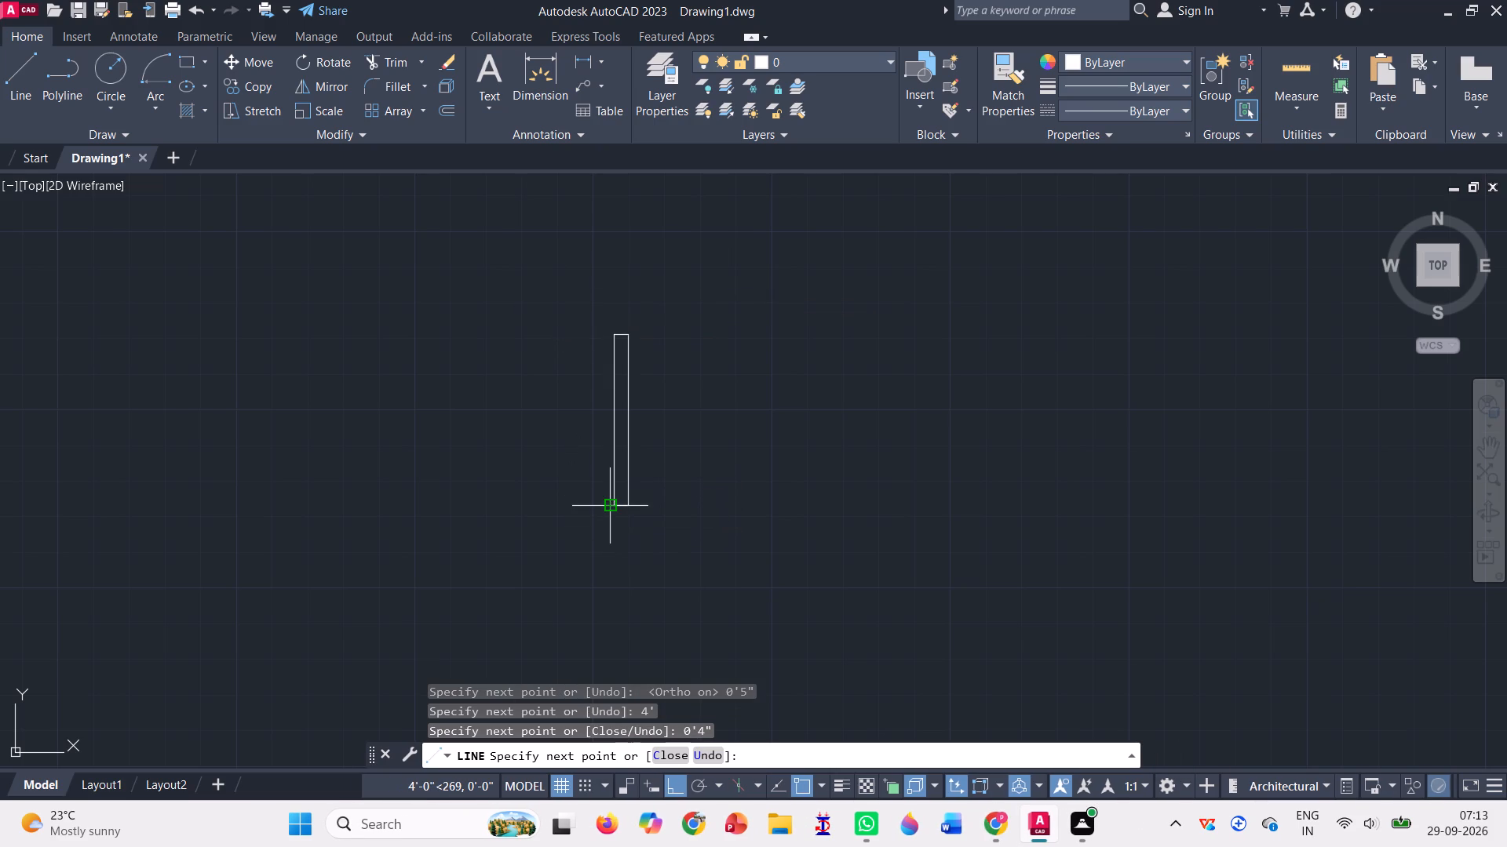
Extend the door leaf's top edge 1" further leftward and close the leaf with a side down to the bottom edge's start point.
{"action": "scroll", "coordinate": [612, 505], "scroll_direction": "up", "scroll_amount": 3}
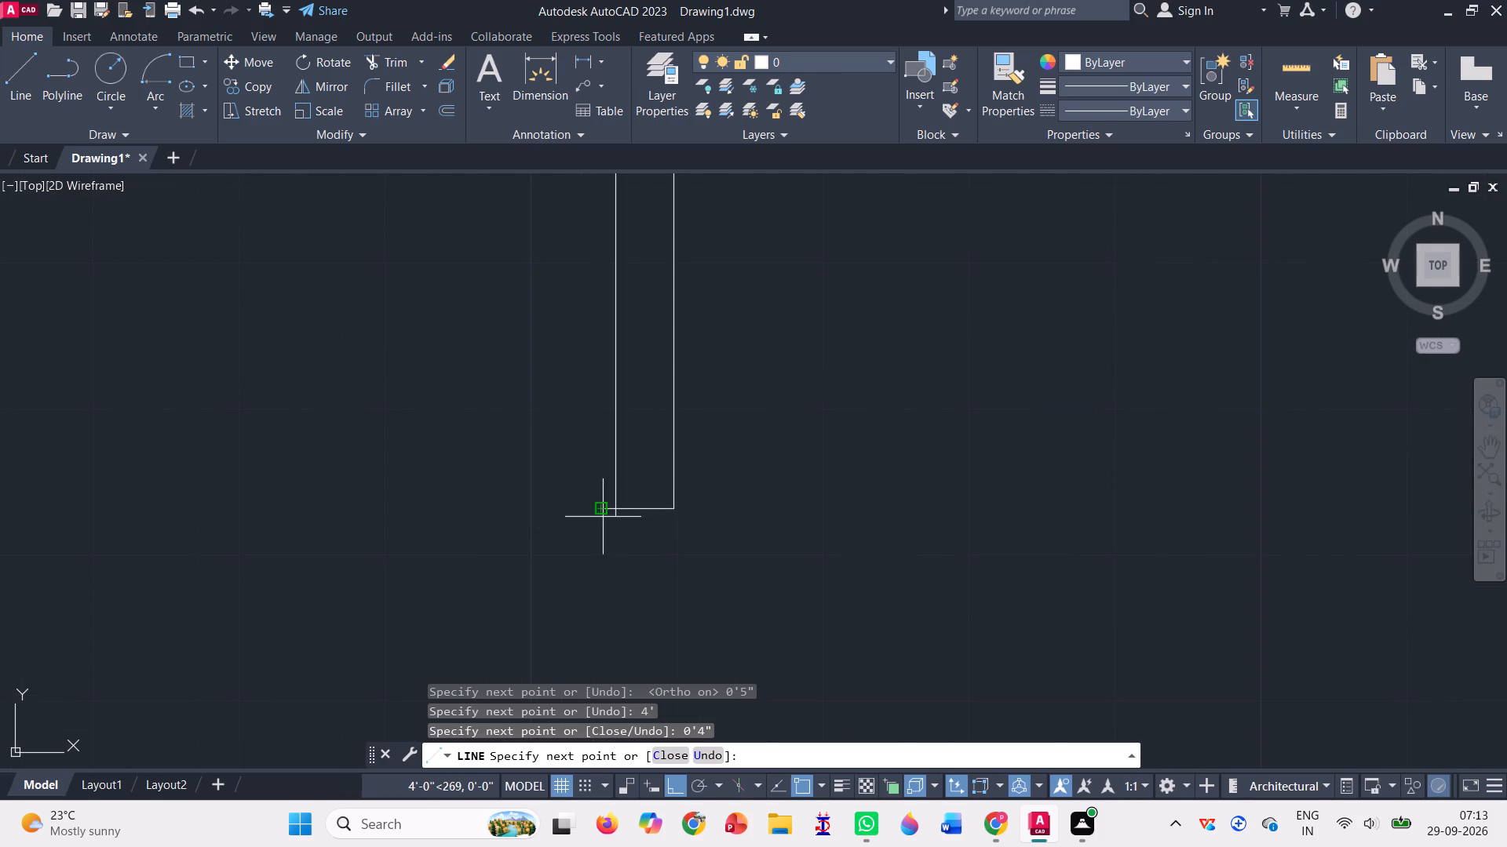
{"action": "scroll", "coordinate": [632, 506], "scroll_direction": "down", "scroll_amount": 1}
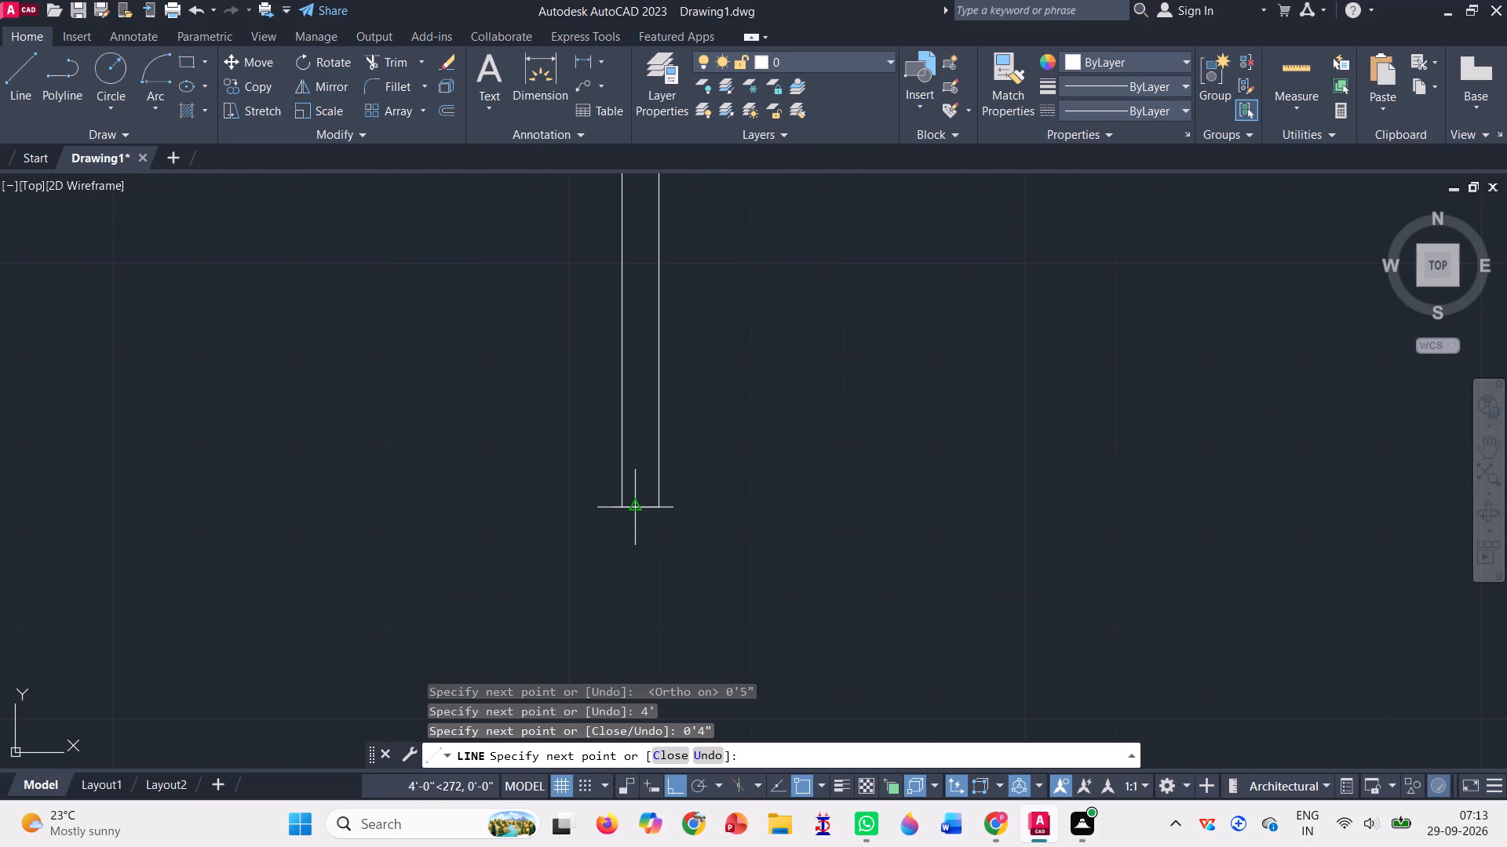
{"action": "scroll", "coordinate": [630, 507], "scroll_direction": "down", "scroll_amount": 1}
{"action": "scroll", "coordinate": [624, 512], "scroll_direction": "up", "scroll_amount": 1}
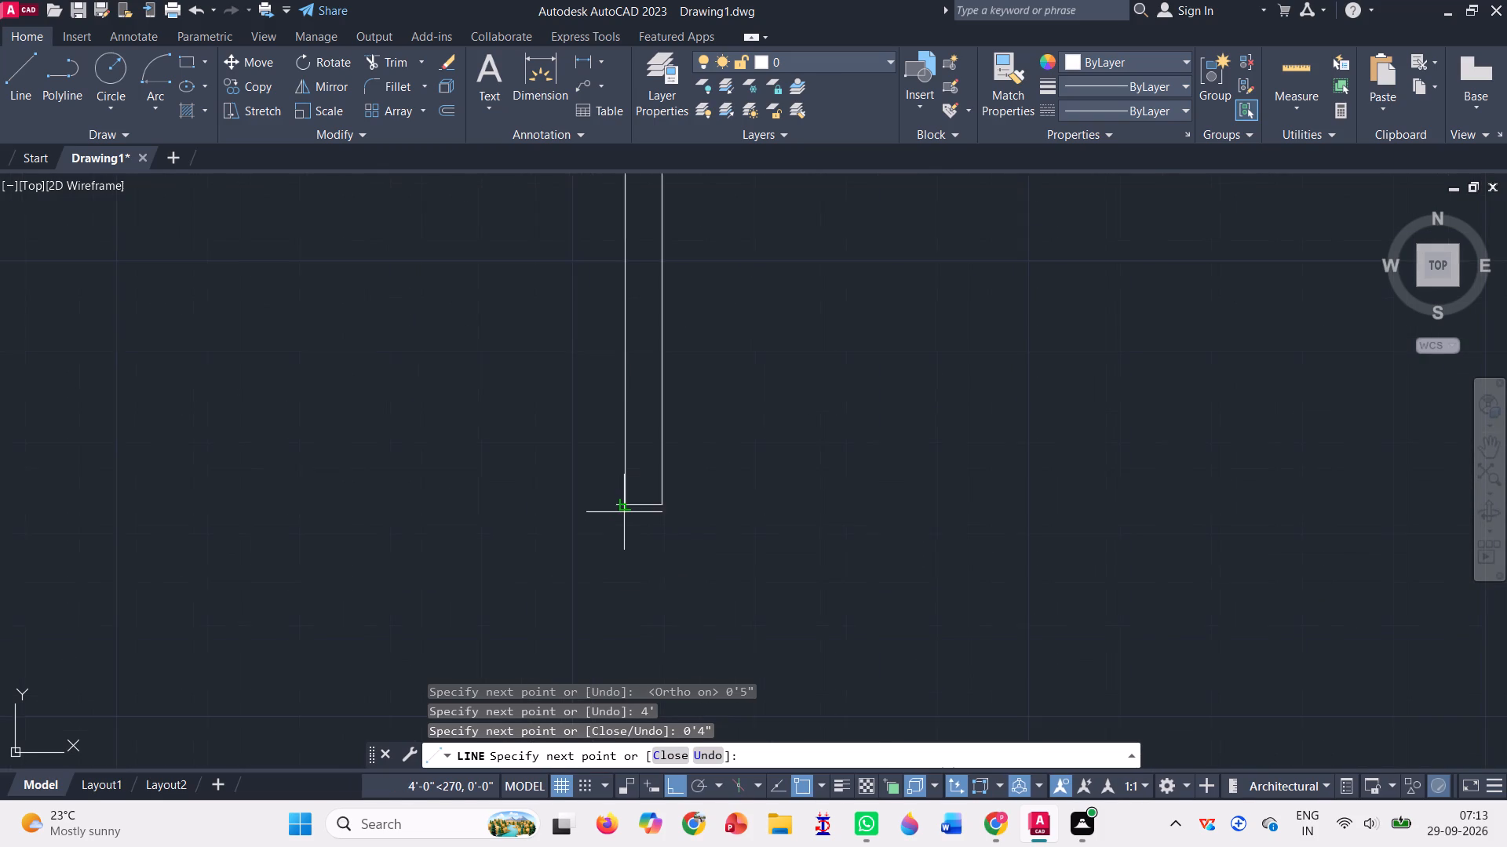
{"action": "scroll", "coordinate": [624, 512], "scroll_direction": "up", "scroll_amount": 1}
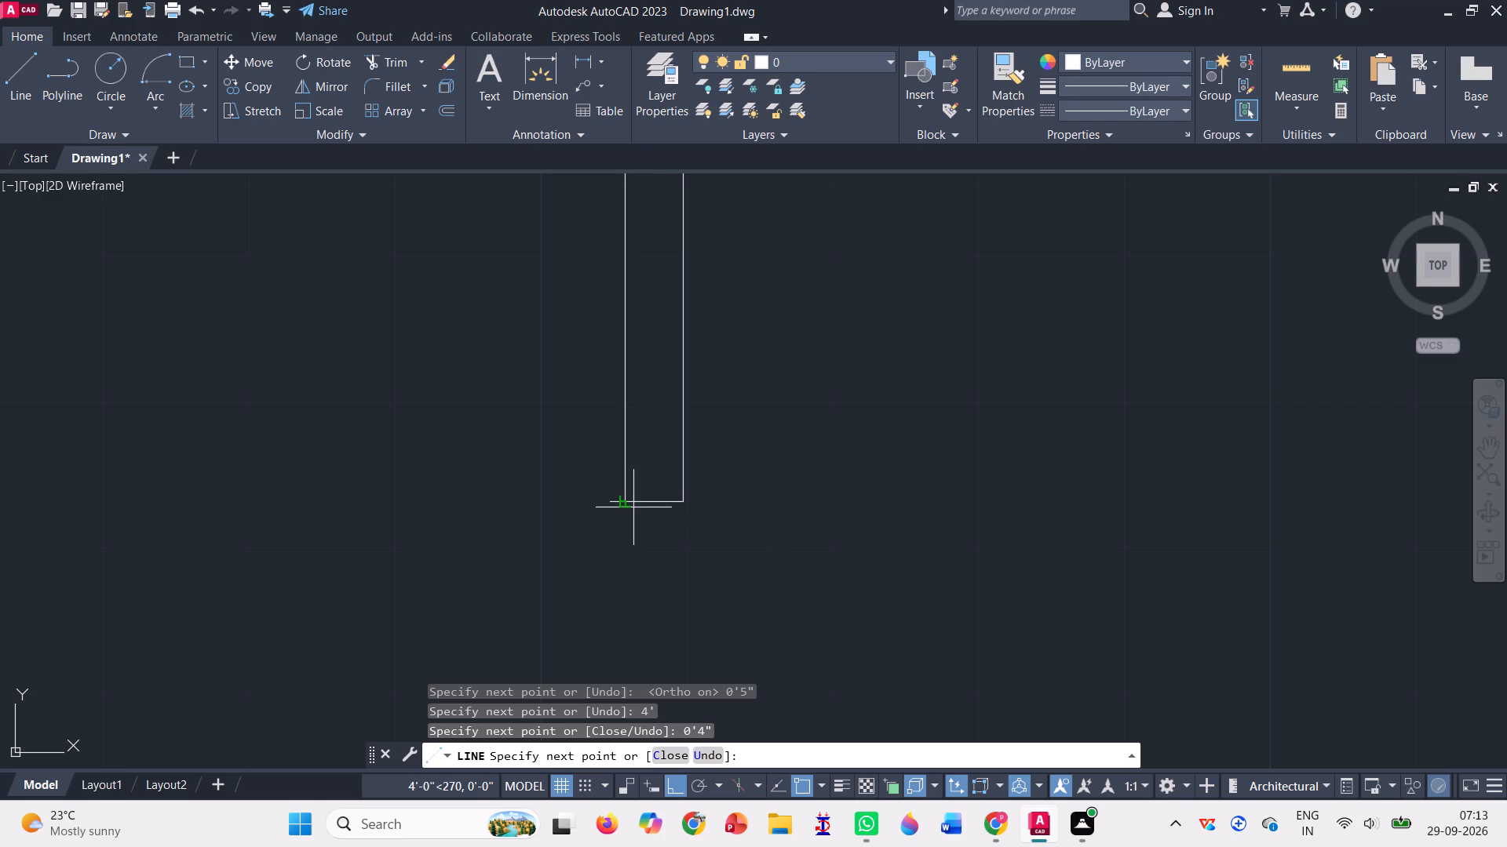
{"action": "scroll", "coordinate": [633, 507], "scroll_direction": "down", "scroll_amount": 4}
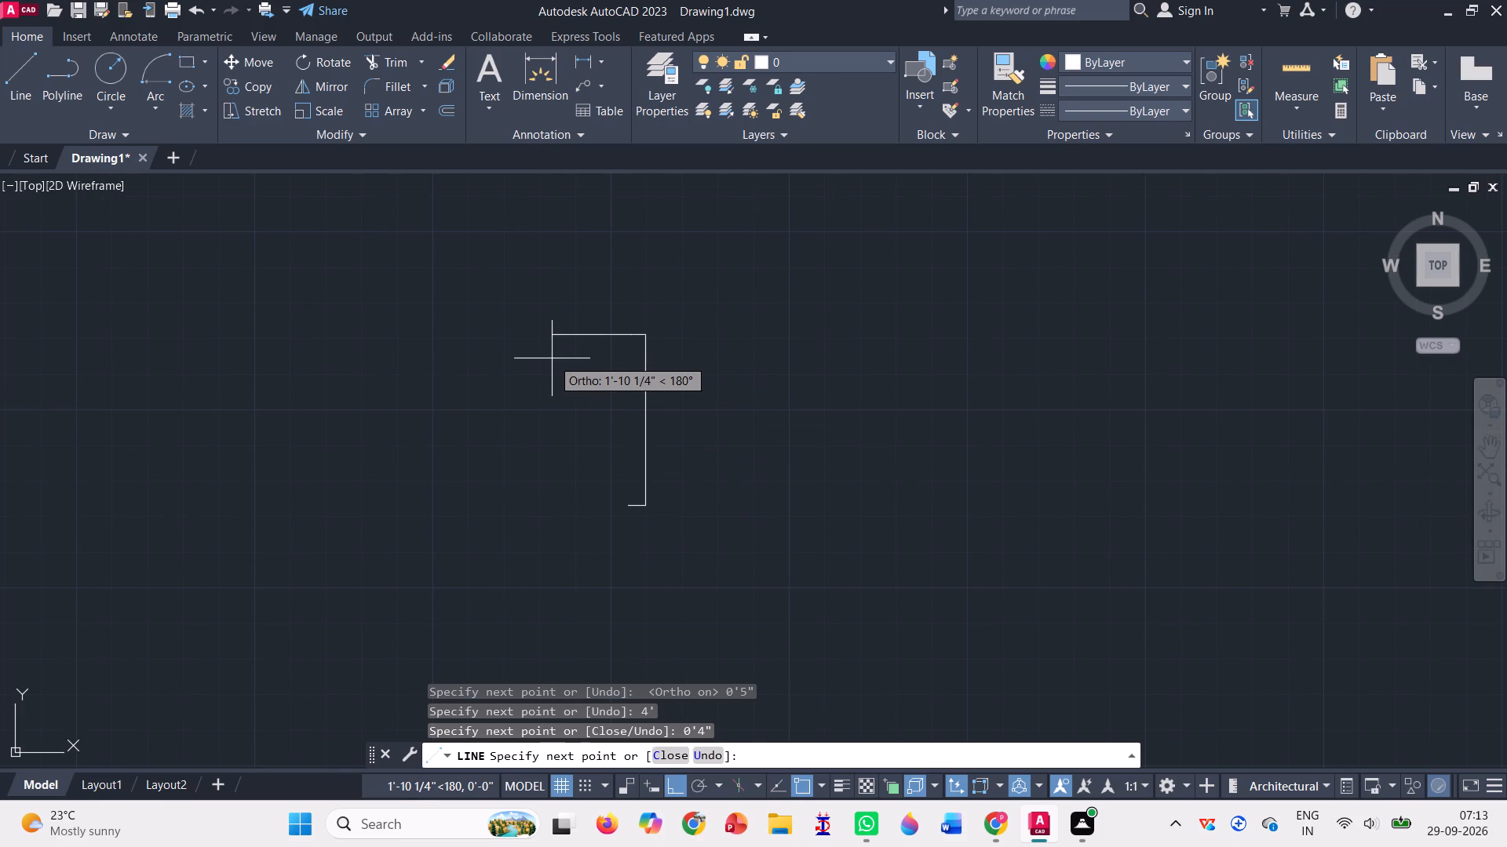
{"action": "key", "text": "1"}
{"action": "key", "text": "BackSpace"}
{"action": "type", "text": "0'"}
{"action": "type", "text": "1'"}
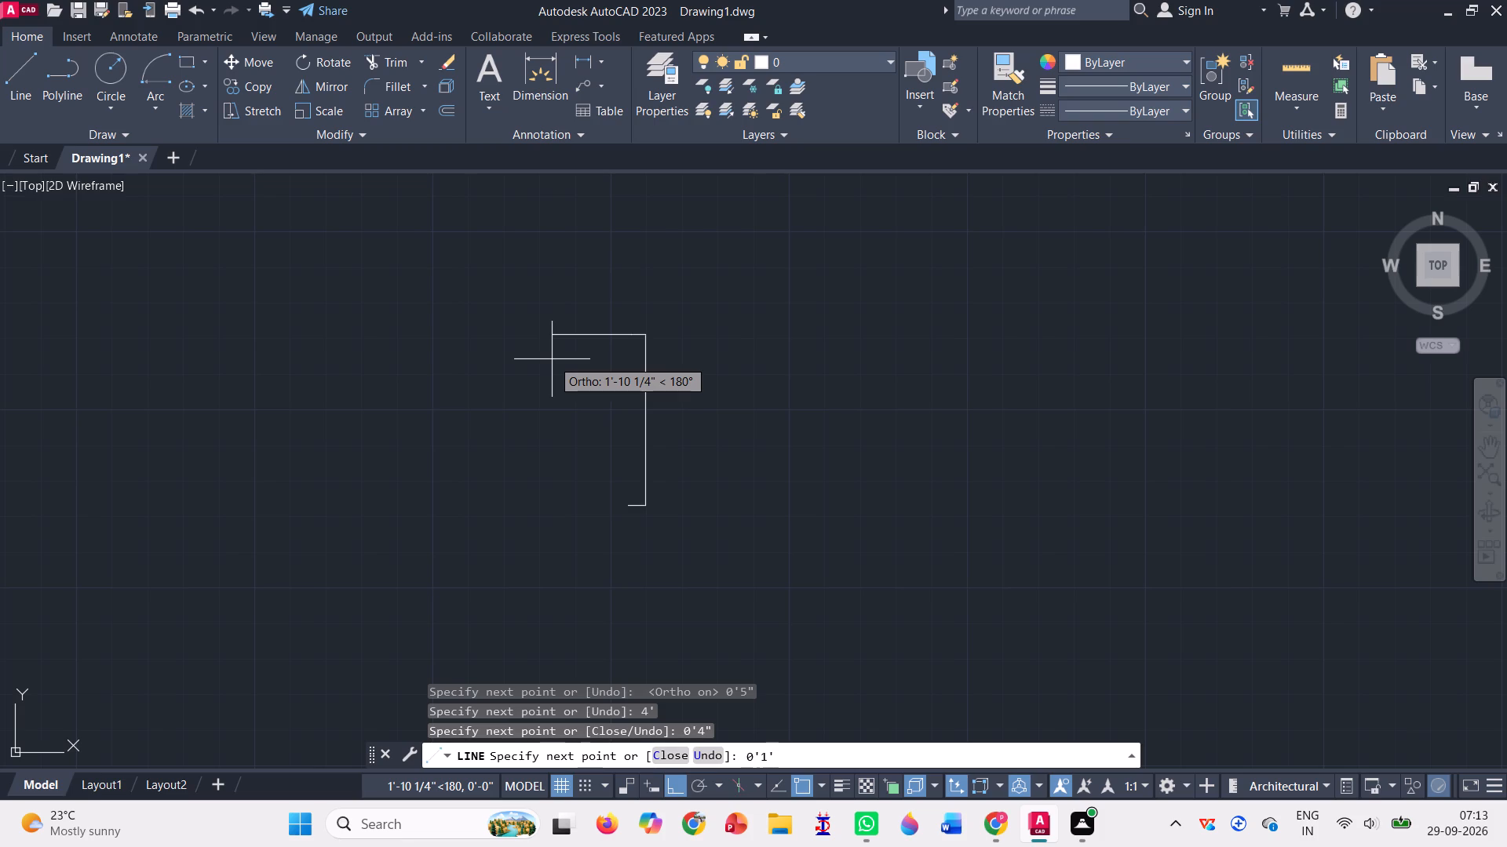
{"action": "key", "text": "BackSpace"}
{"action": "key", "text": "shift+quotedbl"}
{"action": "key", "text": "Return"}
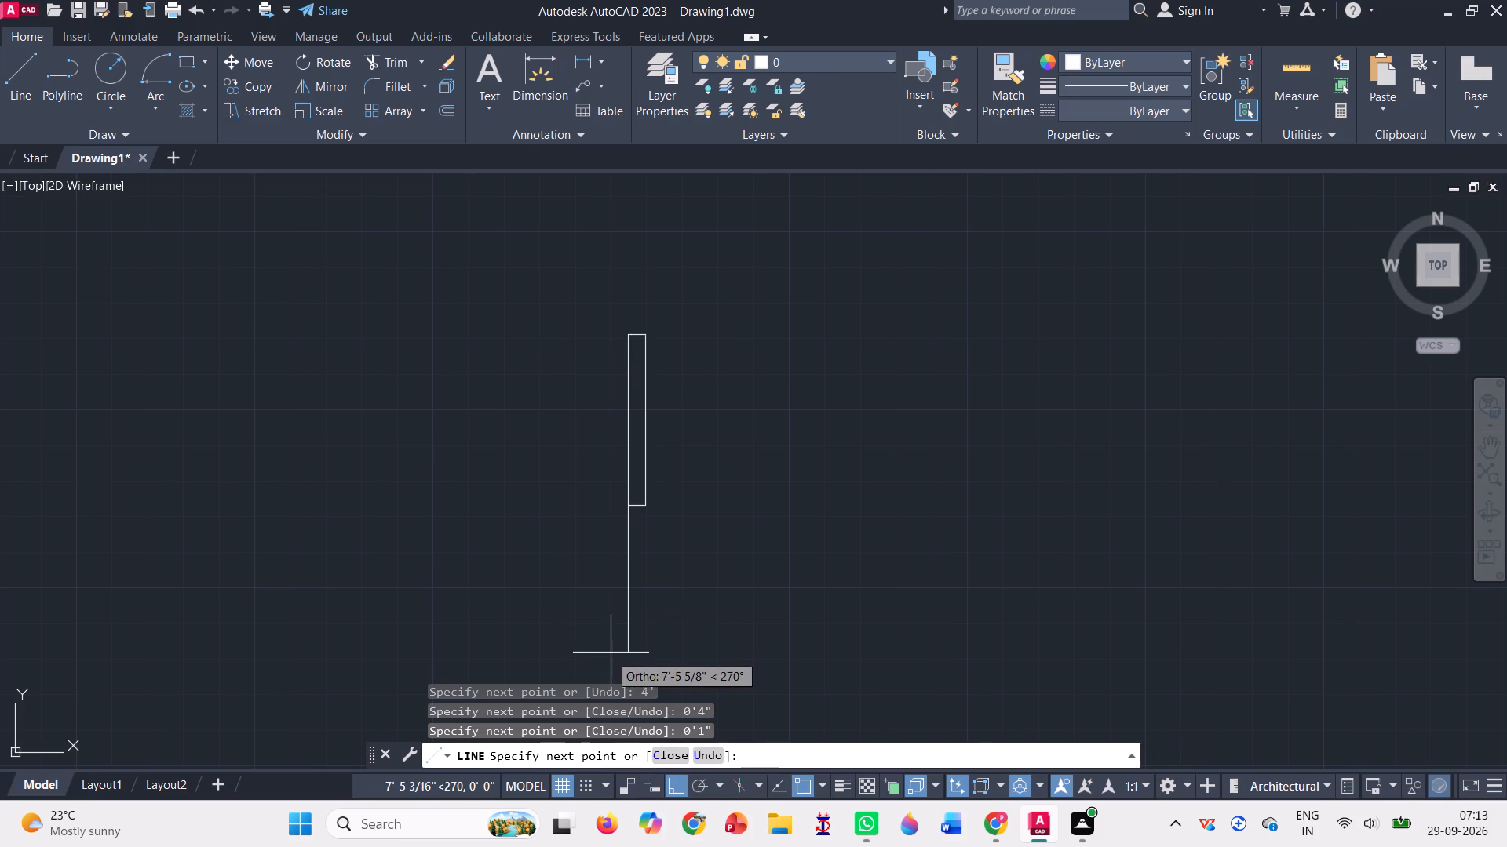
{"action": "scroll", "coordinate": [633, 489], "scroll_direction": "up", "scroll_amount": 6}
{"action": "scroll", "coordinate": [617, 470], "scroll_direction": "down", "scroll_amount": 3}
{"action": "left_click", "coordinate": [595, 548]}
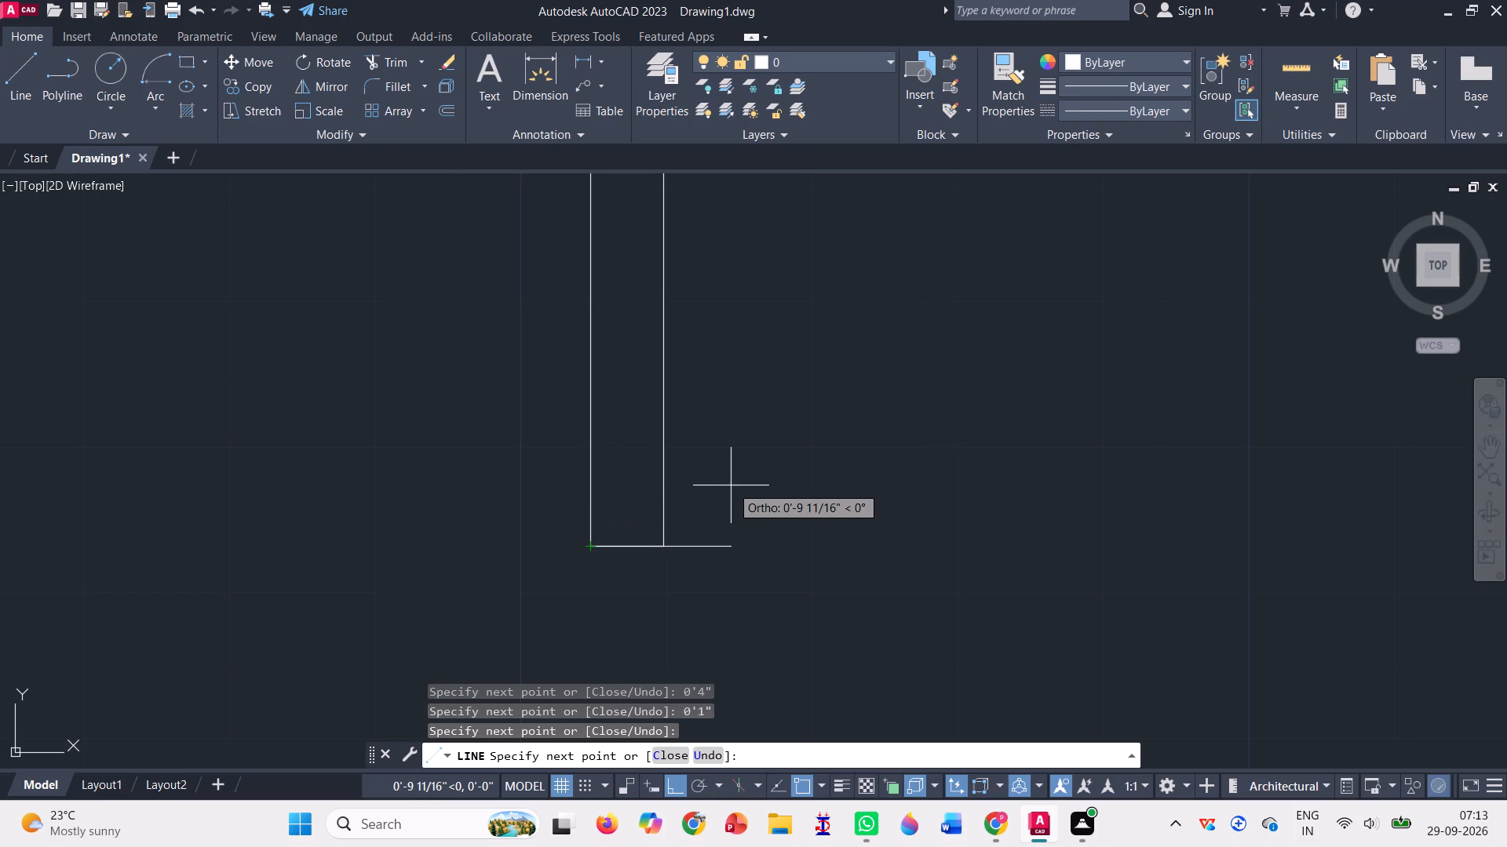
{"action": "key", "text": "Escape"}
Draw a quarter-circle swing arc centred on the leaf's lower-right corner, from its upper-right corner round to the horizontal on the left.
{"action": "scroll", "coordinate": [513, 526], "scroll_direction": "down", "scroll_amount": 2}
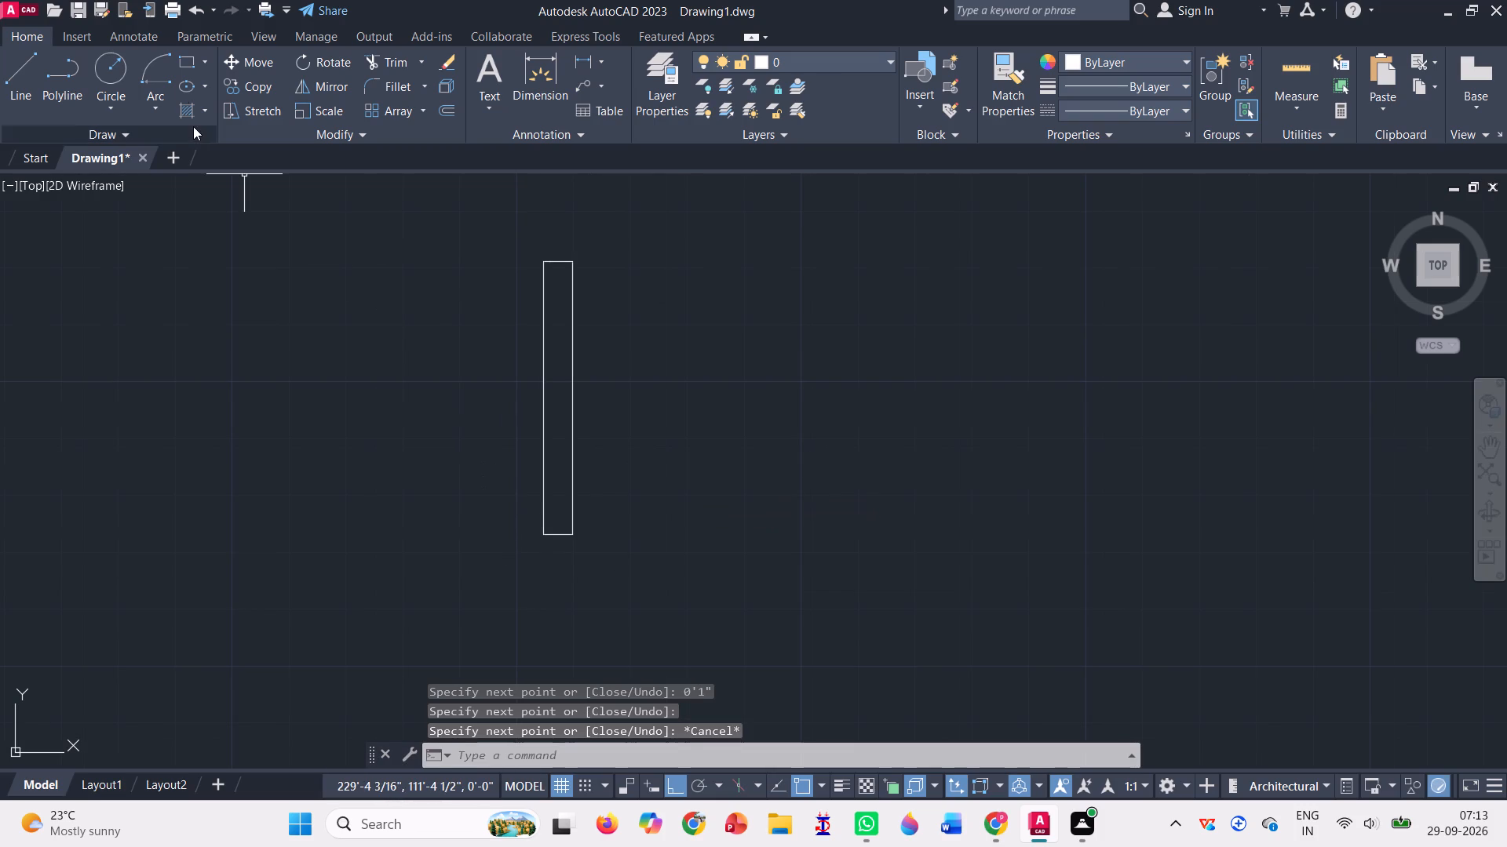
{"action": "left_click", "coordinate": [160, 64]}
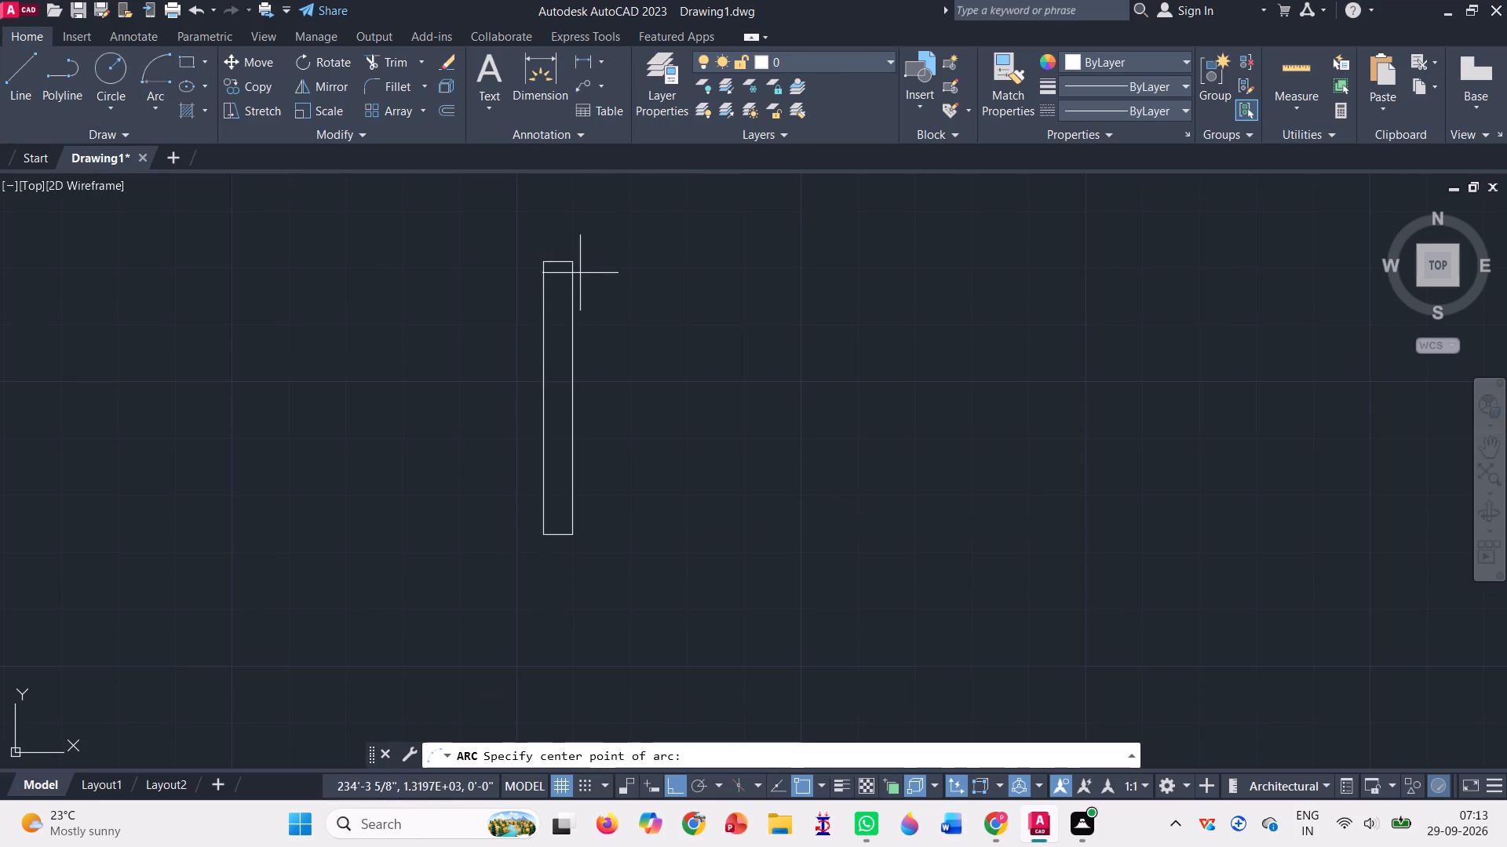
{"action": "left_click", "coordinate": [575, 529]}
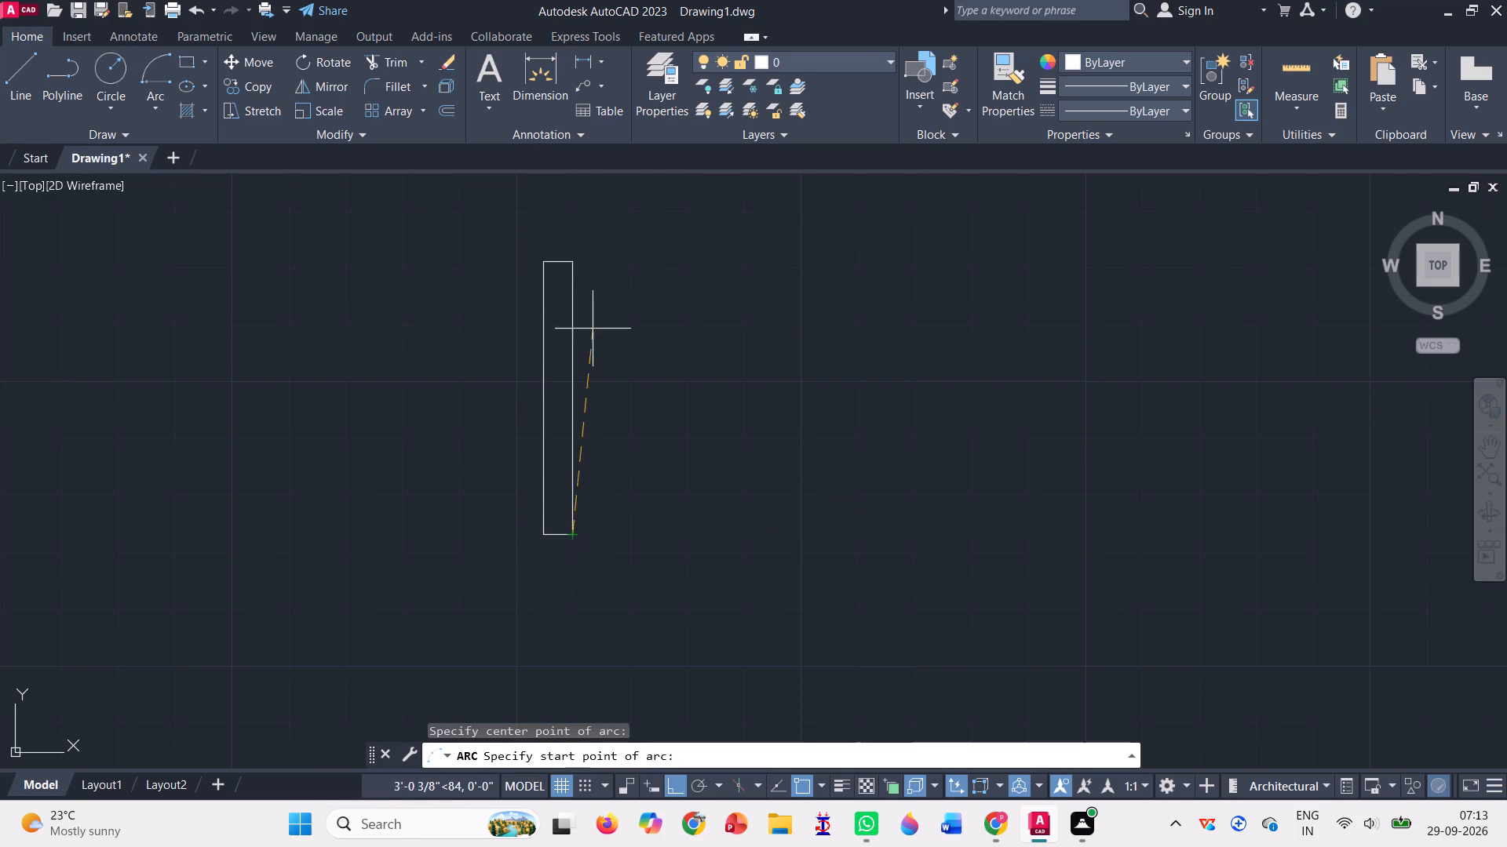
{"action": "left_click", "coordinate": [570, 259]}
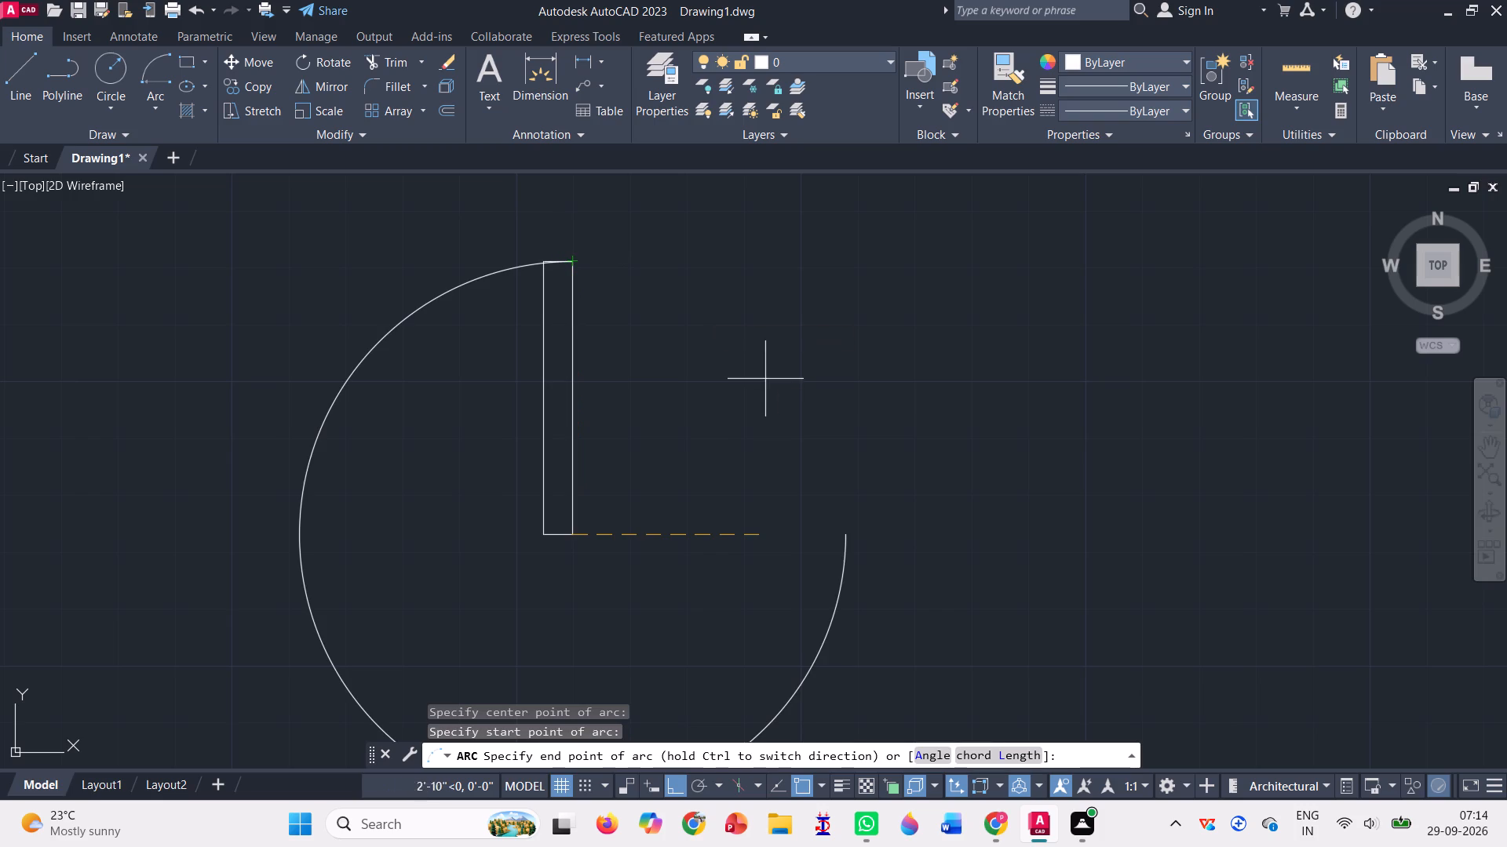
{"action": "left_click", "coordinate": [269, 469]}
Start a horizontal line at the door leaf's lower-right corner, heading rightward.
{"action": "left_click", "coordinate": [348, 85]}
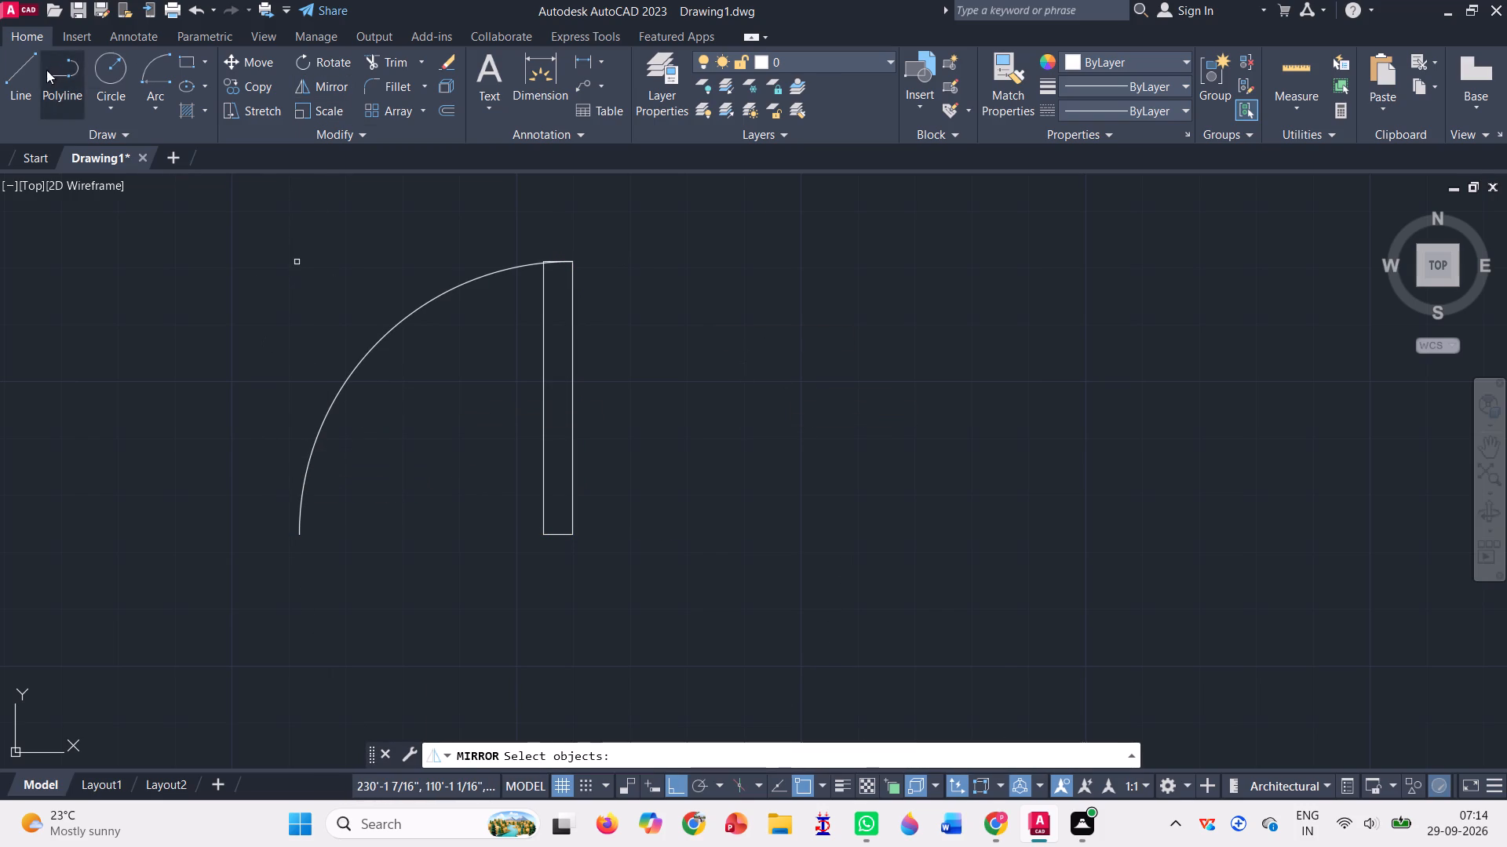
{"action": "left_click", "coordinate": [24, 78]}
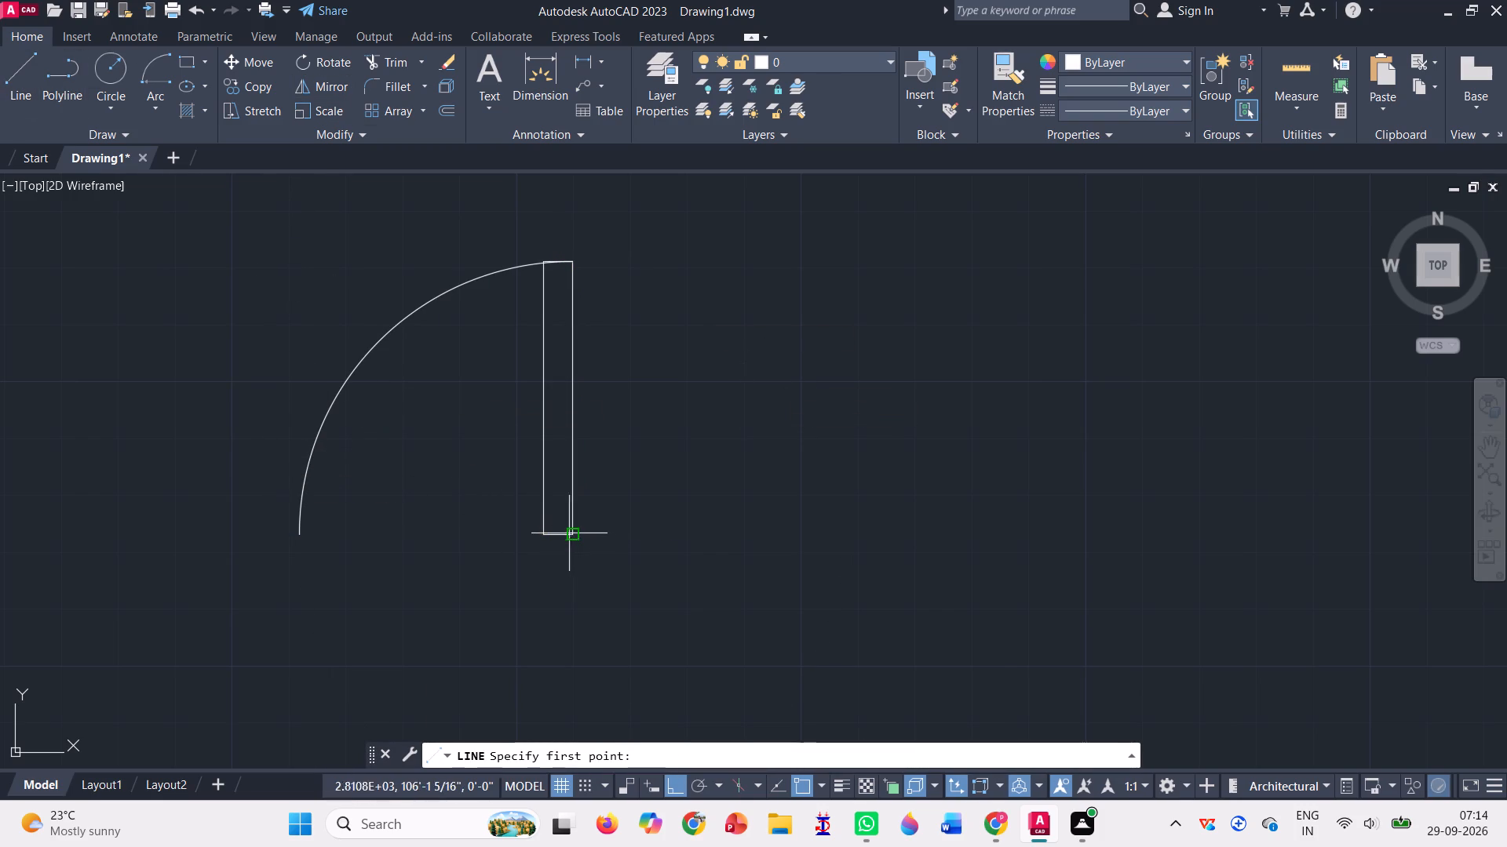
{"action": "left_click", "coordinate": [569, 533]}
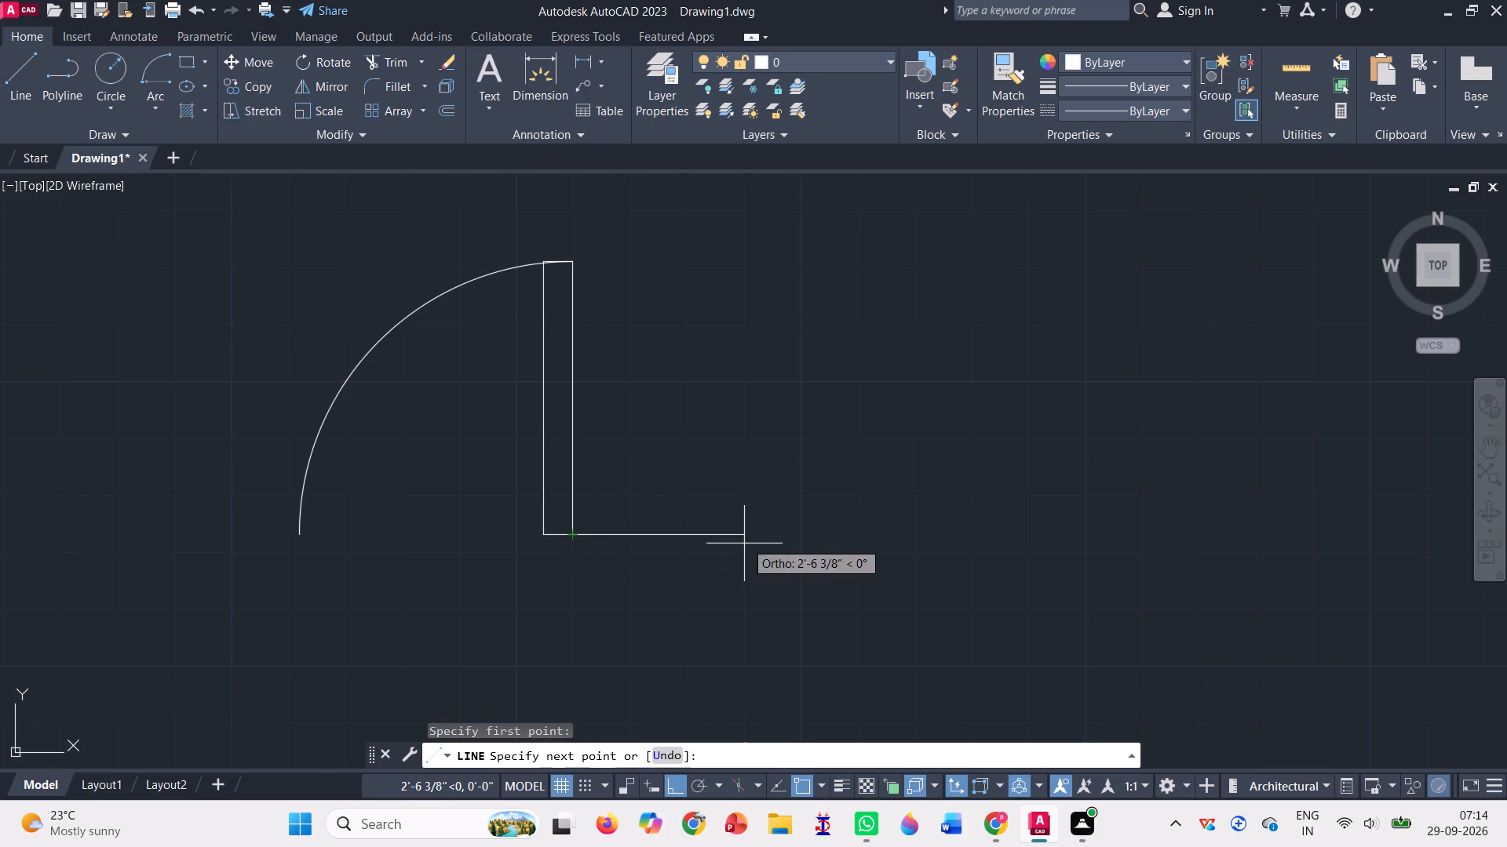
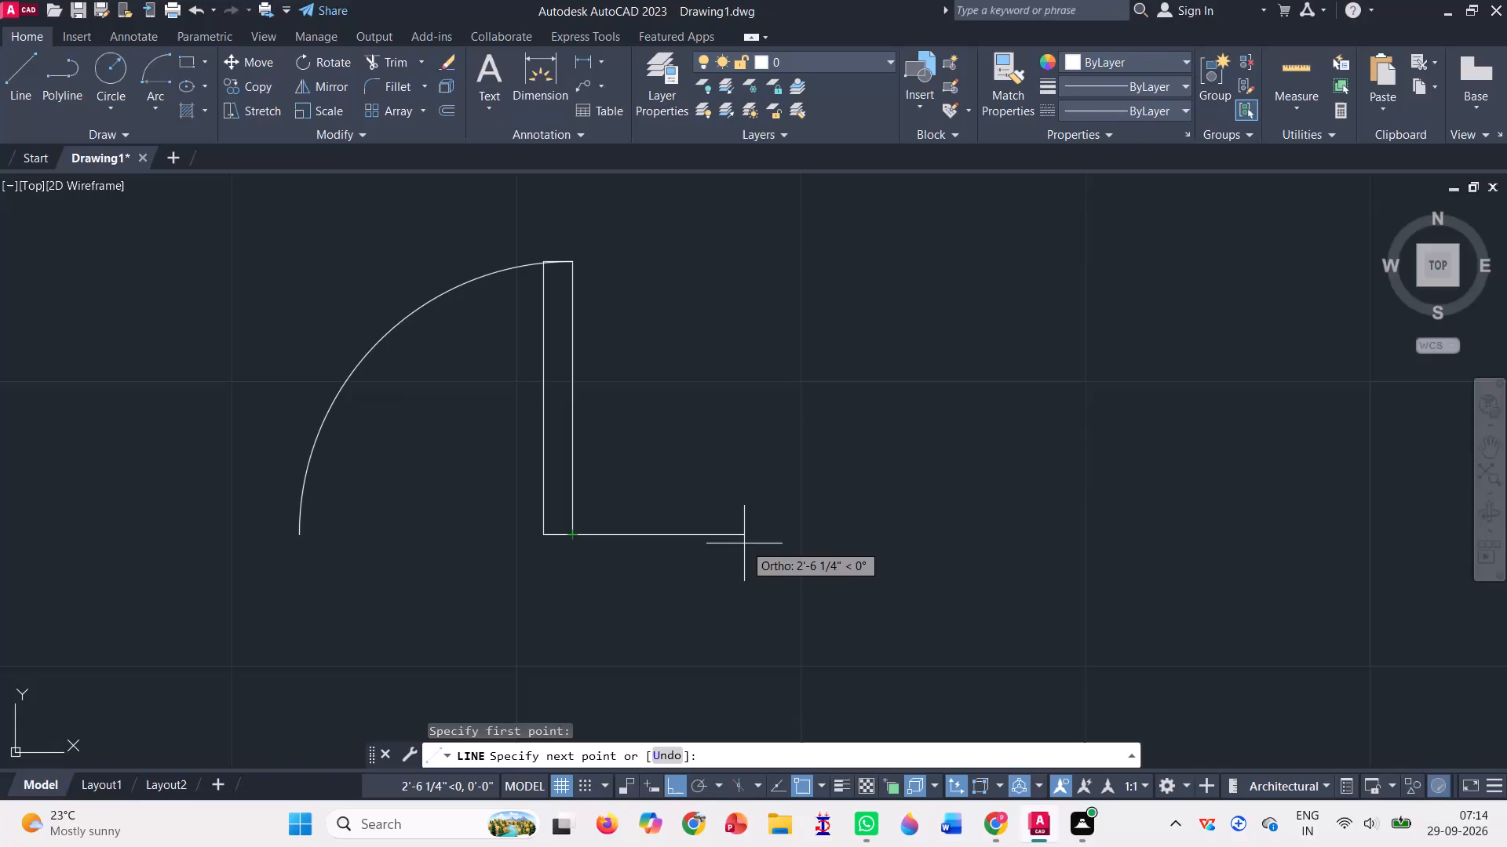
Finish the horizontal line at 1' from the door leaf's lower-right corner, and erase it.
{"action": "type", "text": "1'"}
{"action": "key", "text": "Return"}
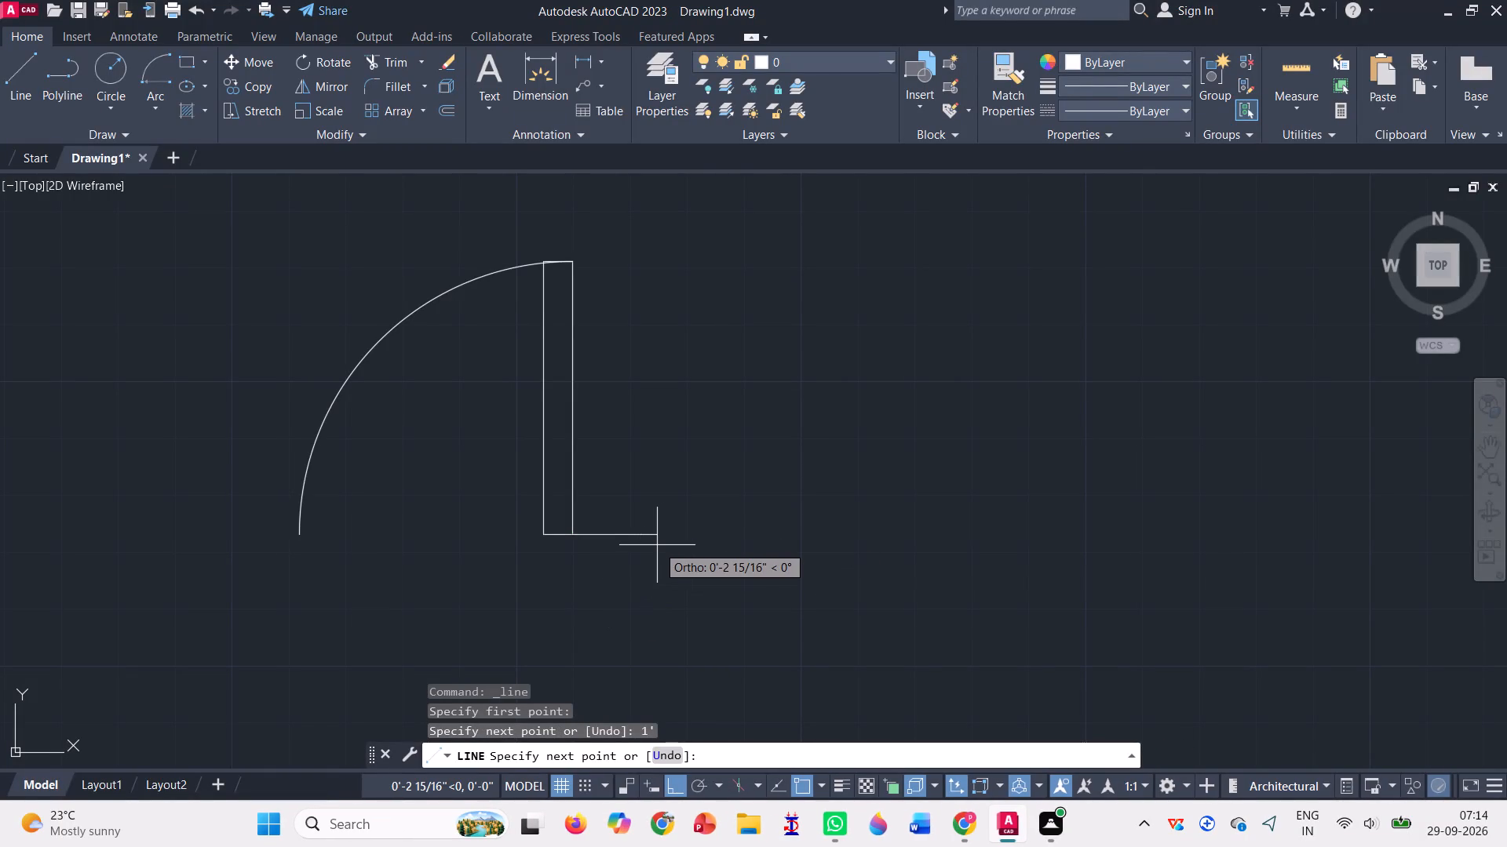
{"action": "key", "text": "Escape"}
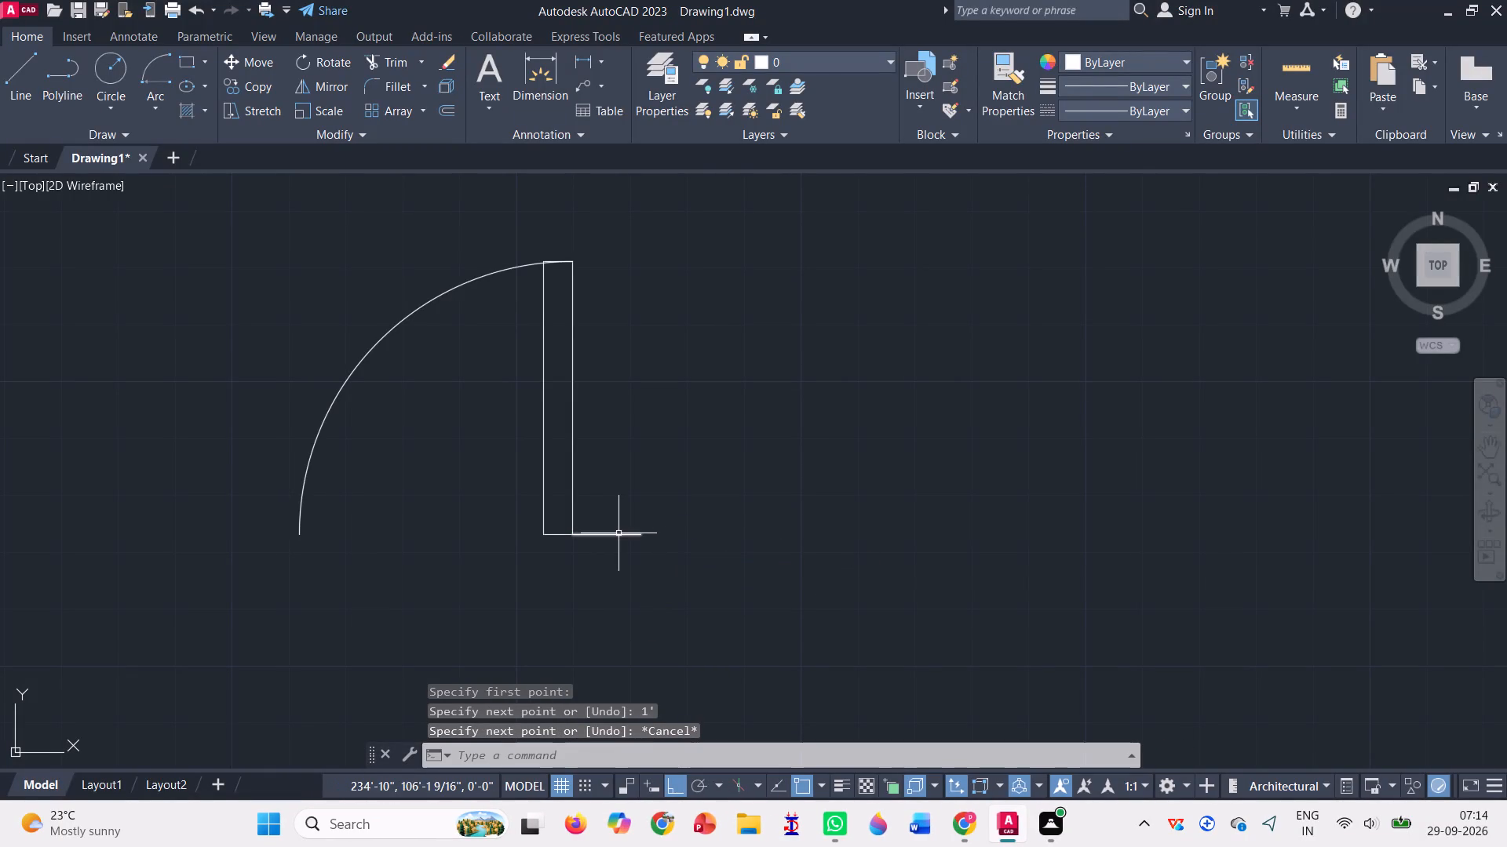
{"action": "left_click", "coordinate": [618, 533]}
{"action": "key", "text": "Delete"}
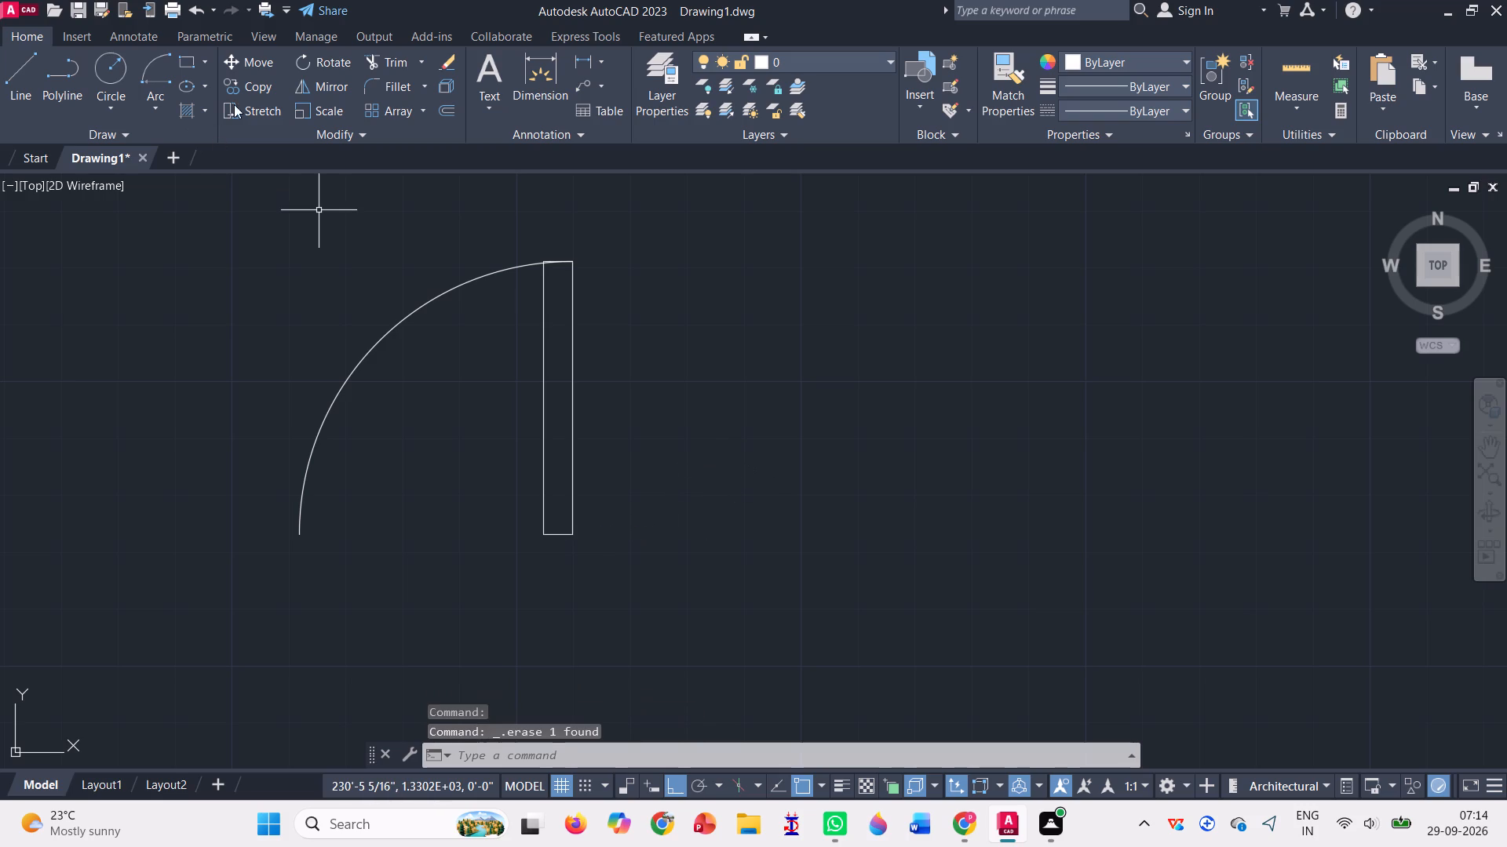
Draw a closed jamb rectangle 4" wide and 5" high, extending right and down from the door leaf's lower-right corner.
{"action": "left_click", "coordinate": [21, 67]}
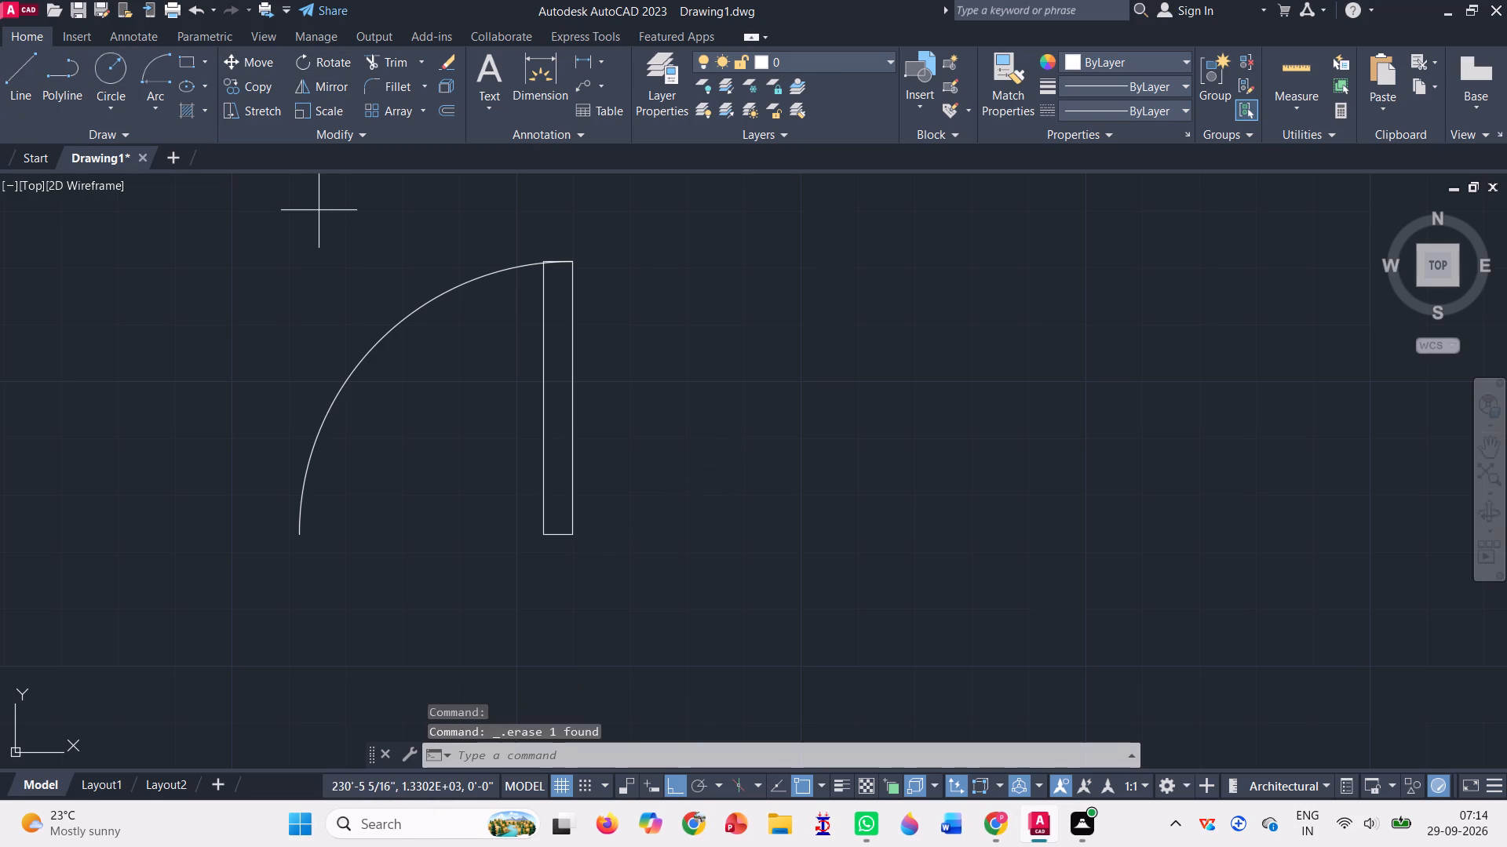
{"action": "left_click", "coordinate": [569, 540]}
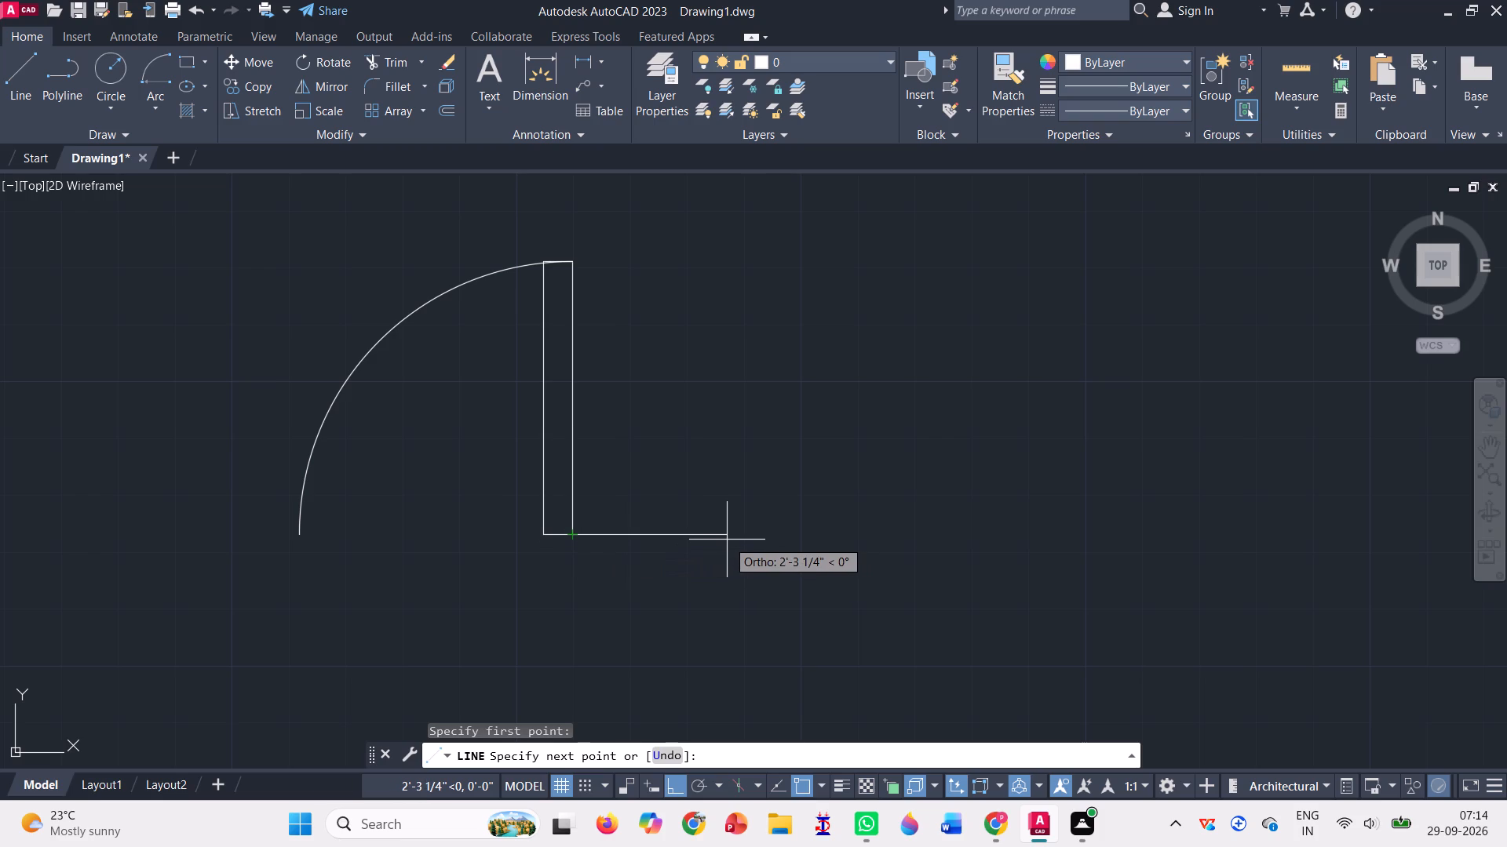
{"action": "key", "text": "0"}
{"action": "key", "text": "apostrophe"}
{"action": "type", "text": "4\""}
{"action": "key", "text": "Return"}
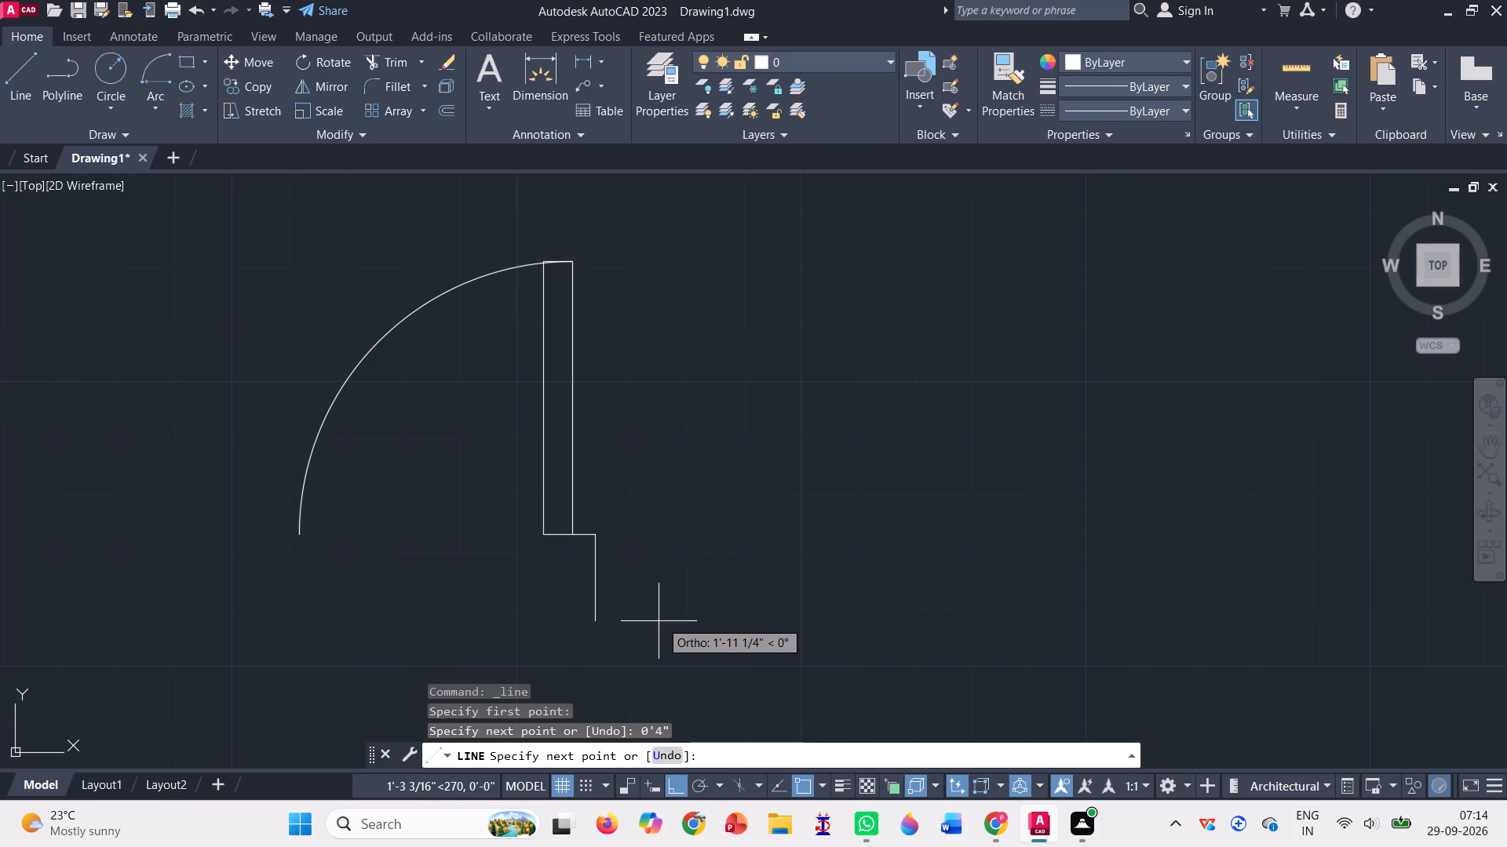
{"action": "type", "text": "0'5"}
{"action": "key", "text": "shift+quotedbl"}
{"action": "key", "text": "Return"}
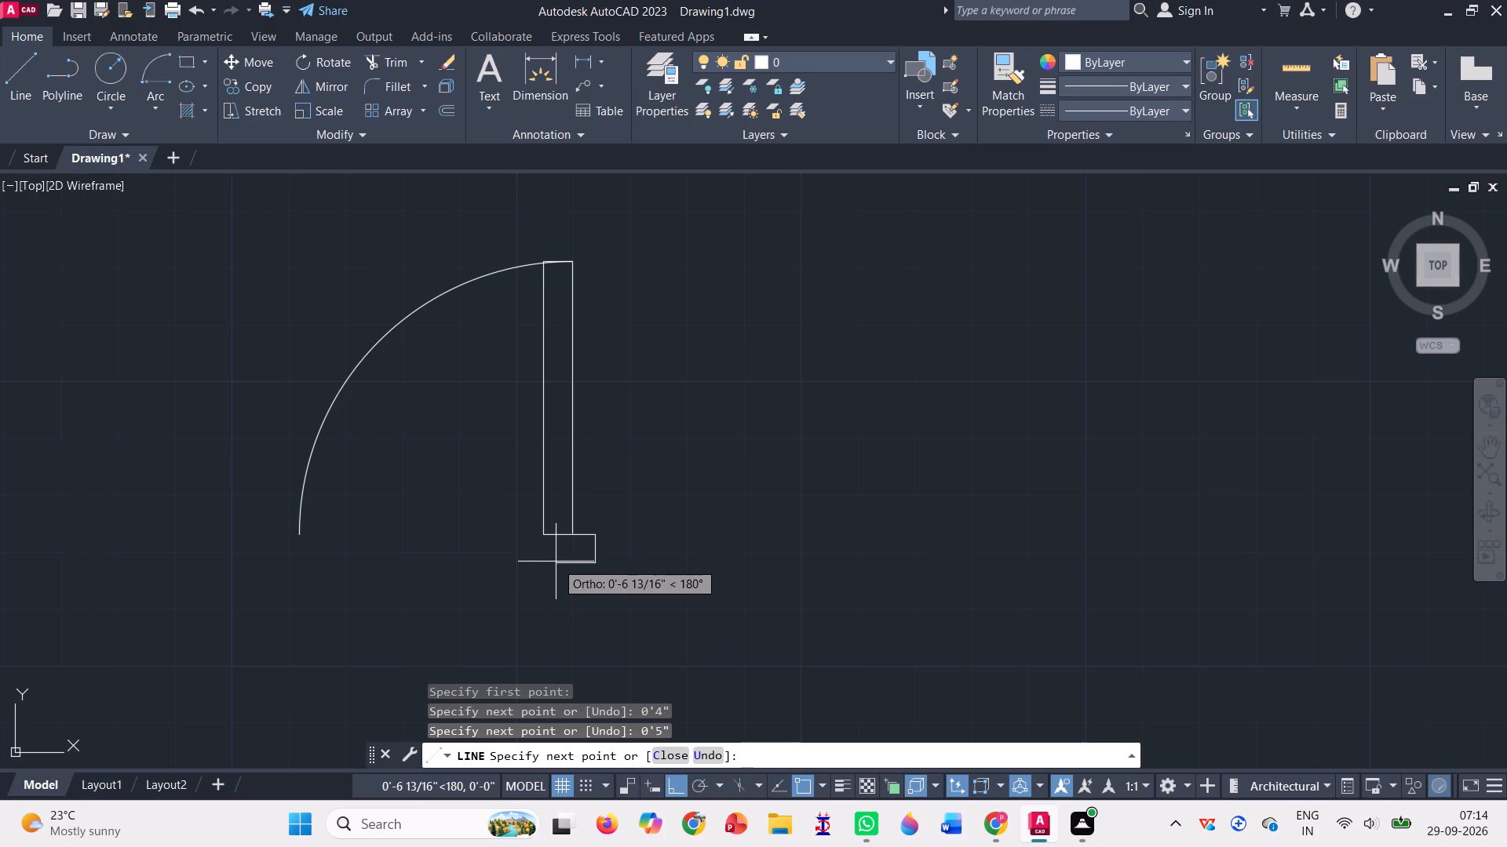
{"action": "type", "text": "0'5"}
{"action": "key", "text": "BackSpace"}
{"action": "key", "text": "4"}
{"action": "key", "text": "apostrophe"}
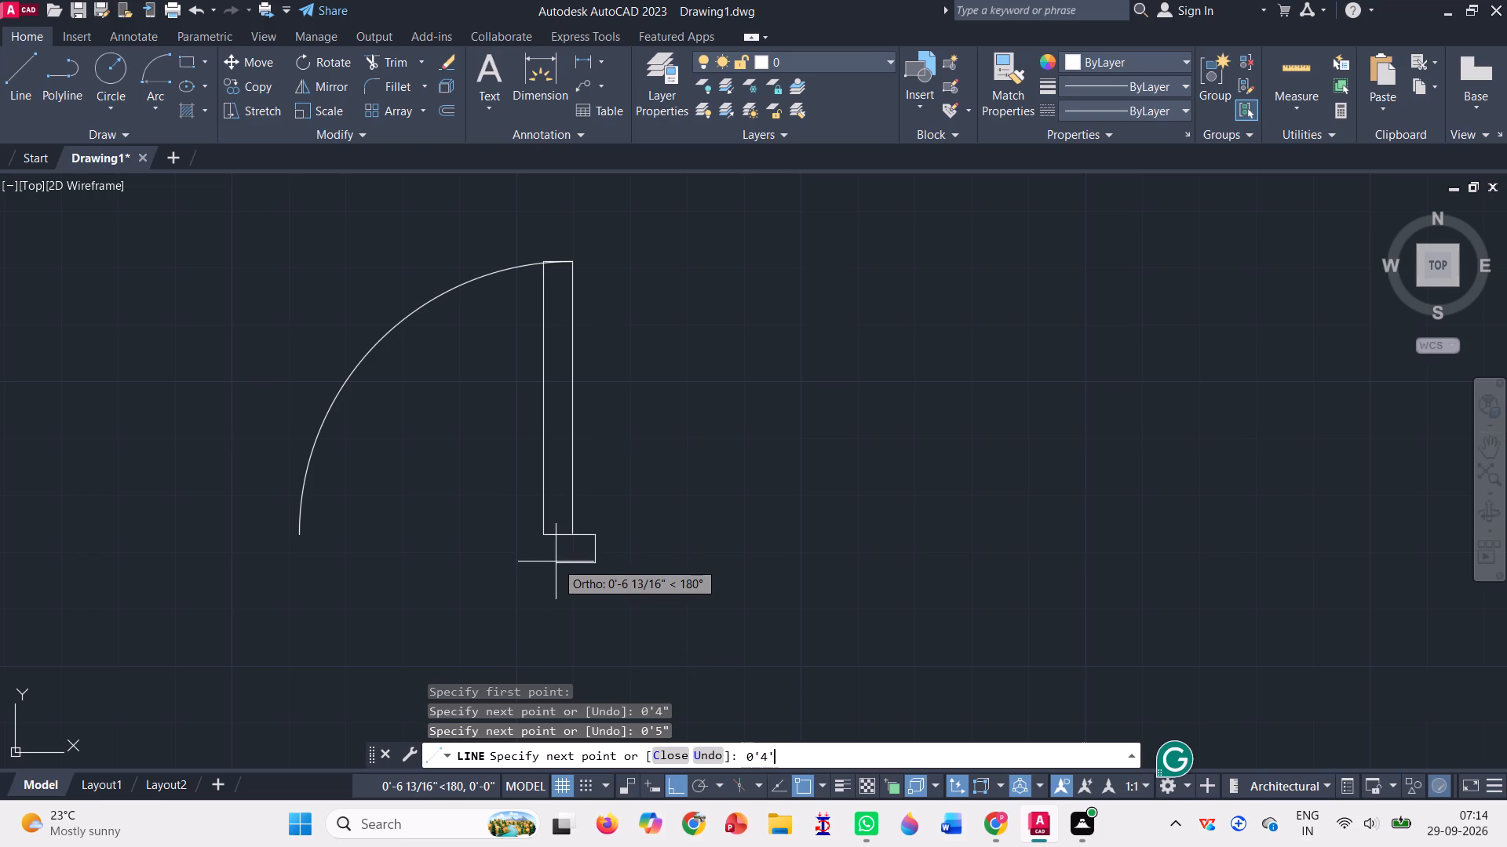
{"action": "key", "text": "BackSpace"}
{"action": "key", "text": "shift+quotedbl"}
{"action": "key", "text": "Return"}
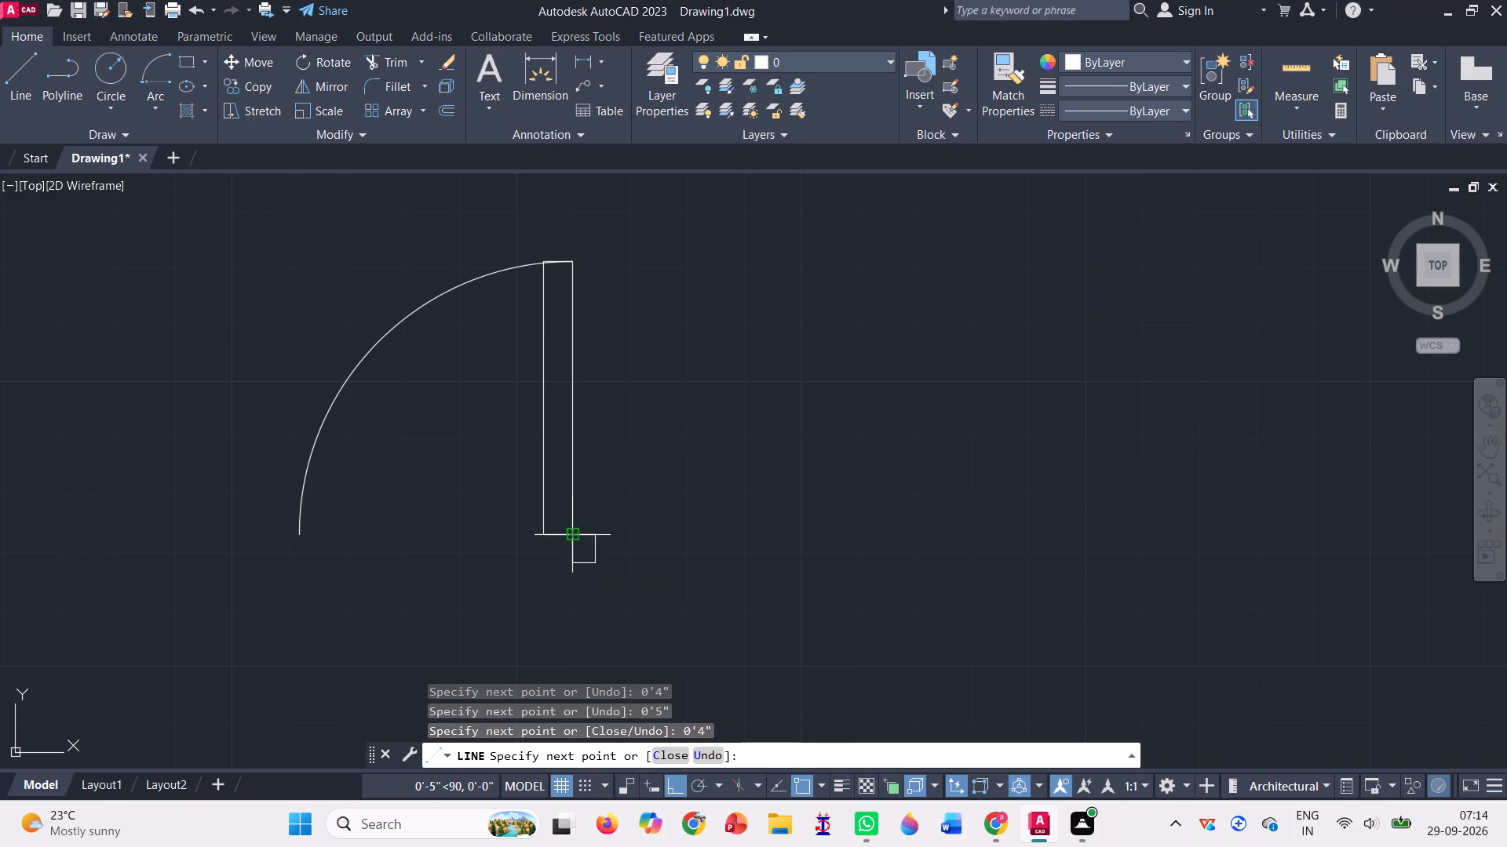
{"action": "left_click", "coordinate": [574, 529]}
{"action": "key", "text": "Return"}
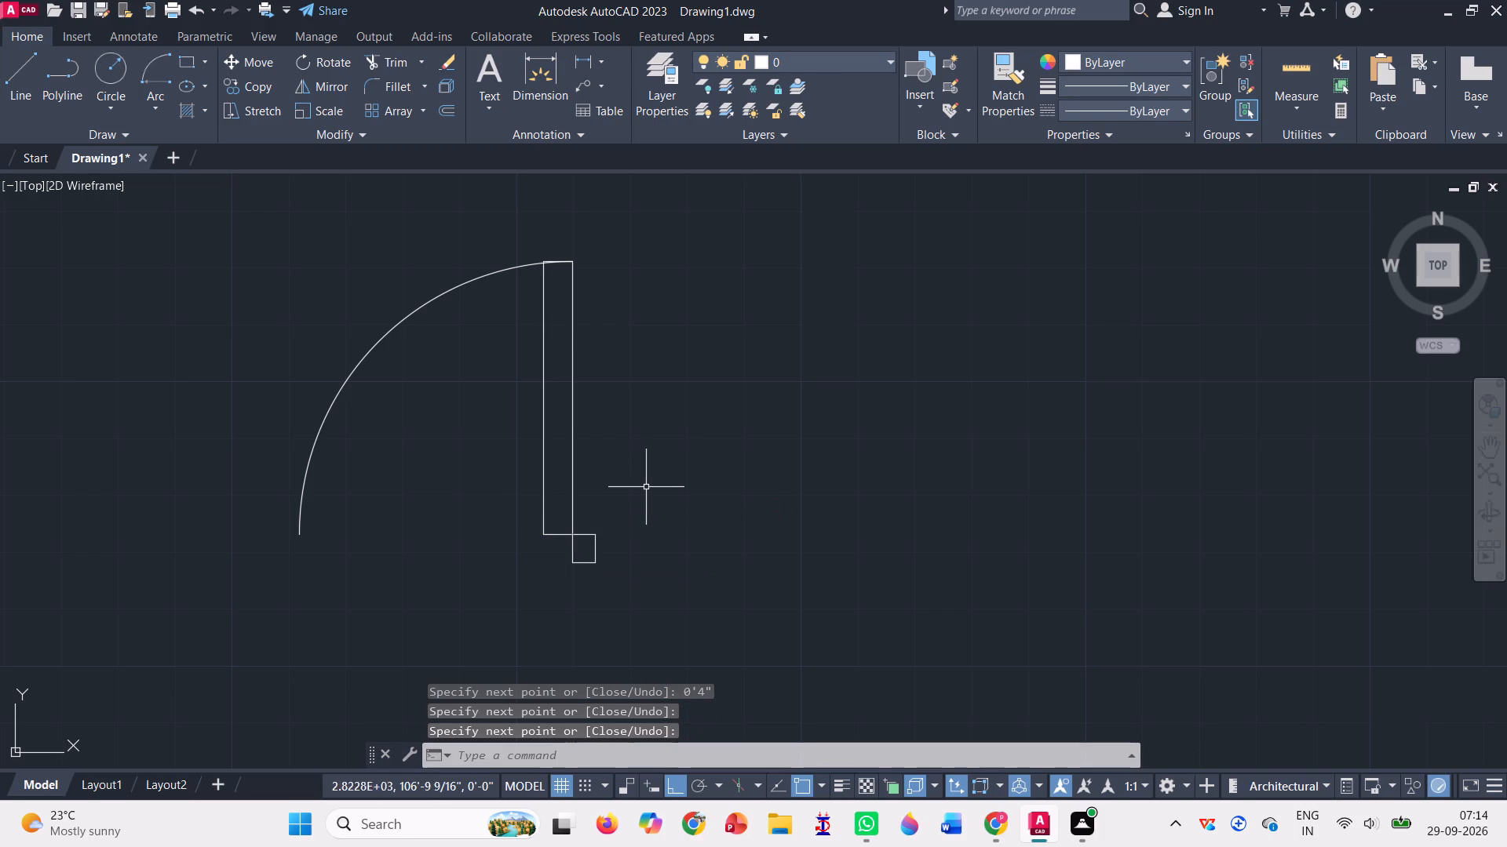
Copy the four jamb lines from the jamb's upper-right corner to the lower-left end of the swing arc.
{"action": "left_click", "coordinate": [269, 85]}
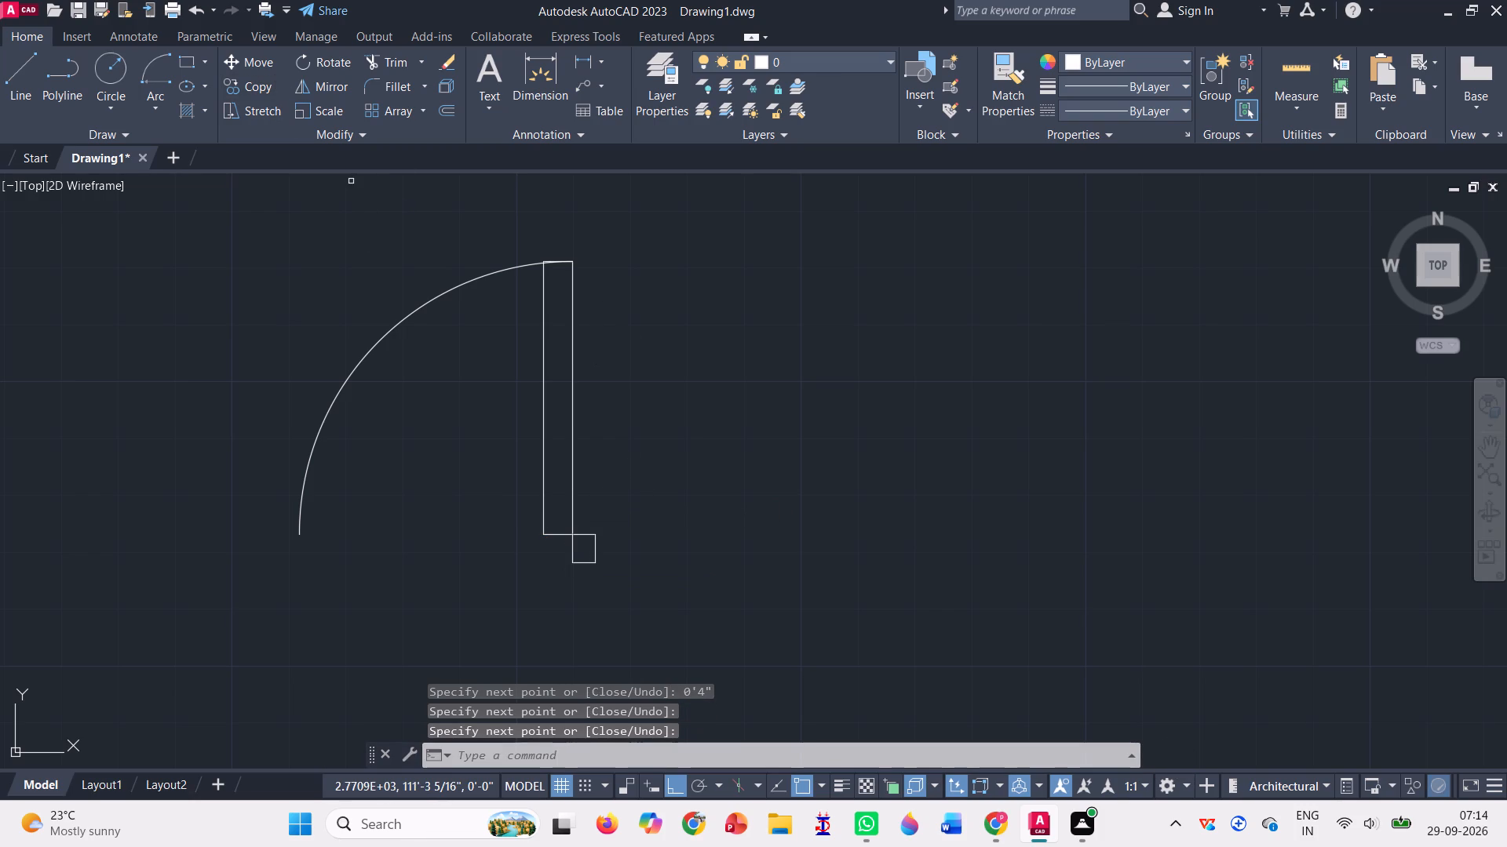
{"action": "left_click", "coordinate": [579, 536]}
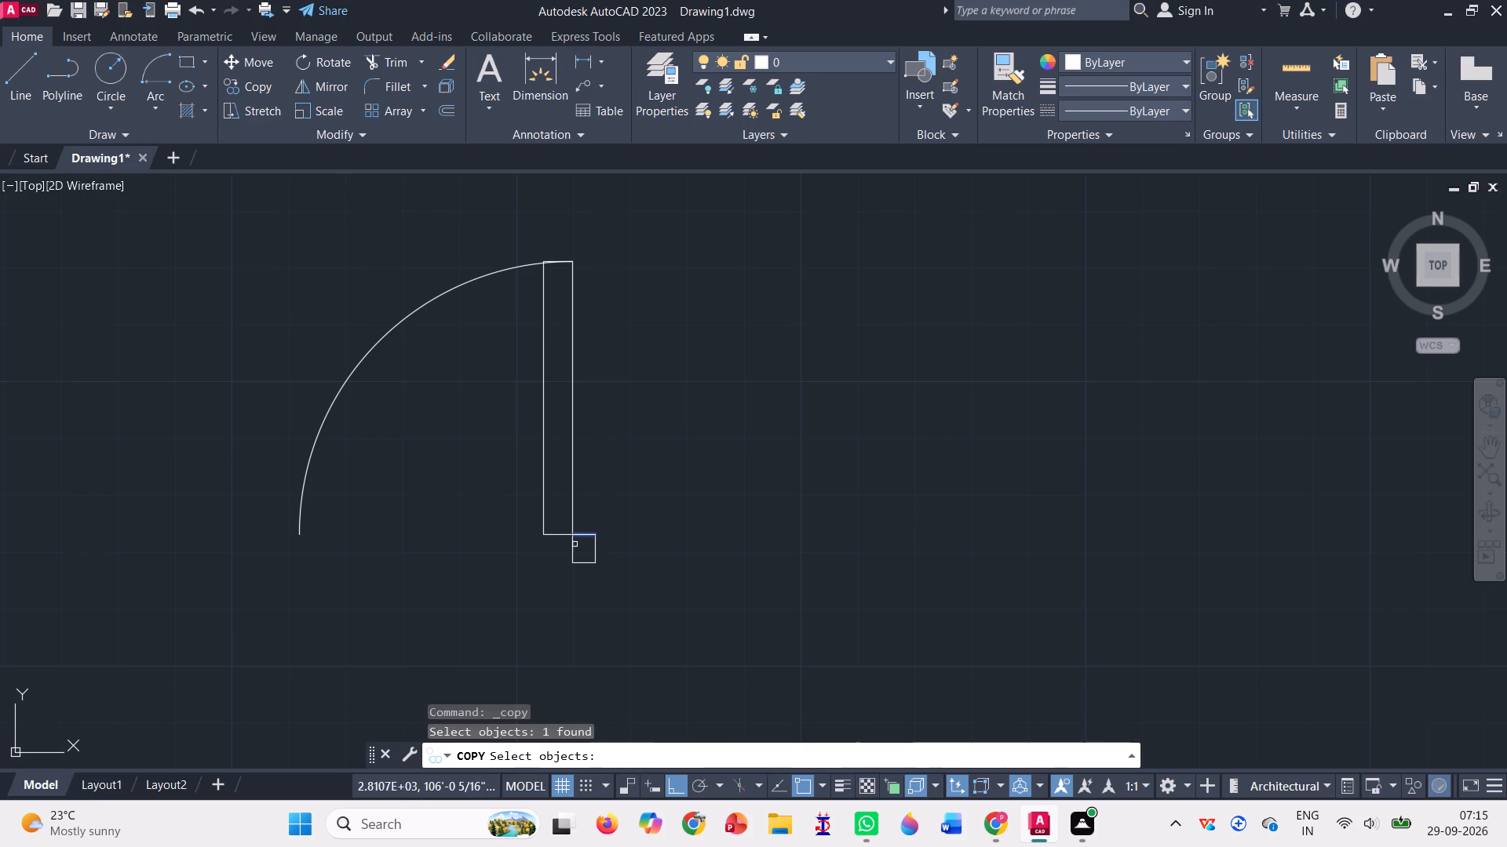
{"action": "left_click", "coordinate": [574, 553]}
{"action": "left_click", "coordinate": [591, 565]}
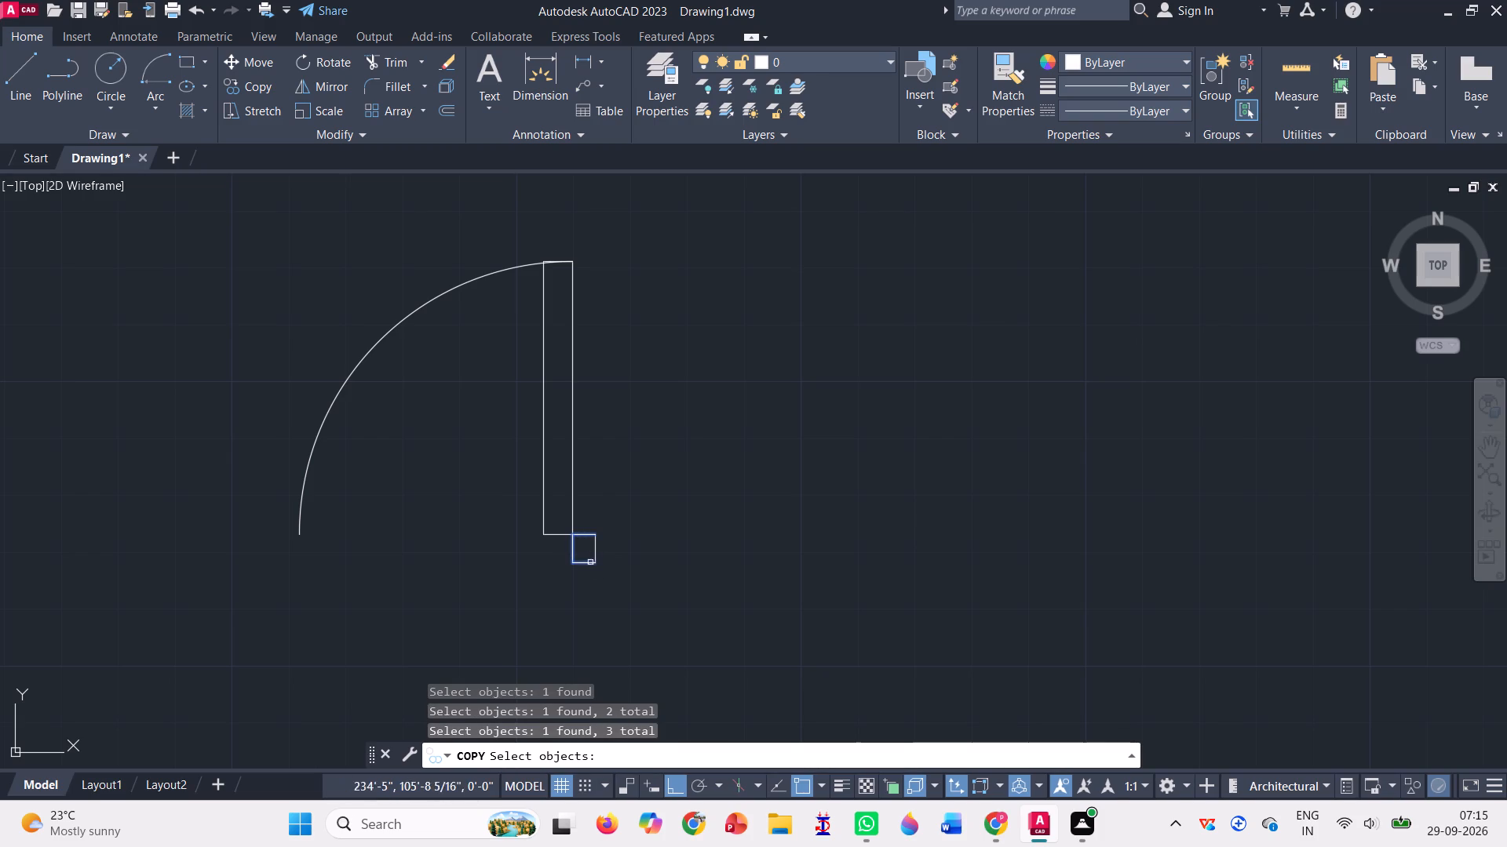
{"action": "left_click", "coordinate": [597, 551]}
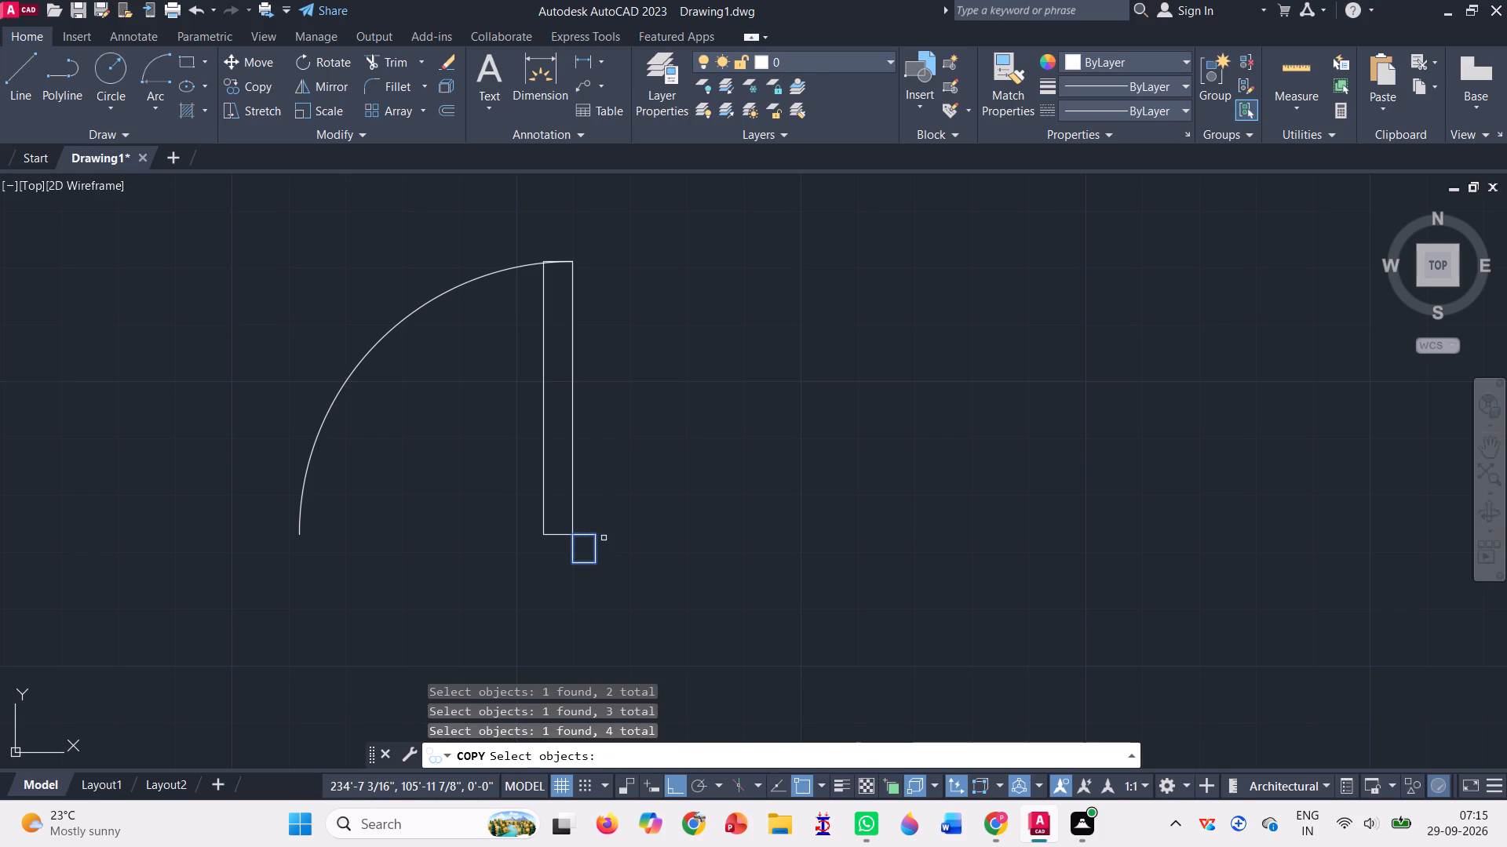
{"action": "key", "text": "Return"}
{"action": "left_click", "coordinate": [596, 535]}
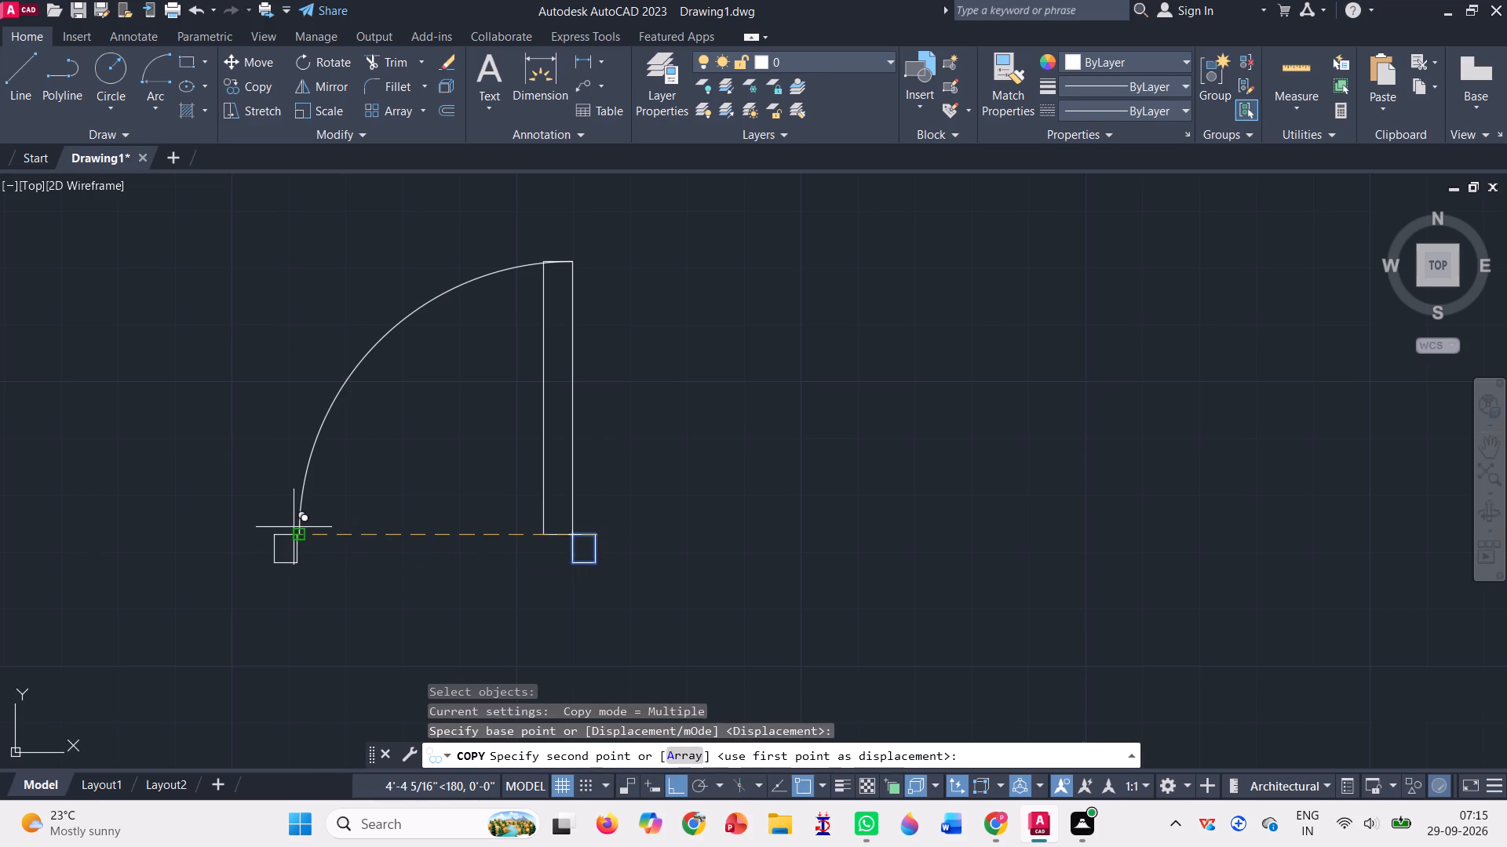
{"action": "scroll", "coordinate": [294, 527], "scroll_direction": "up", "scroll_amount": 3}
{"action": "left_click", "coordinate": [311, 562]}
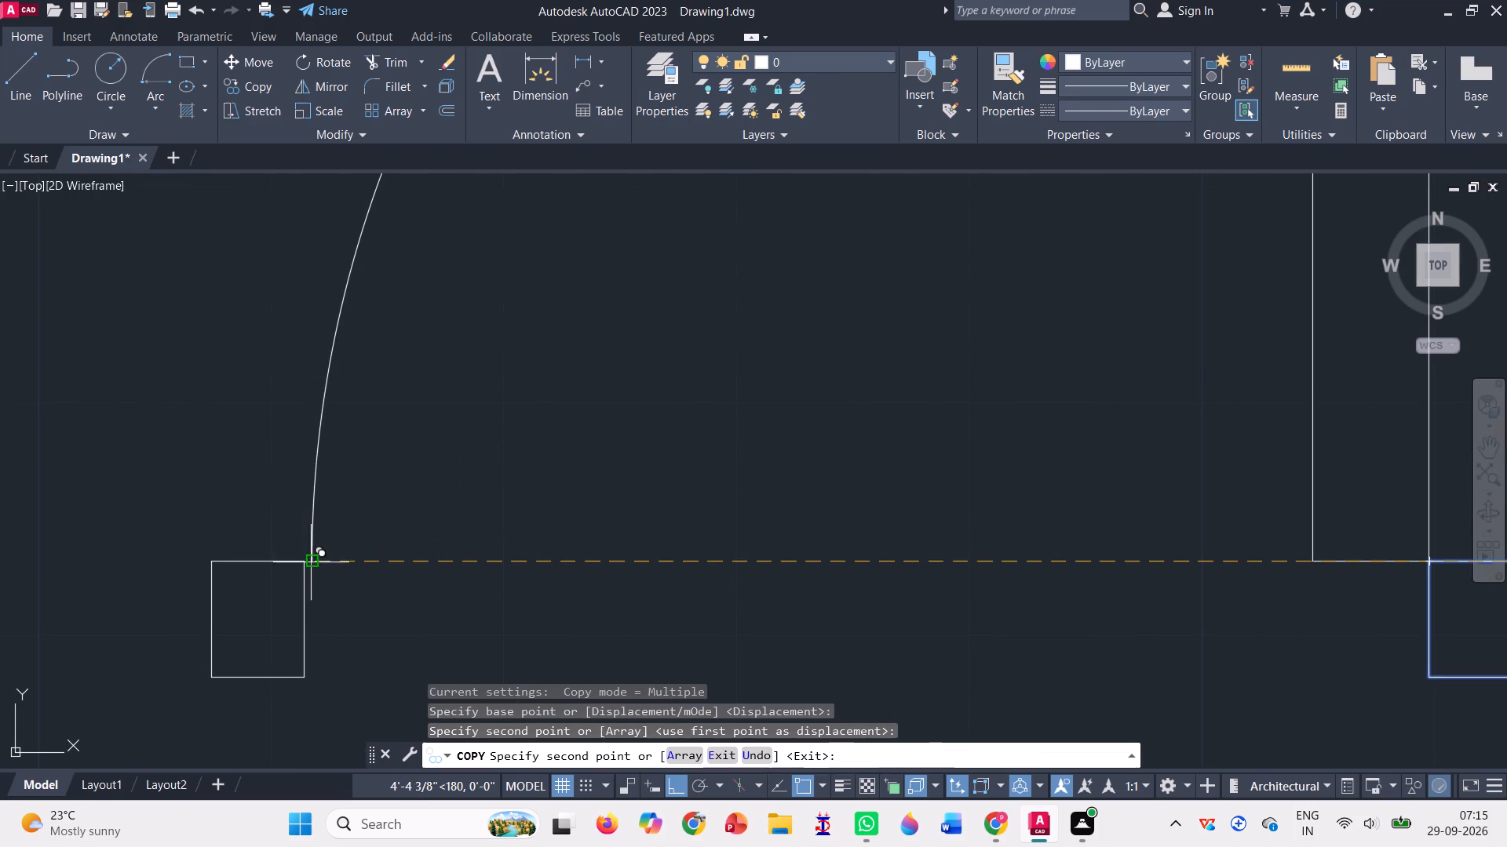
{"action": "scroll", "coordinate": [483, 554], "scroll_direction": "down", "scroll_amount": 2}
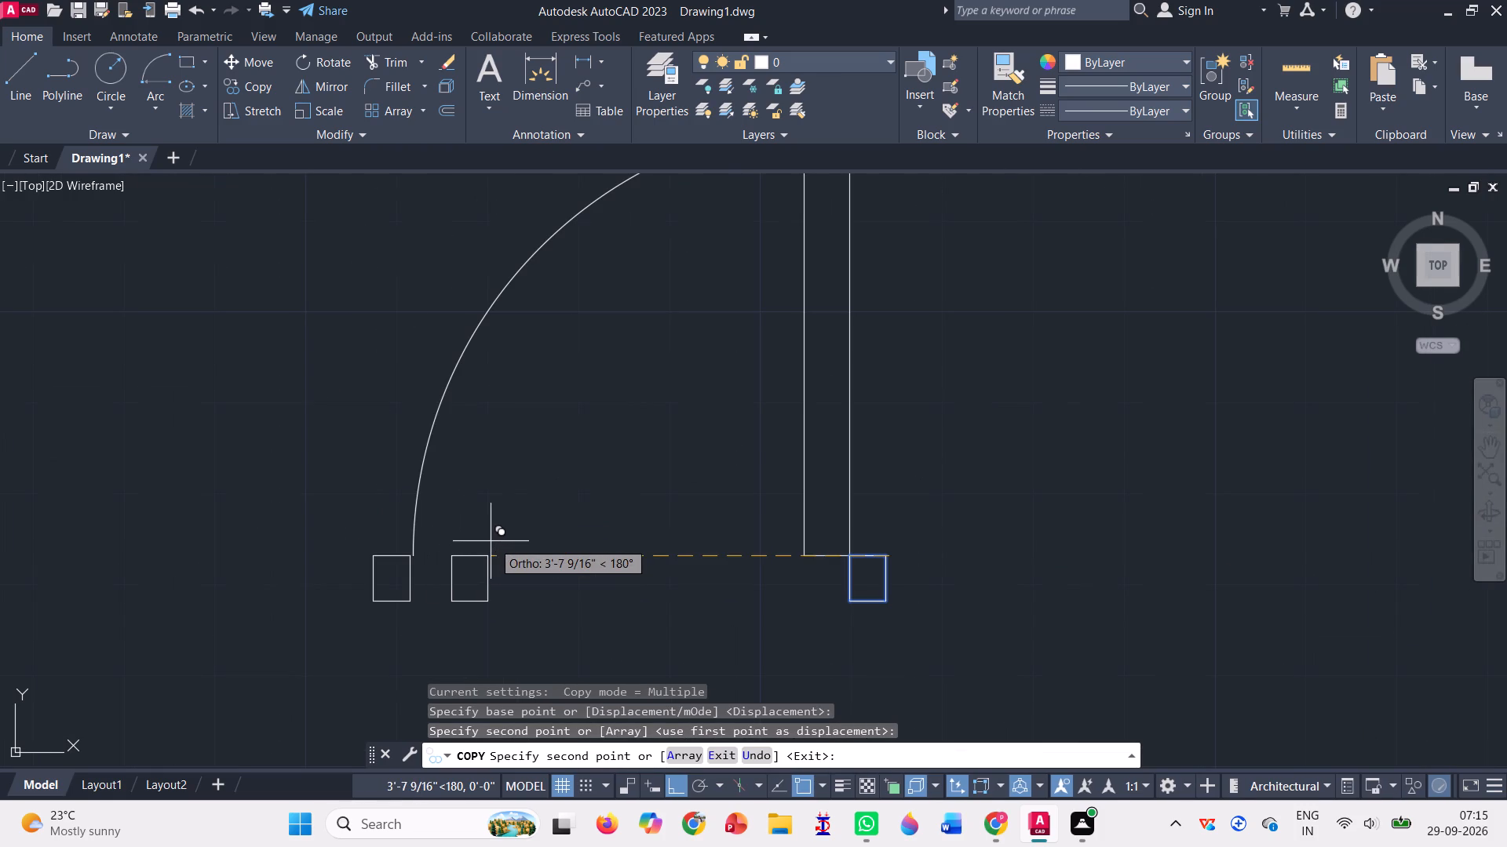
{"action": "key", "text": "Escape"}
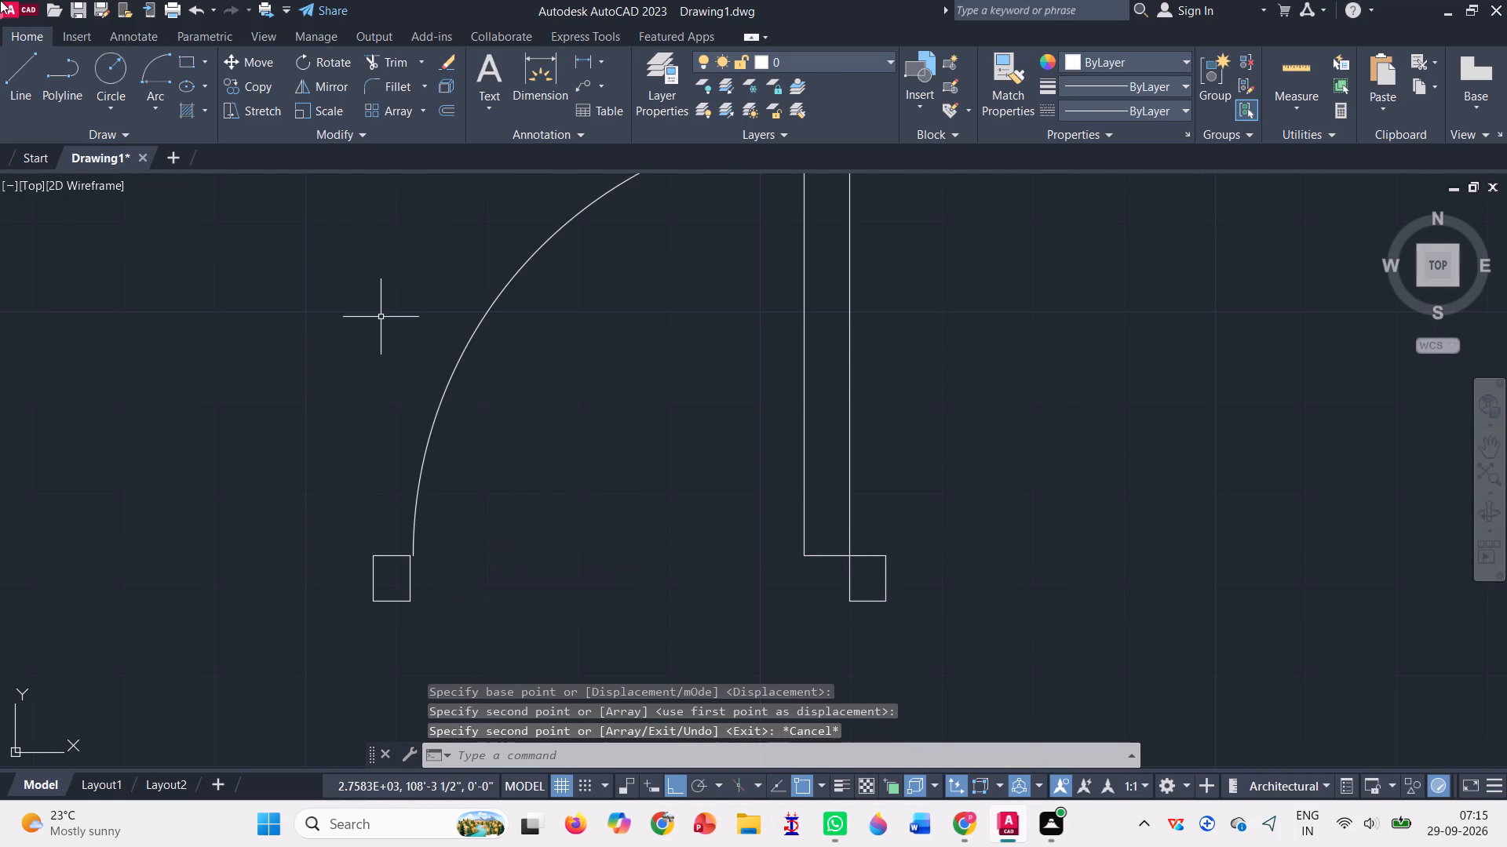
Move the copied jamb so its upper-right corner snaps onto the lower end of the swing arc.
{"action": "left_click", "coordinate": [260, 62]}
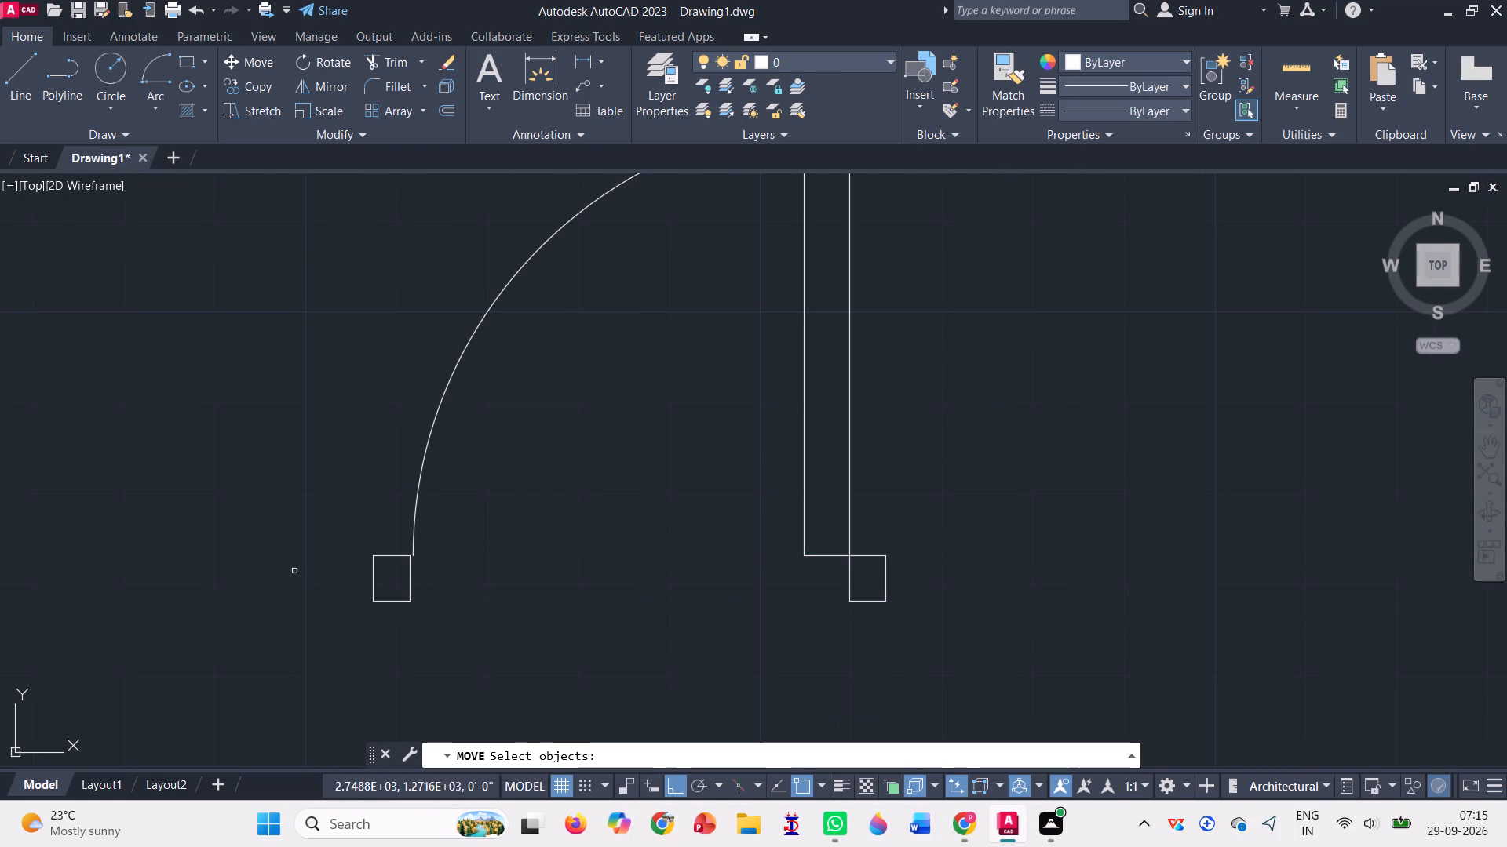
{"action": "scroll", "coordinate": [312, 602], "scroll_direction": "up", "scroll_amount": 2}
{"action": "left_click_drag", "start_coordinate": [287, 537], "coordinate": [396, 522]}
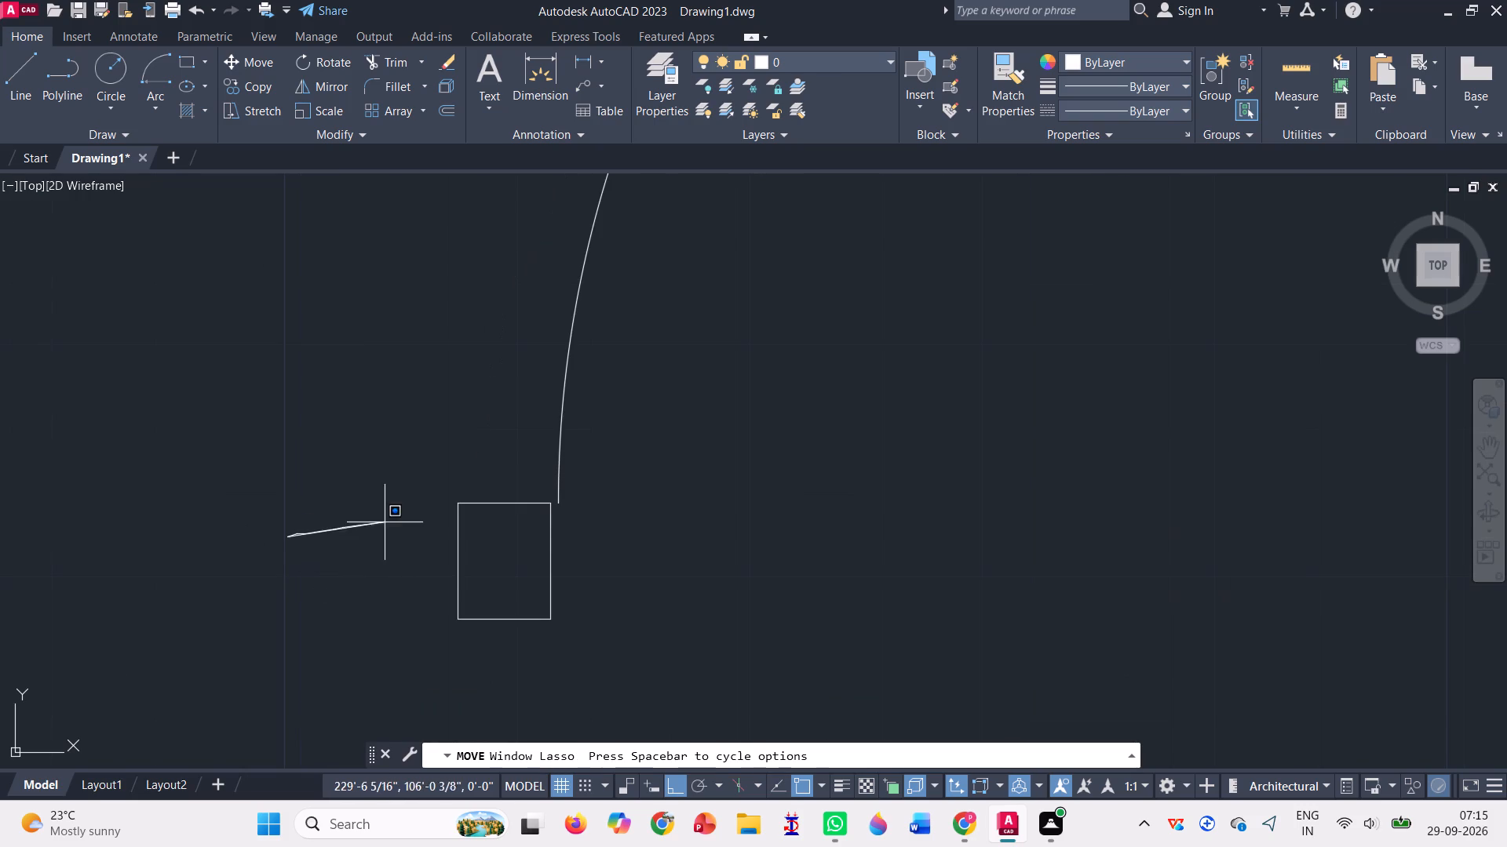
{"action": "left_click_drag", "start_coordinate": [396, 522], "coordinate": [407, 653]}
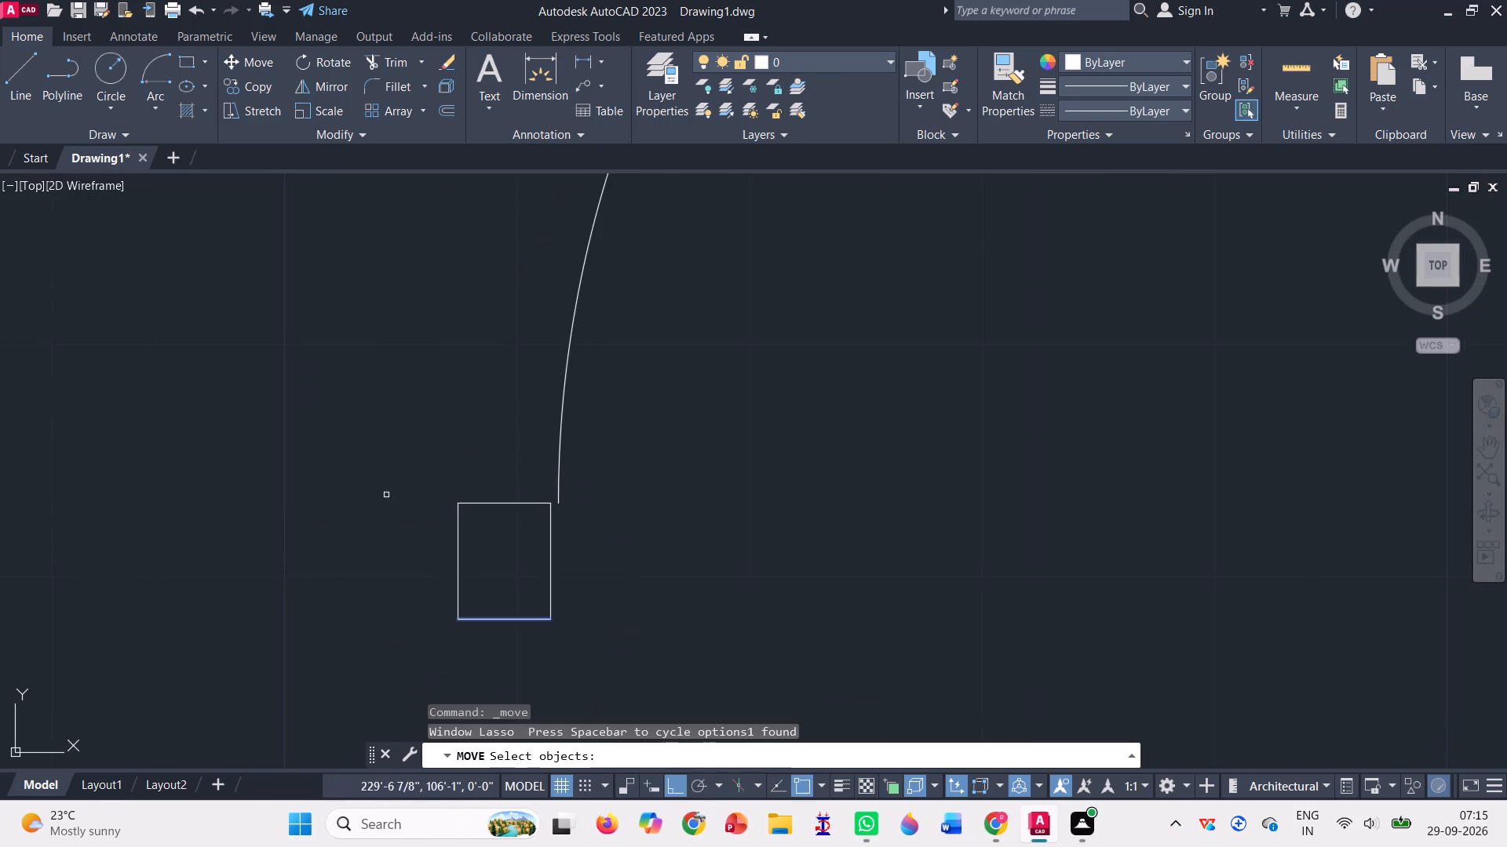
{"action": "left_click_drag", "start_coordinate": [385, 493], "coordinate": [448, 677]}
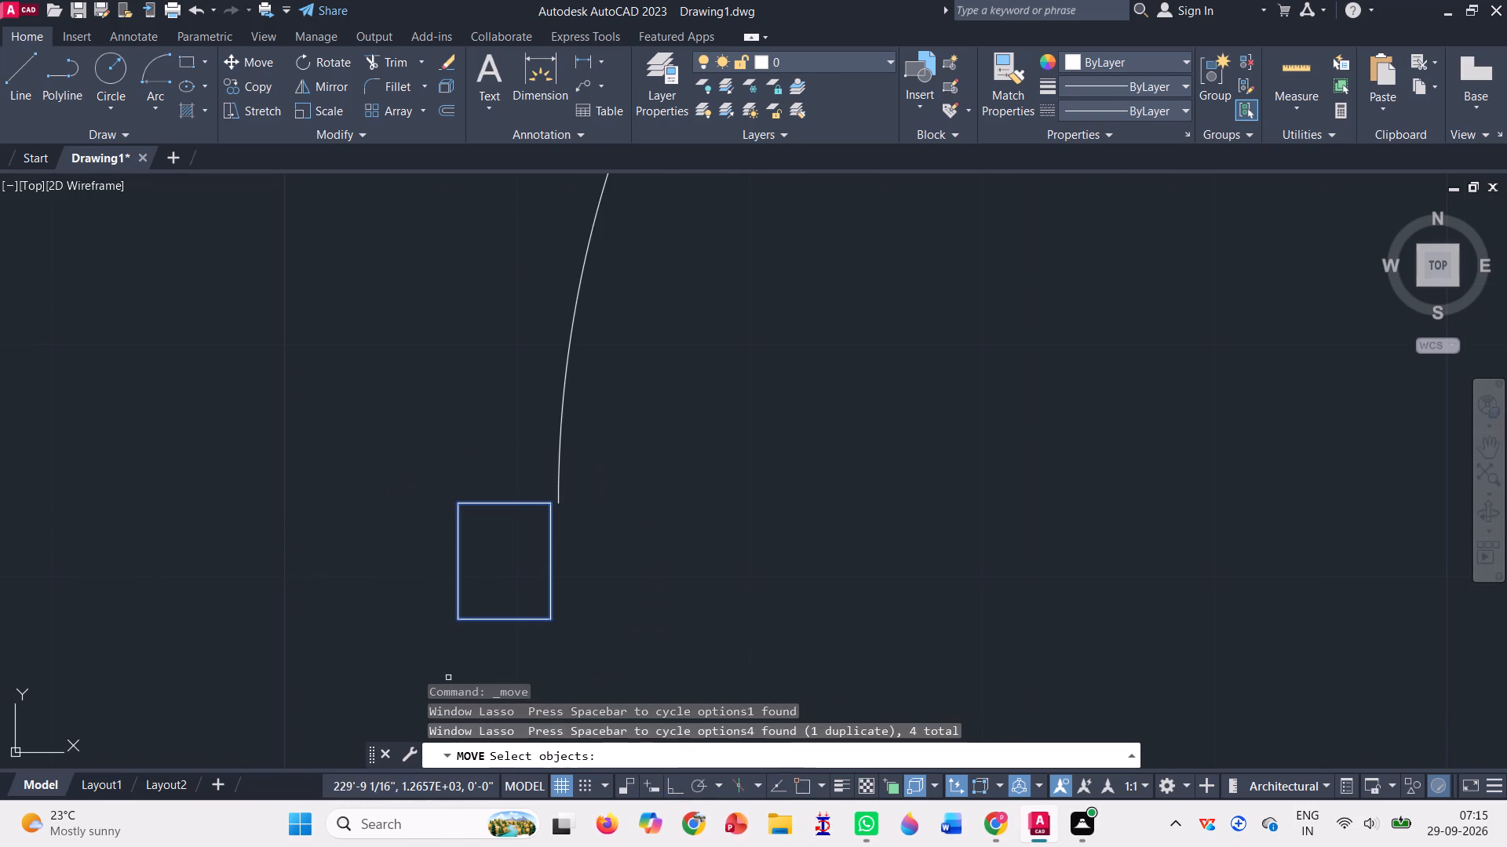
{"action": "key", "text": "Return"}
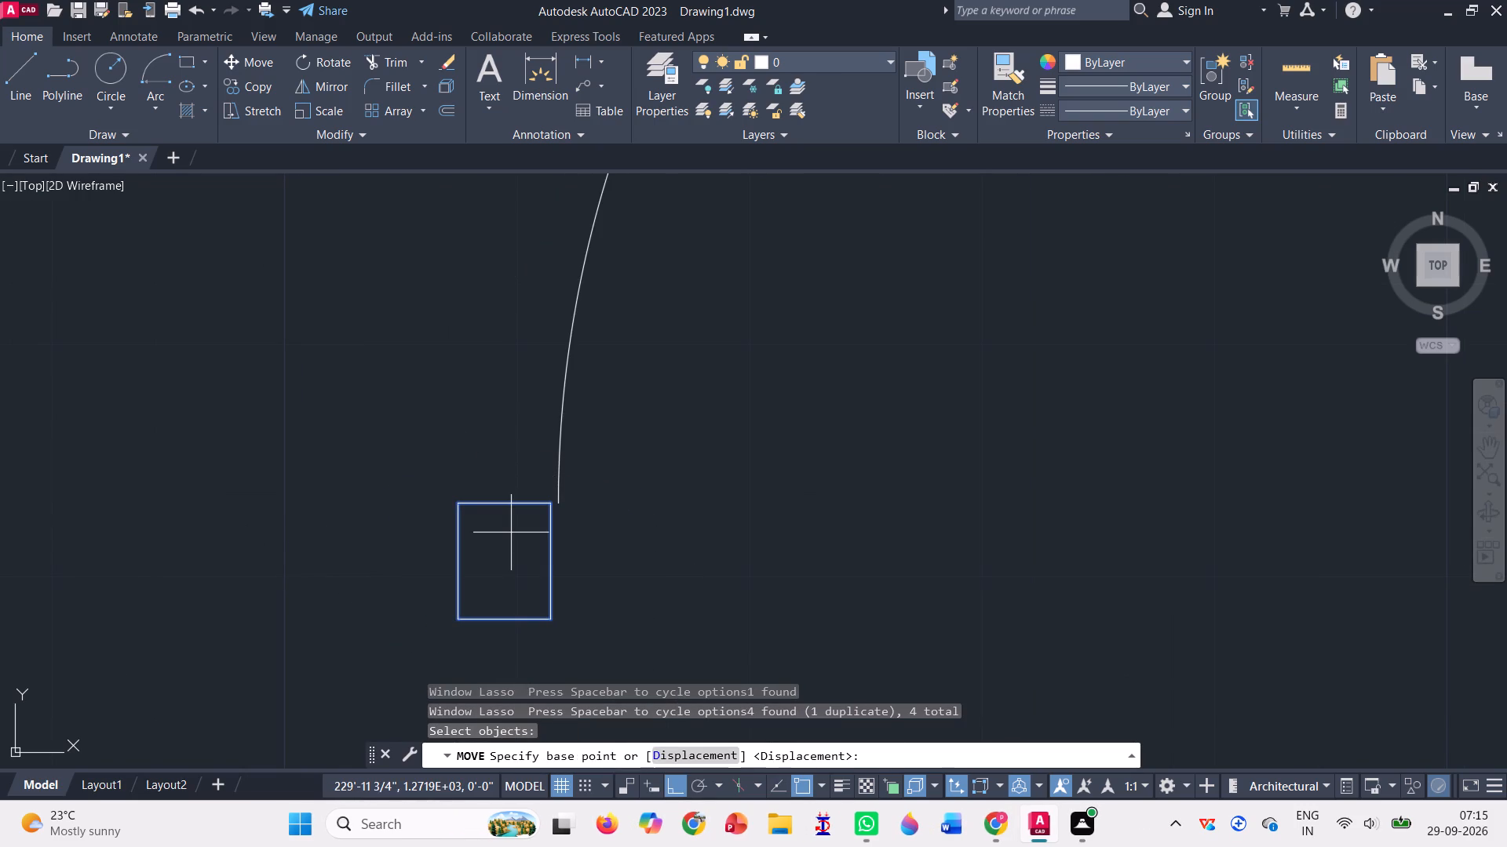
{"action": "scroll", "coordinate": [546, 492], "scroll_direction": "up", "scroll_amount": 1}
{"action": "left_click", "coordinate": [553, 516]}
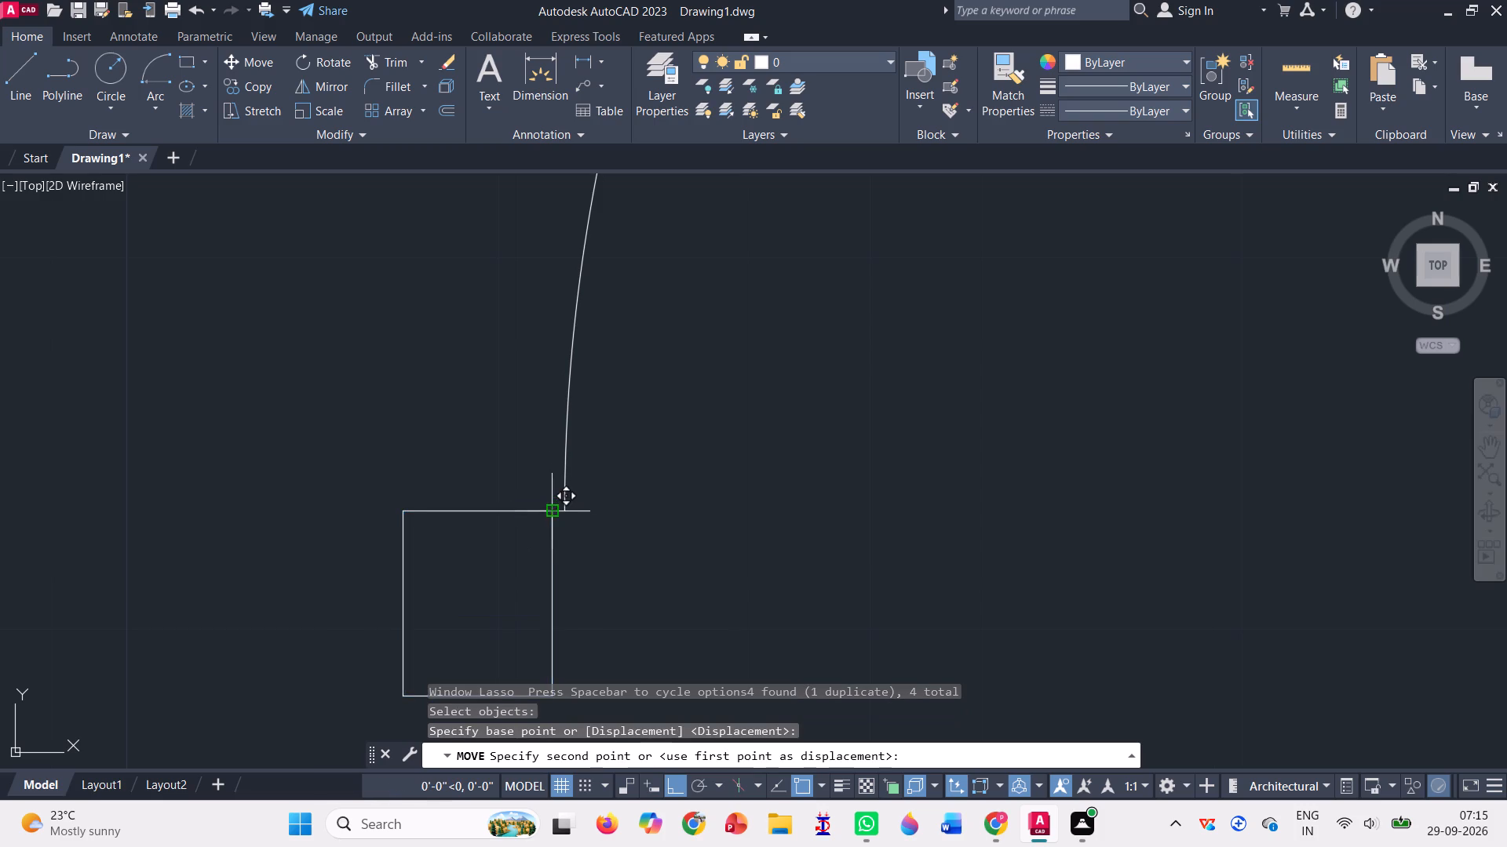
{"action": "scroll", "coordinate": [571, 507], "scroll_direction": "up", "scroll_amount": 2}
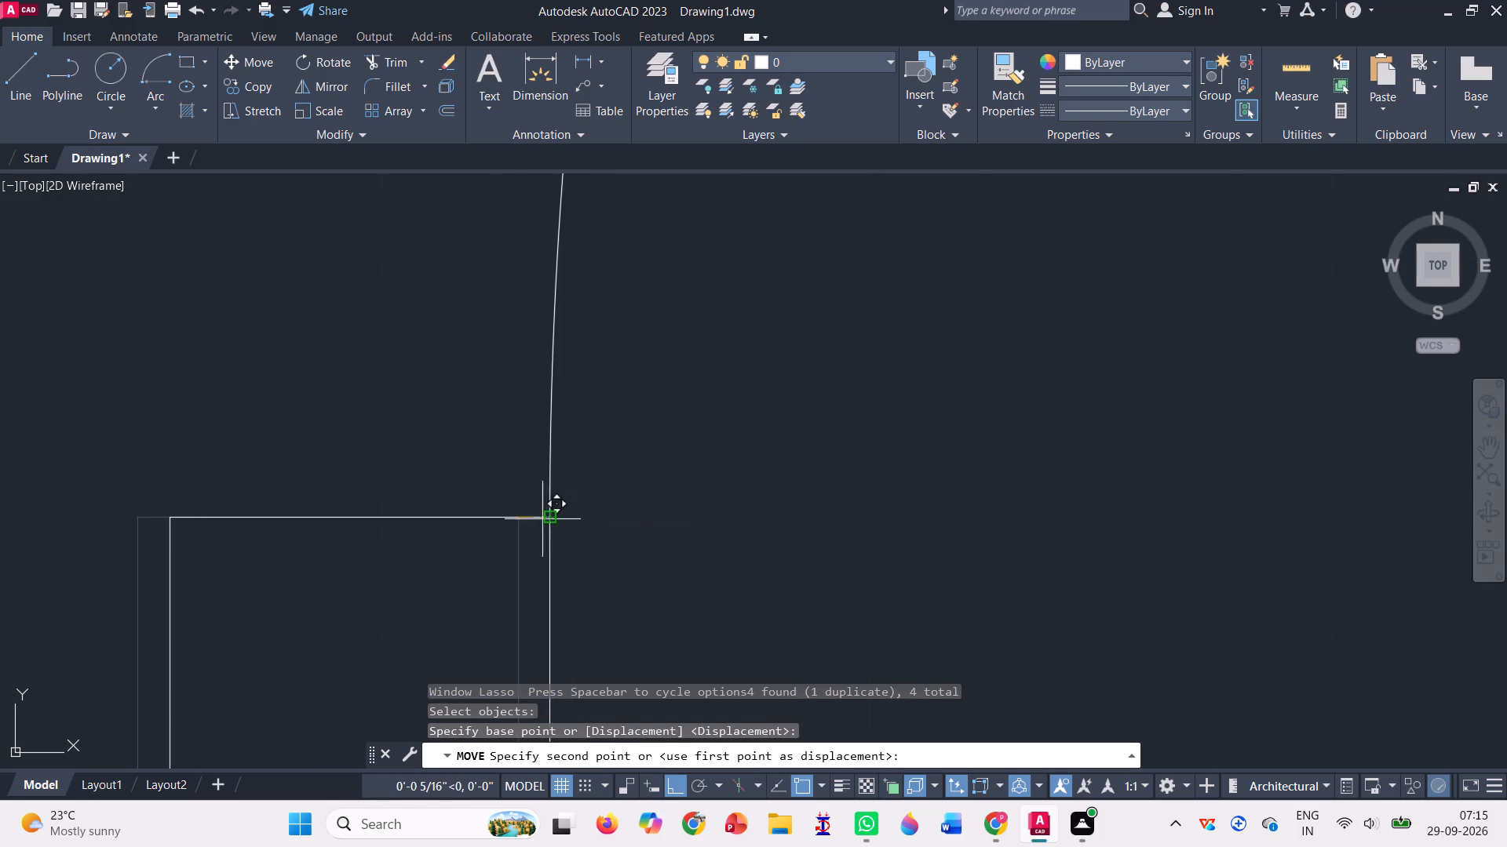
{"action": "left_click", "coordinate": [549, 517]}
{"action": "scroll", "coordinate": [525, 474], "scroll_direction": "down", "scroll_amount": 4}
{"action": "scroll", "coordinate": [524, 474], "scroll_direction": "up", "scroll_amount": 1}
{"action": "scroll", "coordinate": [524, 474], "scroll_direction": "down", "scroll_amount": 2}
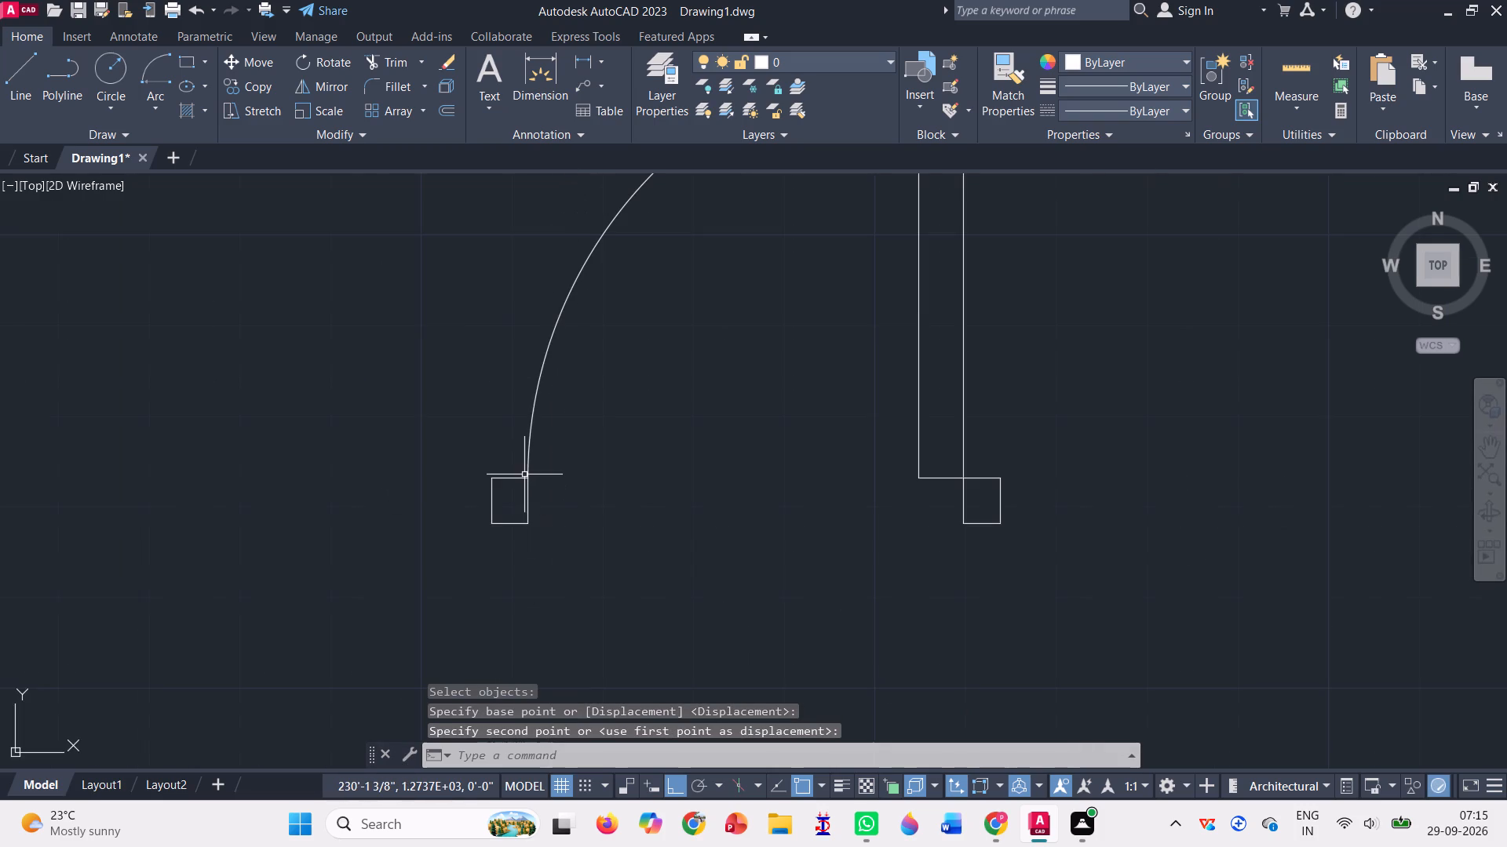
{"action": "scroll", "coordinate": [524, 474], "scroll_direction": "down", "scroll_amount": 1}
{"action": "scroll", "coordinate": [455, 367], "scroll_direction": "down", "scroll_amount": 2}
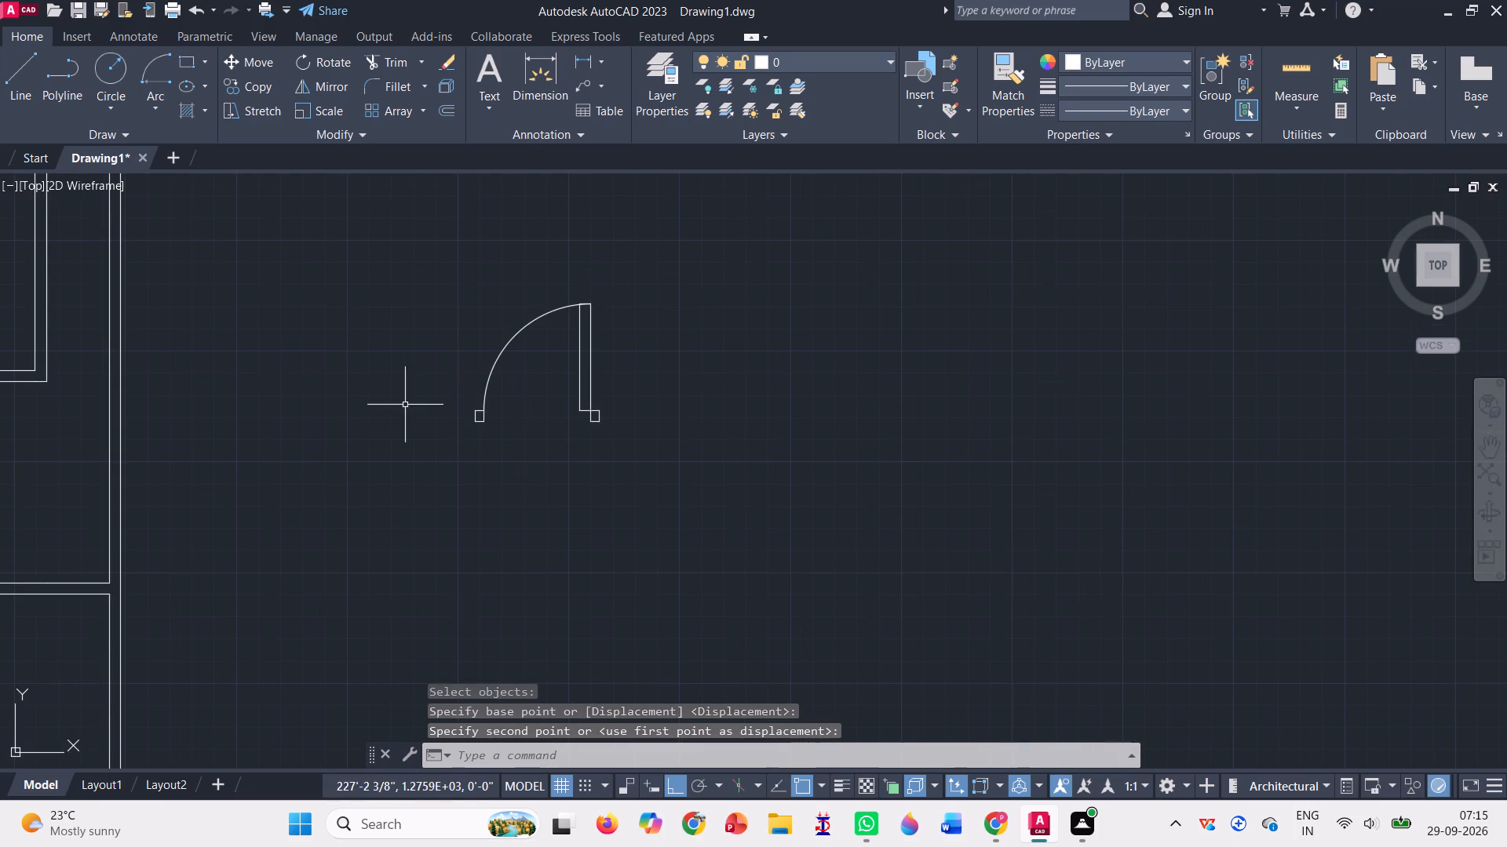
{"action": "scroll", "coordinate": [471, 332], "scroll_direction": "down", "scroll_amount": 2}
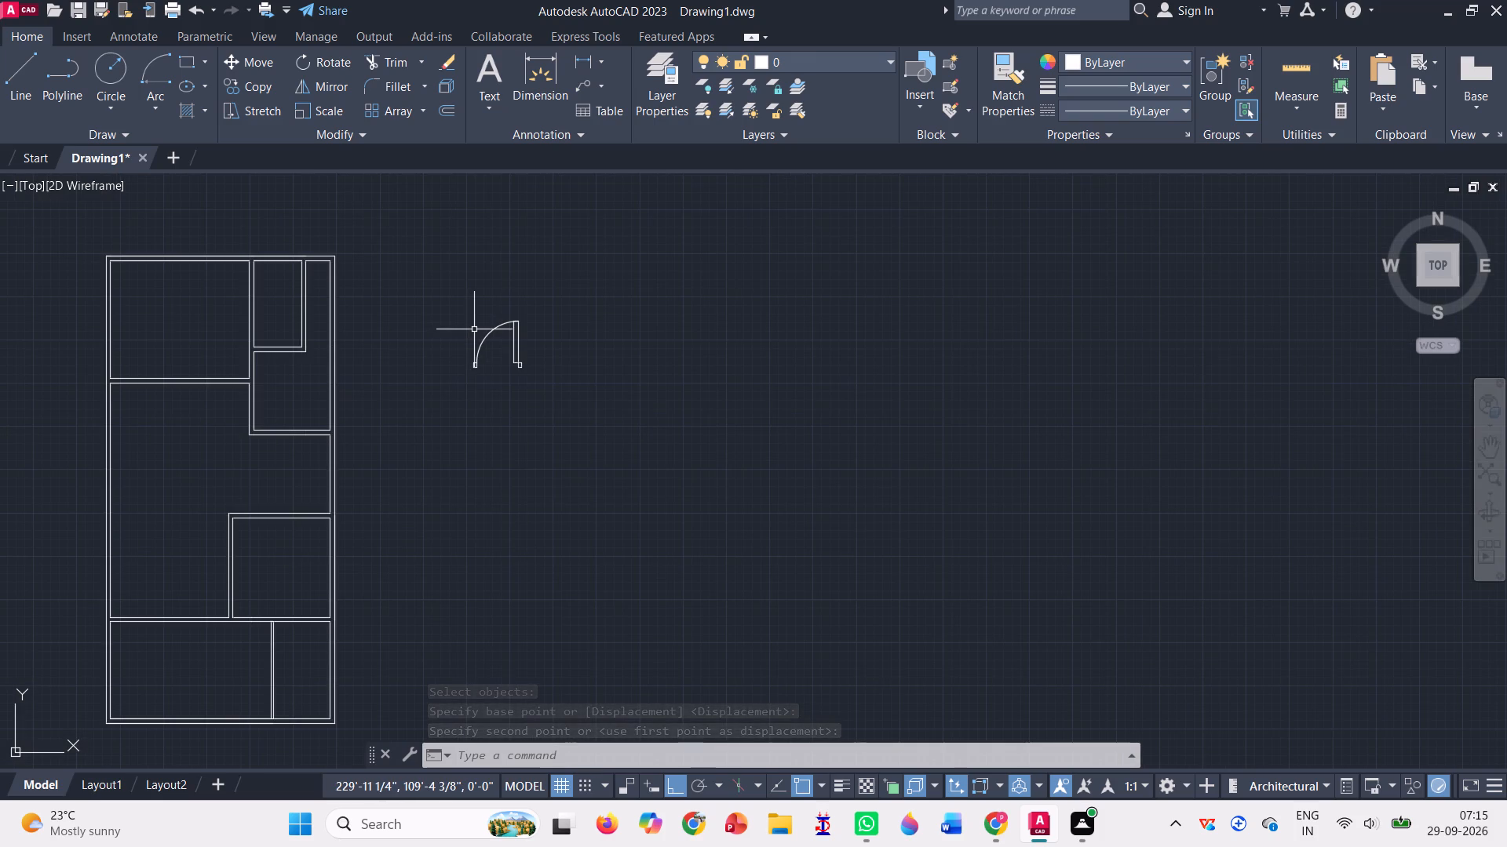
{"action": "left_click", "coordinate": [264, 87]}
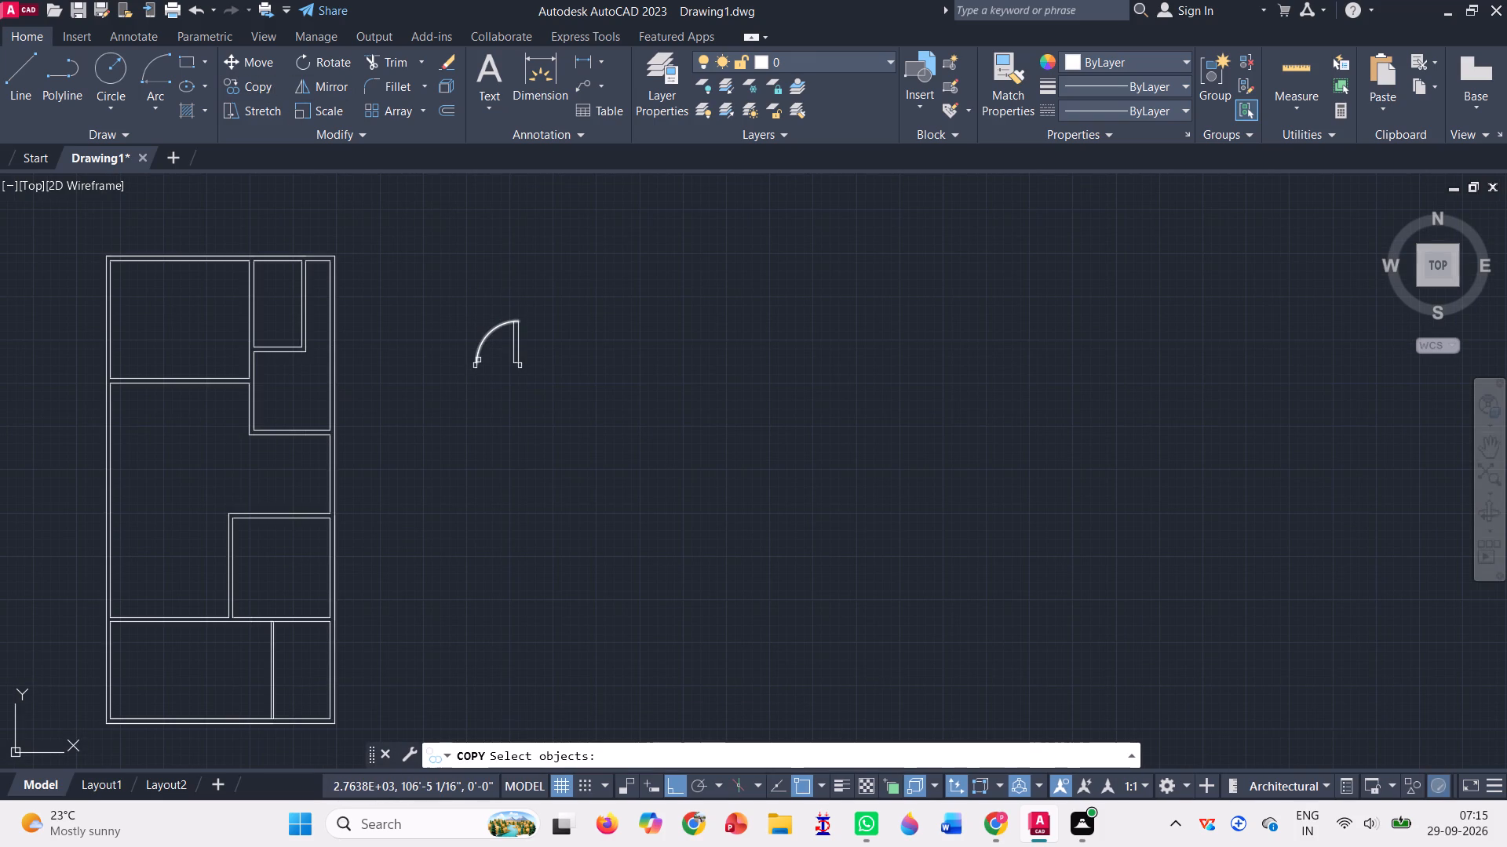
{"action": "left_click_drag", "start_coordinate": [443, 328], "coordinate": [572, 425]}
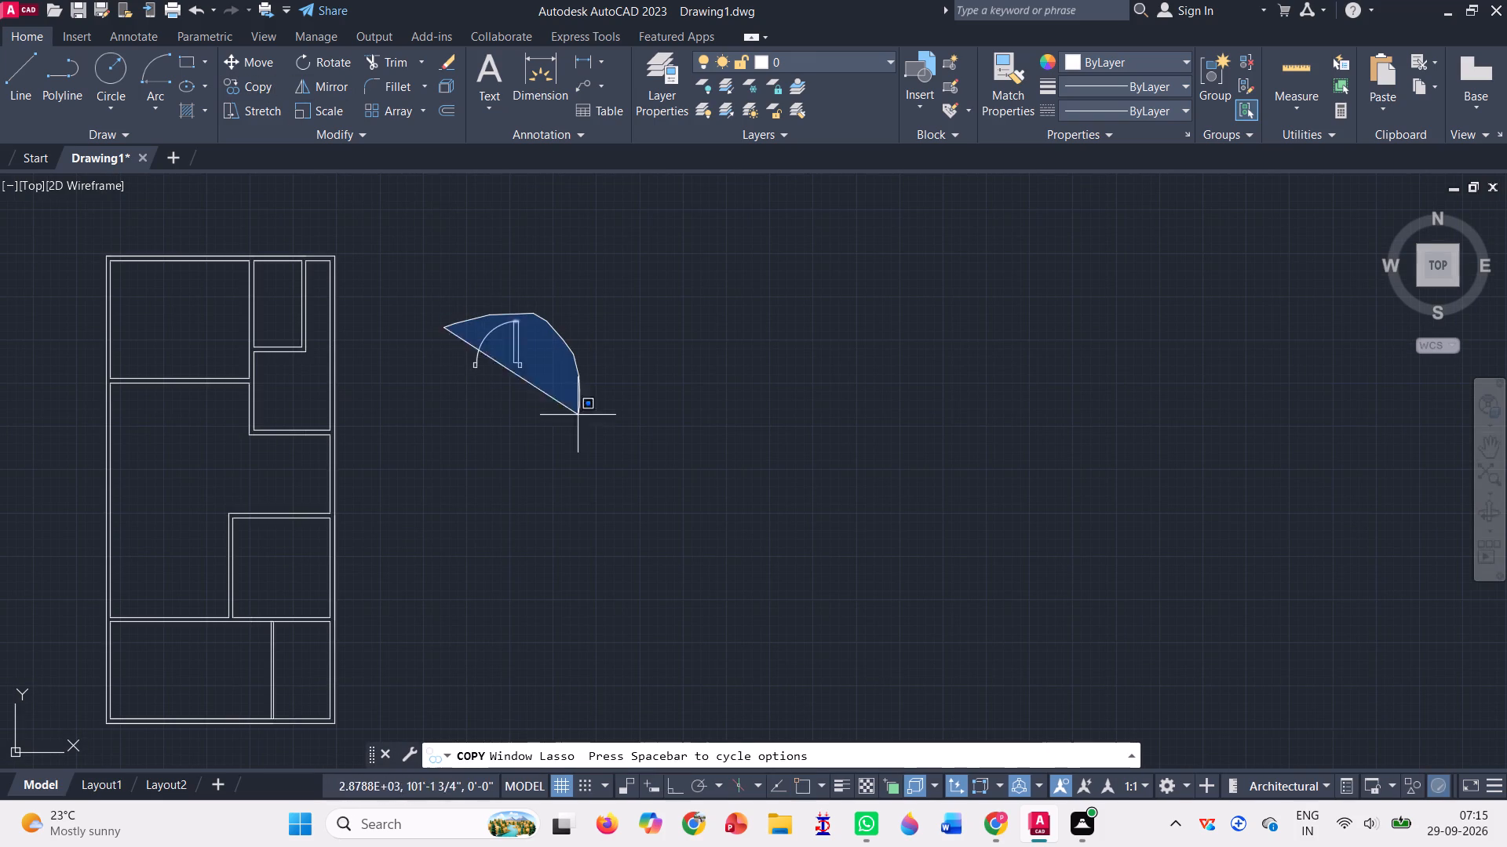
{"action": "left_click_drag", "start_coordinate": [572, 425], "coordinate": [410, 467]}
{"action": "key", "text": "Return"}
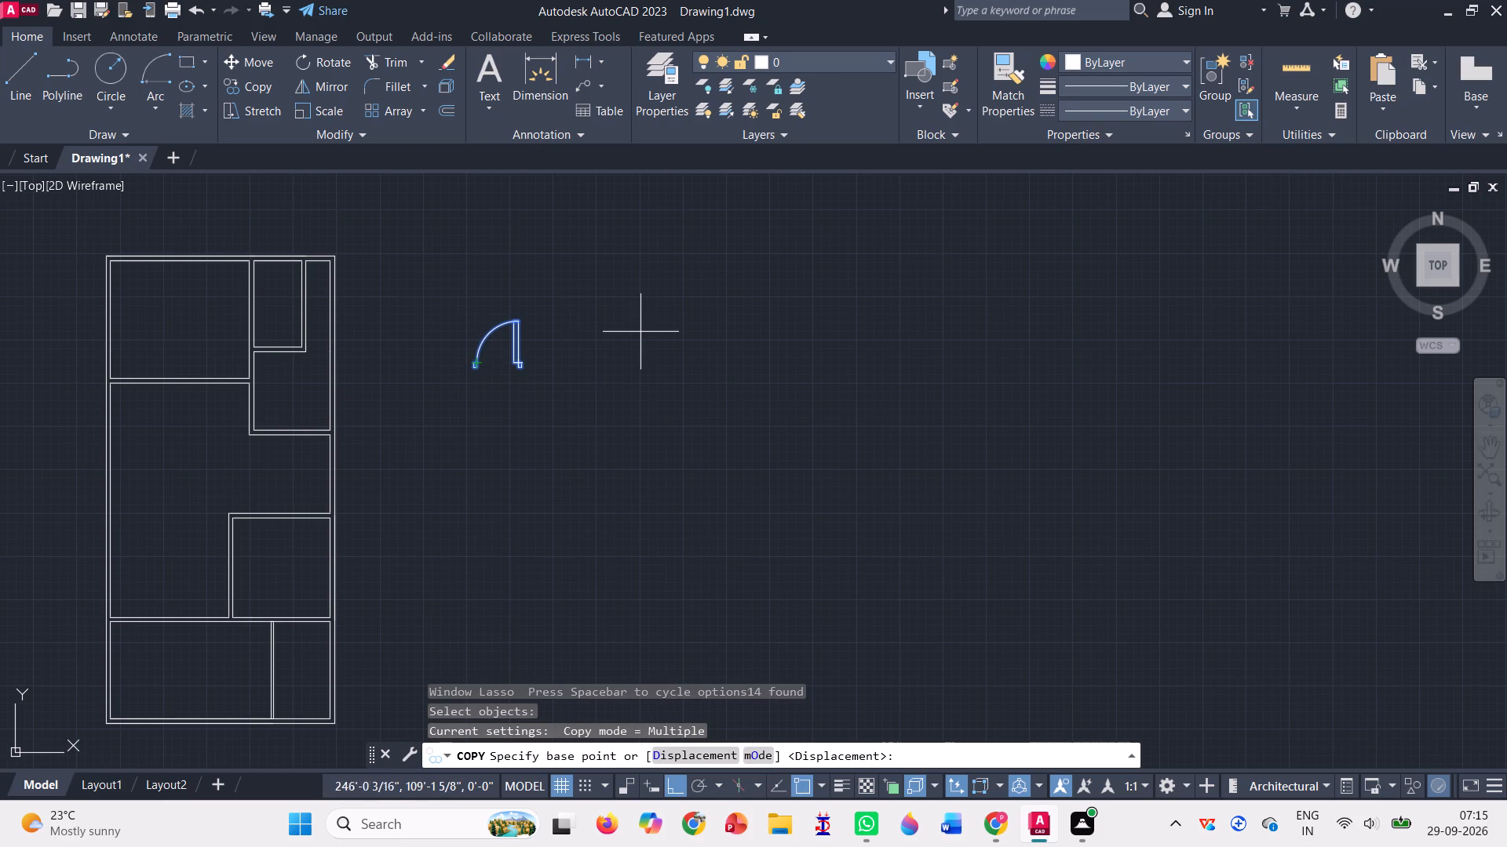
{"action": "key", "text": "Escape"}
Join all the lines and the swing arc of the standalone door symbol into polylines.
{"action": "left_click_drag", "start_coordinate": [441, 296], "coordinate": [606, 329]}
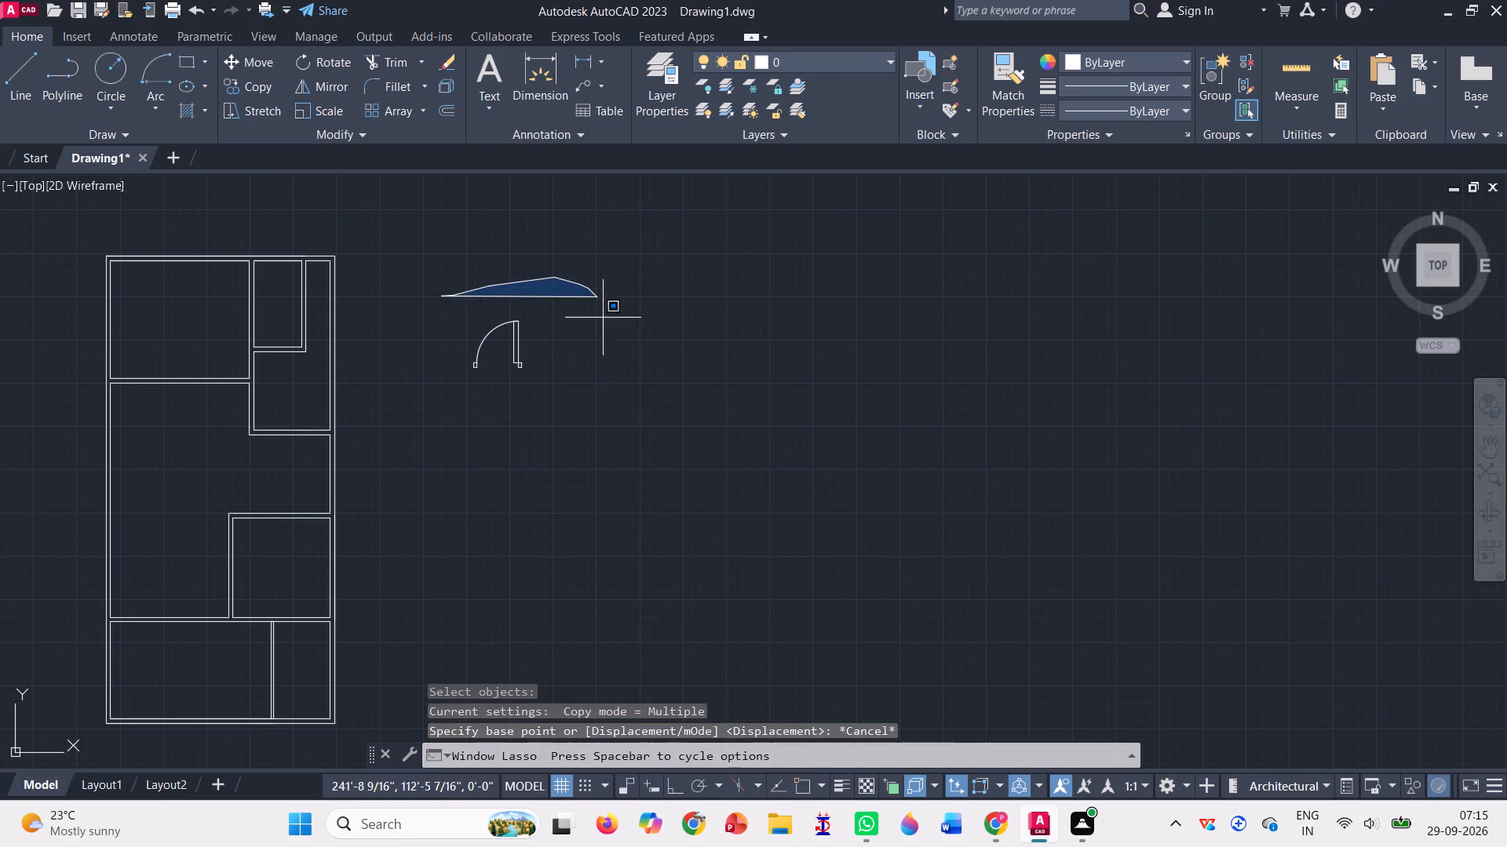
{"action": "left_click_drag", "start_coordinate": [606, 329], "coordinate": [460, 459]}
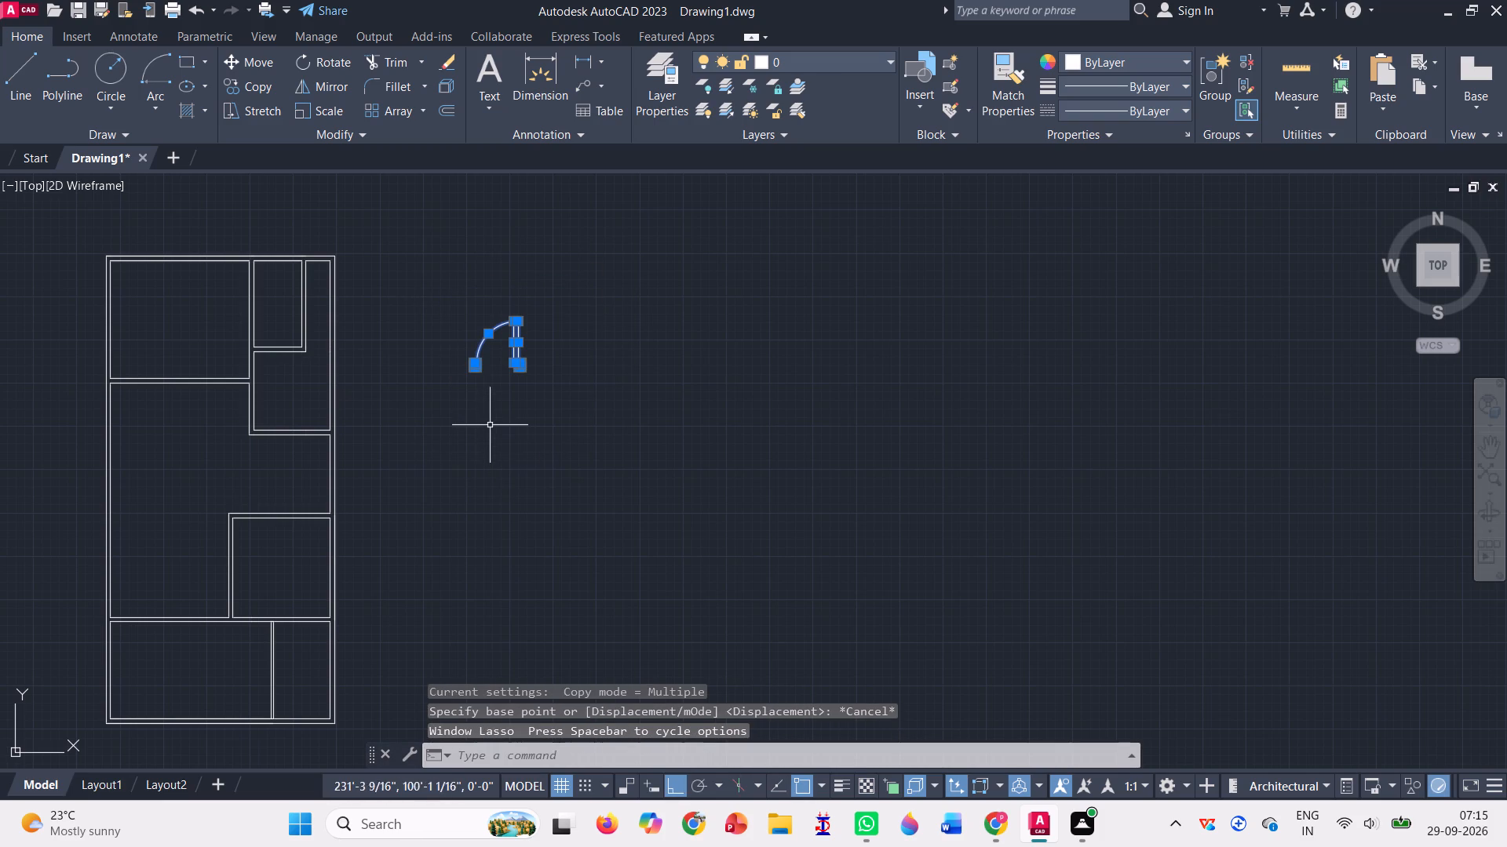
{"action": "key", "text": "j"}
{"action": "key", "text": "Return"}
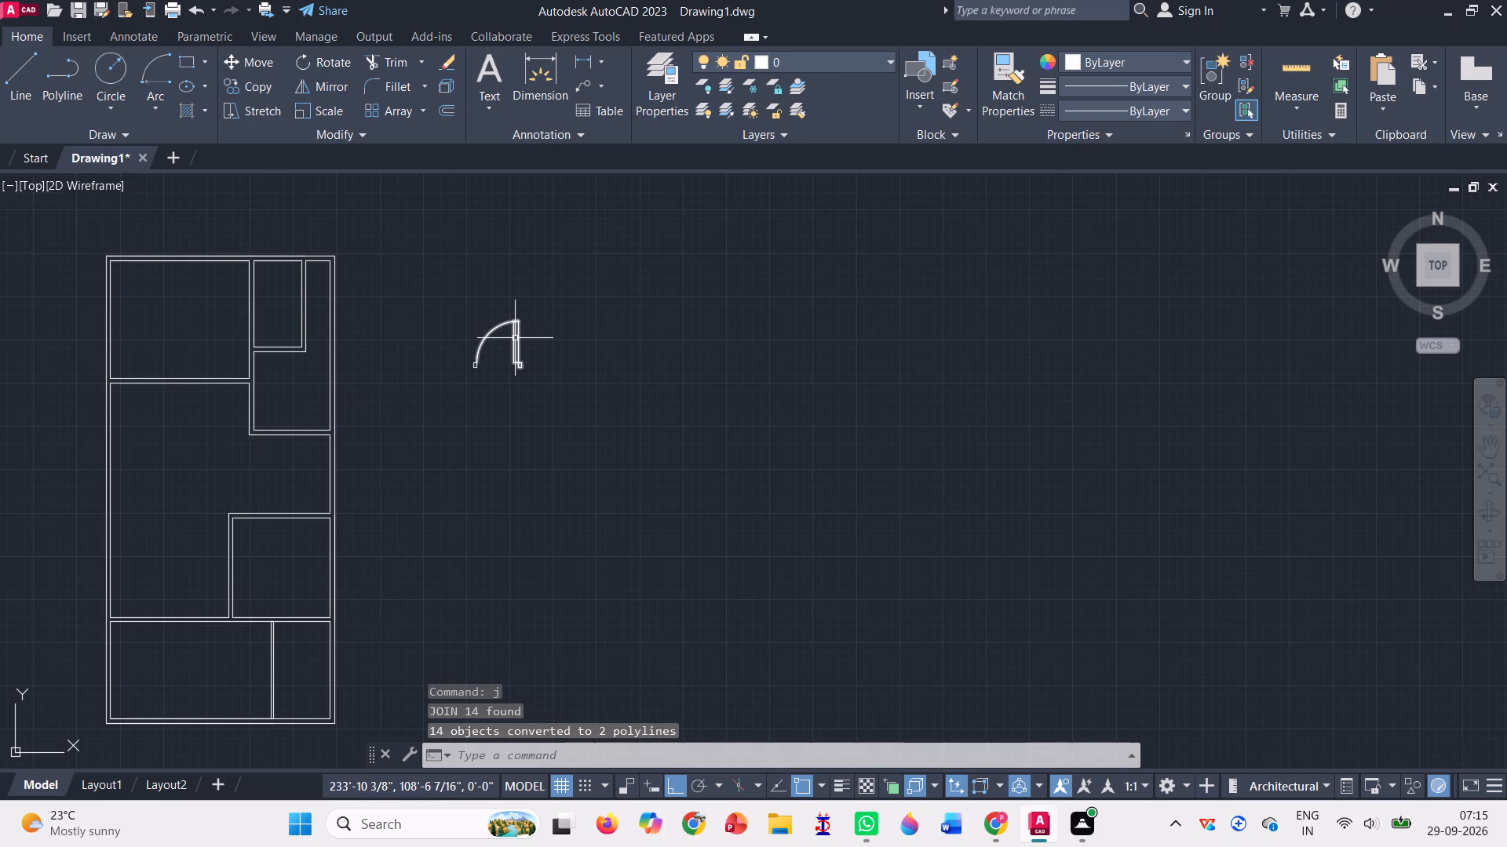
Copy the door by its right jamb's lower-right corner into the top-left room's bottom wall, near that wall's right end, with Ortho off.
{"action": "scroll", "coordinate": [515, 338], "scroll_direction": "up", "scroll_amount": 3}
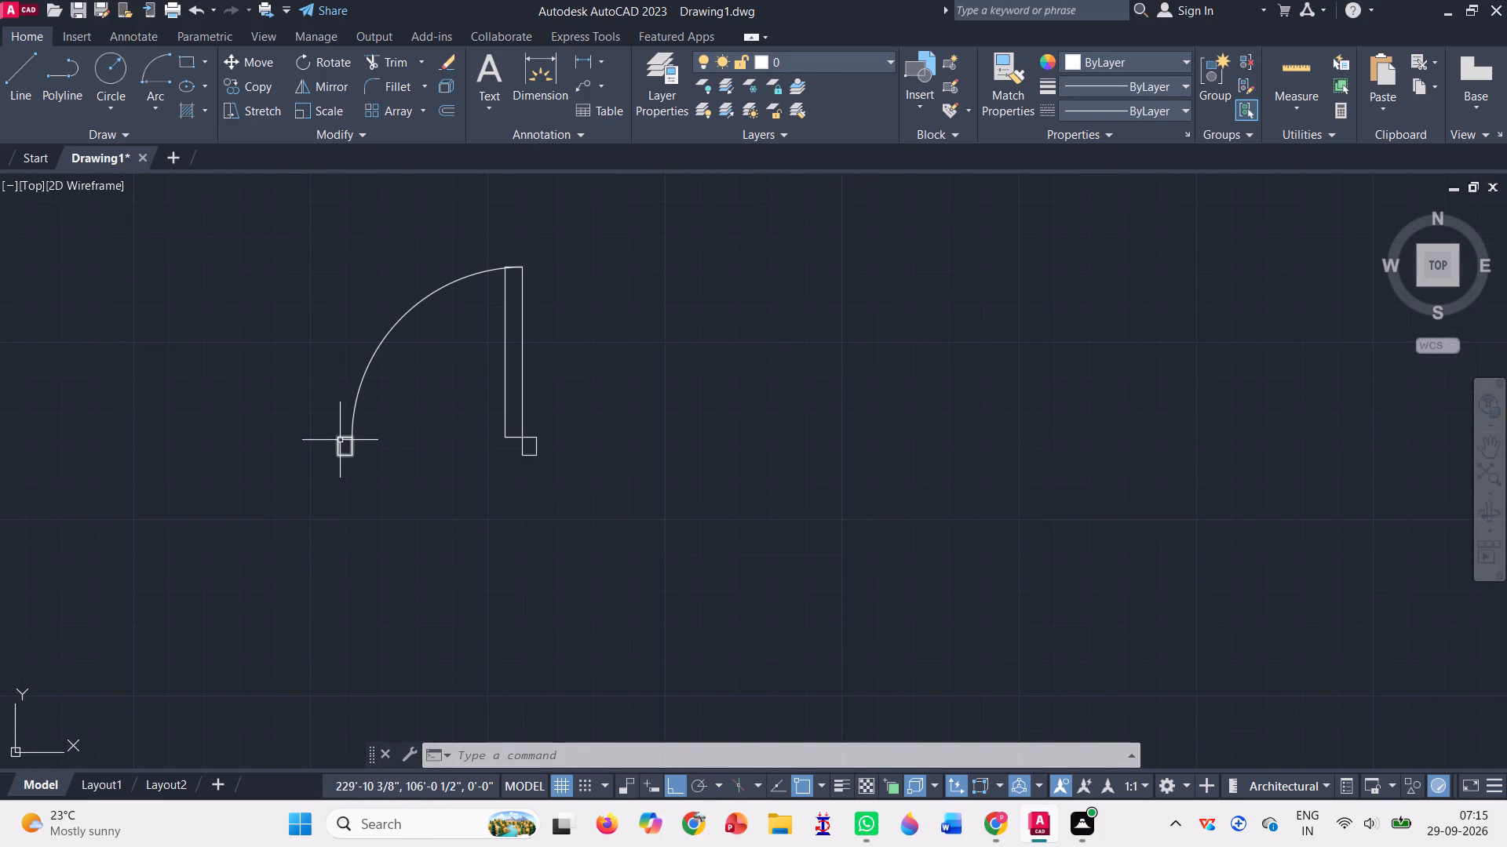
{"action": "scroll", "coordinate": [505, 442], "scroll_direction": "down", "scroll_amount": 2}
{"action": "scroll", "coordinate": [447, 405], "scroll_direction": "down", "scroll_amount": 2}
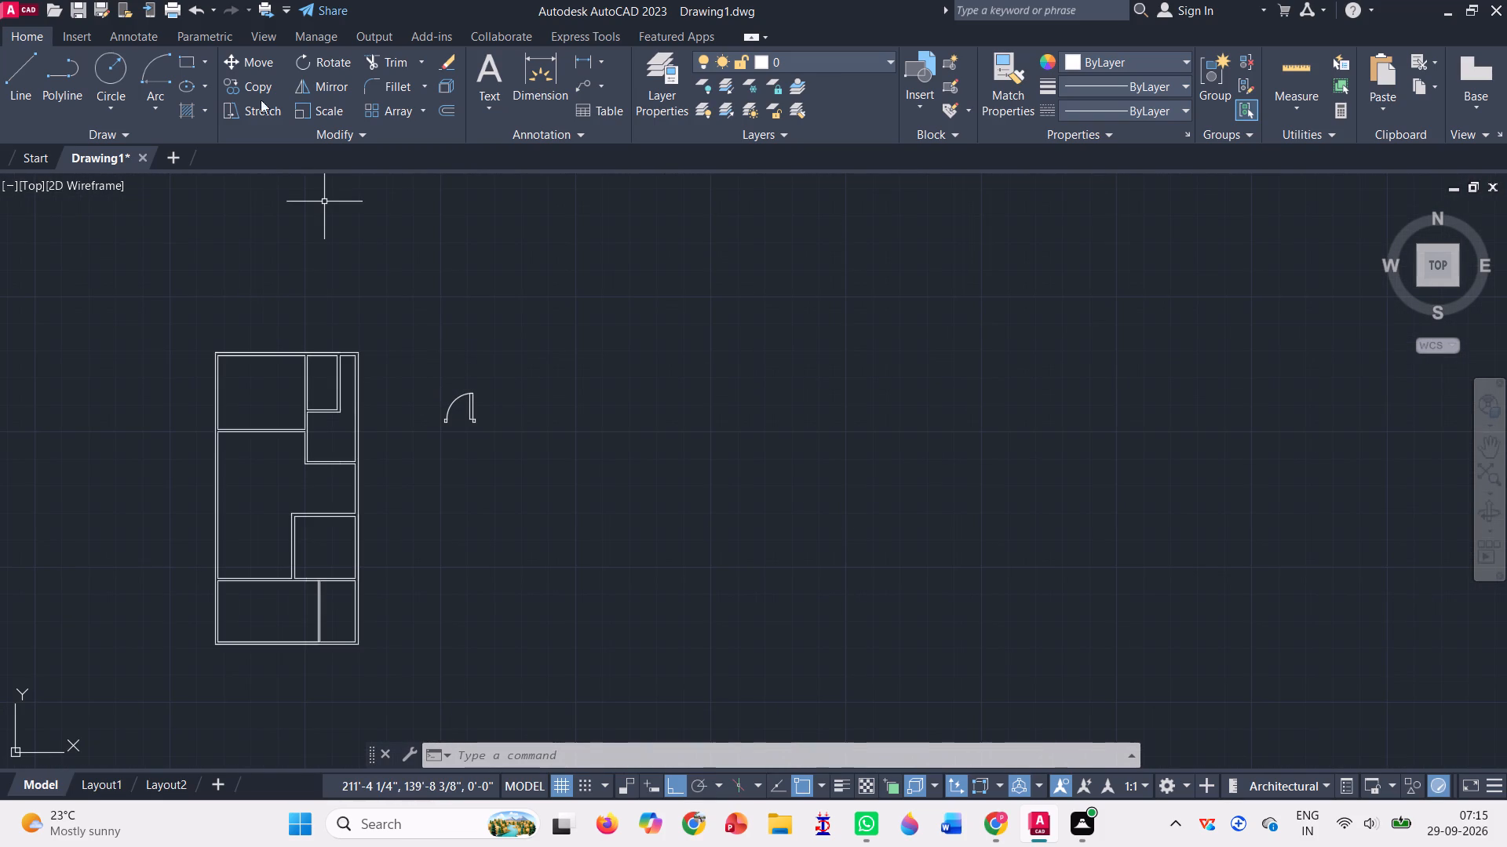
{"action": "left_click", "coordinate": [261, 91]}
{"action": "left_click_drag", "start_coordinate": [400, 409], "coordinate": [506, 344]}
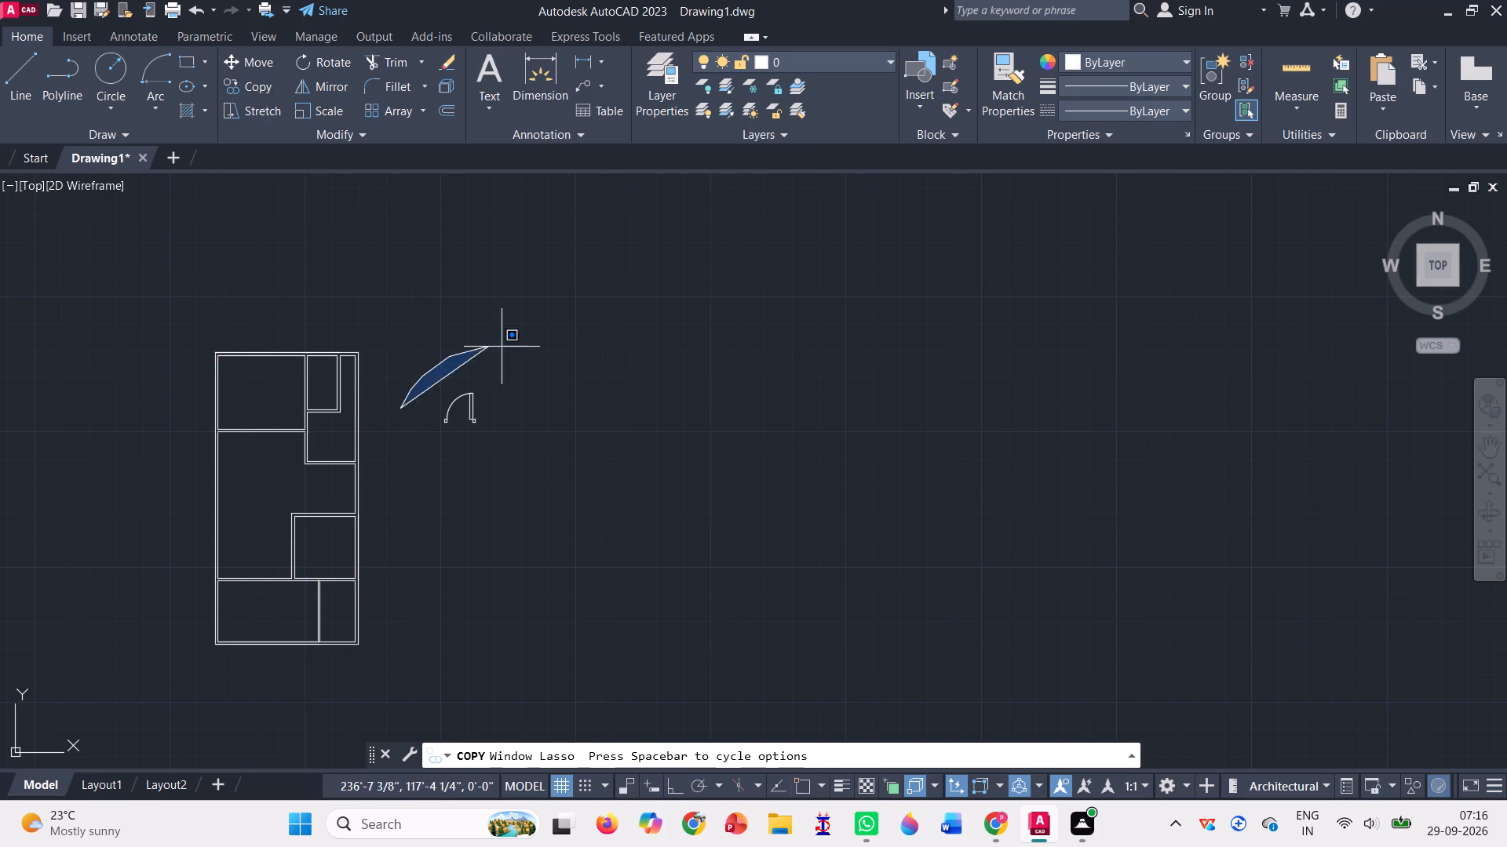
{"action": "left_click_drag", "start_coordinate": [506, 344], "coordinate": [432, 495]}
{"action": "key", "text": "Return"}
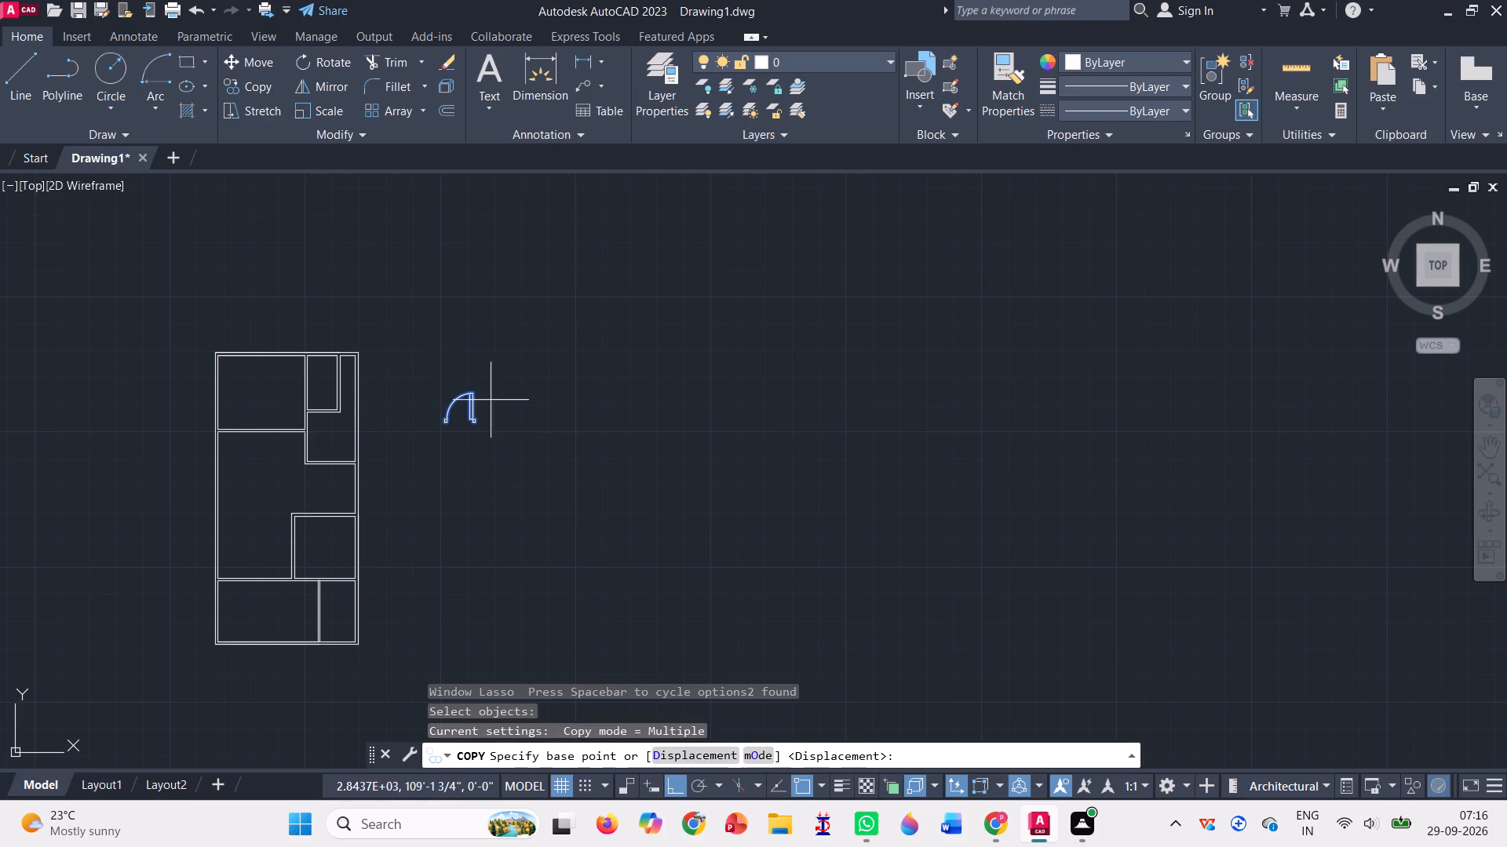
{"action": "scroll", "coordinate": [491, 402], "scroll_direction": "up", "scroll_amount": 4}
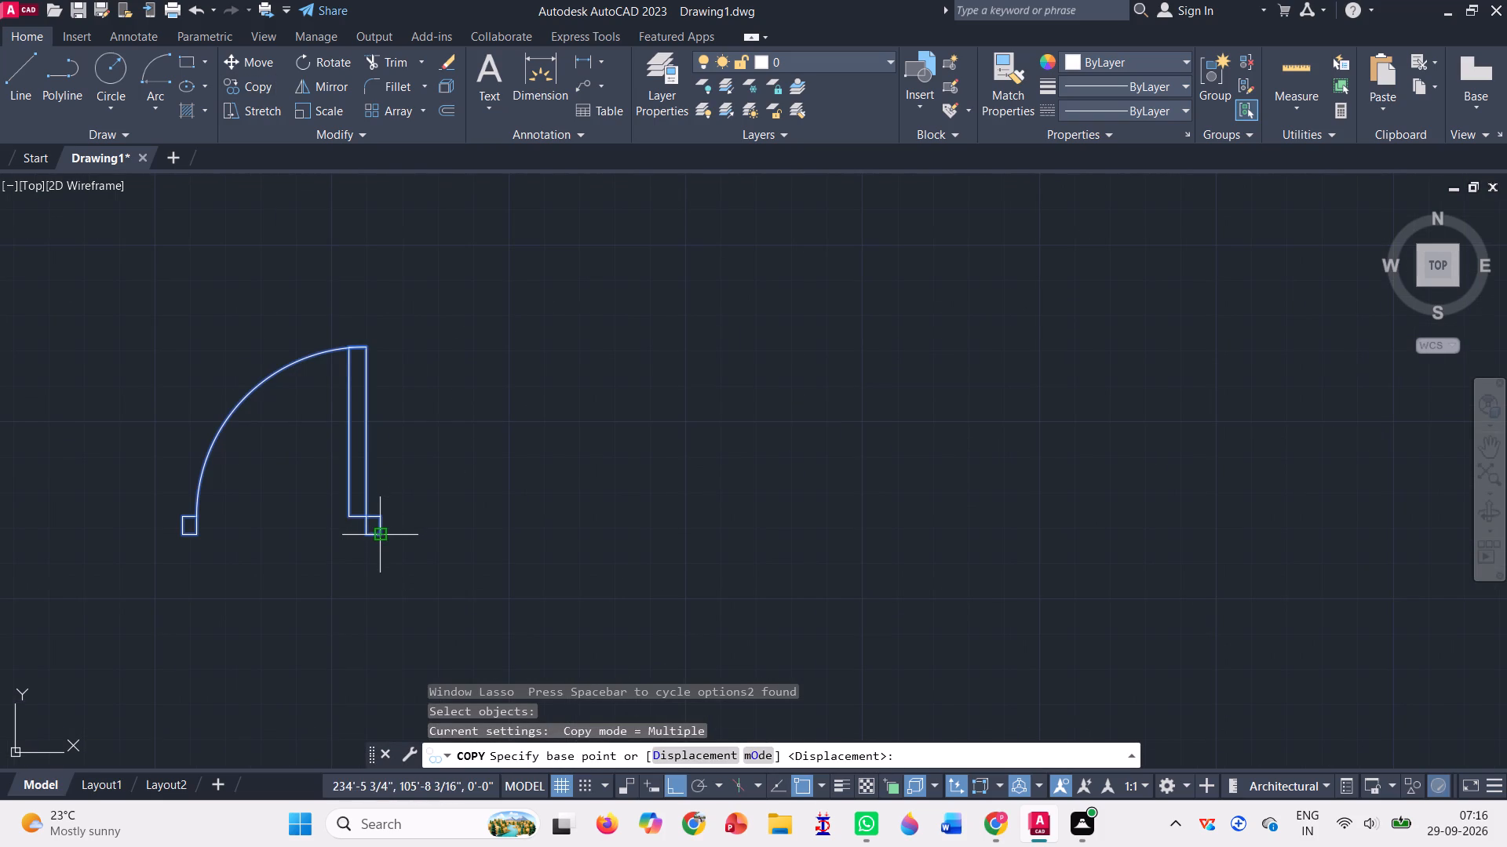
{"action": "left_click", "coordinate": [384, 531]}
{"action": "scroll", "coordinate": [459, 496], "scroll_direction": "down", "scroll_amount": 6}
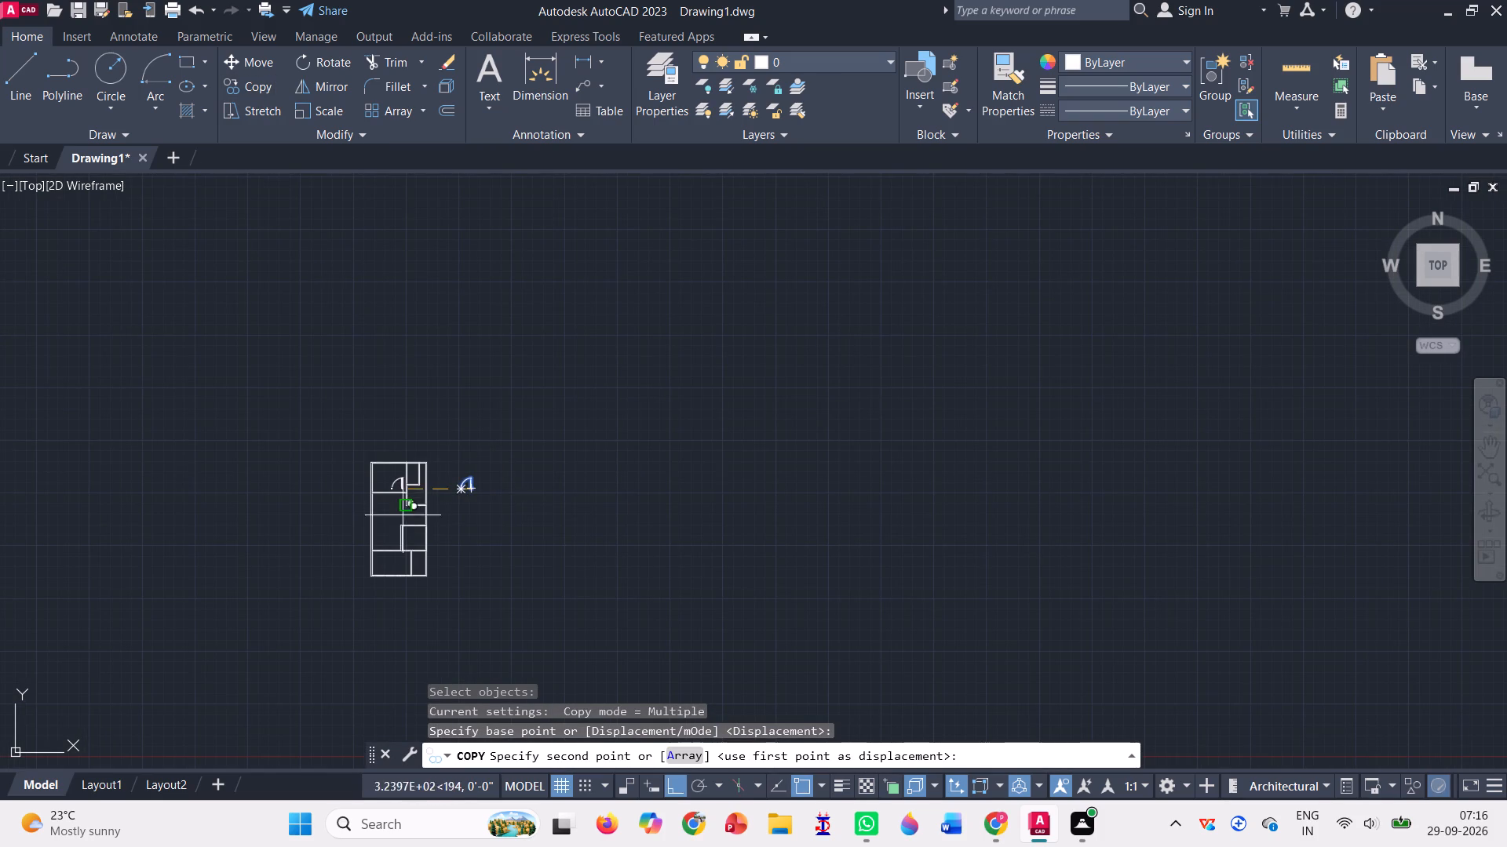
{"action": "left_click", "coordinate": [677, 778]}
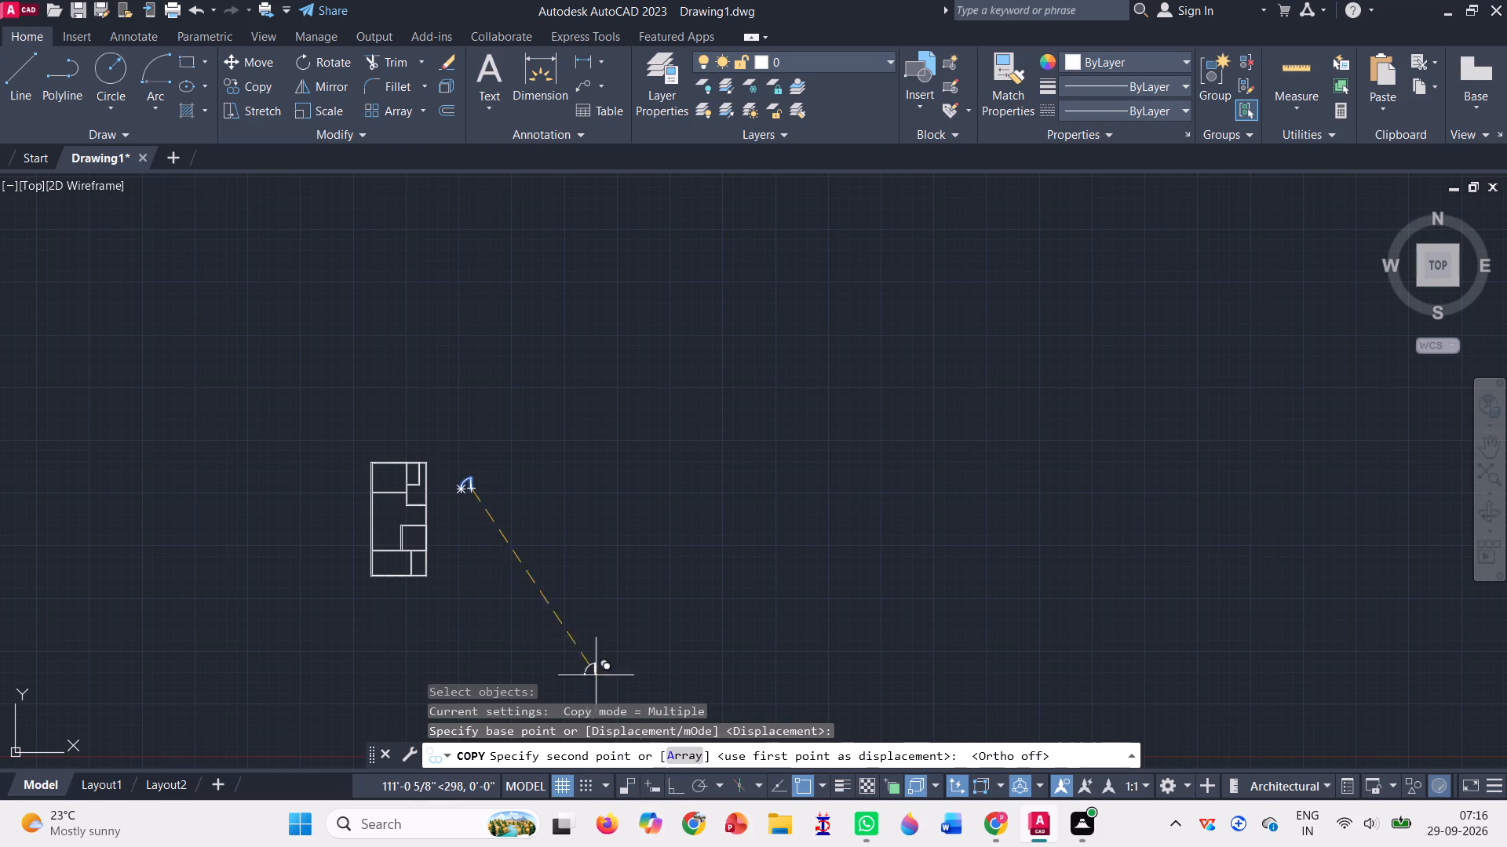
{"action": "scroll", "coordinate": [388, 492], "scroll_direction": "up", "scroll_amount": 3}
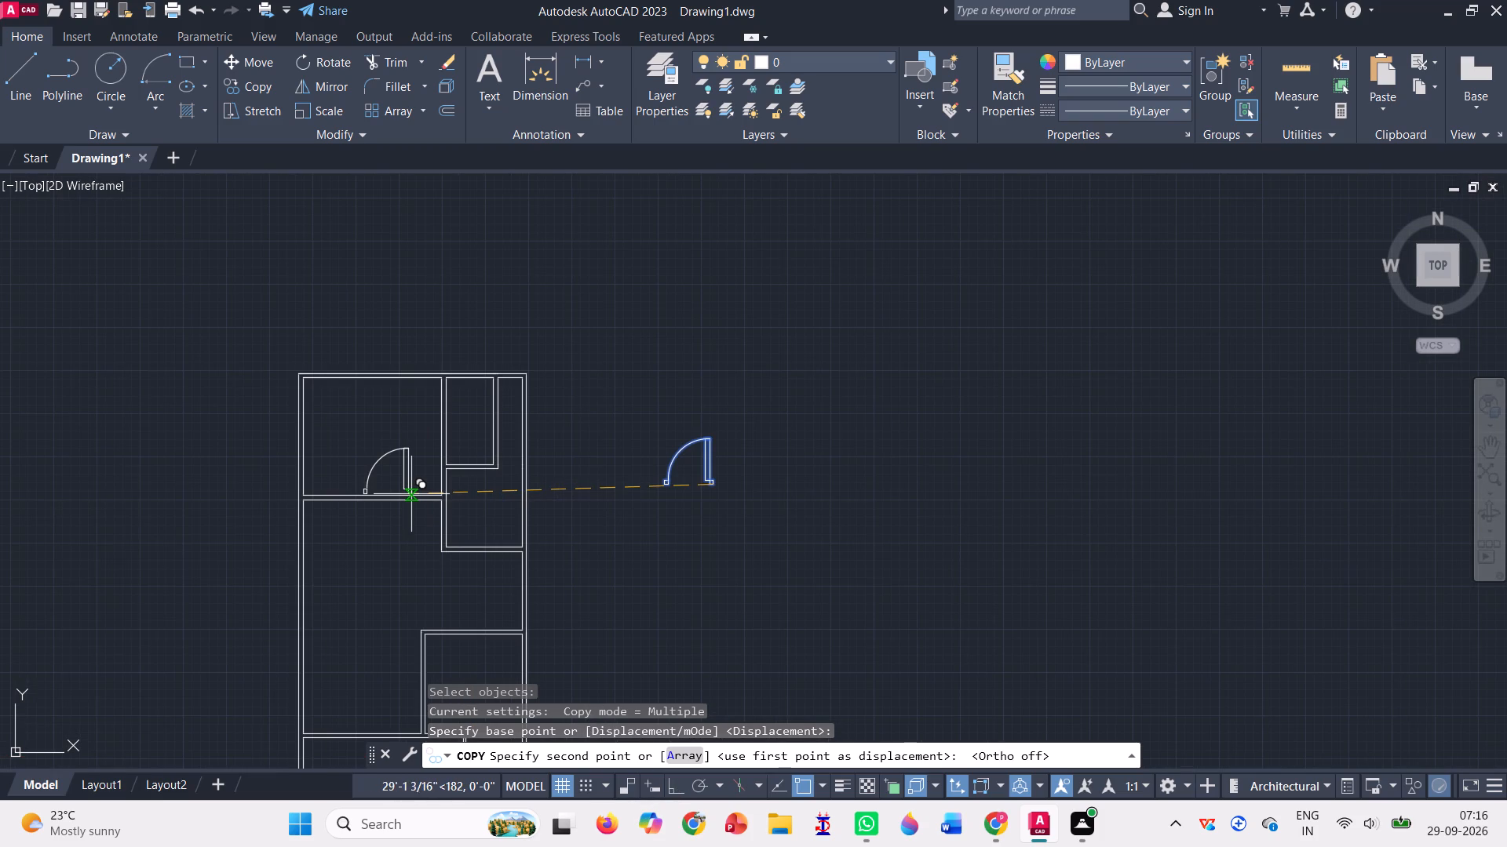
{"action": "scroll", "coordinate": [414, 494], "scroll_direction": "up", "scroll_amount": 3}
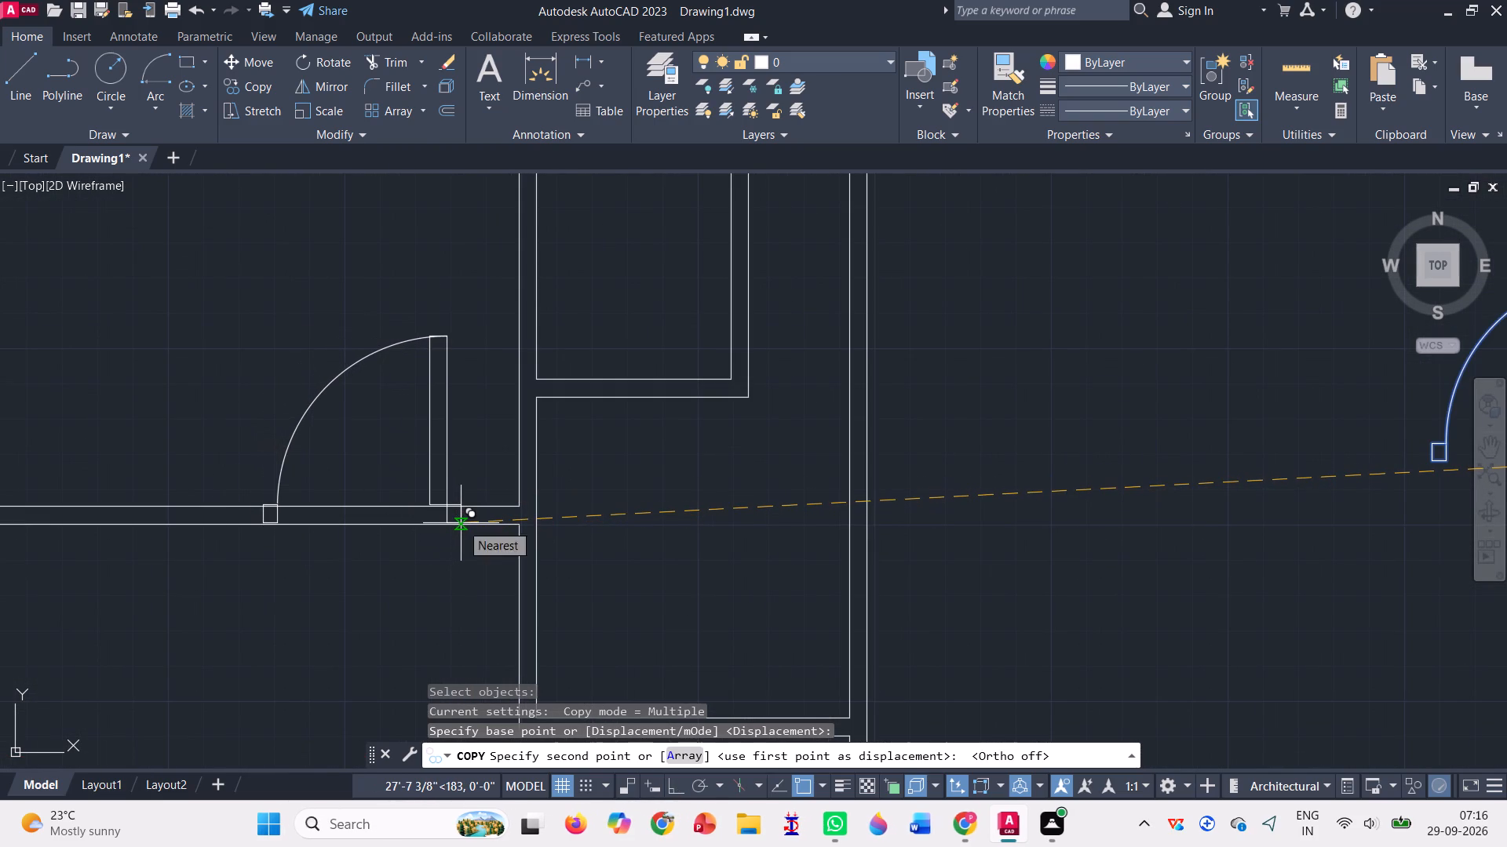
{"action": "scroll", "coordinate": [461, 523], "scroll_direction": "up", "scroll_amount": 3}
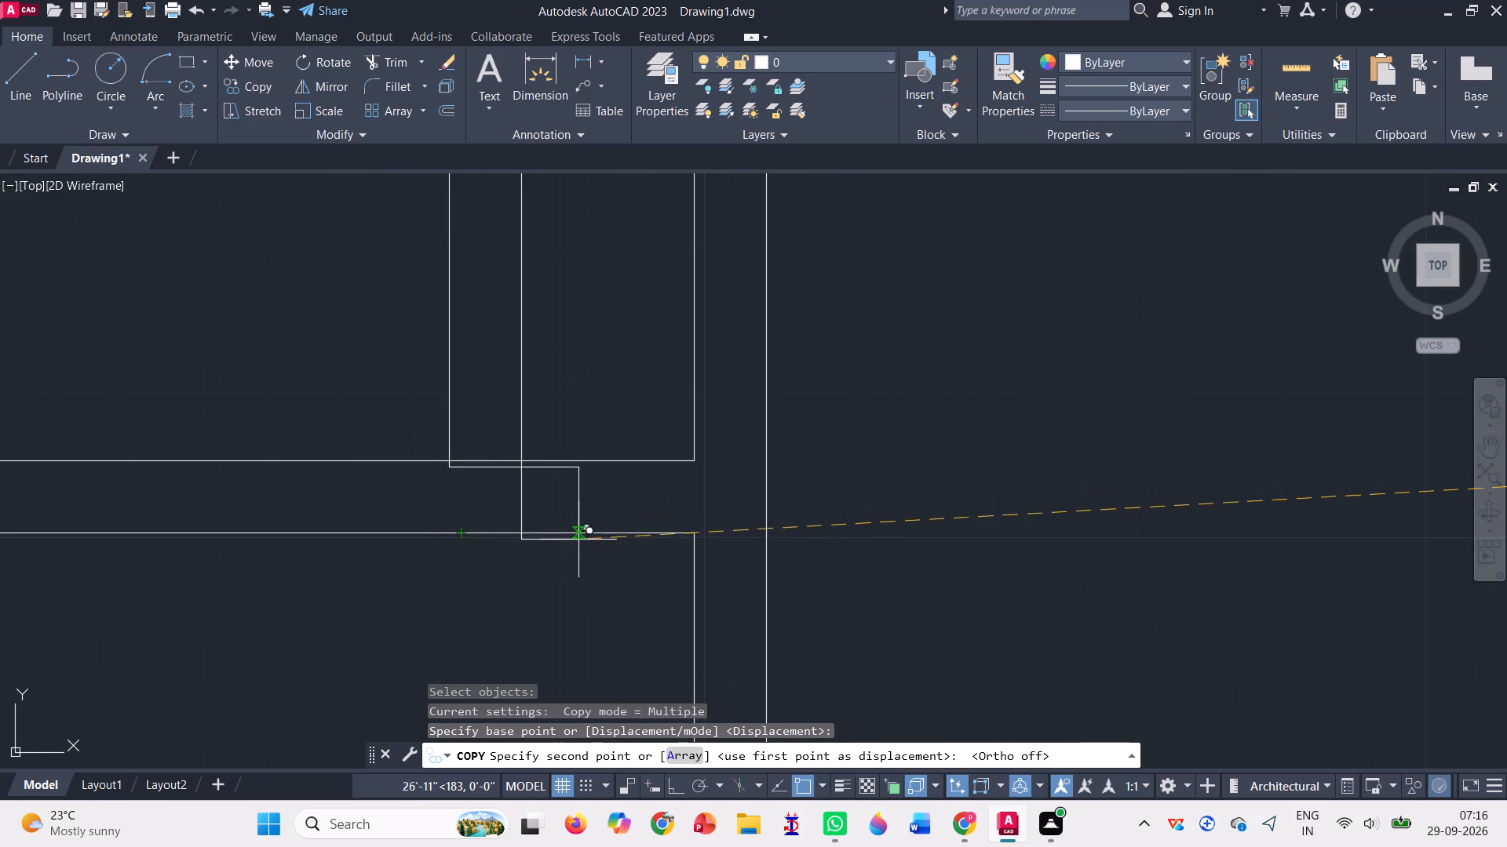
{"action": "left_click", "coordinate": [616, 533]}
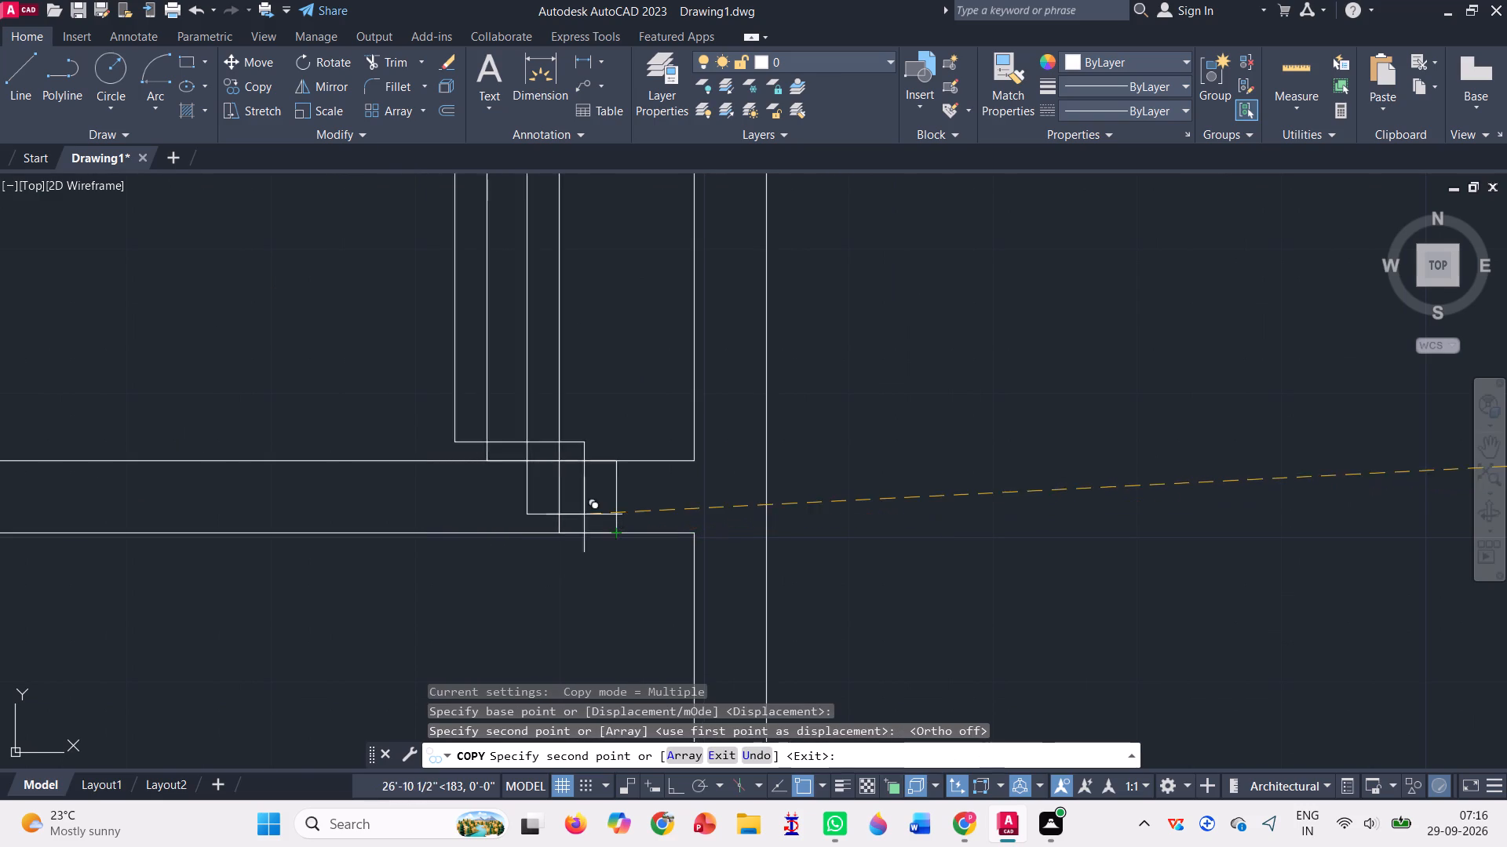
Place another door copy in the wall above the bottom-left room, just left of the small room's corner, and finish copying.
{"action": "scroll", "coordinate": [537, 504], "scroll_direction": "down", "scroll_amount": 5}
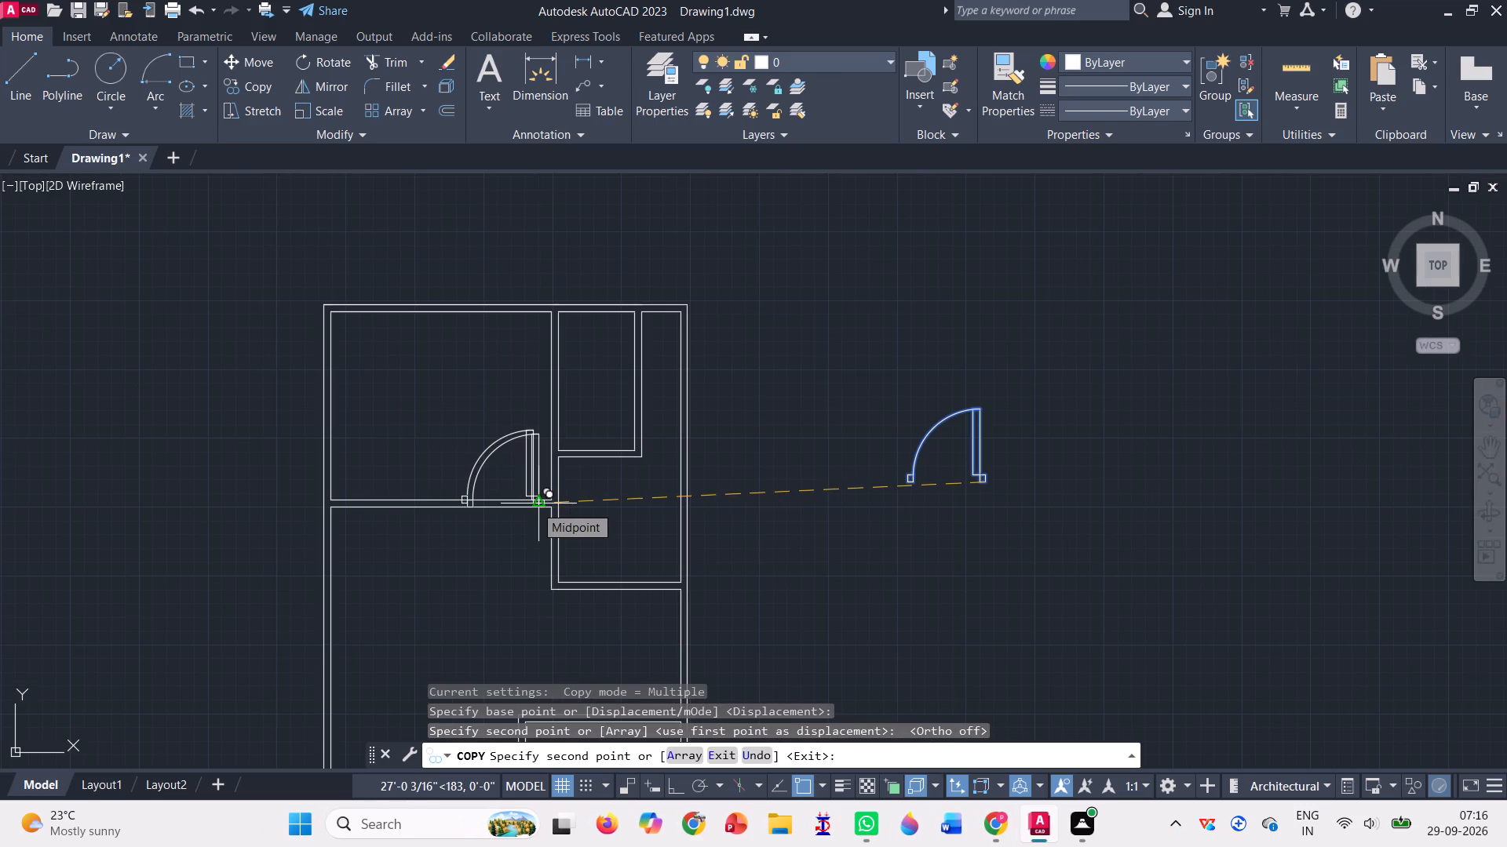
{"action": "scroll", "coordinate": [542, 507], "scroll_direction": "down", "scroll_amount": 4}
{"action": "scroll", "coordinate": [538, 600], "scroll_direction": "up", "scroll_amount": 3}
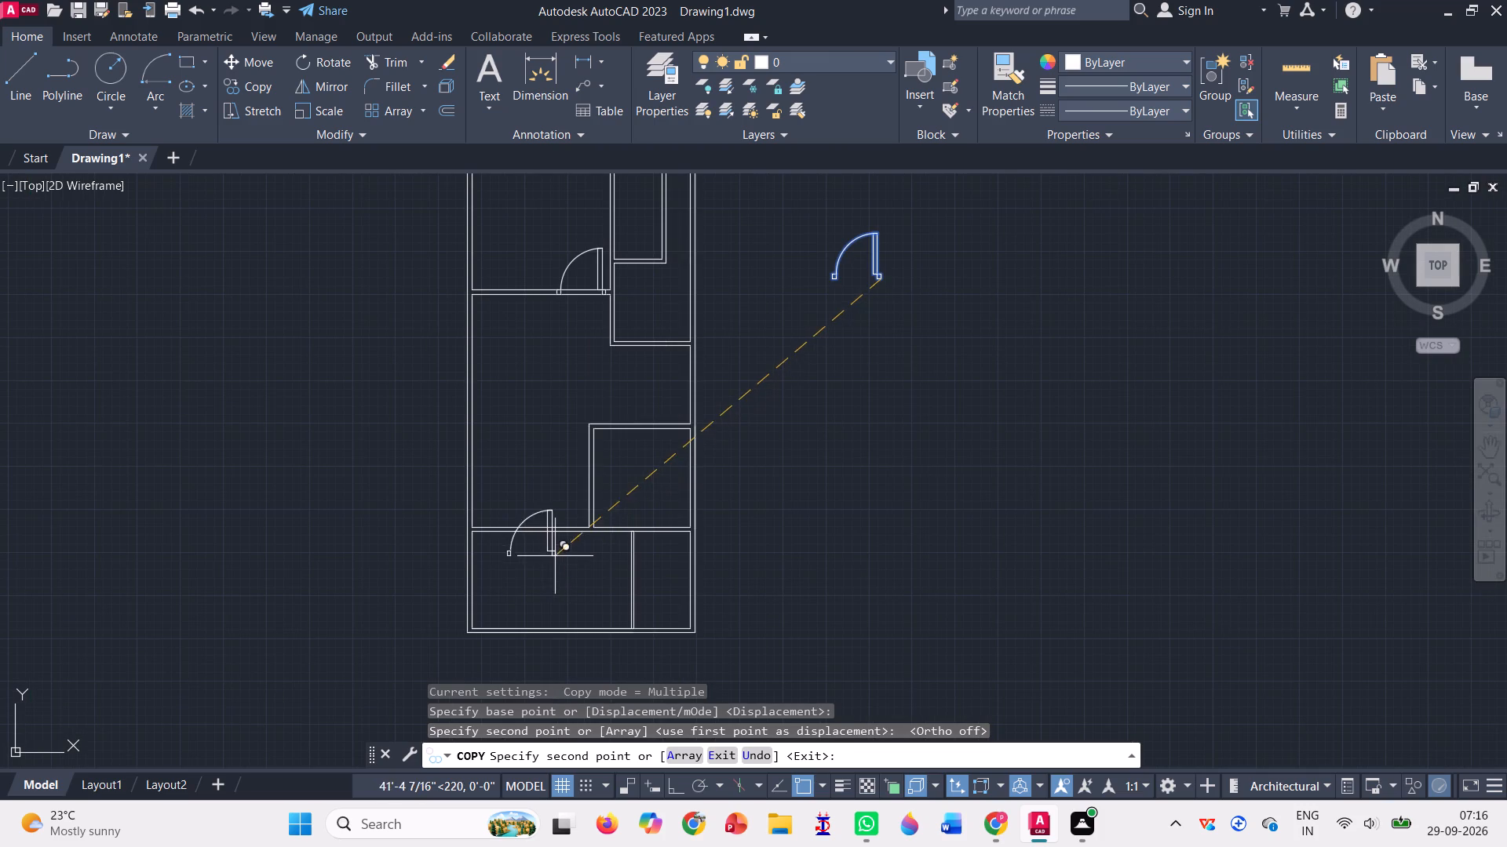
{"action": "scroll", "coordinate": [567, 548], "scroll_direction": "up", "scroll_amount": 3}
{"action": "scroll", "coordinate": [600, 483], "scroll_direction": "up", "scroll_amount": 3}
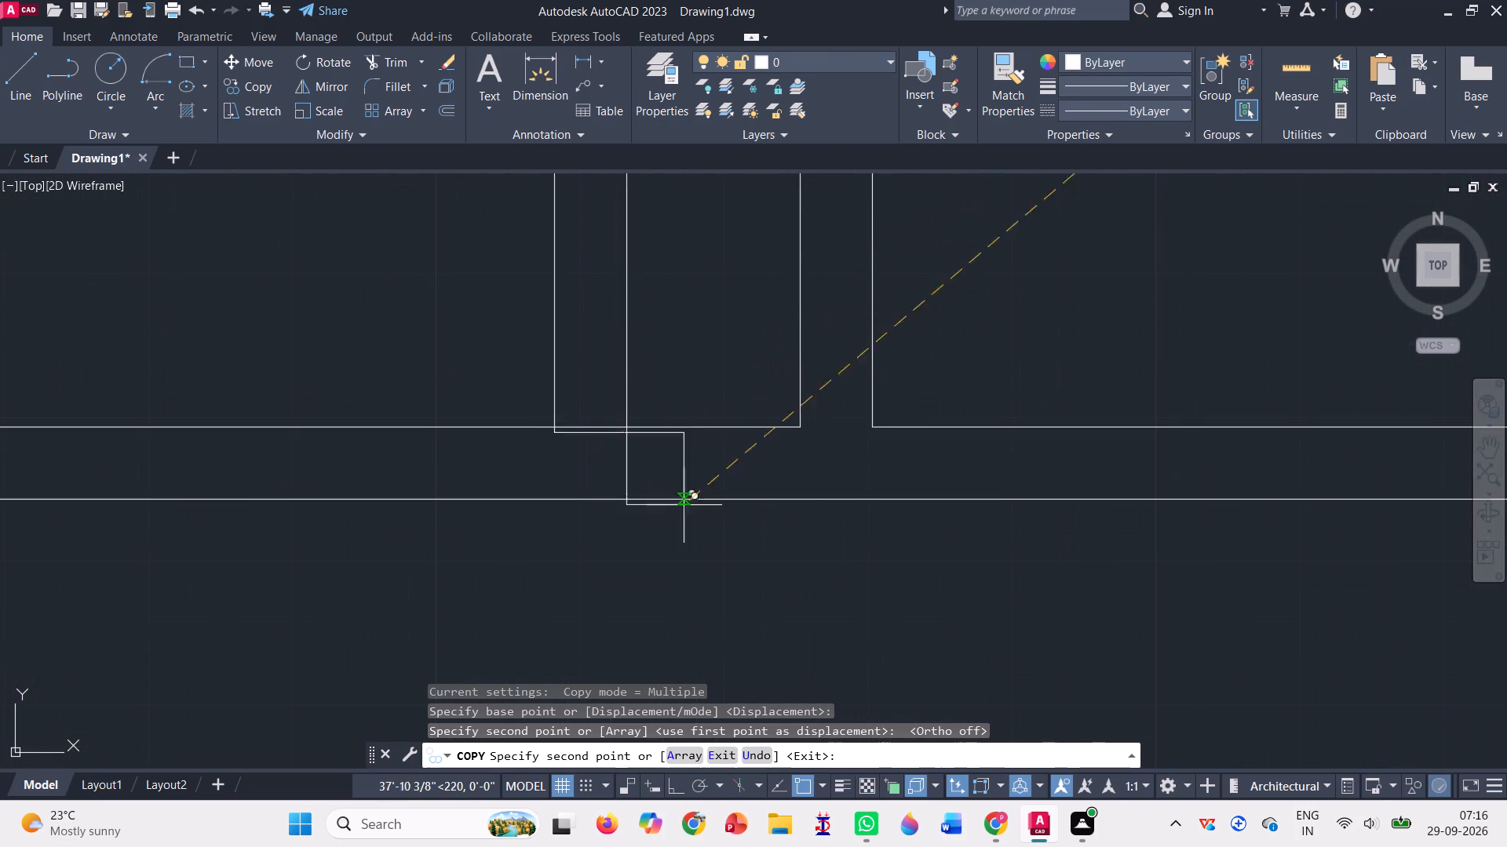
{"action": "left_click", "coordinate": [738, 499]}
{"action": "scroll", "coordinate": [652, 537], "scroll_direction": "down", "scroll_amount": 2}
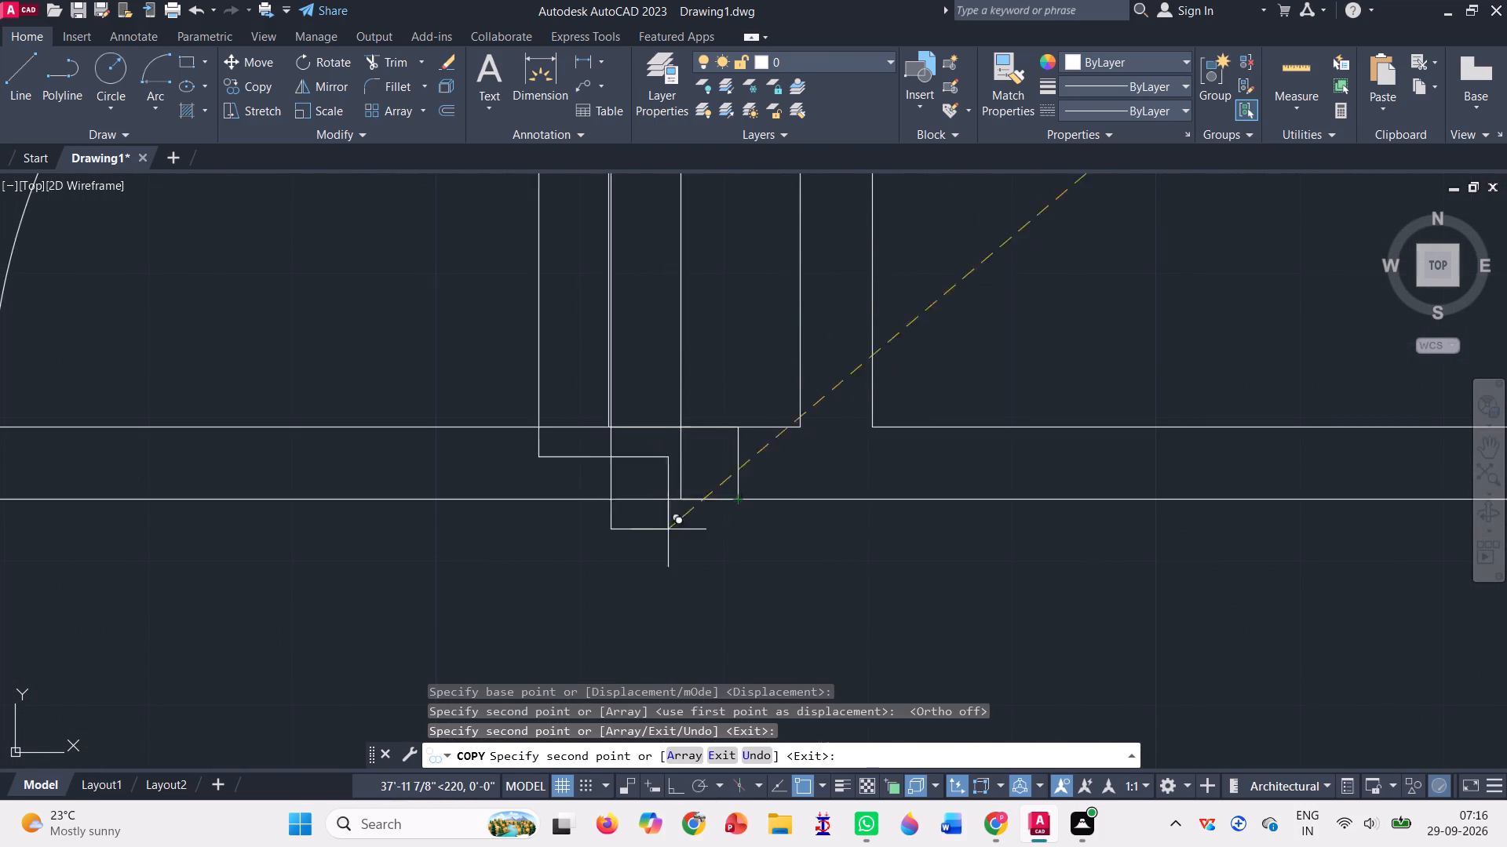
{"action": "scroll", "coordinate": [640, 540], "scroll_direction": "down", "scroll_amount": 3}
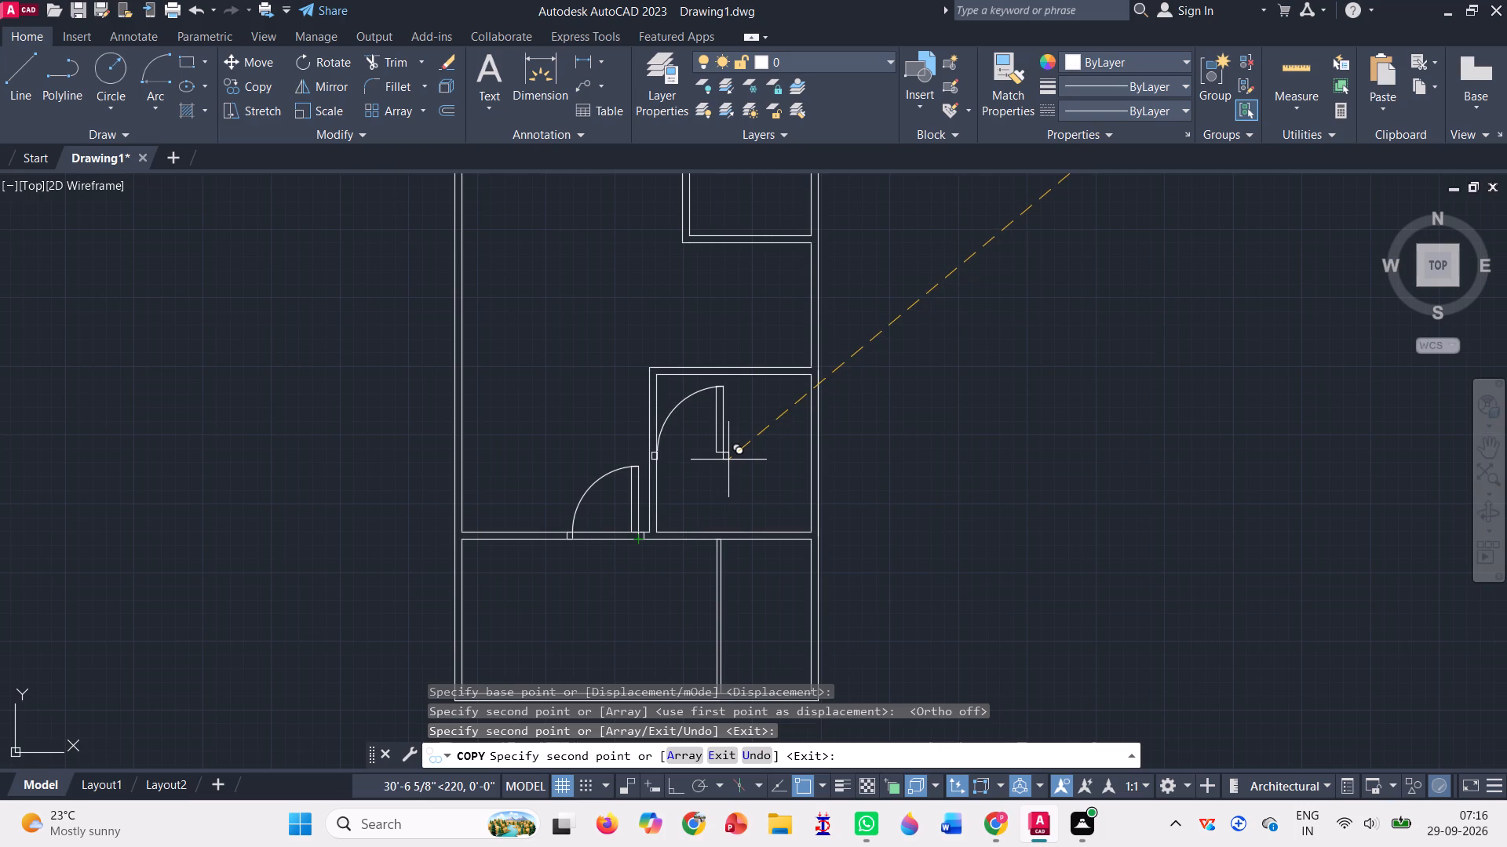
{"action": "scroll", "coordinate": [729, 457], "scroll_direction": "down", "scroll_amount": 1}
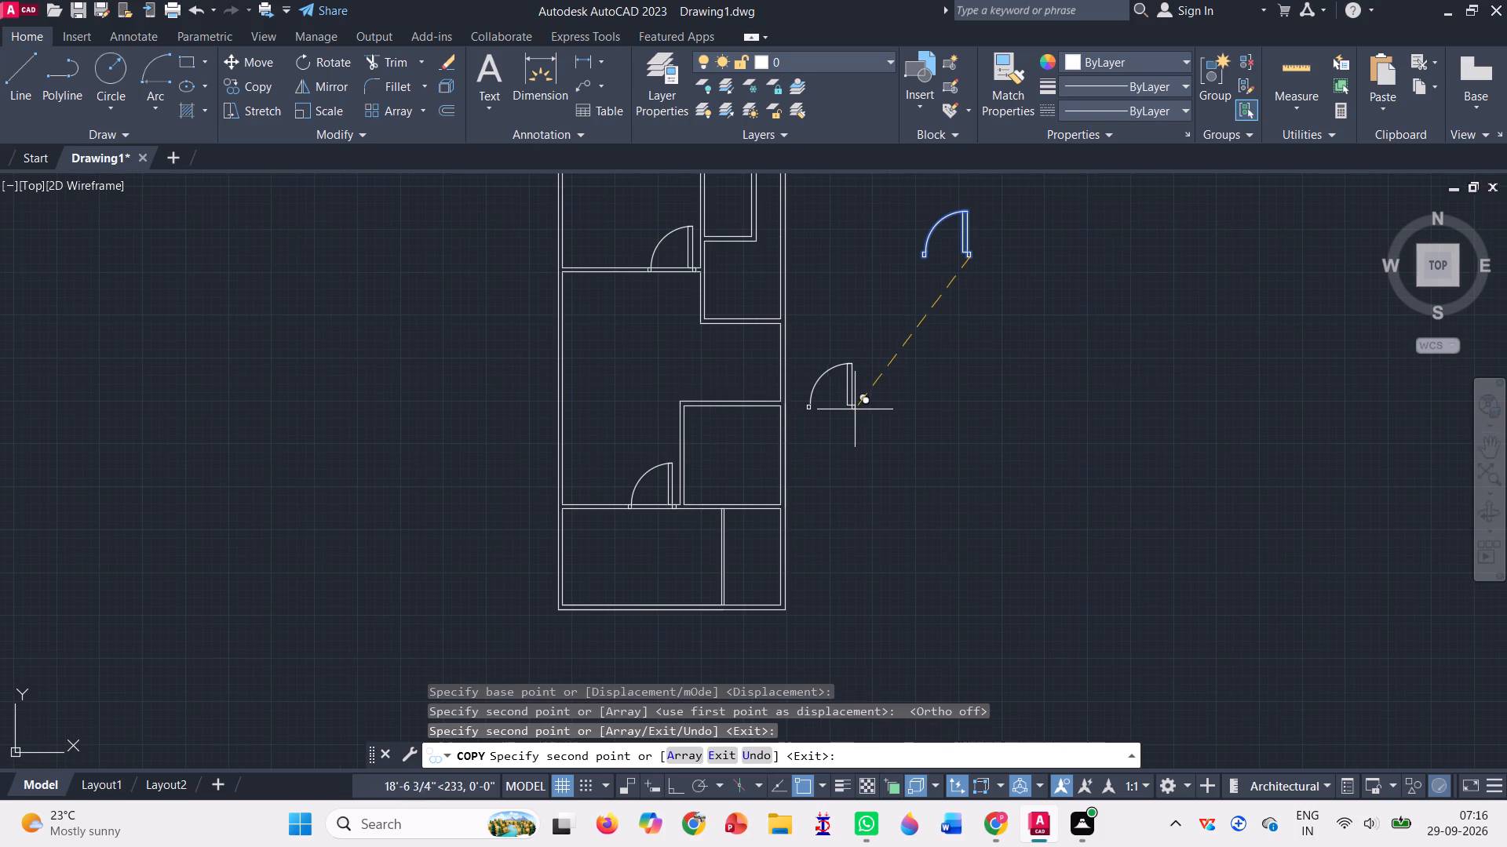
{"action": "key", "text": "Return"}
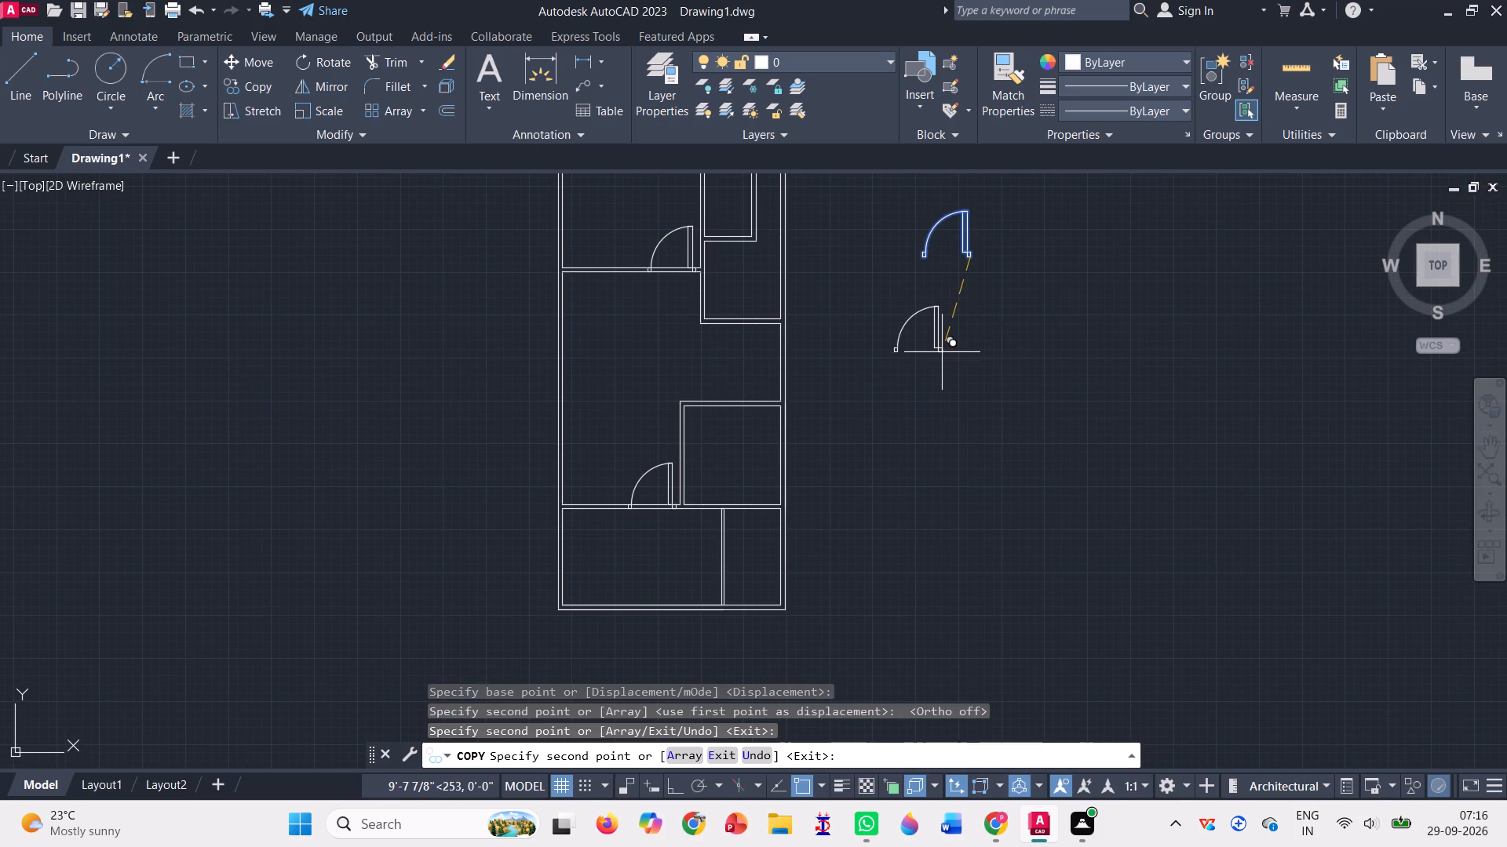
Rotate the standalone door symbol 270° about its right jamb's lower-right corner, with Ortho on.
{"action": "left_click", "coordinate": [330, 57]}
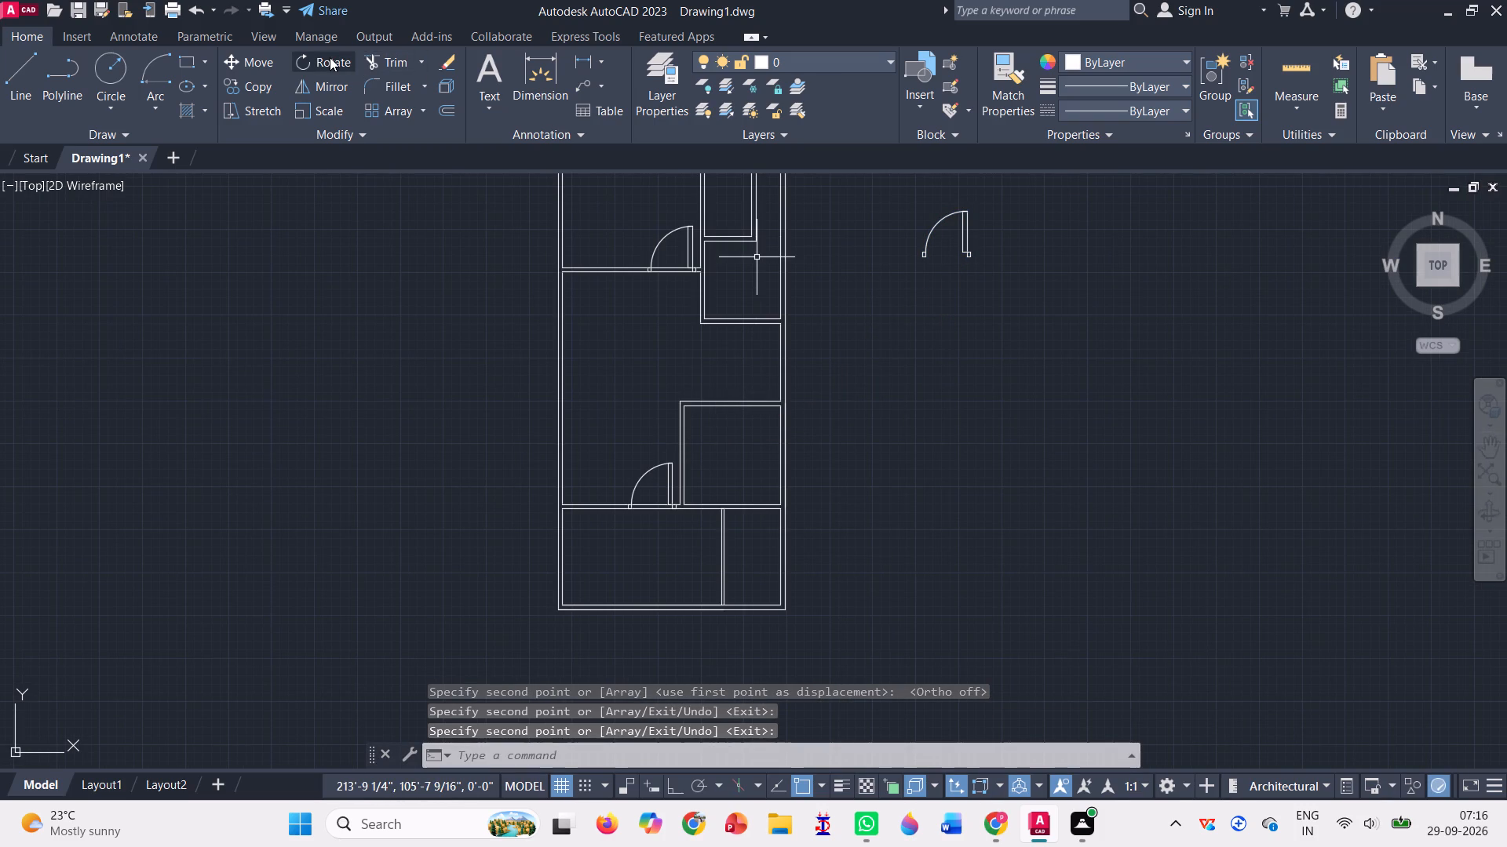
{"action": "left_click_drag", "start_coordinate": [900, 213], "coordinate": [929, 334]}
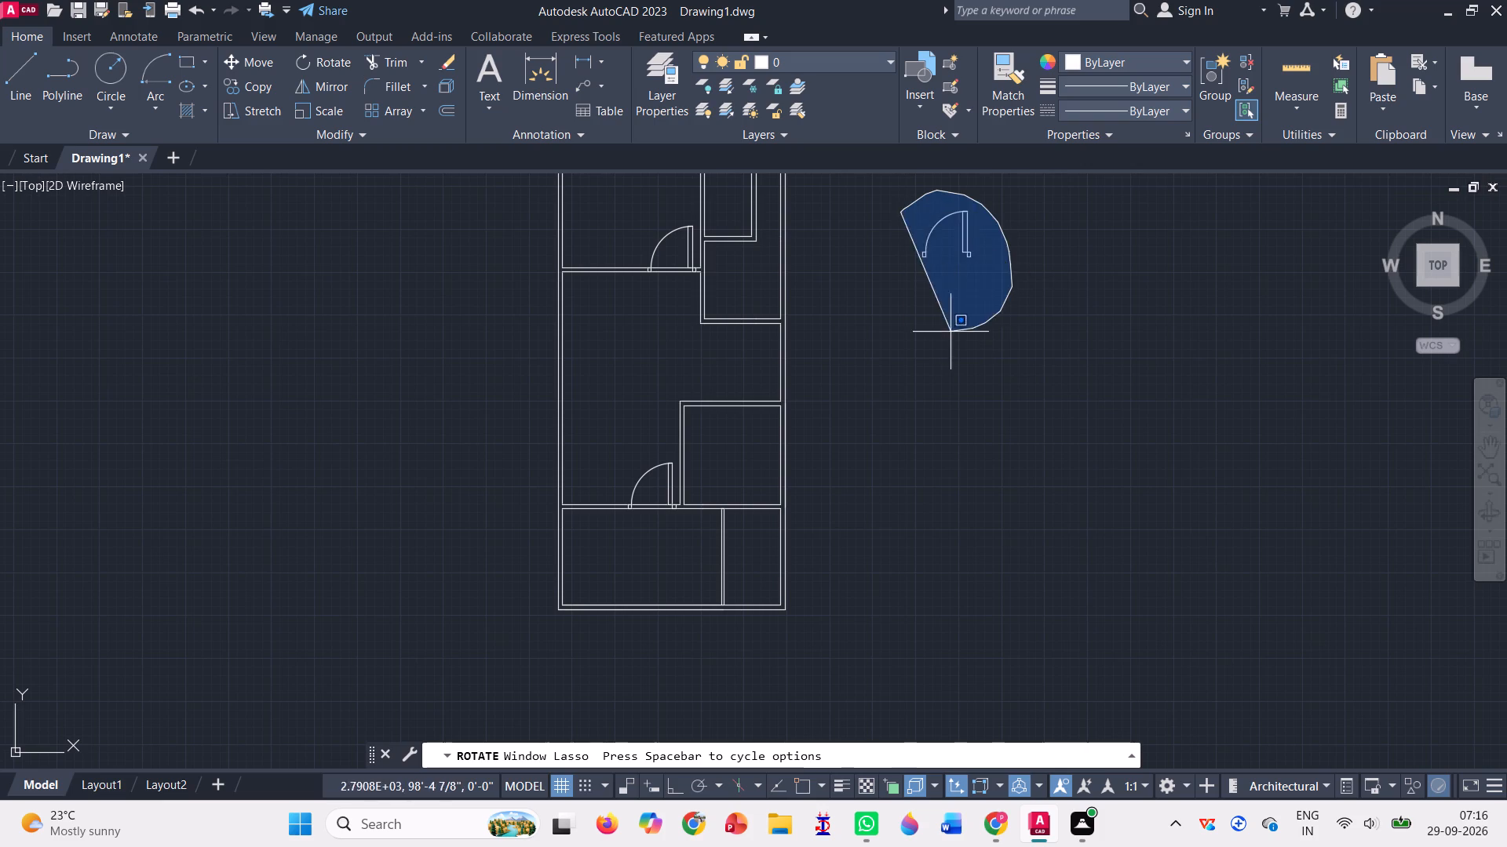
{"action": "left_click_drag", "start_coordinate": [929, 334], "coordinate": [913, 335]}
{"action": "key", "text": "Return"}
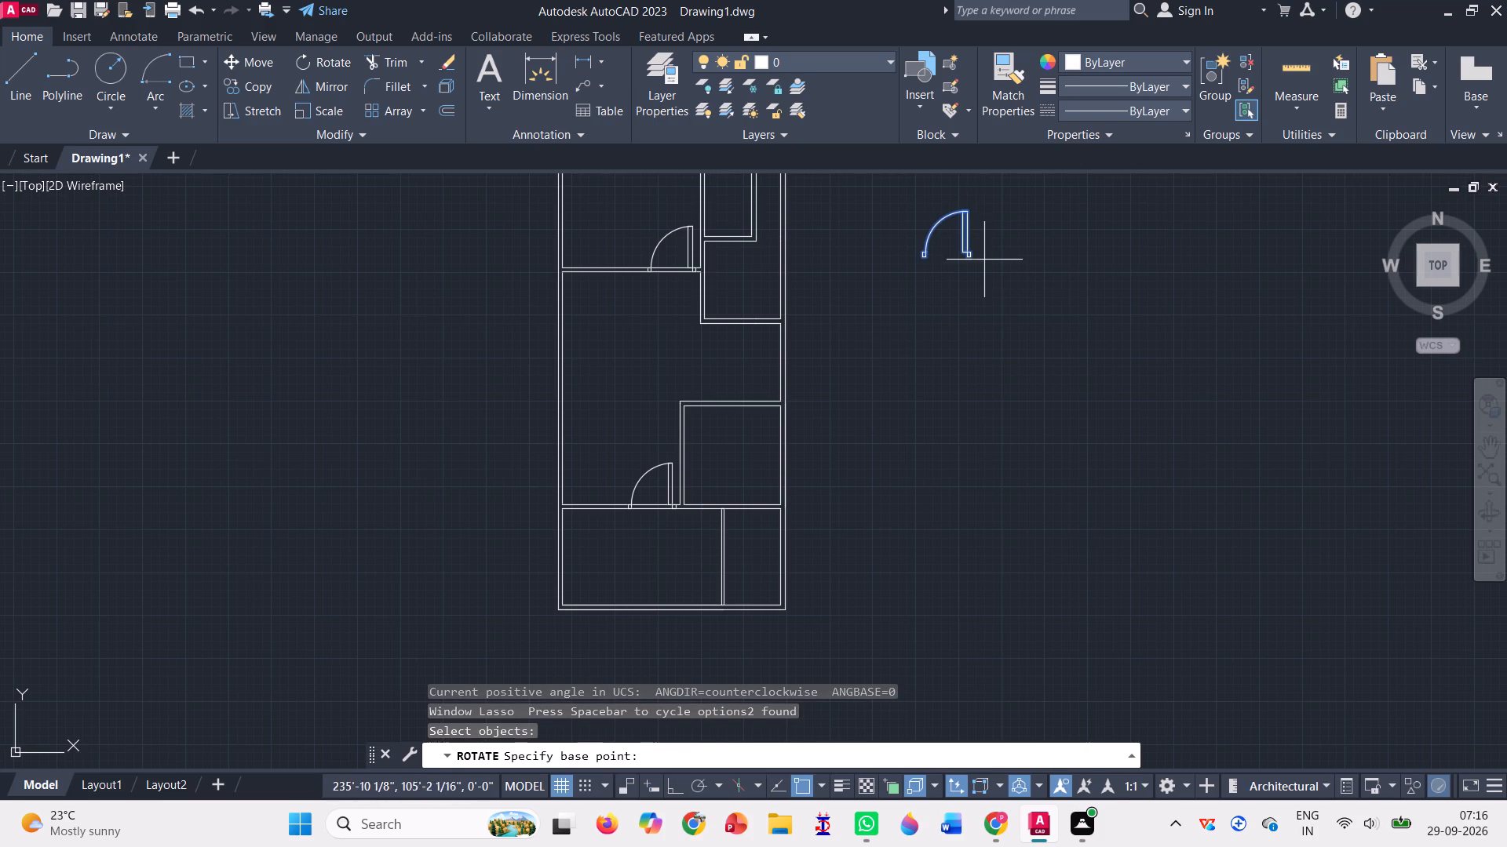
{"action": "left_click", "coordinate": [972, 259]}
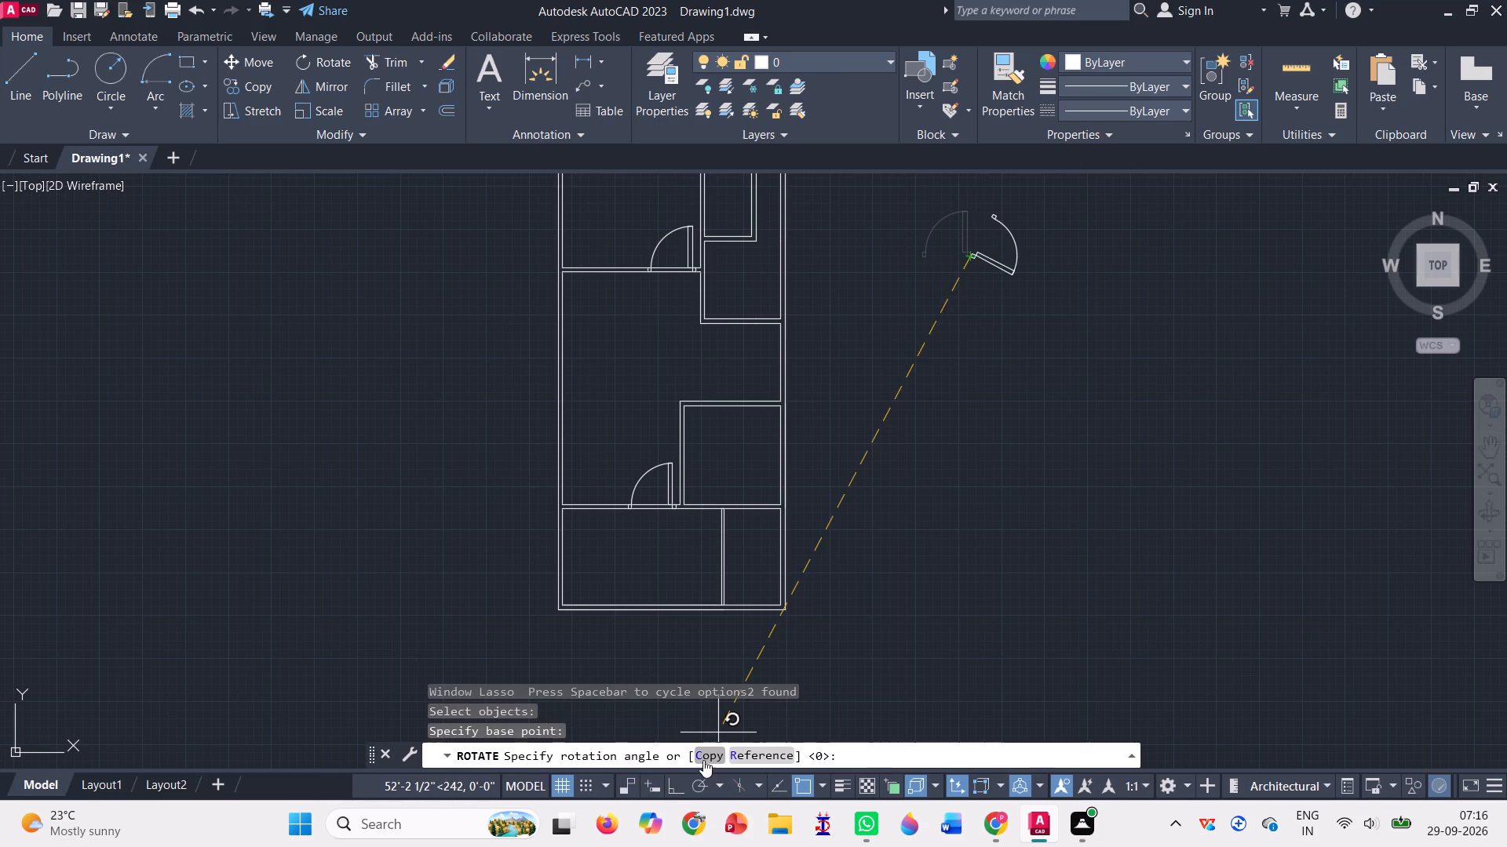
{"action": "left_click", "coordinate": [666, 788]}
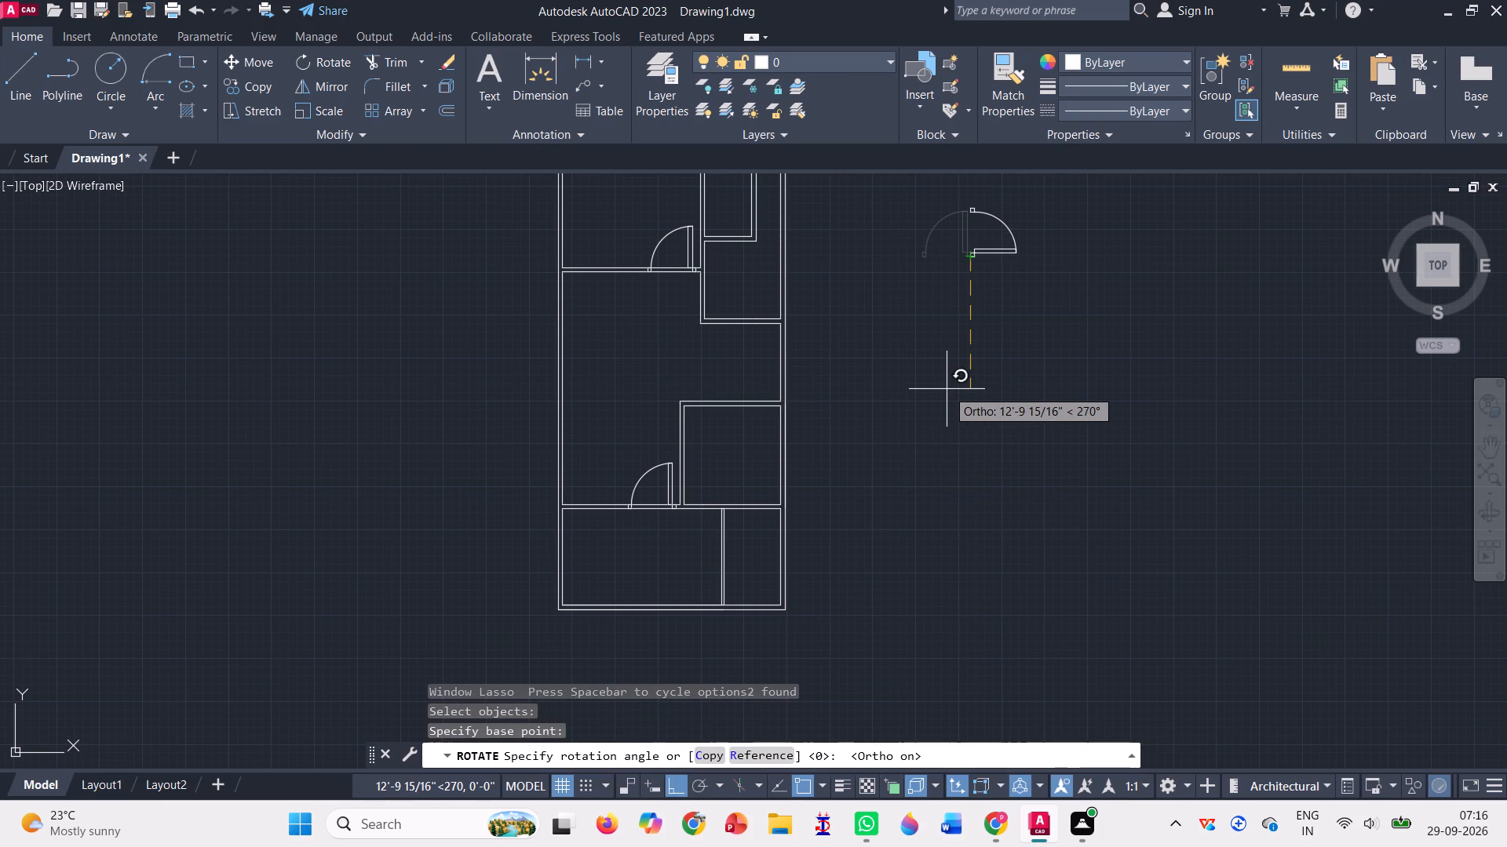
{"action": "left_click", "coordinate": [947, 389]}
Copy the rotated door by its lower-left jamb corner into the small top room's left wall, near its bottom, with Ortho off.
{"action": "scroll", "coordinate": [875, 413], "scroll_direction": "down", "scroll_amount": 1}
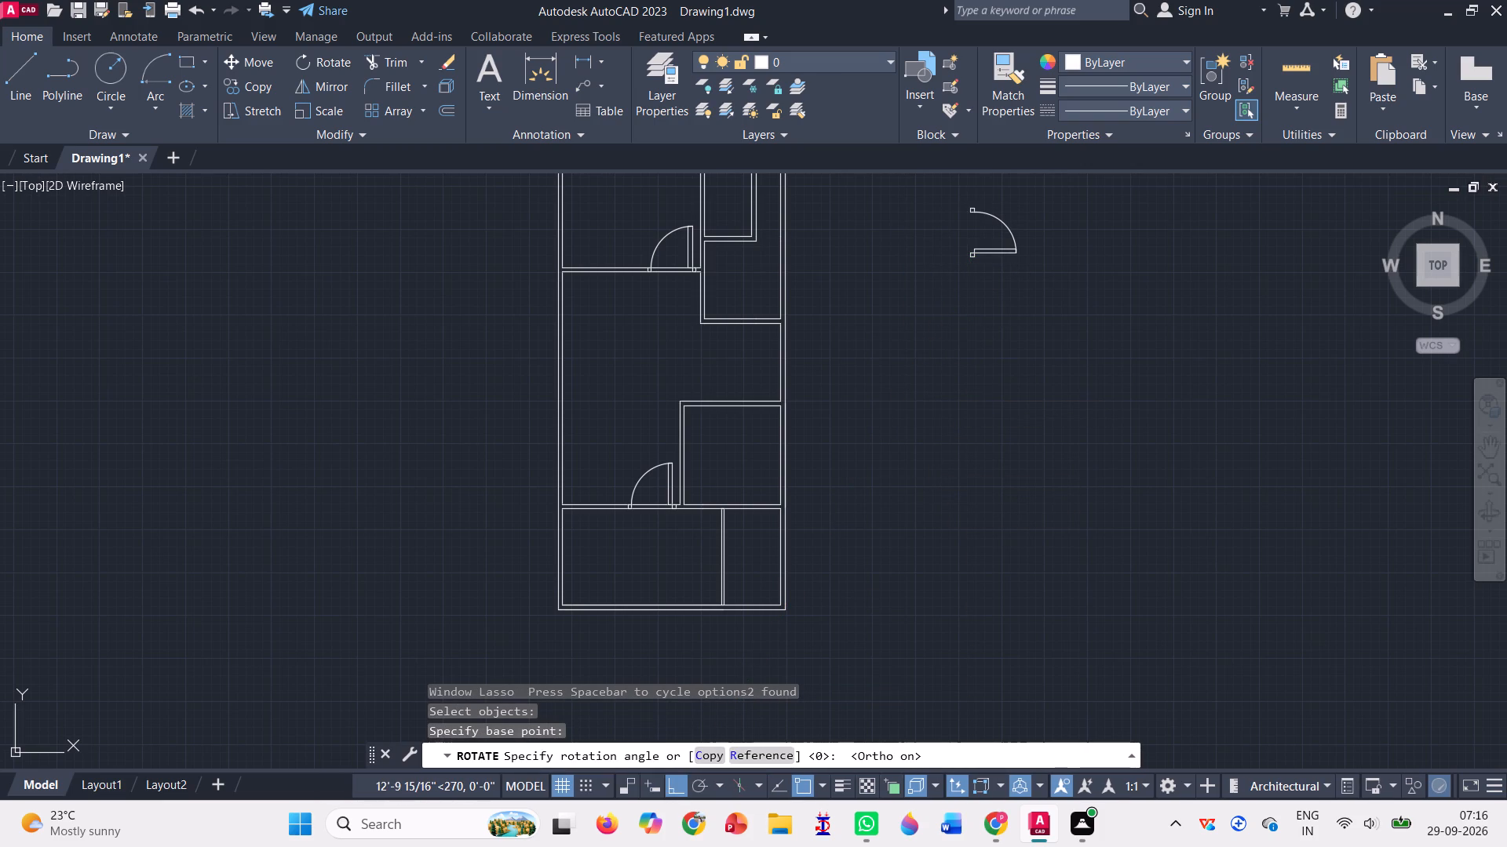
{"action": "left_click", "coordinate": [265, 87]}
{"action": "left_click_drag", "start_coordinate": [916, 290], "coordinate": [897, 386]}
{"action": "key", "text": "Return"}
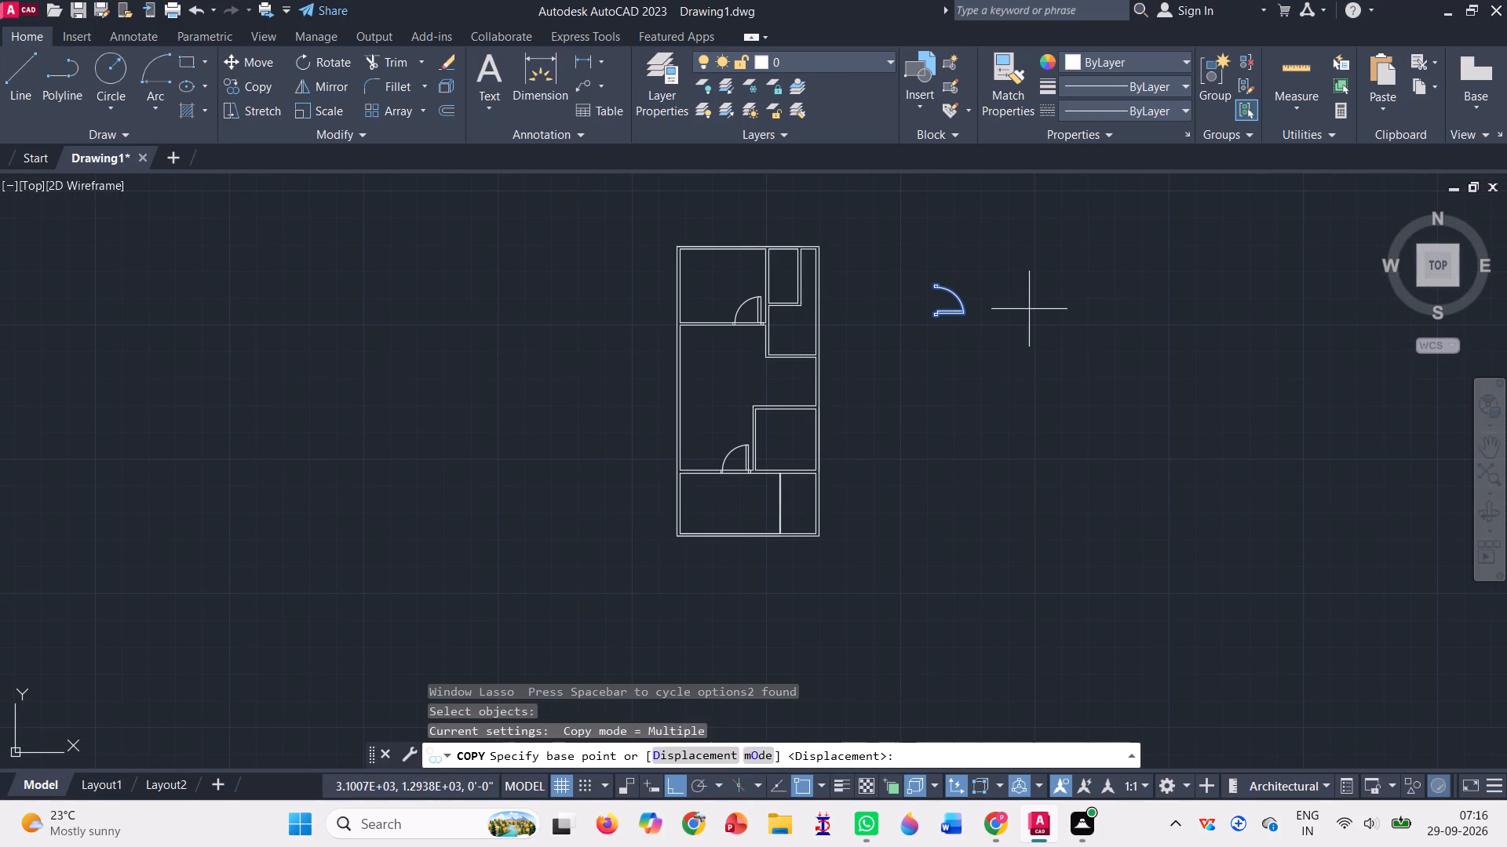
{"action": "scroll", "coordinate": [936, 323], "scroll_direction": "up", "scroll_amount": 4}
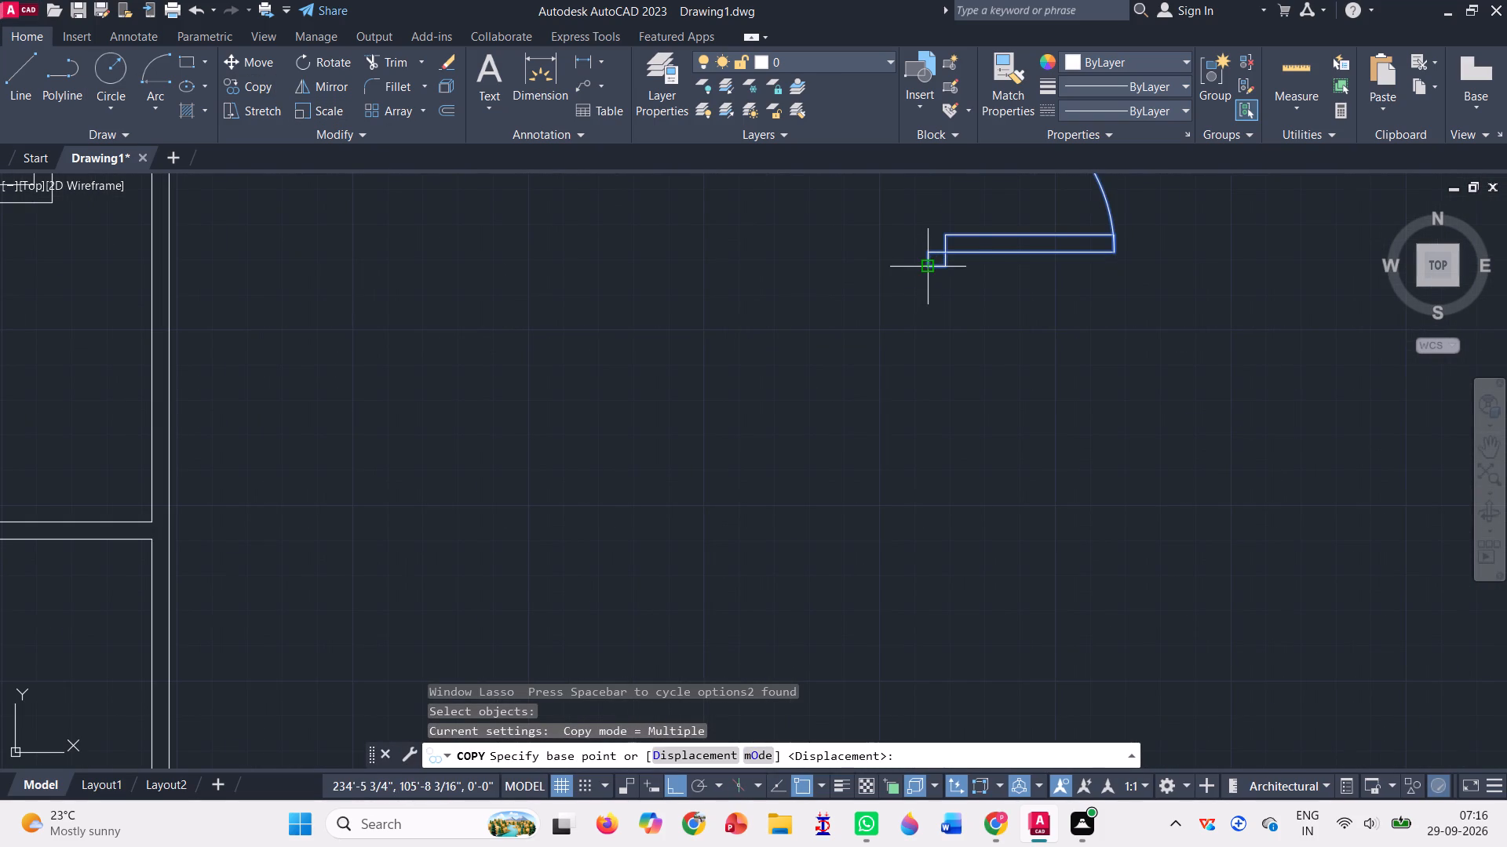
{"action": "left_click", "coordinate": [930, 265]}
{"action": "scroll", "coordinate": [929, 276], "scroll_direction": "down", "scroll_amount": 3}
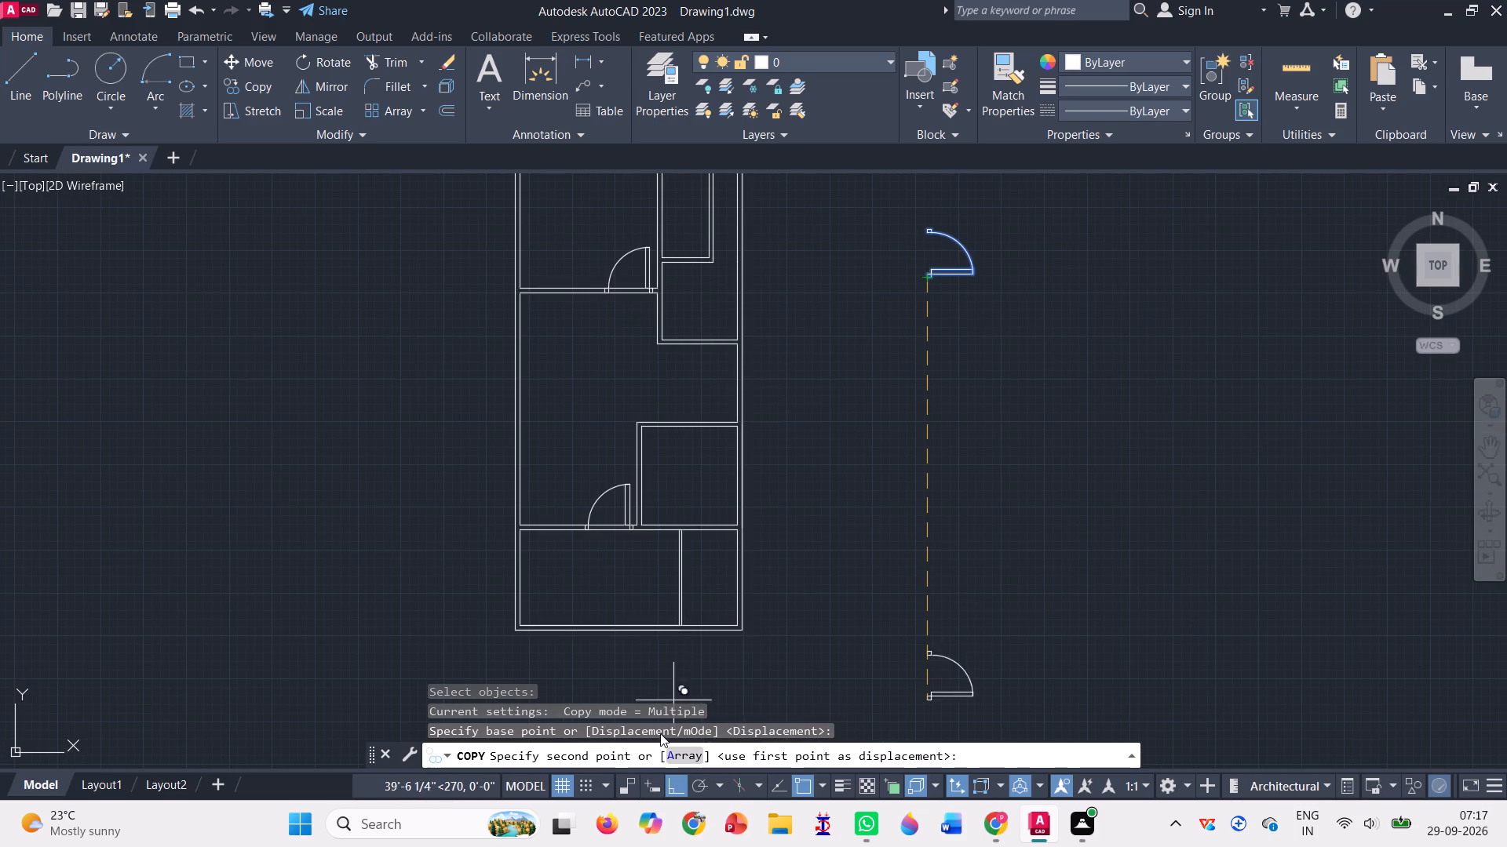
{"action": "left_click", "coordinate": [680, 783]}
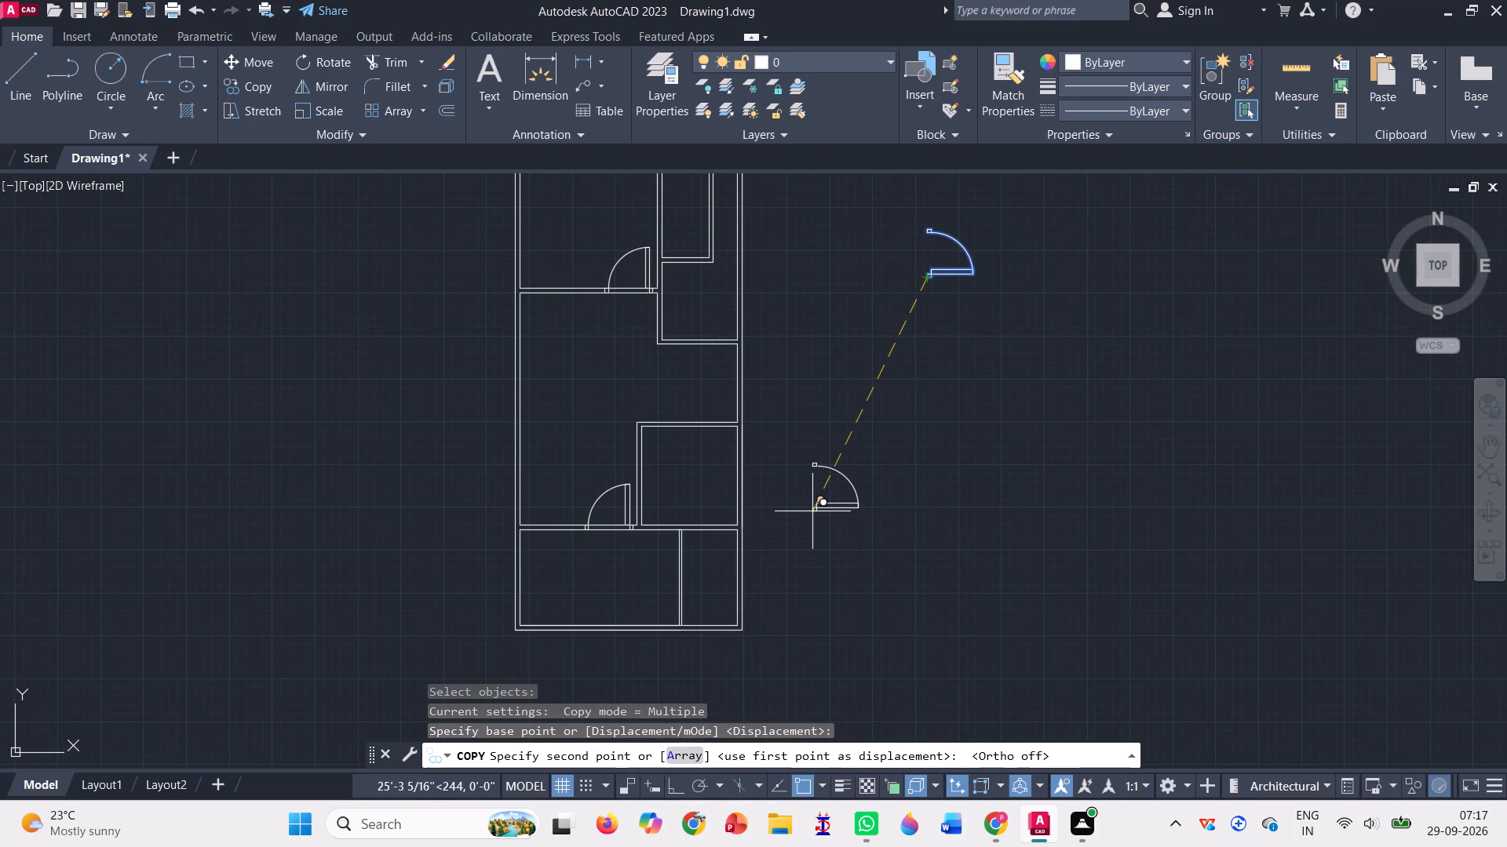
{"action": "scroll", "coordinate": [814, 511], "scroll_direction": "down", "scroll_amount": 1}
{"action": "scroll", "coordinate": [736, 333], "scroll_direction": "up", "scroll_amount": 2}
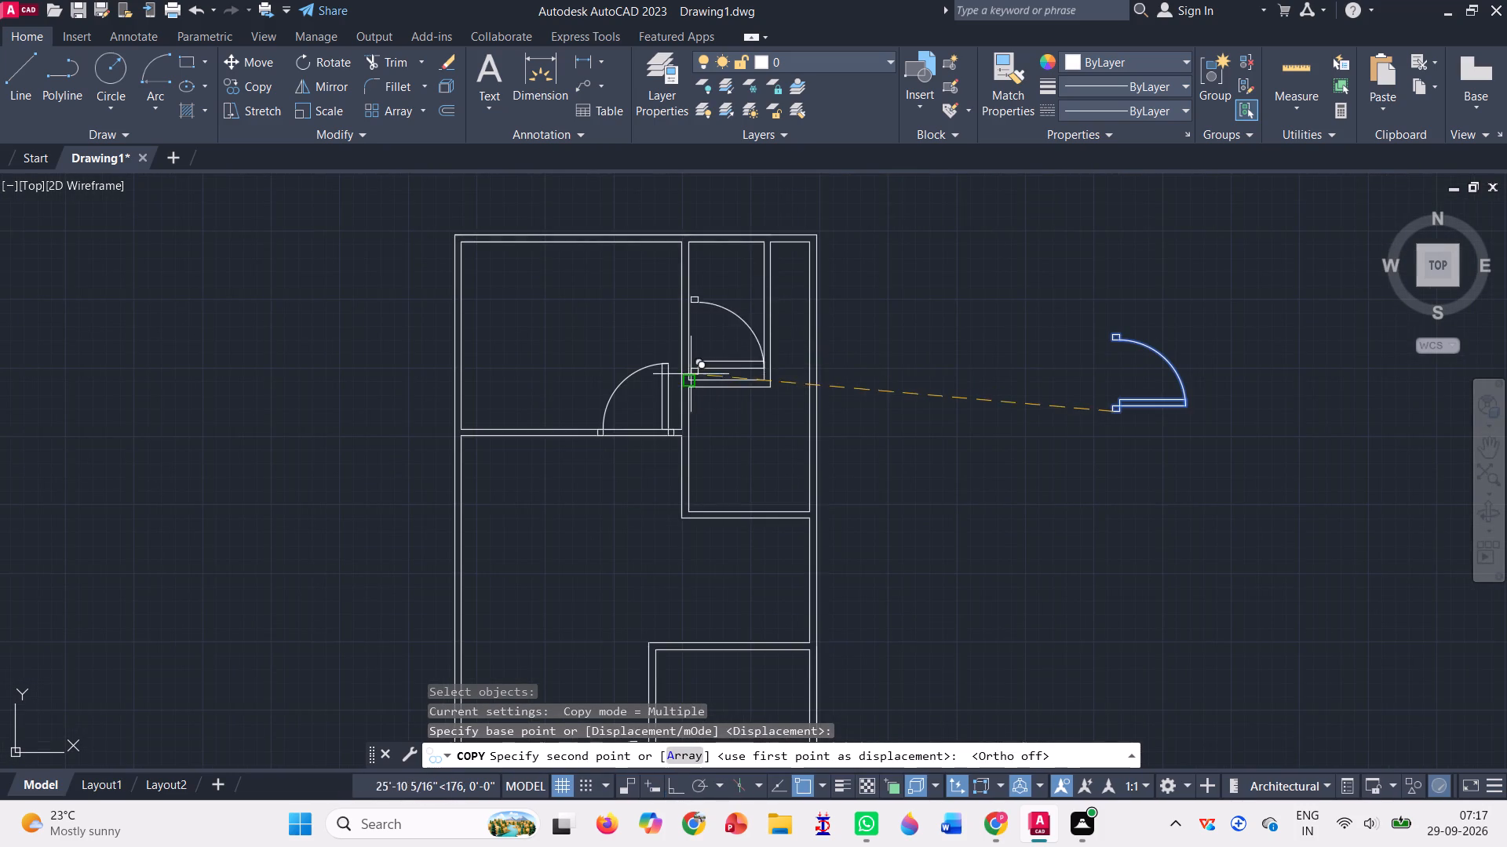
{"action": "scroll", "coordinate": [680, 368], "scroll_direction": "up", "scroll_amount": 3}
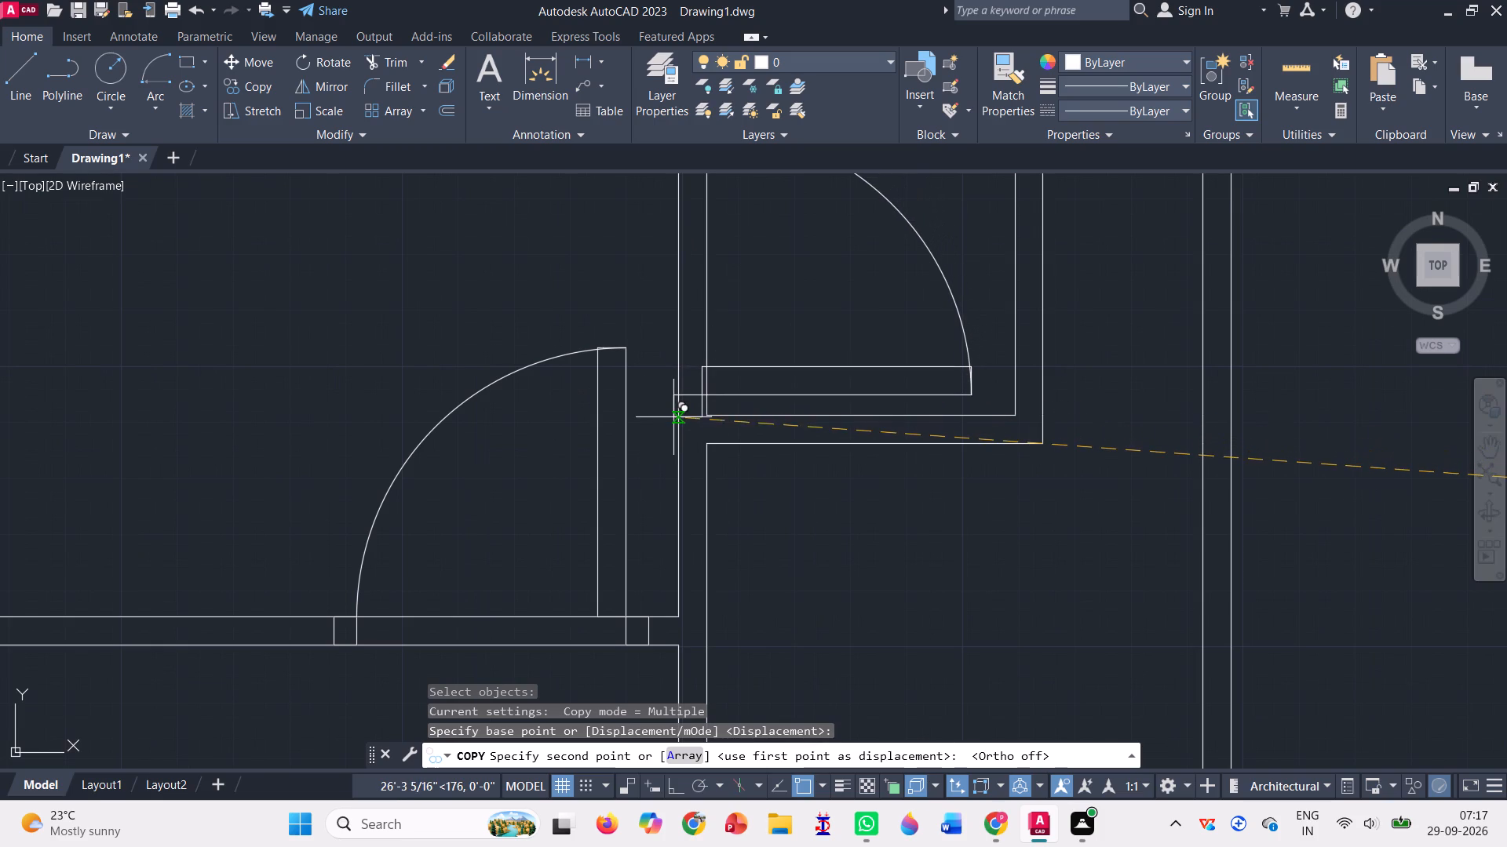
{"action": "left_click", "coordinate": [681, 408]}
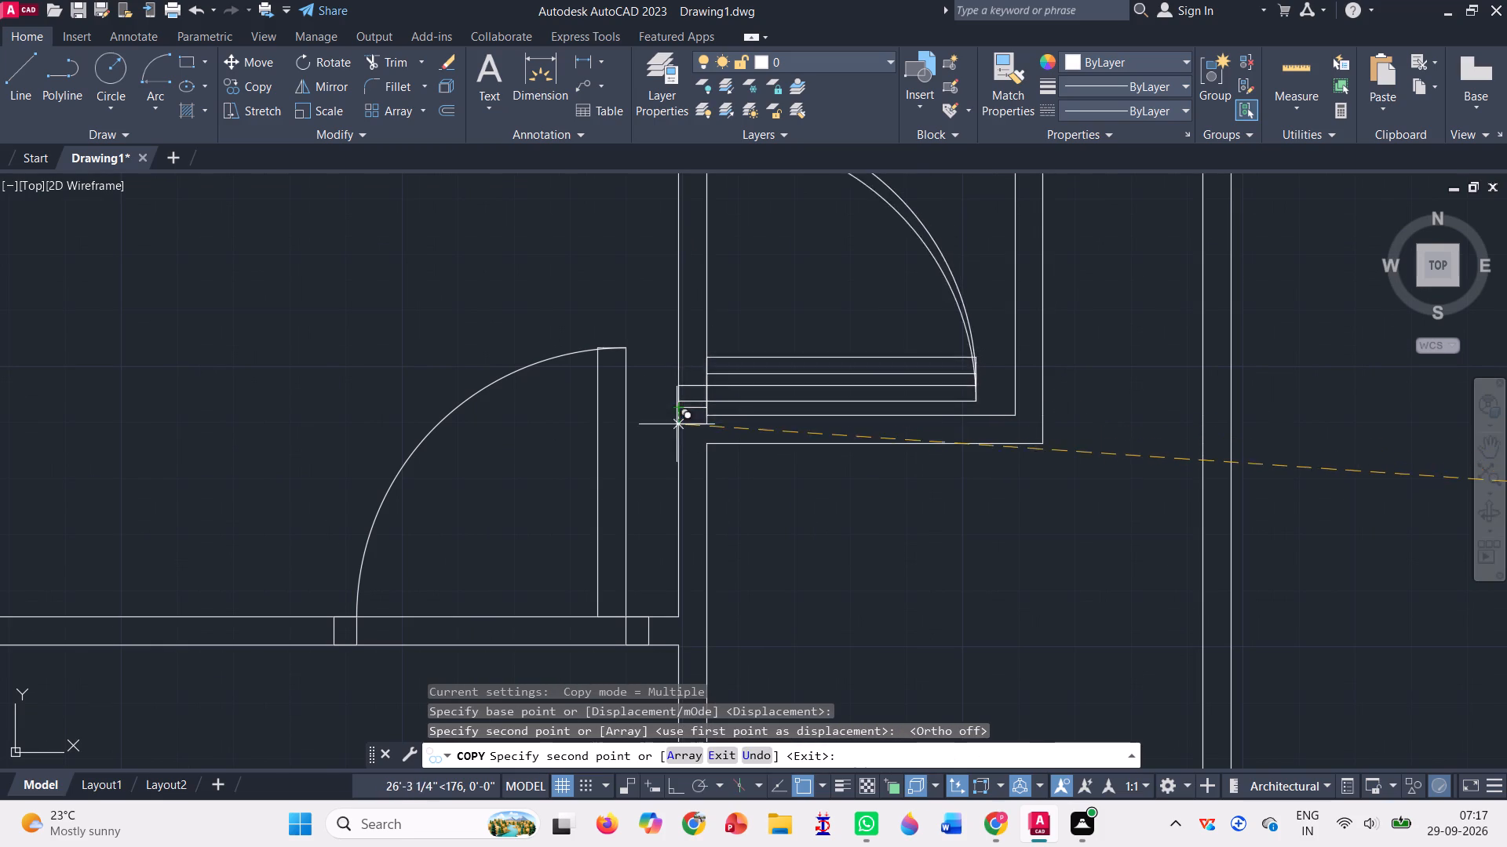
{"action": "scroll", "coordinate": [675, 430], "scroll_direction": "down", "scroll_amount": 3}
{"action": "scroll", "coordinate": [973, 461], "scroll_direction": "down", "scroll_amount": 1}
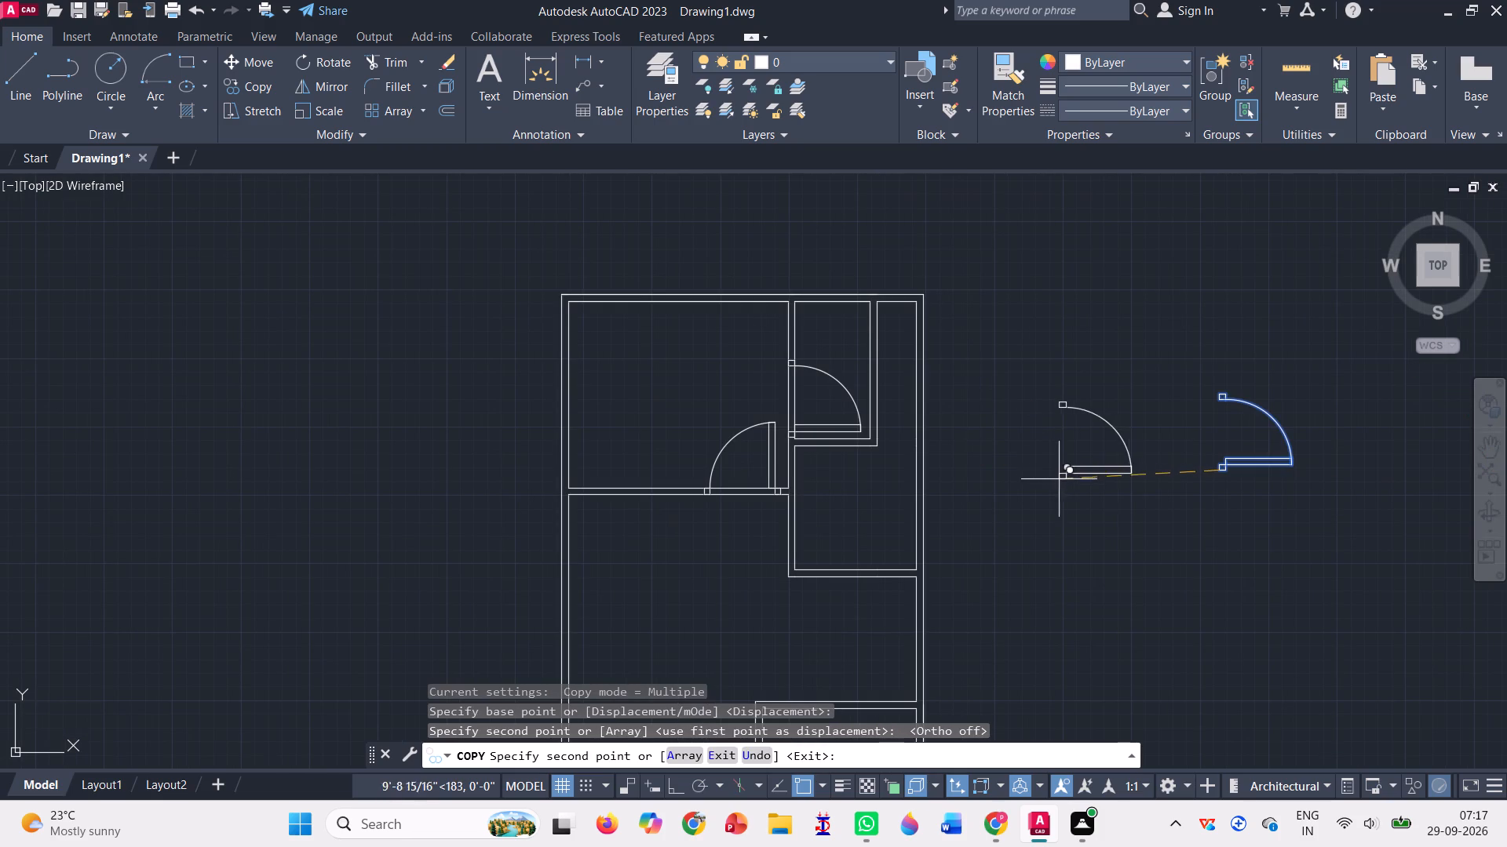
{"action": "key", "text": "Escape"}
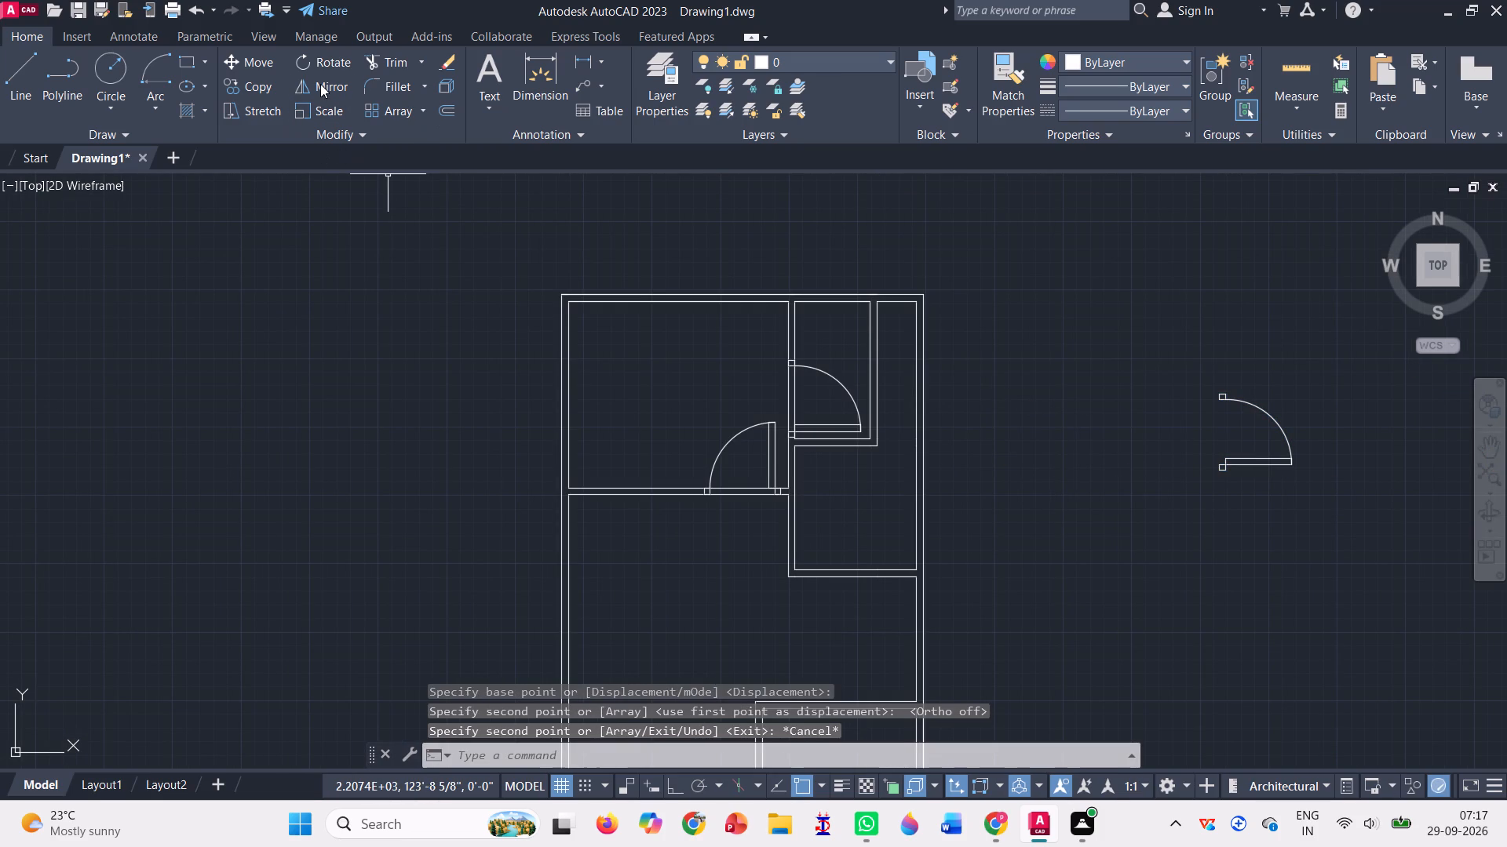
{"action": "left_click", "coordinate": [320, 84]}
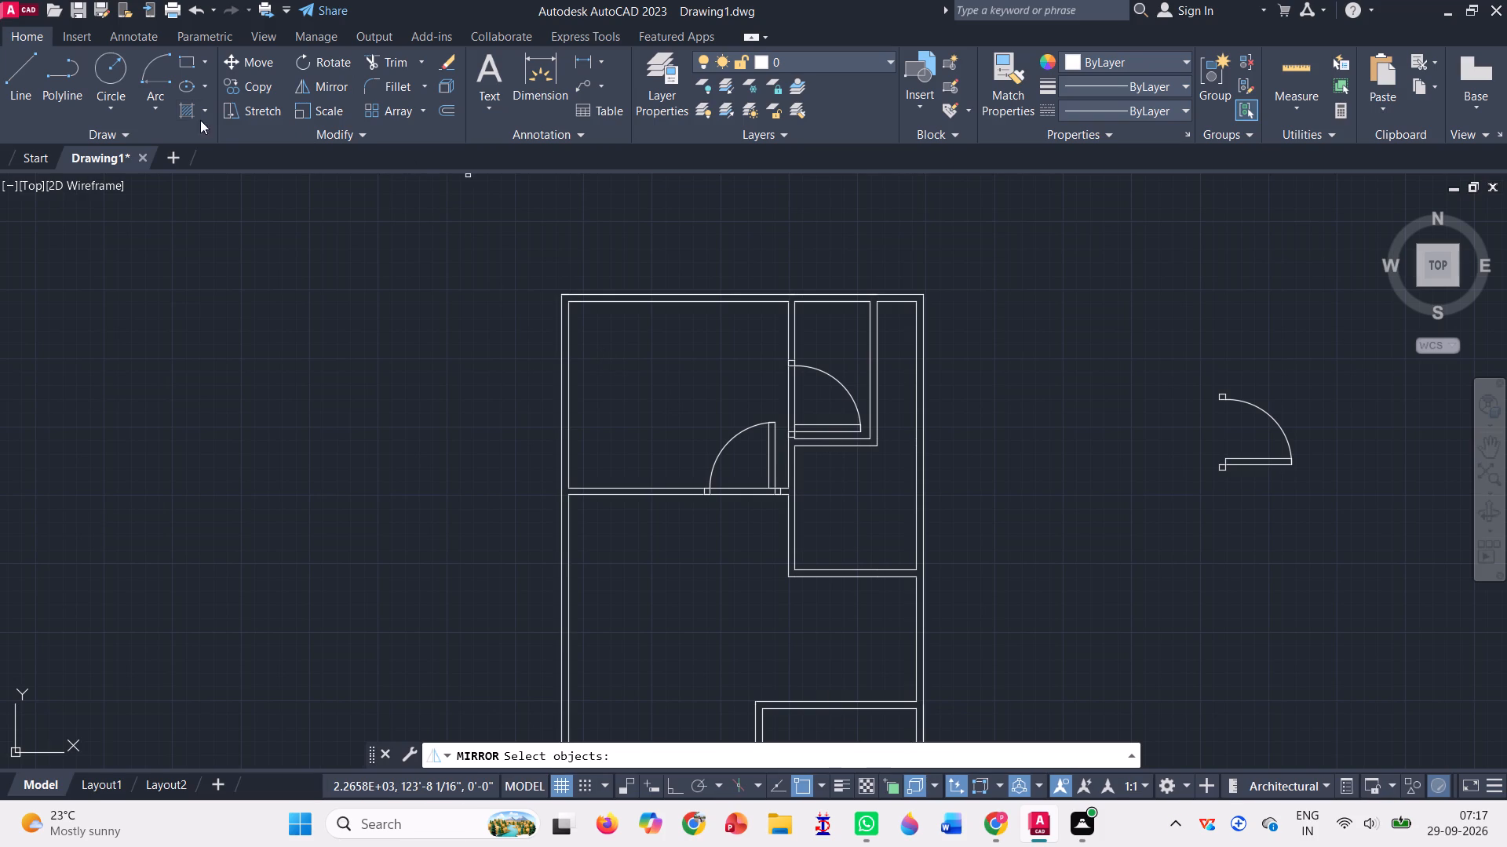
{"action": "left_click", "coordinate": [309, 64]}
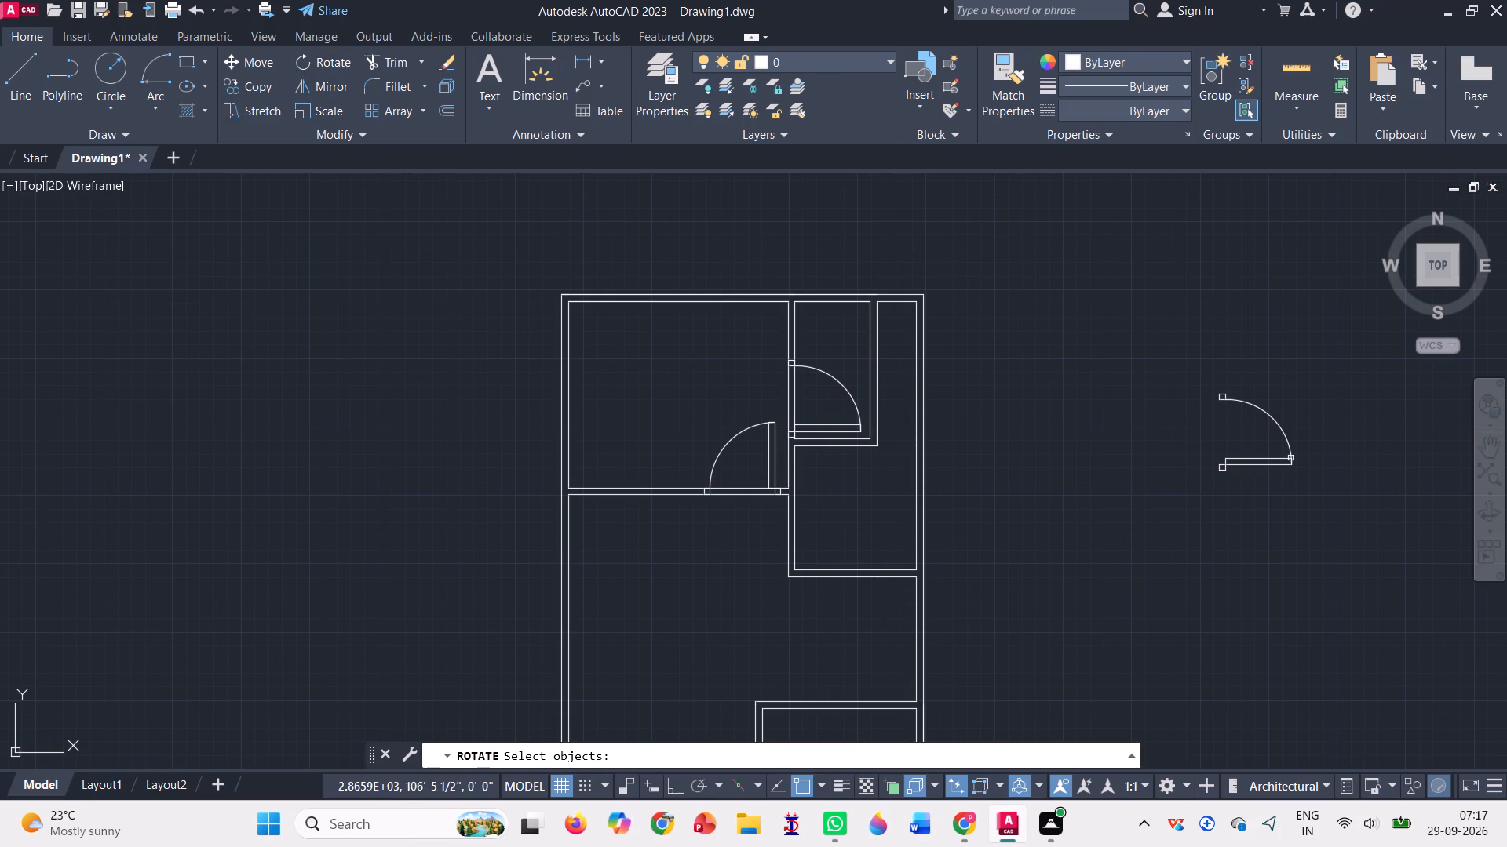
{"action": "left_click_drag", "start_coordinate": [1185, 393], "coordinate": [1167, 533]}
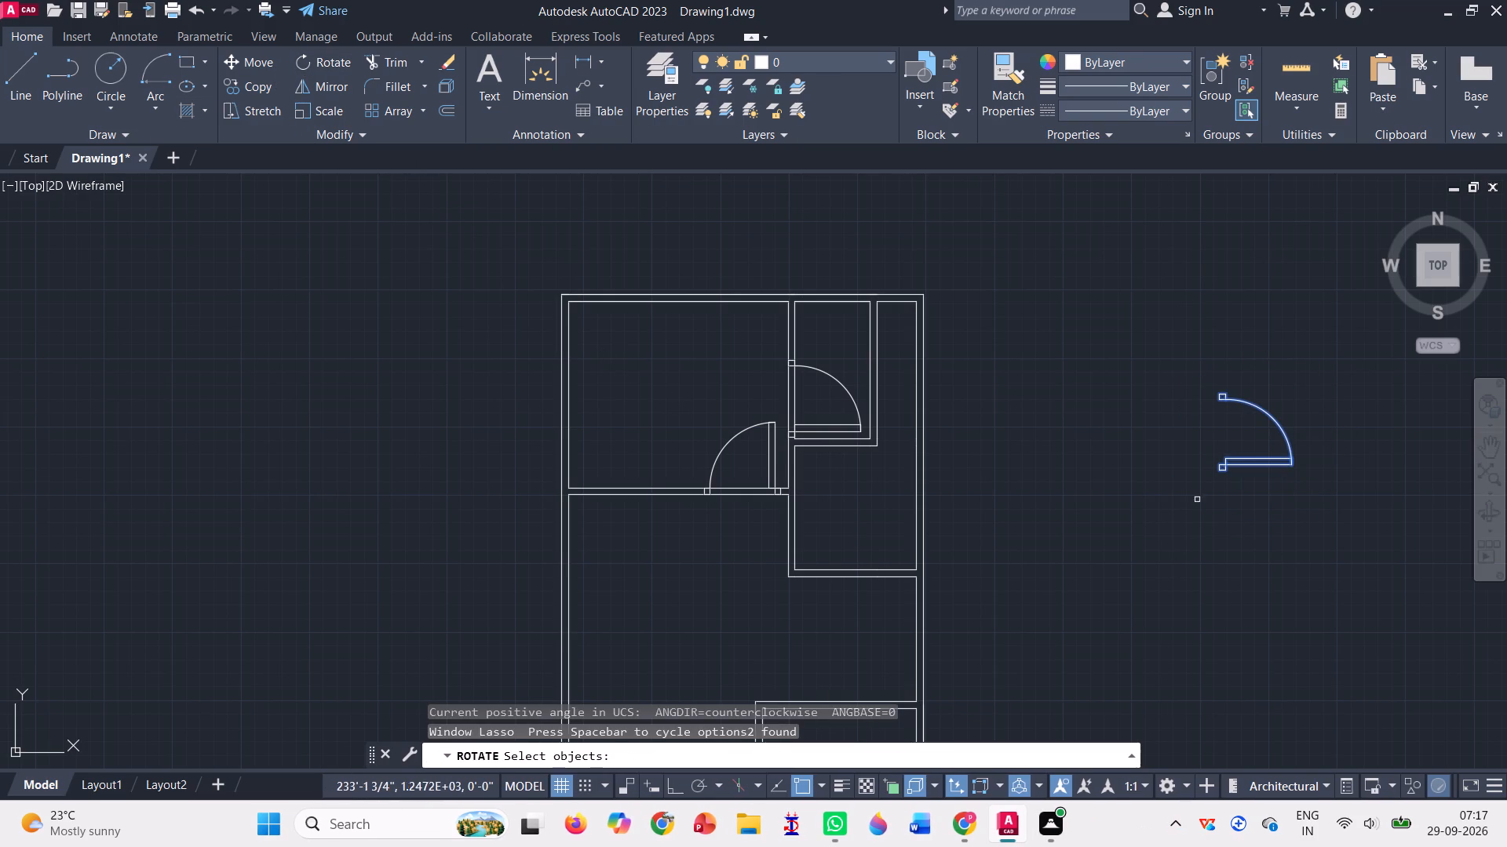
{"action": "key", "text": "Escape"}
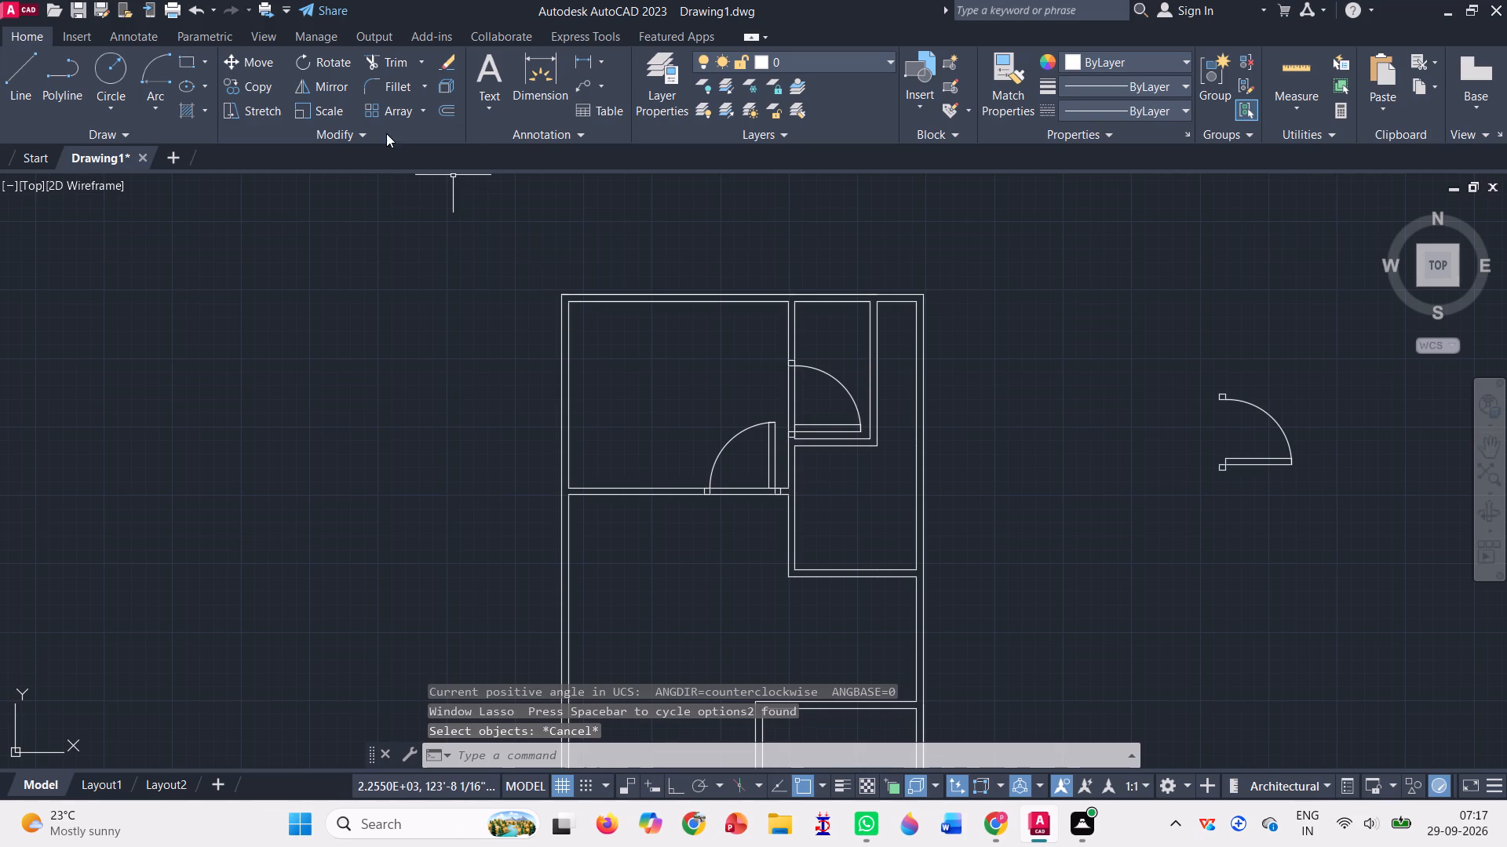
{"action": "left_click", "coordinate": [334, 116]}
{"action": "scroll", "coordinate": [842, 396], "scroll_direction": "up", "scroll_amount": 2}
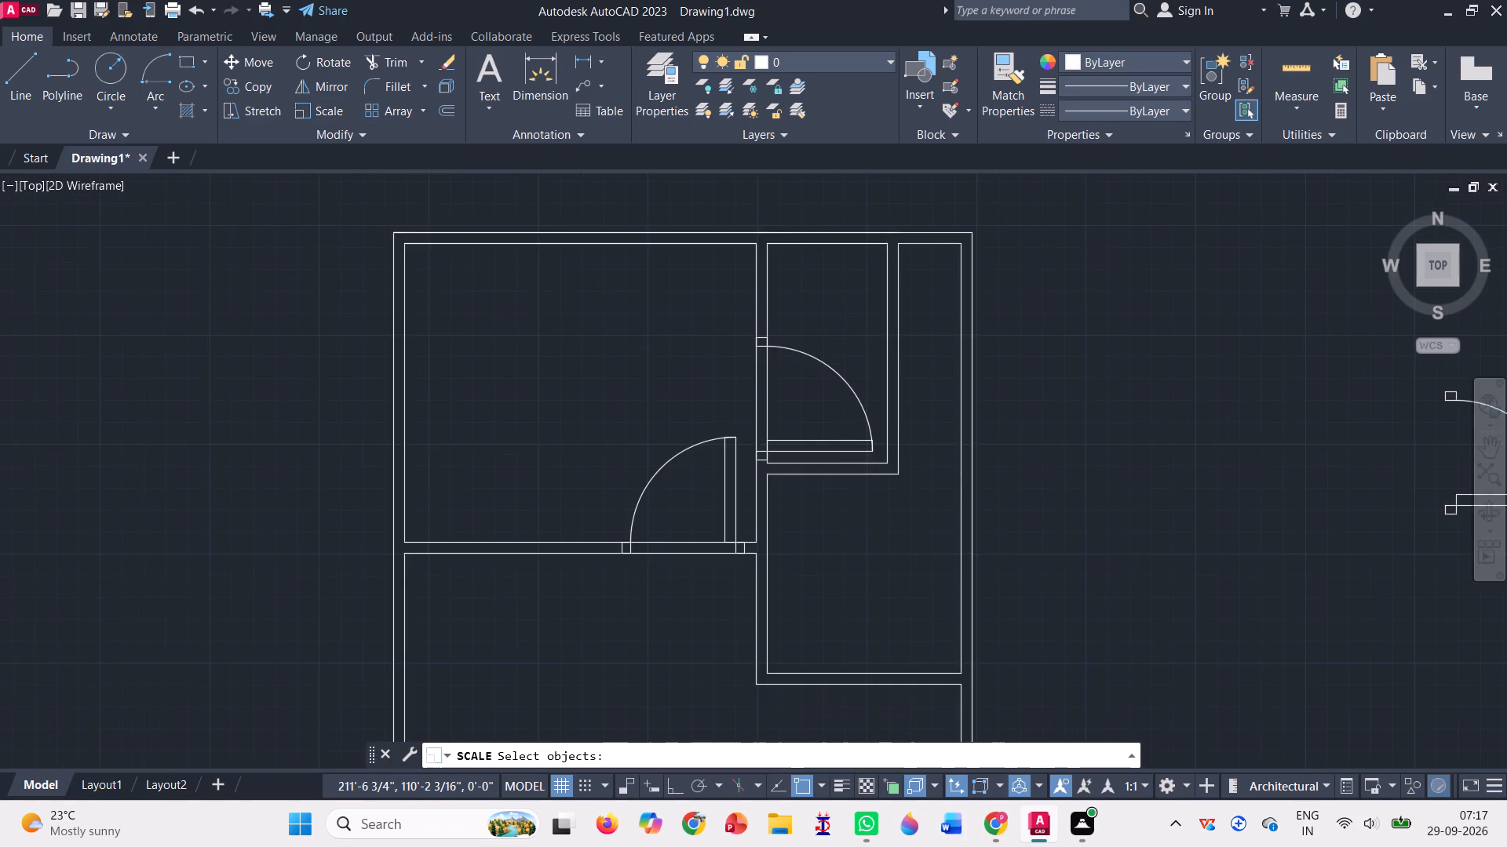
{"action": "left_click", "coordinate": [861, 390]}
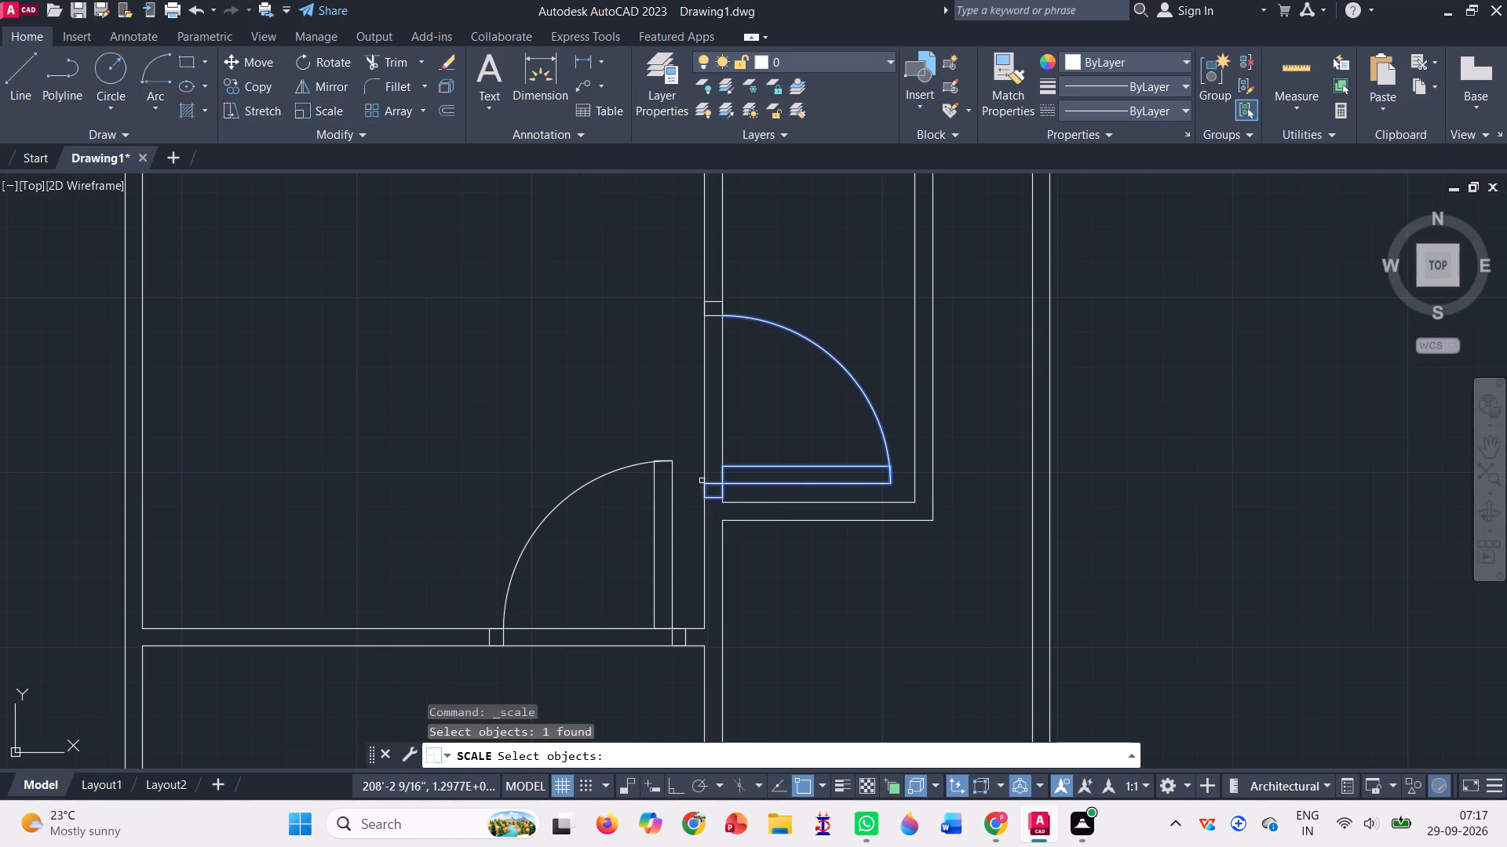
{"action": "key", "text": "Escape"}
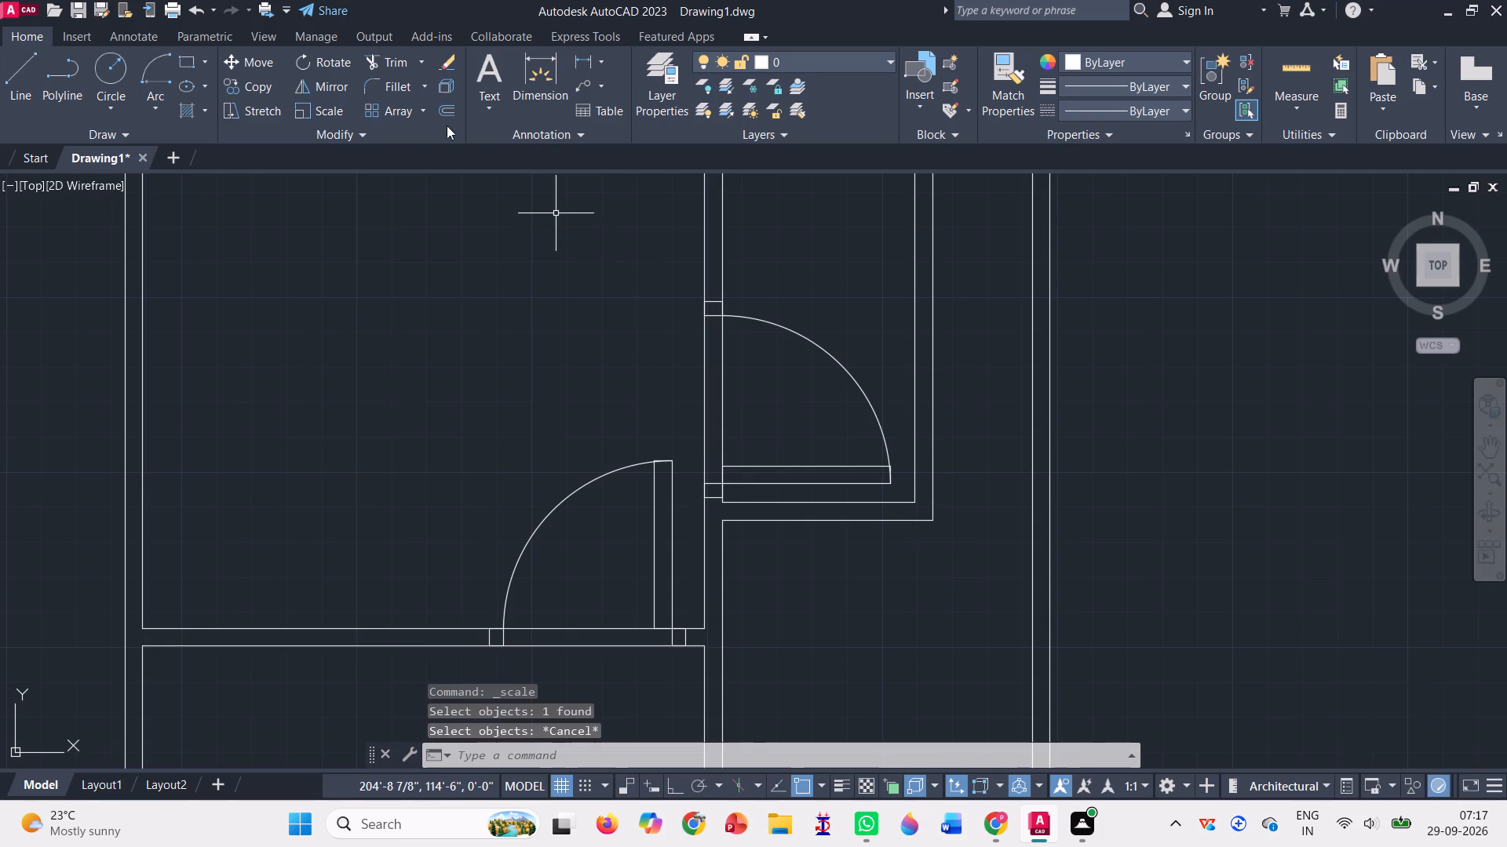
Trim away the lower jamb's cross lines within the wall at the small top room's door, using a fence.
{"action": "left_click", "coordinate": [370, 59]}
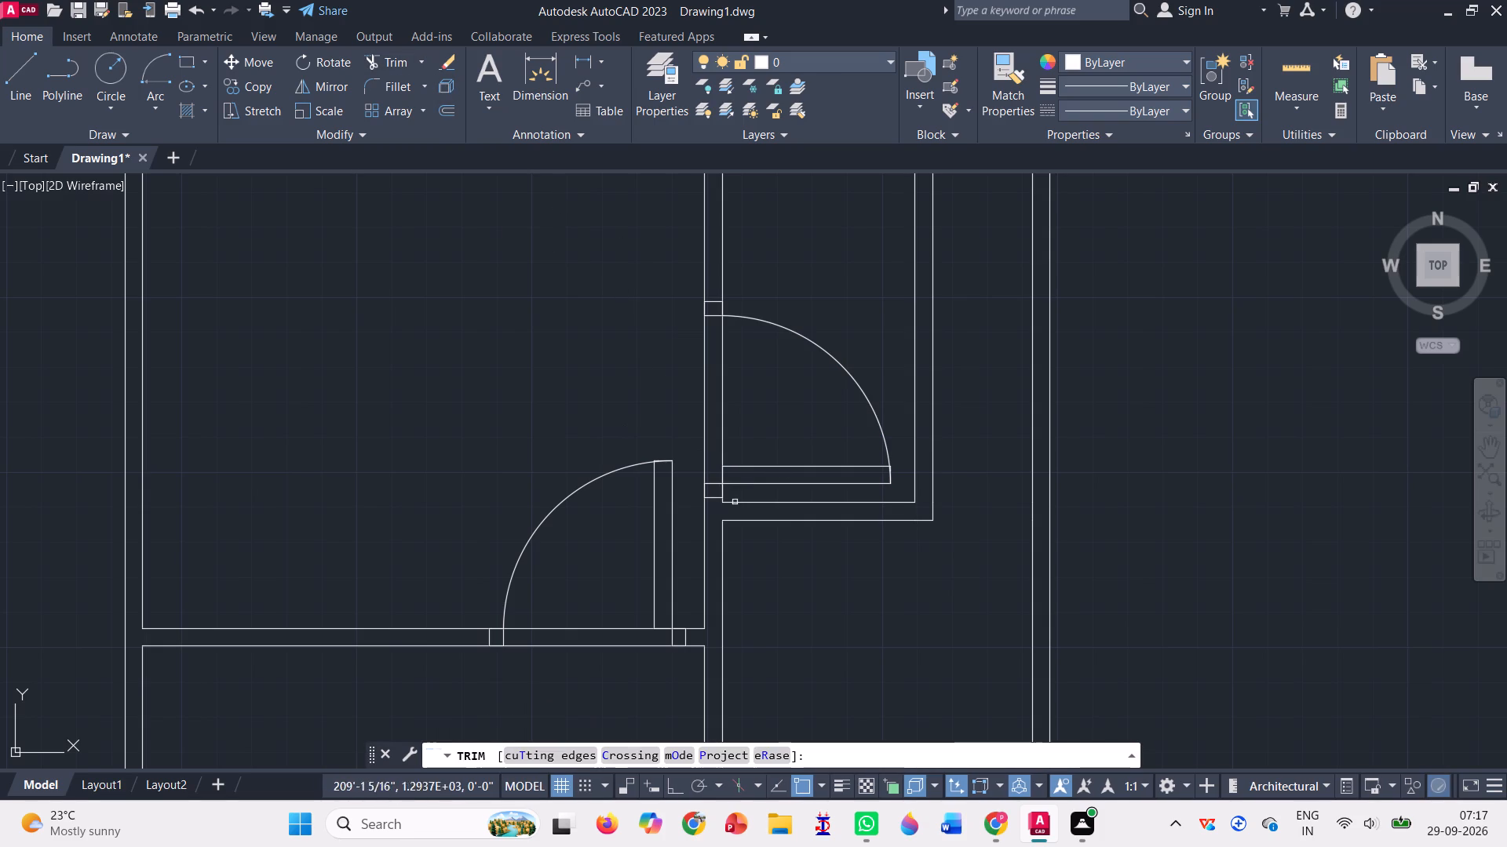
{"action": "scroll", "coordinate": [728, 506], "scroll_direction": "up", "scroll_amount": 3}
{"action": "left_click_drag", "start_coordinate": [662, 392], "coordinate": [663, 522]}
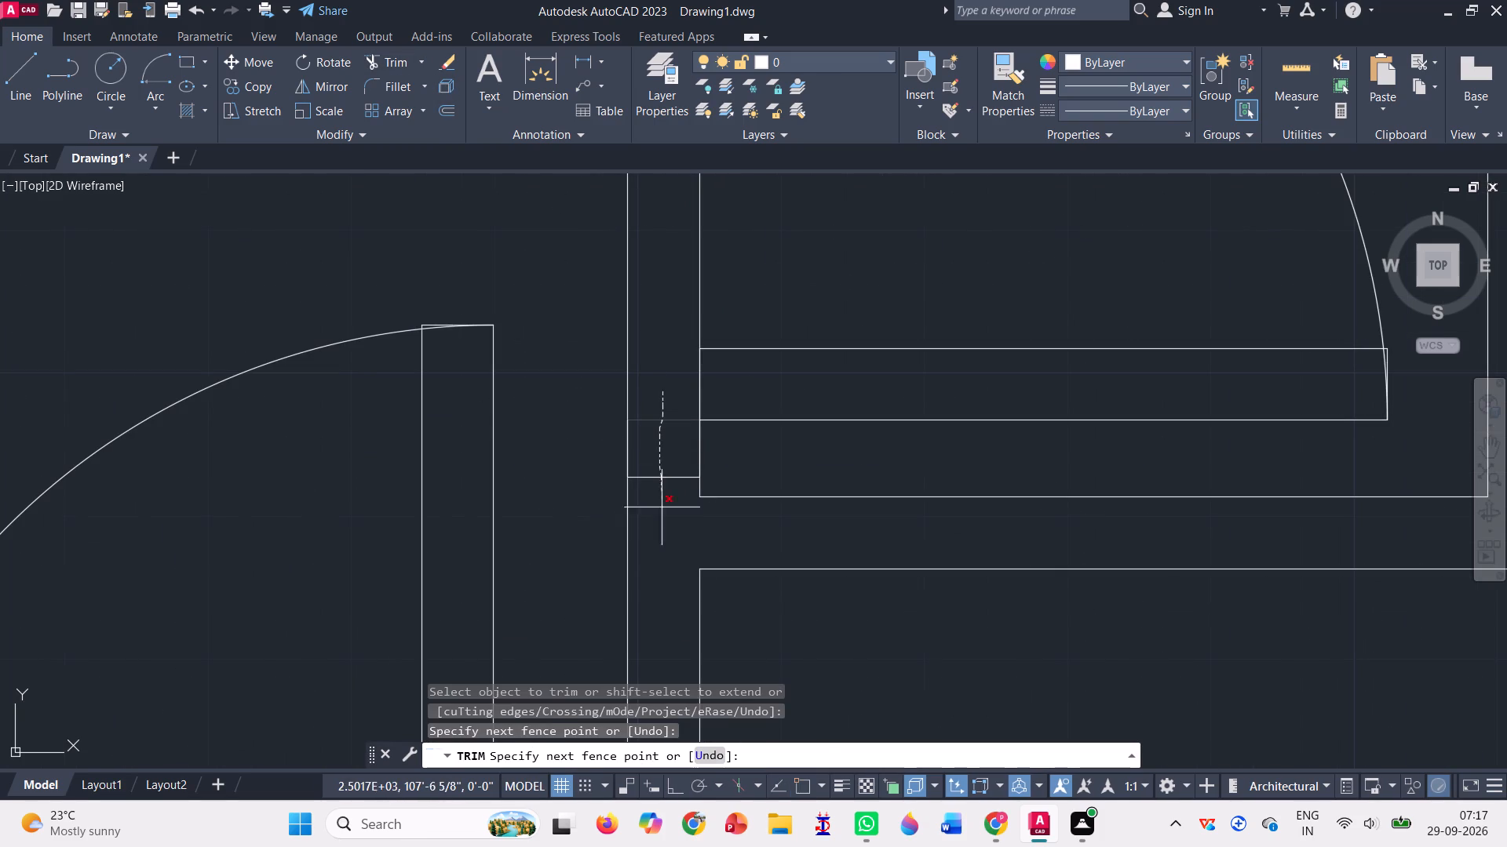
{"action": "left_click_drag", "start_coordinate": [663, 522], "coordinate": [663, 542]}
{"action": "key", "text": "Escape"}
{"action": "scroll", "coordinate": [693, 388], "scroll_direction": "down", "scroll_amount": 3}
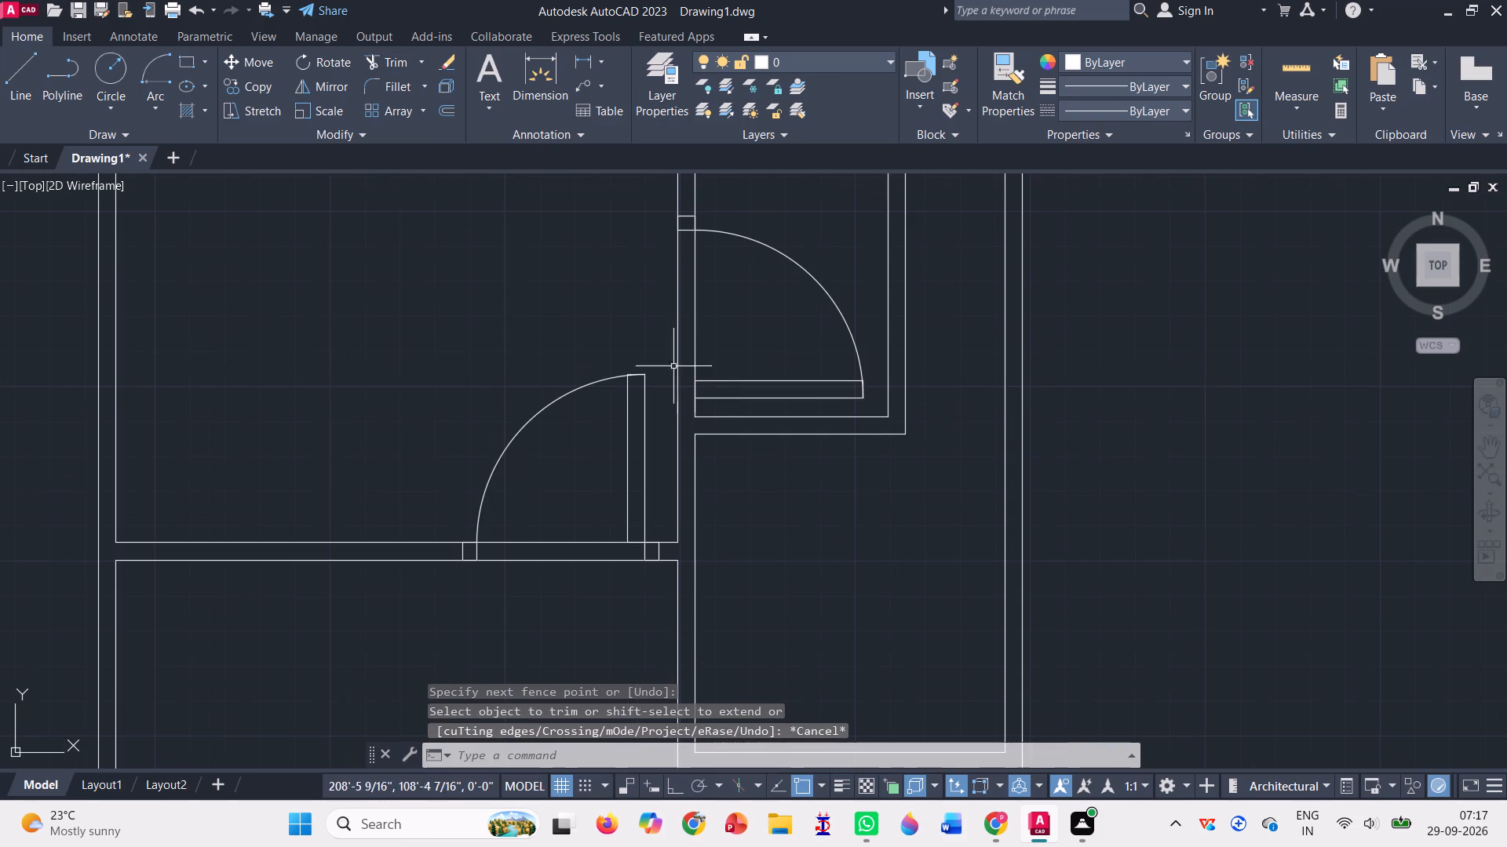
Scale the small top room's door leaf and swing arc to slightly over half size about the leaf's lower-left hinge corner.
{"action": "left_click", "coordinate": [321, 110]}
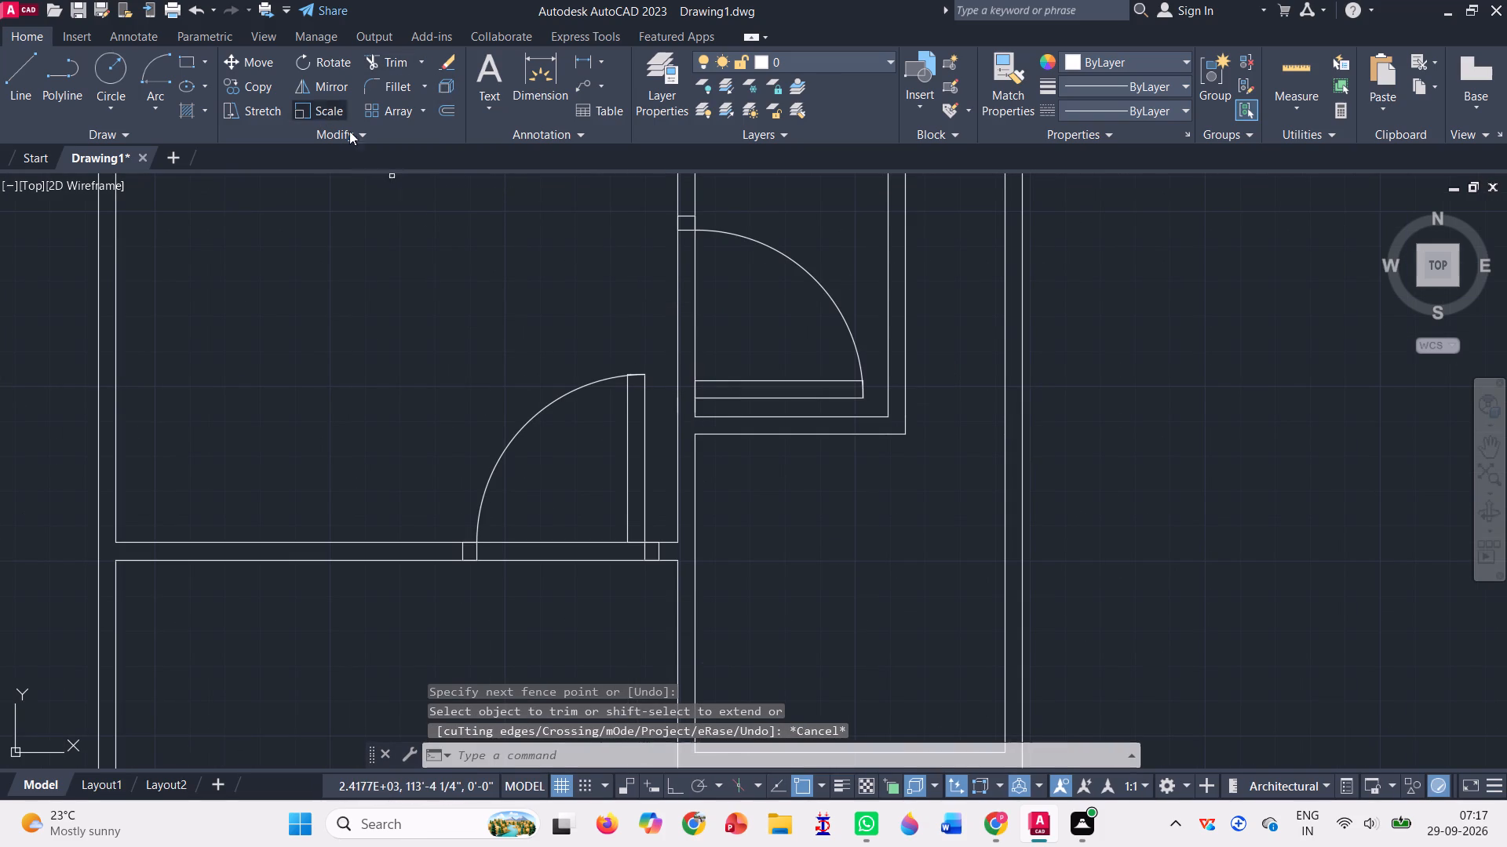
{"action": "left_click", "coordinate": [812, 280]}
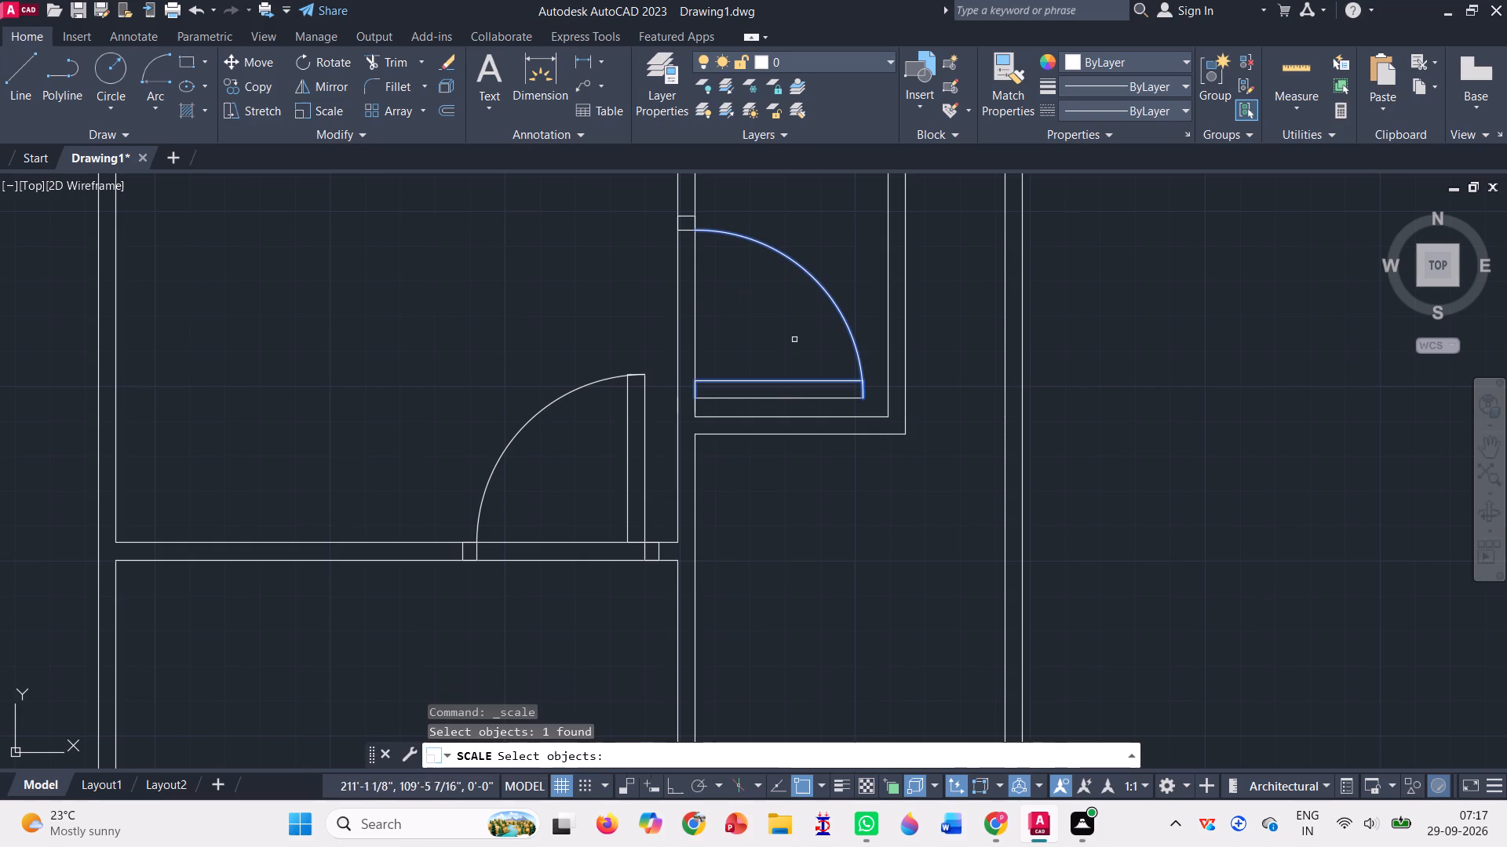
{"action": "left_click", "coordinate": [788, 398]}
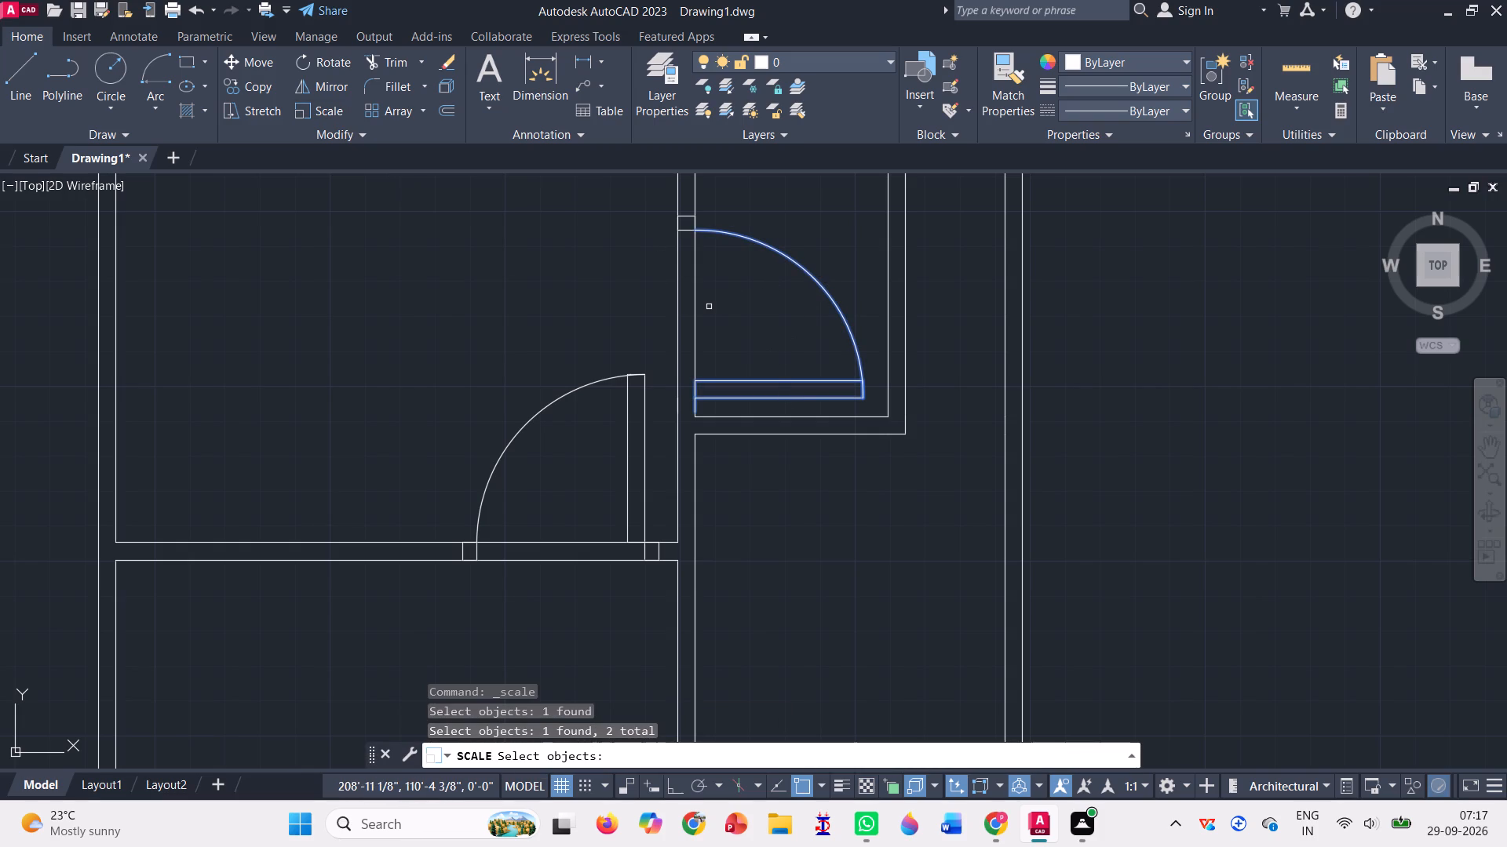
{"action": "key", "text": "Return"}
{"action": "scroll", "coordinate": [710, 307], "scroll_direction": "up", "scroll_amount": 1}
{"action": "scroll", "coordinate": [711, 315], "scroll_direction": "down", "scroll_amount": 1}
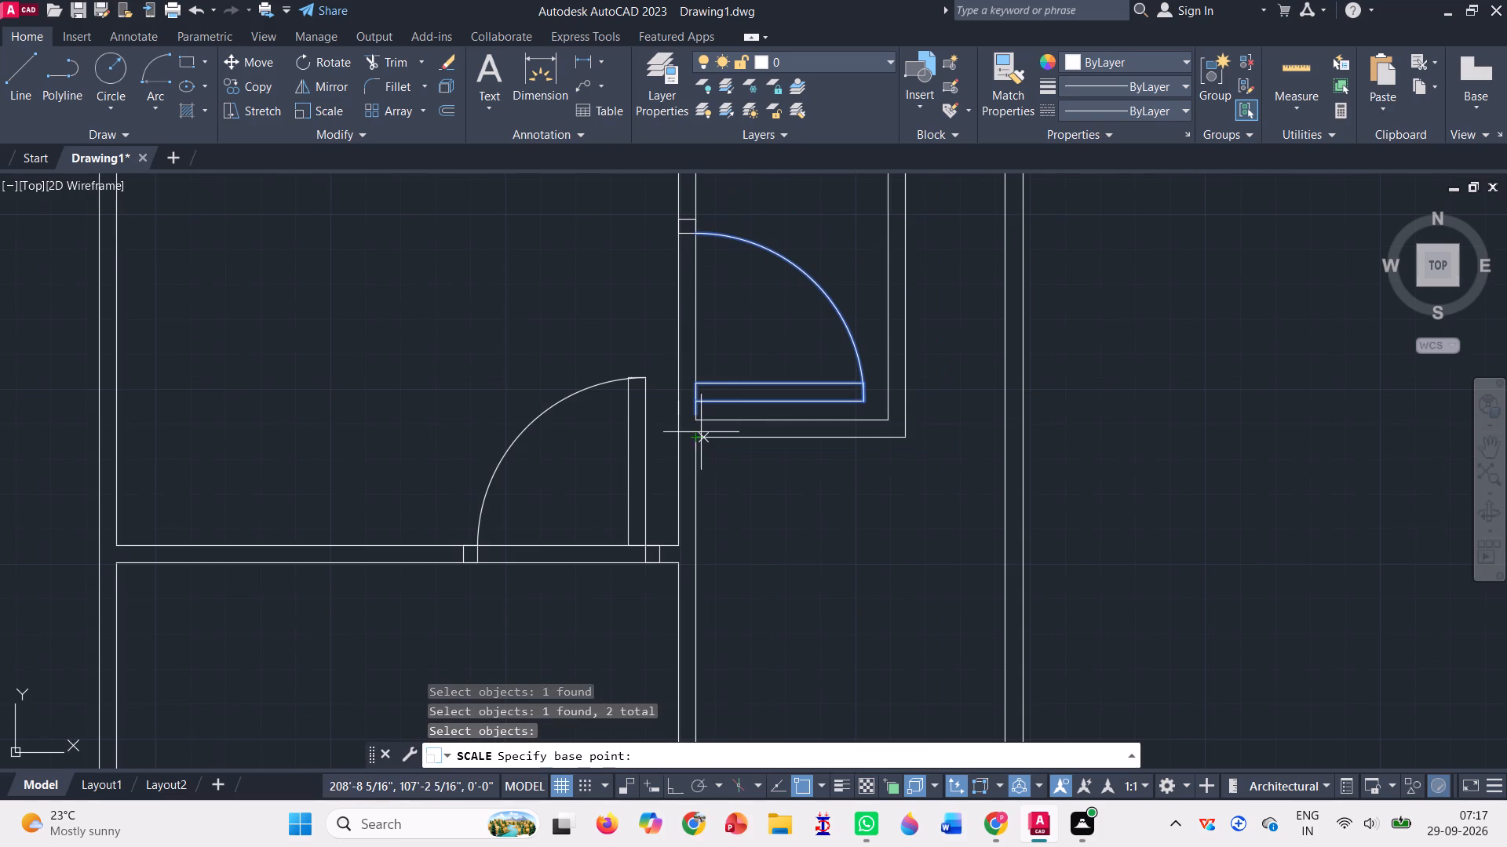
{"action": "left_click", "coordinate": [696, 398]}
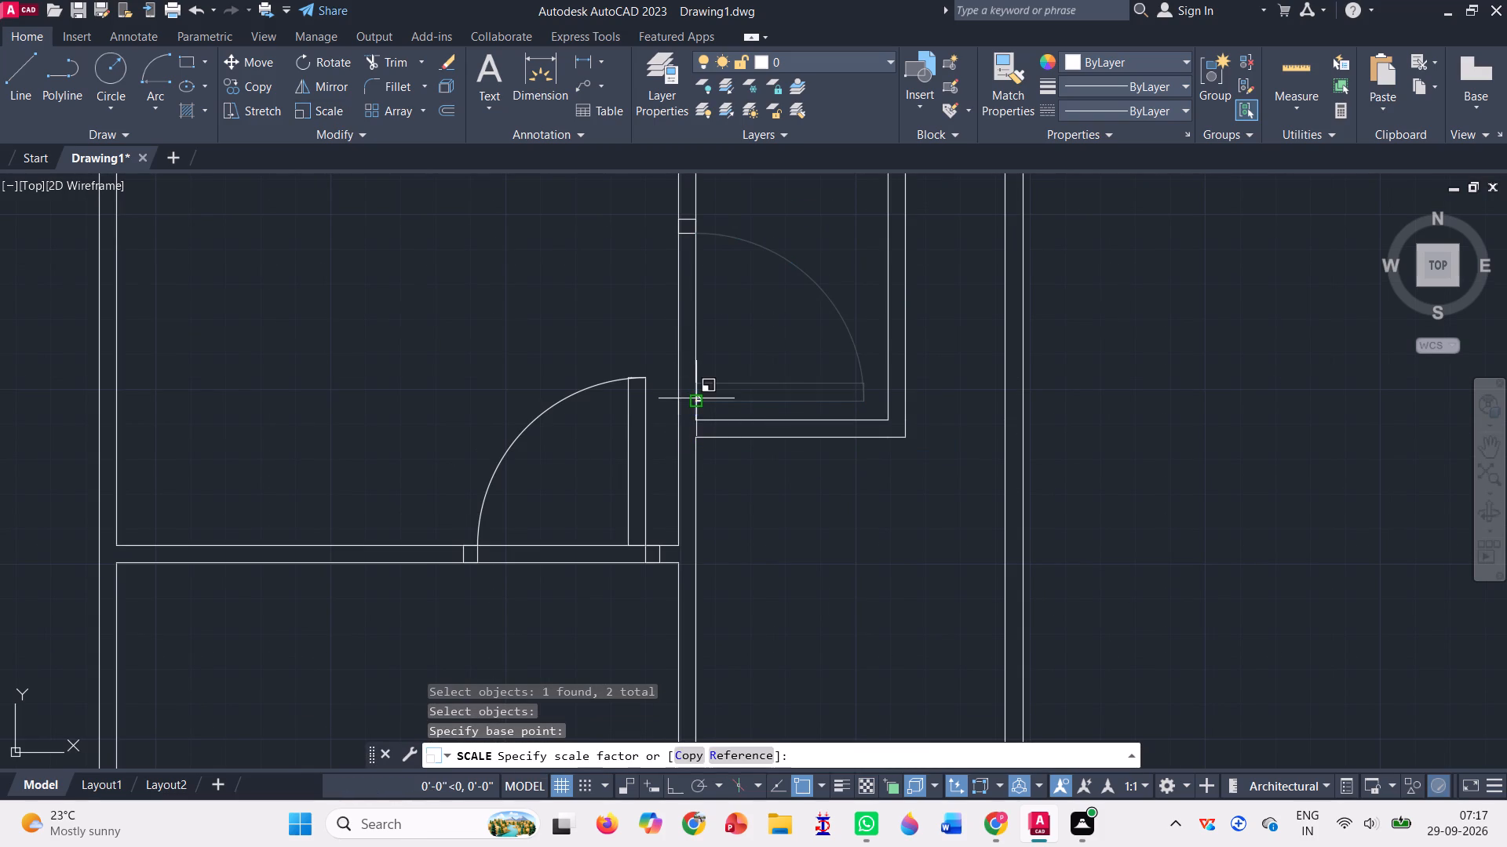
{"action": "left_click", "coordinate": [735, 369]}
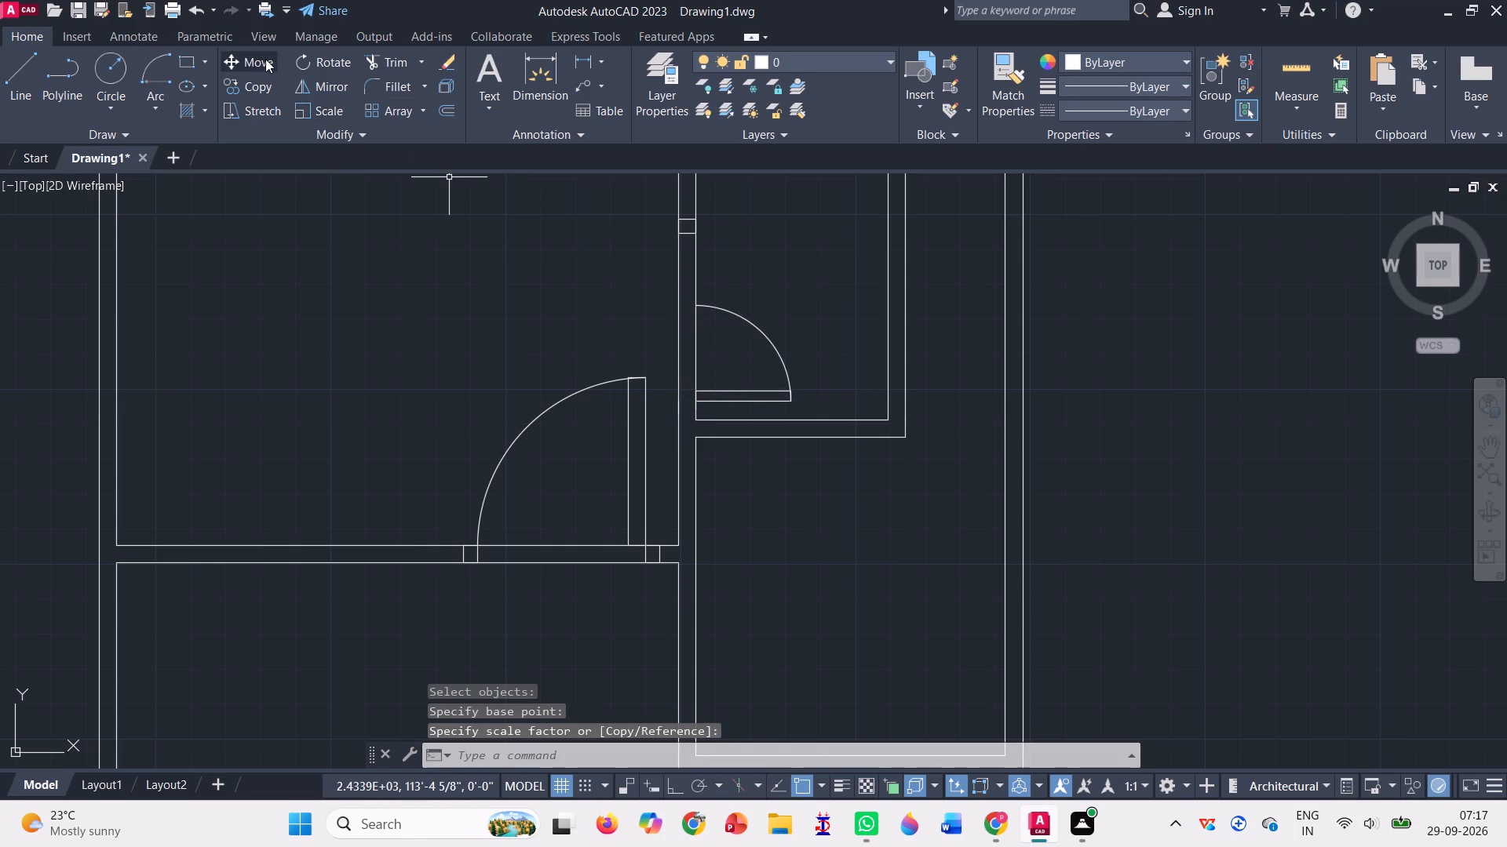
Copy the upper jamb by its lower-right corner to the reduced swing arc's top end and to the trimmed lower jamb's position.
{"action": "left_click", "coordinate": [259, 79]}
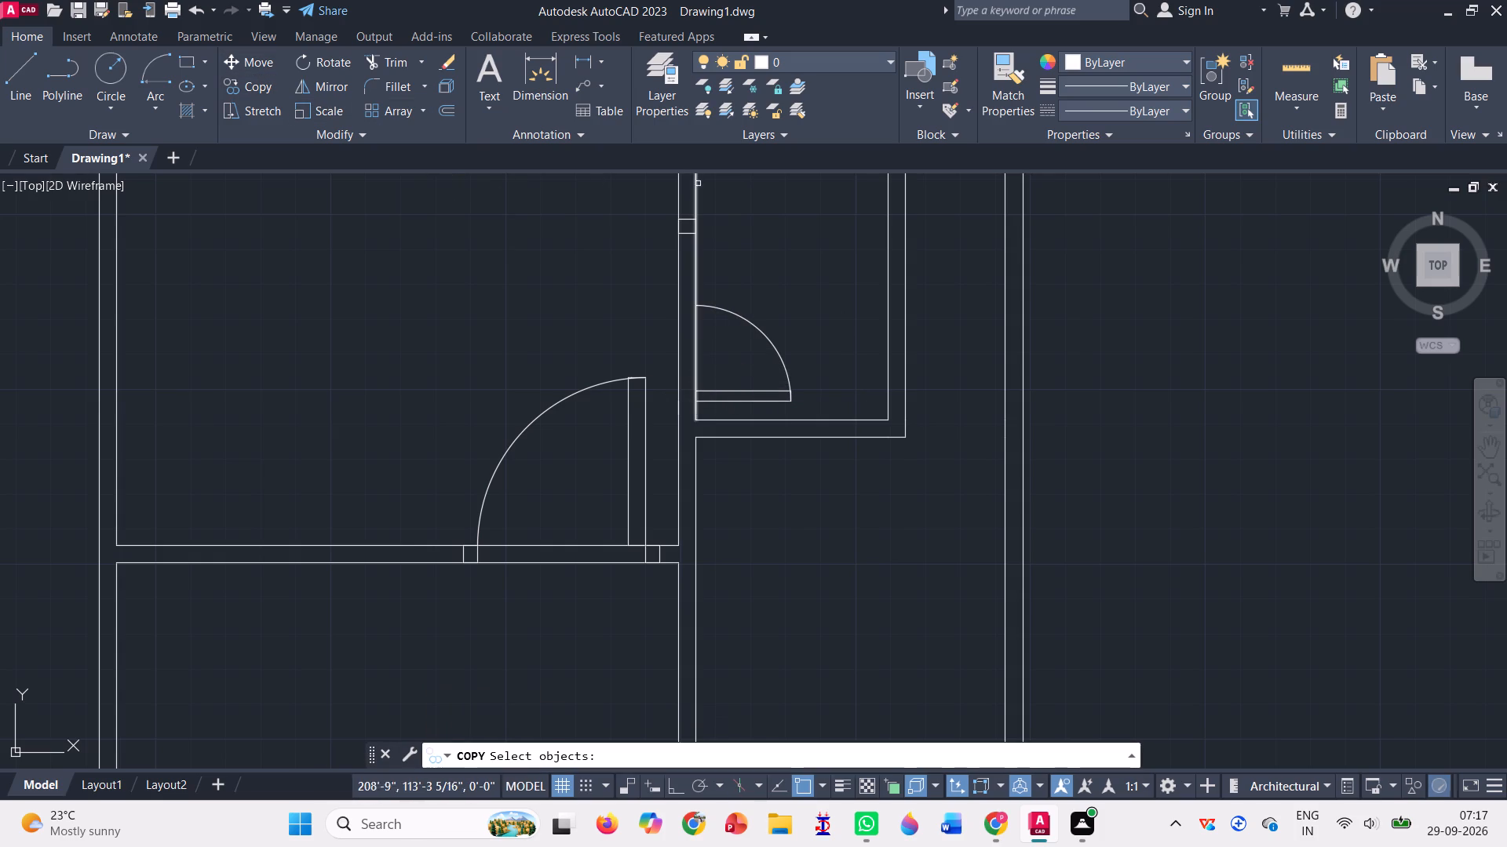
{"action": "scroll", "coordinate": [697, 211], "scroll_direction": "up", "scroll_amount": 3}
{"action": "left_click", "coordinate": [648, 237]}
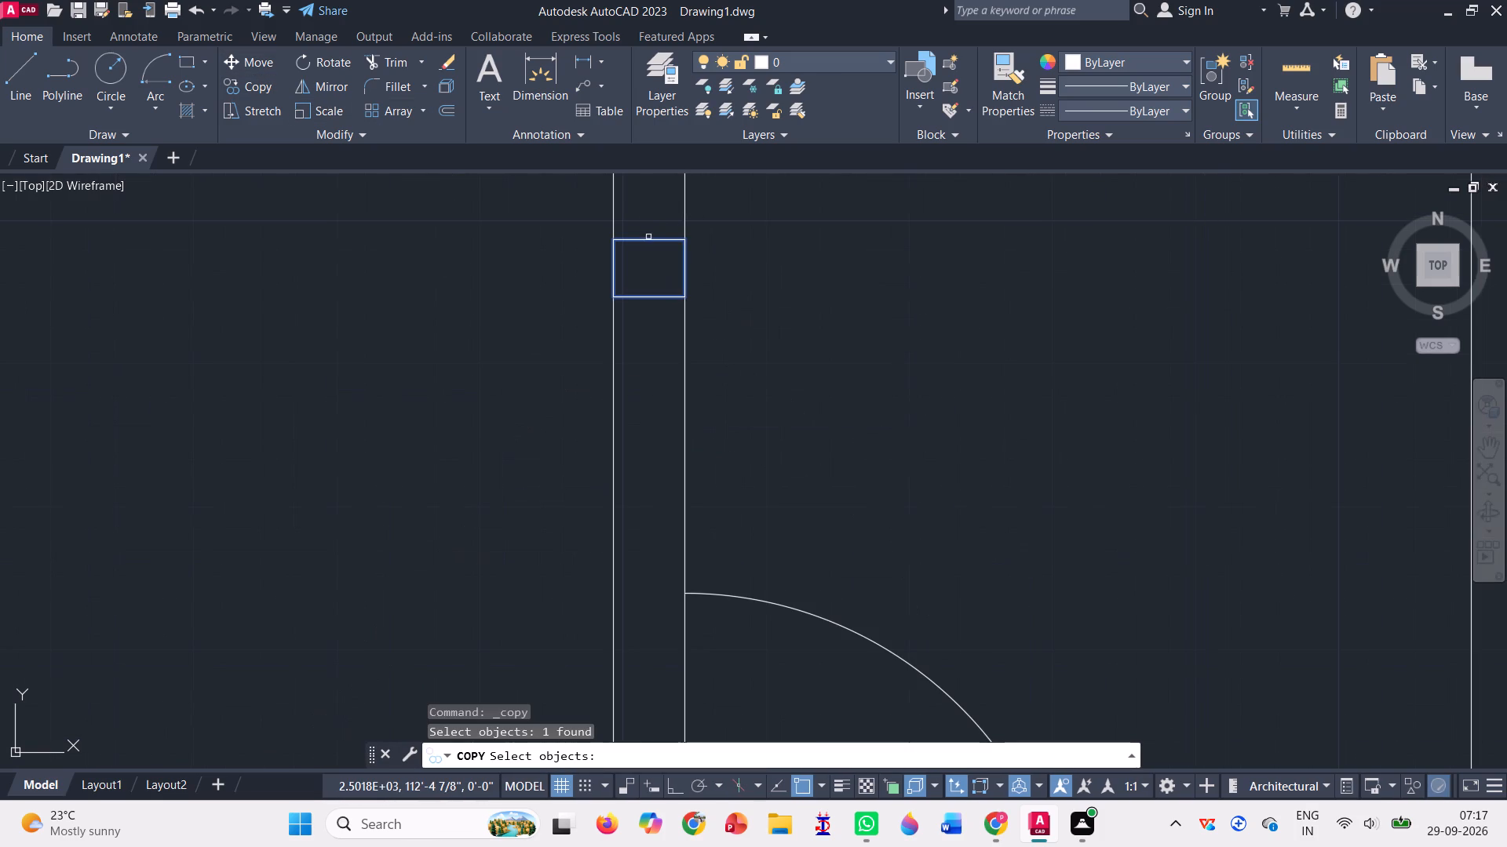
{"action": "key", "text": "Return"}
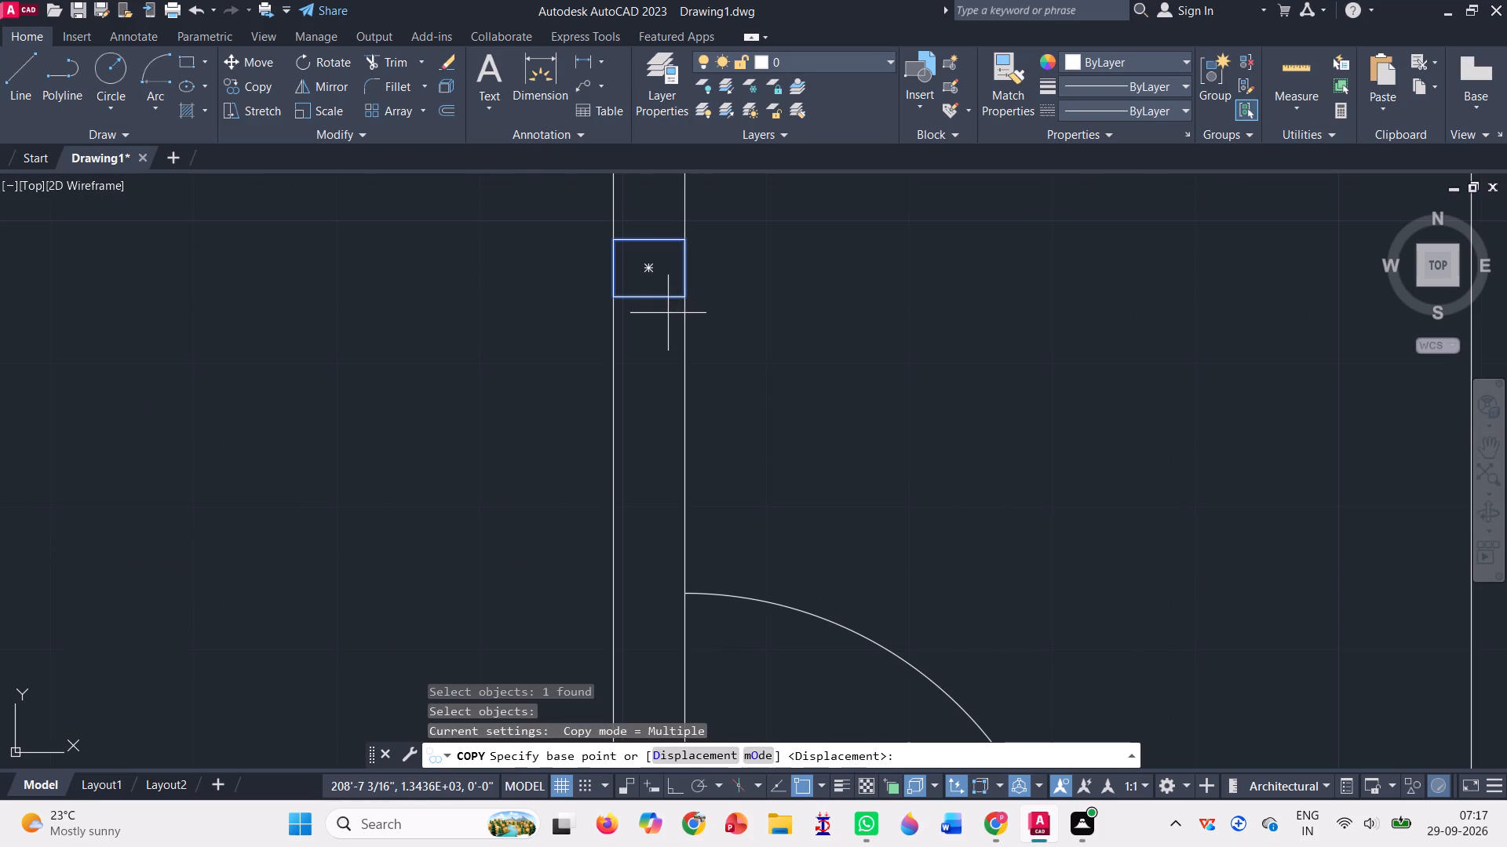
{"action": "left_click", "coordinate": [684, 293]}
{"action": "scroll", "coordinate": [684, 293], "scroll_direction": "down", "scroll_amount": 1}
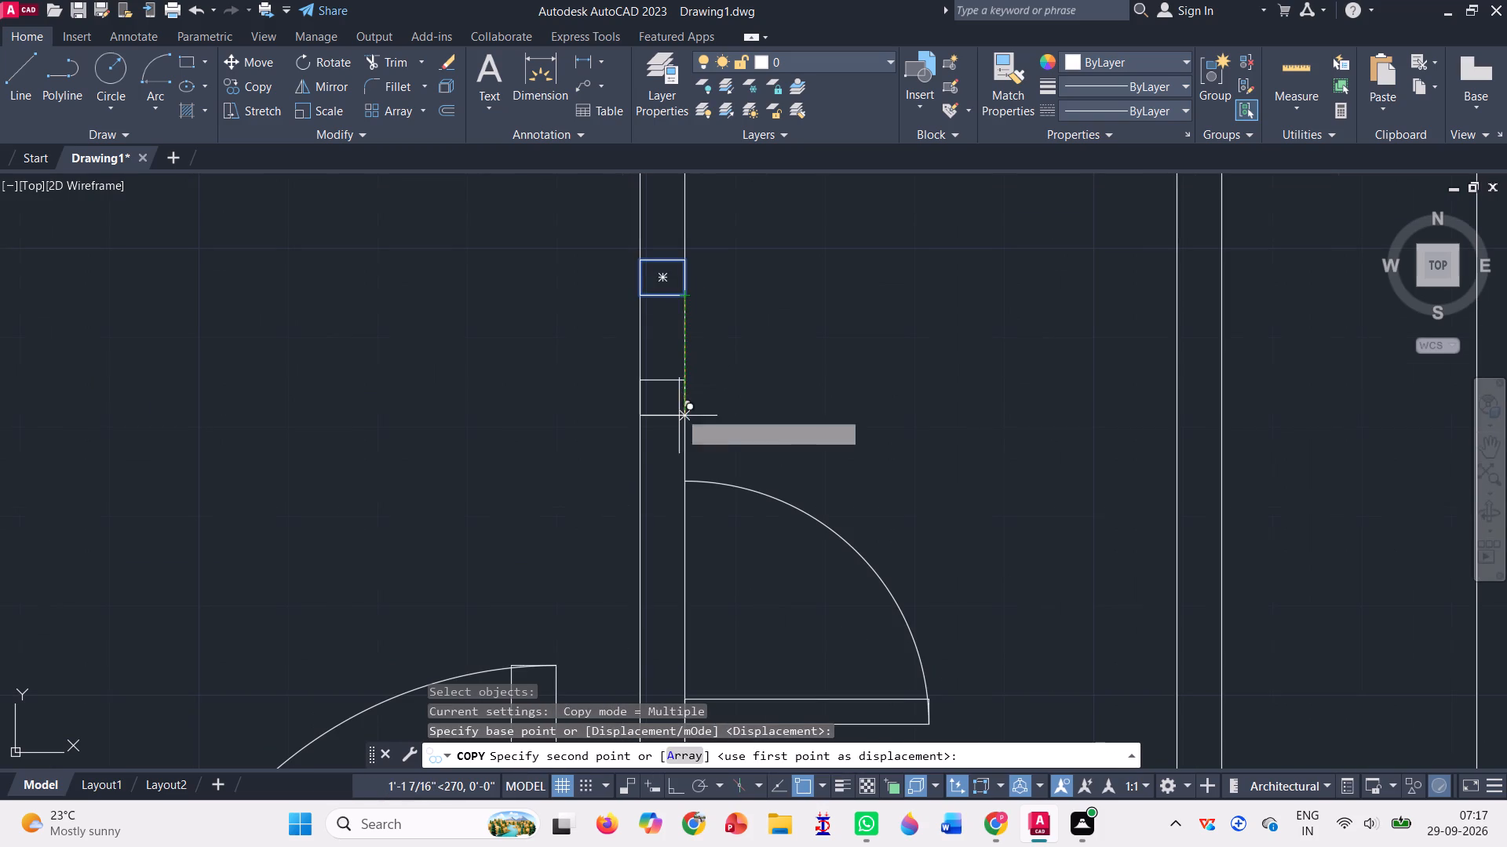
{"action": "left_click", "coordinate": [685, 486]}
{"action": "scroll", "coordinate": [669, 362], "scroll_direction": "down", "scroll_amount": 2}
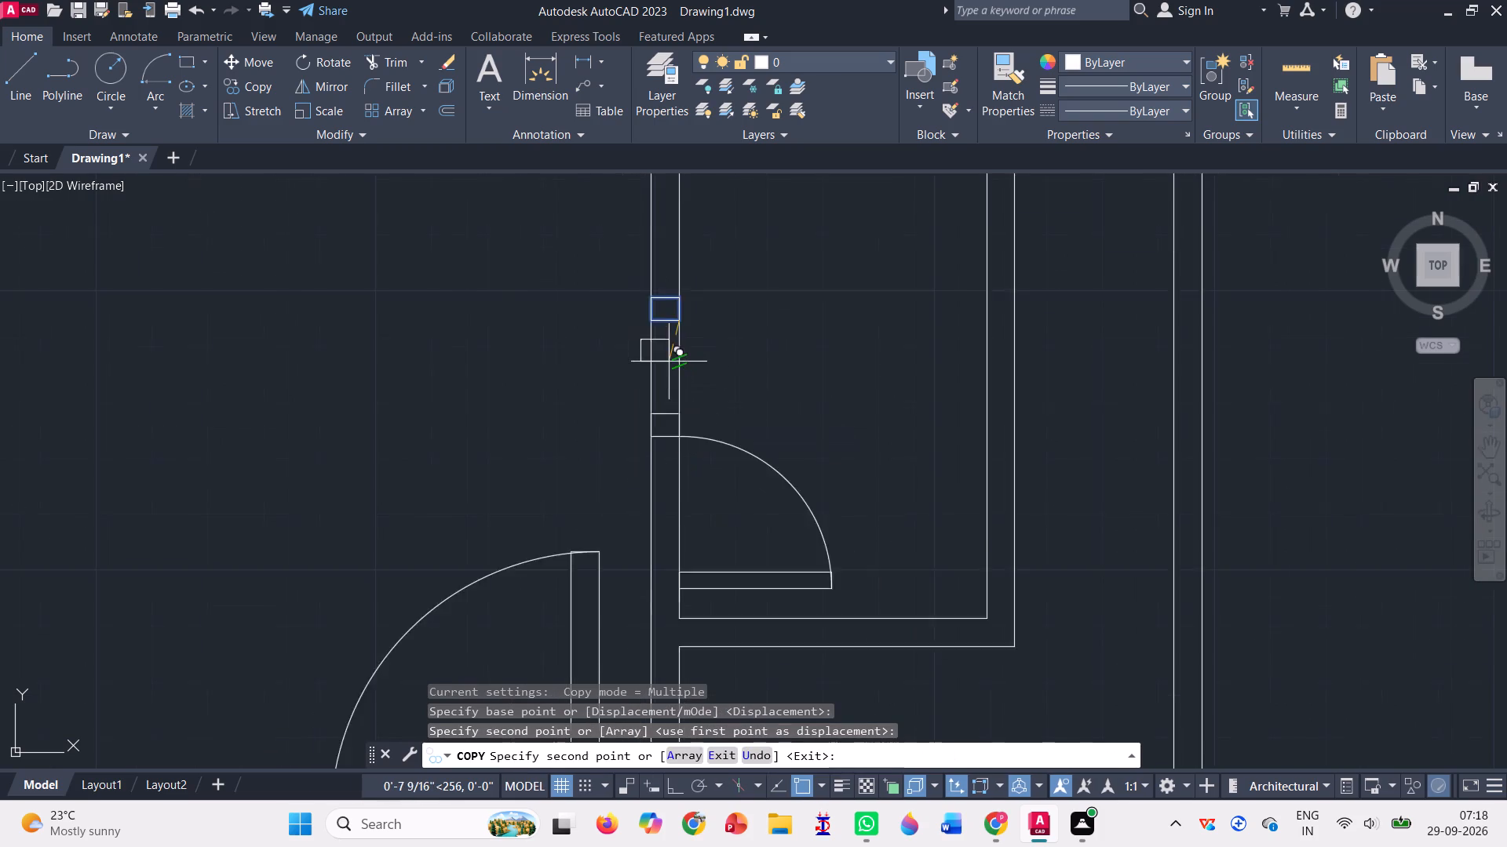
{"action": "scroll", "coordinate": [681, 523], "scroll_direction": "up", "scroll_amount": 4}
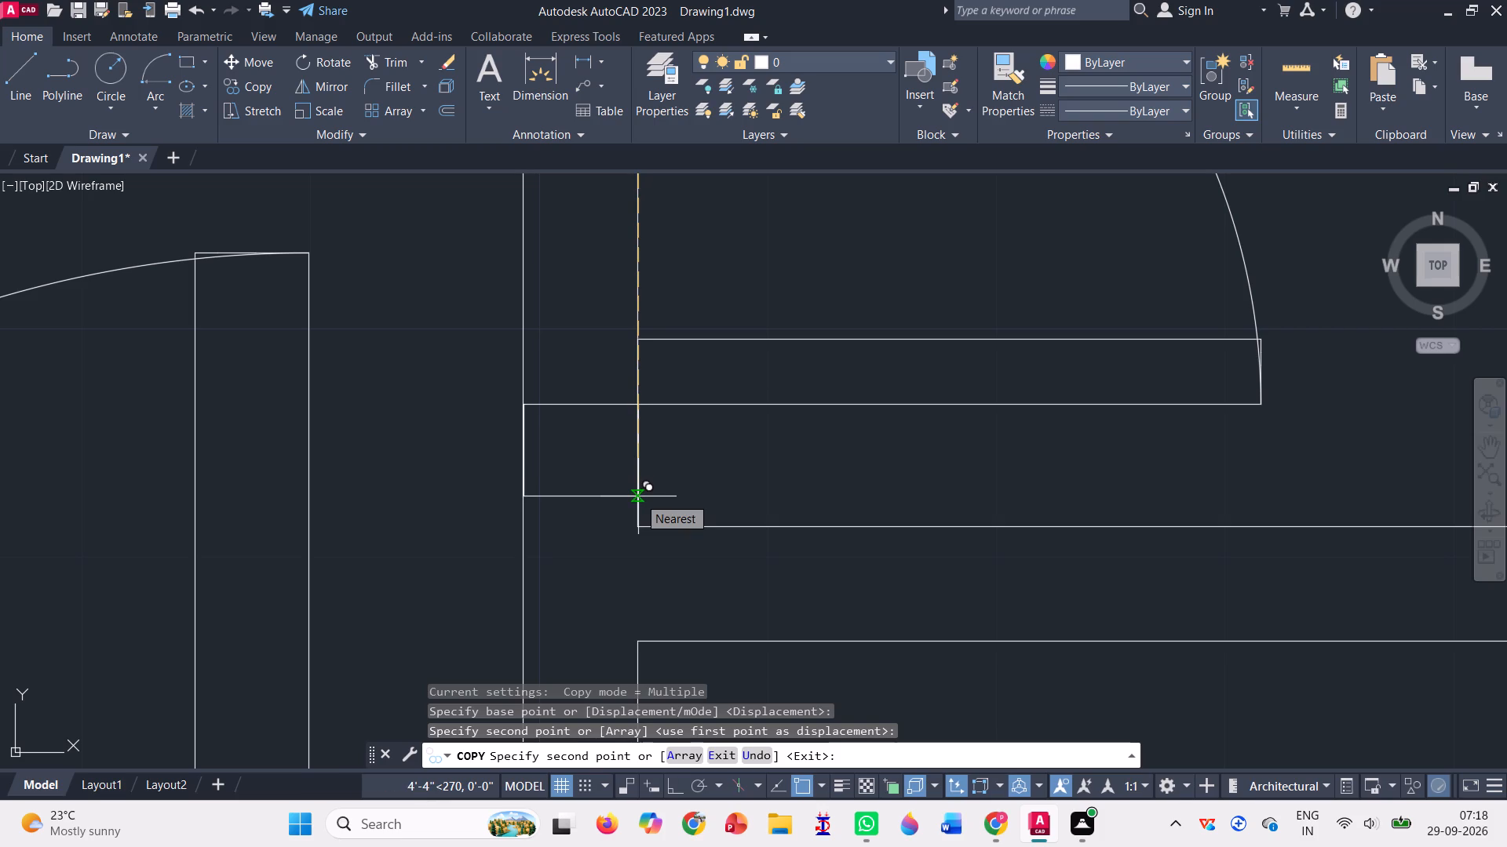
{"action": "left_click", "coordinate": [638, 496]}
{"action": "scroll", "coordinate": [629, 489], "scroll_direction": "down", "scroll_amount": 5}
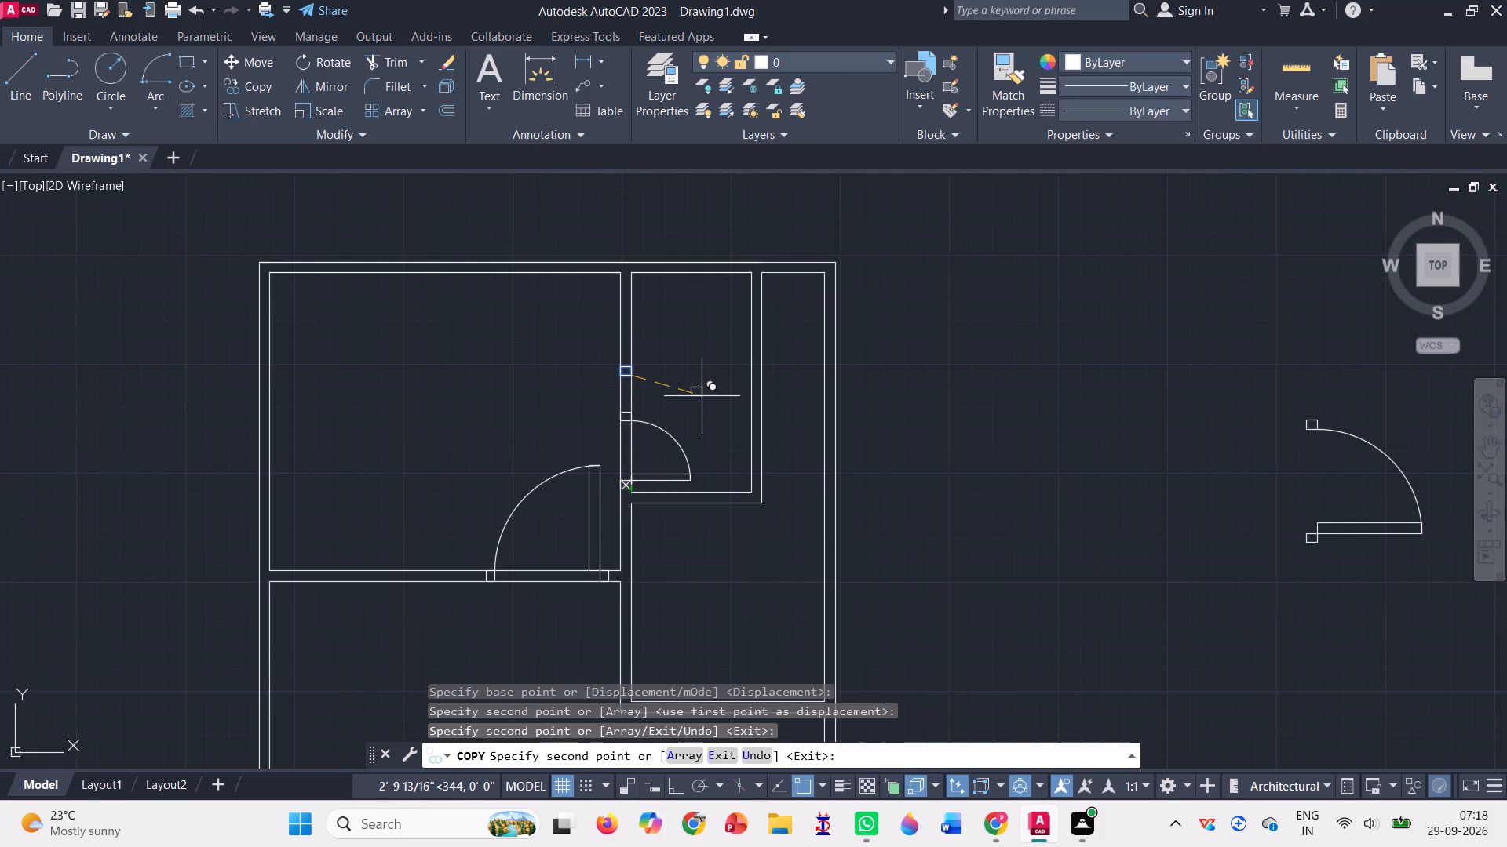
{"action": "key", "text": "Return"}
Erase the original upper jamb left in the wall above the reduced door.
{"action": "scroll", "coordinate": [637, 376], "scroll_direction": "up", "scroll_amount": 3}
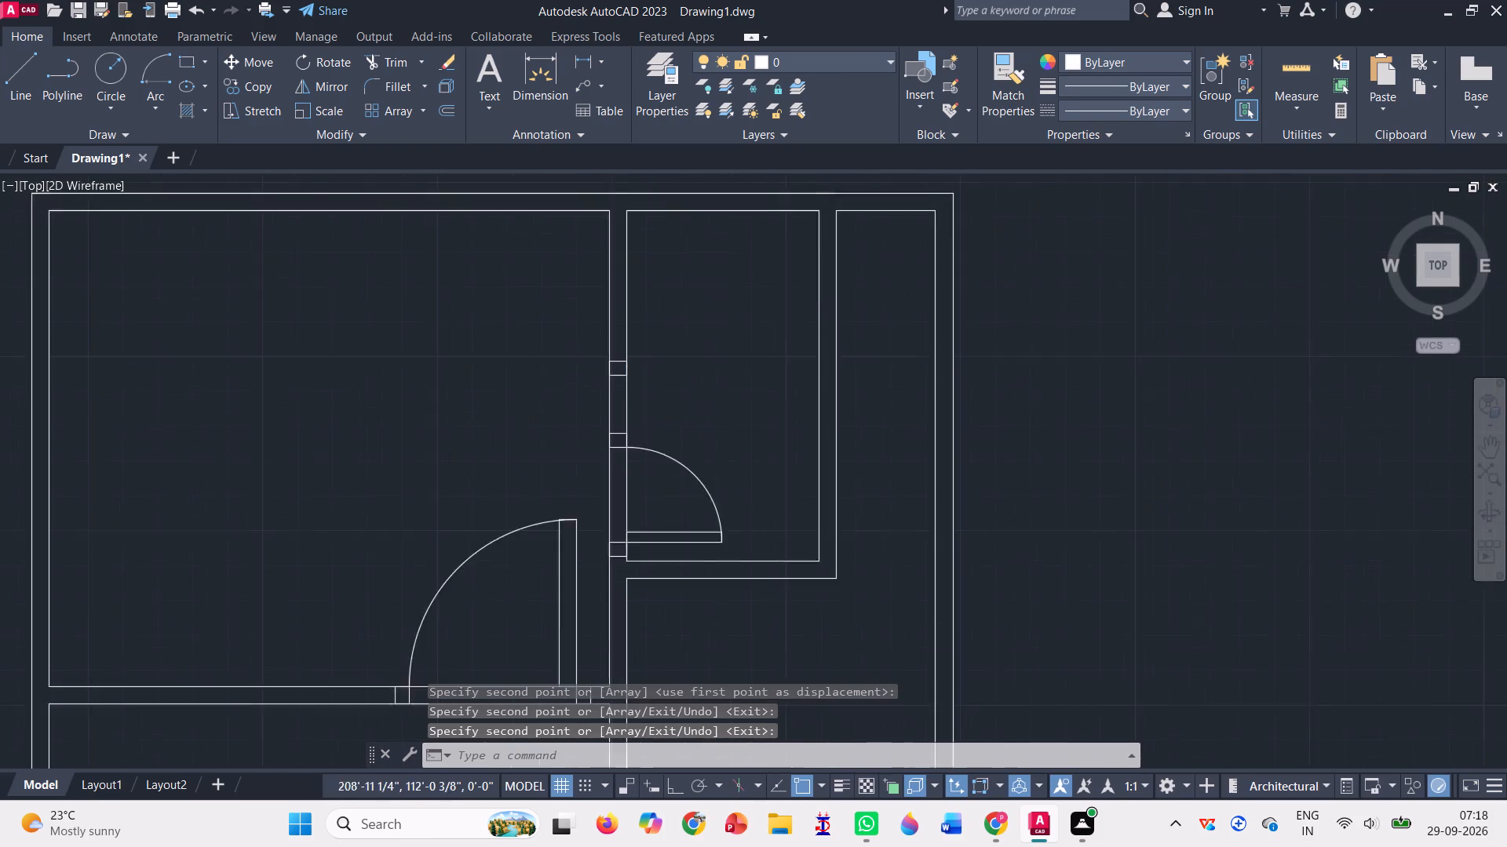
{"action": "scroll", "coordinate": [637, 376], "scroll_direction": "up", "scroll_amount": 1}
{"action": "left_click", "coordinate": [560, 311]}
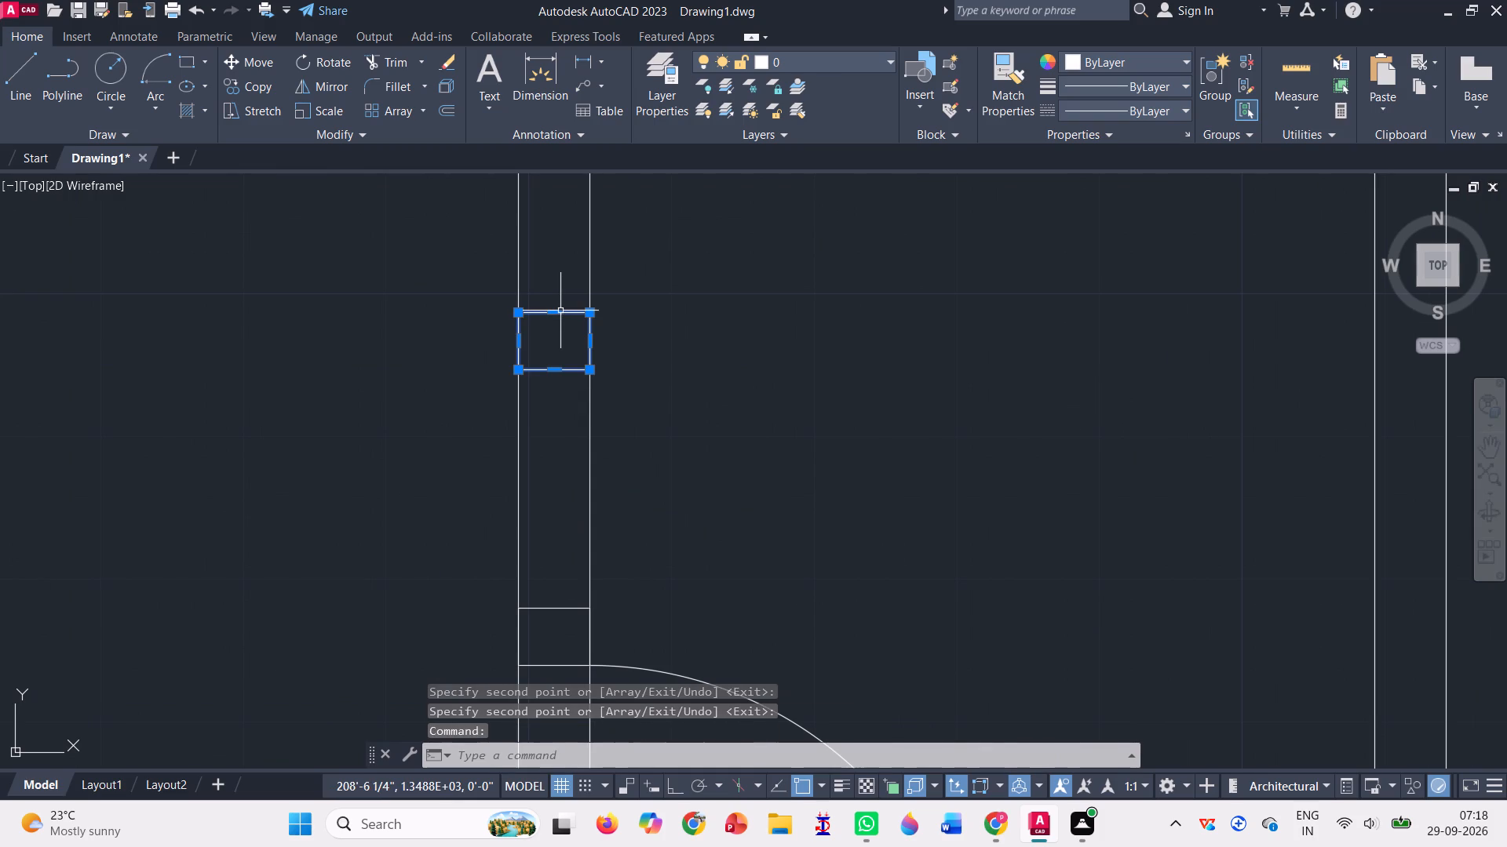
{"action": "key", "text": "Delete"}
Copy the reduced door with both jambs by its leaf's lower-right corner into the empty space just right of the floor plan.
{"action": "scroll", "coordinate": [560, 311], "scroll_direction": "down", "scroll_amount": 3}
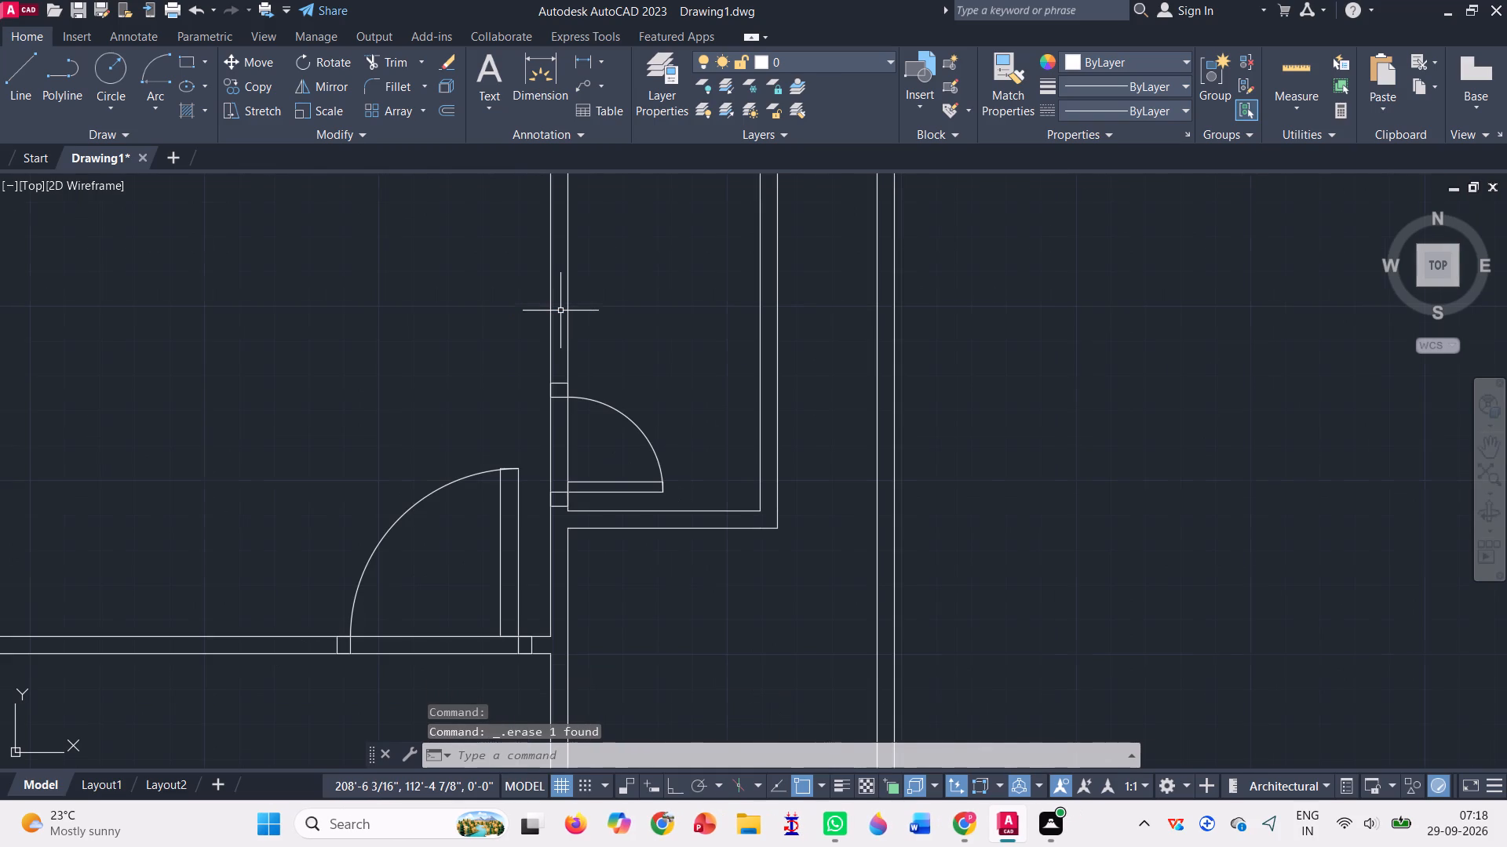
{"action": "left_click", "coordinate": [255, 85]}
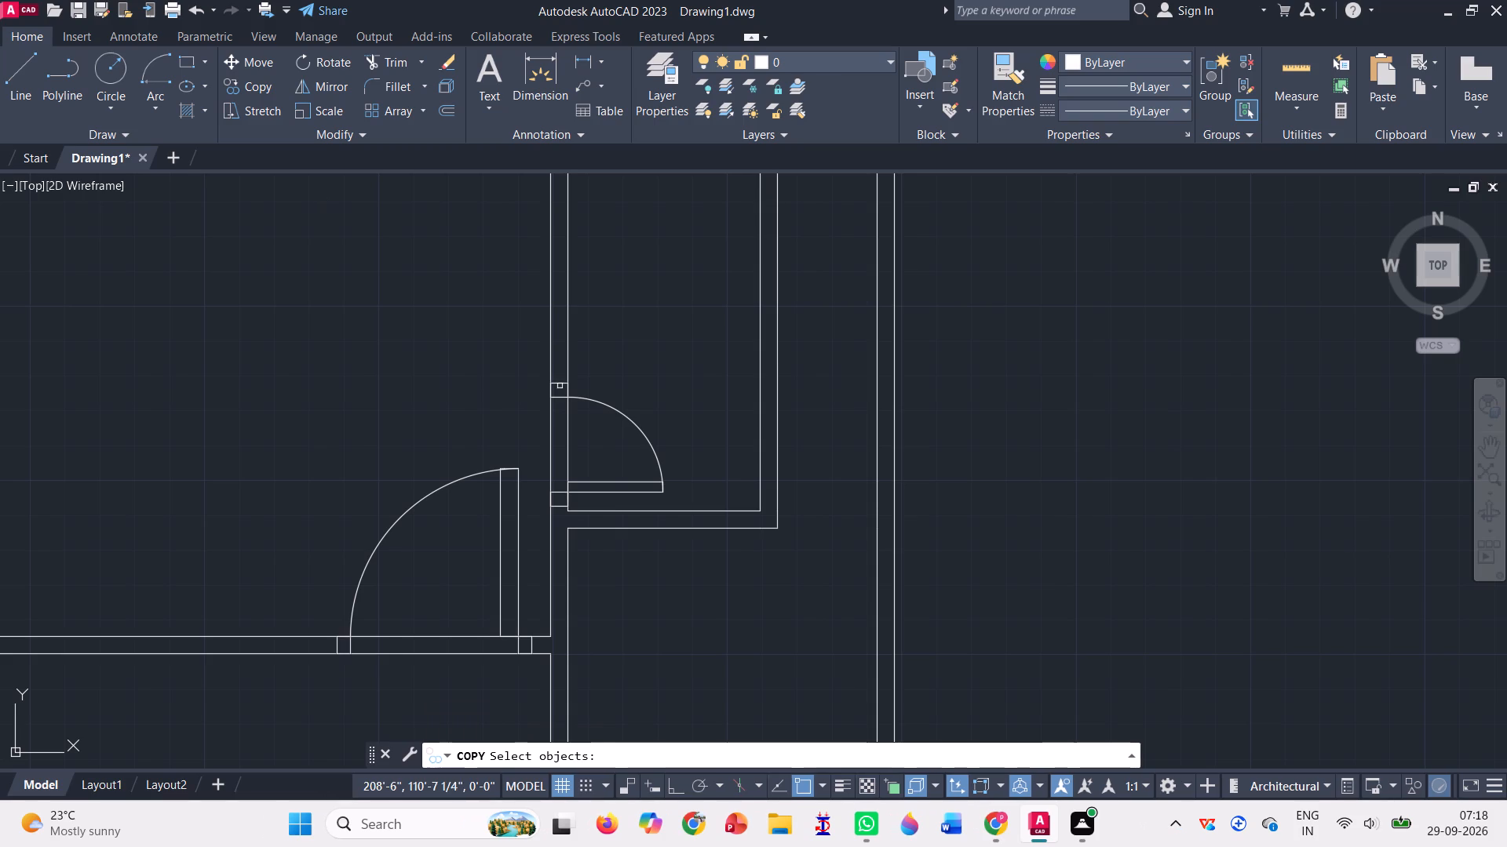
{"action": "left_click", "coordinate": [559, 380]}
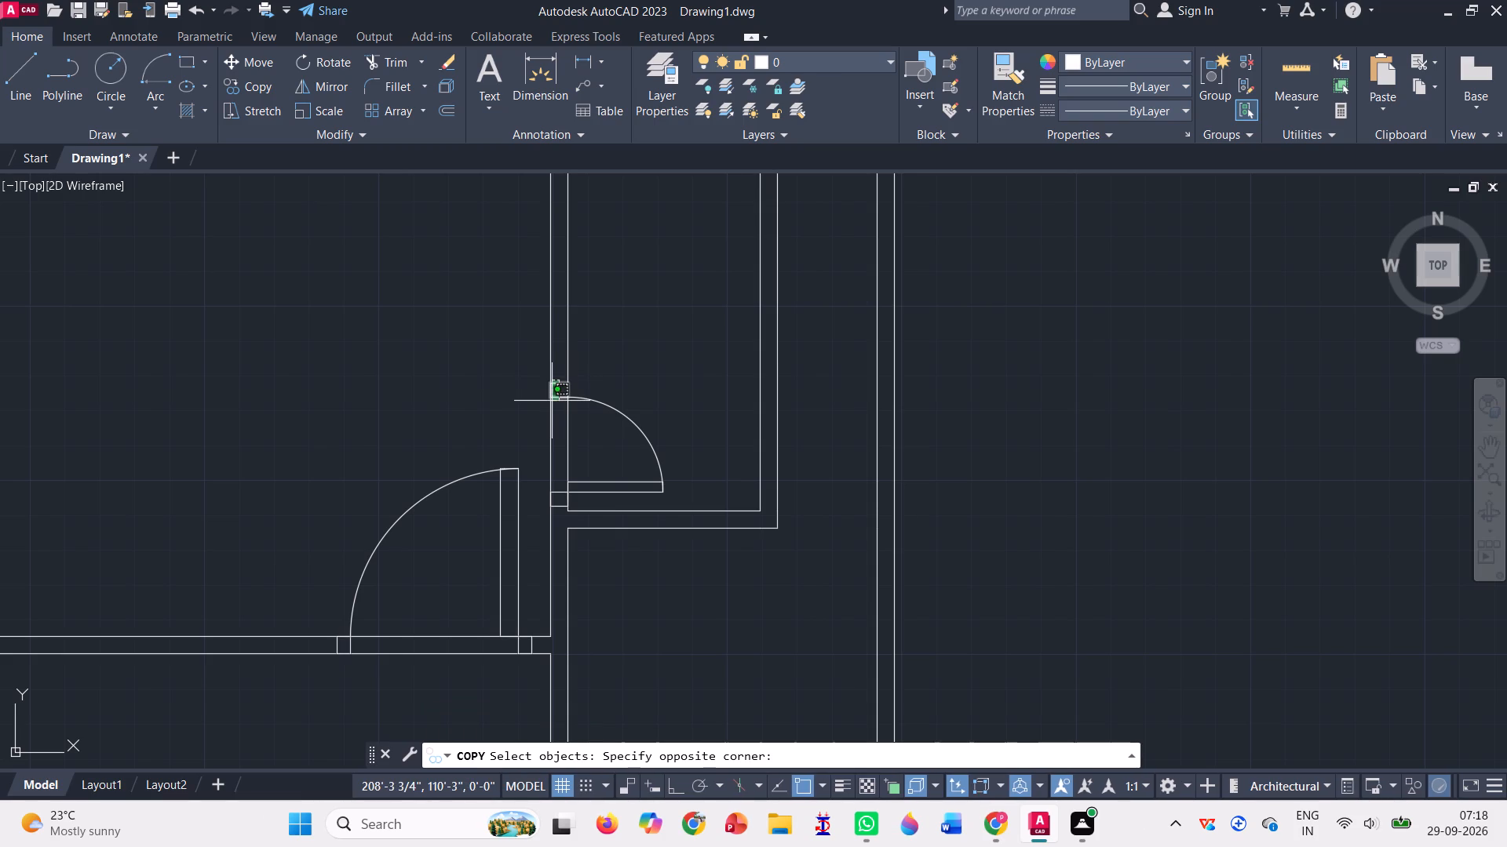
{"action": "left_click", "coordinate": [552, 401]}
{"action": "left_click", "coordinate": [593, 402]}
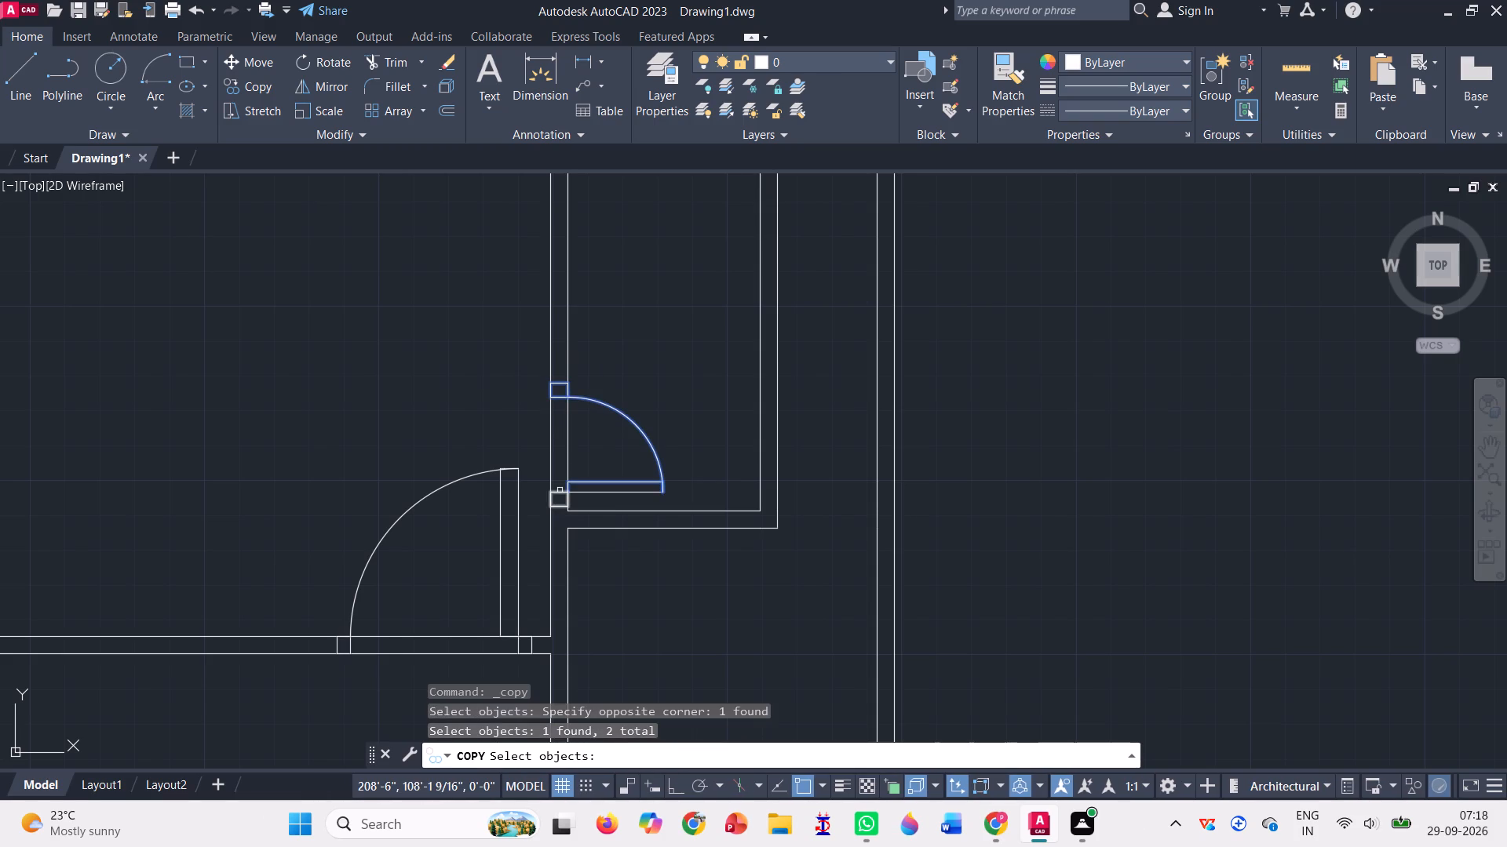
{"action": "left_click", "coordinate": [559, 494]}
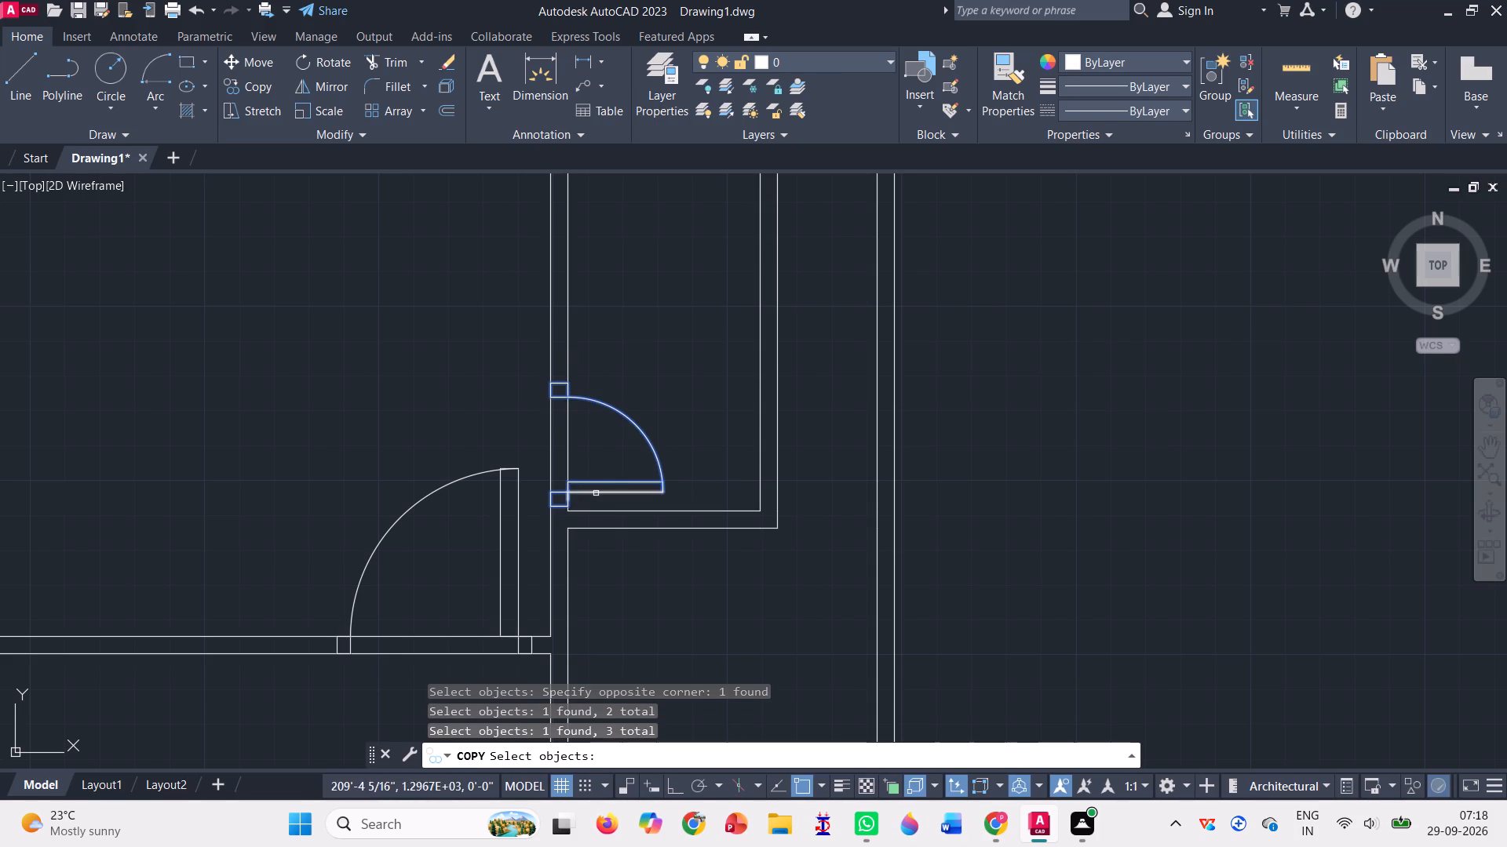
{"action": "left_click", "coordinate": [596, 493]}
{"action": "key", "text": "Return"}
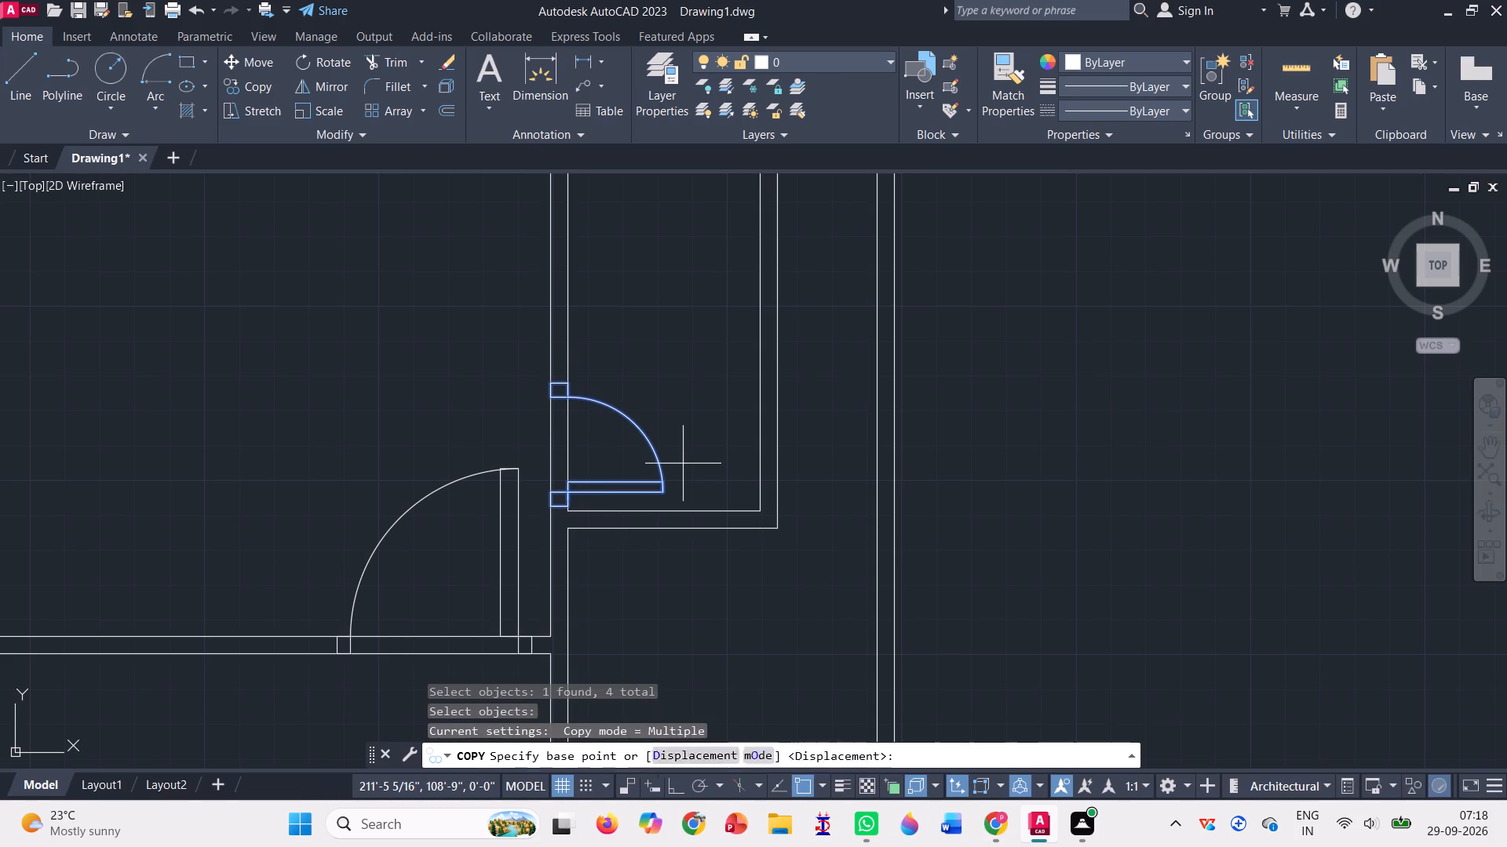
{"action": "left_click", "coordinate": [659, 493]}
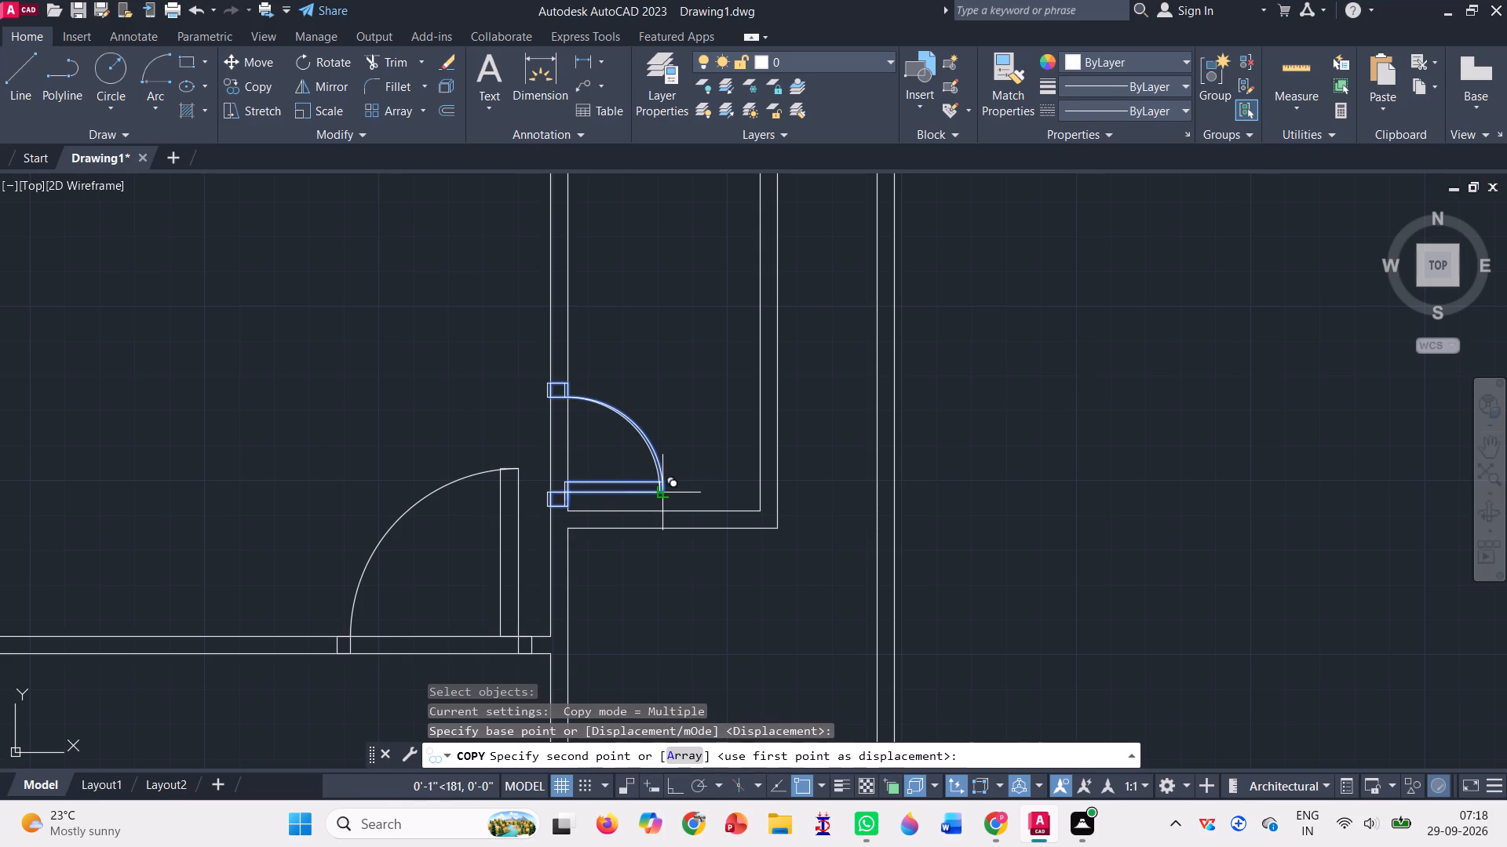
{"action": "left_click", "coordinate": [1220, 434]}
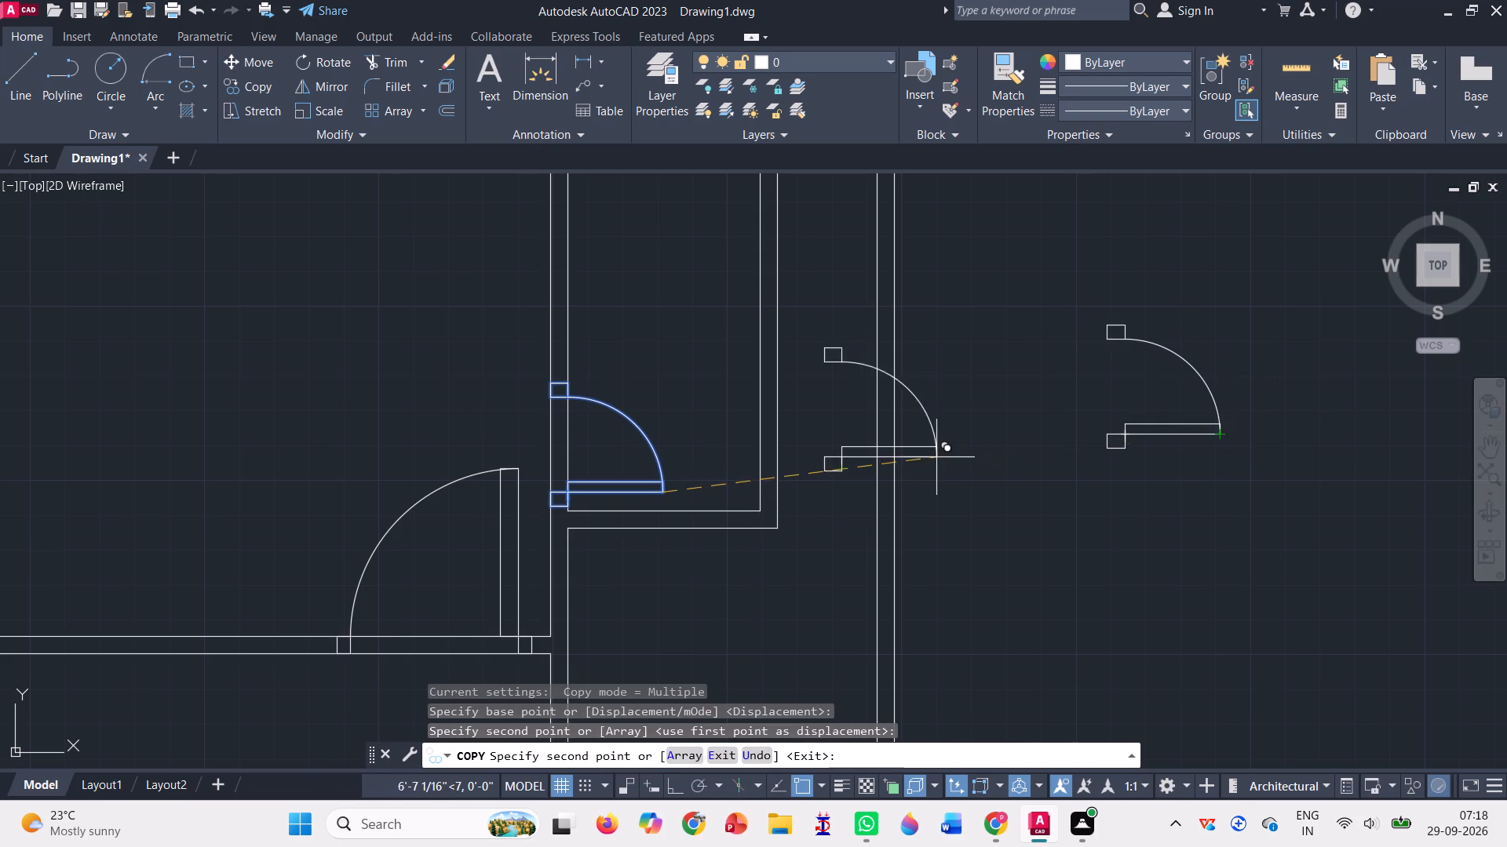
{"action": "key", "text": "Escape"}
{"action": "scroll", "coordinate": [747, 409], "scroll_direction": "down", "scroll_amount": 3}
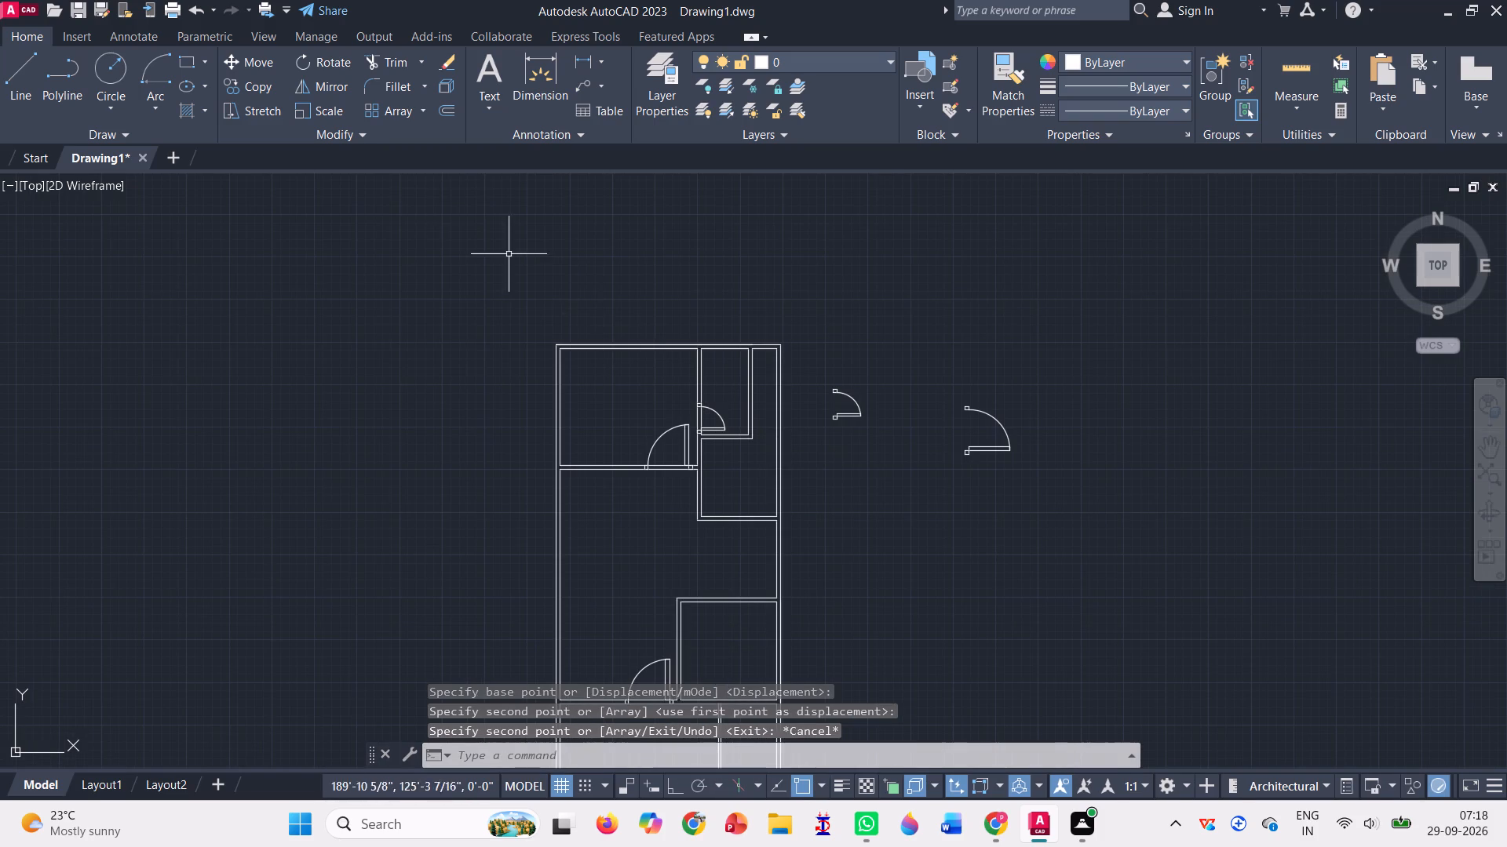
Rotate the reduced door copy and its jambs 90 degrees counterclockwise about the lower jamb's lower-right corner, with Ortho on.
{"action": "left_click", "coordinate": [306, 64]}
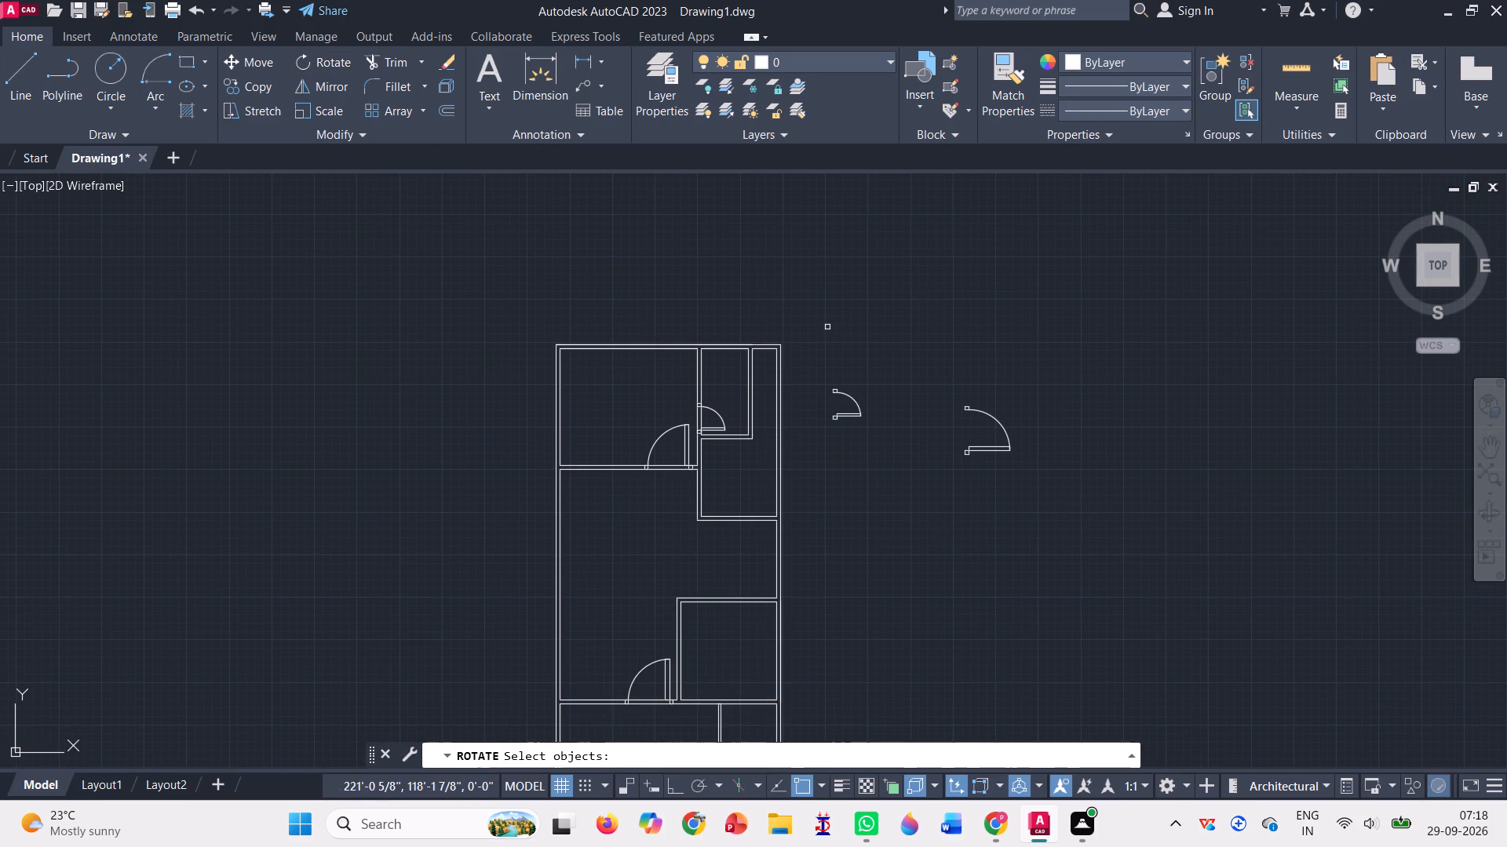
{"action": "scroll", "coordinate": [842, 398], "scroll_direction": "up", "scroll_amount": 1}
{"action": "left_click_drag", "start_coordinate": [798, 365], "coordinate": [789, 499]}
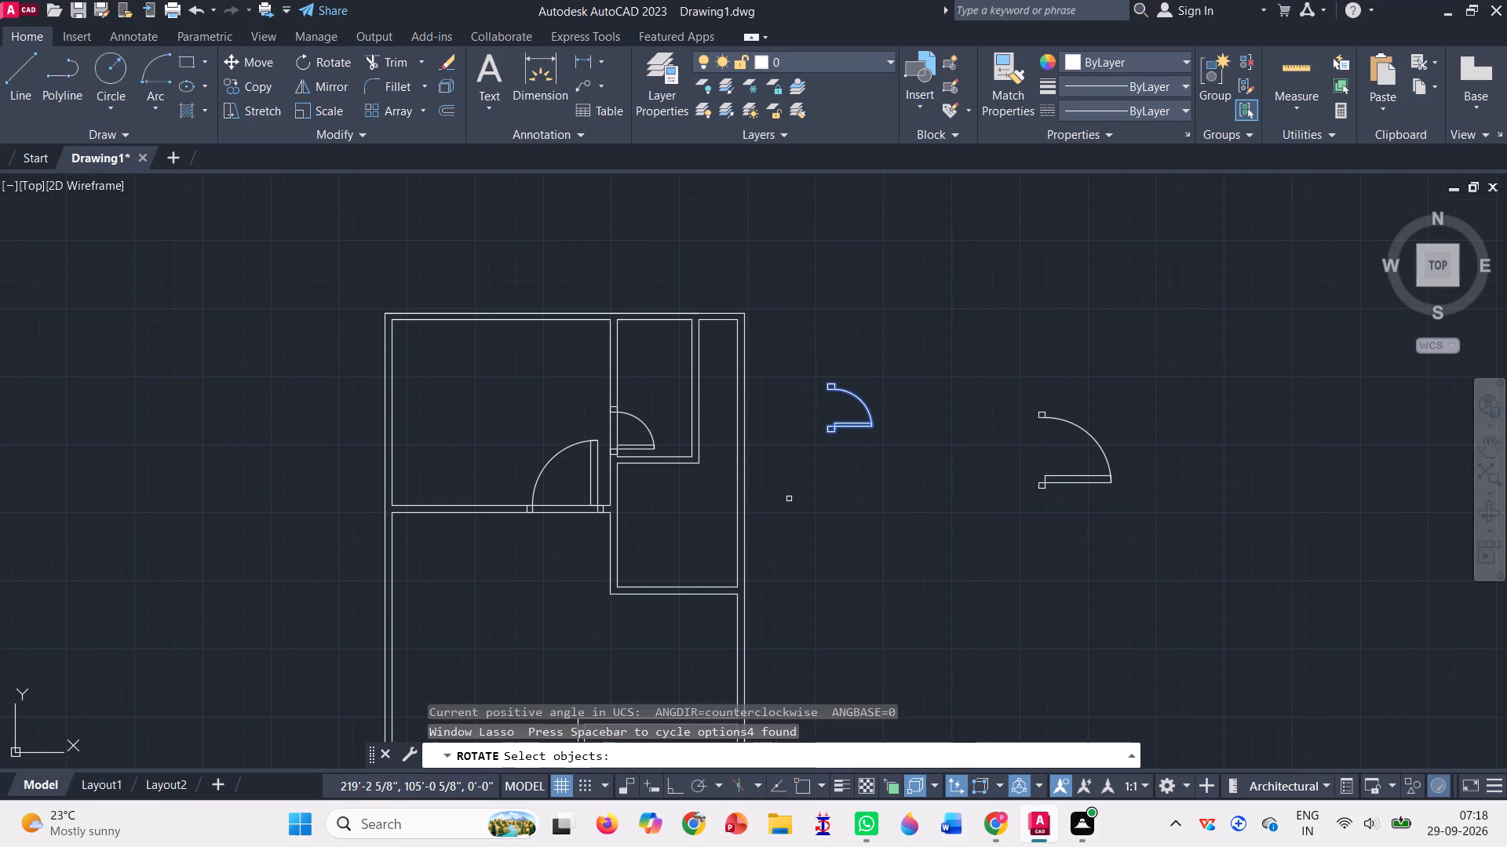
{"action": "key", "text": "Return"}
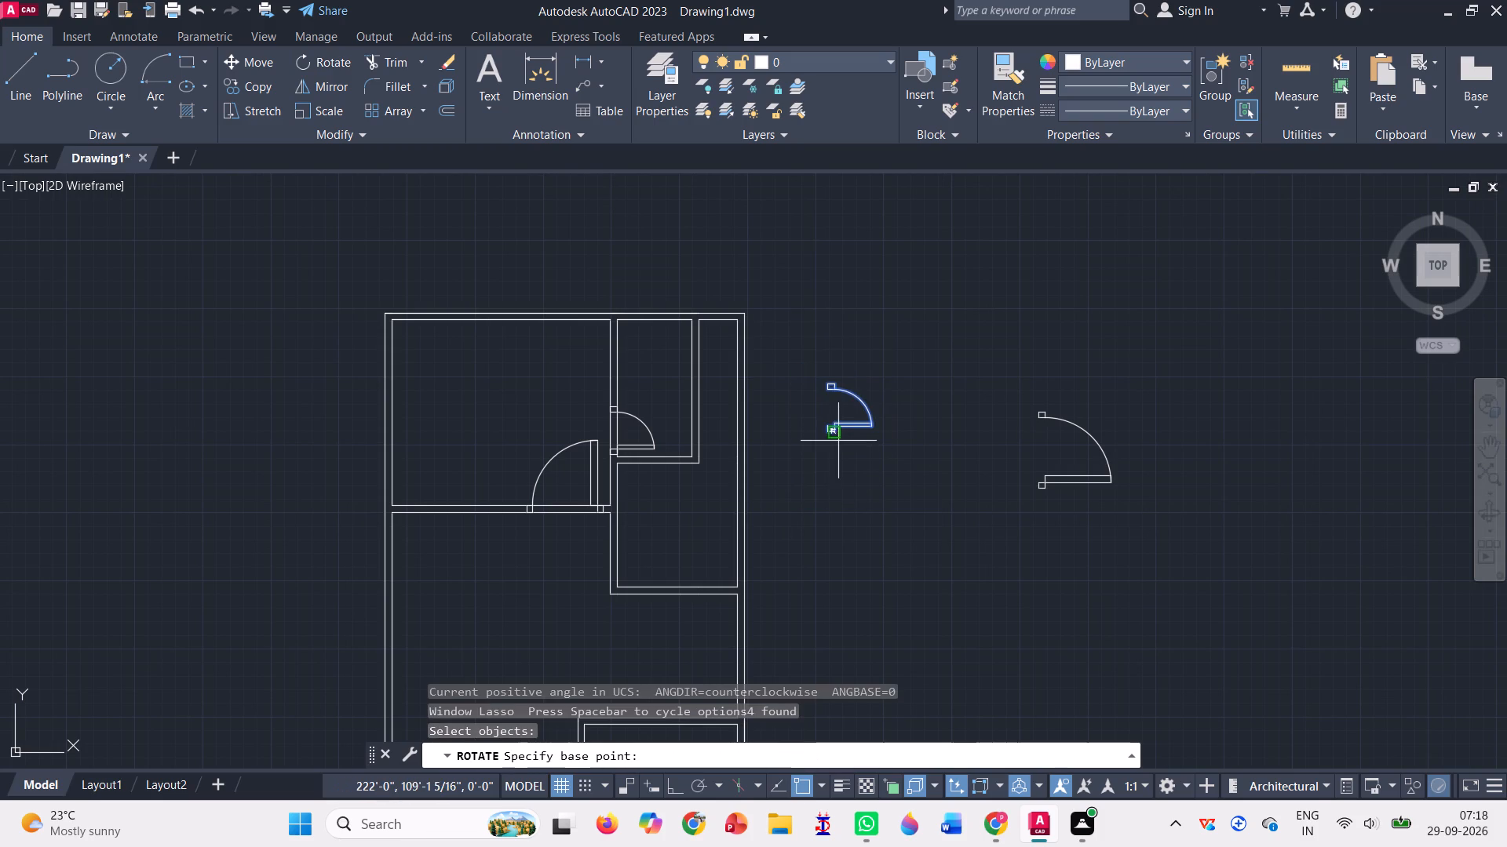
{"action": "left_click", "coordinate": [831, 436]}
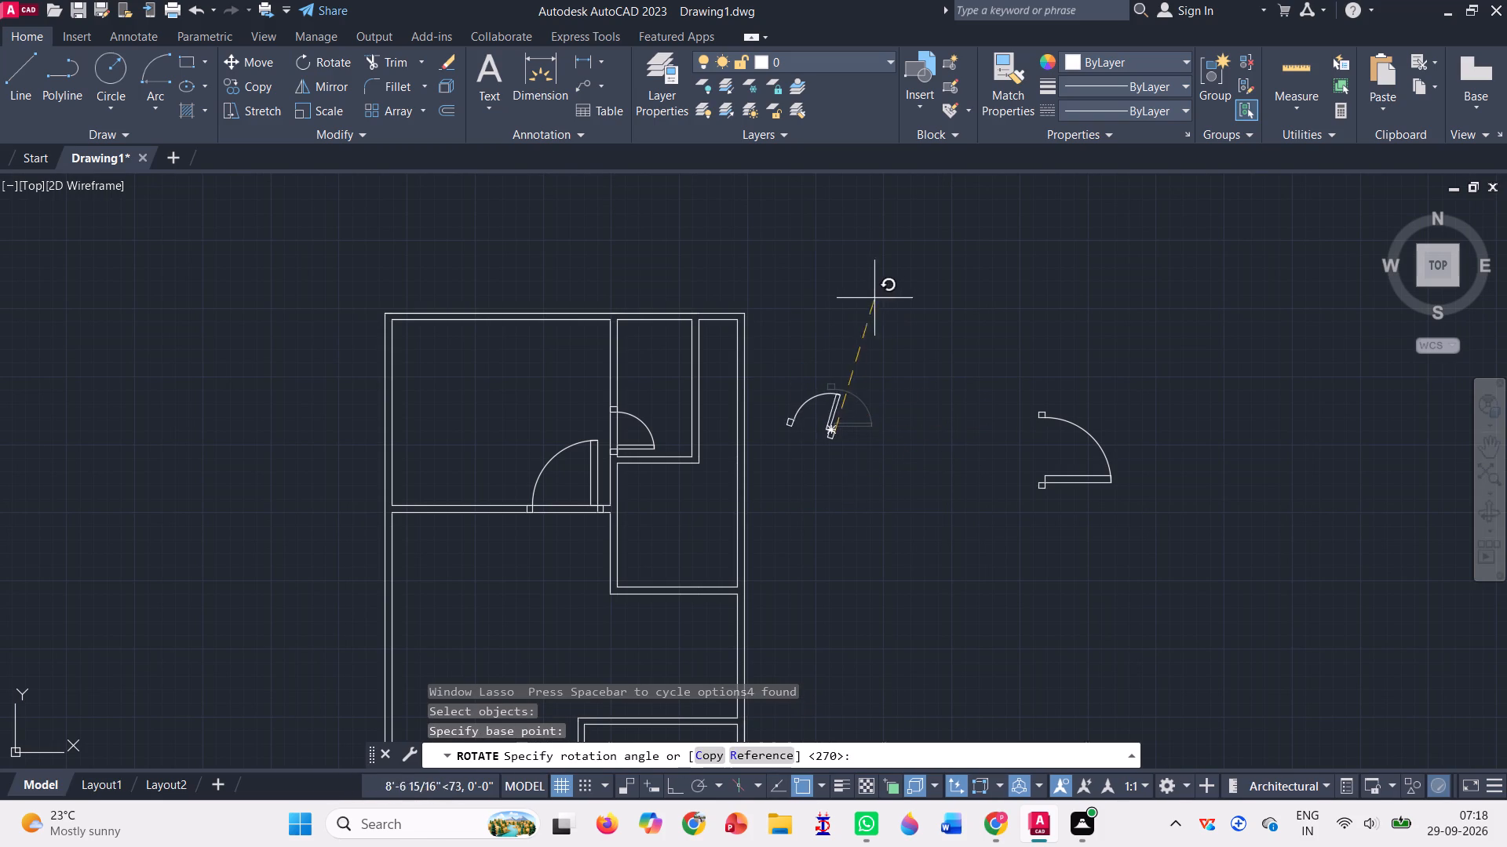
{"action": "left_click", "coordinate": [673, 780]}
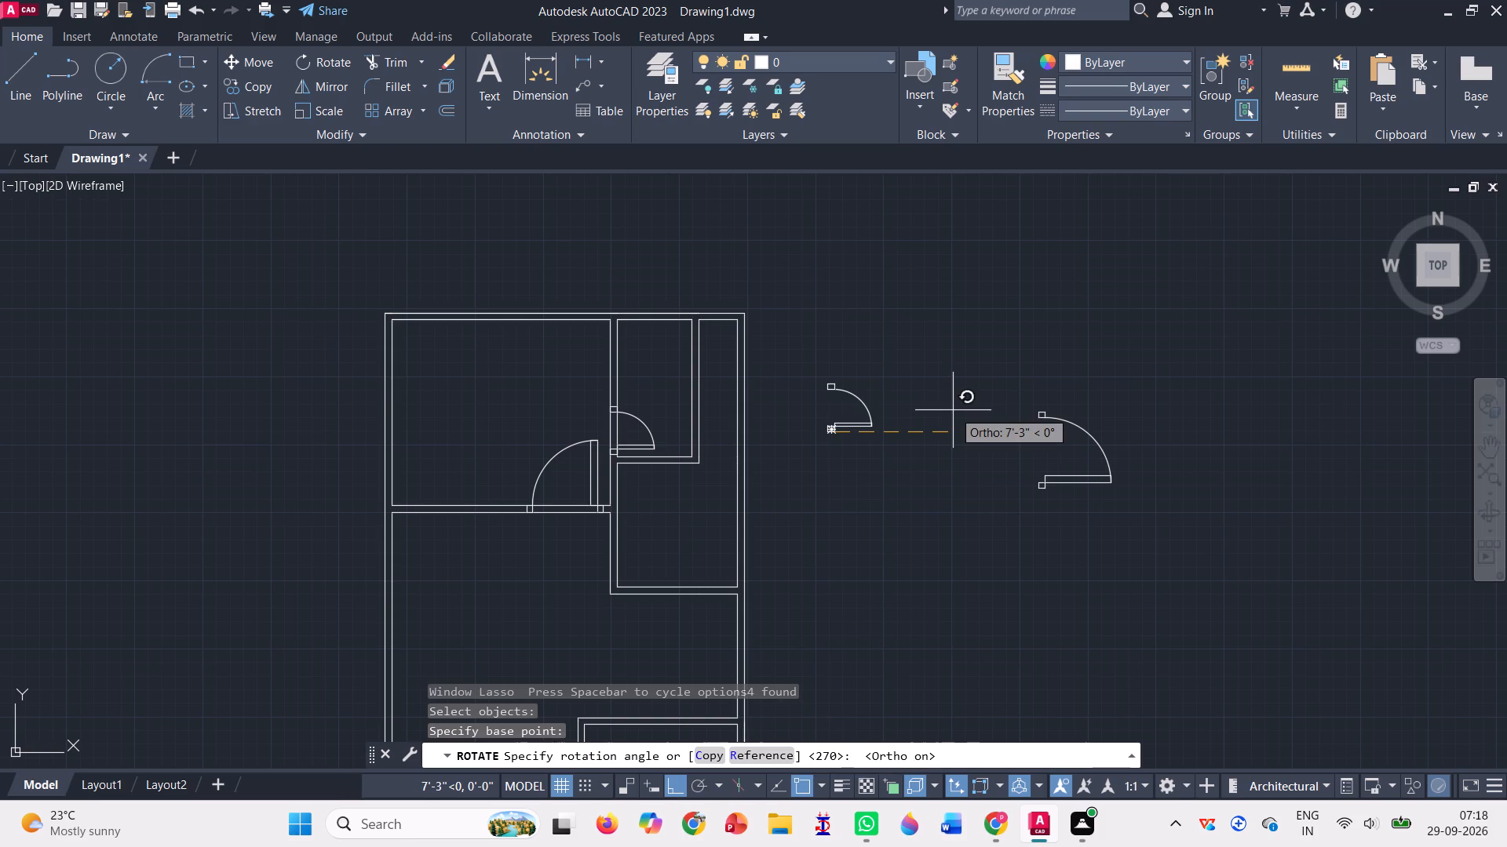
{"action": "left_click", "coordinate": [874, 362]}
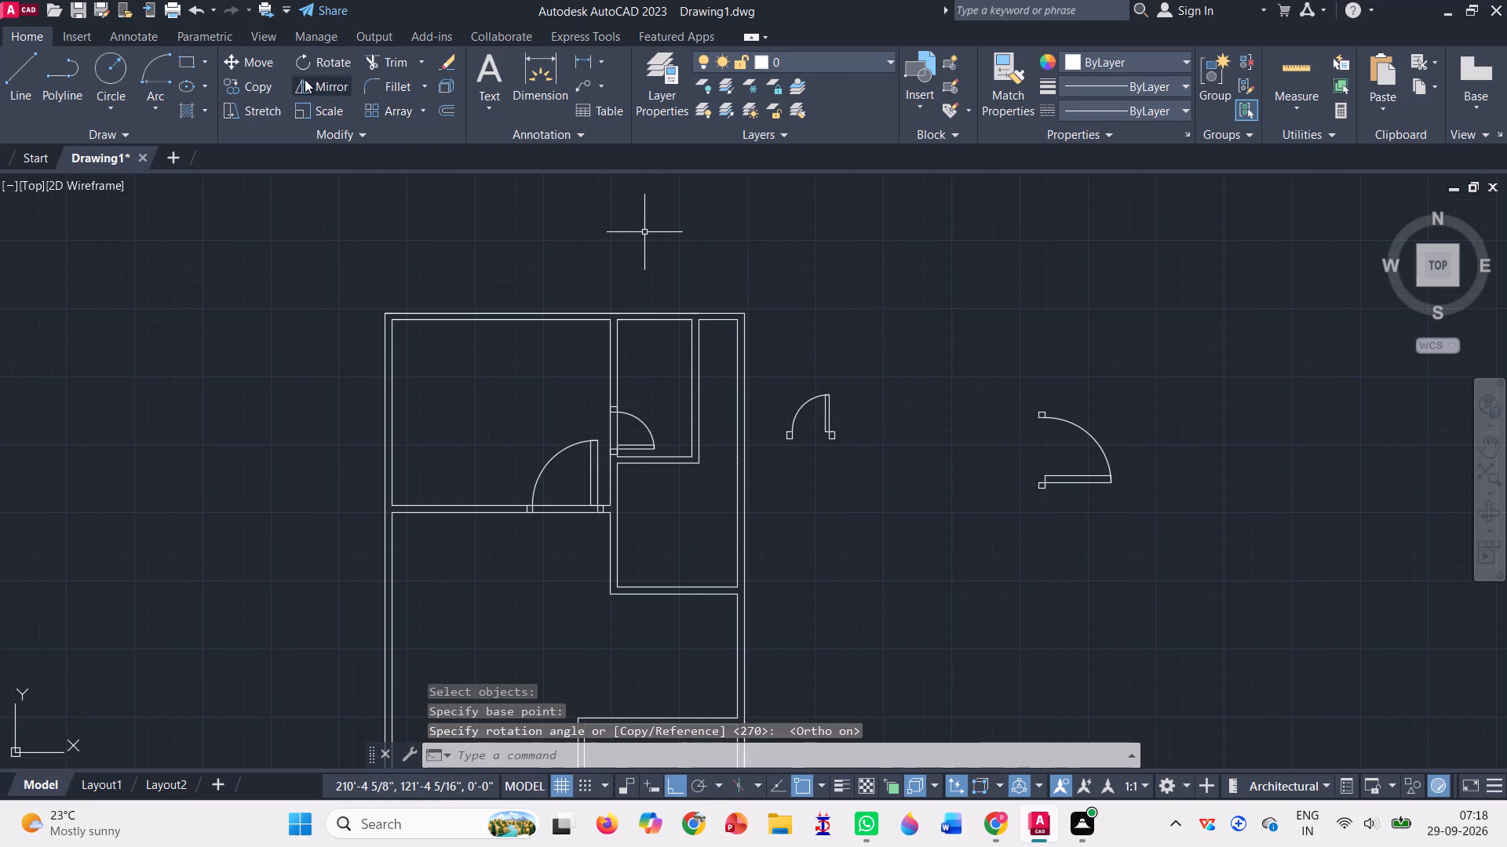
Mirror the rotated door with its jambs across a vertical line through its right jamb's lower-right corner, keeping the source objects.
{"action": "left_click", "coordinate": [327, 89]}
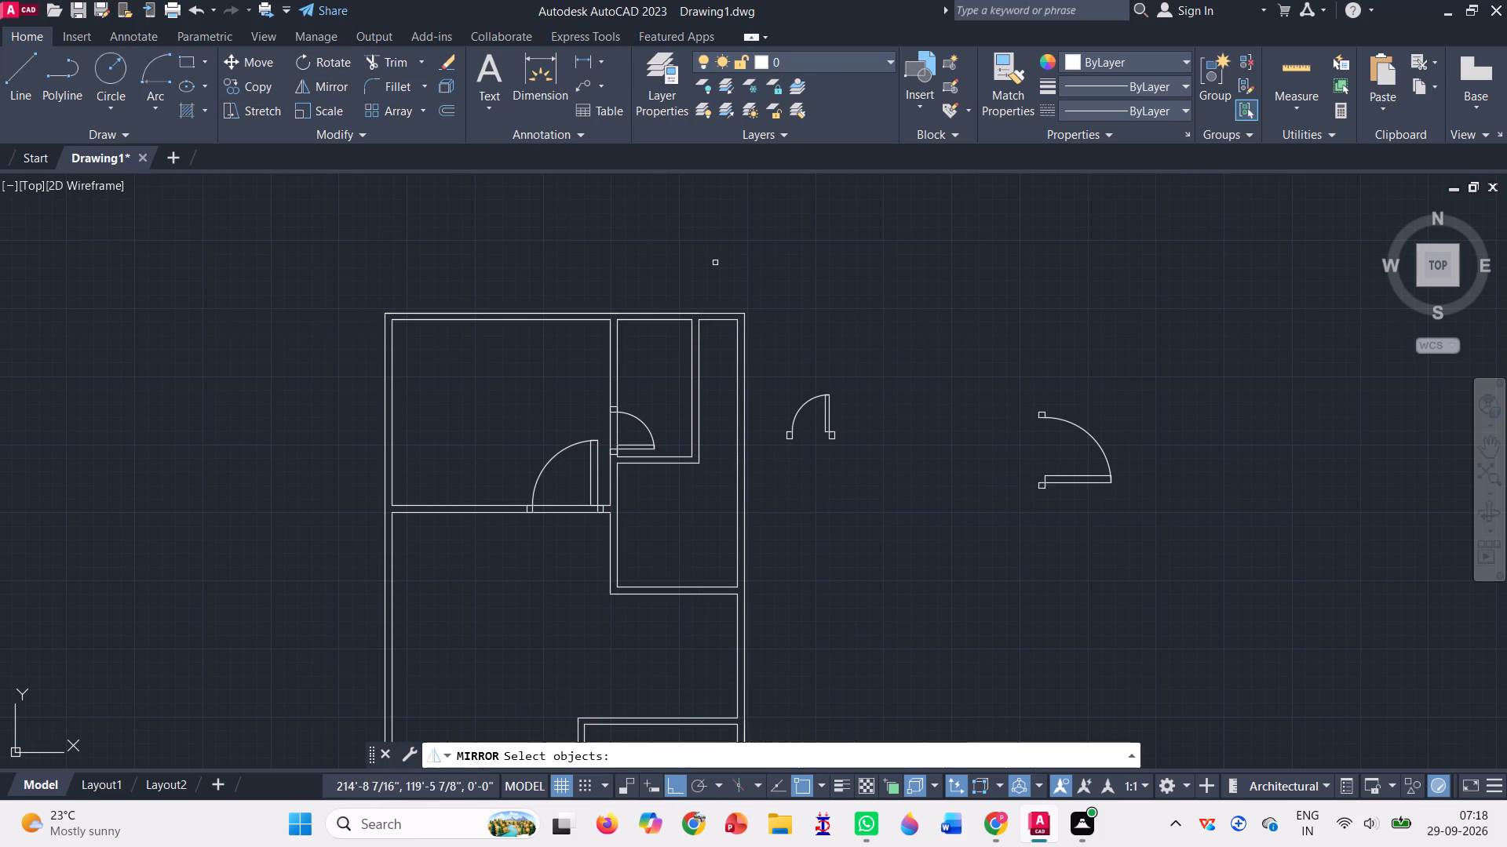
{"action": "scroll", "coordinate": [808, 427], "scroll_direction": "up", "scroll_amount": 2}
{"action": "left_click_drag", "start_coordinate": [717, 336], "coordinate": [954, 400]}
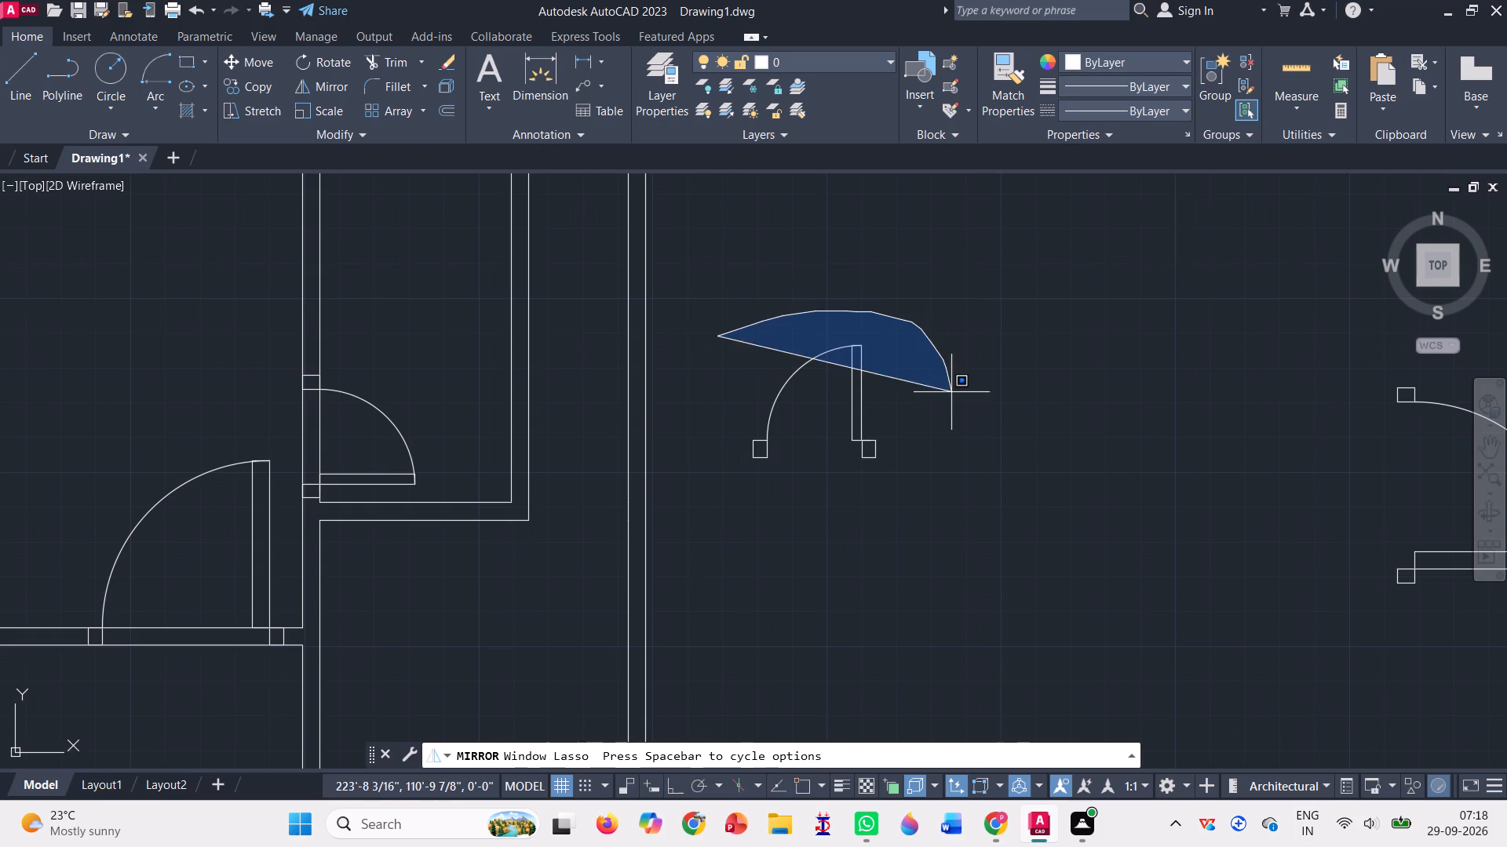
{"action": "left_click_drag", "start_coordinate": [954, 400], "coordinate": [710, 522]}
{"action": "key", "text": "Return"}
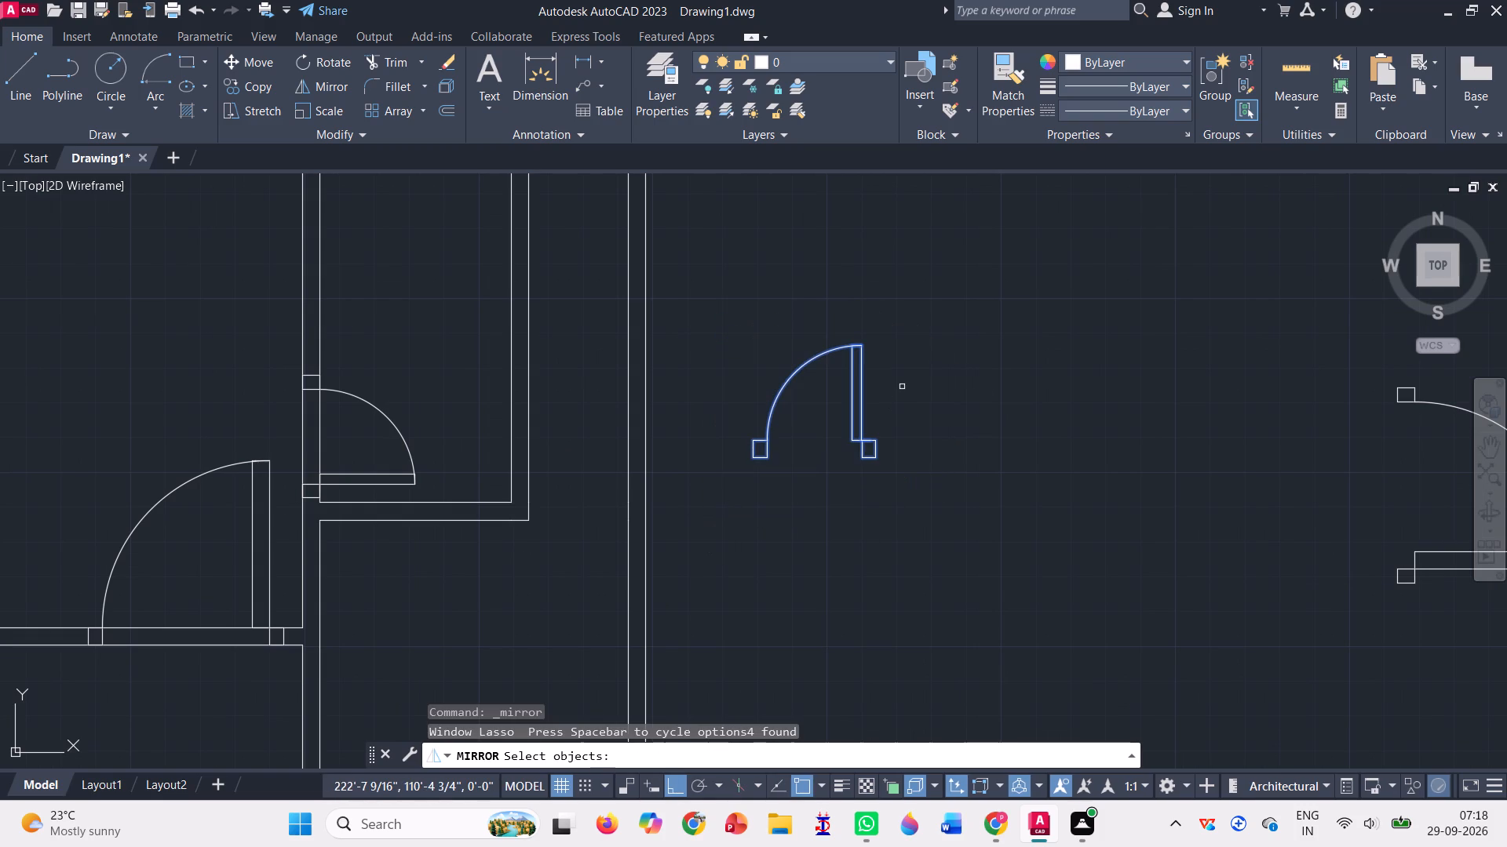
{"action": "left_click", "coordinate": [882, 457]}
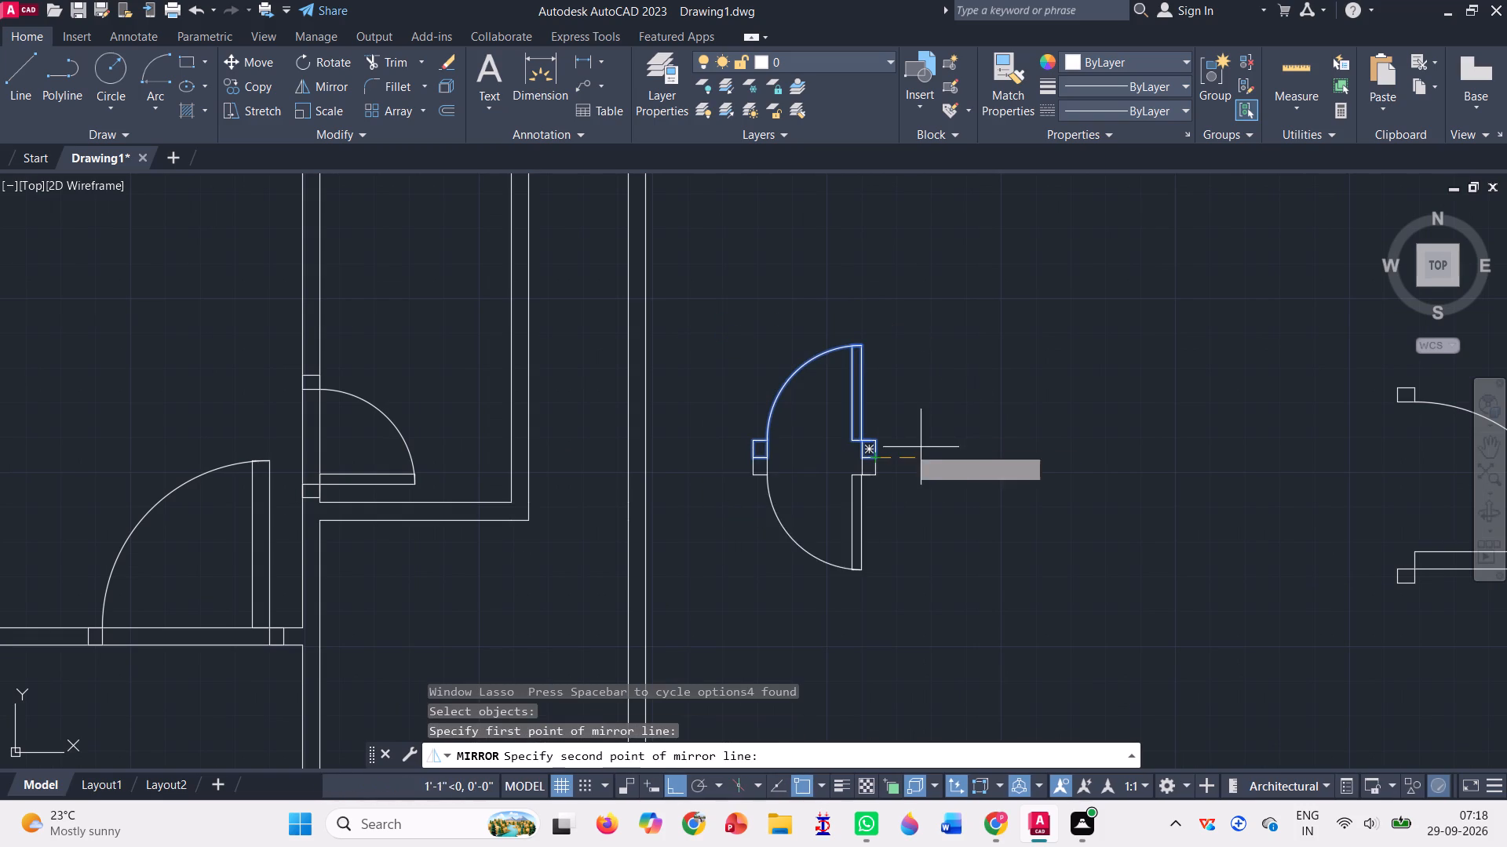
{"action": "left_click", "coordinate": [887, 287]}
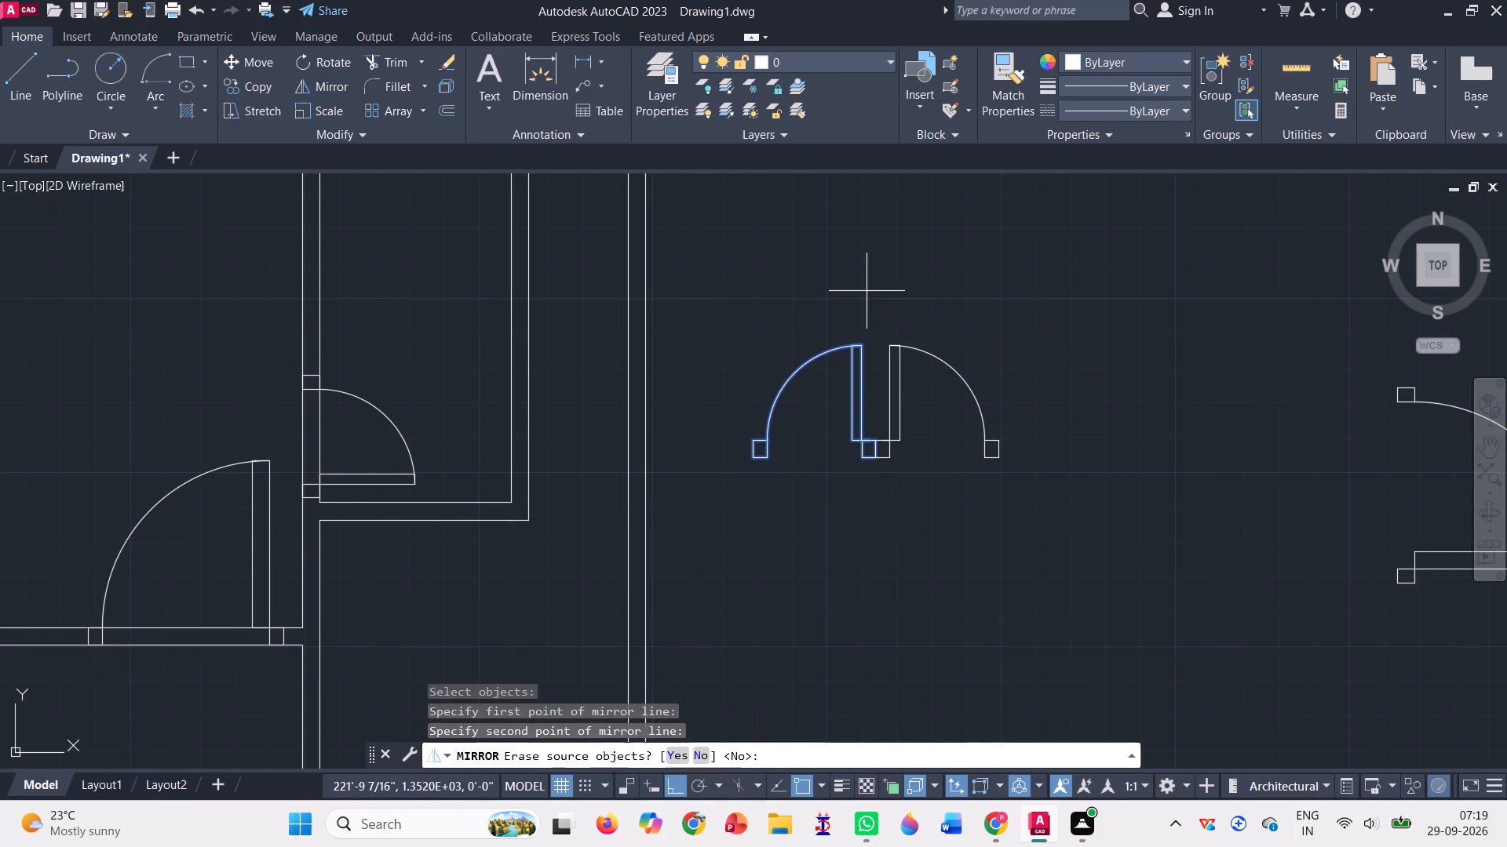
{"action": "double_click", "coordinate": [867, 291]}
{"action": "key", "text": "Return"}
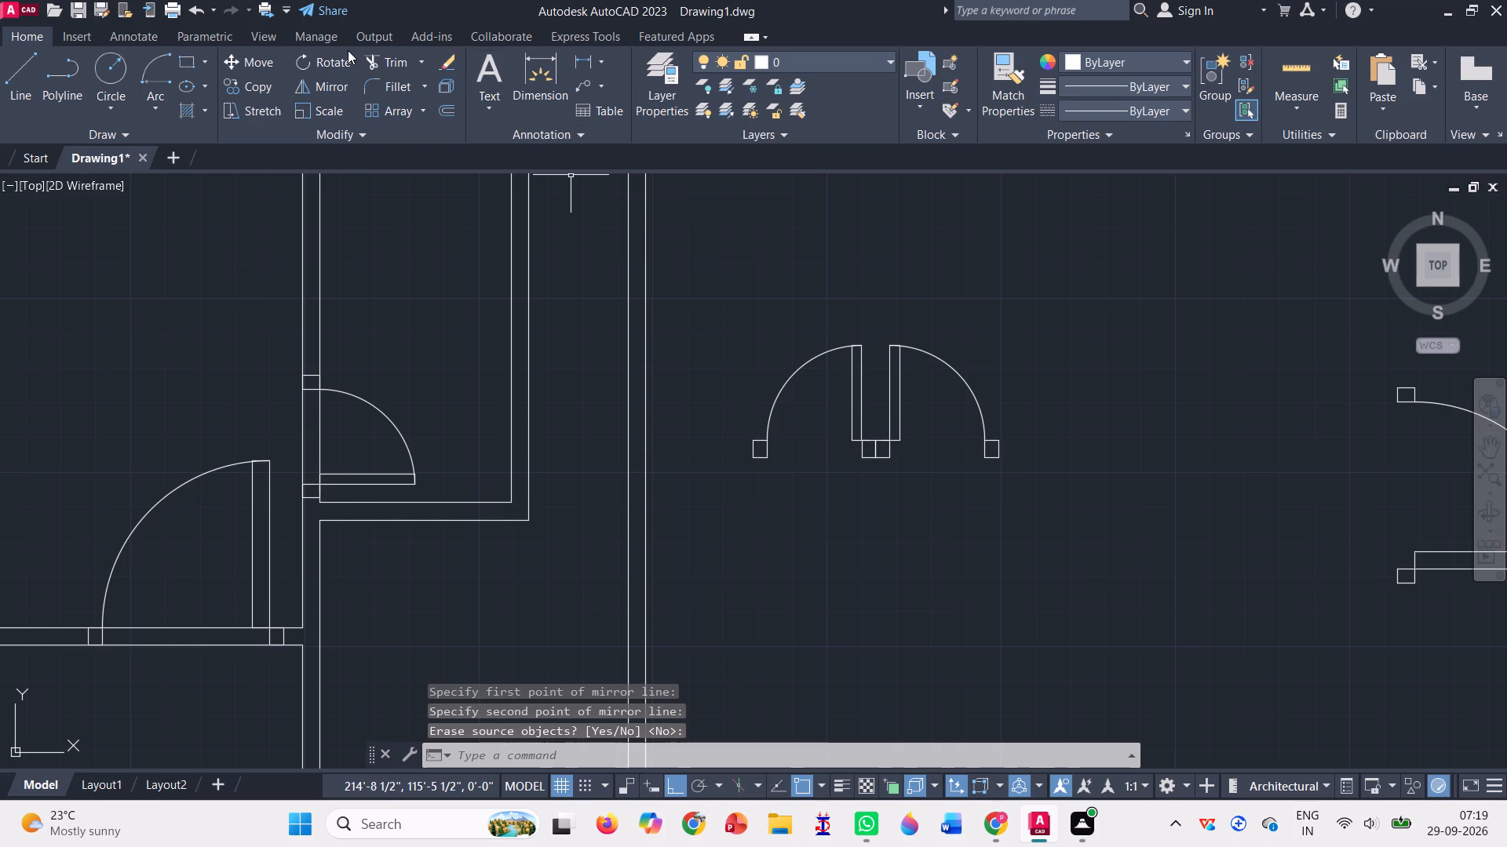
Trim away the source door's leaf, swing arc and both jambs, leaving the mirrored door beside the plan.
{"action": "left_click", "coordinate": [375, 57]}
{"action": "left_click_drag", "start_coordinate": [860, 316], "coordinate": [856, 333]}
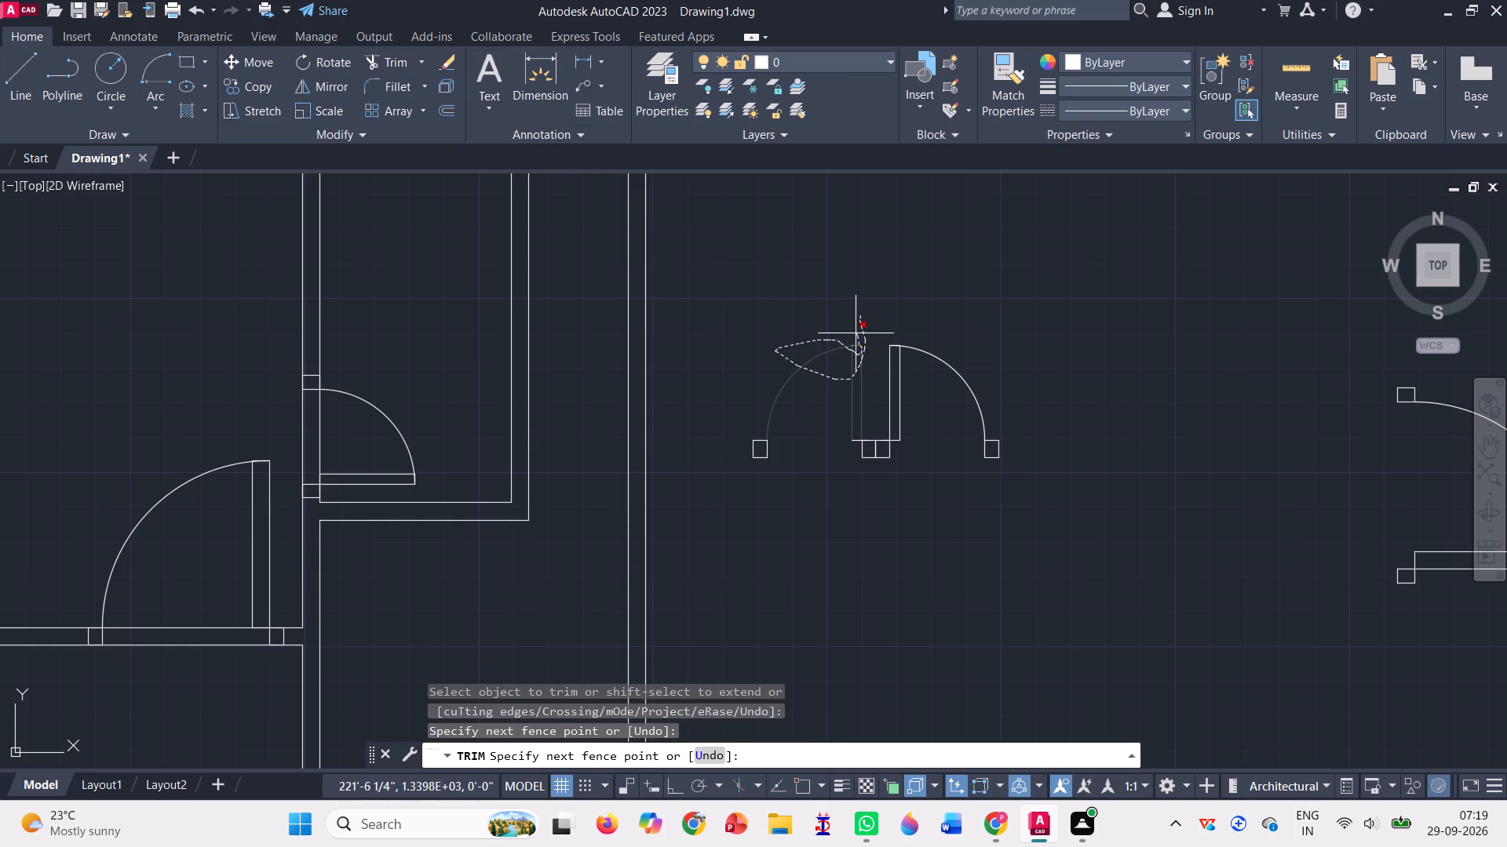
{"action": "left_click_drag", "start_coordinate": [856, 333], "coordinate": [856, 331]}
{"action": "scroll", "coordinate": [844, 336], "scroll_direction": "up", "scroll_amount": 3}
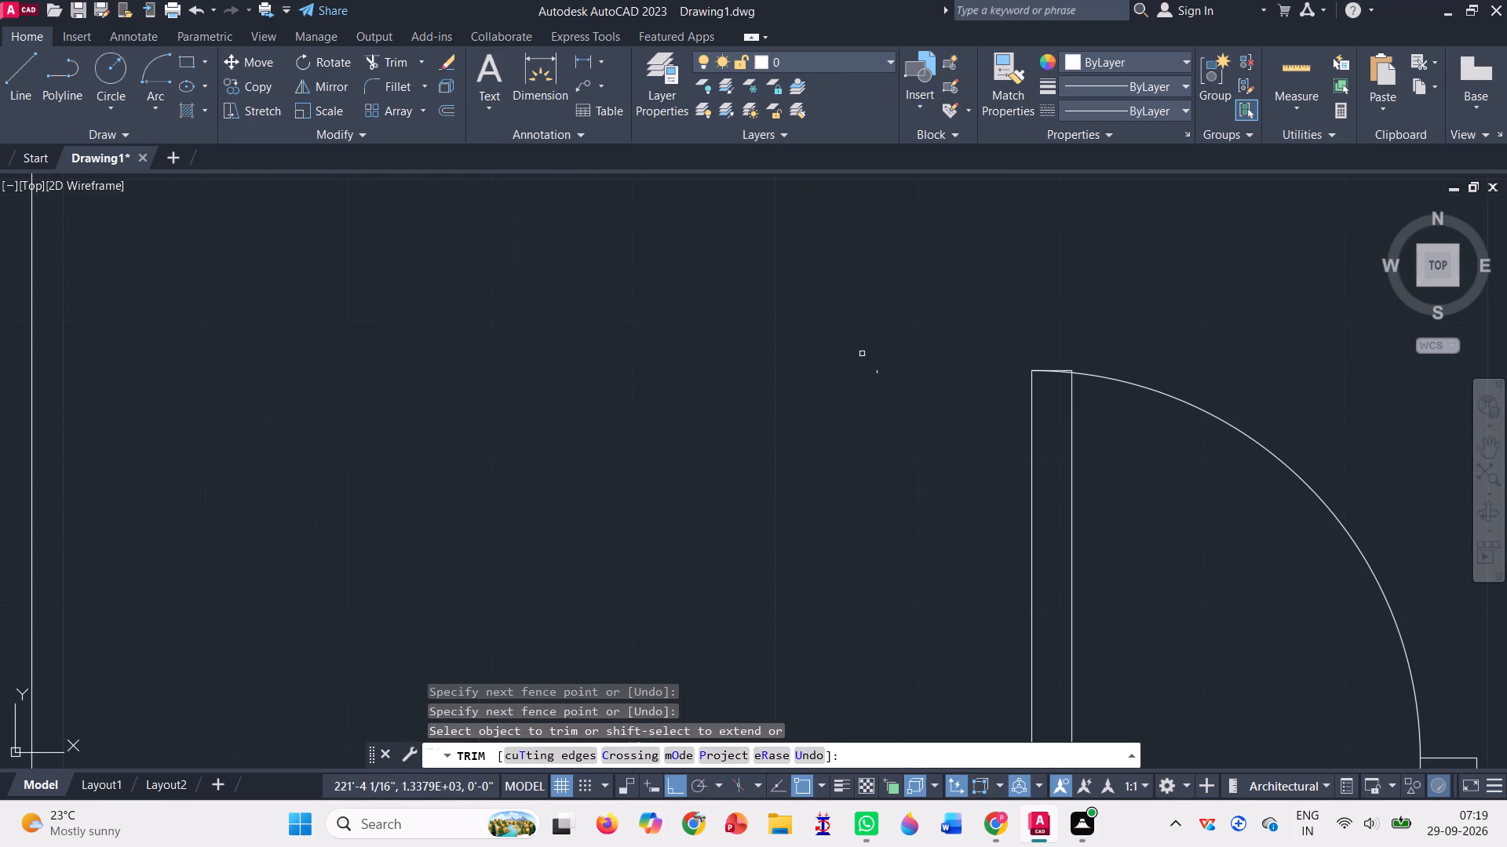
{"action": "left_click_drag", "start_coordinate": [858, 350], "coordinate": [881, 389]}
{"action": "left_click", "coordinate": [867, 377]}
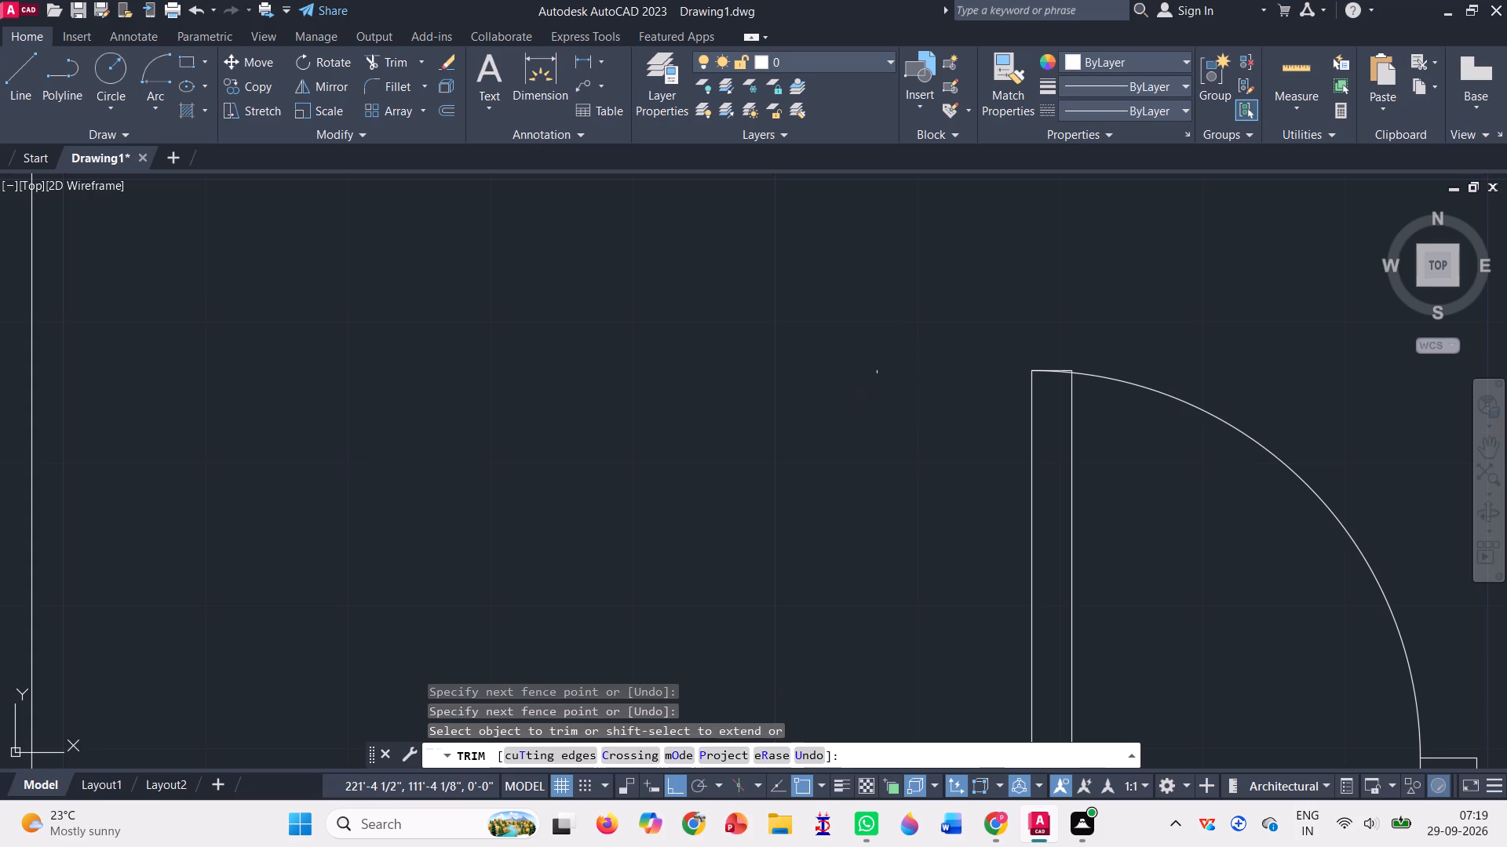
{"action": "left_click", "coordinate": [903, 354]}
{"action": "scroll", "coordinate": [861, 335], "scroll_direction": "down", "scroll_amount": 4}
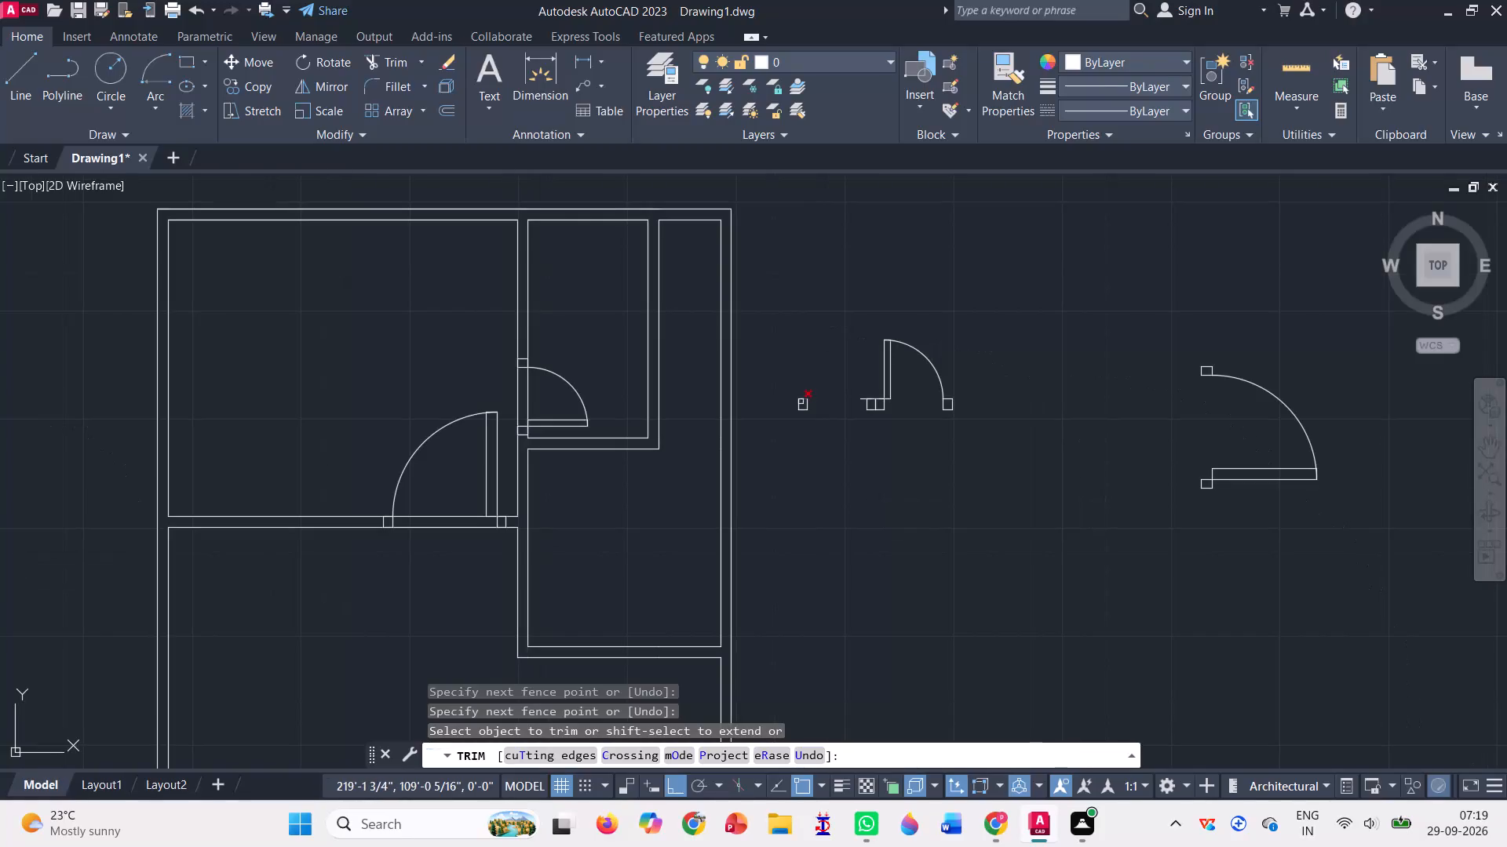
{"action": "scroll", "coordinate": [801, 402], "scroll_direction": "up", "scroll_amount": 4}
{"action": "left_click_drag", "start_coordinate": [760, 416], "coordinate": [838, 352]}
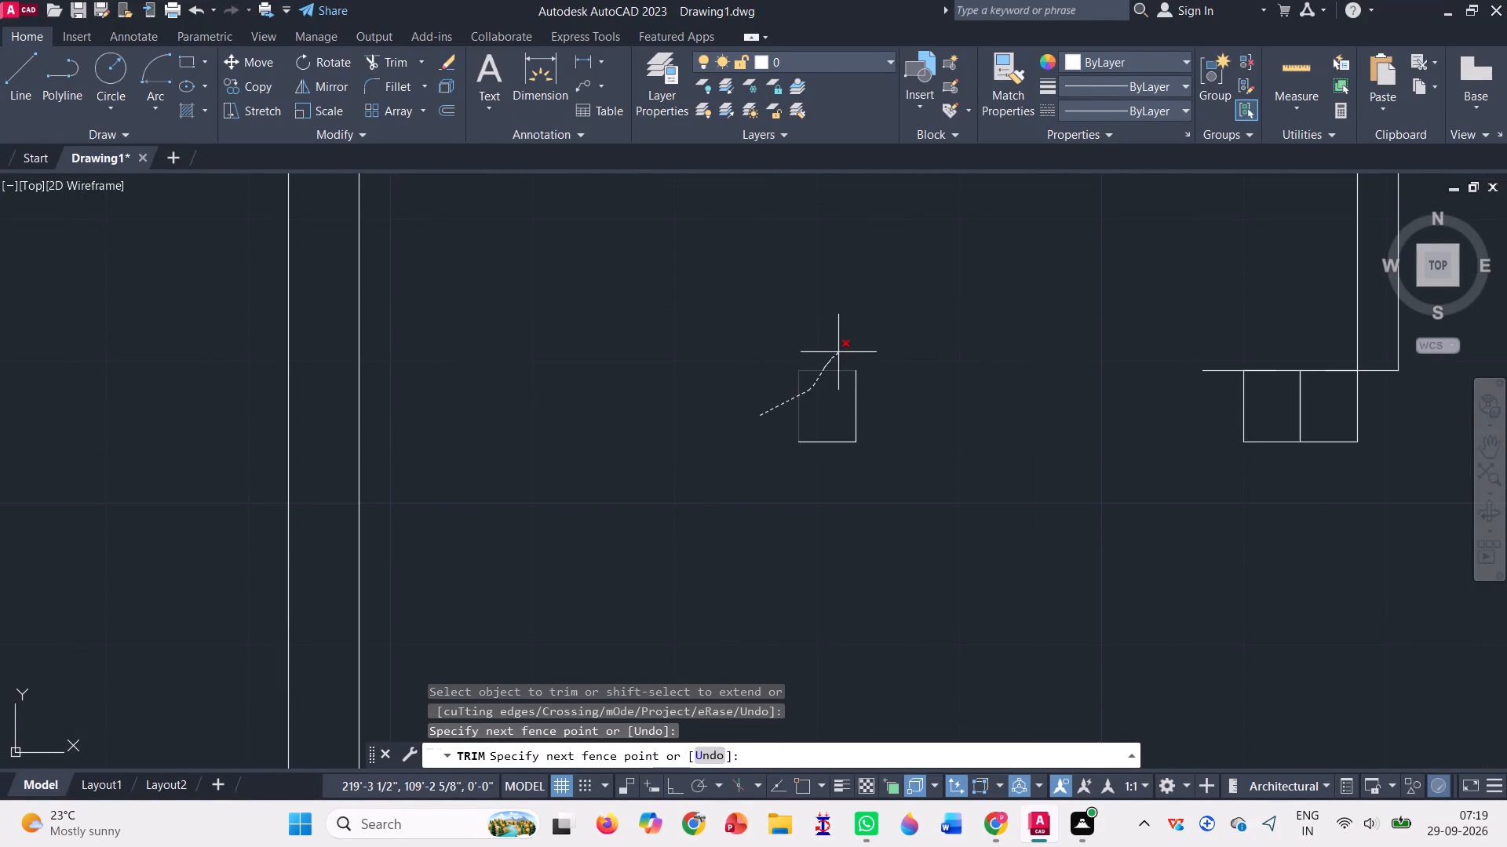
{"action": "left_click_drag", "start_coordinate": [838, 352], "coordinate": [839, 420]}
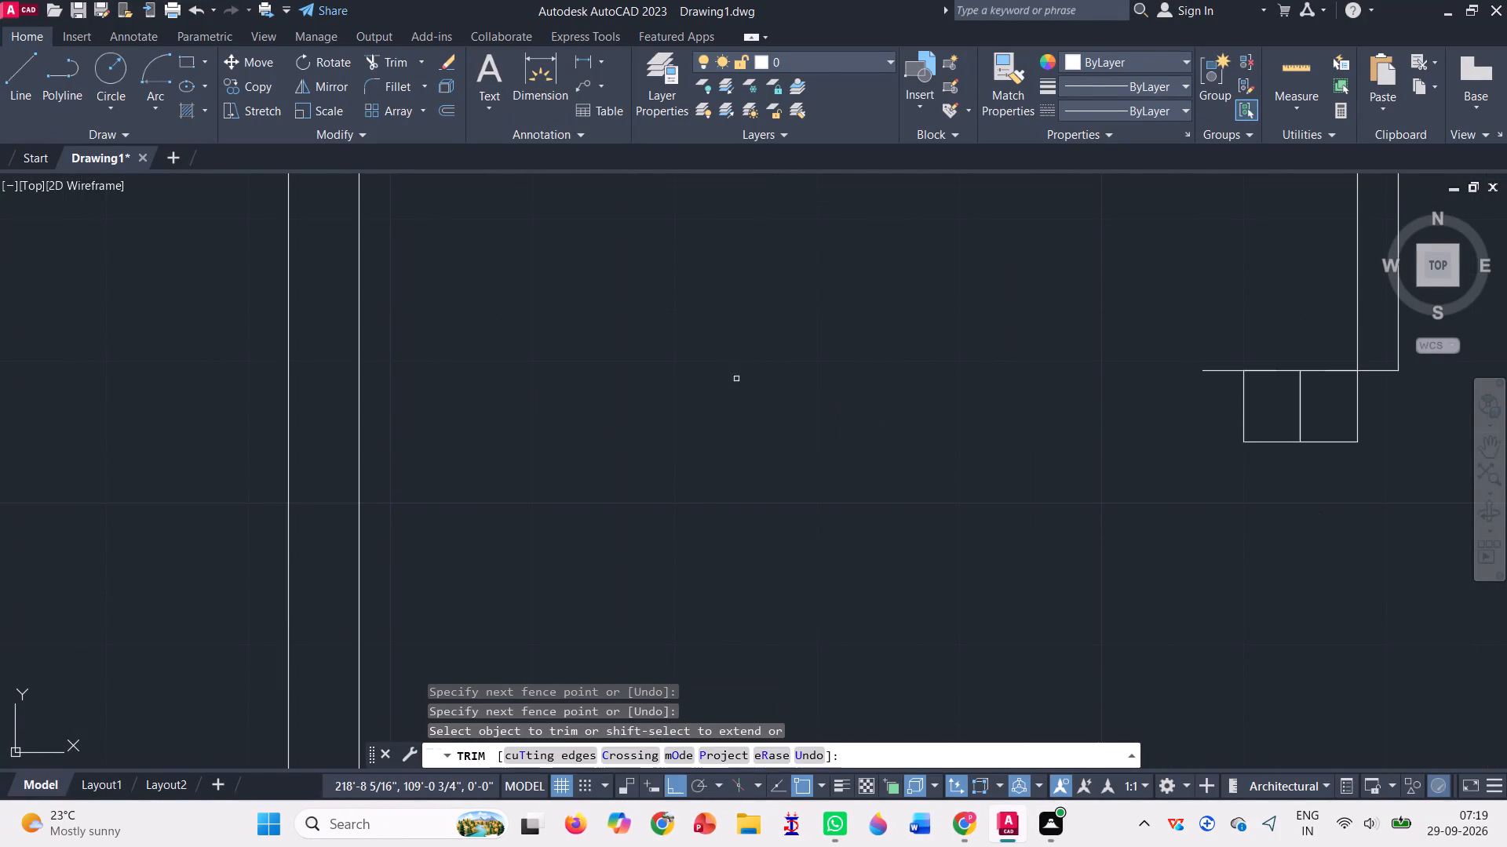
{"action": "scroll", "coordinate": [735, 377], "scroll_direction": "down", "scroll_amount": 1}
{"action": "left_click_drag", "start_coordinate": [1044, 347], "coordinate": [1053, 392]}
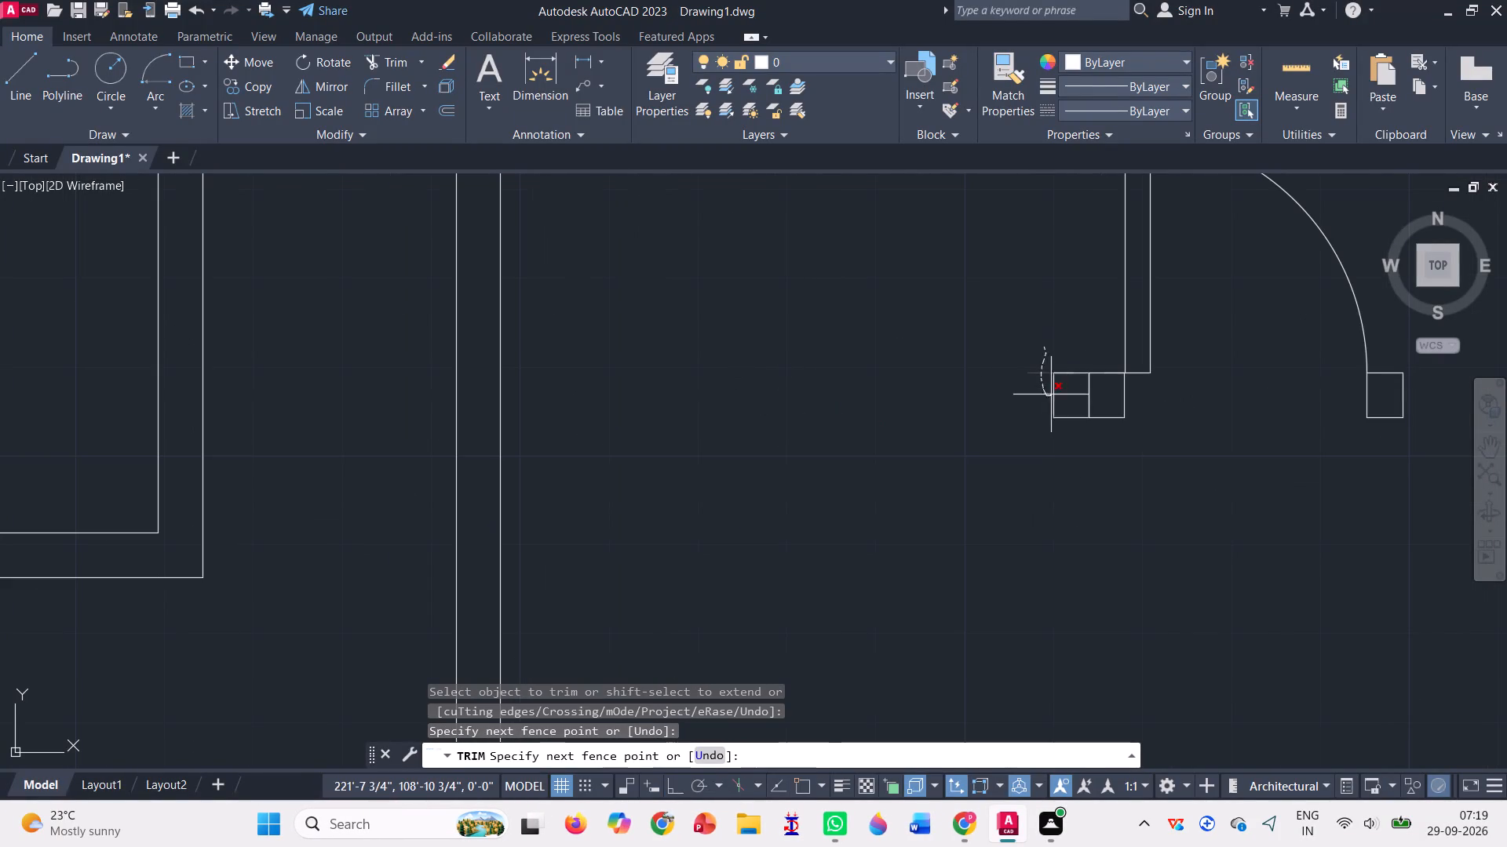
{"action": "left_click_drag", "start_coordinate": [1053, 392], "coordinate": [1072, 427]}
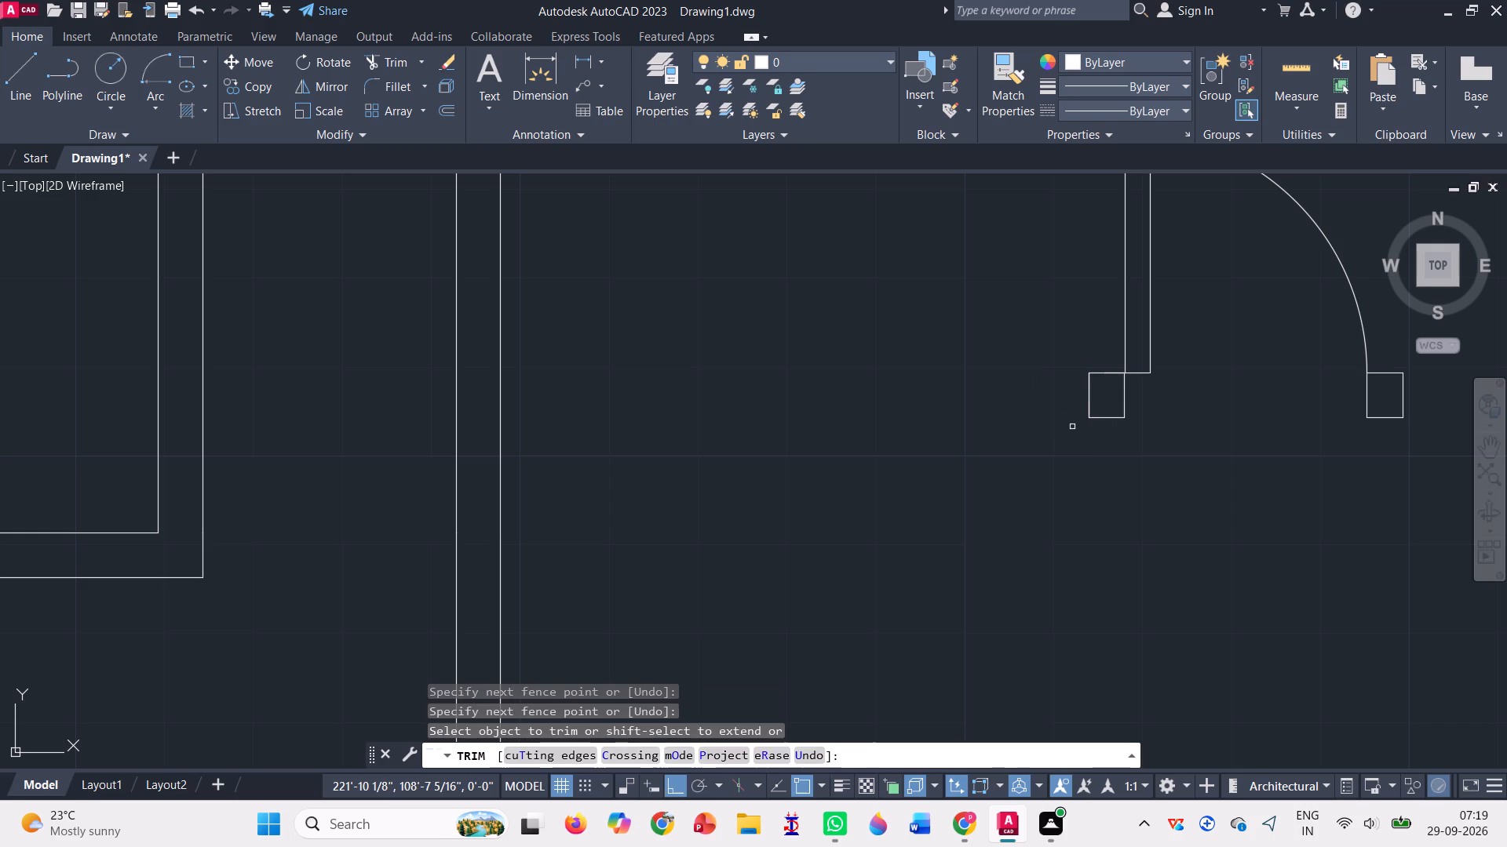
{"action": "key", "text": "Escape"}
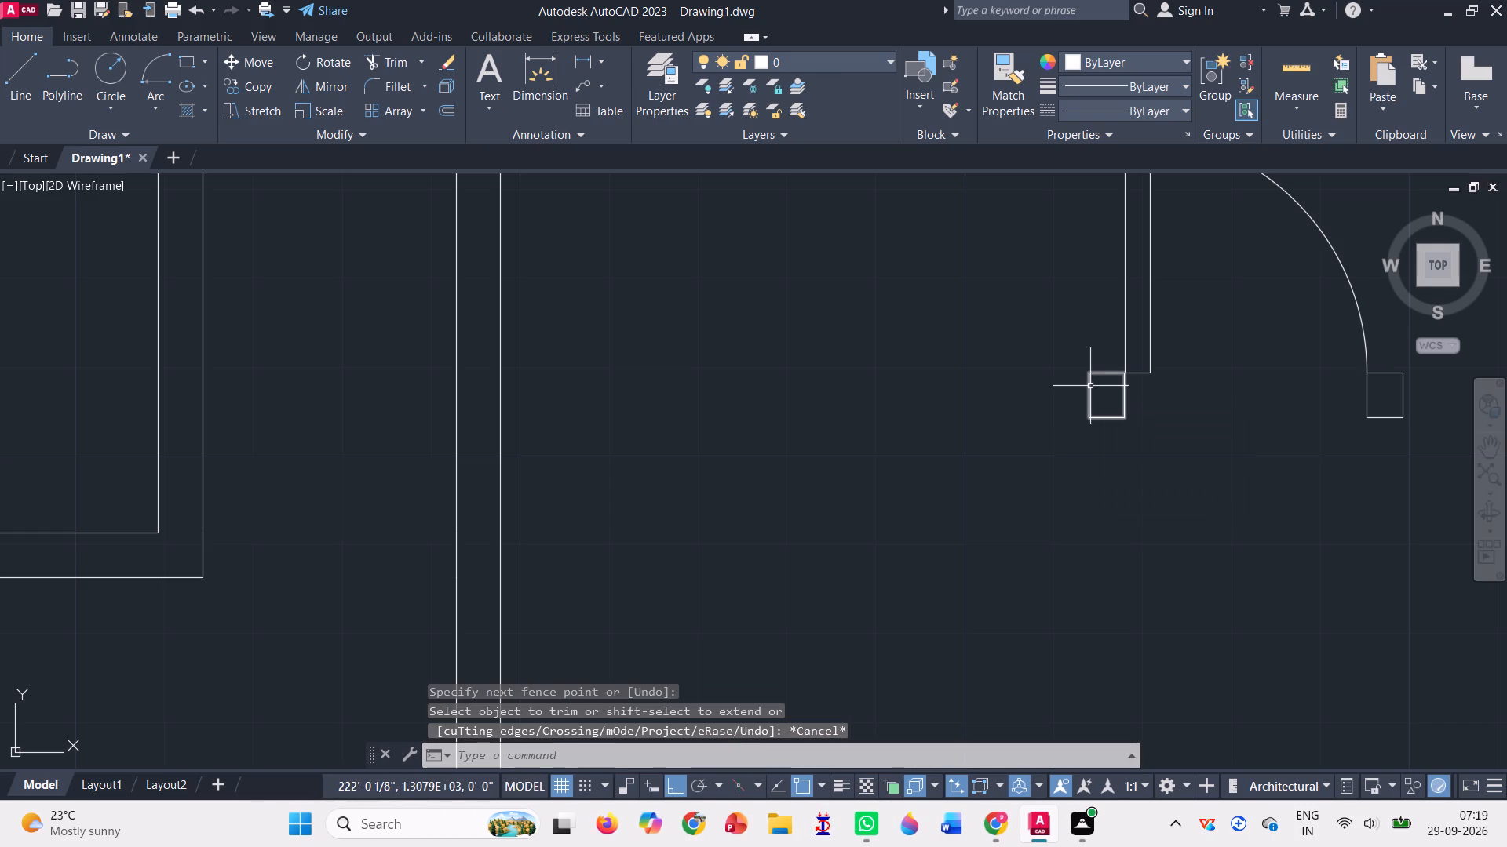
Move the mirrored door with both jambs by its right jamb's lower-right corner into the wall below the right-hand room, near its lower-left corner.
{"action": "scroll", "coordinate": [942, 416], "scroll_direction": "down", "scroll_amount": 1}
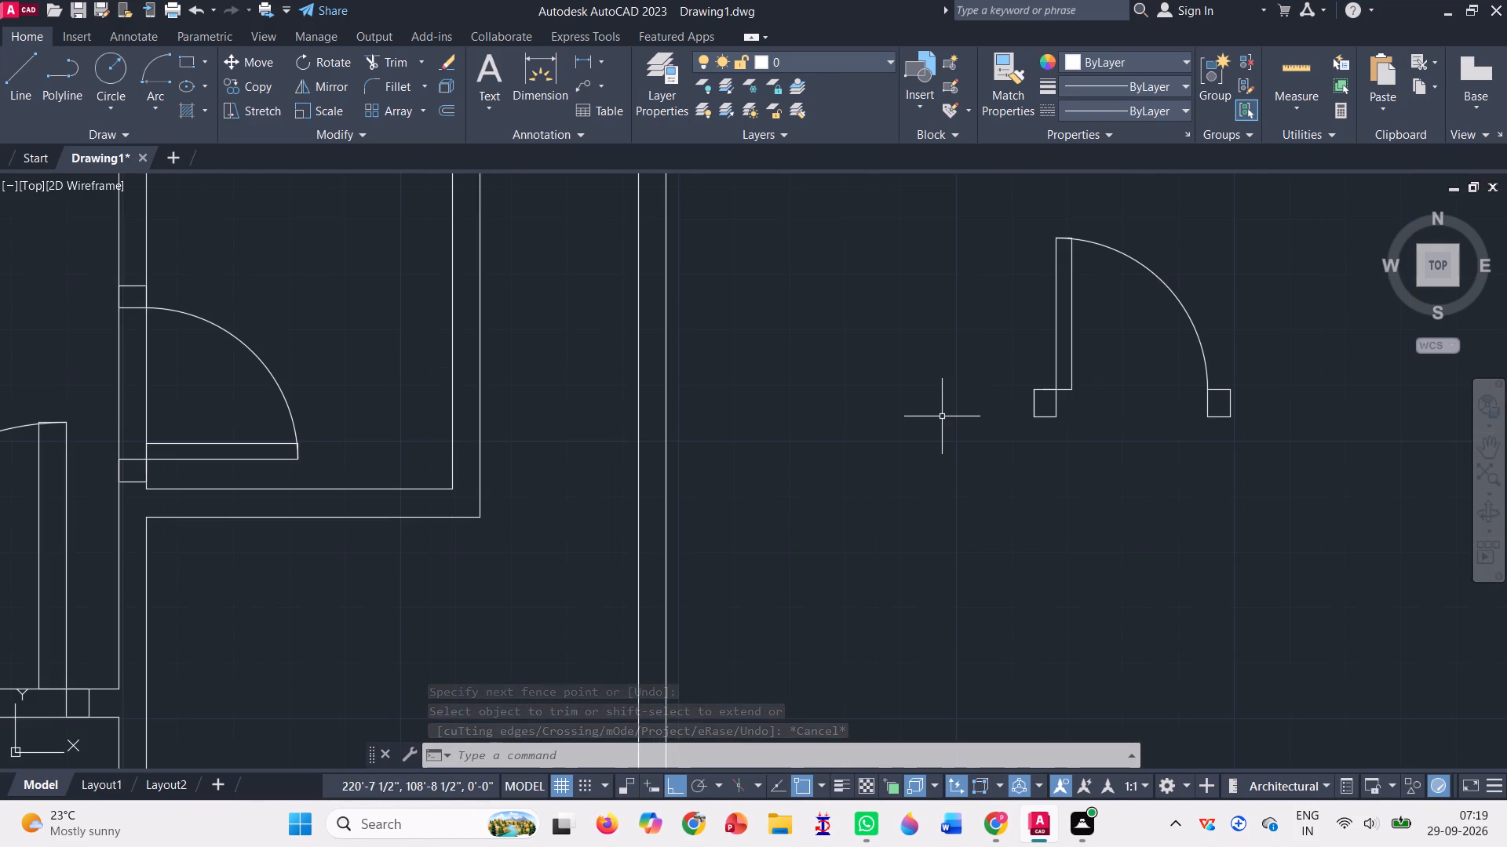
{"action": "left_click", "coordinate": [257, 69]}
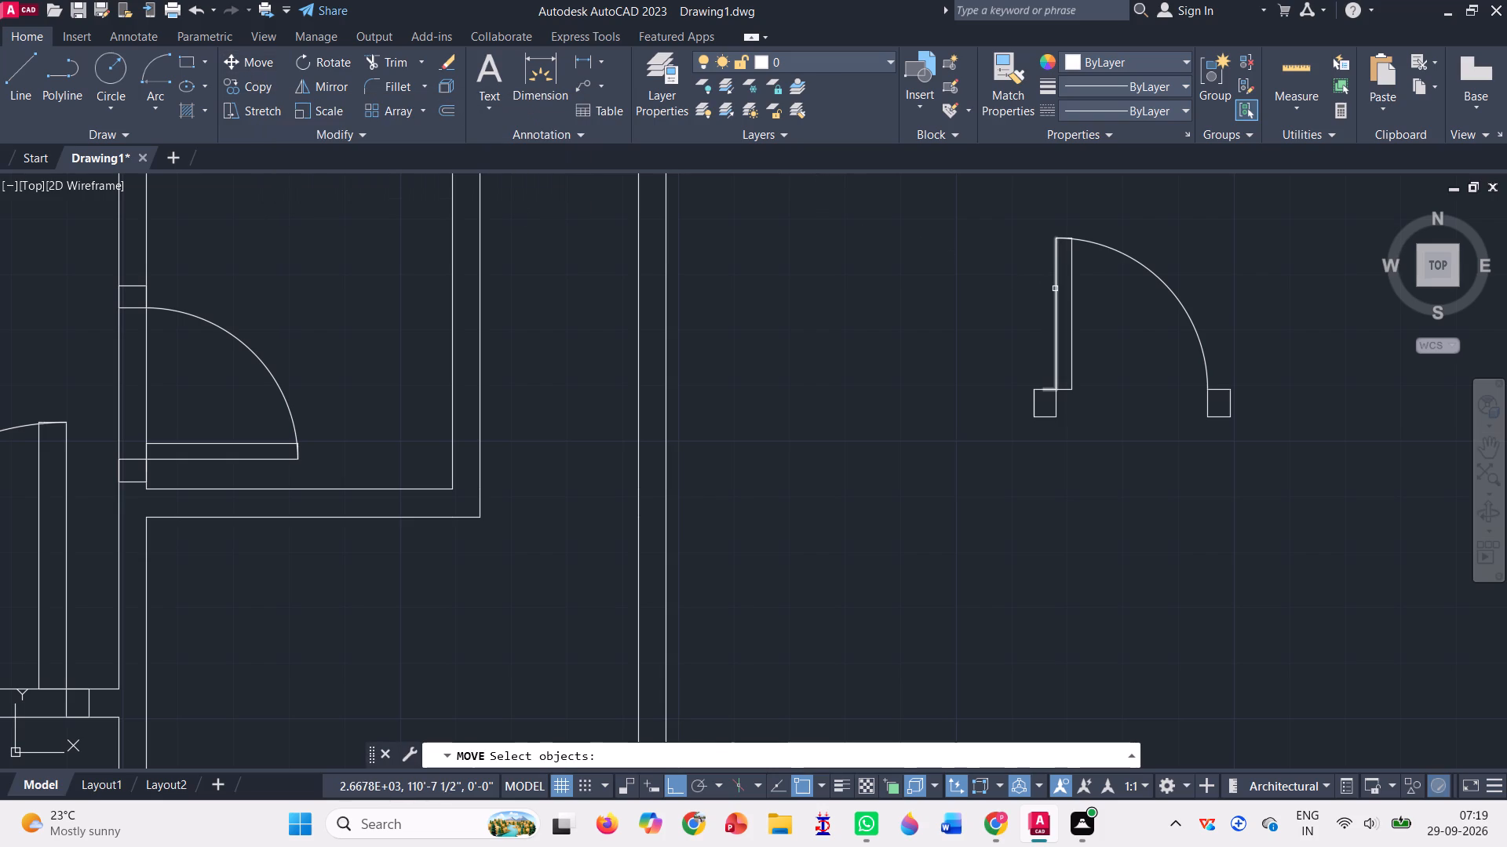
{"action": "left_click", "coordinate": [1054, 290]}
{"action": "left_click", "coordinate": [1071, 297]}
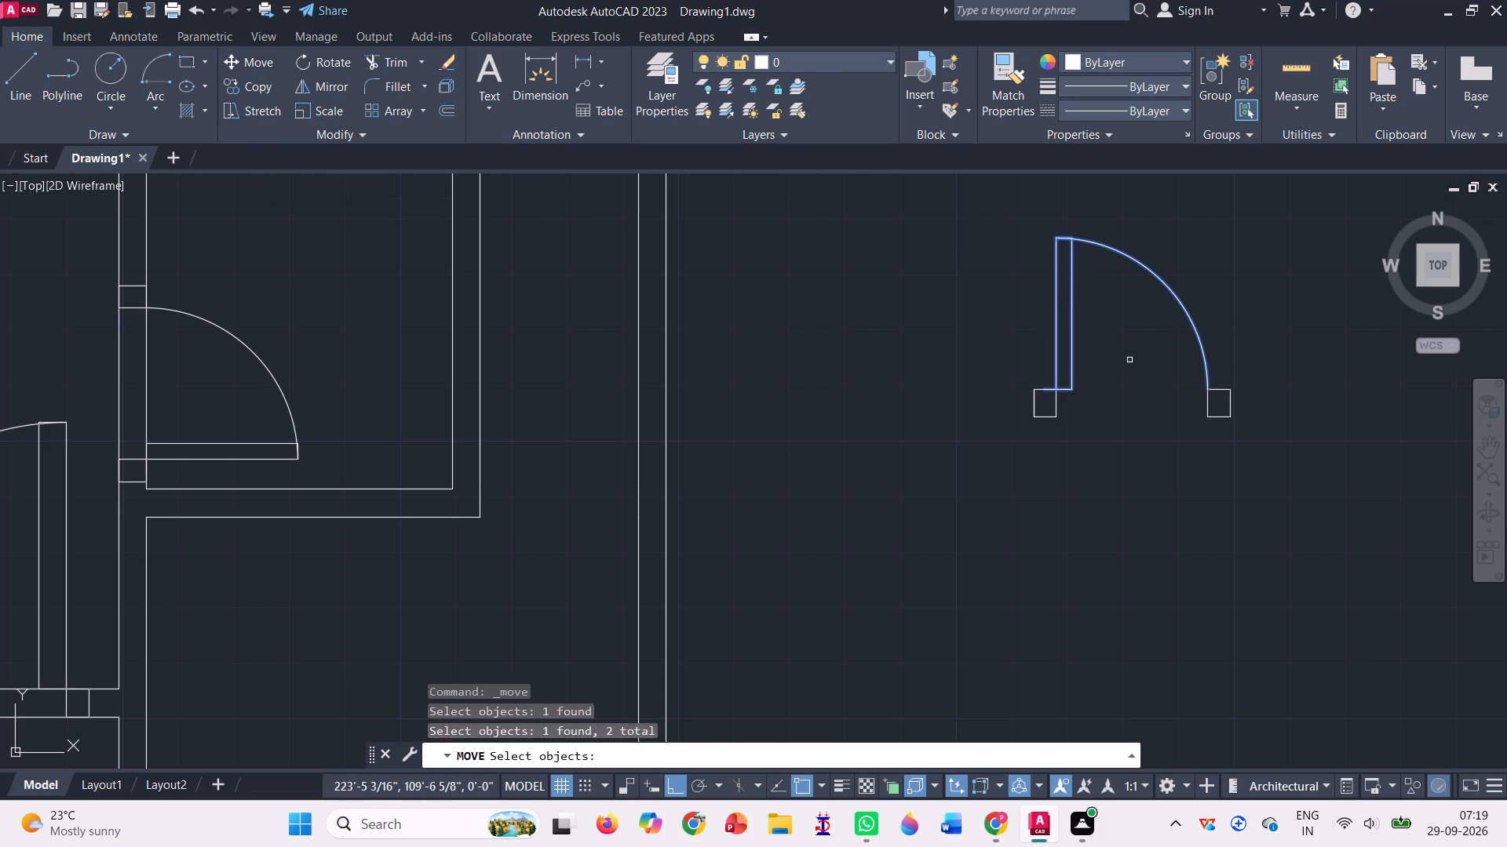
{"action": "left_click", "coordinate": [1208, 408]}
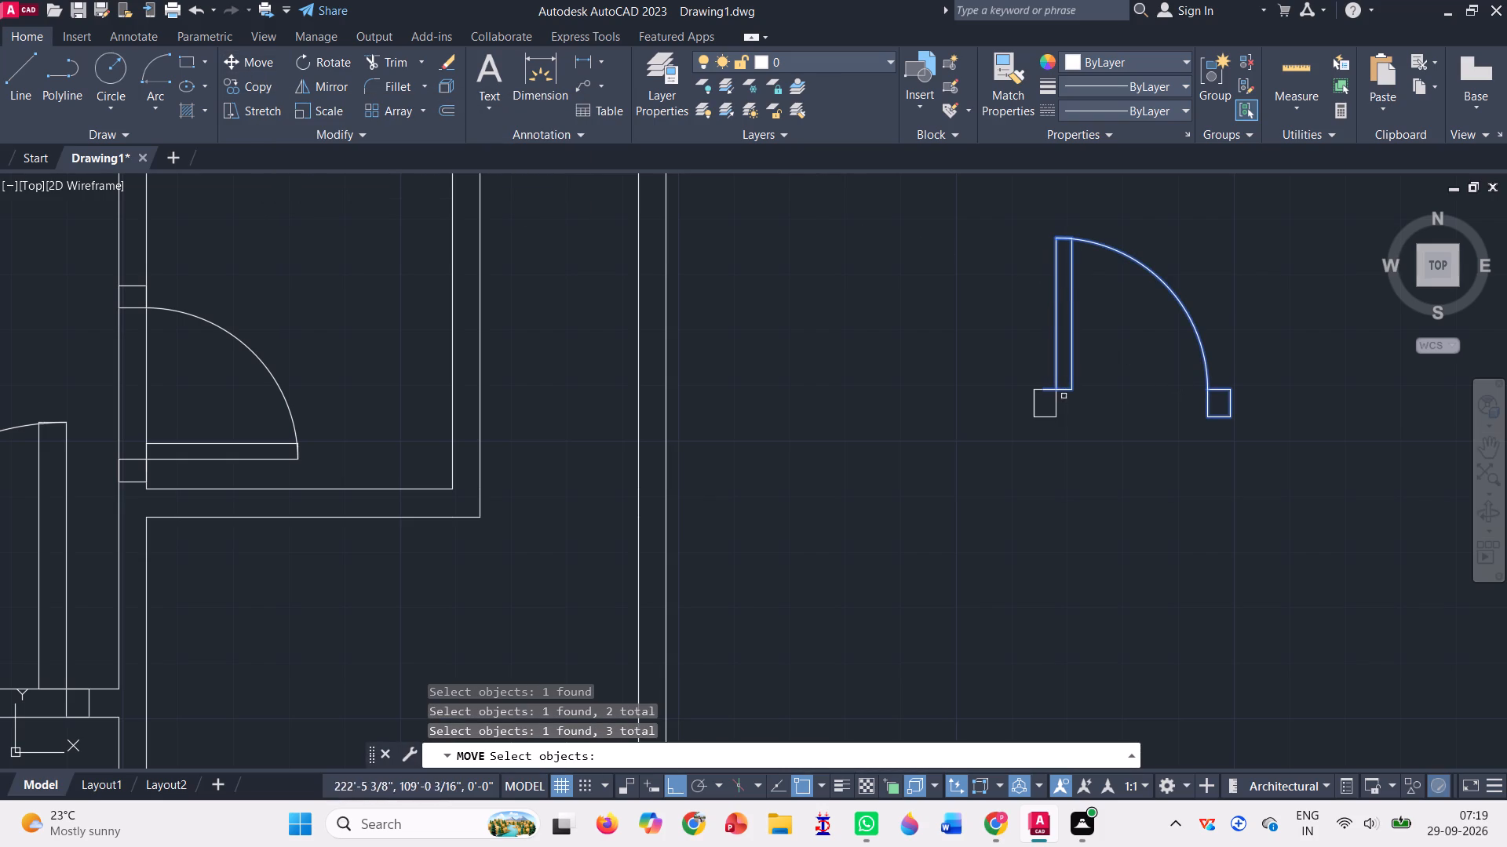
{"action": "left_click", "coordinate": [1058, 407]}
{"action": "key", "text": "Return"}
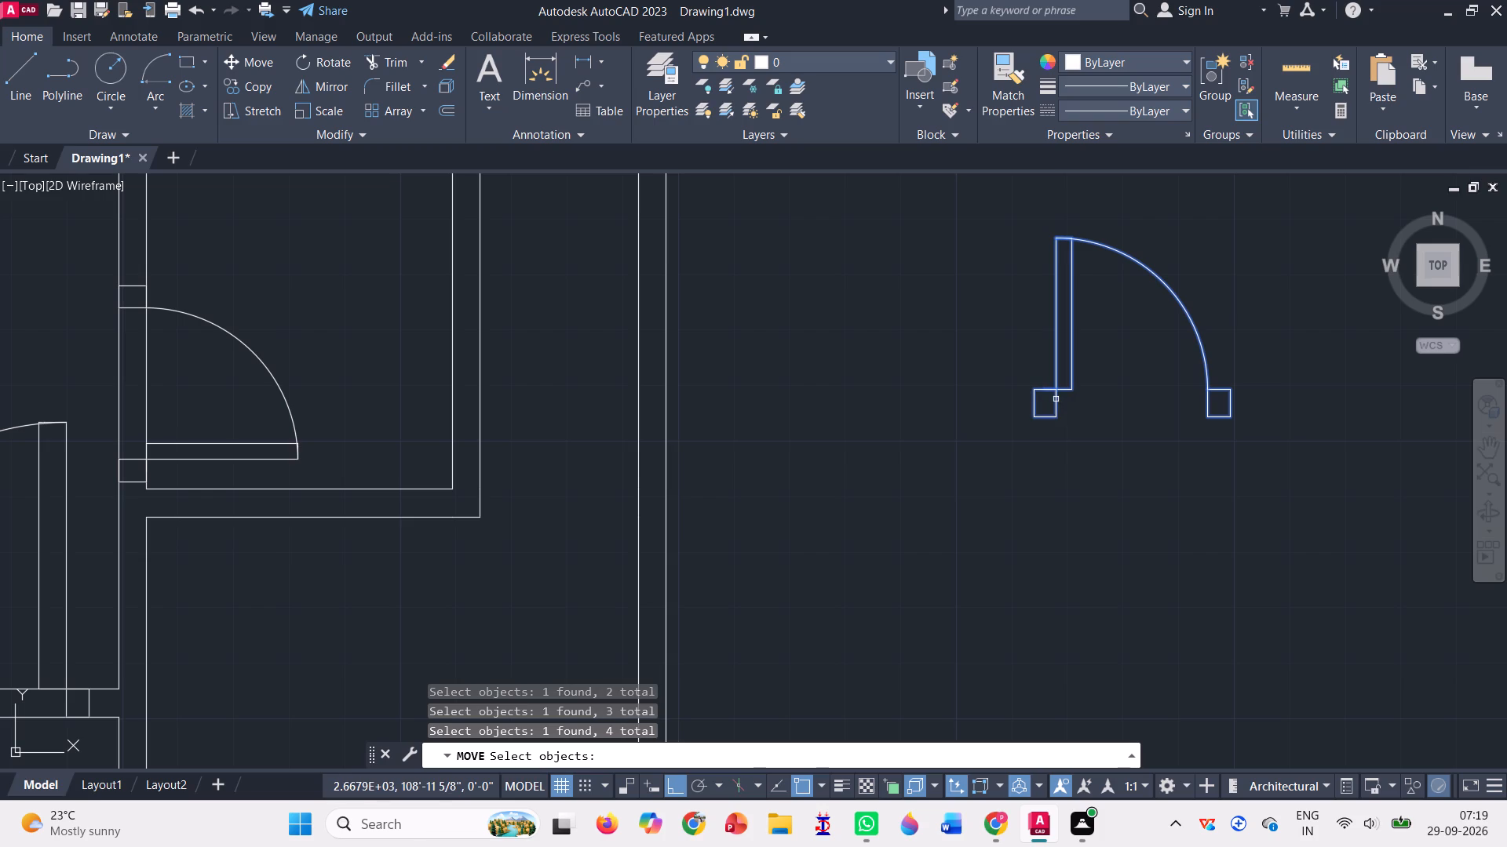
{"action": "left_click", "coordinate": [1235, 419]}
{"action": "scroll", "coordinate": [1184, 409], "scroll_direction": "down", "scroll_amount": 2}
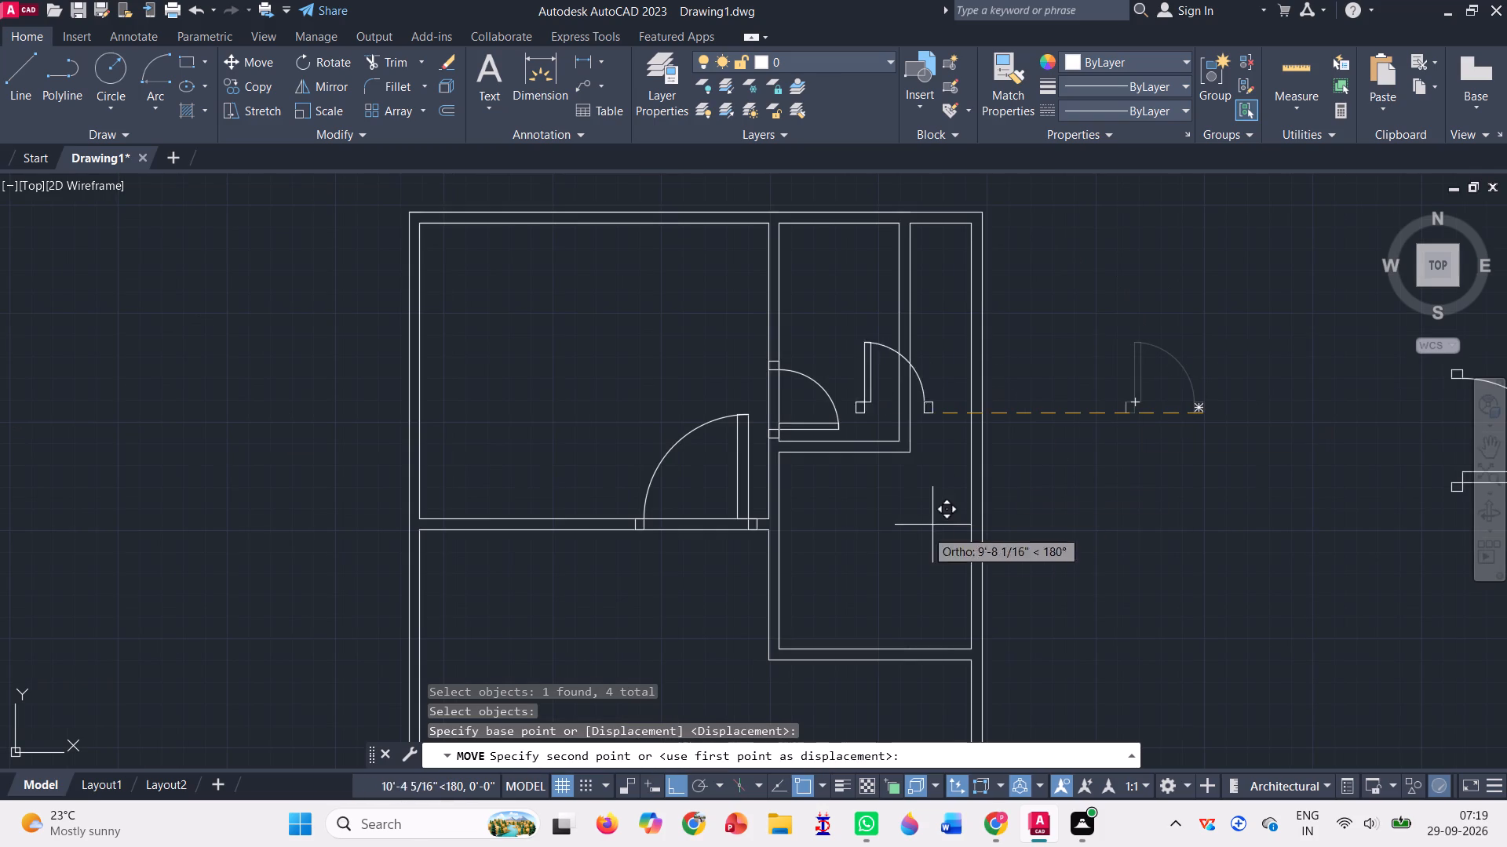
{"action": "left_click", "coordinate": [677, 779]}
{"action": "scroll", "coordinate": [866, 665], "scroll_direction": "up", "scroll_amount": 2}
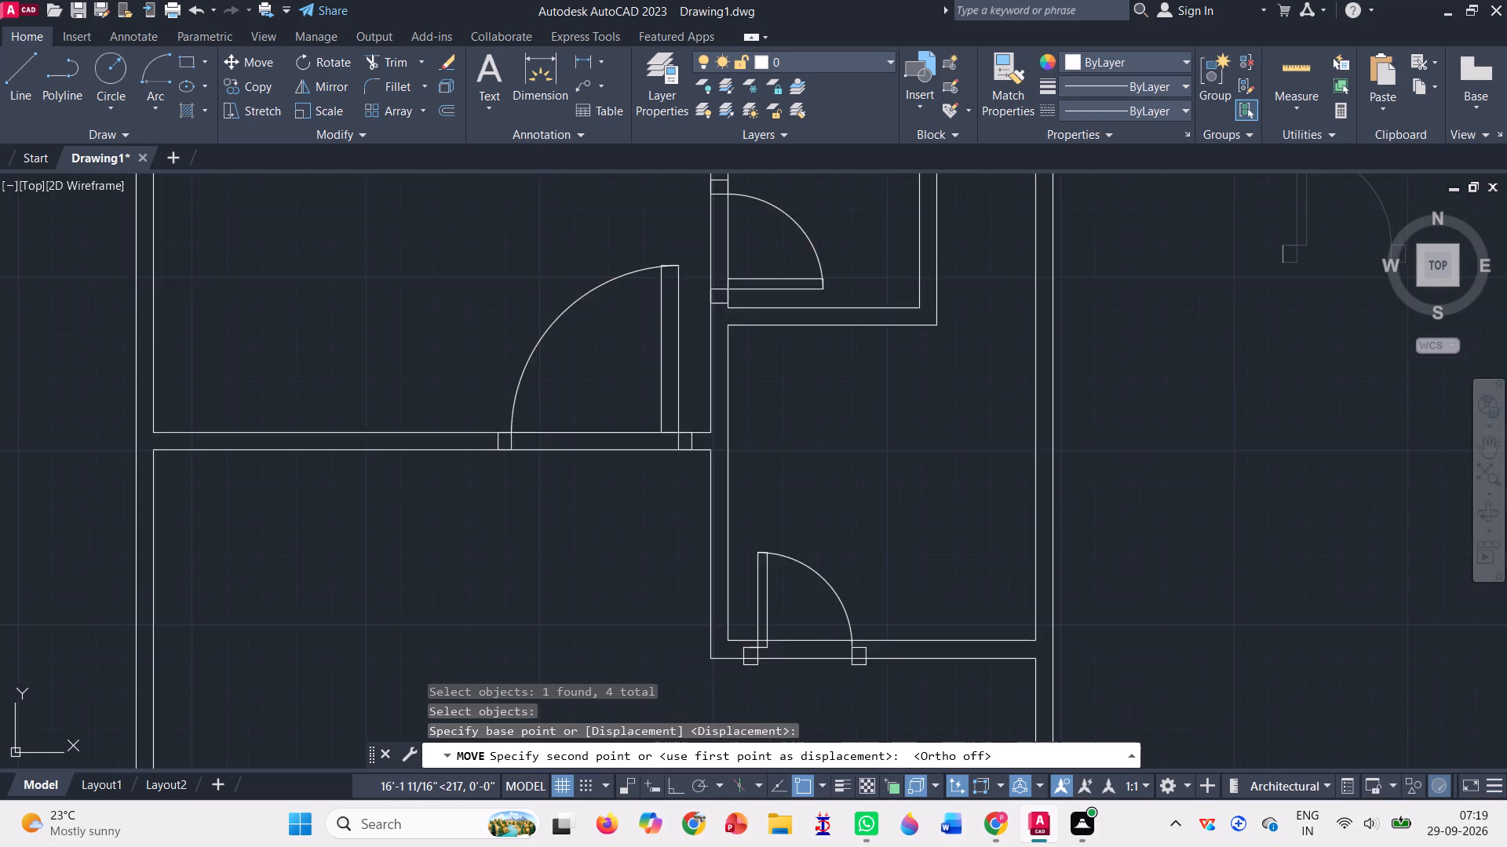
{"action": "scroll", "coordinate": [866, 665], "scroll_direction": "up", "scroll_amount": 2}
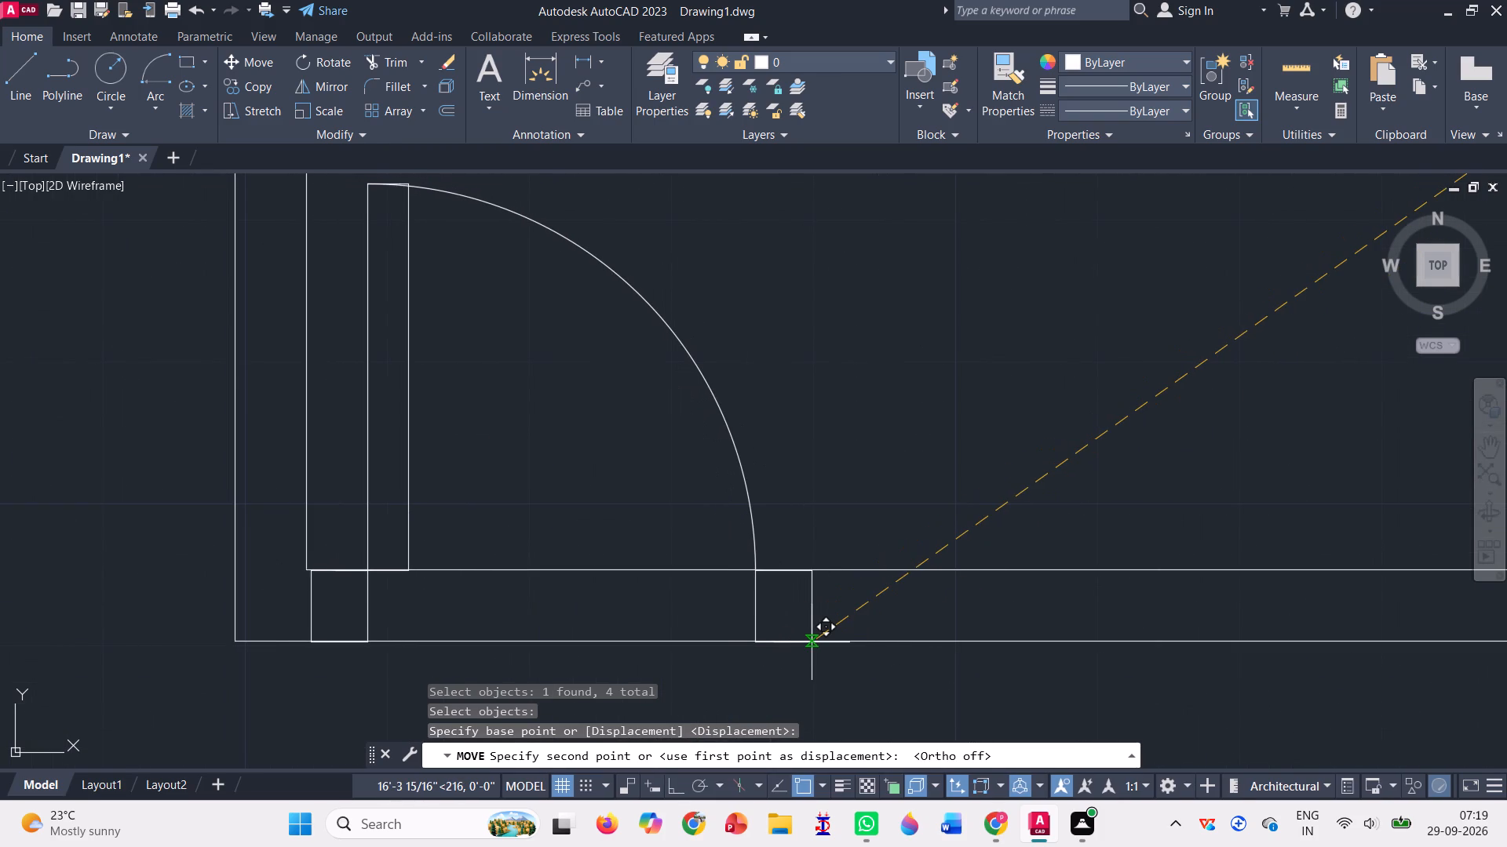
{"action": "left_click", "coordinate": [814, 640]}
{"action": "scroll", "coordinate": [814, 640], "scroll_direction": "down", "scroll_amount": 2}
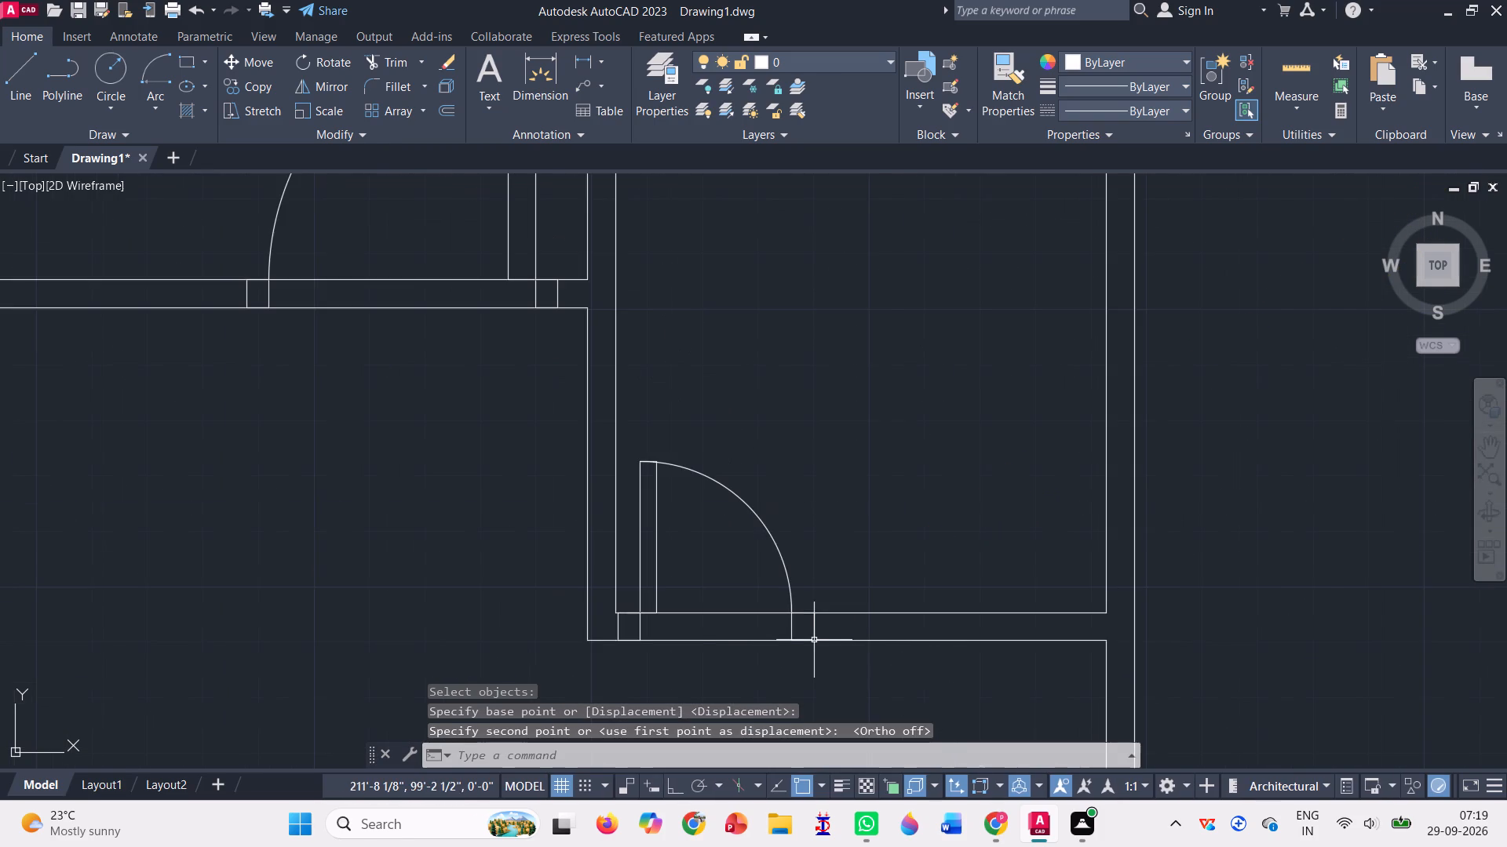
{"action": "scroll", "coordinate": [814, 640], "scroll_direction": "down", "scroll_amount": 1}
{"action": "key", "text": "Escape"}
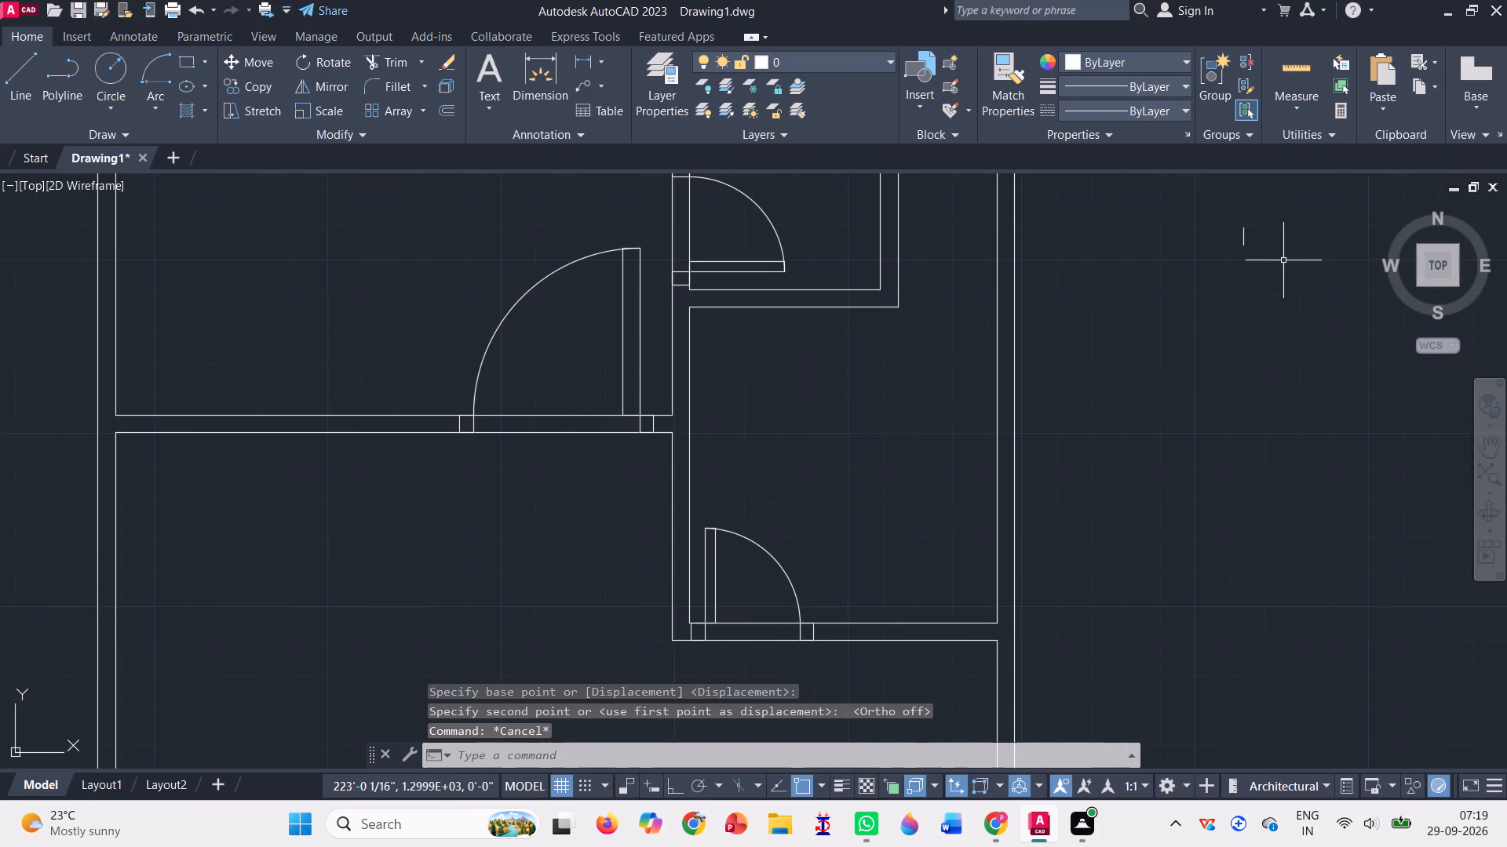
Erase the short leftover line fragment in the empty space right of the floor plan.
{"action": "left_click", "coordinate": [1241, 227]}
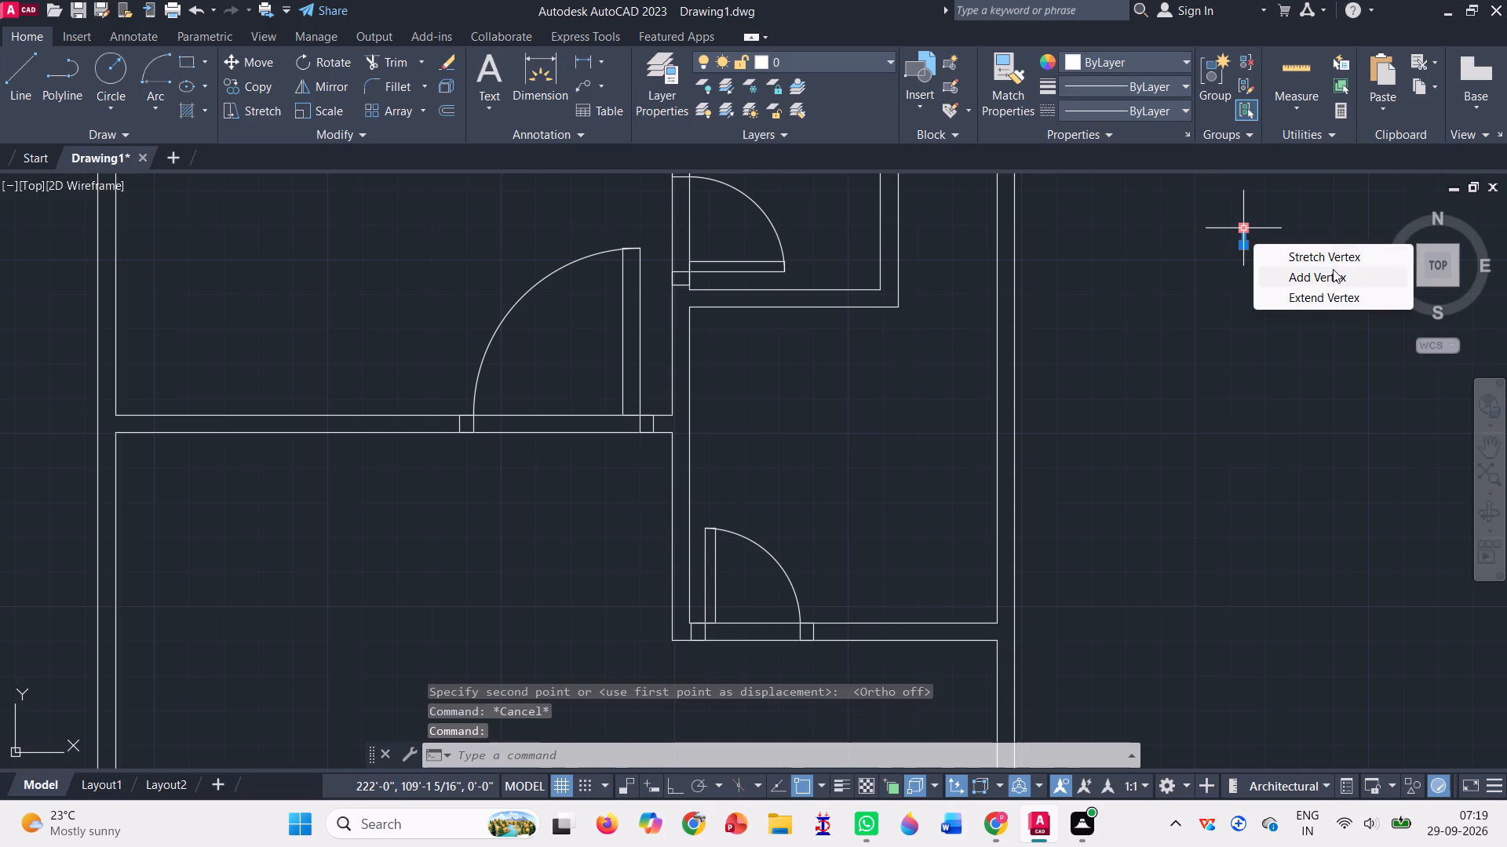
{"action": "key", "text": "Delete"}
Trim the wall lines crossing the door openings of the upper-left room and the small top room beside it.
{"action": "scroll", "coordinate": [1188, 405], "scroll_direction": "down", "scroll_amount": 3}
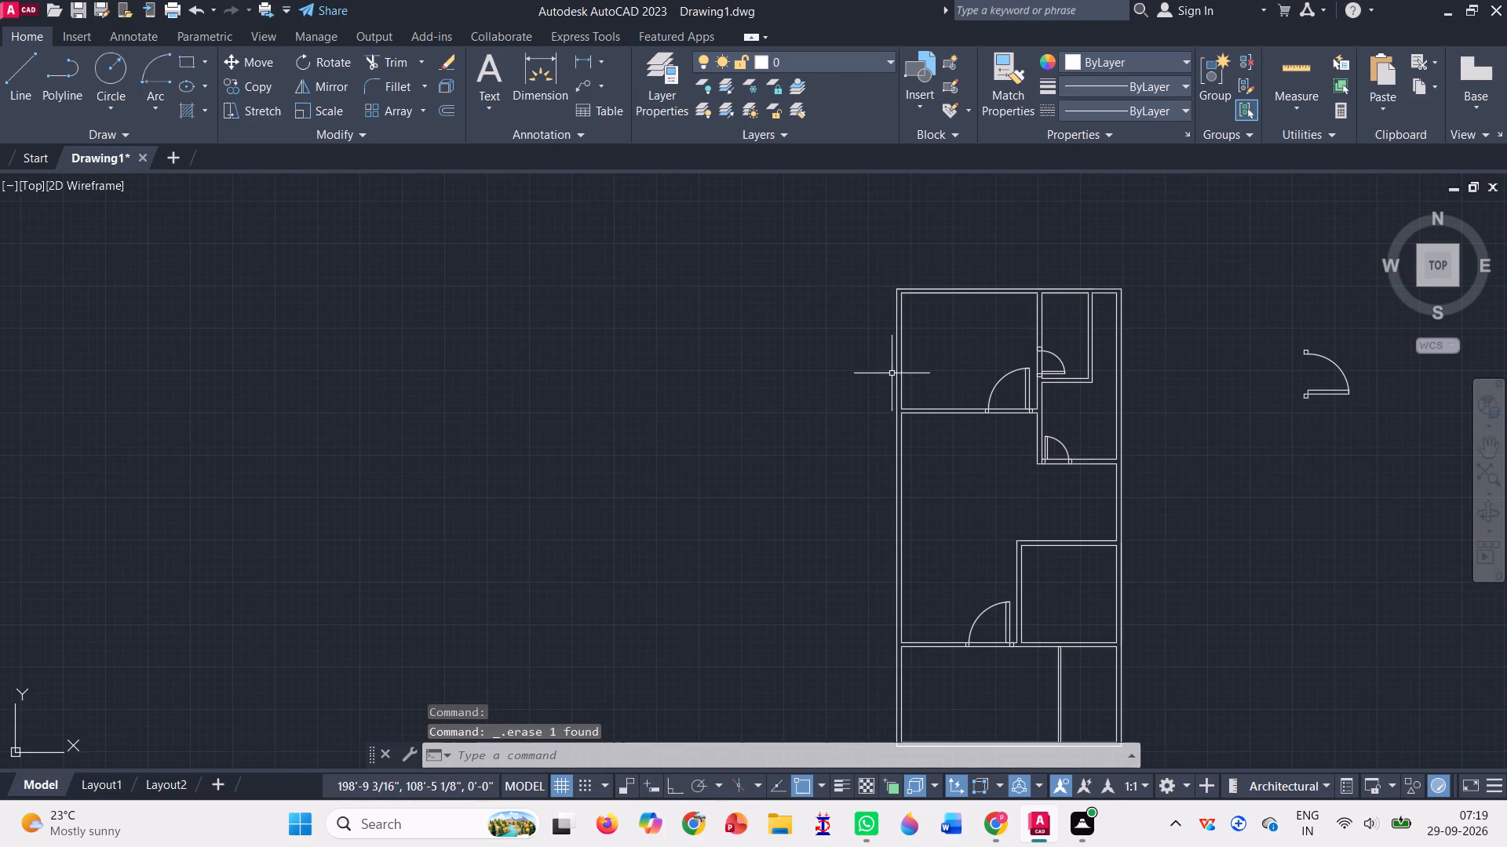
{"action": "scroll", "coordinate": [786, 372], "scroll_direction": "down", "scroll_amount": 1}
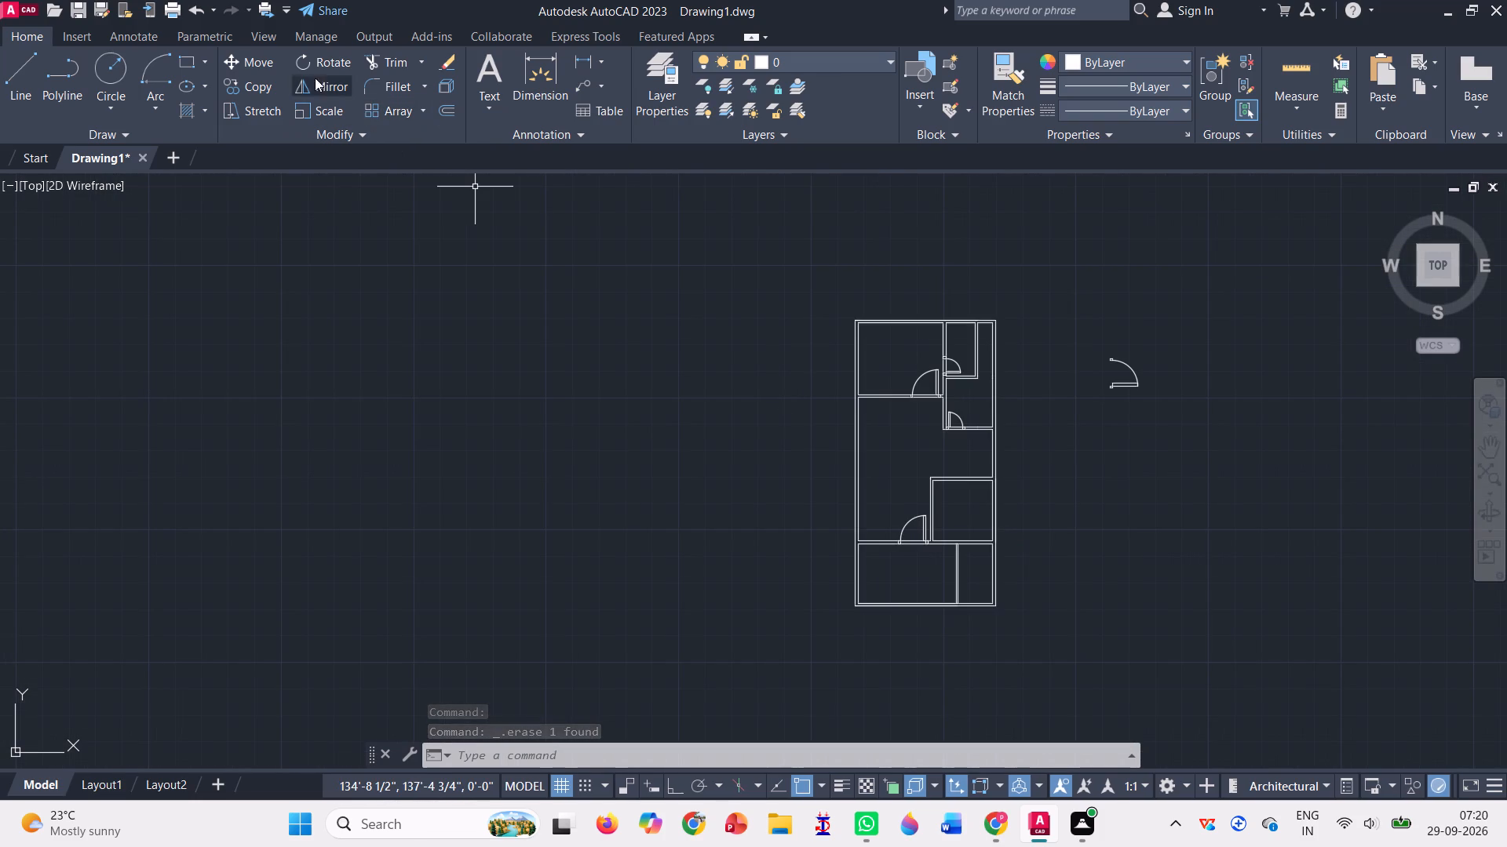
{"action": "left_click", "coordinate": [381, 70]}
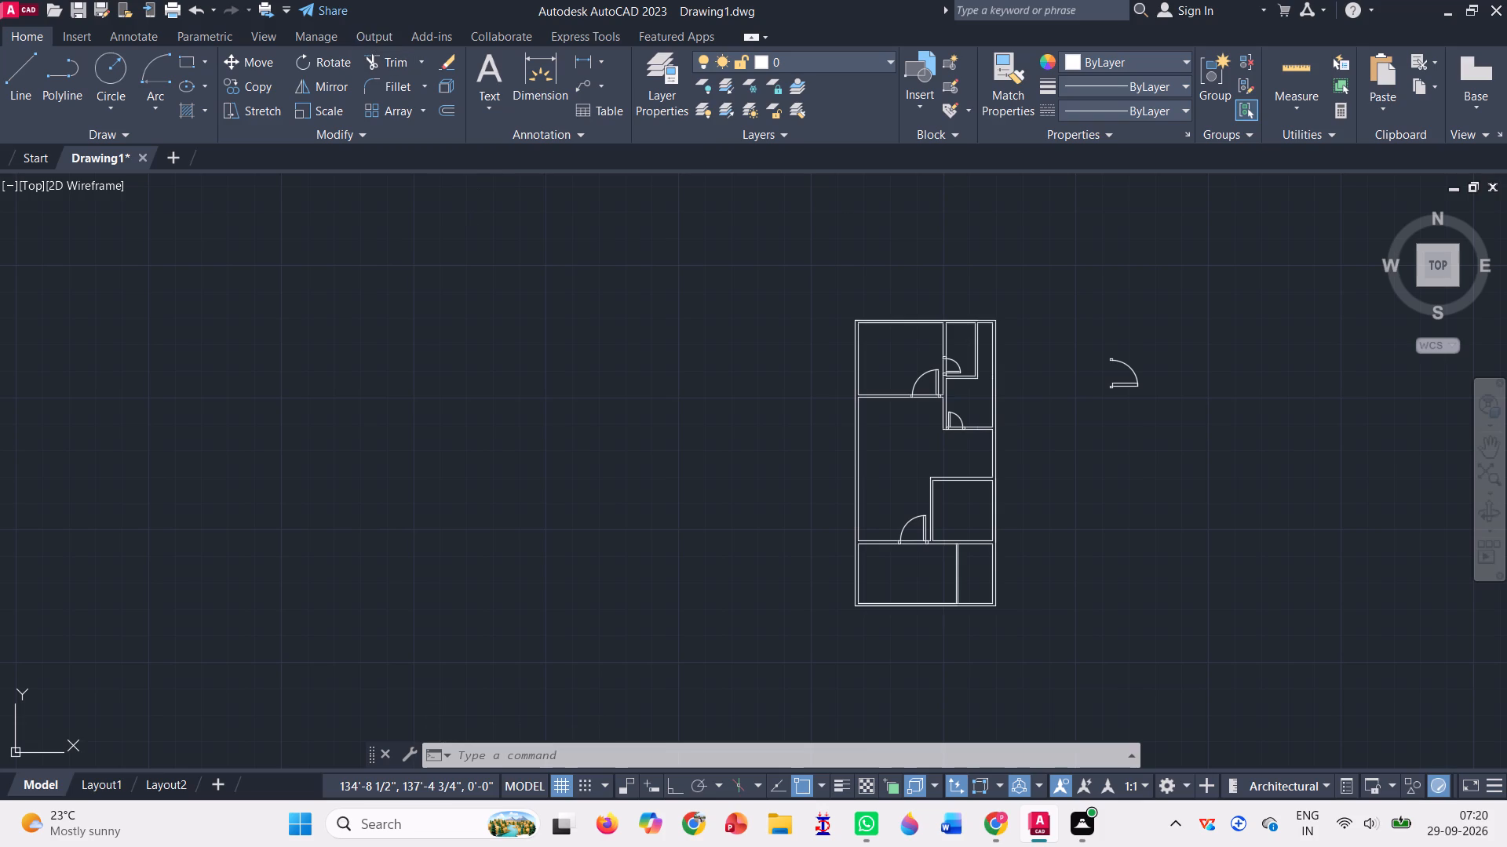
{"action": "scroll", "coordinate": [955, 408], "scroll_direction": "up", "scroll_amount": 3}
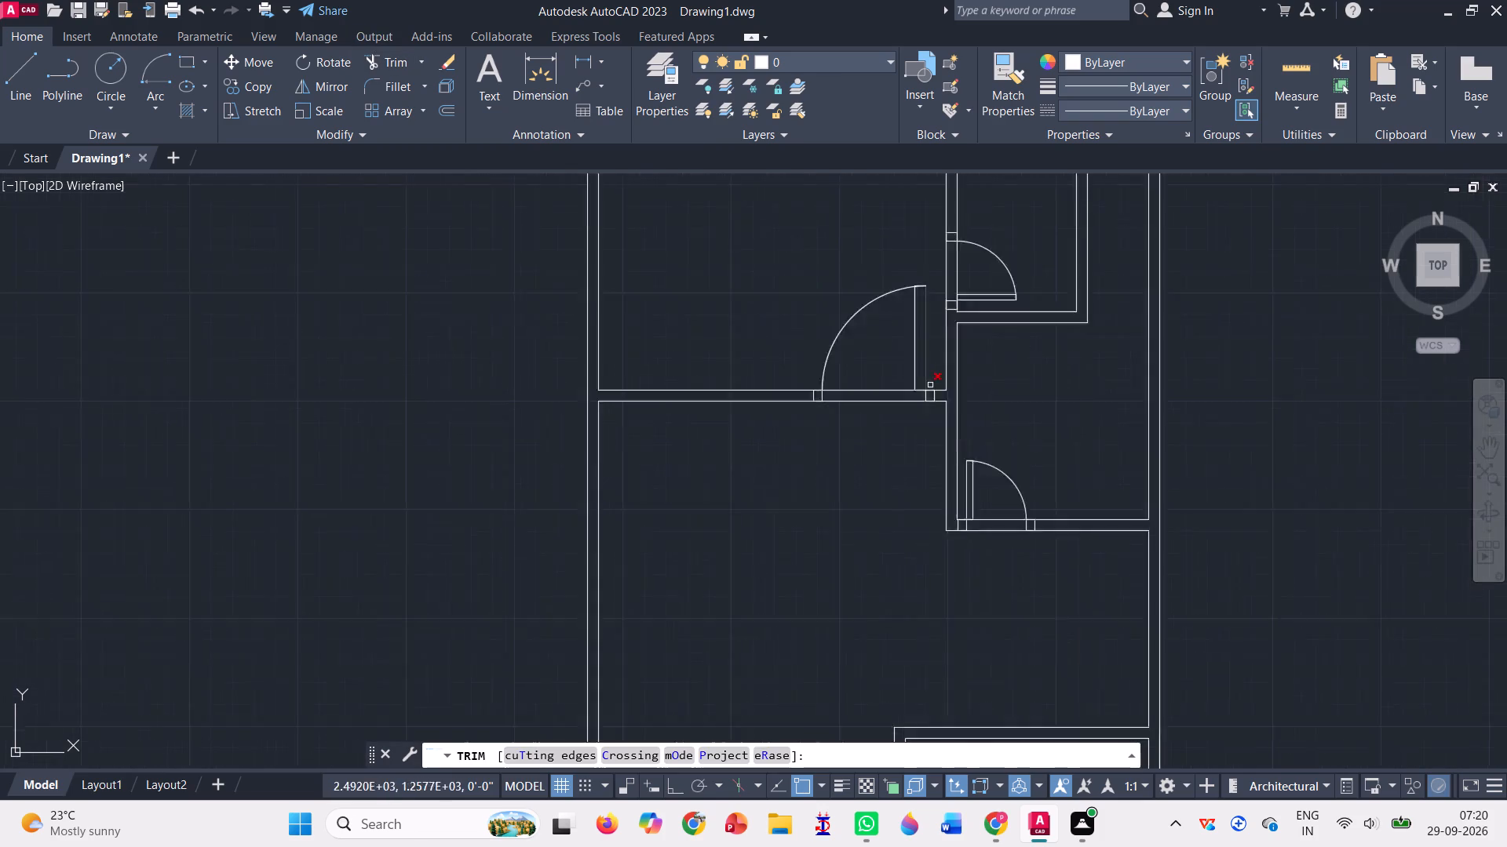
{"action": "scroll", "coordinate": [930, 385], "scroll_direction": "up", "scroll_amount": 1}
{"action": "left_click_drag", "start_coordinate": [857, 365], "coordinate": [855, 478]}
{"action": "scroll", "coordinate": [857, 451], "scroll_direction": "down", "scroll_amount": 2}
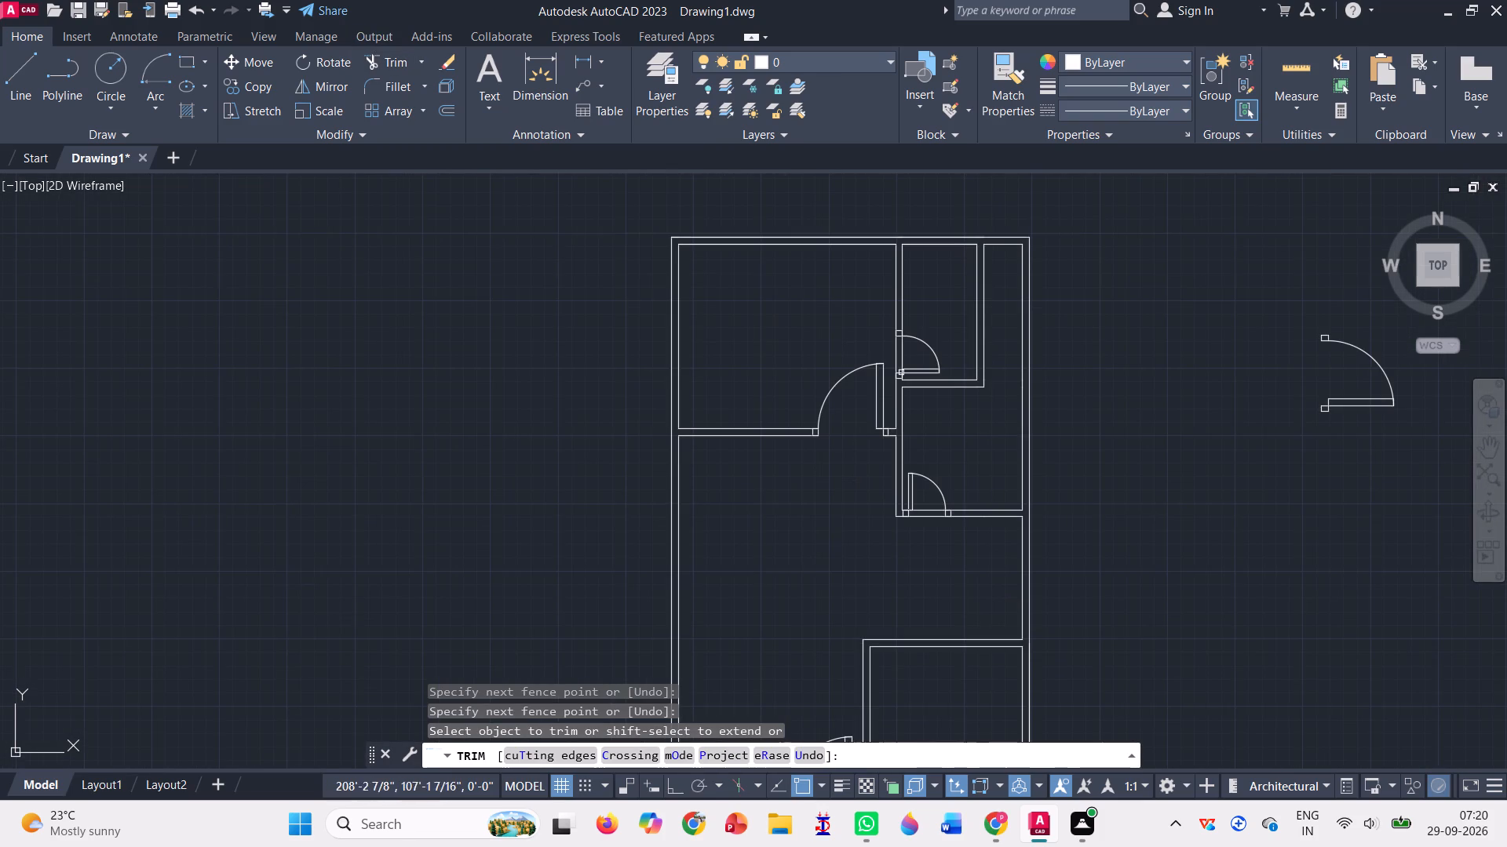
{"action": "scroll", "coordinate": [917, 347], "scroll_direction": "up", "scroll_amount": 3}
{"action": "left_click_drag", "start_coordinate": [804, 347], "coordinate": [874, 343]}
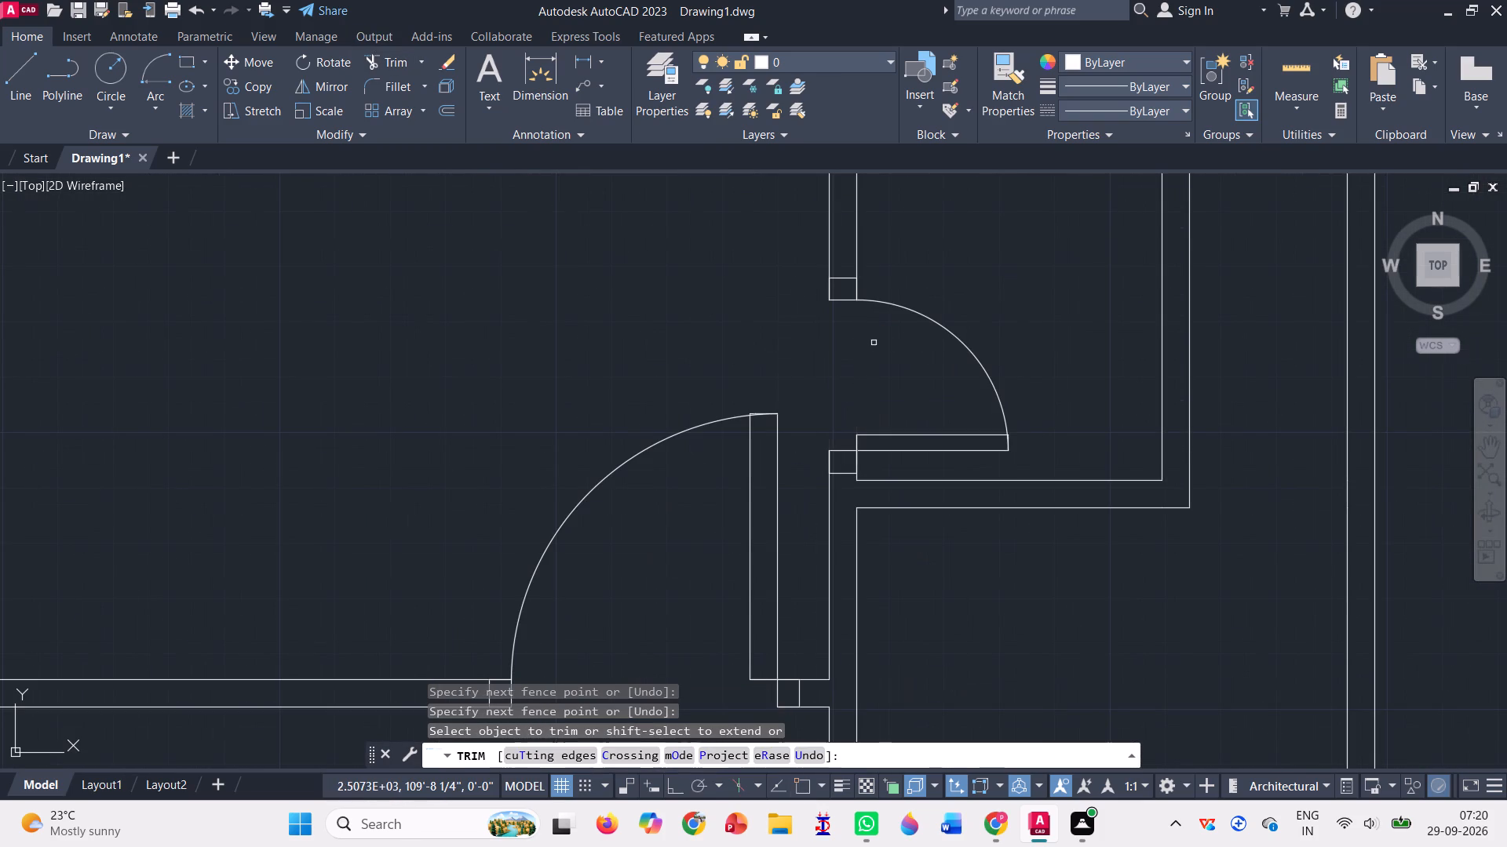
Trim the wall lines crossing the opening of the right-hand room's mirrored door and the opening of the lowest door.
{"action": "scroll", "coordinate": [875, 343], "scroll_direction": "down", "scroll_amount": 3}
{"action": "scroll", "coordinate": [767, 307], "scroll_direction": "down", "scroll_amount": 1}
{"action": "scroll", "coordinate": [858, 452], "scroll_direction": "up", "scroll_amount": 1}
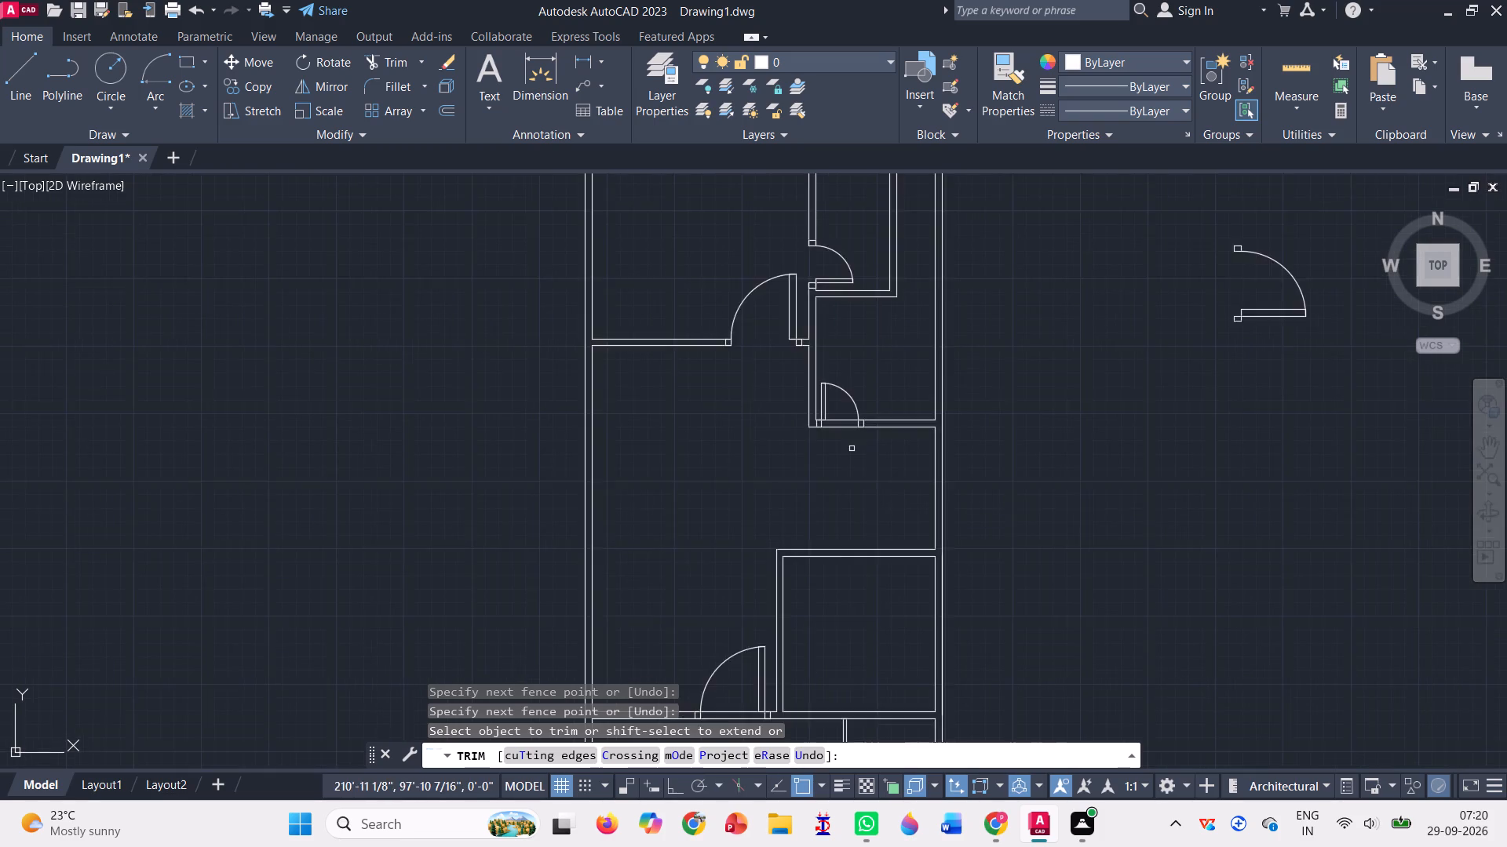
{"action": "scroll", "coordinate": [852, 449], "scroll_direction": "up", "scroll_amount": 1}
{"action": "scroll", "coordinate": [821, 384], "scroll_direction": "up", "scroll_amount": 3}
{"action": "left_click_drag", "start_coordinate": [856, 409], "coordinate": [867, 530]}
{"action": "scroll", "coordinate": [863, 414], "scroll_direction": "down", "scroll_amount": 4}
{"action": "scroll", "coordinate": [855, 406], "scroll_direction": "up", "scroll_amount": 1}
{"action": "scroll", "coordinate": [679, 432], "scroll_direction": "down", "scroll_amount": 1}
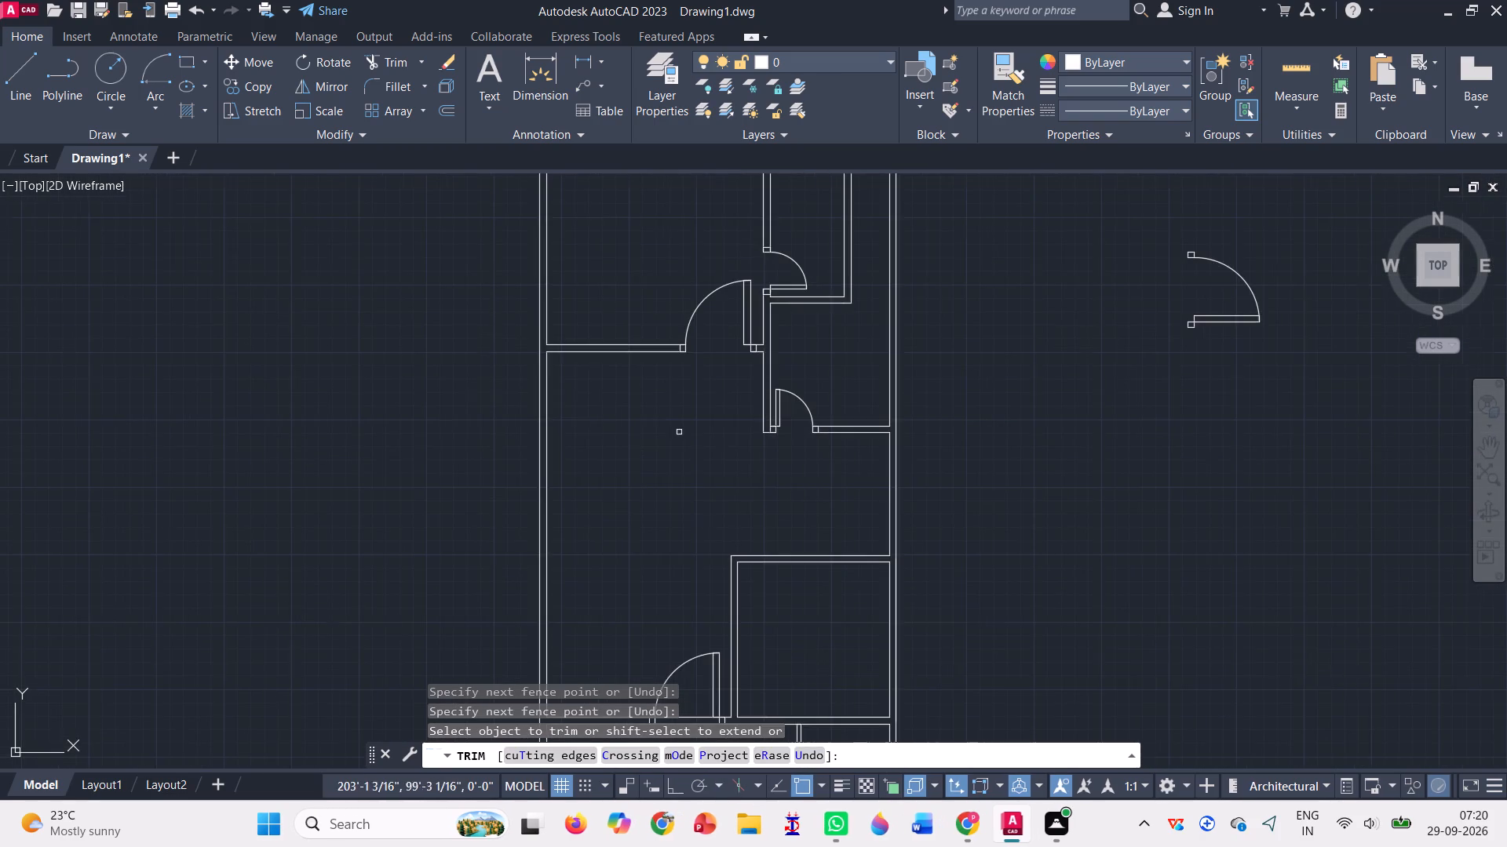
{"action": "scroll", "coordinate": [674, 428], "scroll_direction": "down", "scroll_amount": 2}
{"action": "scroll", "coordinate": [681, 544], "scroll_direction": "up", "scroll_amount": 6}
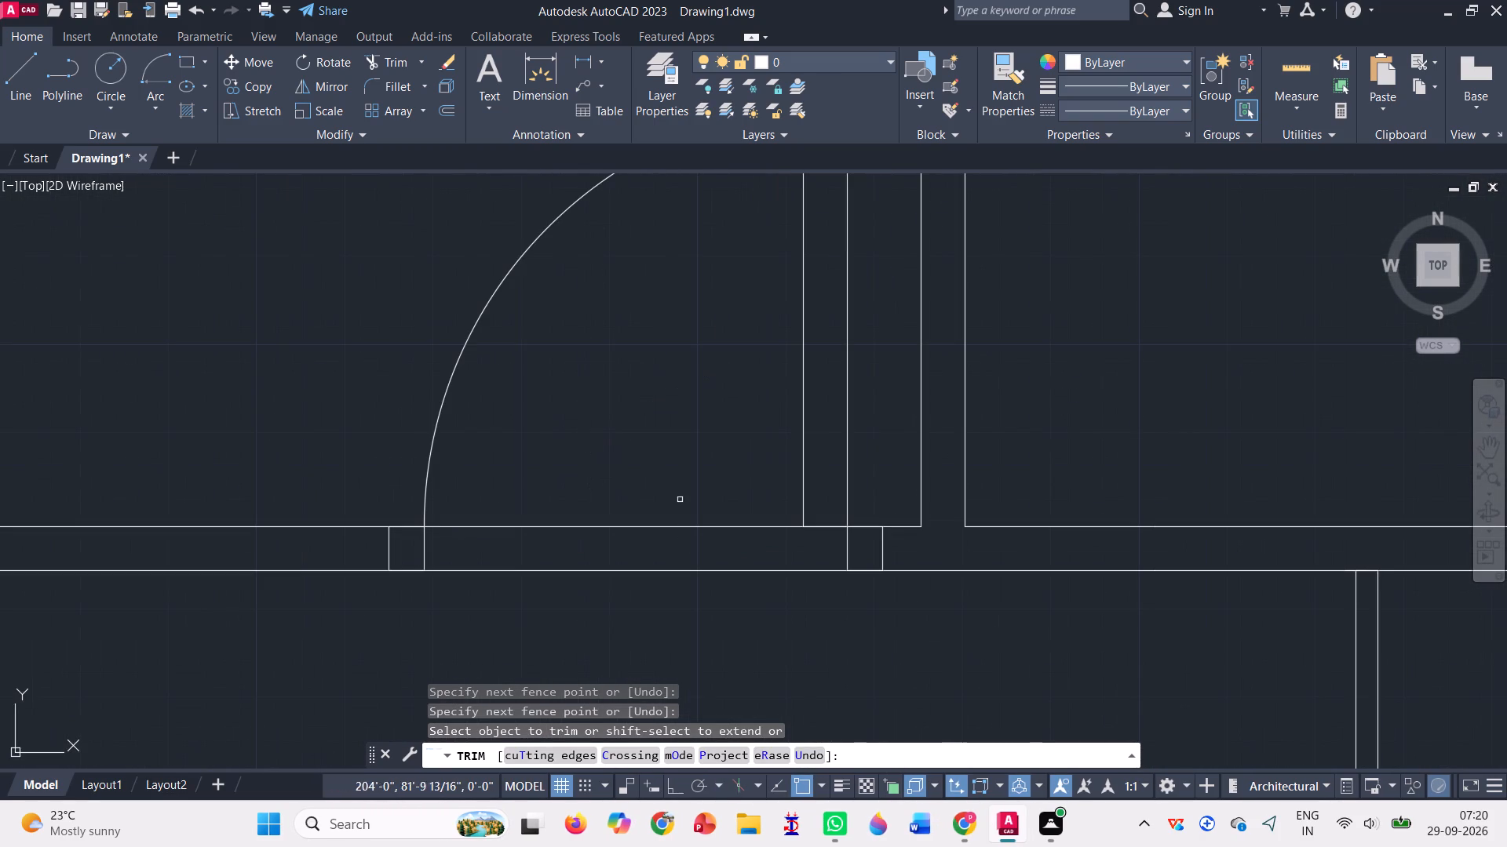
{"action": "left_click_drag", "start_coordinate": [675, 489], "coordinate": [674, 605]}
Draw two short lines across the left wall of the lower-right square room, joined by a diagonal, marking an opening near its upper corner.
{"action": "scroll", "coordinate": [674, 455], "scroll_direction": "down", "scroll_amount": 3}
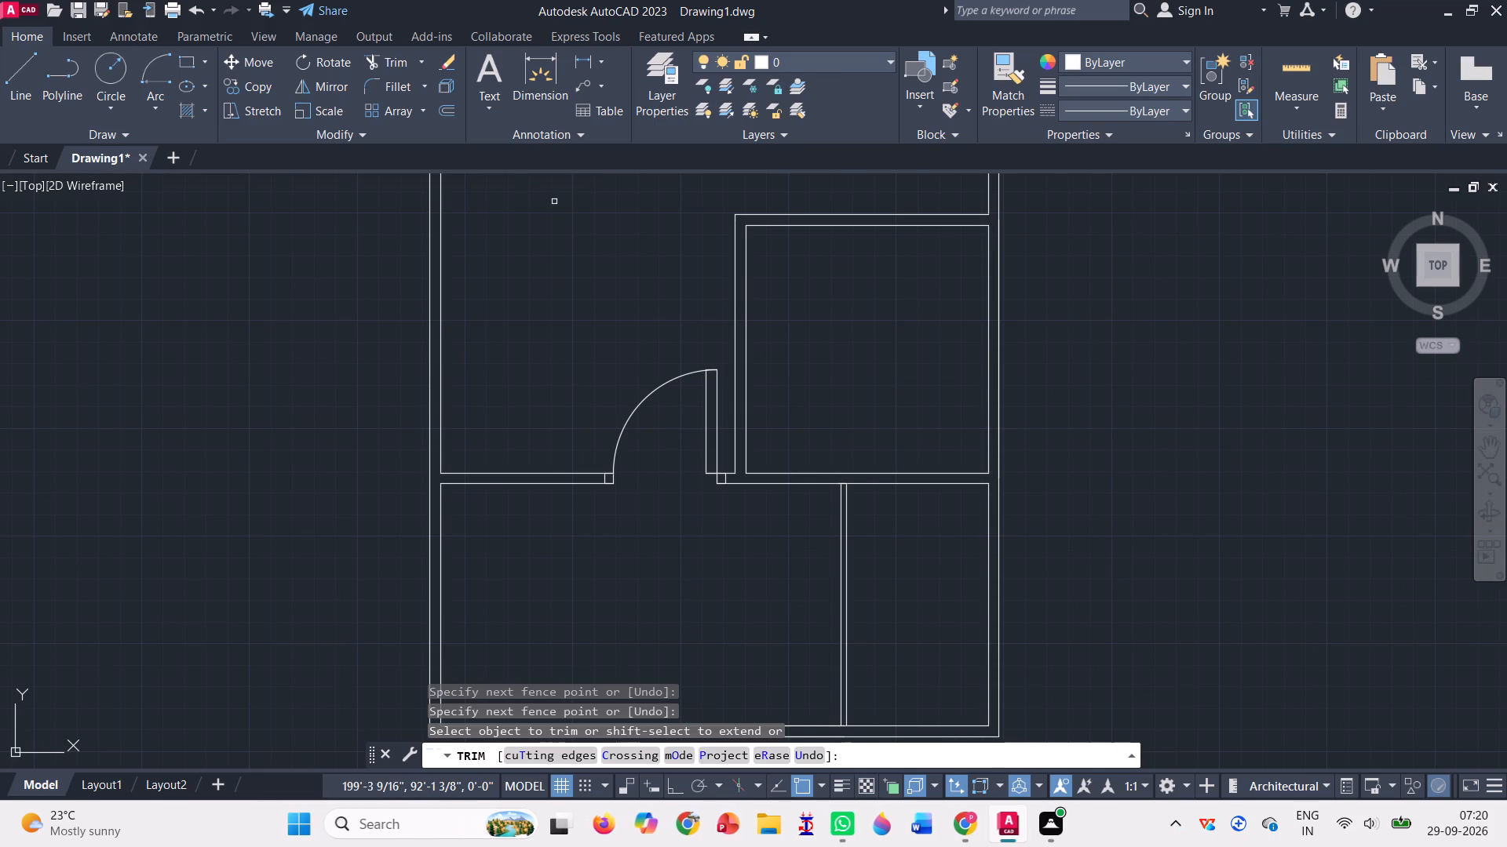
{"action": "scroll", "coordinate": [560, 204], "scroll_direction": "down", "scroll_amount": 1}
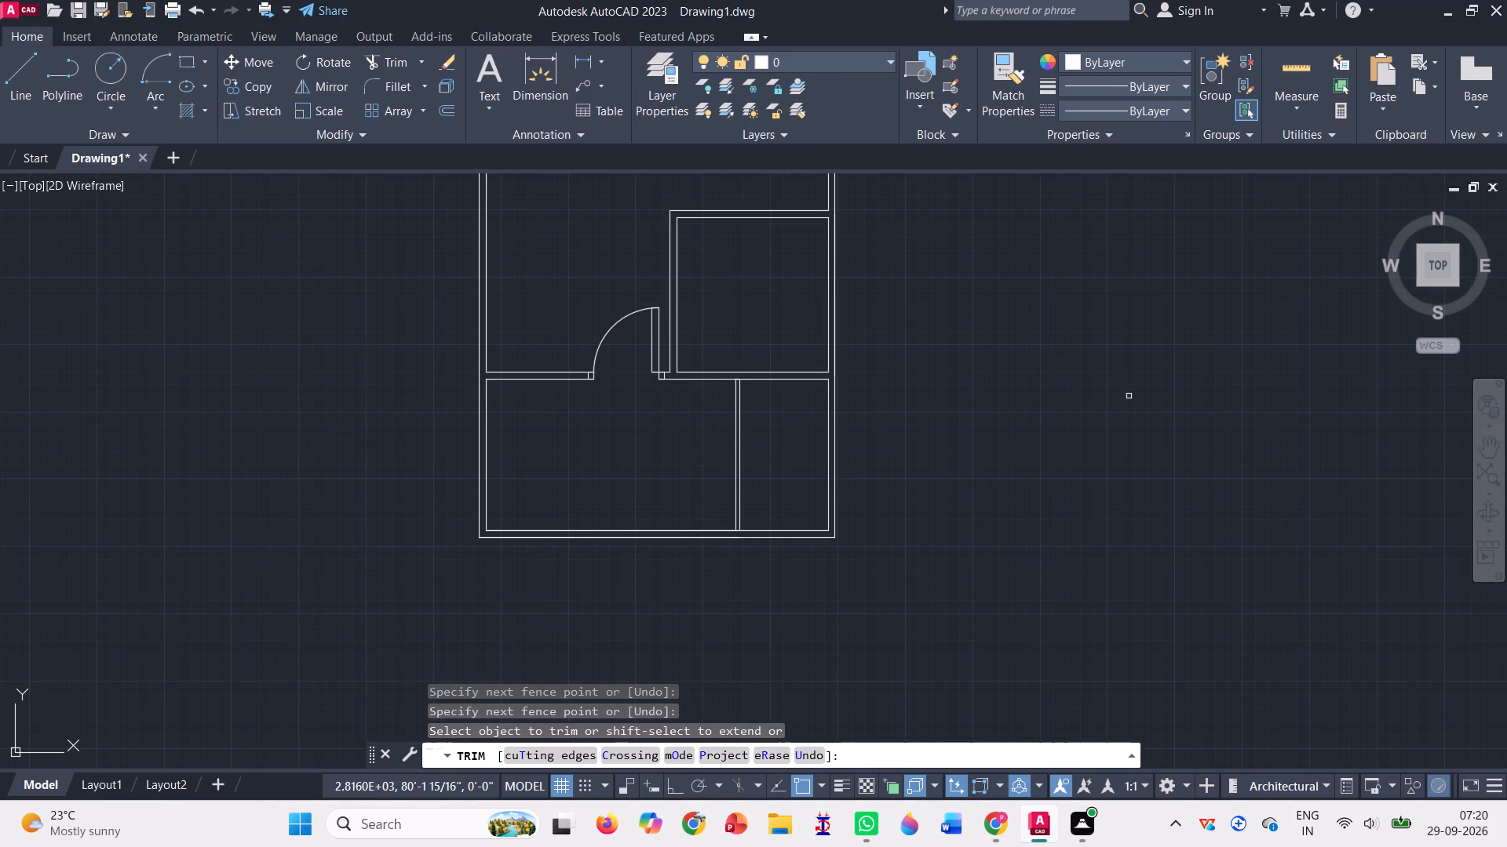
{"action": "scroll", "coordinate": [1126, 393], "scroll_direction": "down", "scroll_amount": 2}
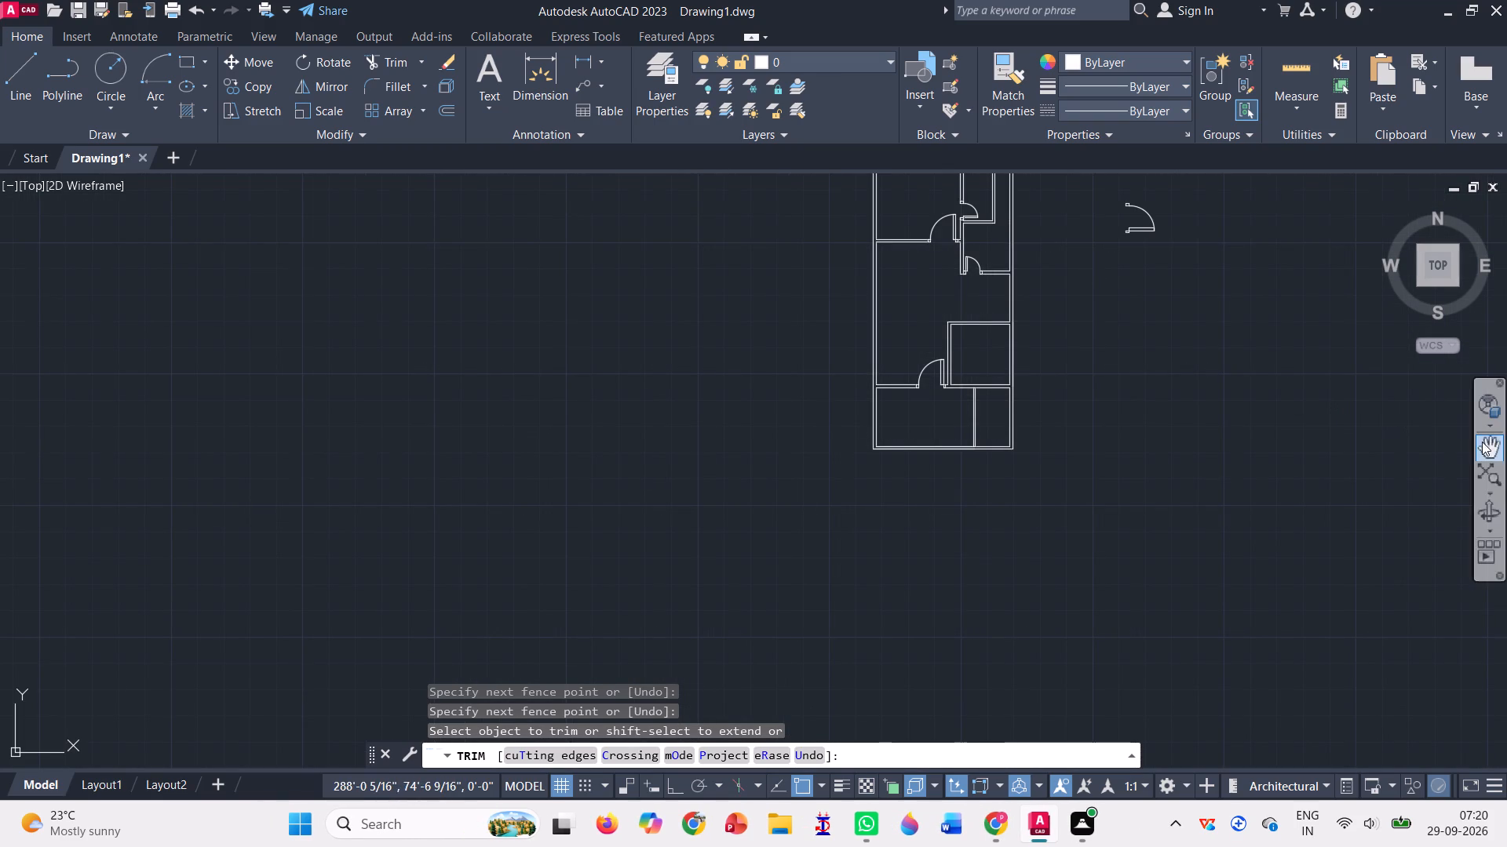
{"action": "left_click", "coordinate": [1488, 445]}
{"action": "left_click_drag", "start_coordinate": [1140, 323], "coordinate": [961, 456]}
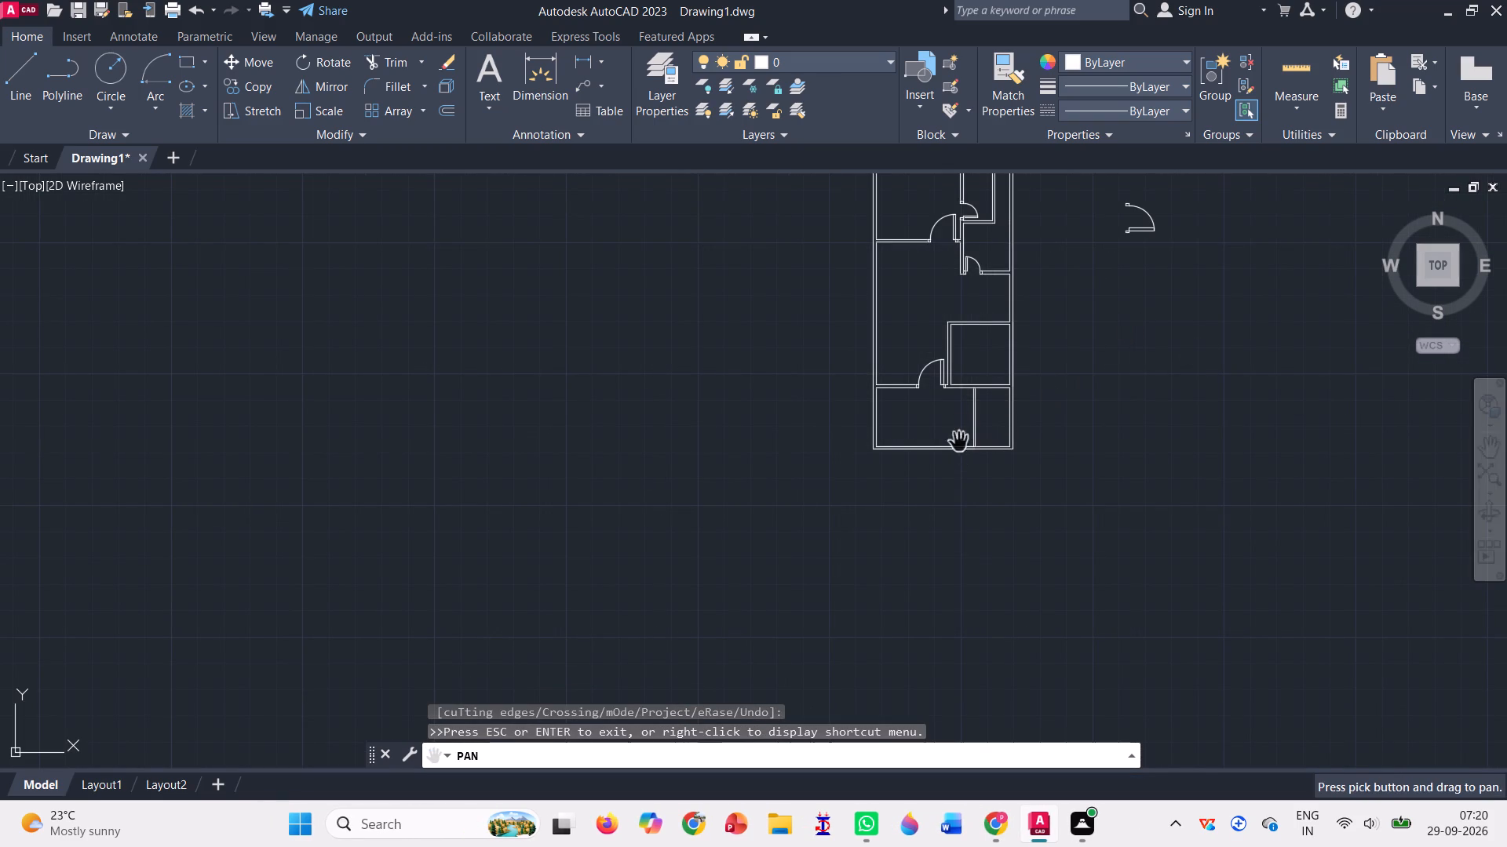
{"action": "left_click_drag", "start_coordinate": [1162, 340], "coordinate": [1160, 352]}
{"action": "left_click_drag", "start_coordinate": [1158, 356], "coordinate": [1155, 366]}
{"action": "left_click", "coordinate": [1155, 370]}
{"action": "left_click_drag", "start_coordinate": [1151, 380], "coordinate": [1143, 398]}
{"action": "key", "text": "Return"}
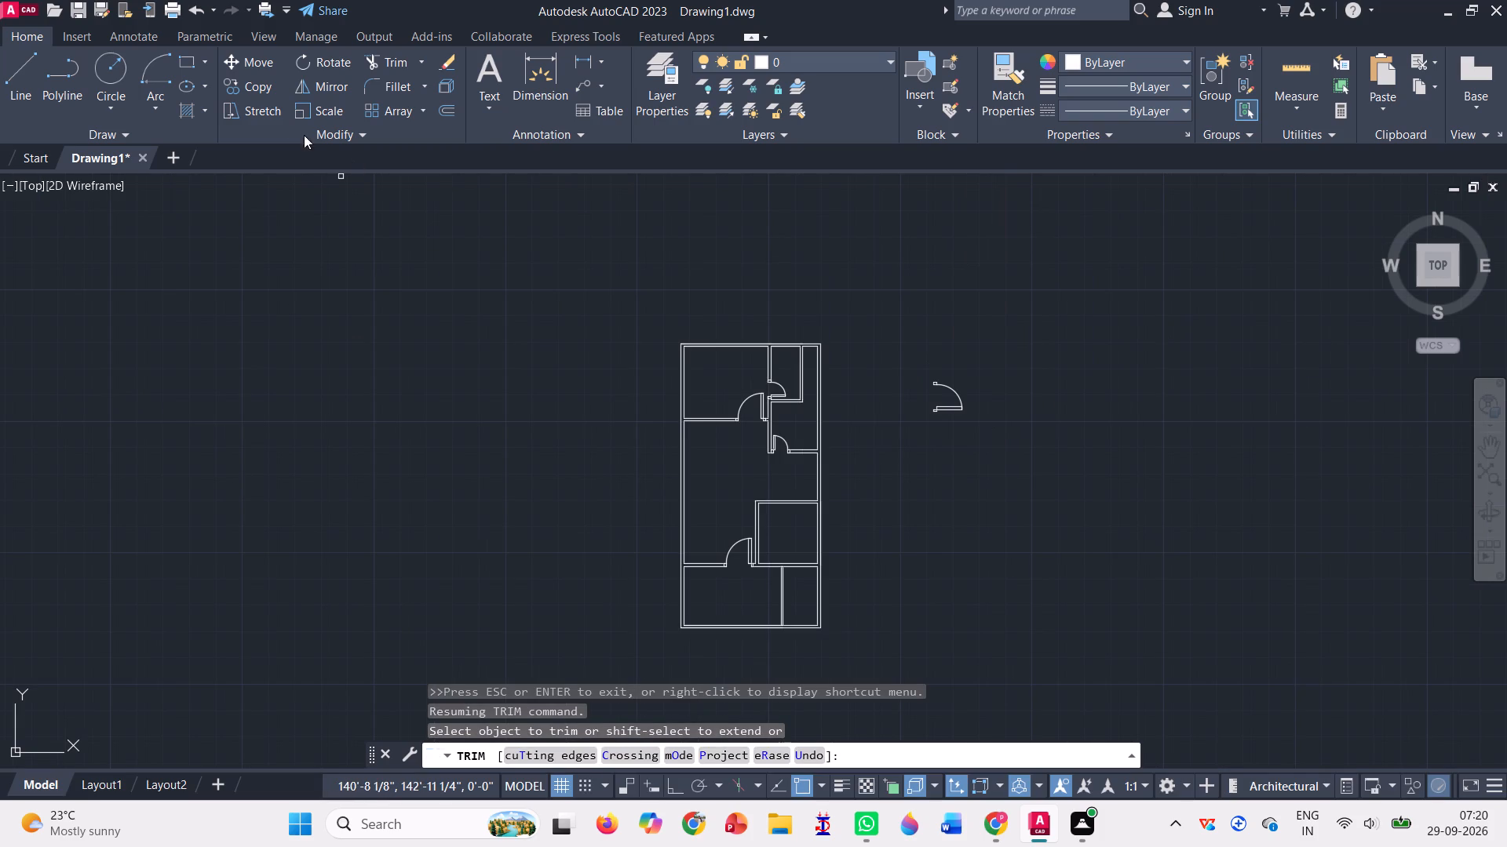
{"action": "left_click", "coordinate": [24, 65]}
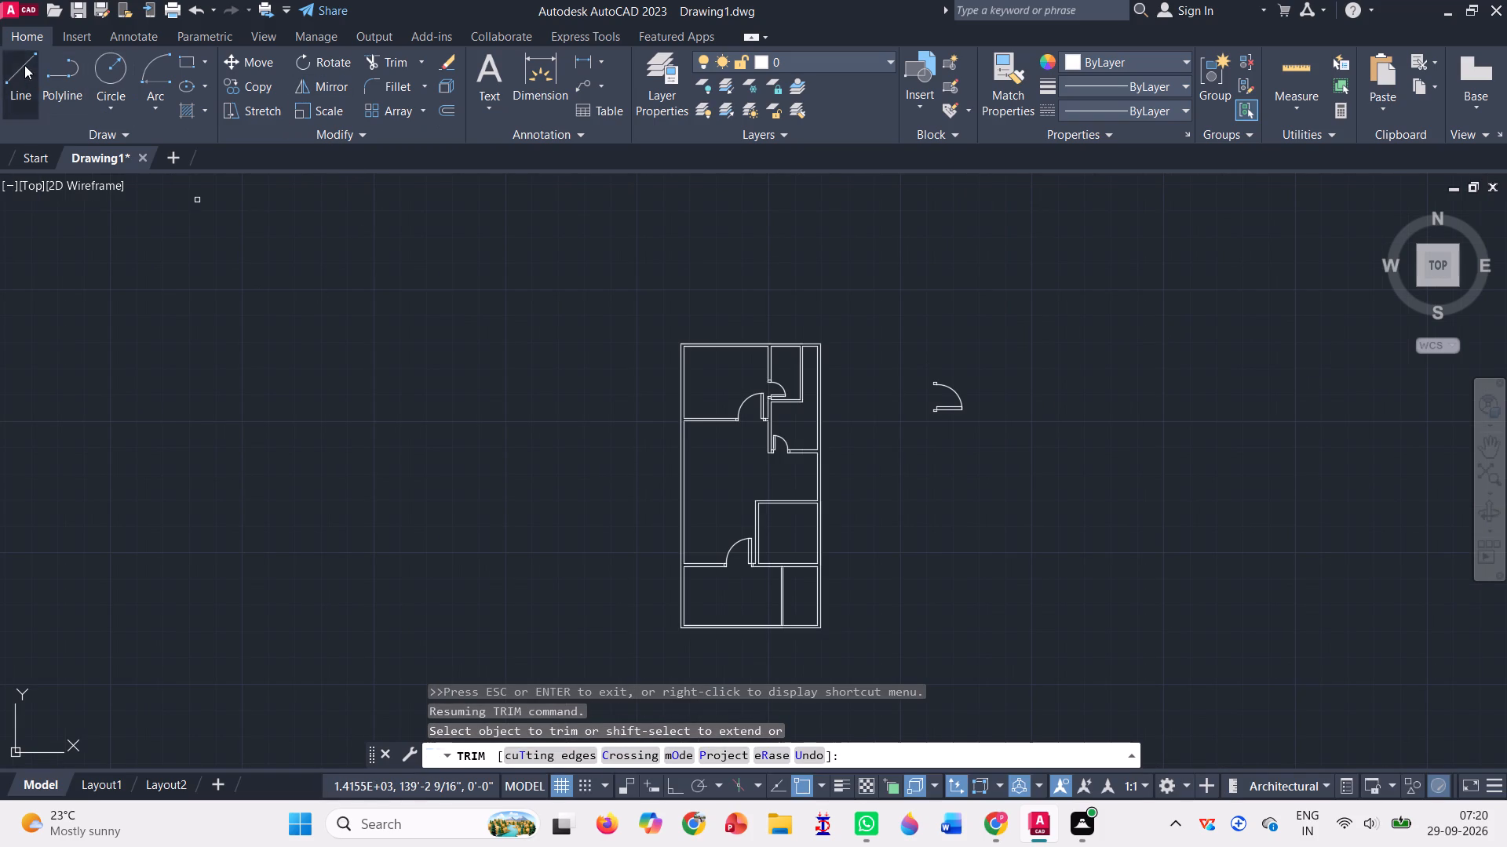
{"action": "scroll", "coordinate": [746, 577], "scroll_direction": "up", "scroll_amount": 1}
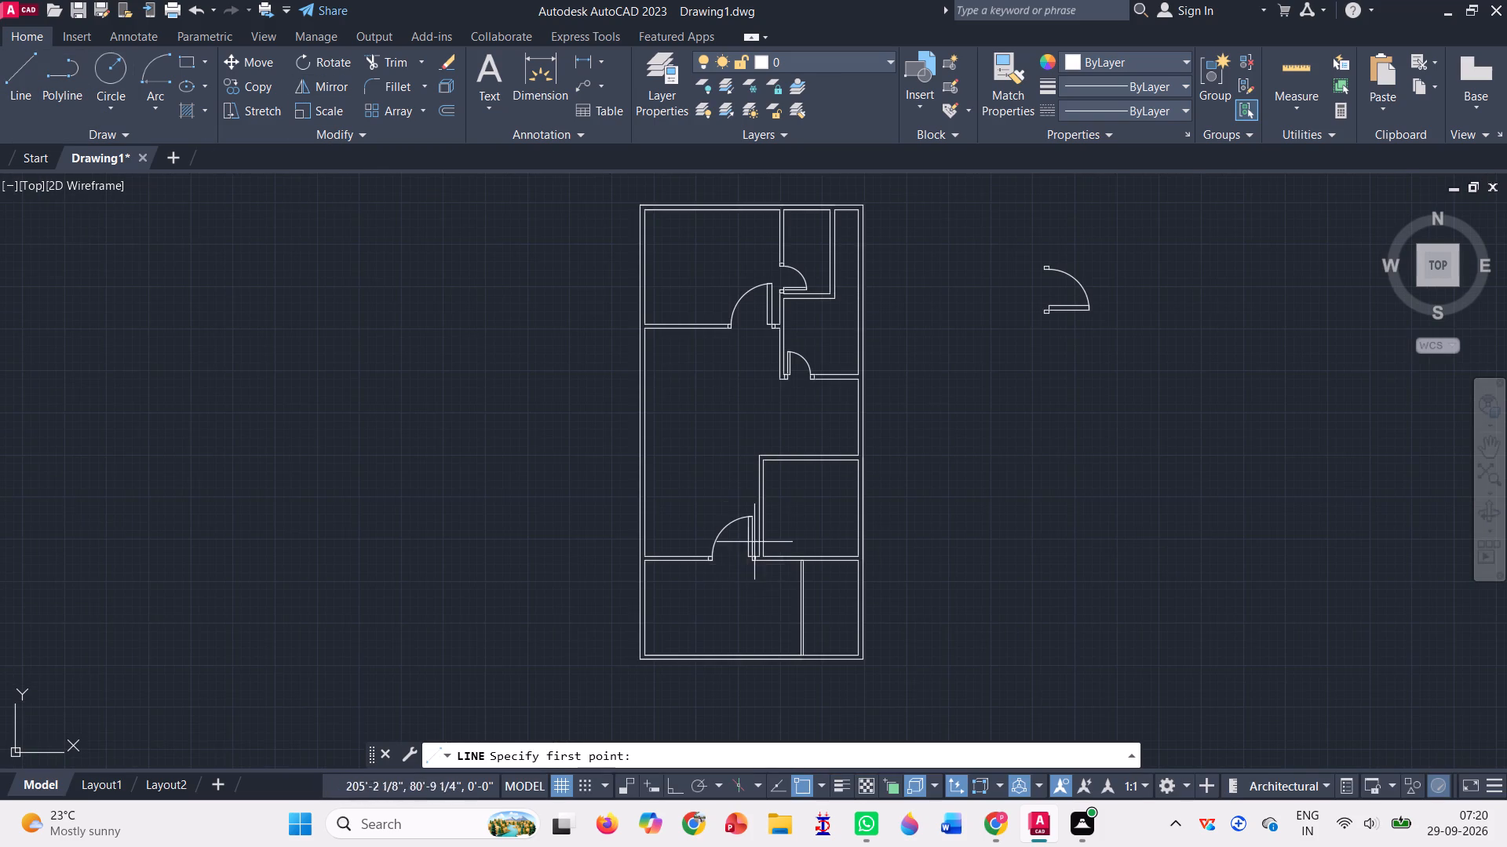
{"action": "scroll", "coordinate": [760, 496], "scroll_direction": "up", "scroll_amount": 3}
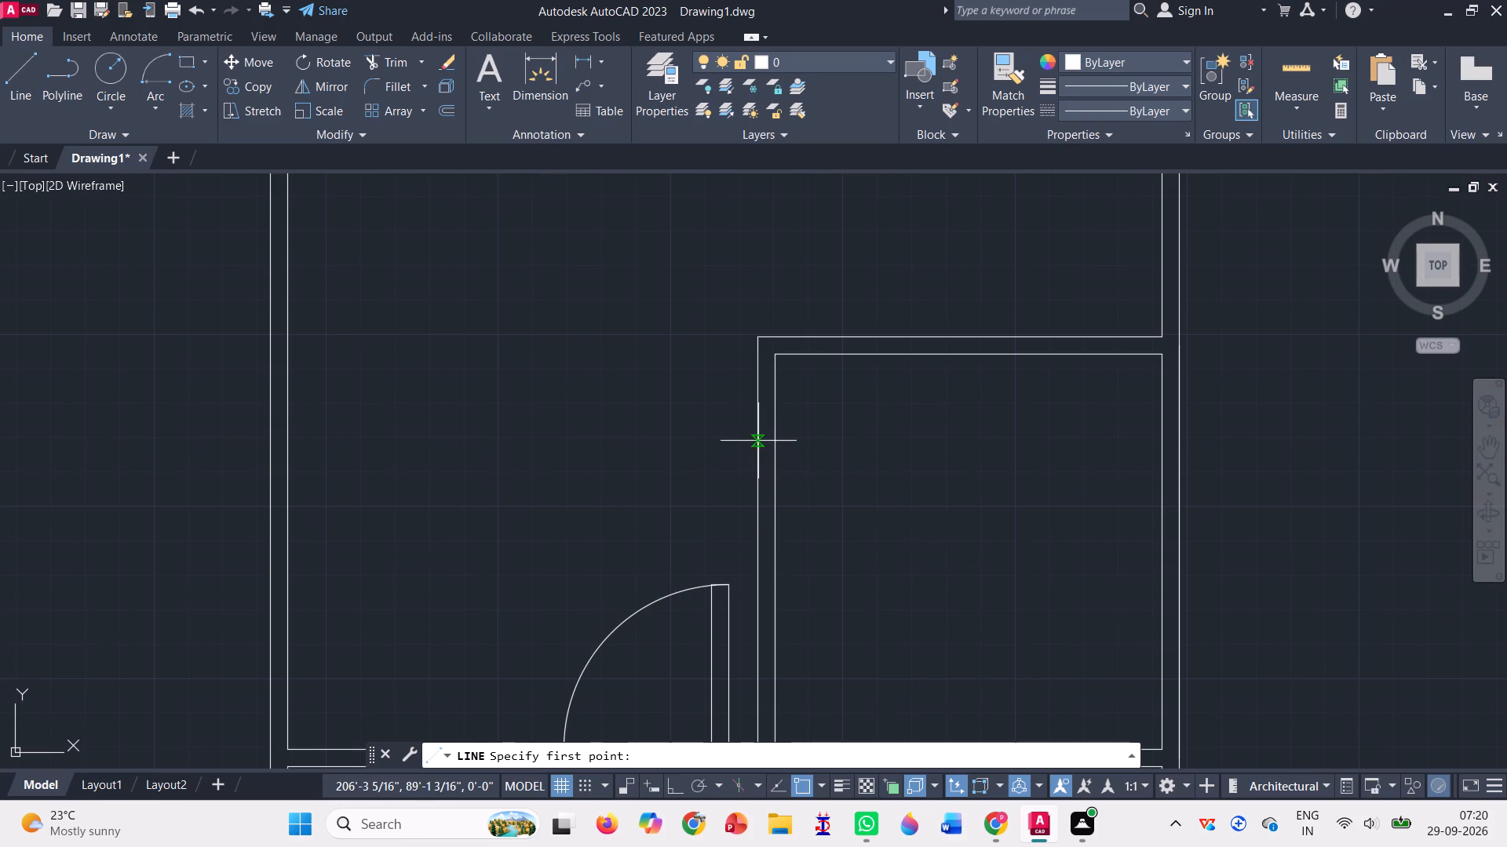
{"action": "left_click", "coordinate": [761, 390]}
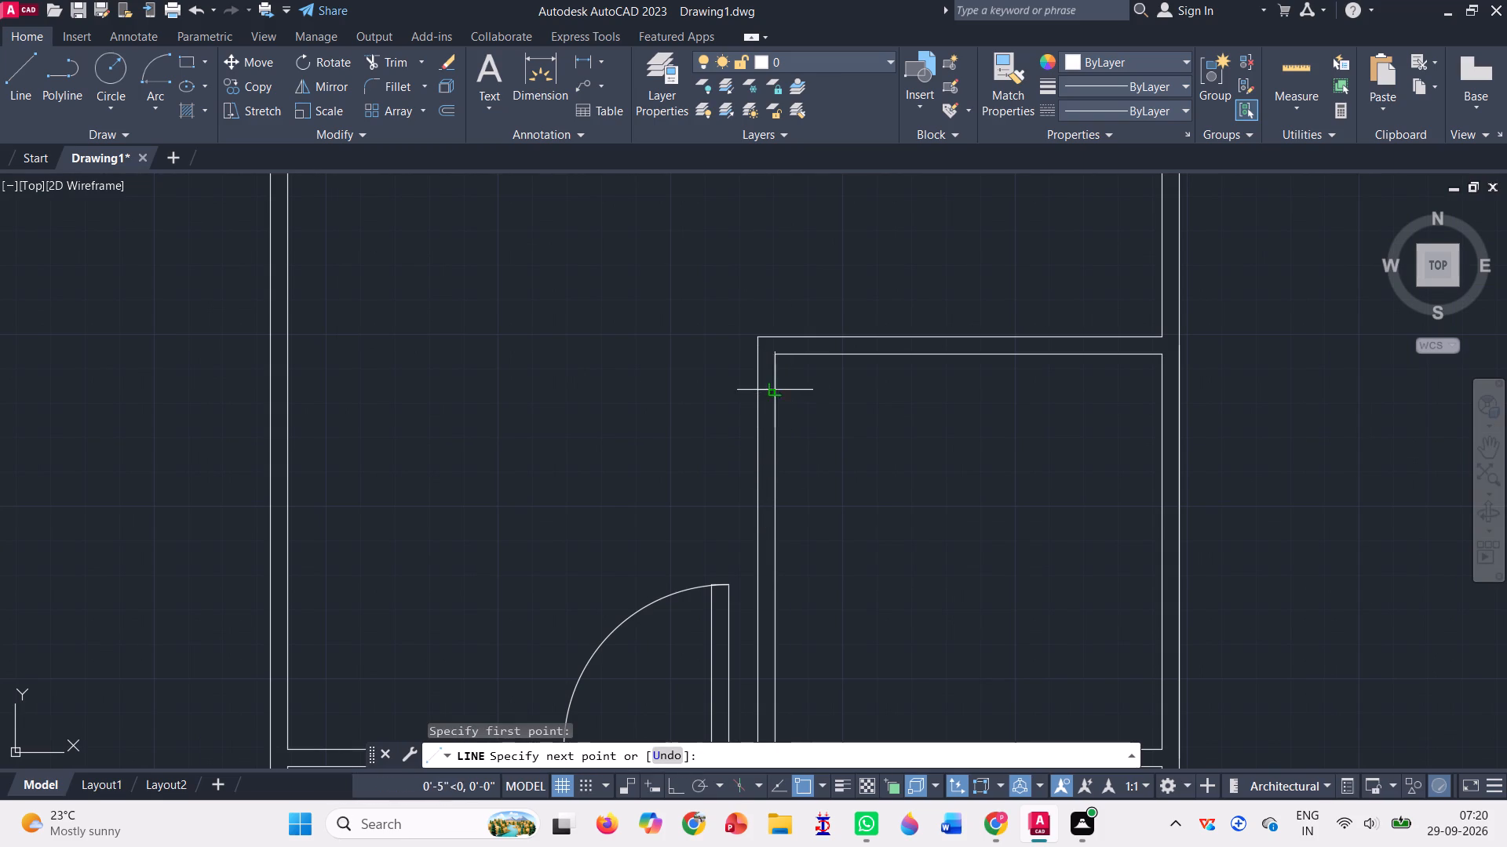
{"action": "left_click", "coordinate": [773, 394]}
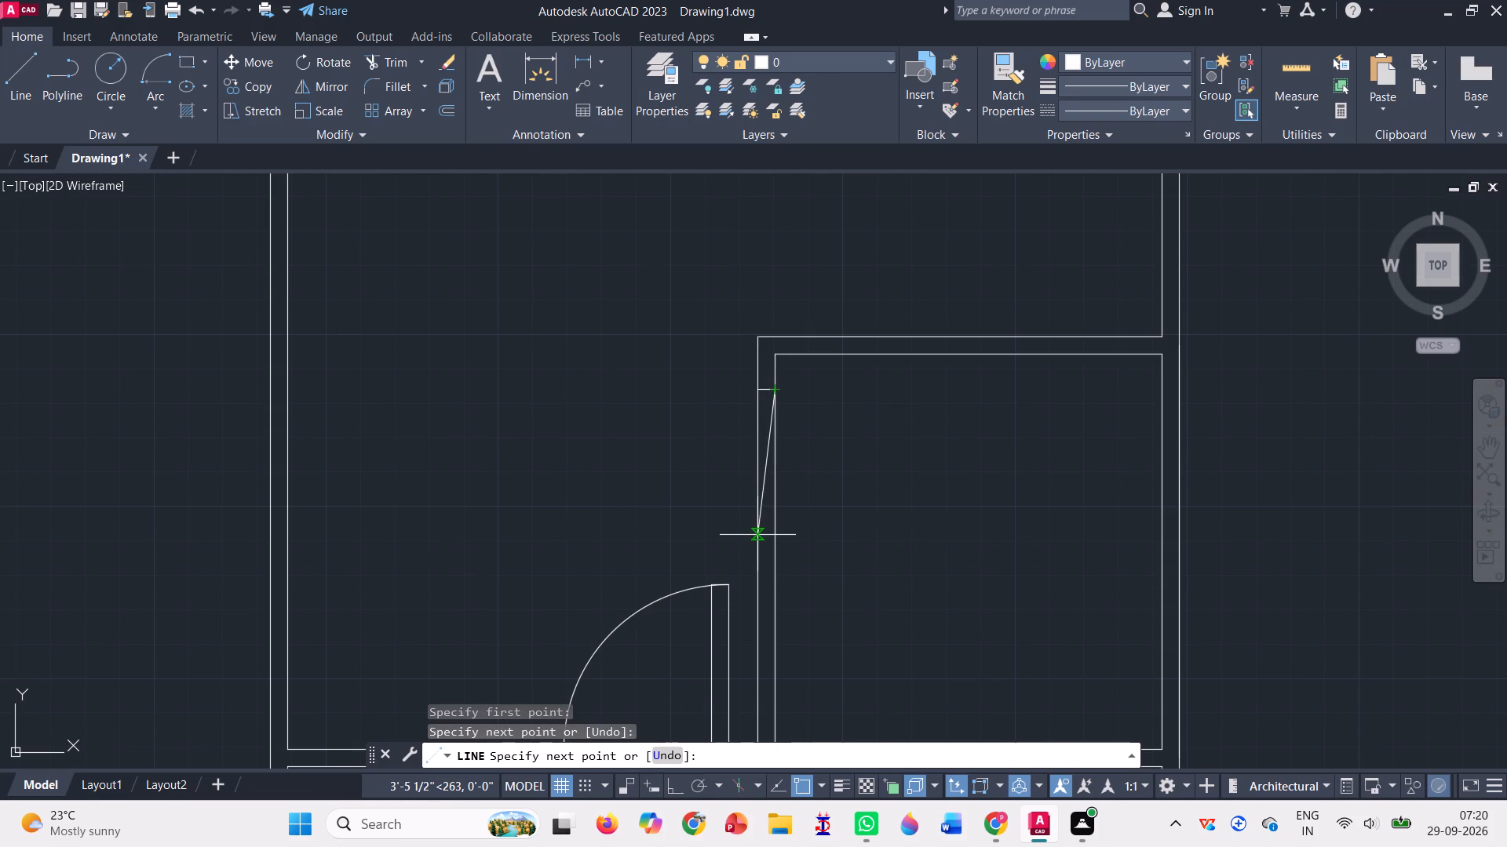
{"action": "left_click", "coordinate": [756, 543]}
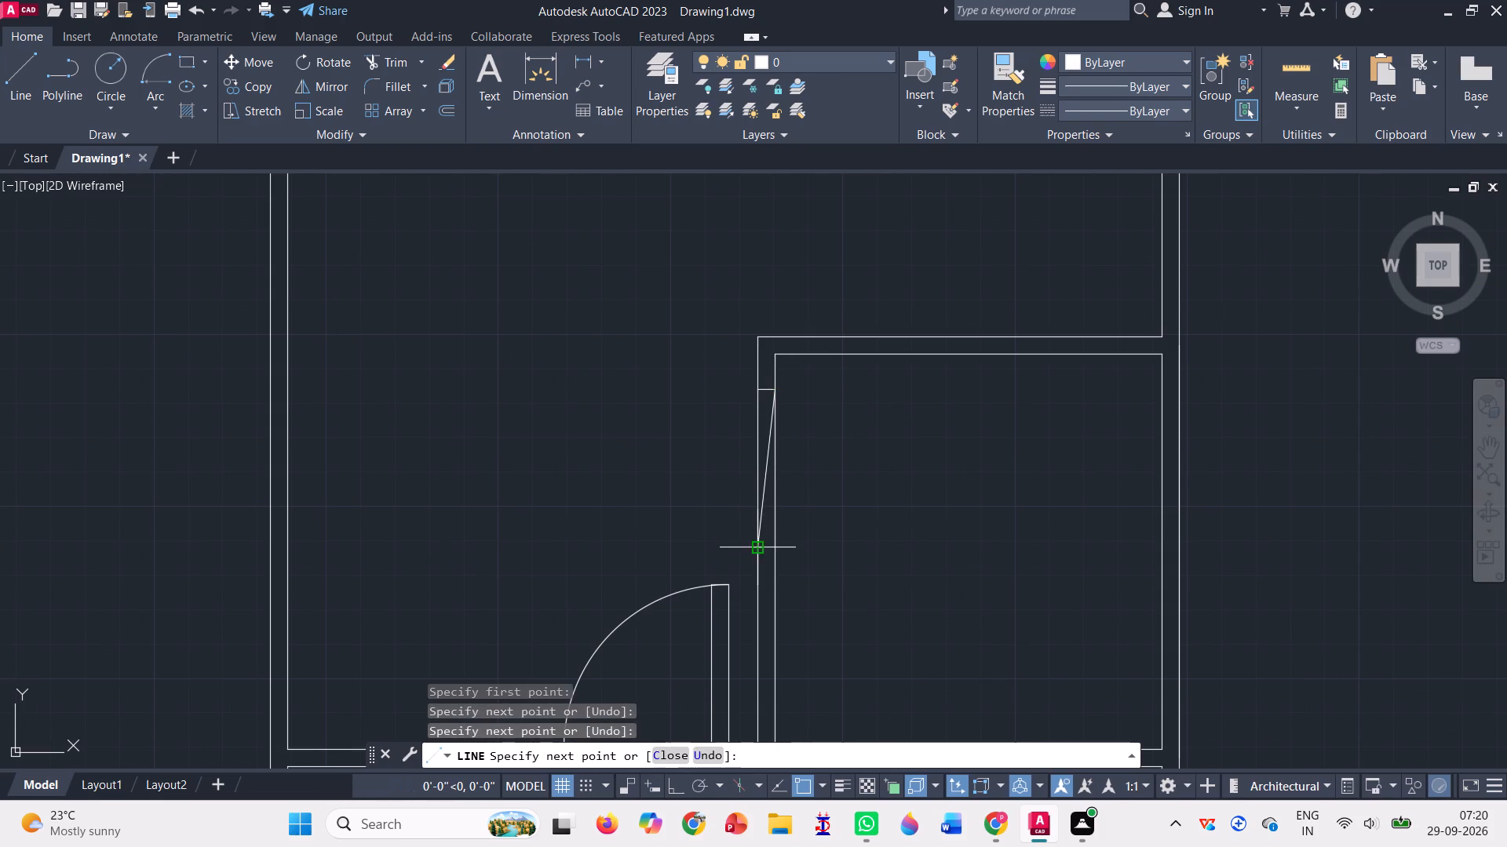
{"action": "left_click", "coordinate": [776, 547]}
{"action": "key", "text": "Return"}
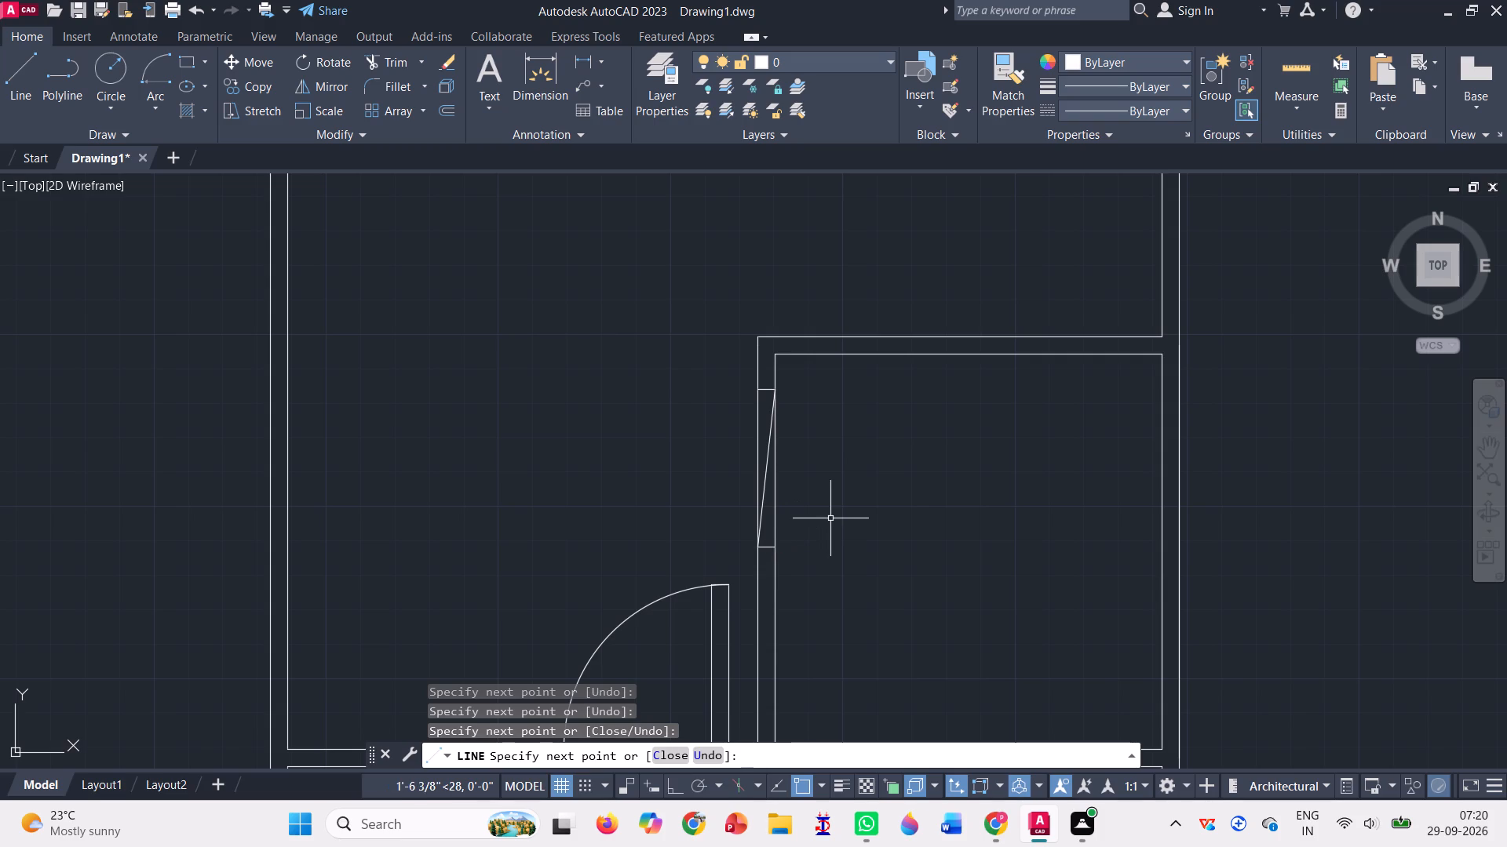
Trim away both wall faces and the diagonal between the two short lines, leaving an open gap in the wall.
{"action": "left_click", "coordinate": [389, 66]}
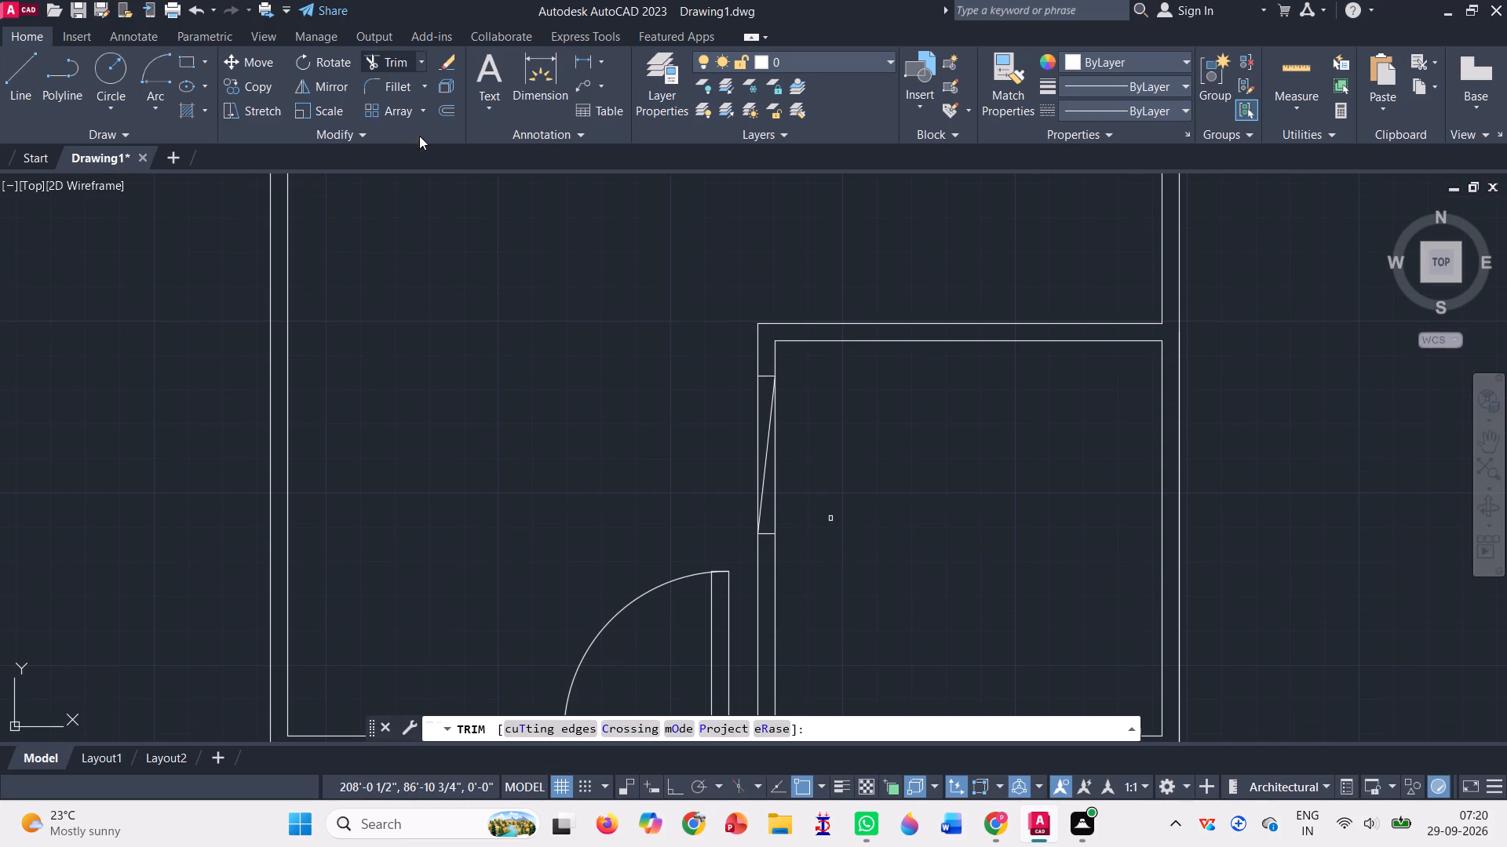
{"action": "left_click", "coordinate": [817, 447]}
{"action": "left_click", "coordinate": [660, 442]}
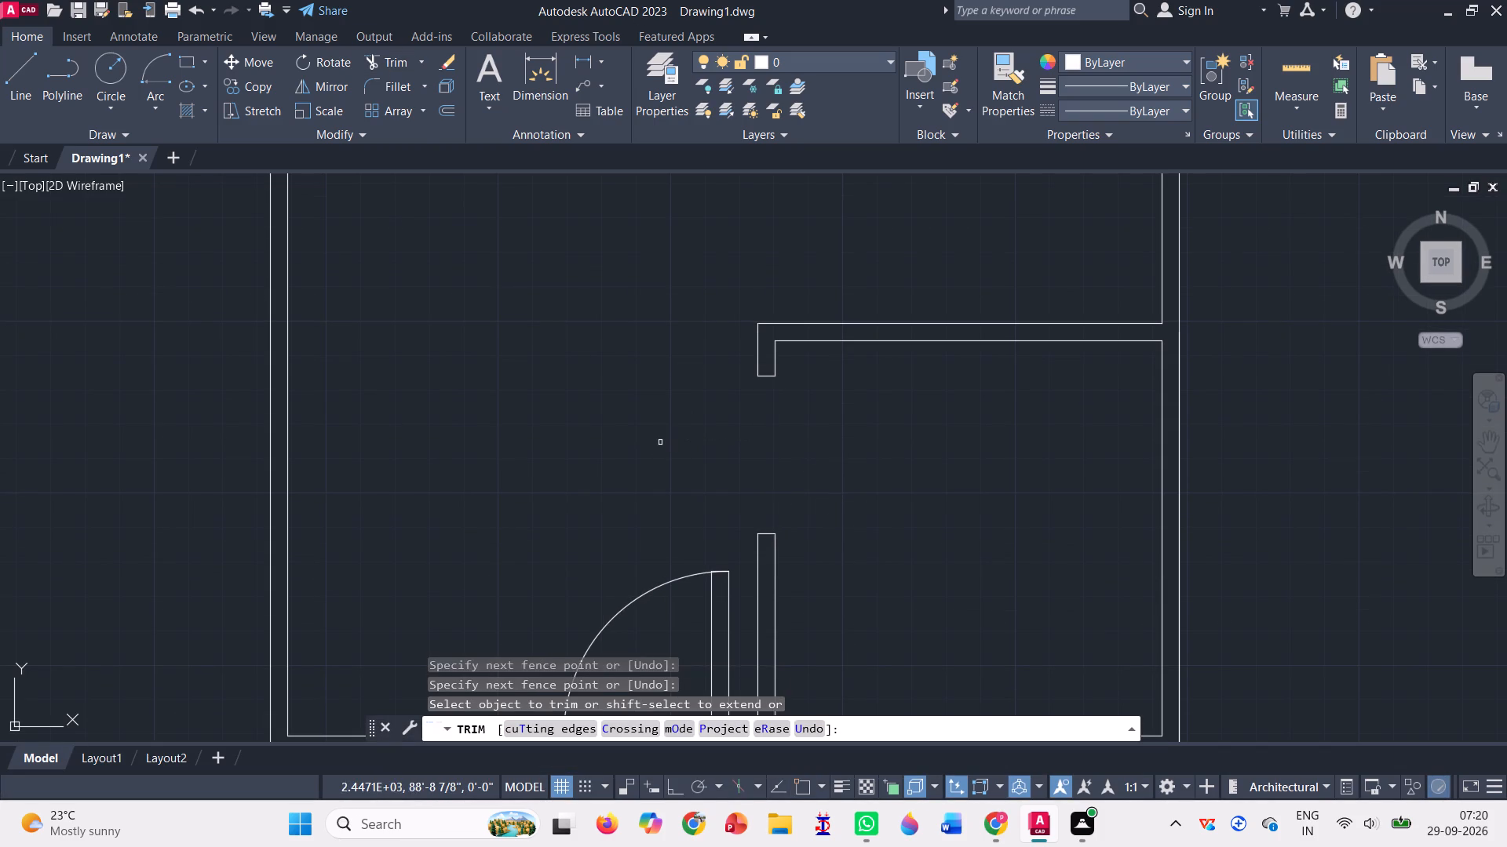
{"action": "scroll", "coordinate": [660, 442], "scroll_direction": "down", "scroll_amount": 4}
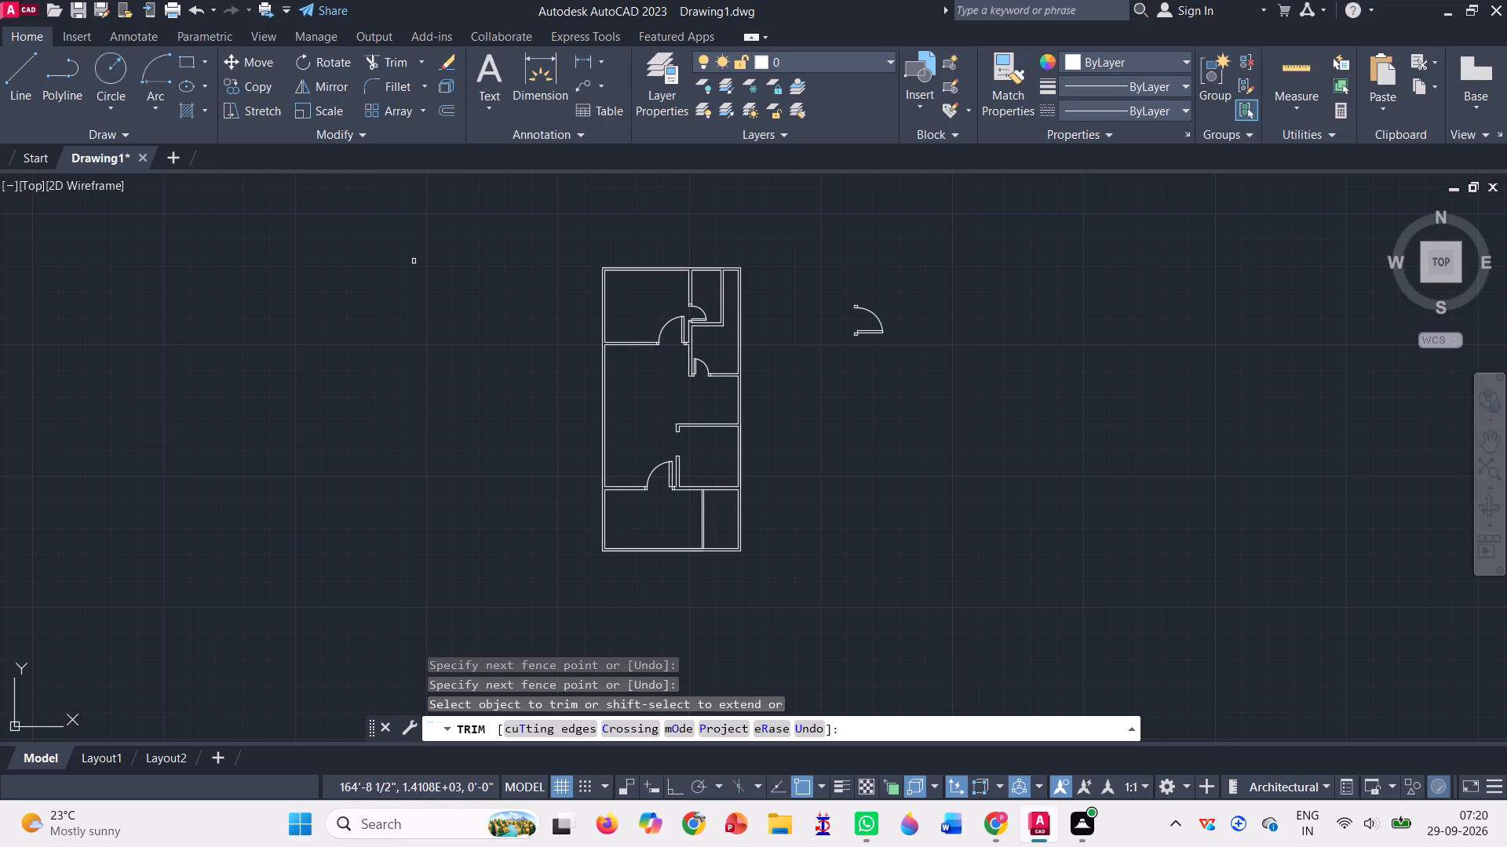
{"action": "key", "text": "Return"}
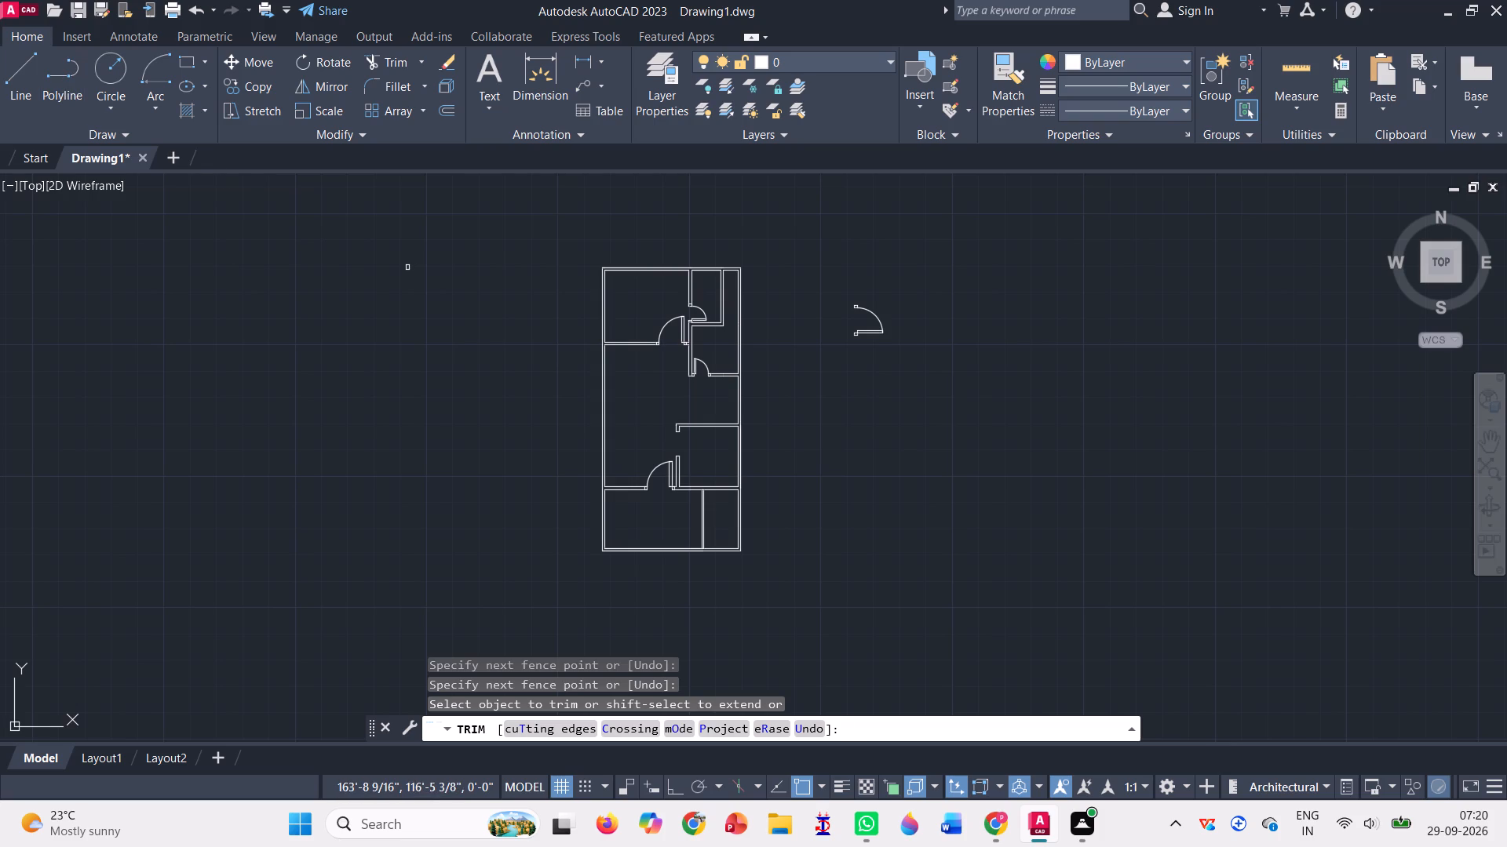
Open DesignCenter and browse from its home folder through en-us and DesignCenter to the blocks of Home - Space Planner.dwg.
{"action": "key", "text": "ctrl+1"}
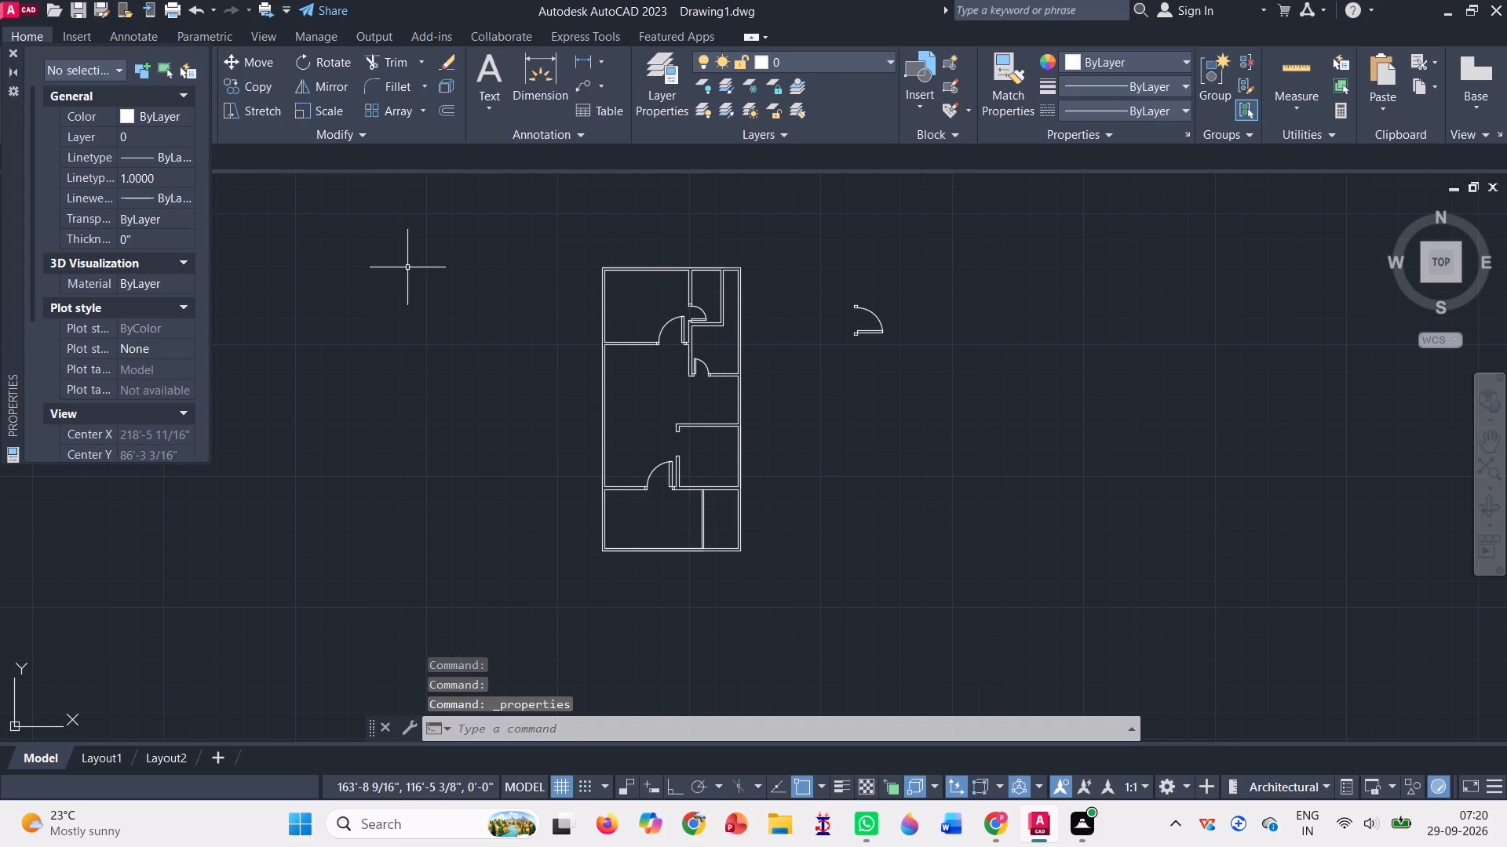
{"action": "left_click", "coordinate": [11, 53]}
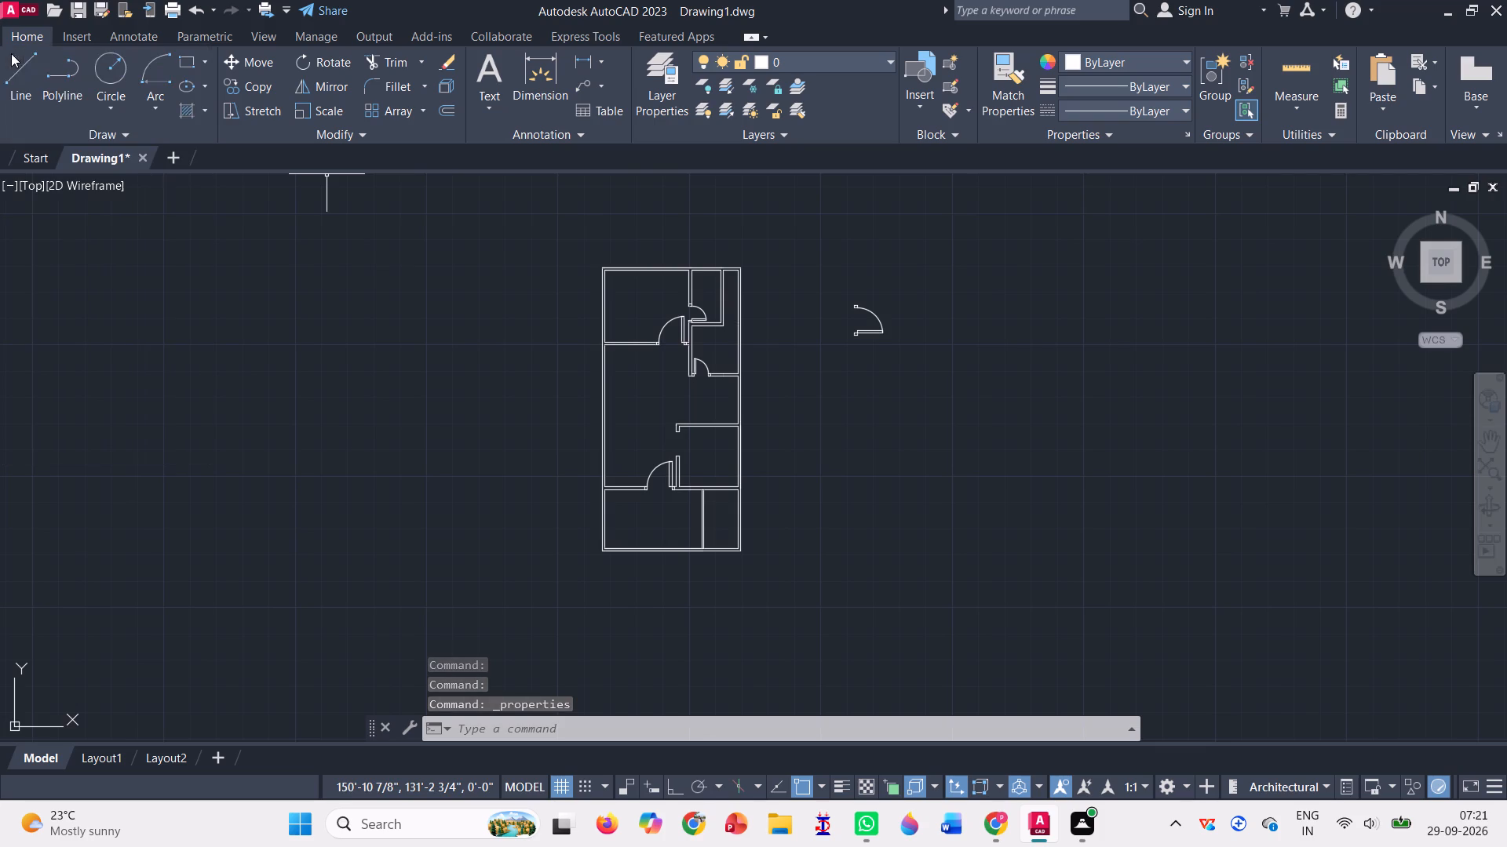
{"action": "key", "text": "ctrl+2"}
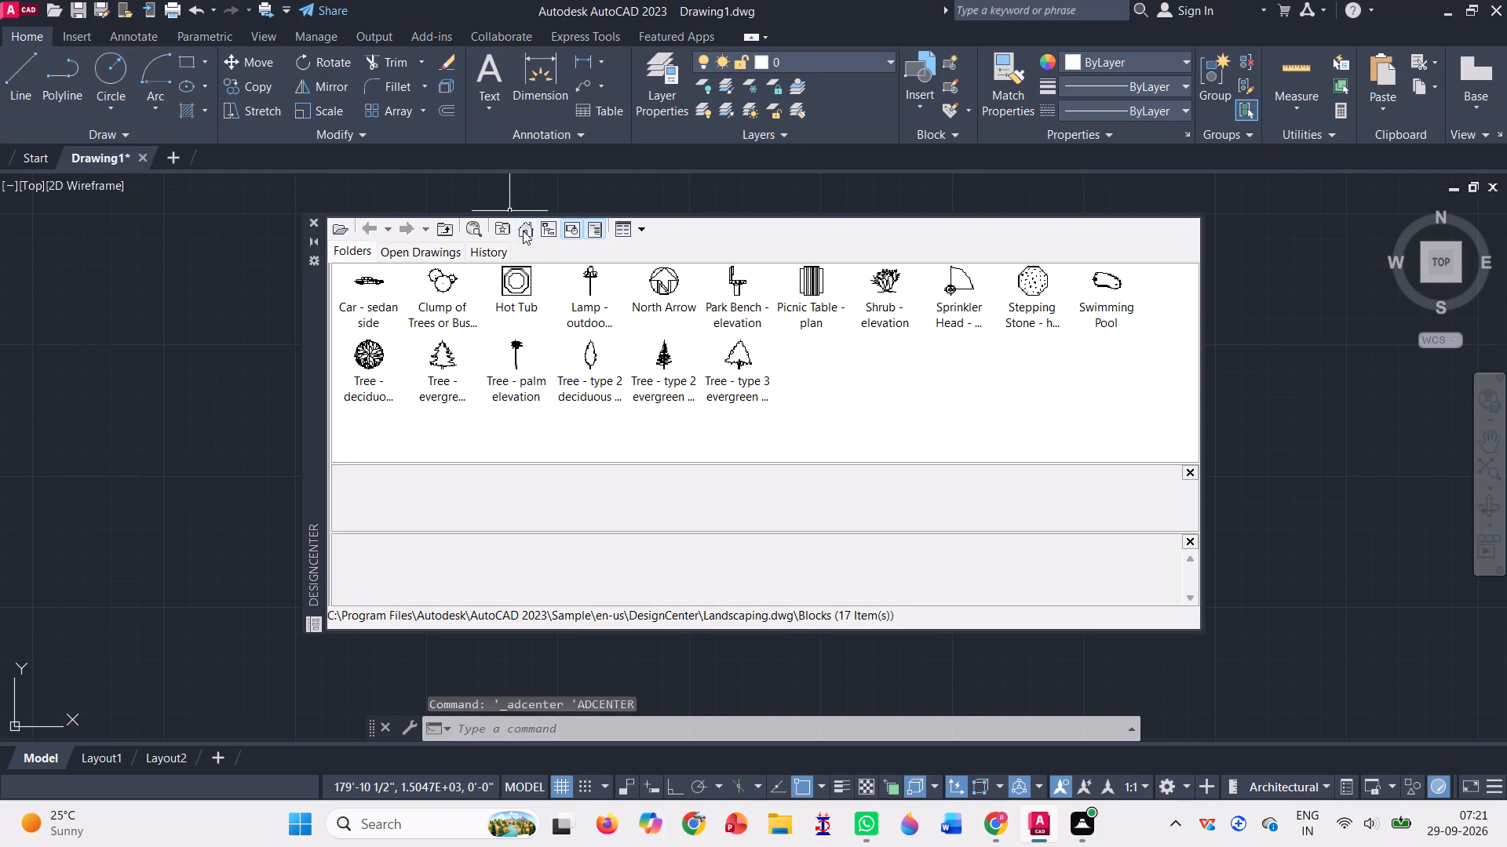
{"action": "left_click", "coordinate": [523, 228]}
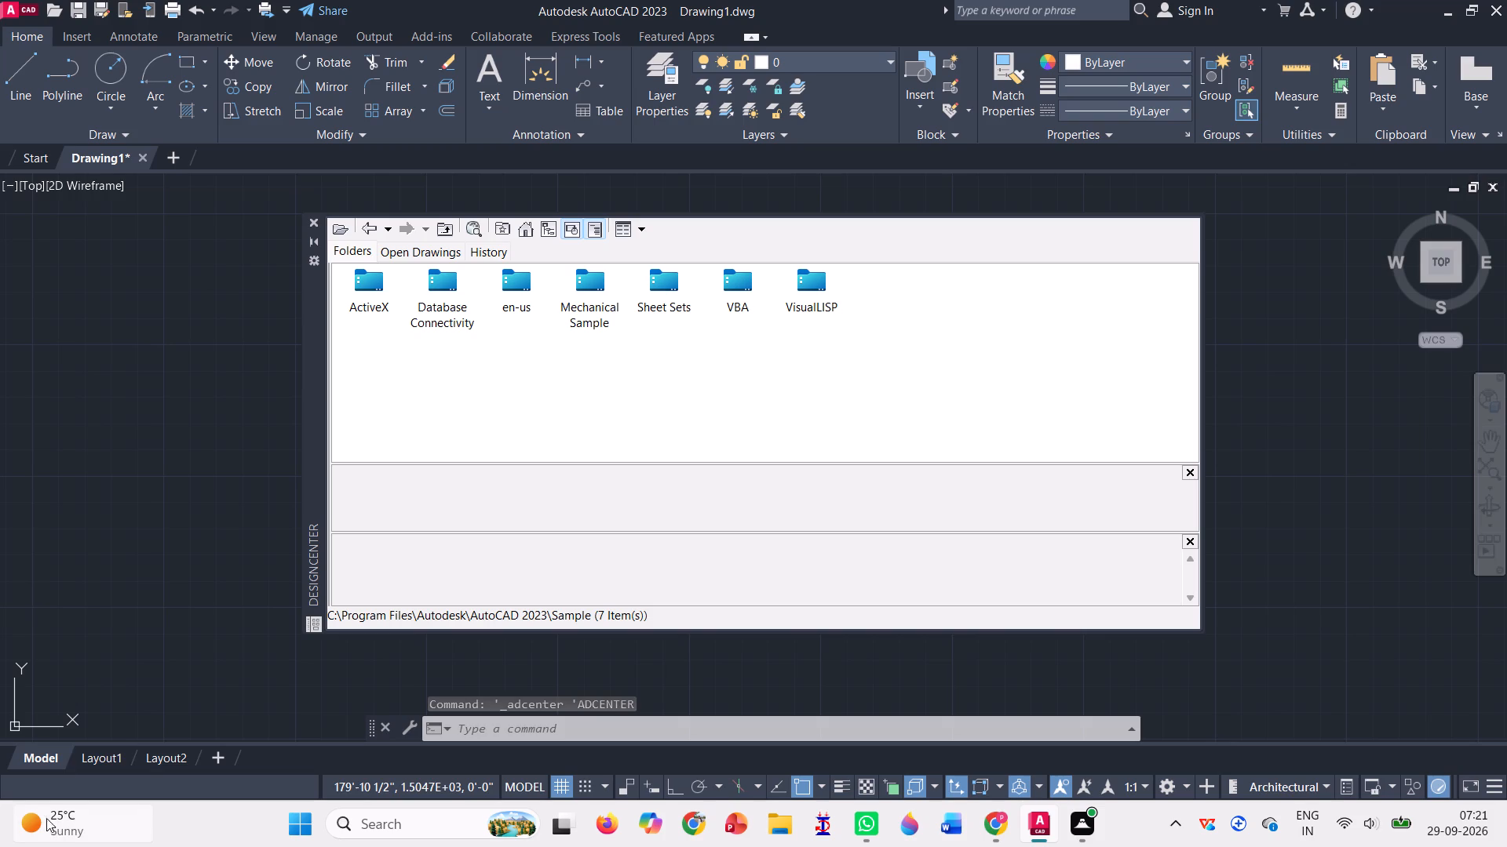
{"action": "double_click", "coordinate": [519, 284]}
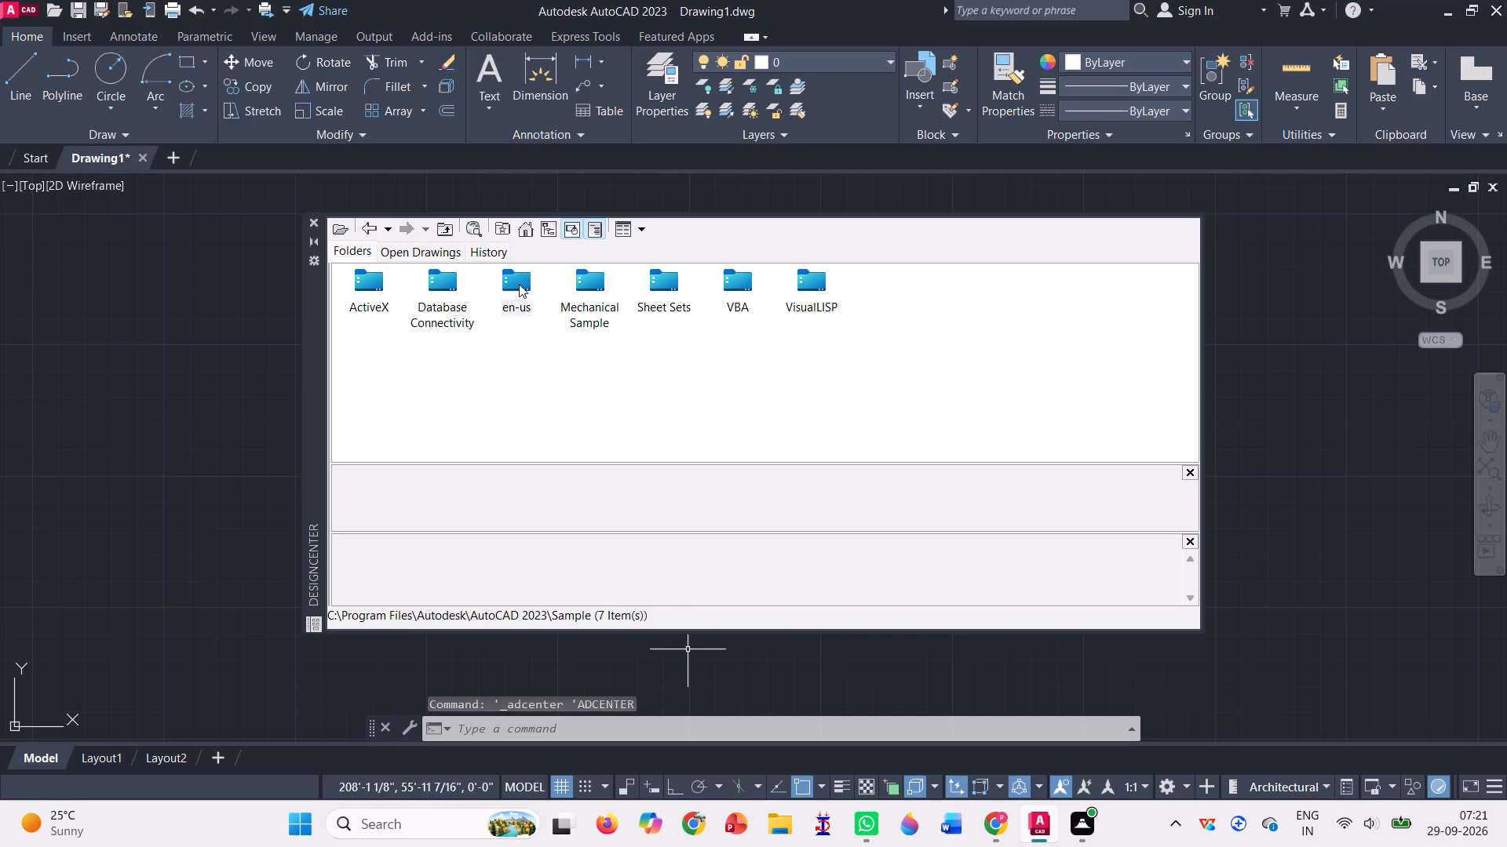
{"action": "double_click", "coordinate": [374, 278]}
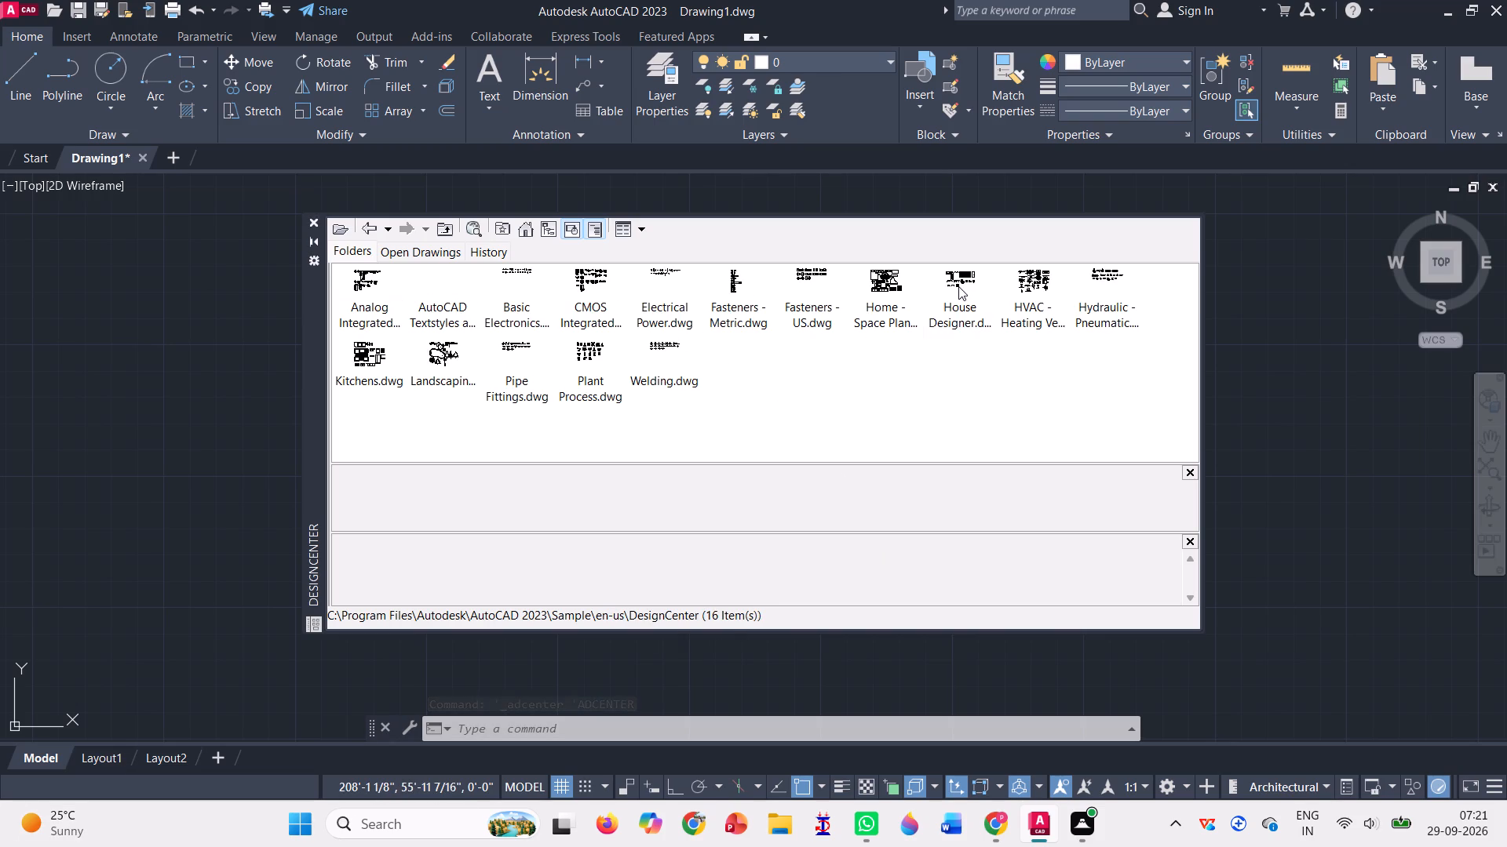
{"action": "double_click", "coordinate": [867, 291]}
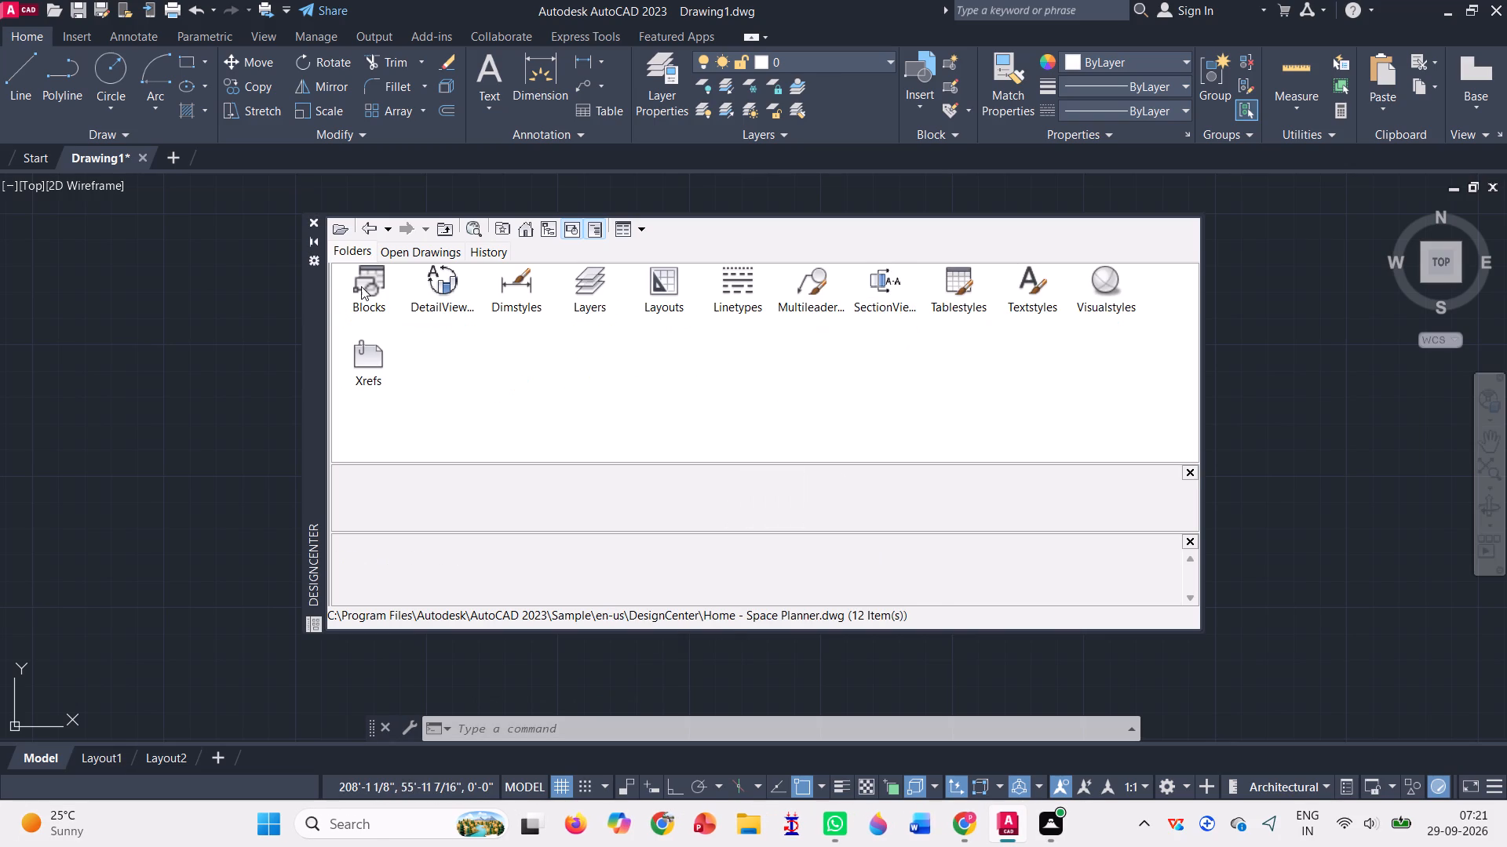
{"action": "double_click", "coordinate": [361, 286]}
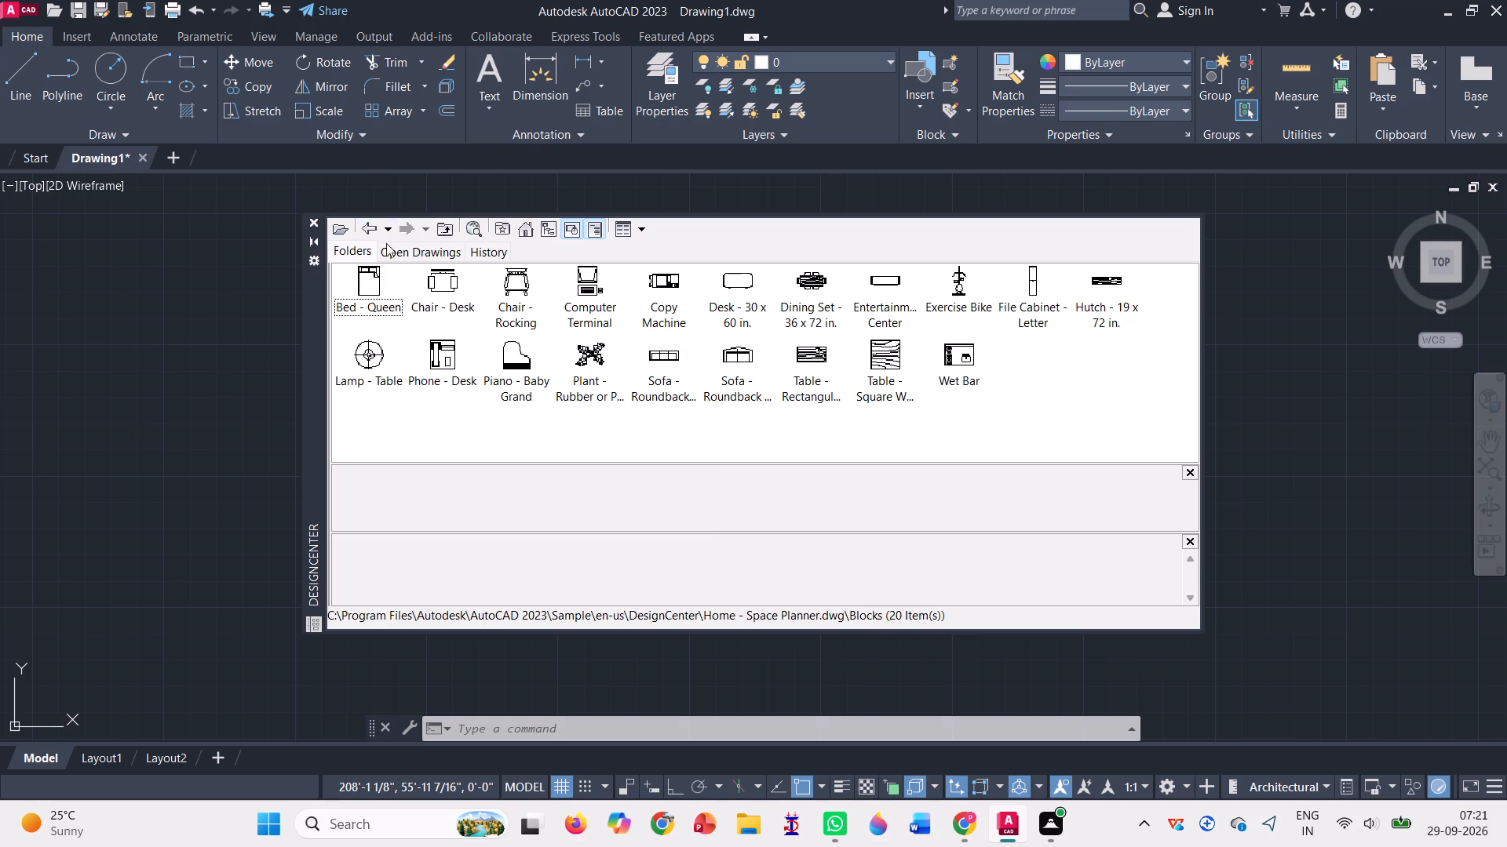
Insert the Window - Wood Frame 36 in. Wide plan block from House Designer.dwg in the empty area beside the floor plan and close DesignCenter.
{"action": "left_click", "coordinate": [376, 230]}
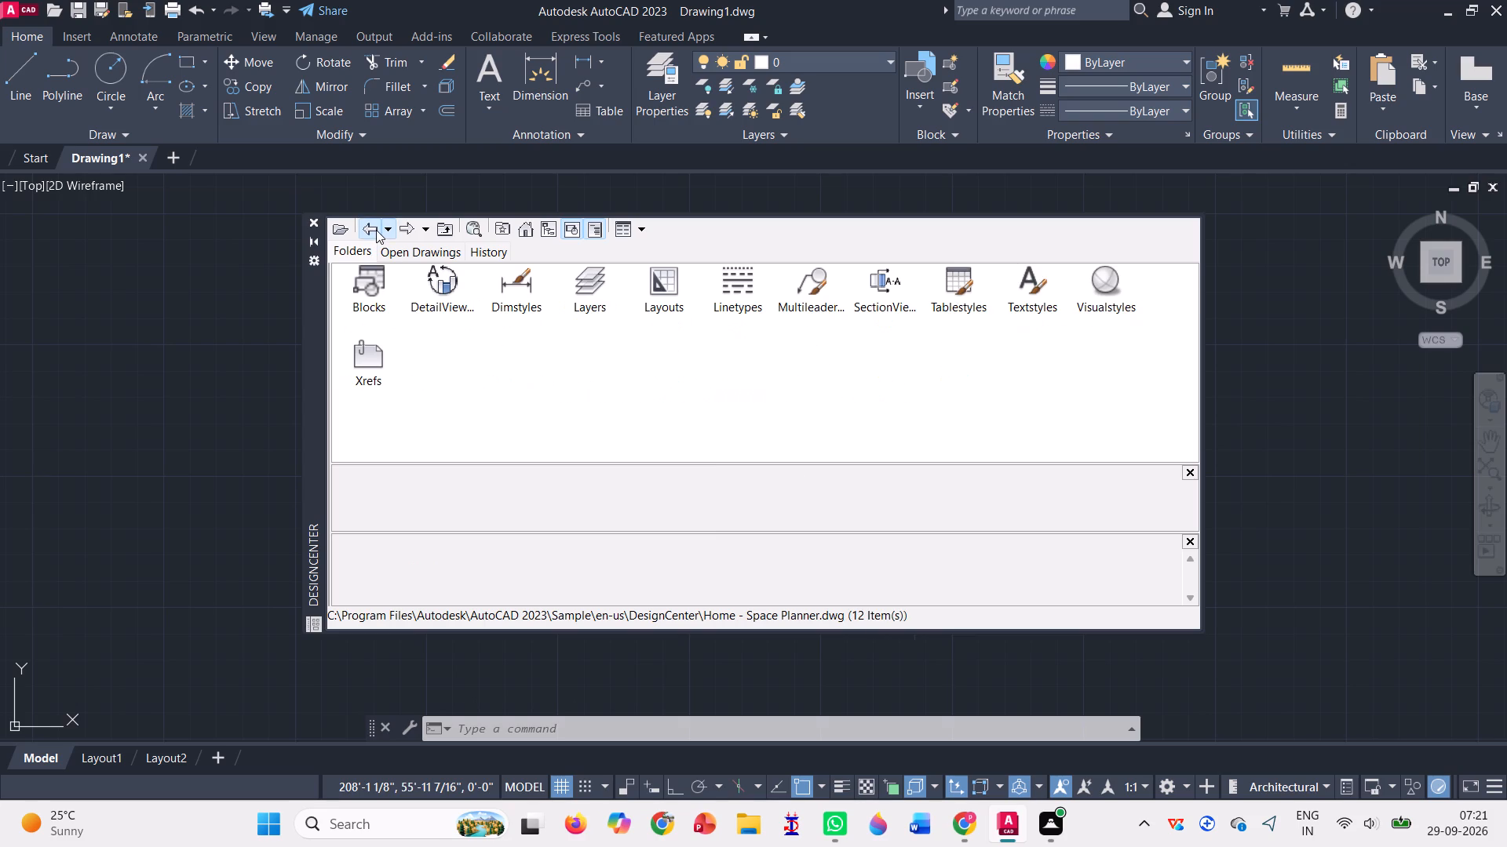
{"action": "left_click", "coordinate": [376, 230]}
{"action": "double_click", "coordinate": [980, 271]}
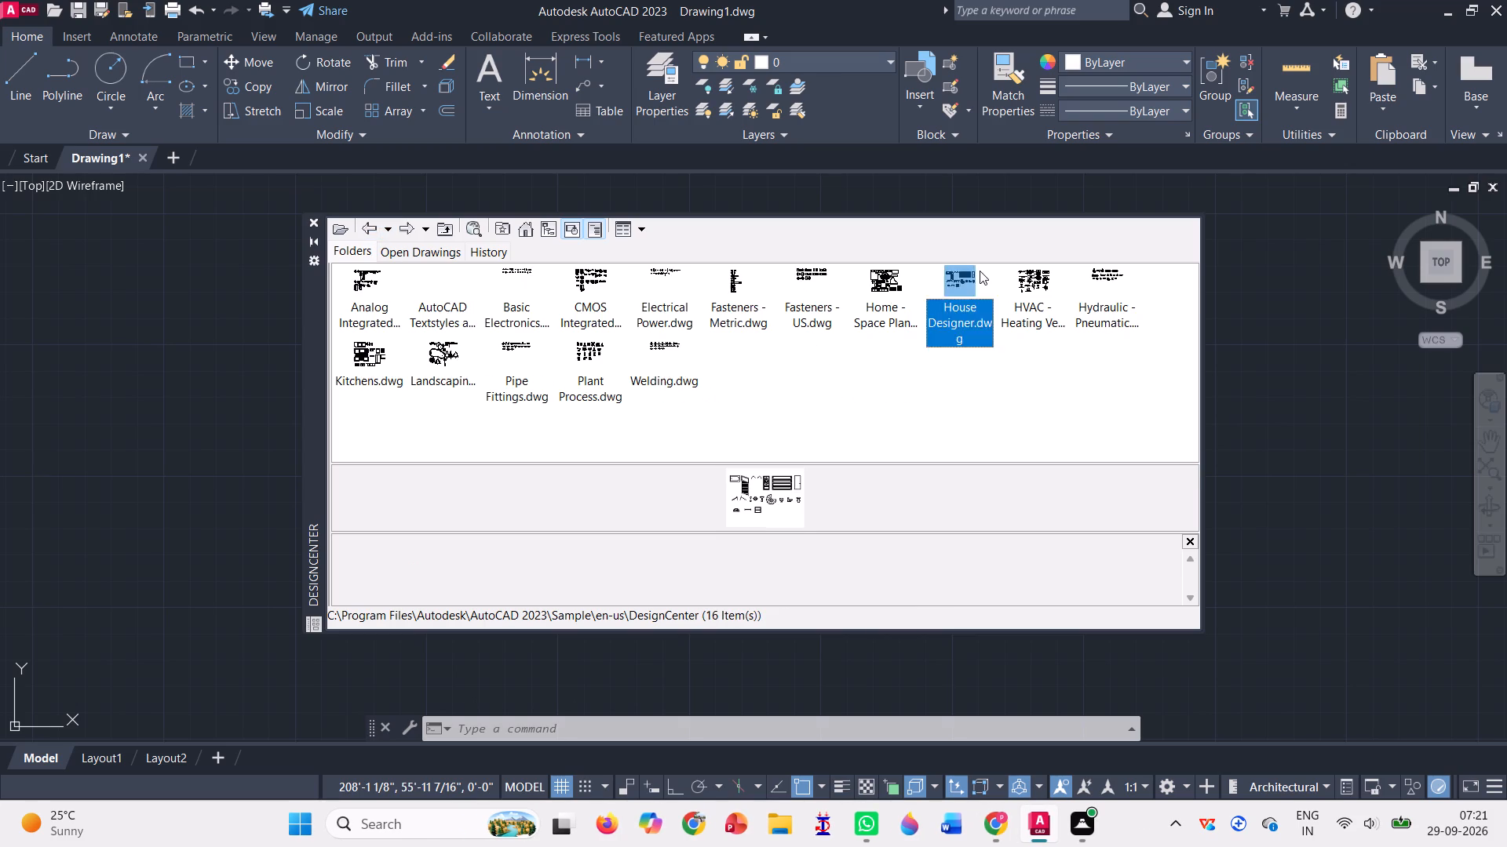
{"action": "double_click", "coordinate": [369, 282]}
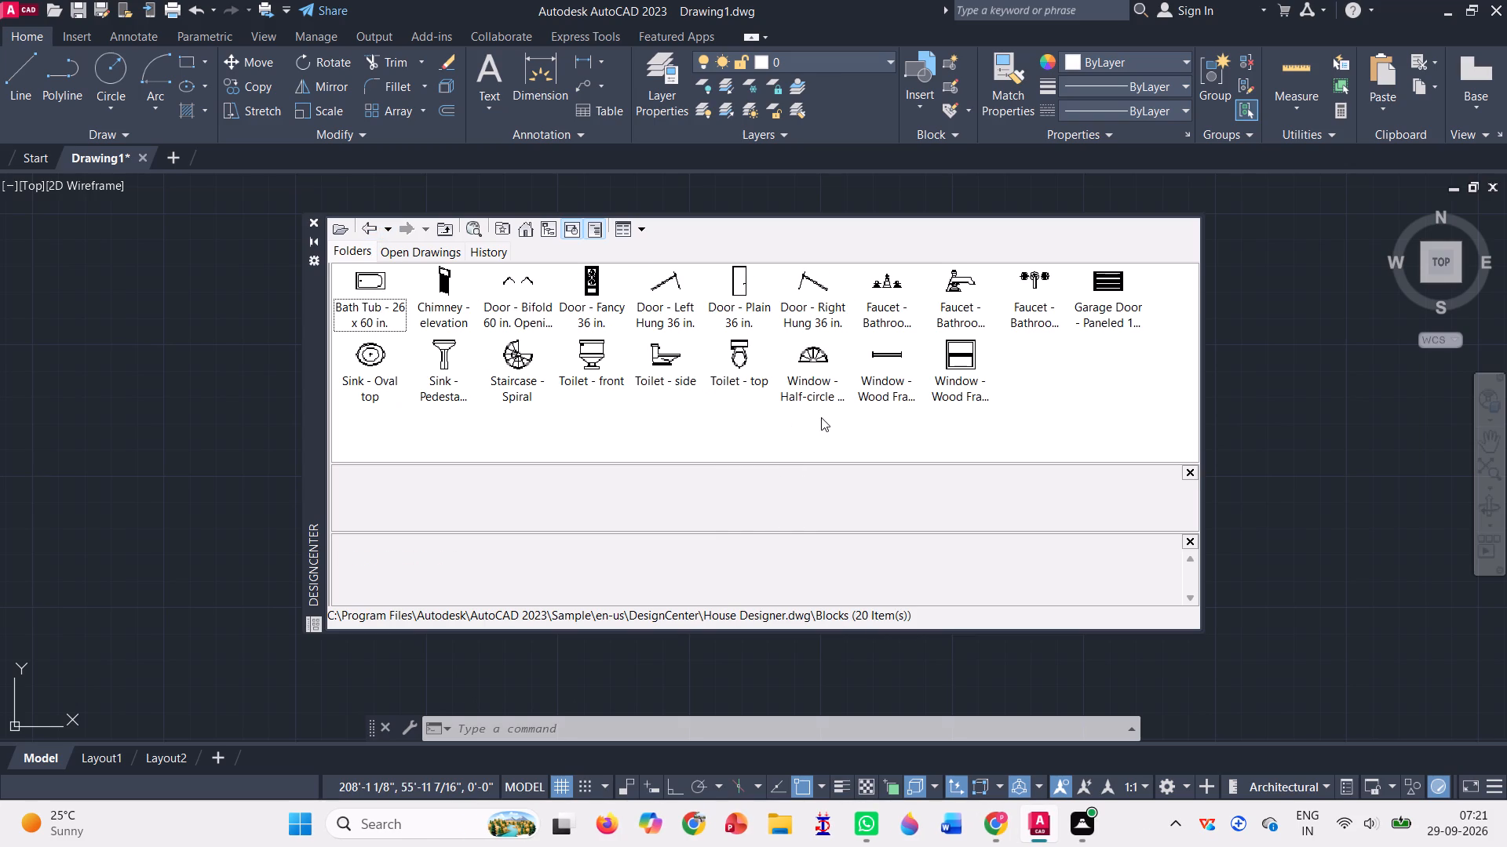
{"action": "double_click", "coordinate": [887, 362]}
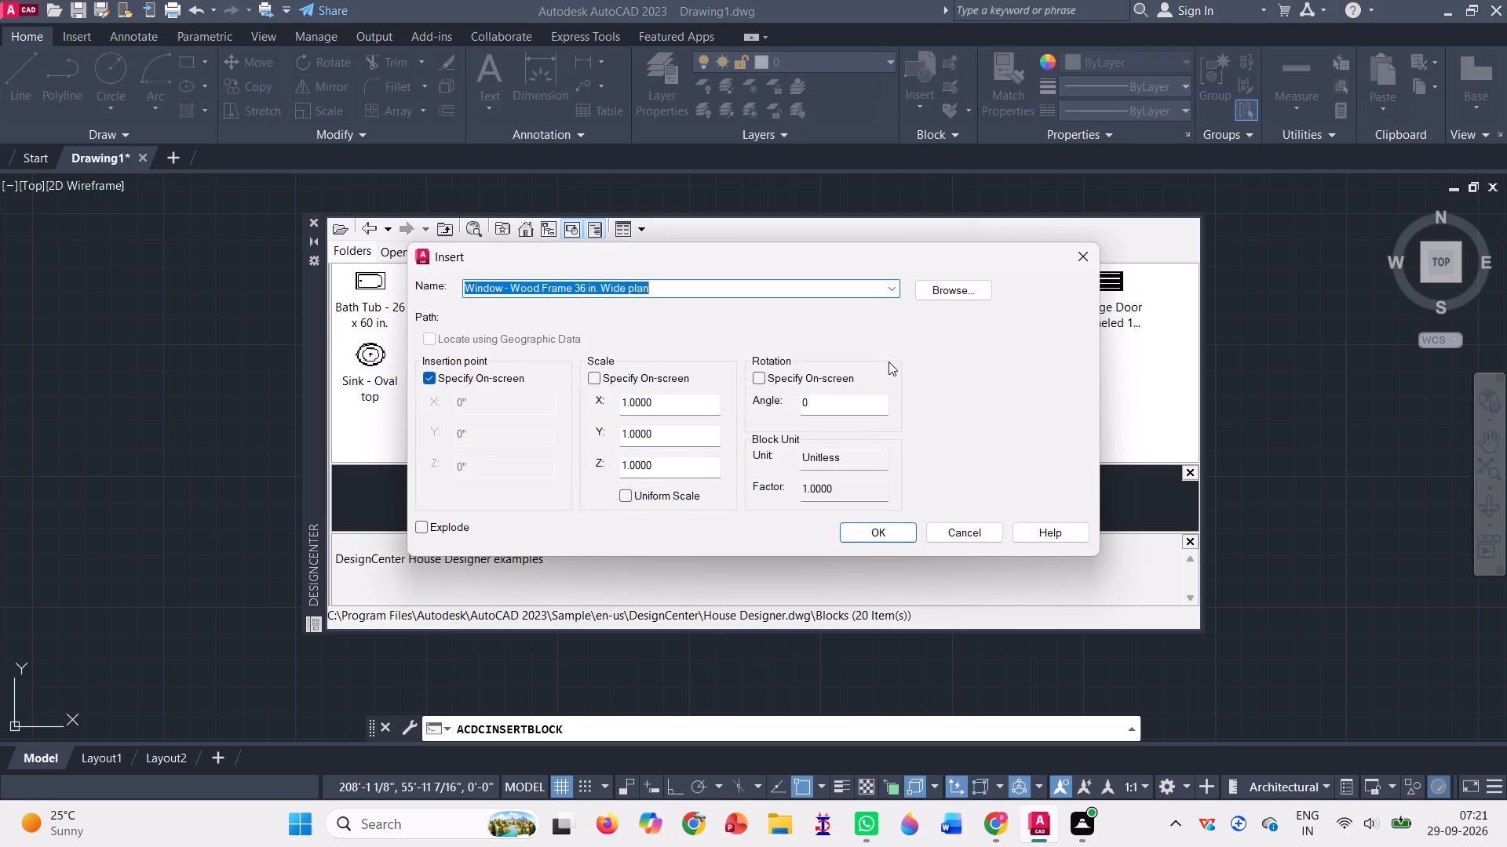
{"action": "left_click", "coordinate": [895, 525]}
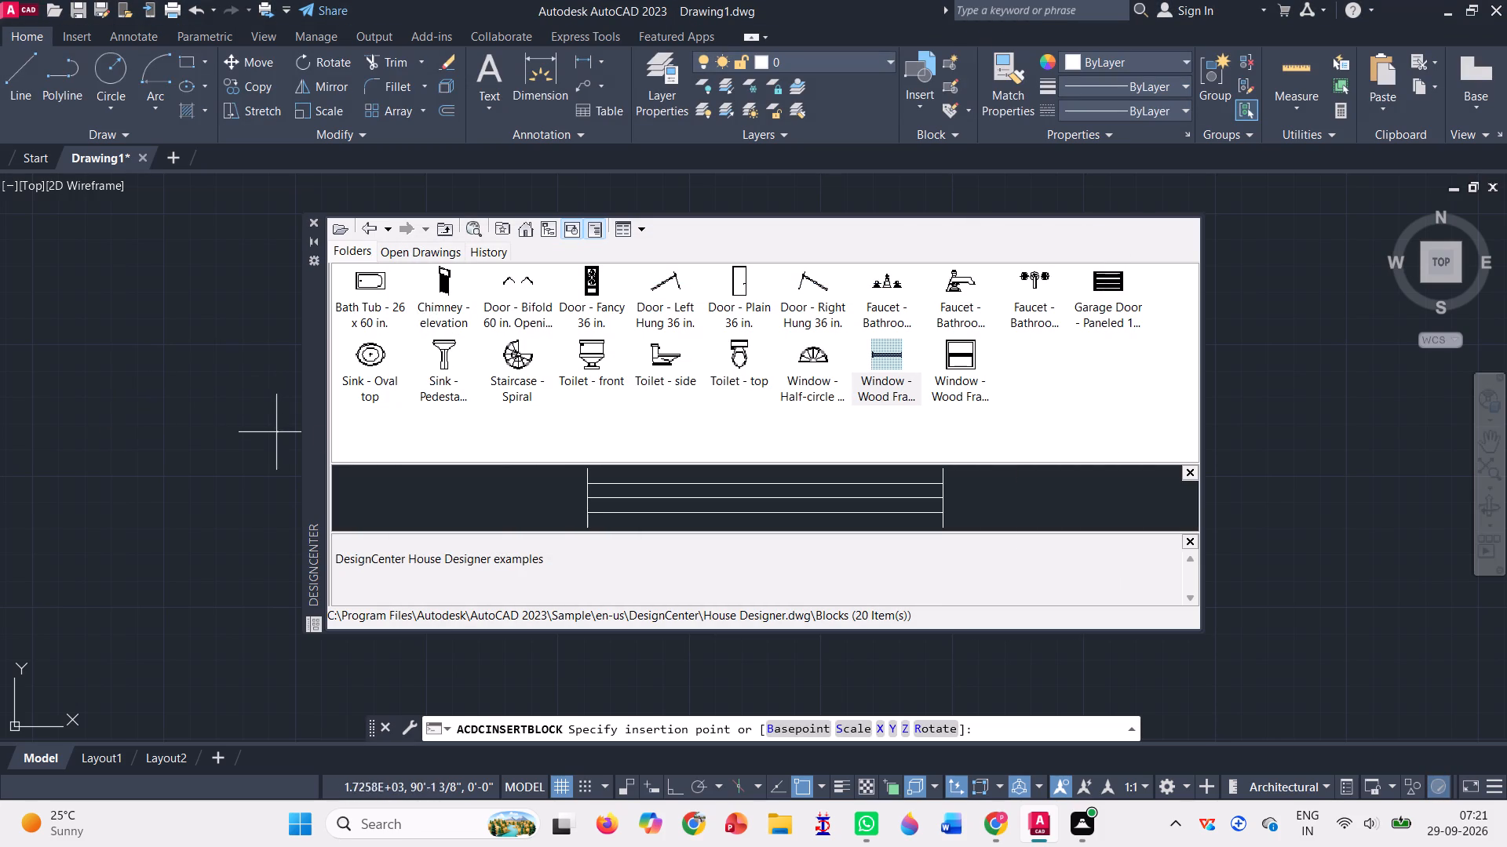
{"action": "left_click", "coordinate": [287, 380]}
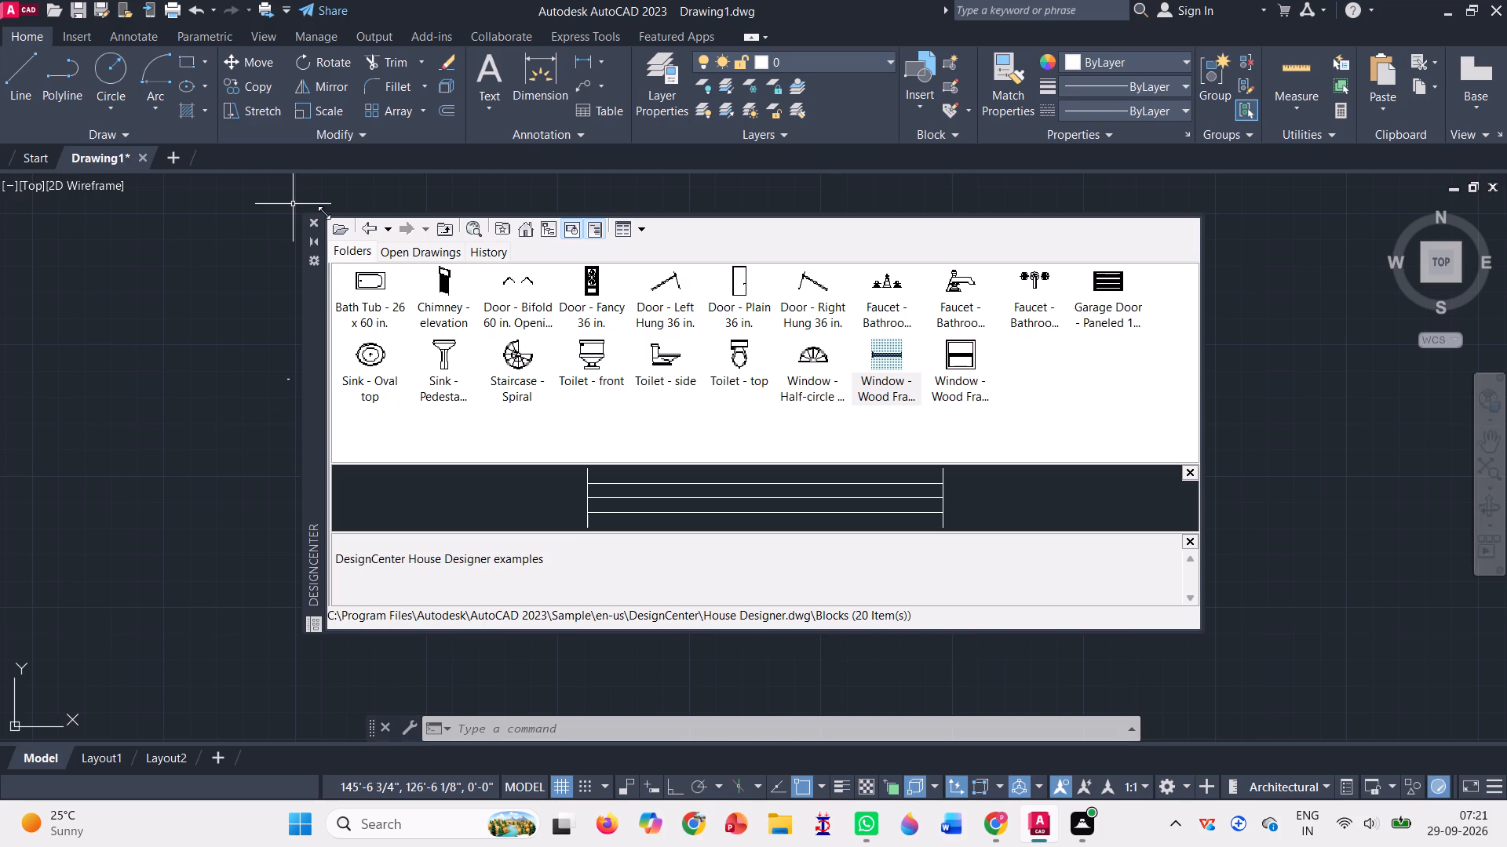
{"action": "left_click", "coordinate": [312, 216]}
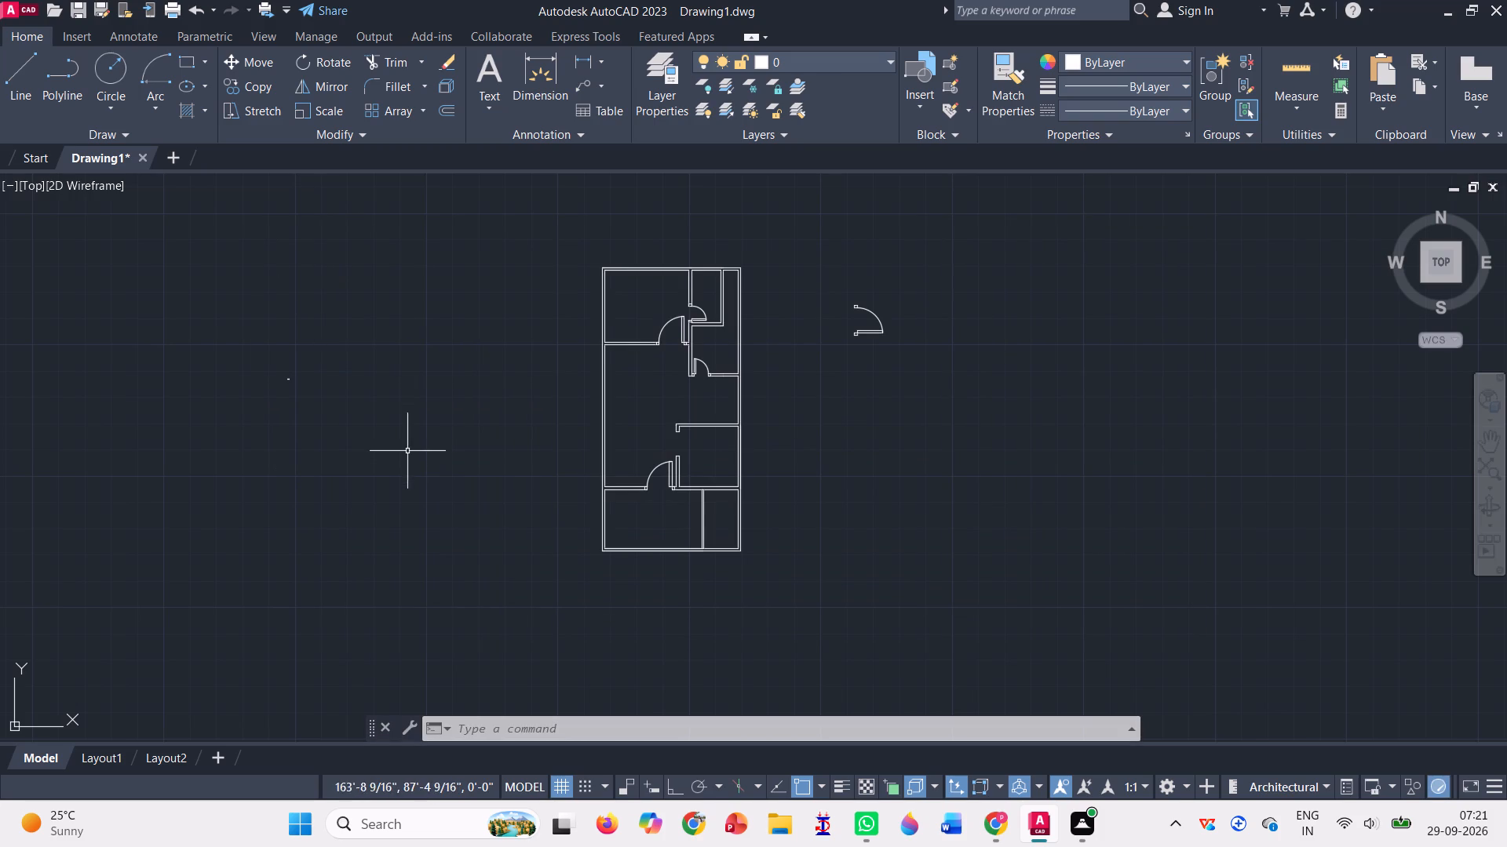
Move the window by its upper-left corner onto the outer line of the top wall, above the upper-left room.
{"action": "left_click", "coordinate": [252, 62]}
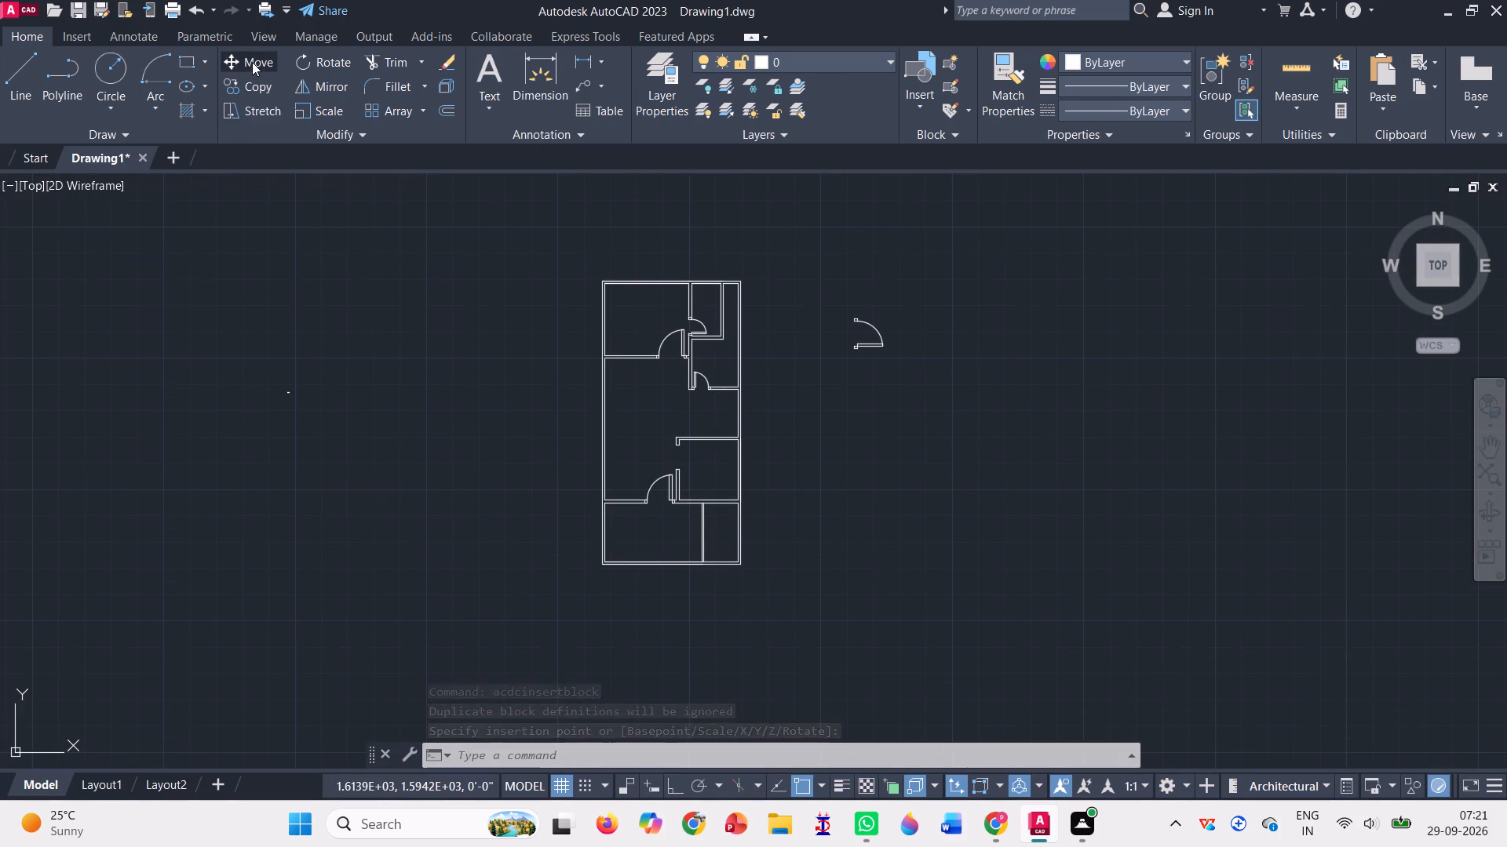
{"action": "left_click", "coordinate": [286, 391]}
{"action": "key", "text": "Return"}
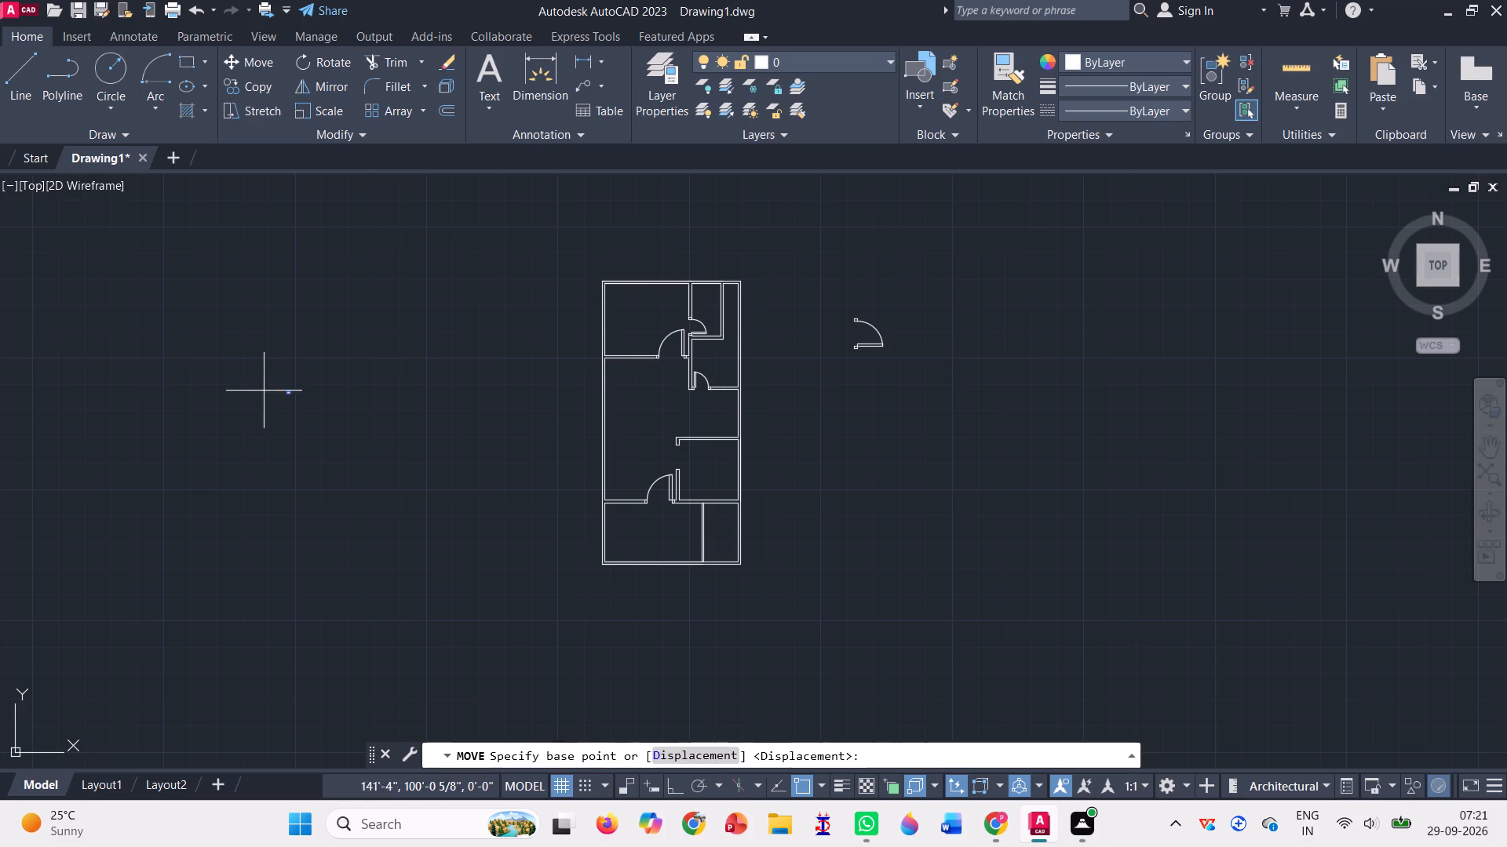
{"action": "scroll", "coordinate": [260, 393], "scroll_direction": "up", "scroll_amount": 5}
{"action": "scroll", "coordinate": [540, 372], "scroll_direction": "up", "scroll_amount": 4}
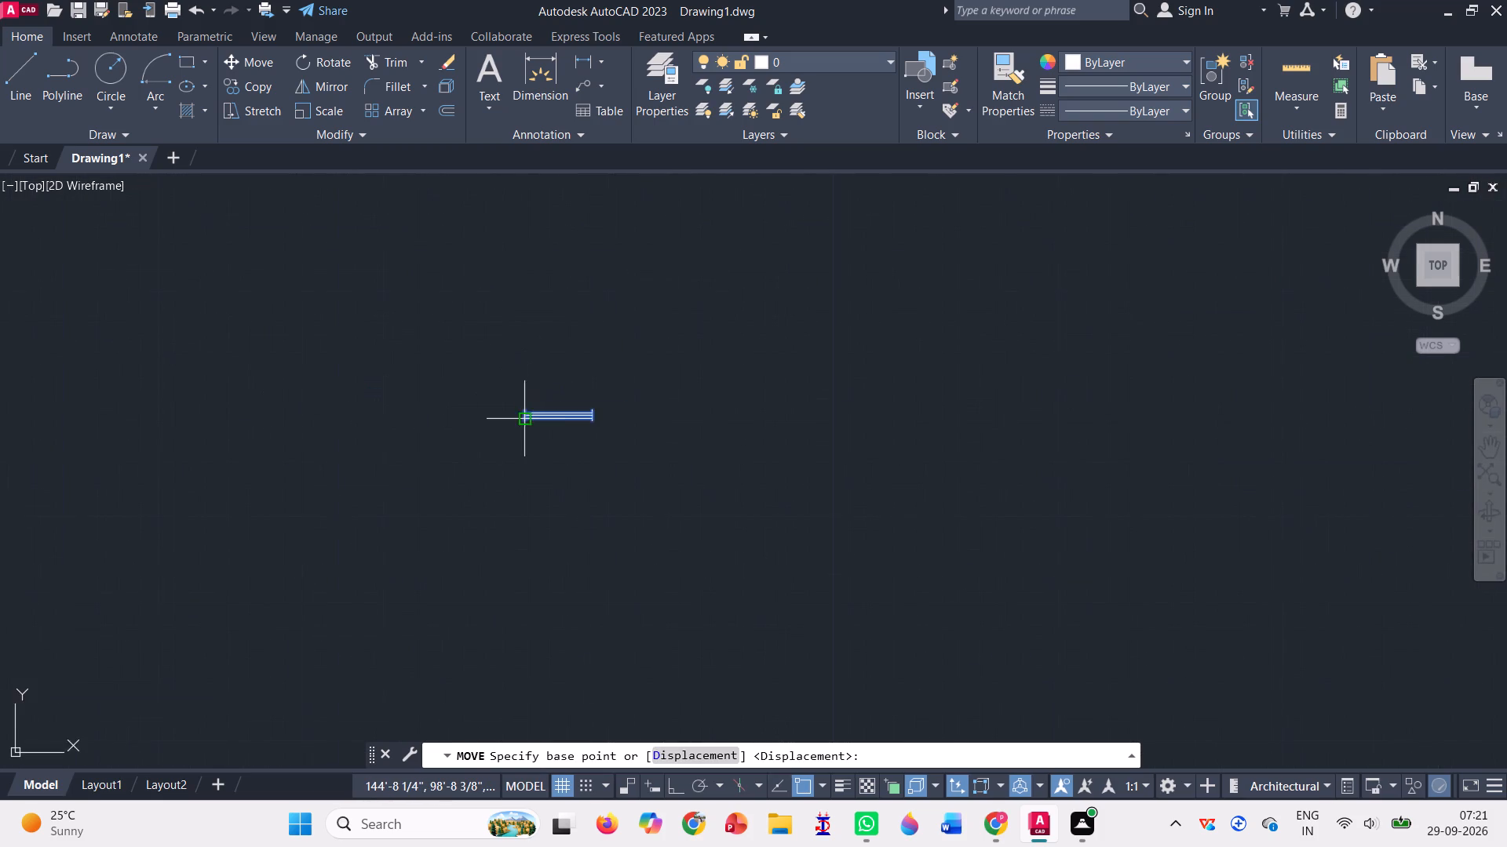
{"action": "scroll", "coordinate": [529, 417], "scroll_direction": "up", "scroll_amount": 3}
{"action": "left_click", "coordinate": [483, 362]}
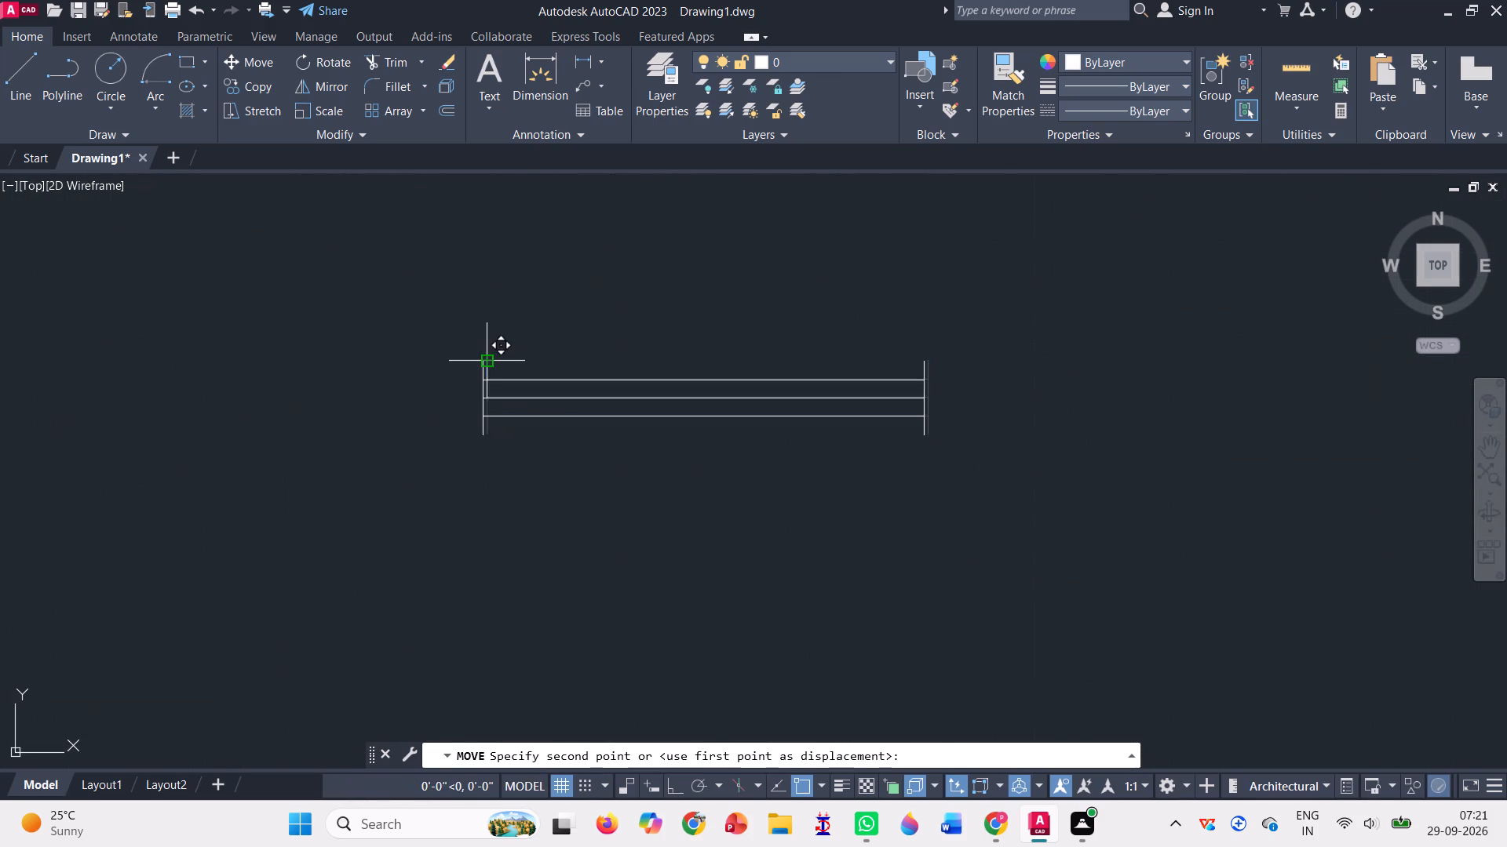
{"action": "scroll", "coordinate": [466, 380], "scroll_direction": "down", "scroll_amount": 16}
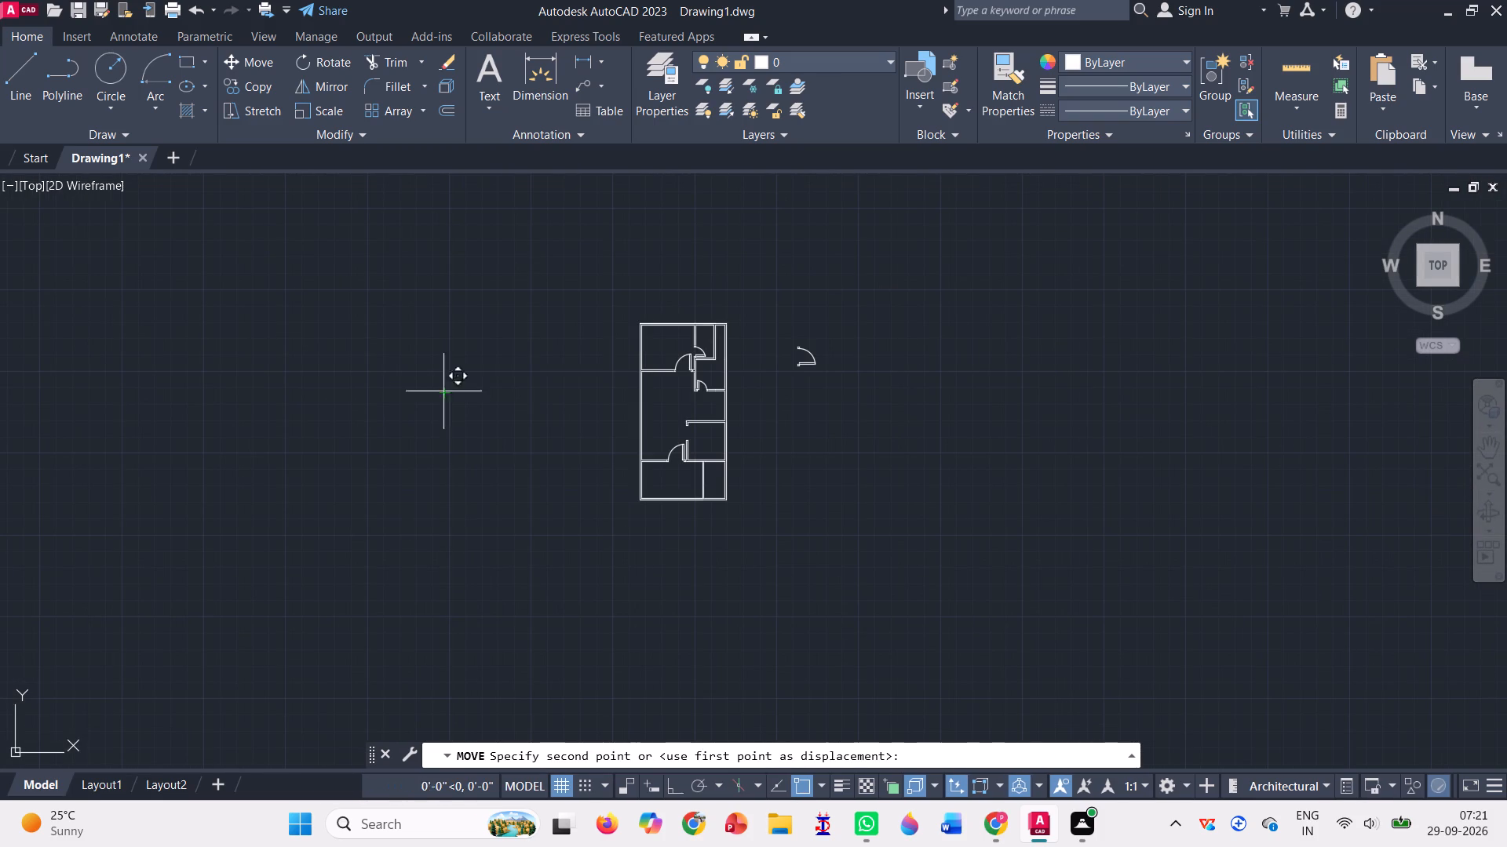
{"action": "scroll", "coordinate": [658, 332], "scroll_direction": "up", "scroll_amount": 4}
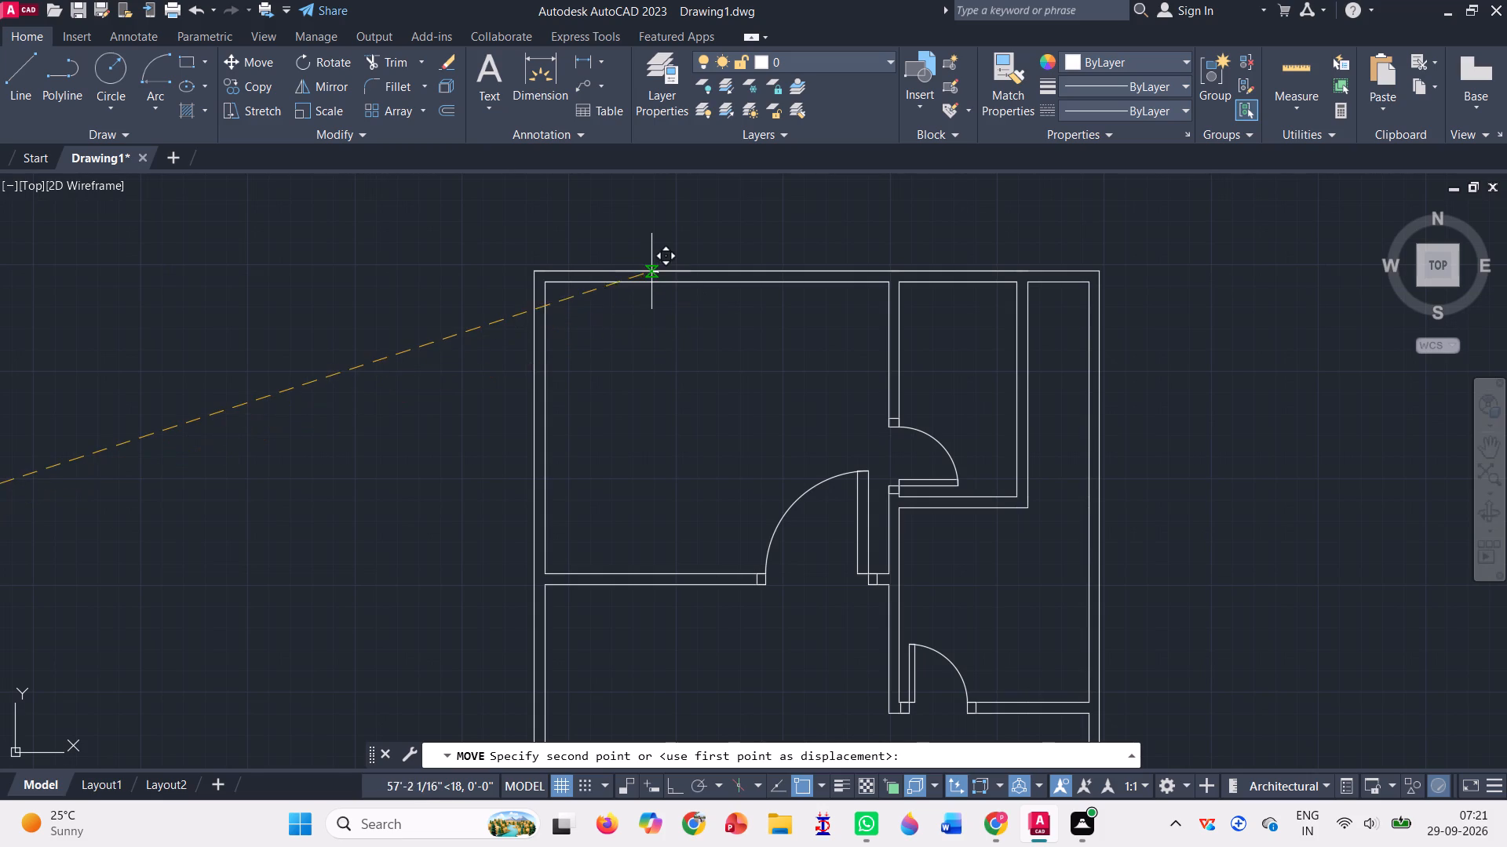
{"action": "scroll", "coordinate": [651, 271], "scroll_direction": "up", "scroll_amount": 2}
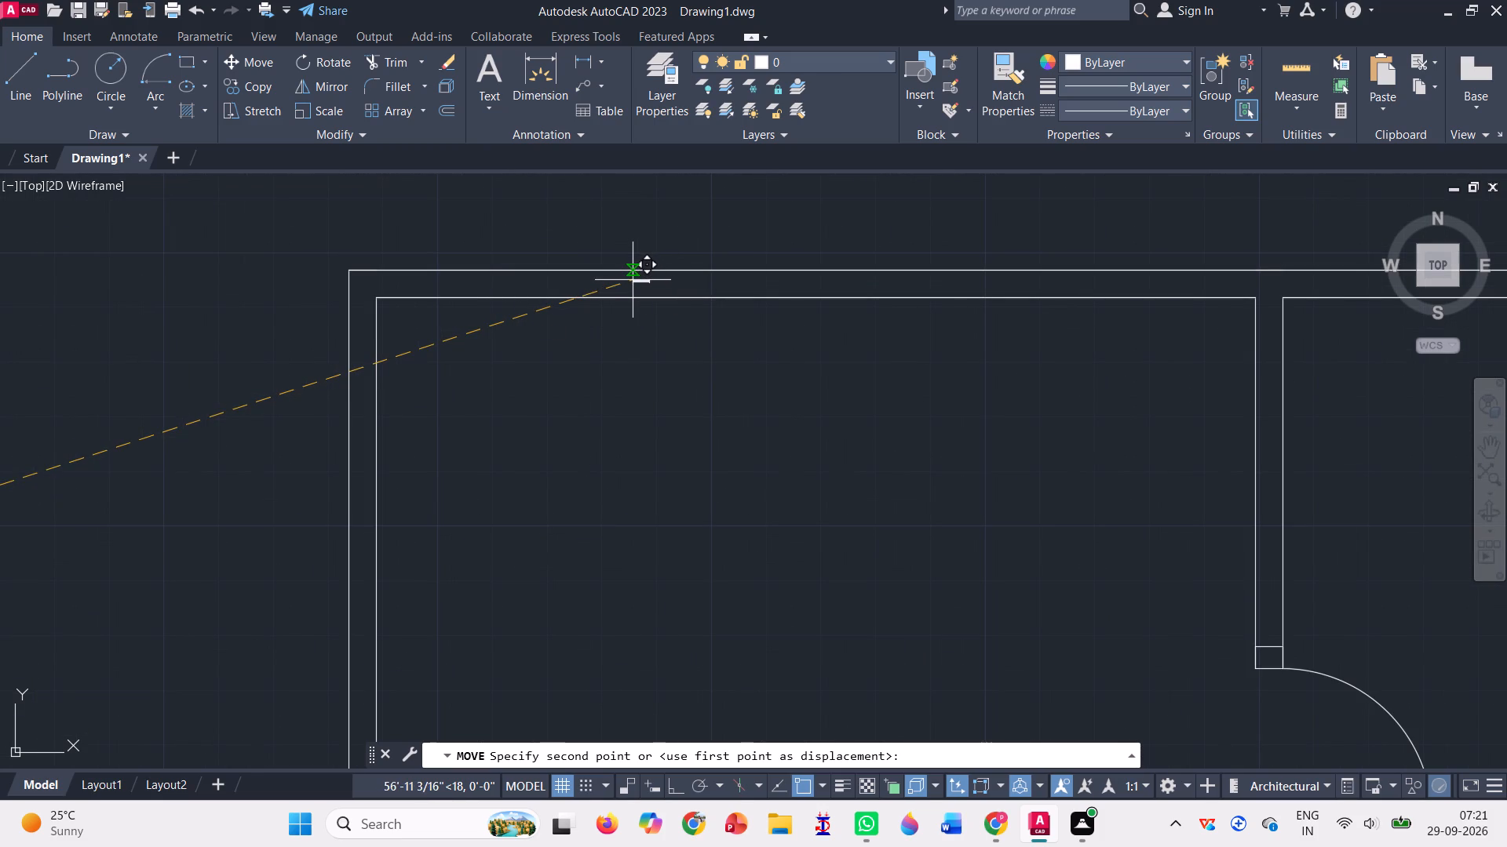
{"action": "scroll", "coordinate": [681, 274], "scroll_direction": "up", "scroll_amount": 3}
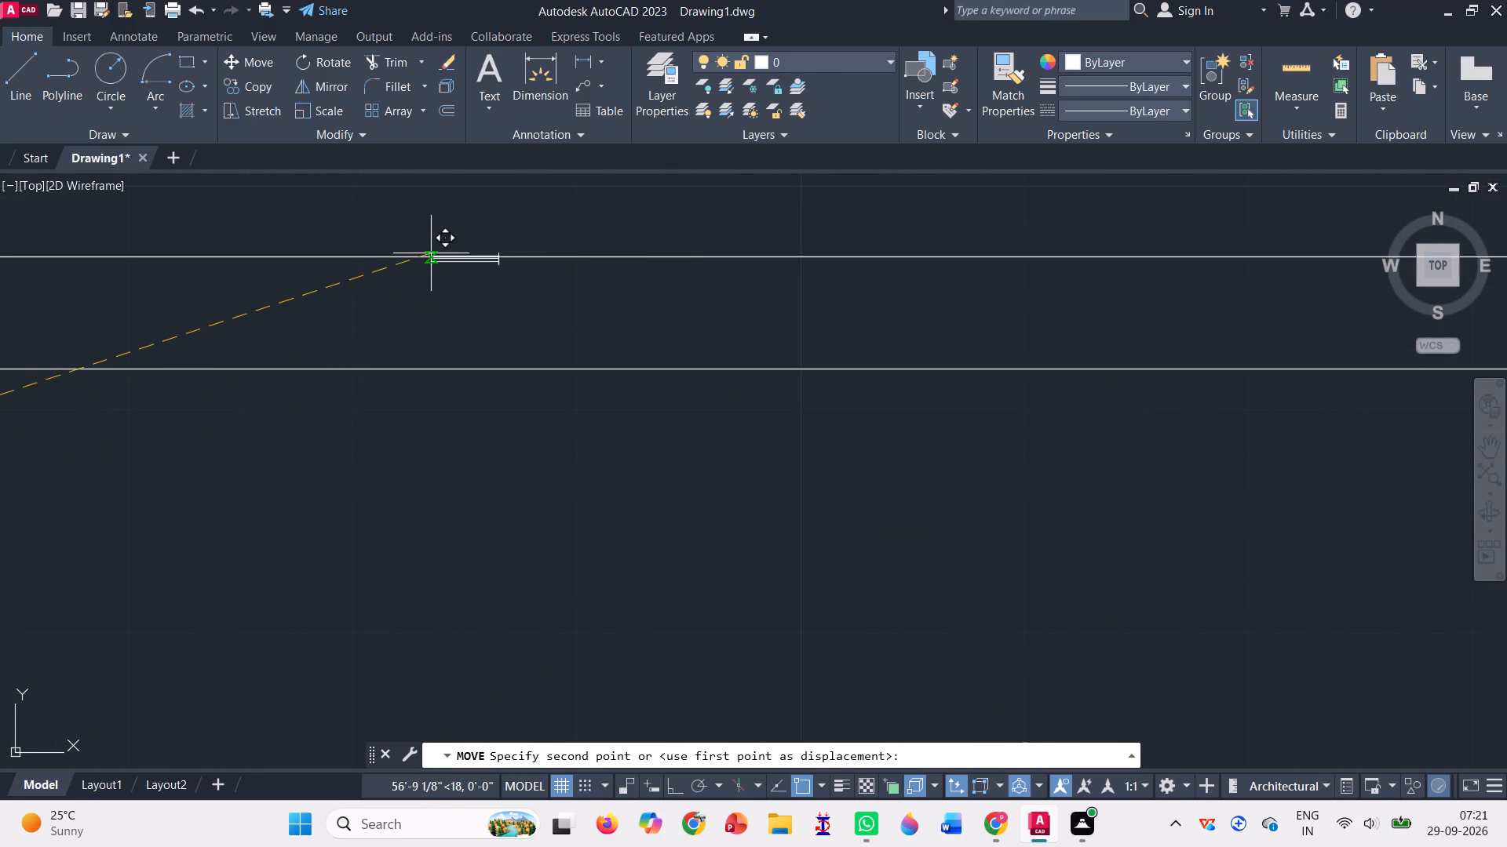
{"action": "left_click", "coordinate": [431, 256]}
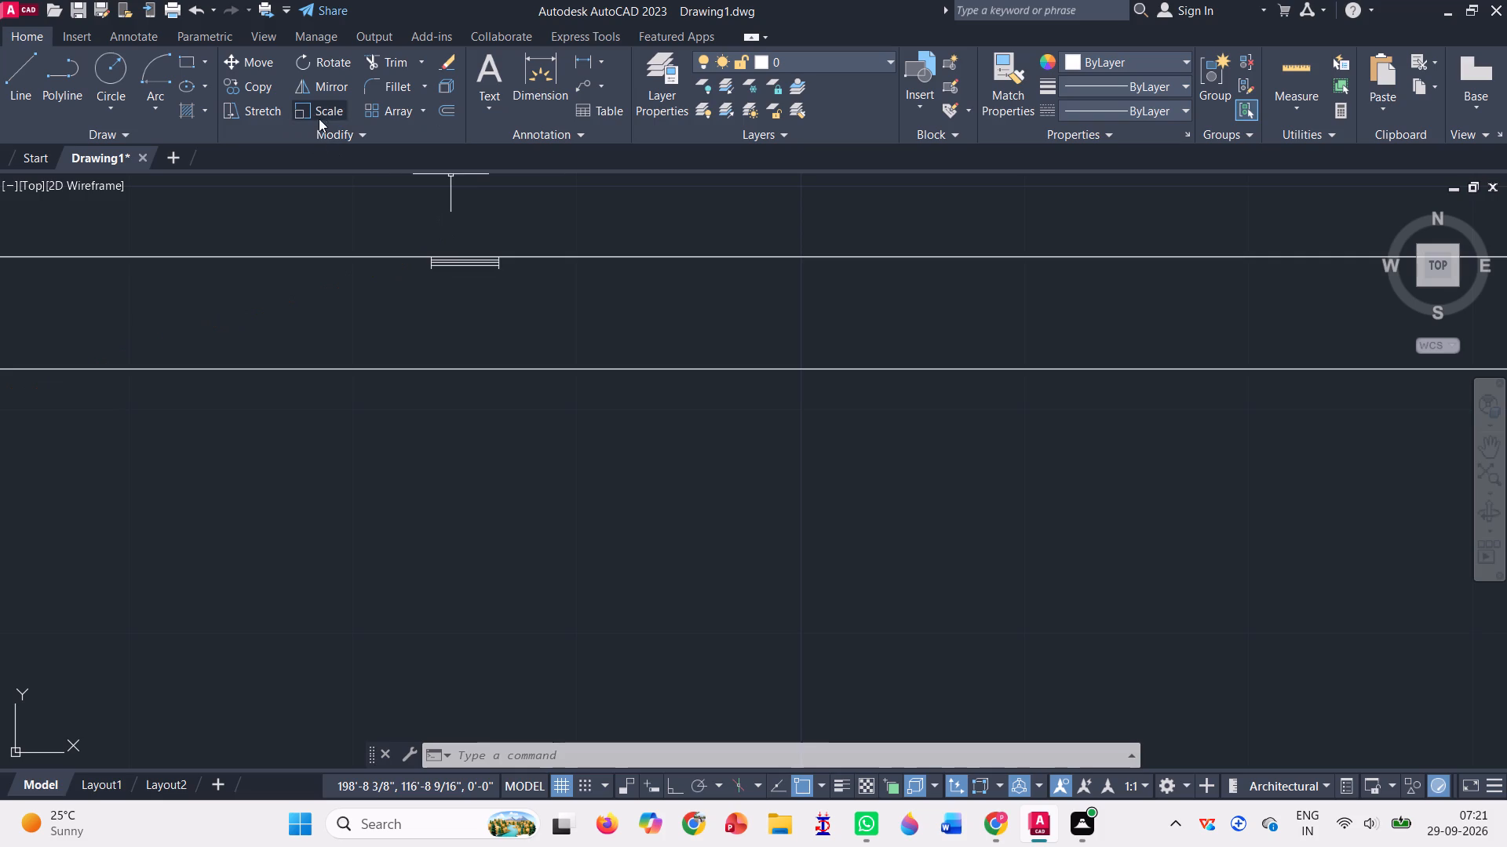
Scale the window down slightly from its upper-left corner so its depth fits the thickness of the top wall.
{"action": "left_click", "coordinate": [319, 112]}
{"action": "left_click", "coordinate": [472, 266]}
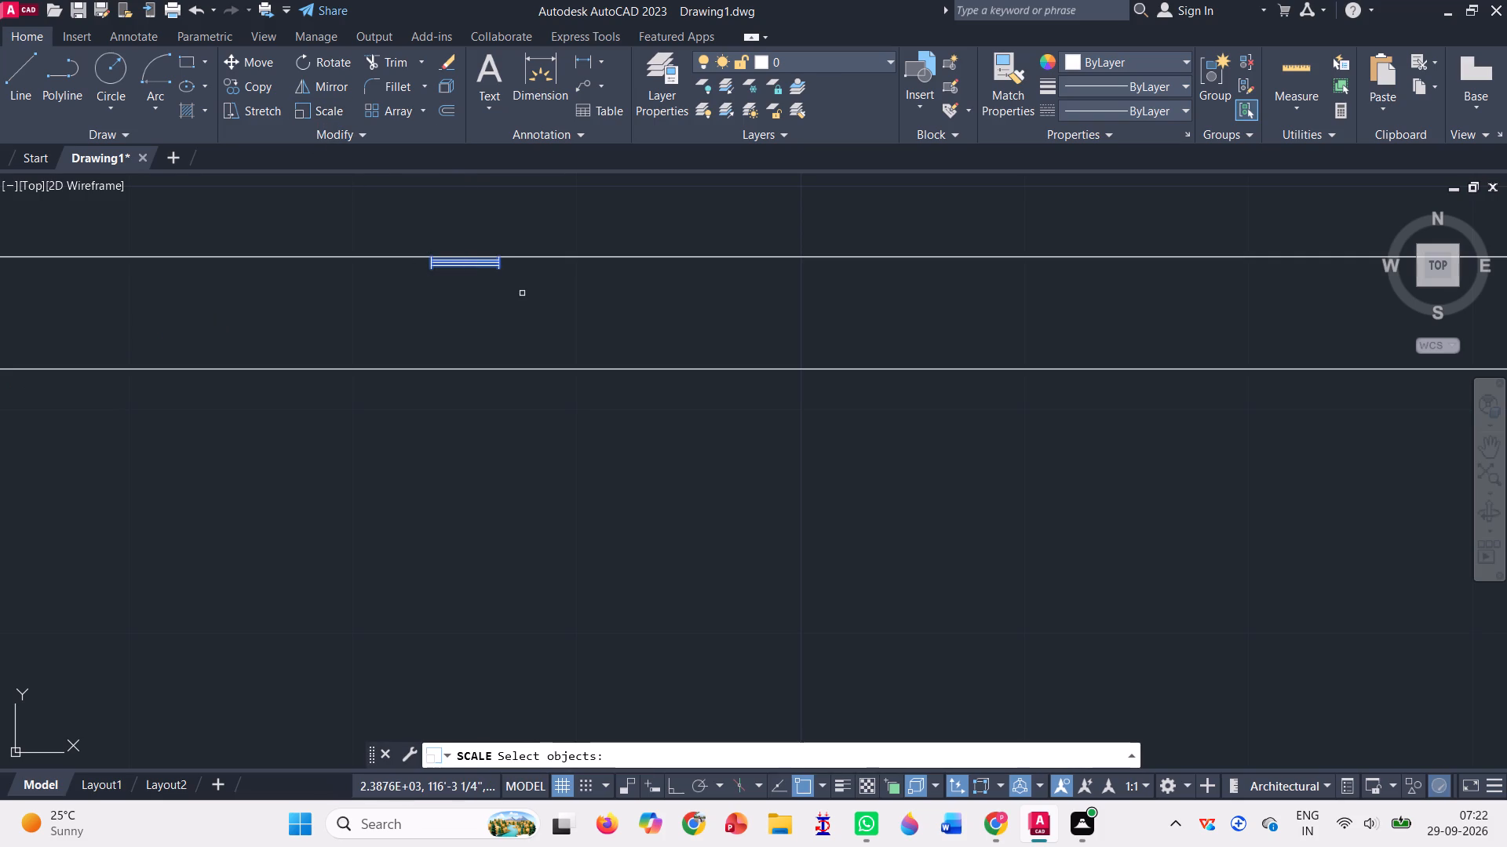
{"action": "key", "text": "Return"}
{"action": "scroll", "coordinate": [436, 244], "scroll_direction": "up", "scroll_amount": 4}
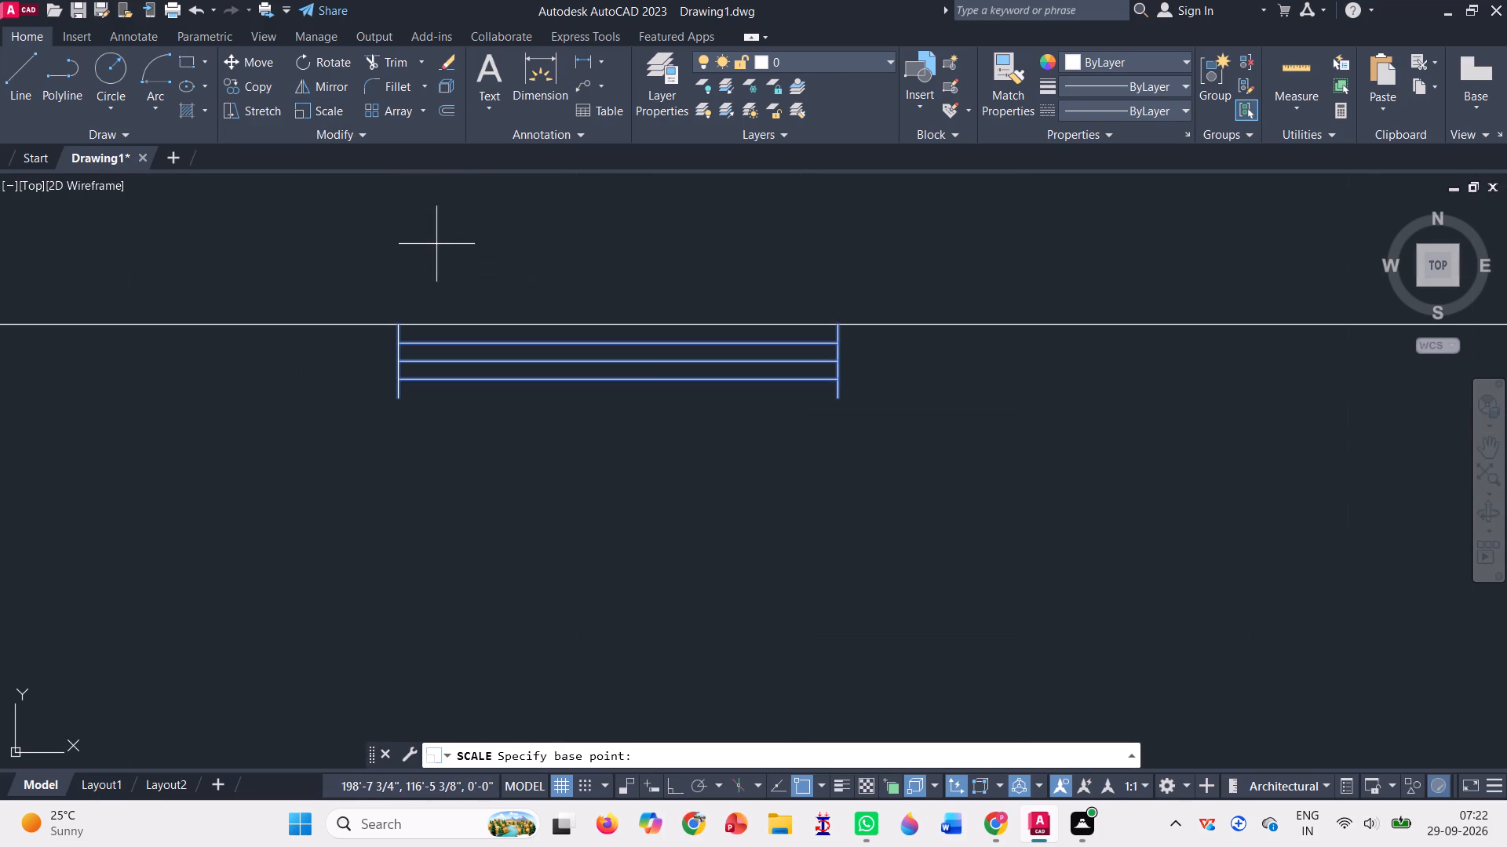
{"action": "left_click", "coordinate": [396, 323]}
{"action": "scroll", "coordinate": [396, 325], "scroll_direction": "down", "scroll_amount": 7}
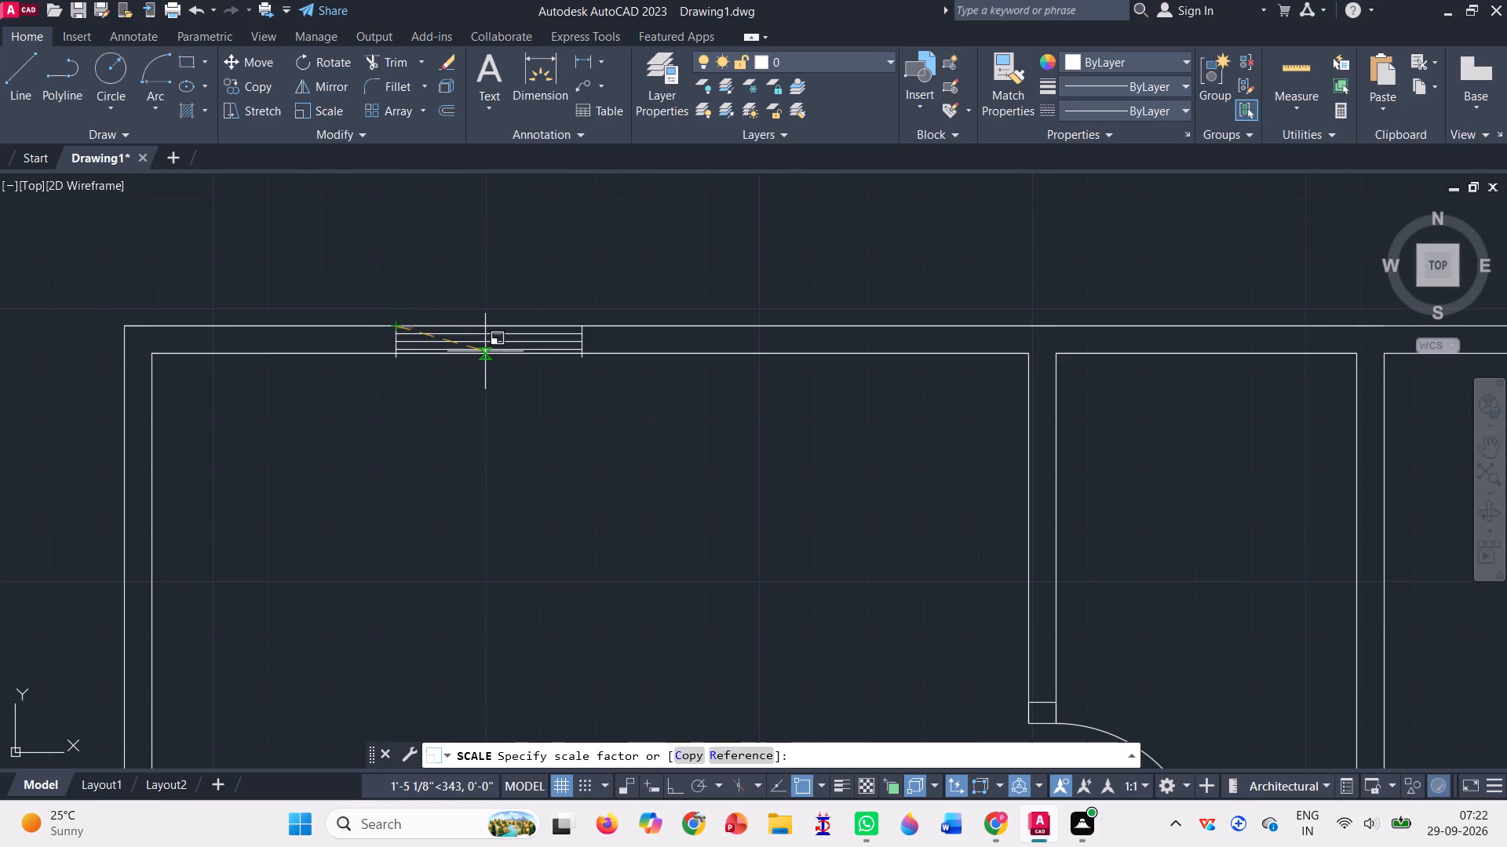
{"action": "scroll", "coordinate": [485, 351], "scroll_direction": "up", "scroll_amount": 2}
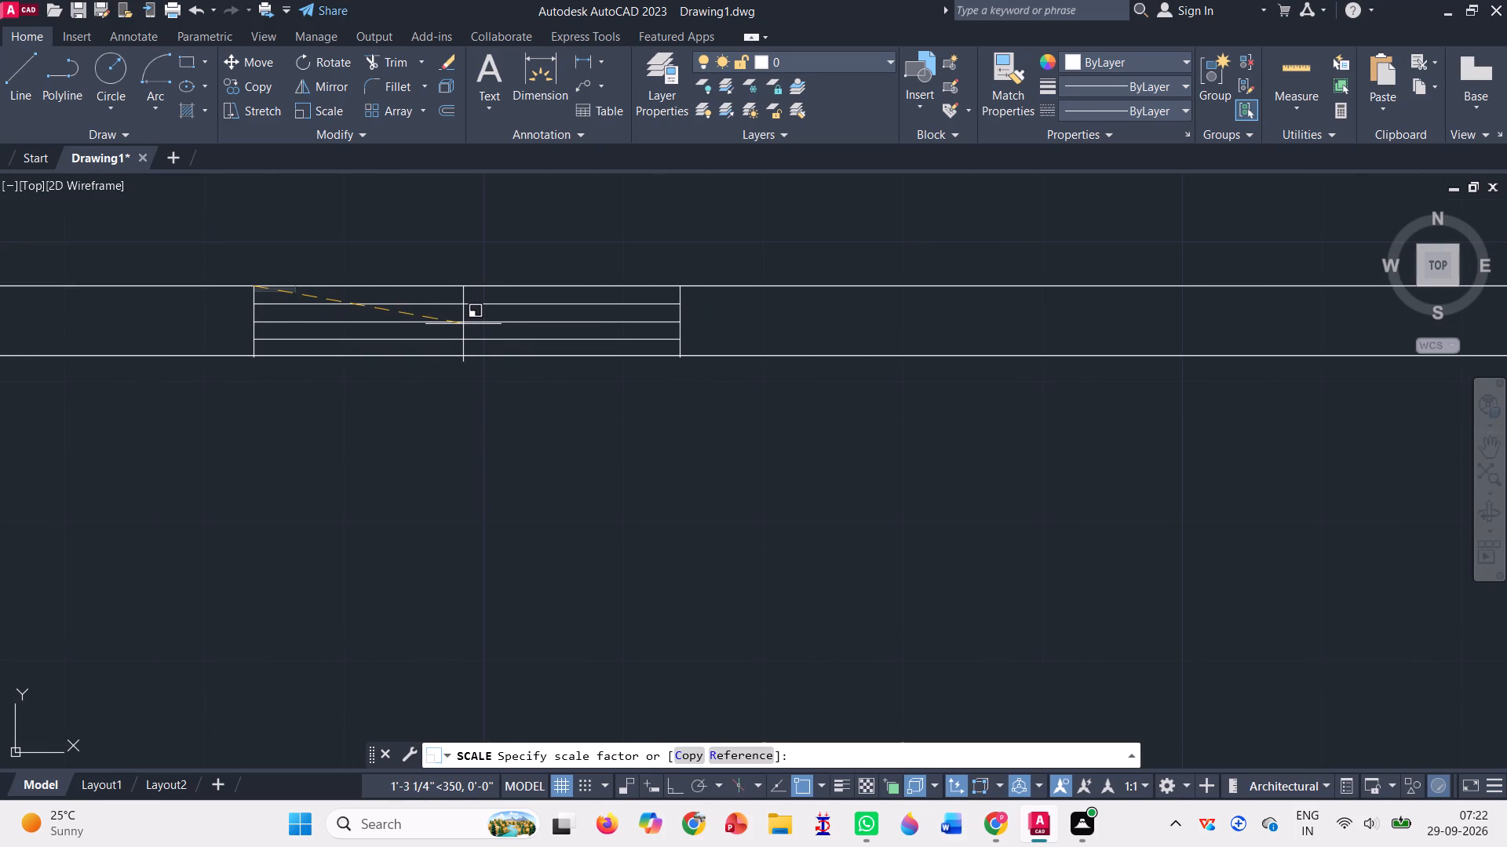
{"action": "left_click", "coordinate": [458, 320]}
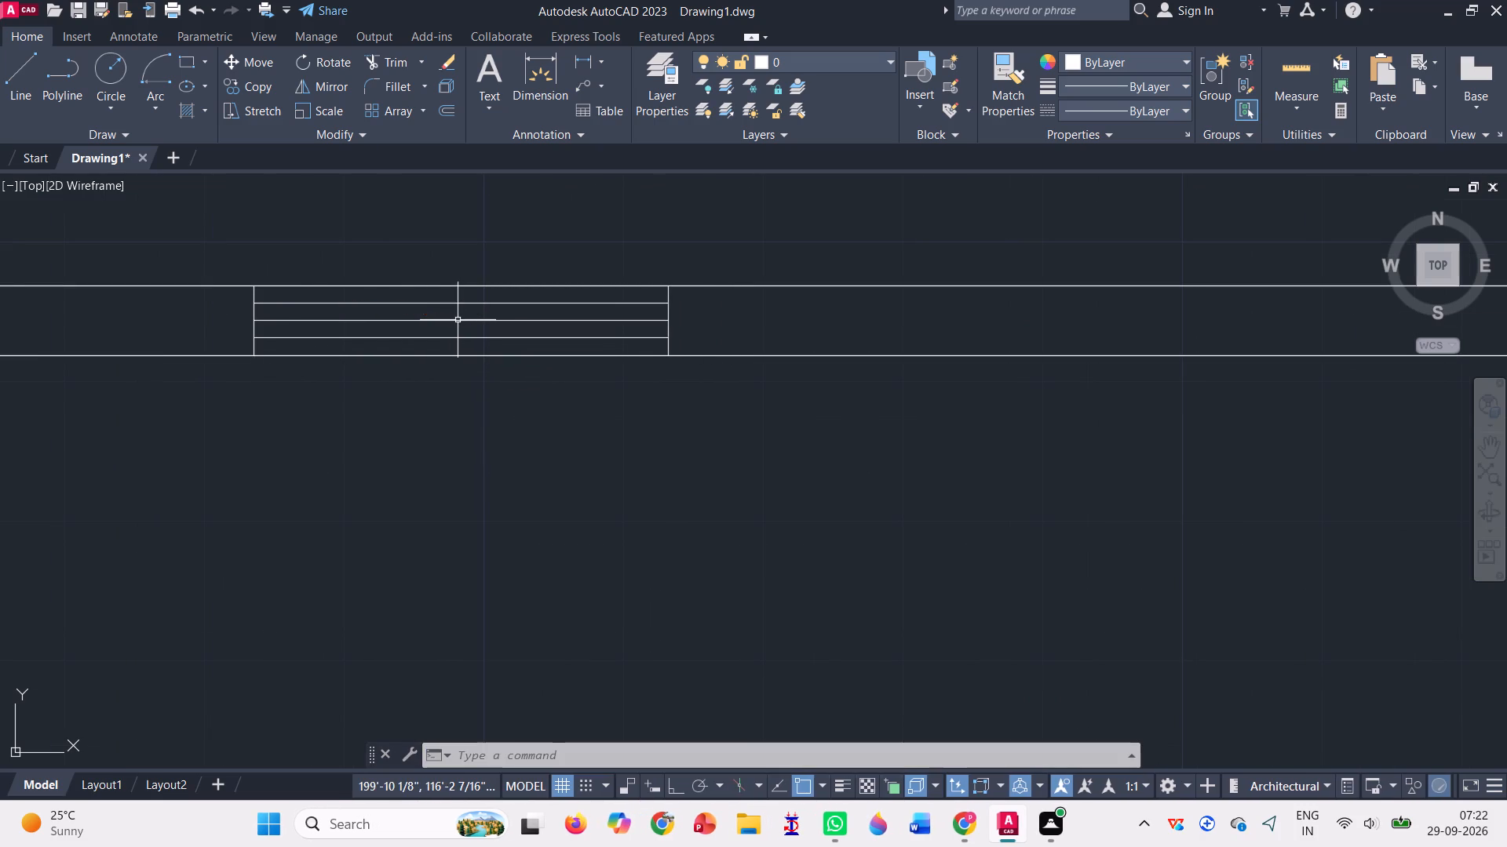
Copy the window from its upper-left corner along the upper-left room's top wall, about 3'-1" to the right of the original.
{"action": "scroll", "coordinate": [386, 318], "scroll_direction": "down", "scroll_amount": 2}
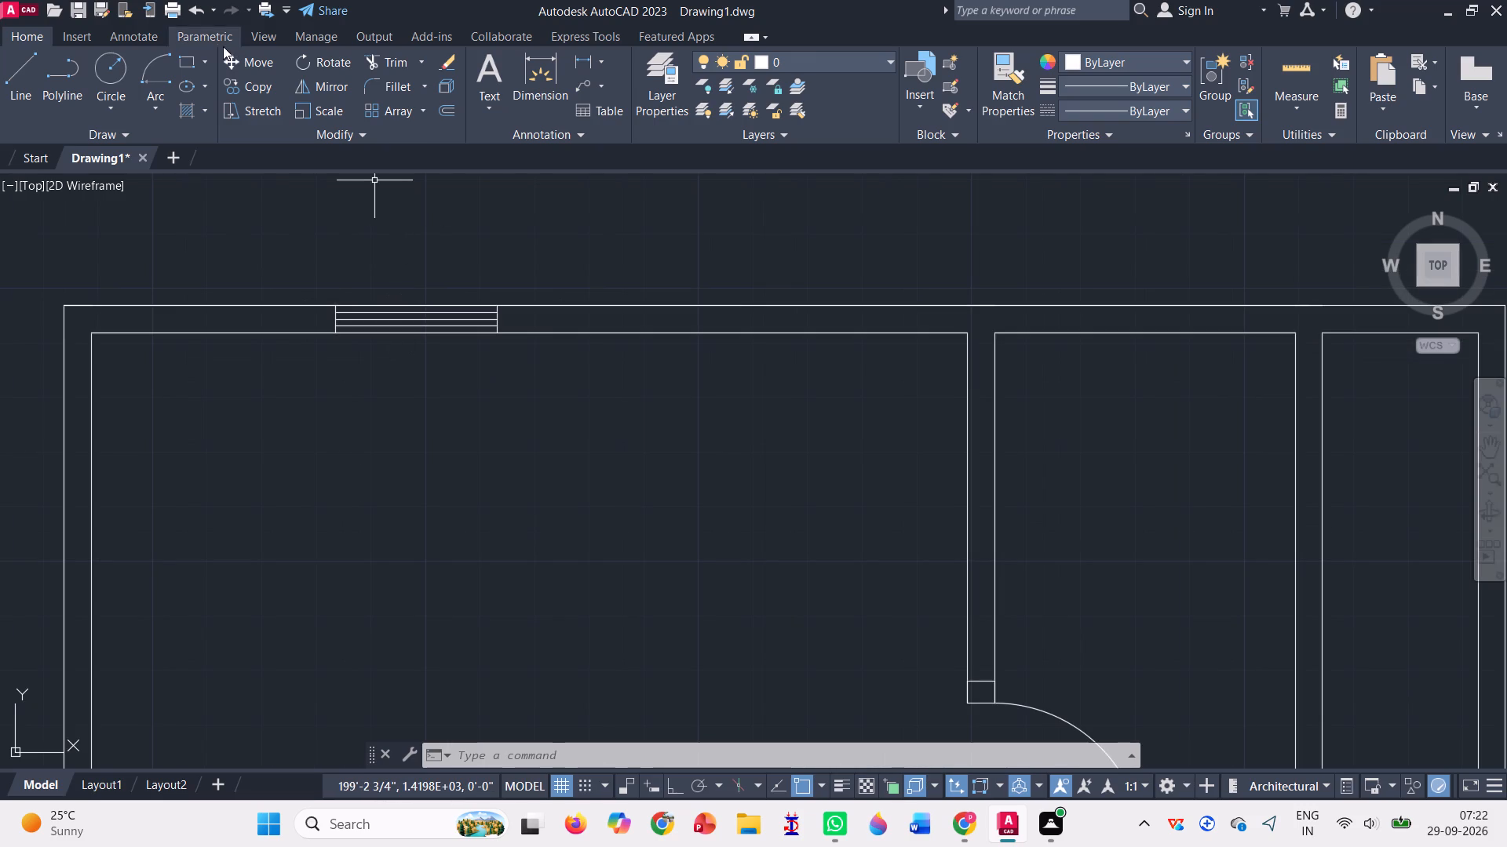
{"action": "left_click", "coordinate": [254, 89]}
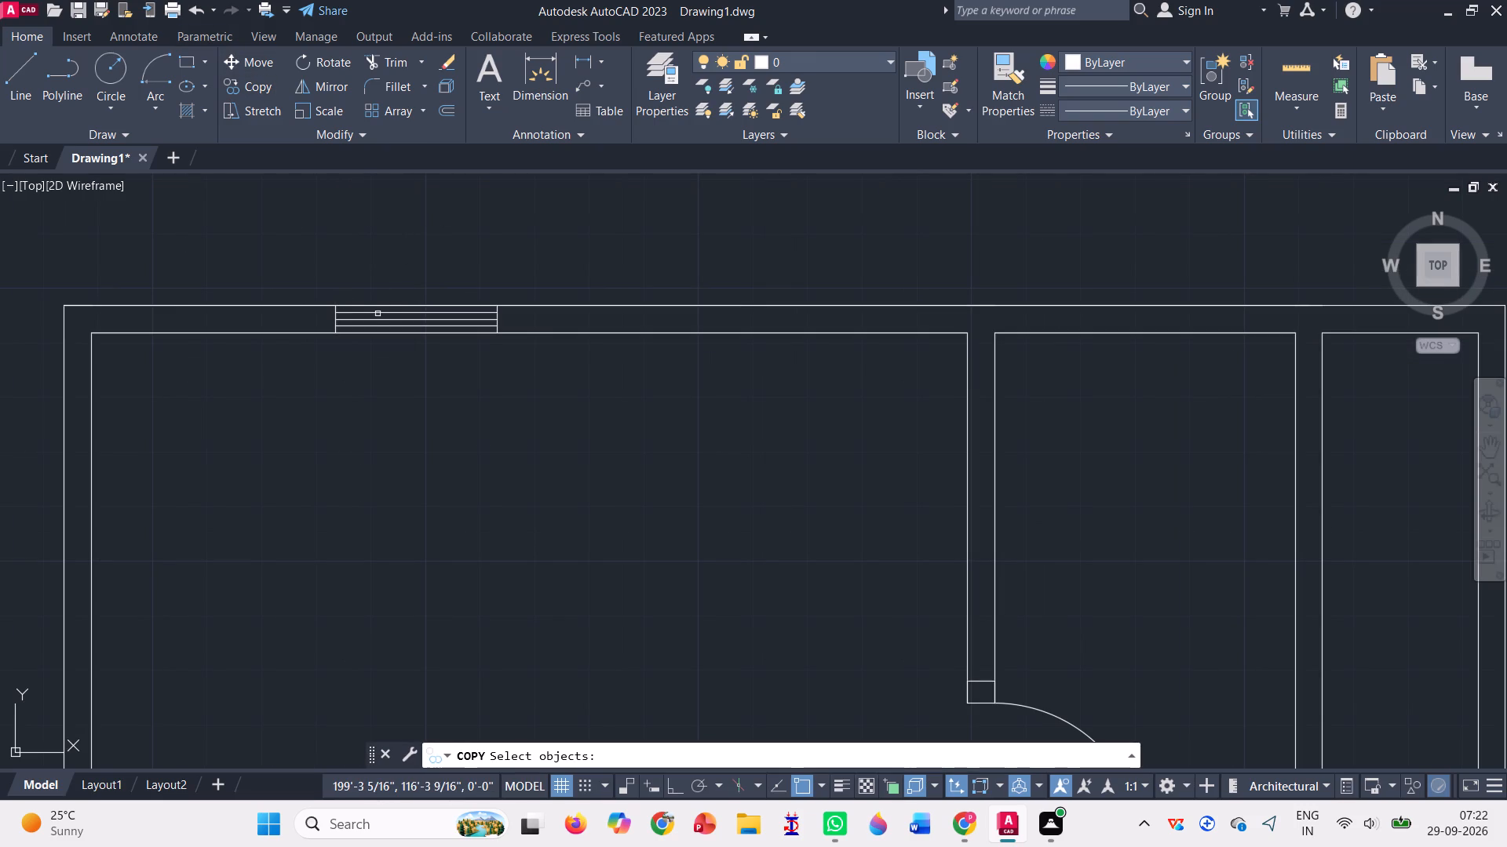
{"action": "left_click", "coordinate": [381, 316]}
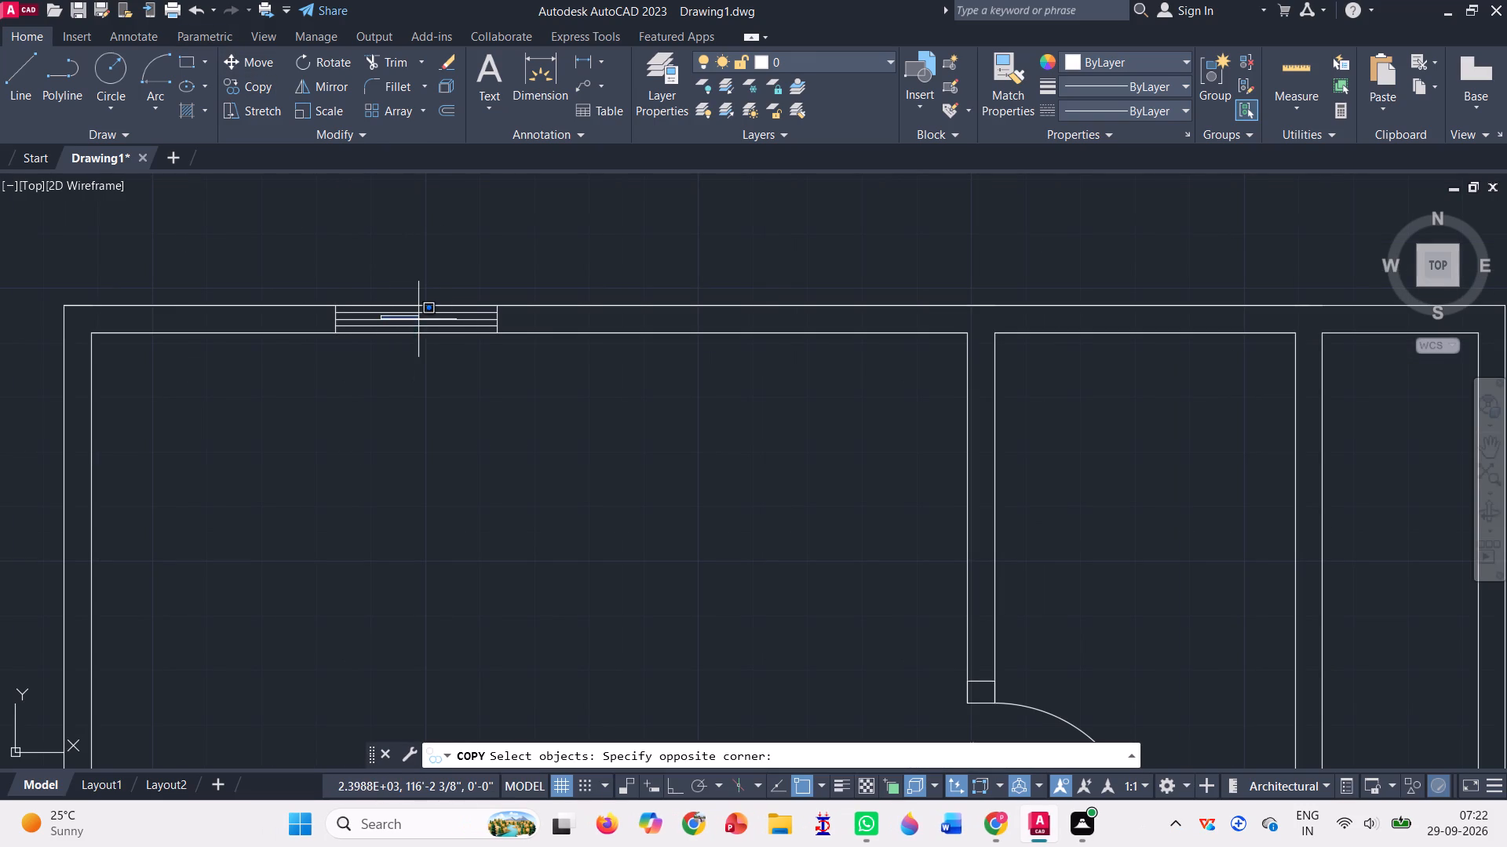
{"action": "left_click", "coordinate": [418, 319]}
{"action": "left_click", "coordinate": [418, 319]}
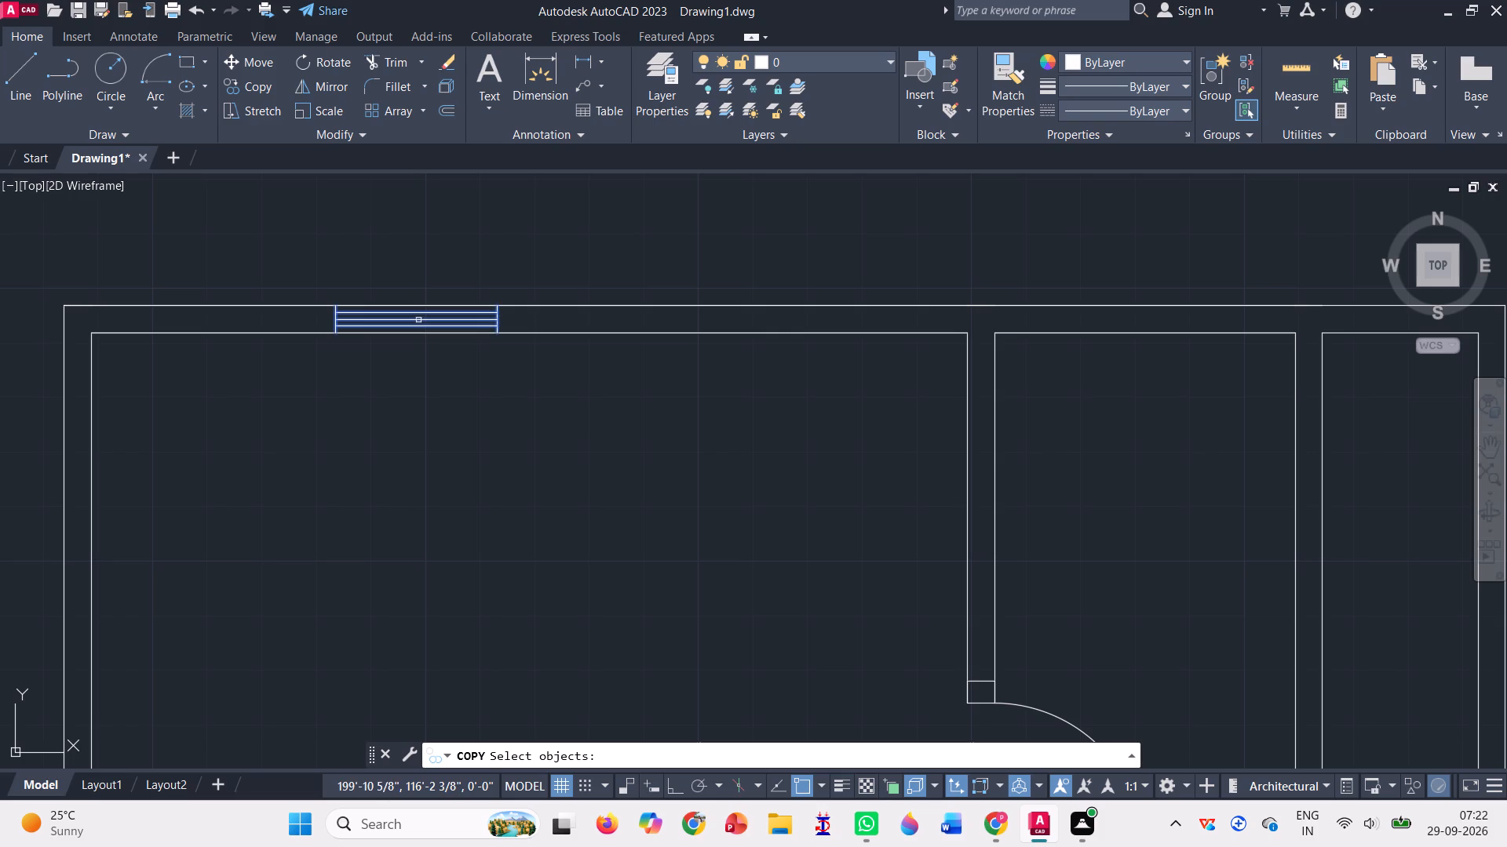
{"action": "key", "text": "Return"}
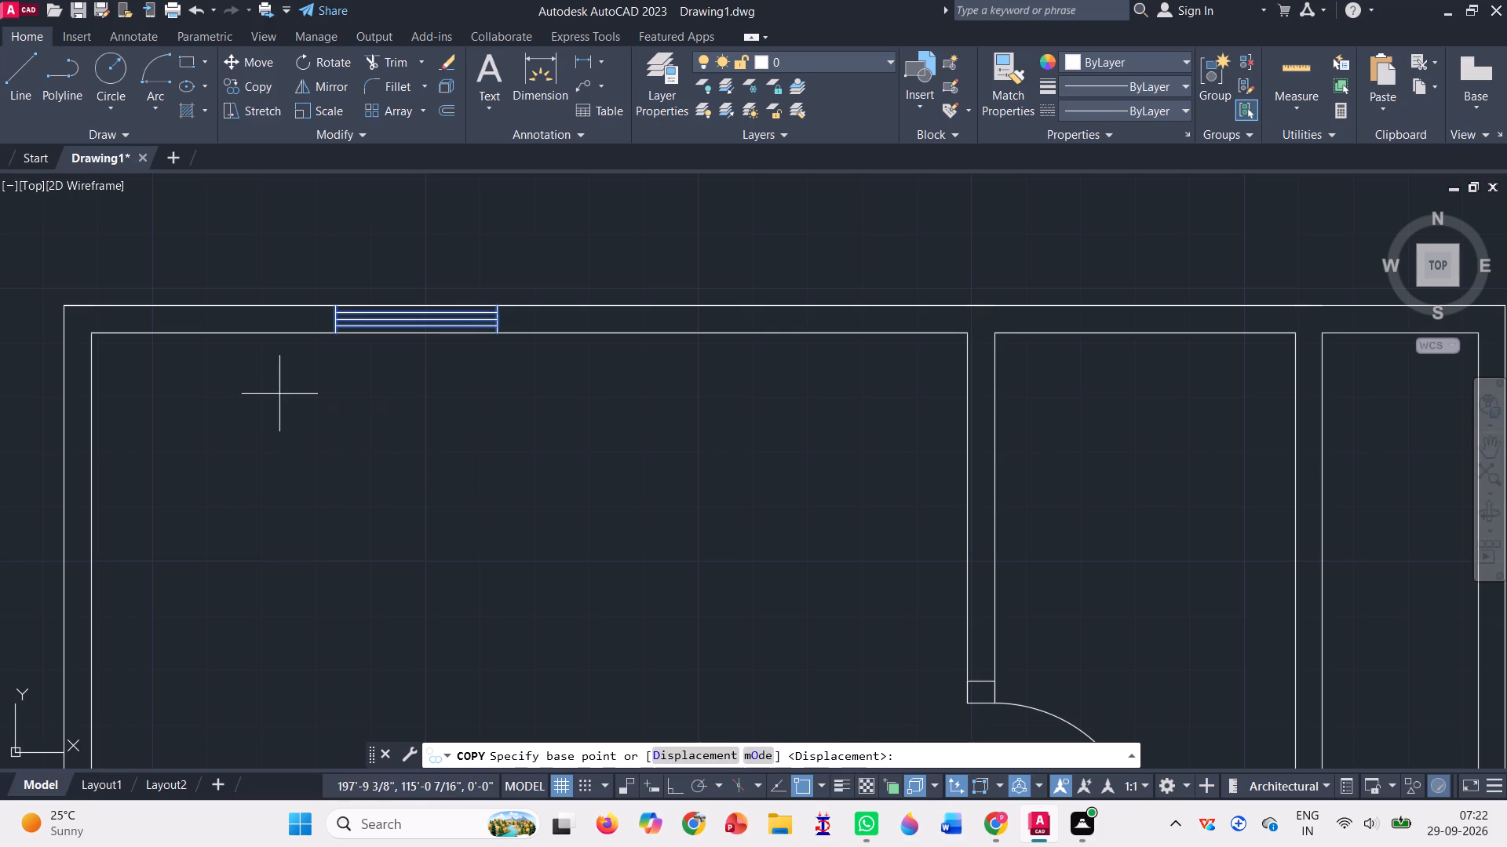
{"action": "left_click", "coordinate": [334, 302]}
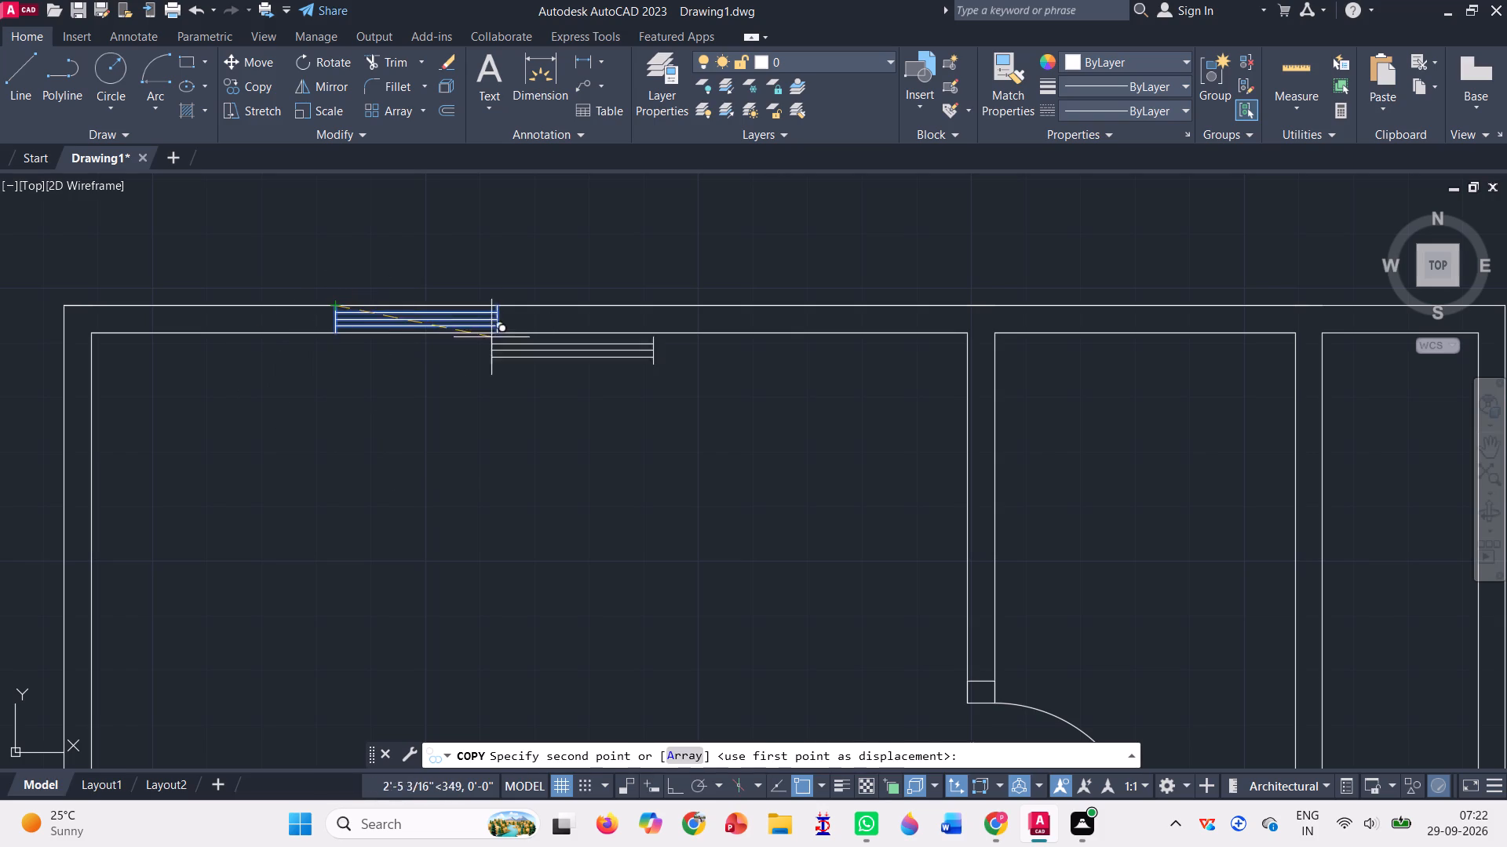
{"action": "left_click", "coordinate": [539, 305]}
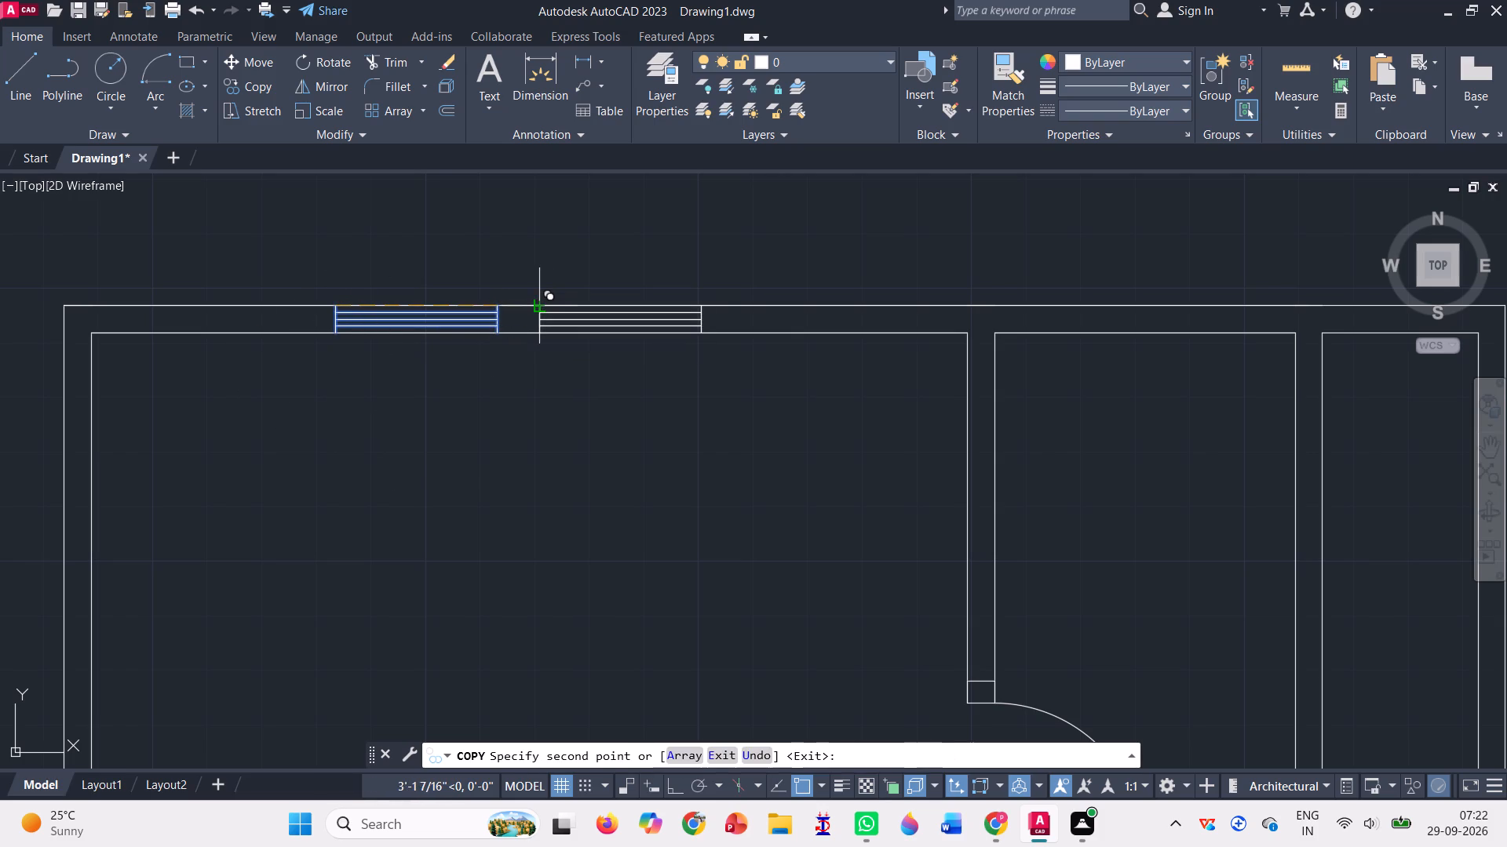
Place another copy of the window in the top wall above the small upper room, about 11'-3" from the original.
{"action": "scroll", "coordinate": [527, 310], "scroll_direction": "down", "scroll_amount": 3}
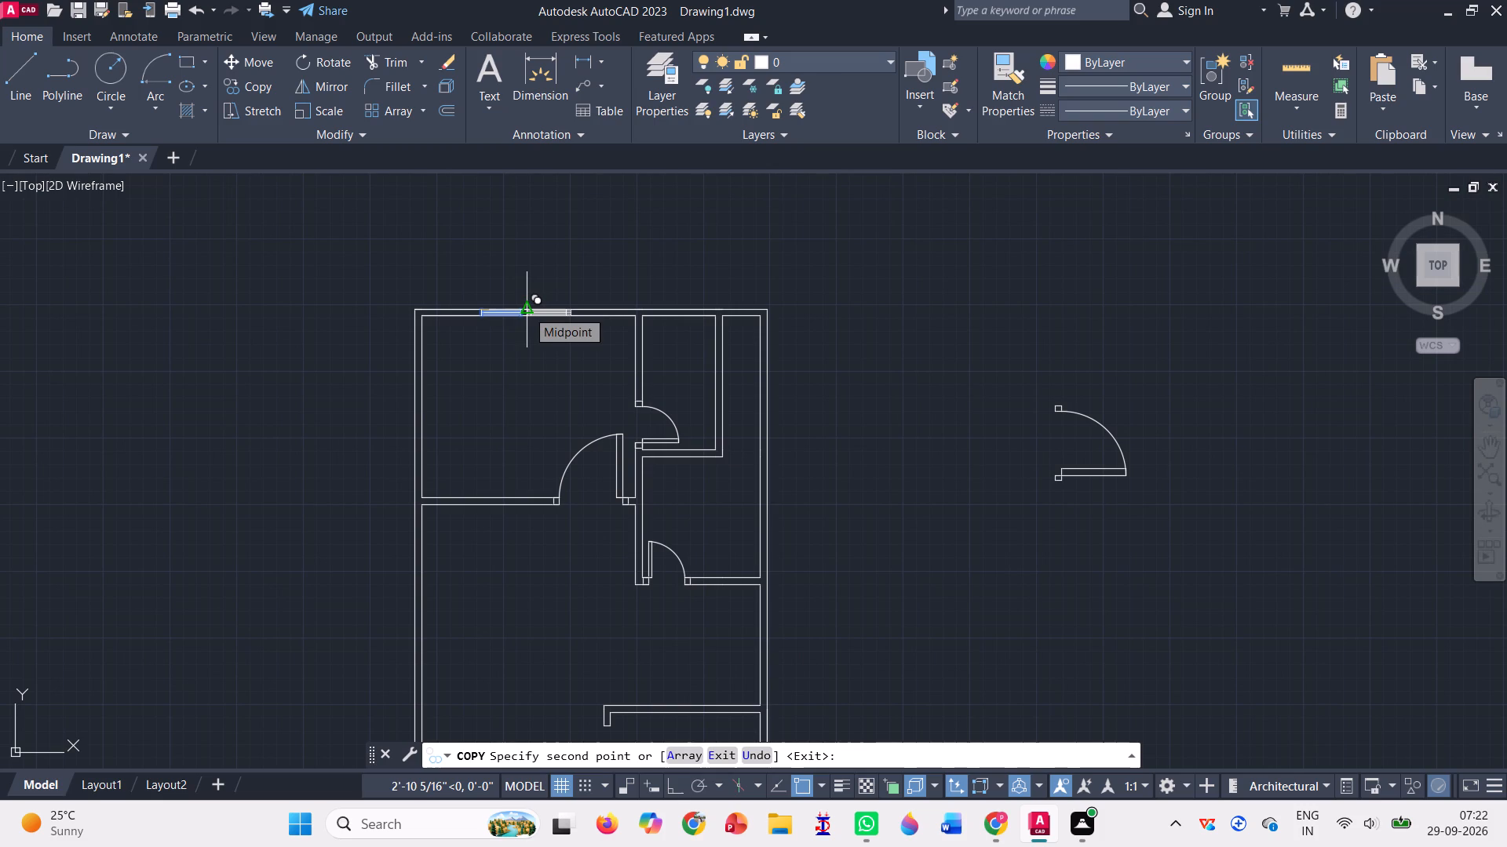
{"action": "scroll", "coordinate": [647, 335], "scroll_direction": "down", "scroll_amount": 2}
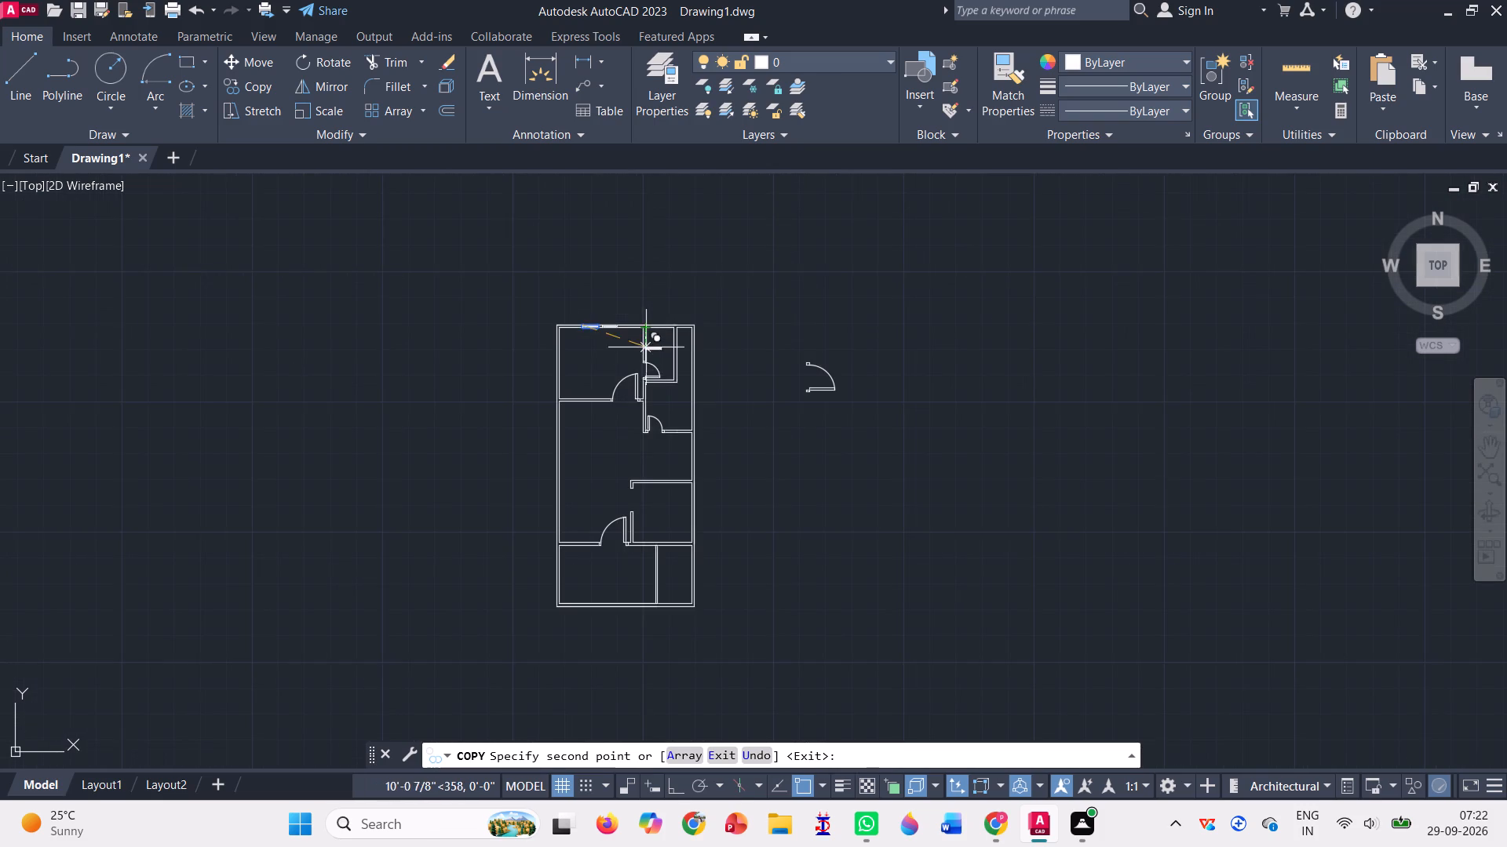
{"action": "scroll", "coordinate": [675, 313], "scroll_direction": "up", "scroll_amount": 5}
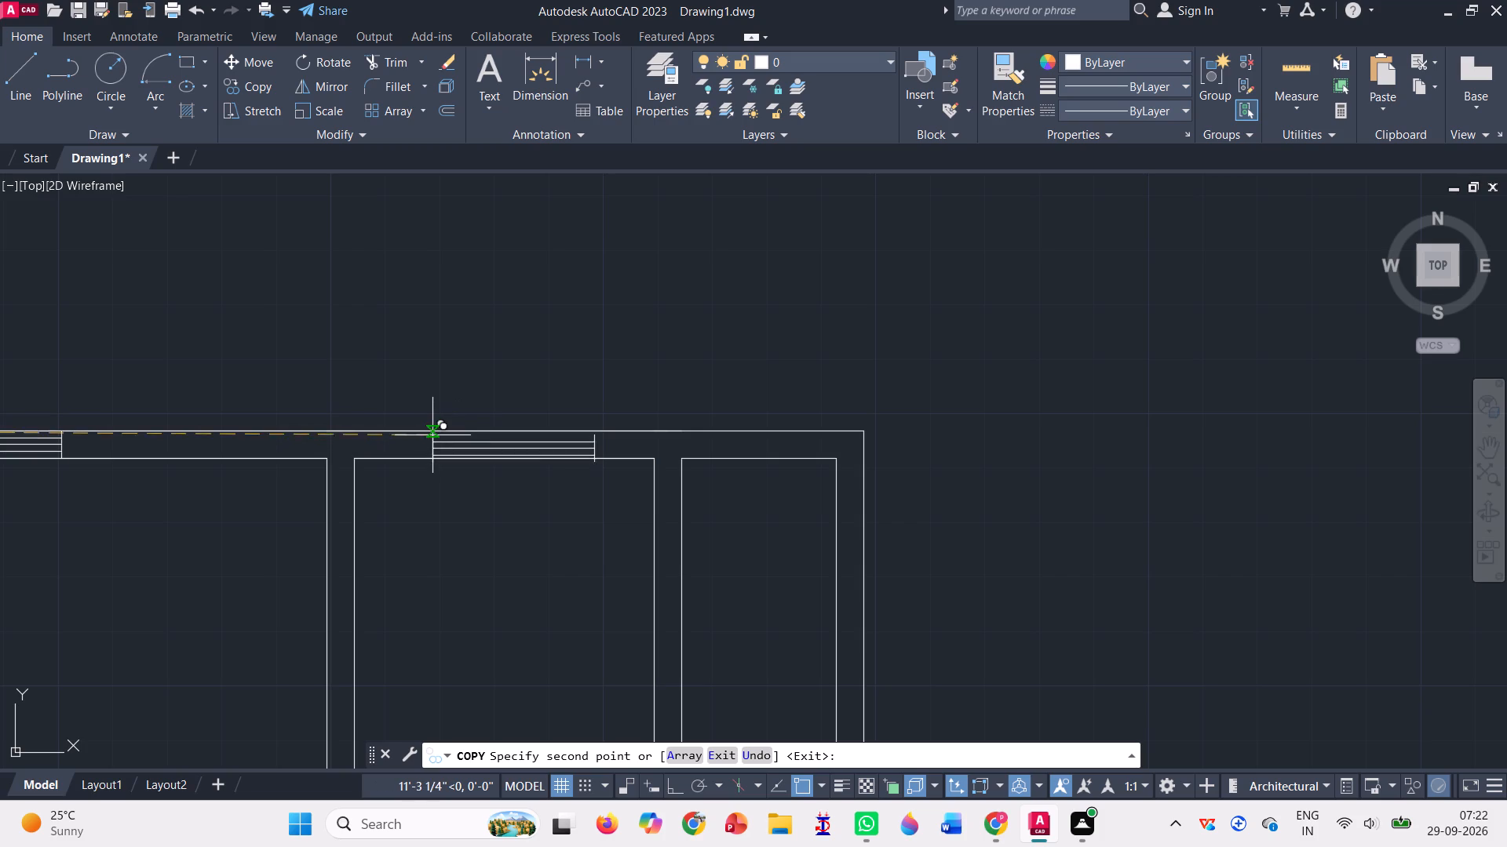
{"action": "left_click", "coordinate": [433, 431]}
Place another copy of the window in the bottom wall of the lower-right square room, its upper-left corner on the wall's inner line.
{"action": "scroll", "coordinate": [443, 384], "scroll_direction": "down", "scroll_amount": 3}
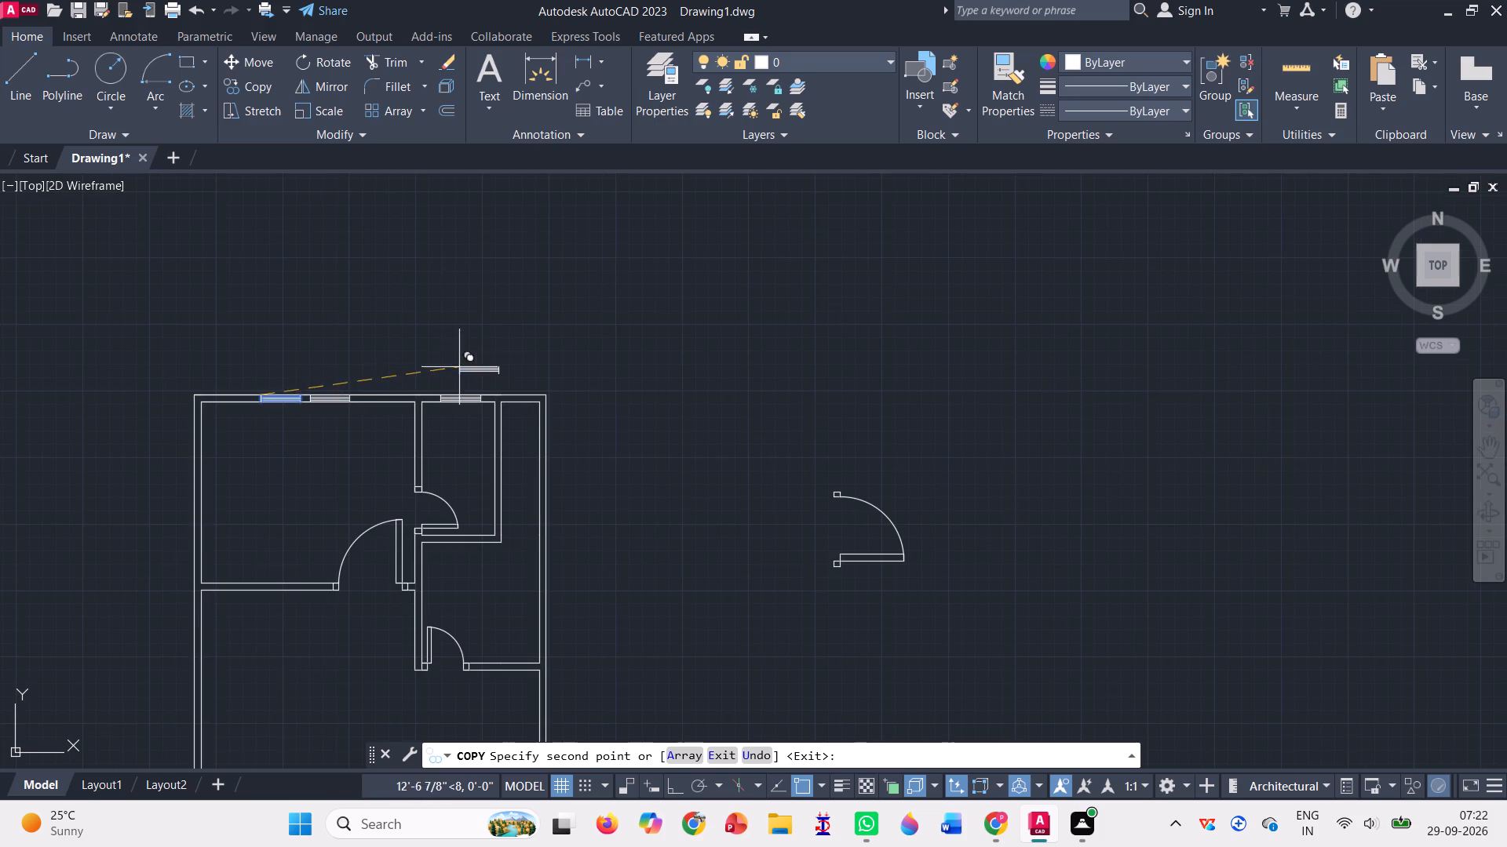
{"action": "scroll", "coordinate": [480, 345], "scroll_direction": "down", "scroll_amount": 2}
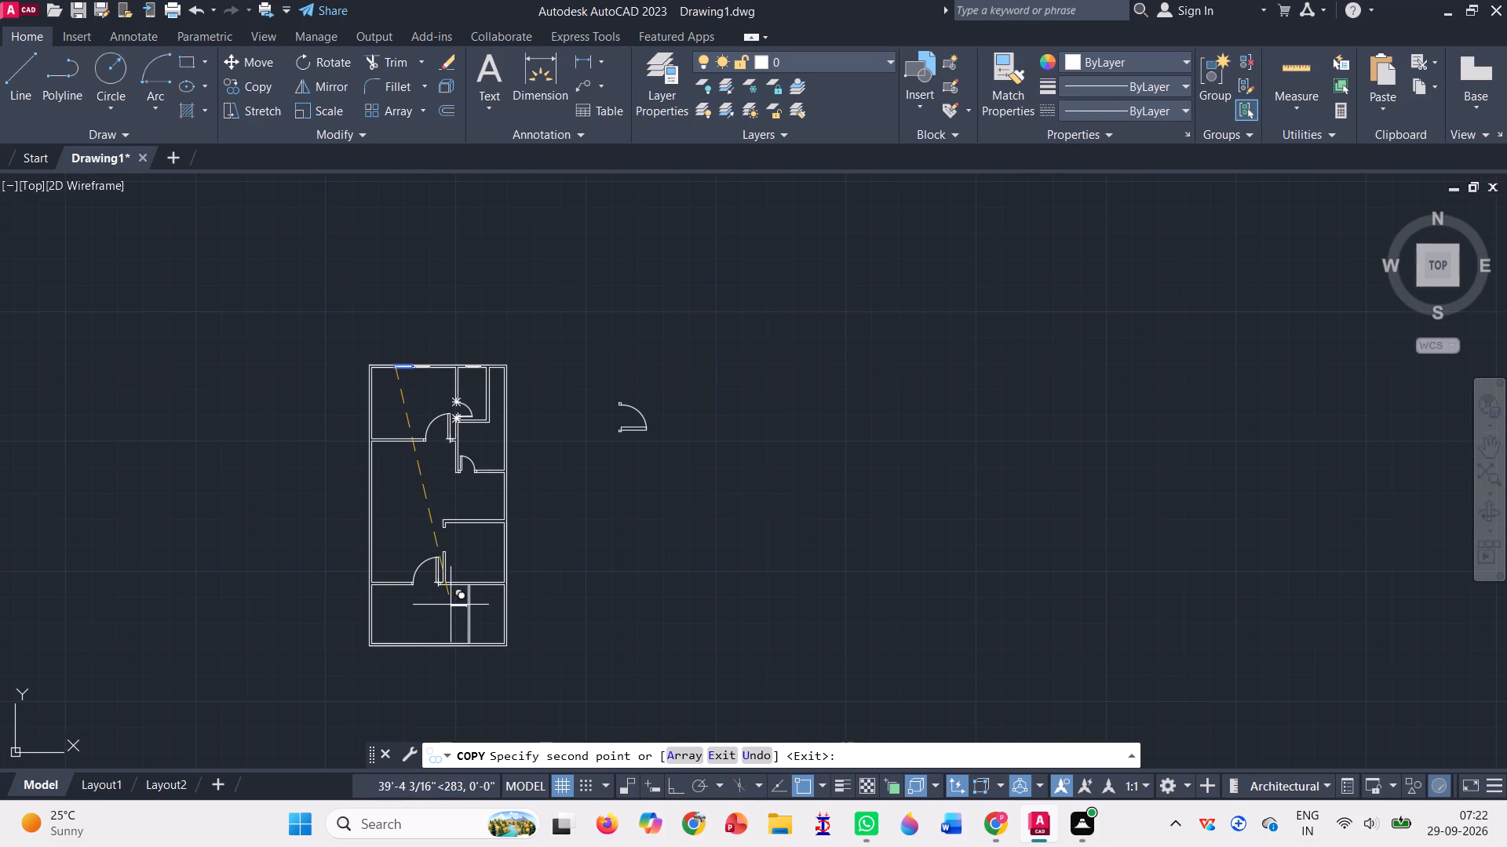
{"action": "scroll", "coordinate": [451, 605], "scroll_direction": "up", "scroll_amount": 3}
{"action": "scroll", "coordinate": [567, 517], "scroll_direction": "up", "scroll_amount": 3}
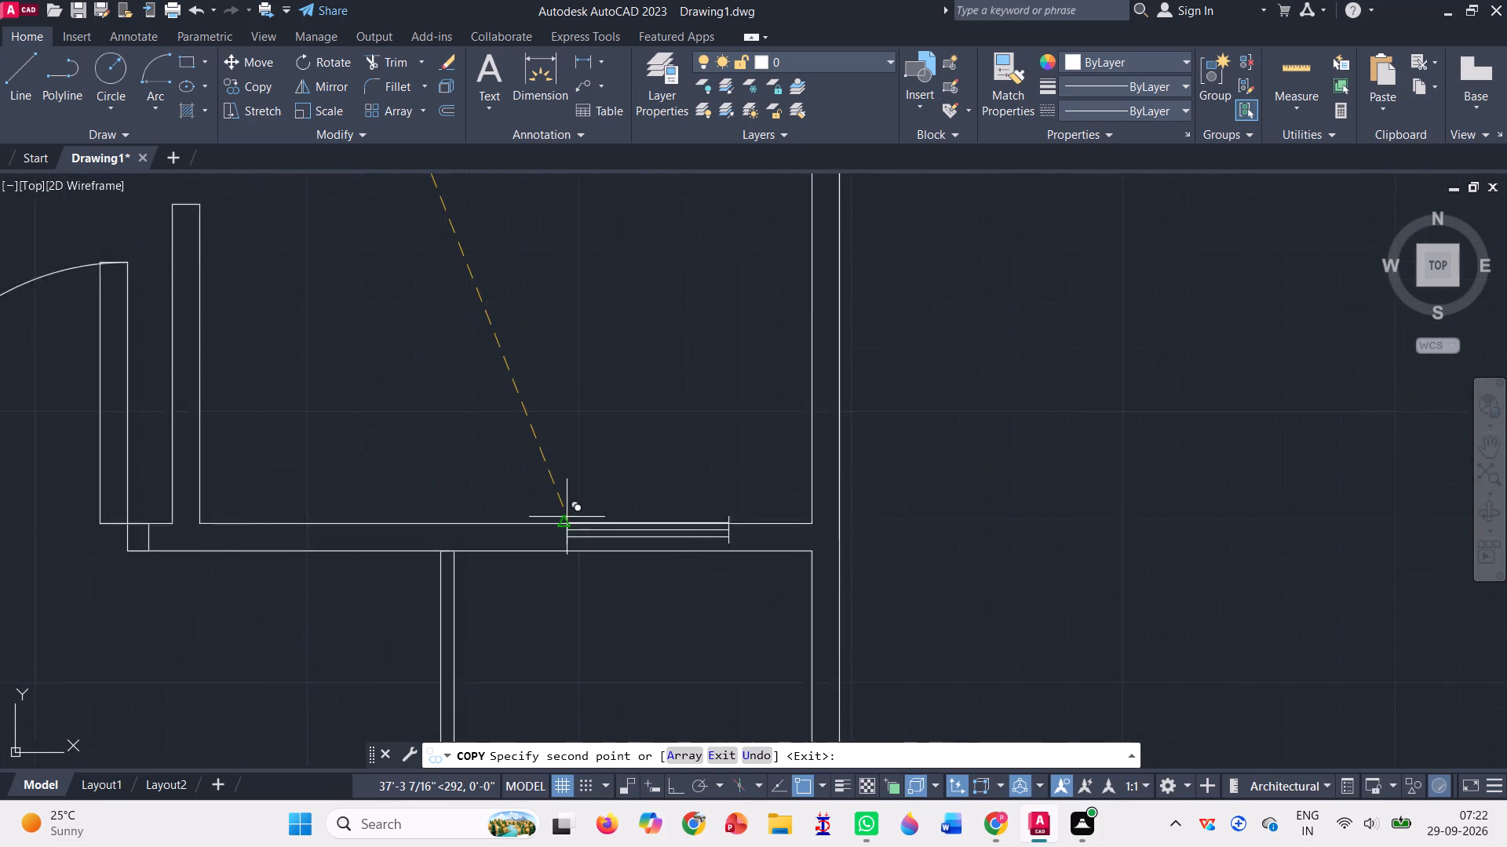
{"action": "left_click", "coordinate": [541, 530]}
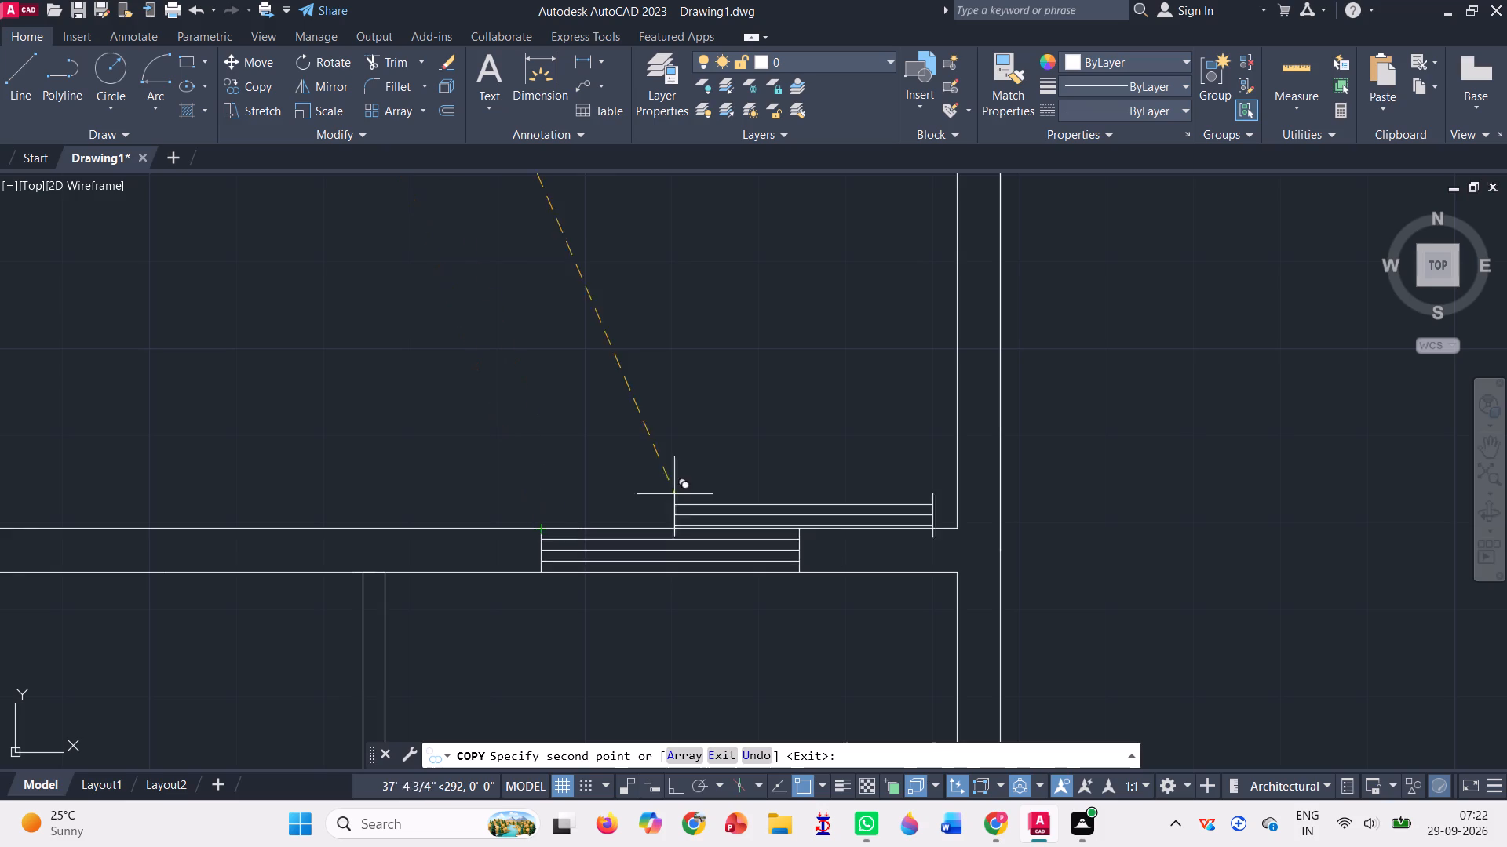
Place another window copy in the lower horizontal wall between the left outer wall and the door, its upper-left corner on the wall's upper line.
{"action": "scroll", "coordinate": [676, 475], "scroll_direction": "down", "scroll_amount": 3}
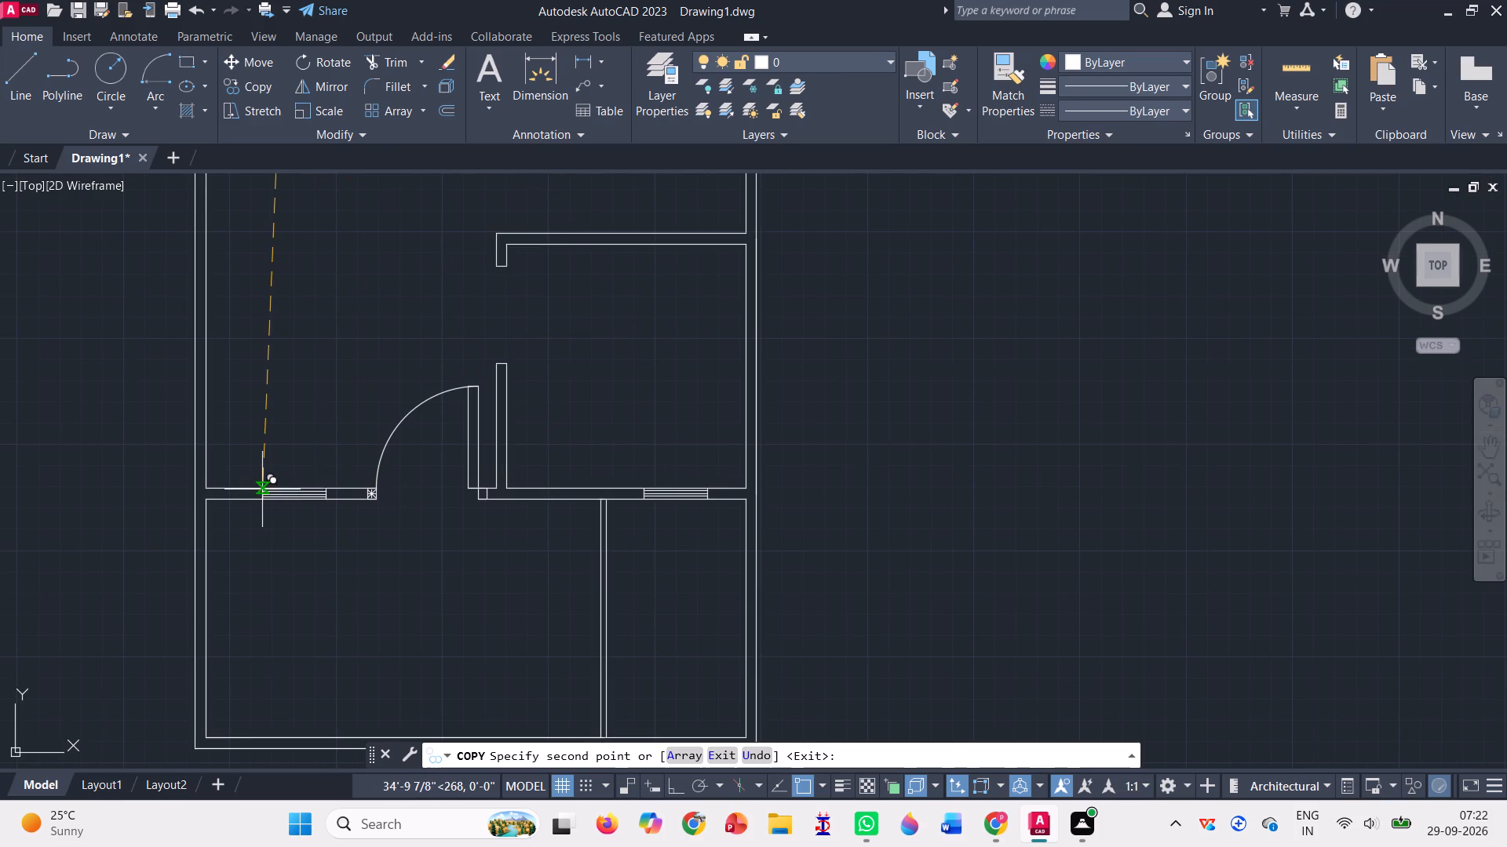
{"action": "scroll", "coordinate": [263, 488], "scroll_direction": "up", "scroll_amount": 1}
{"action": "scroll", "coordinate": [263, 488], "scroll_direction": "down", "scroll_amount": 1}
{"action": "scroll", "coordinate": [263, 488], "scroll_direction": "up", "scroll_amount": 5}
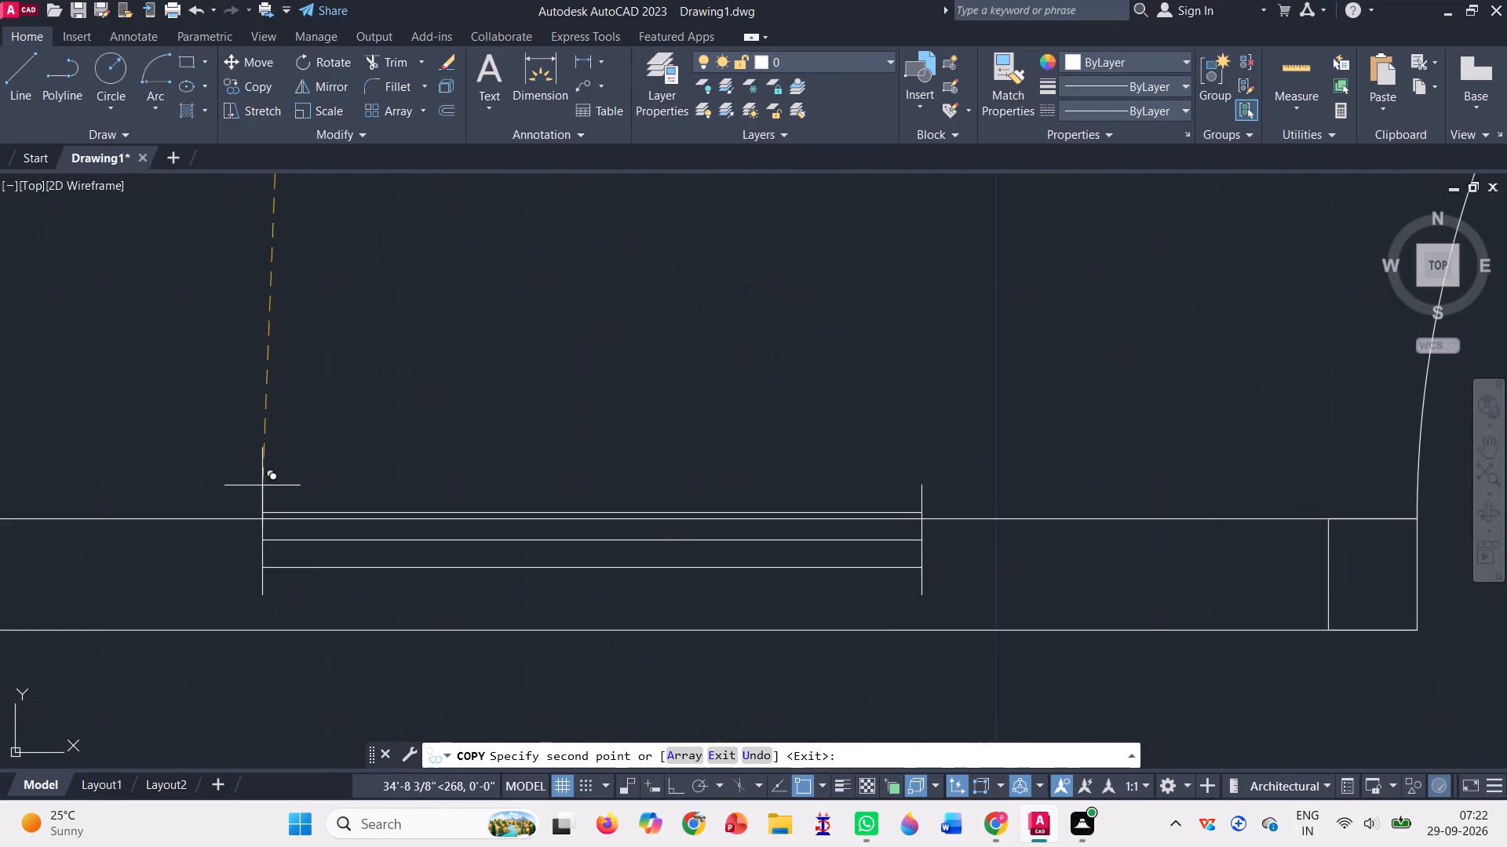
{"action": "left_click", "coordinate": [221, 525]}
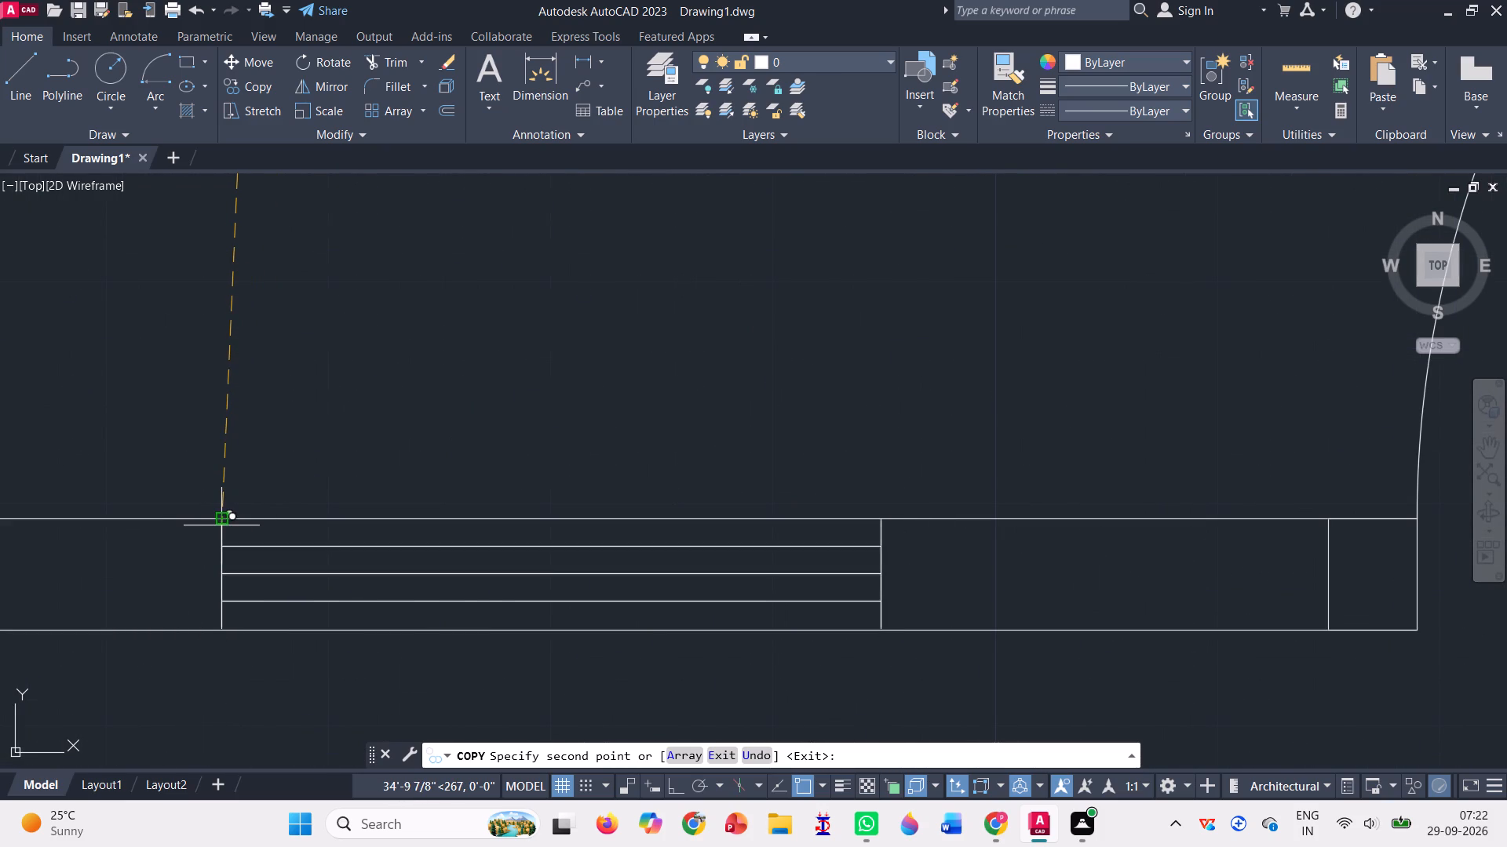
Place a spare copy of the window outside the plan, beside the left outer wall, and end the copying.
{"action": "scroll", "coordinate": [223, 524], "scroll_direction": "down", "scroll_amount": 5}
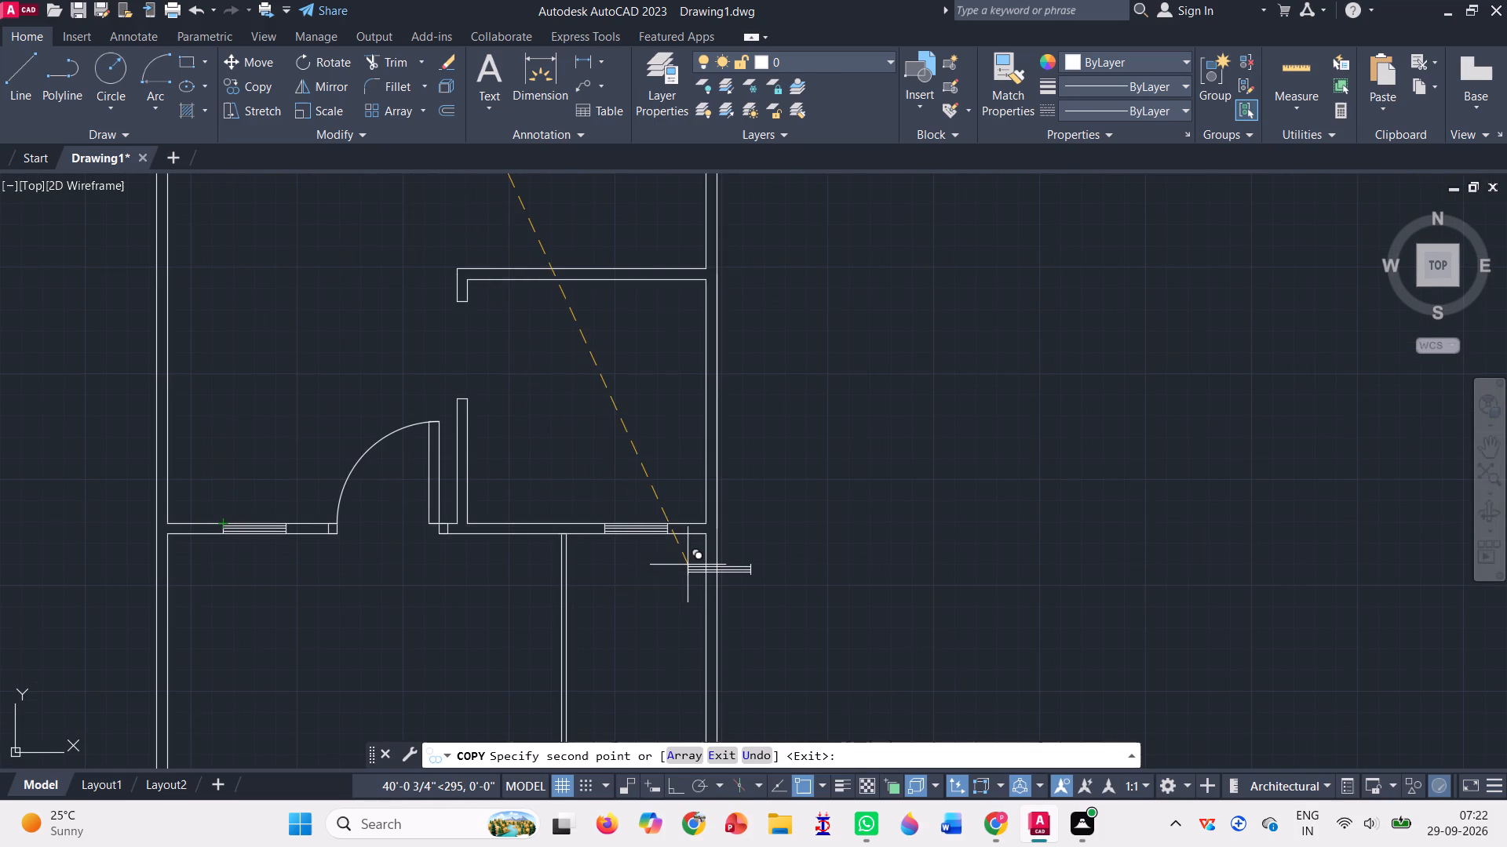
{"action": "scroll", "coordinate": [688, 565], "scroll_direction": "down", "scroll_amount": 1}
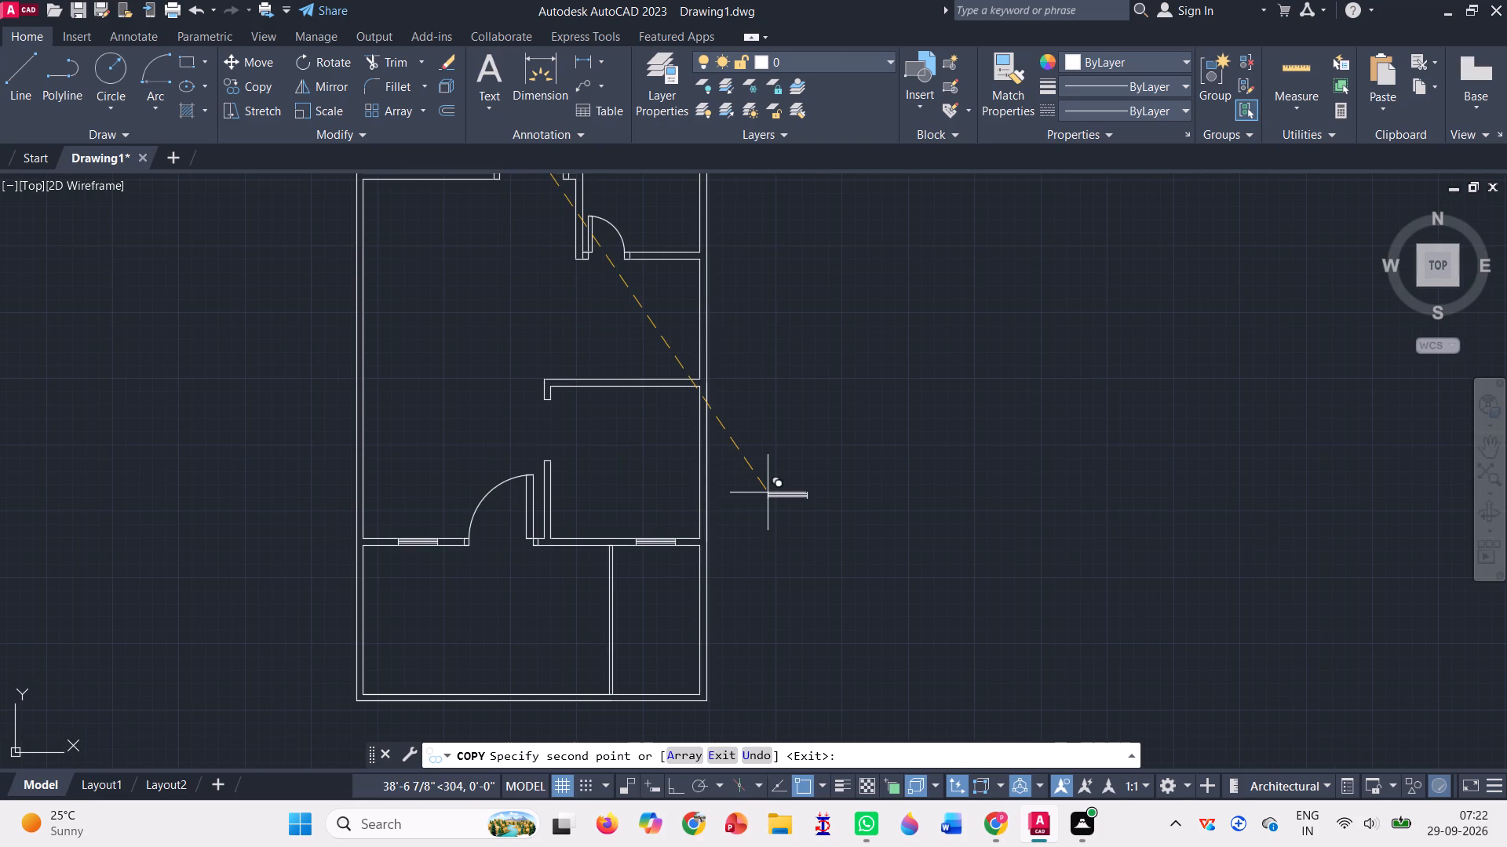
{"action": "left_click", "coordinate": [272, 422]}
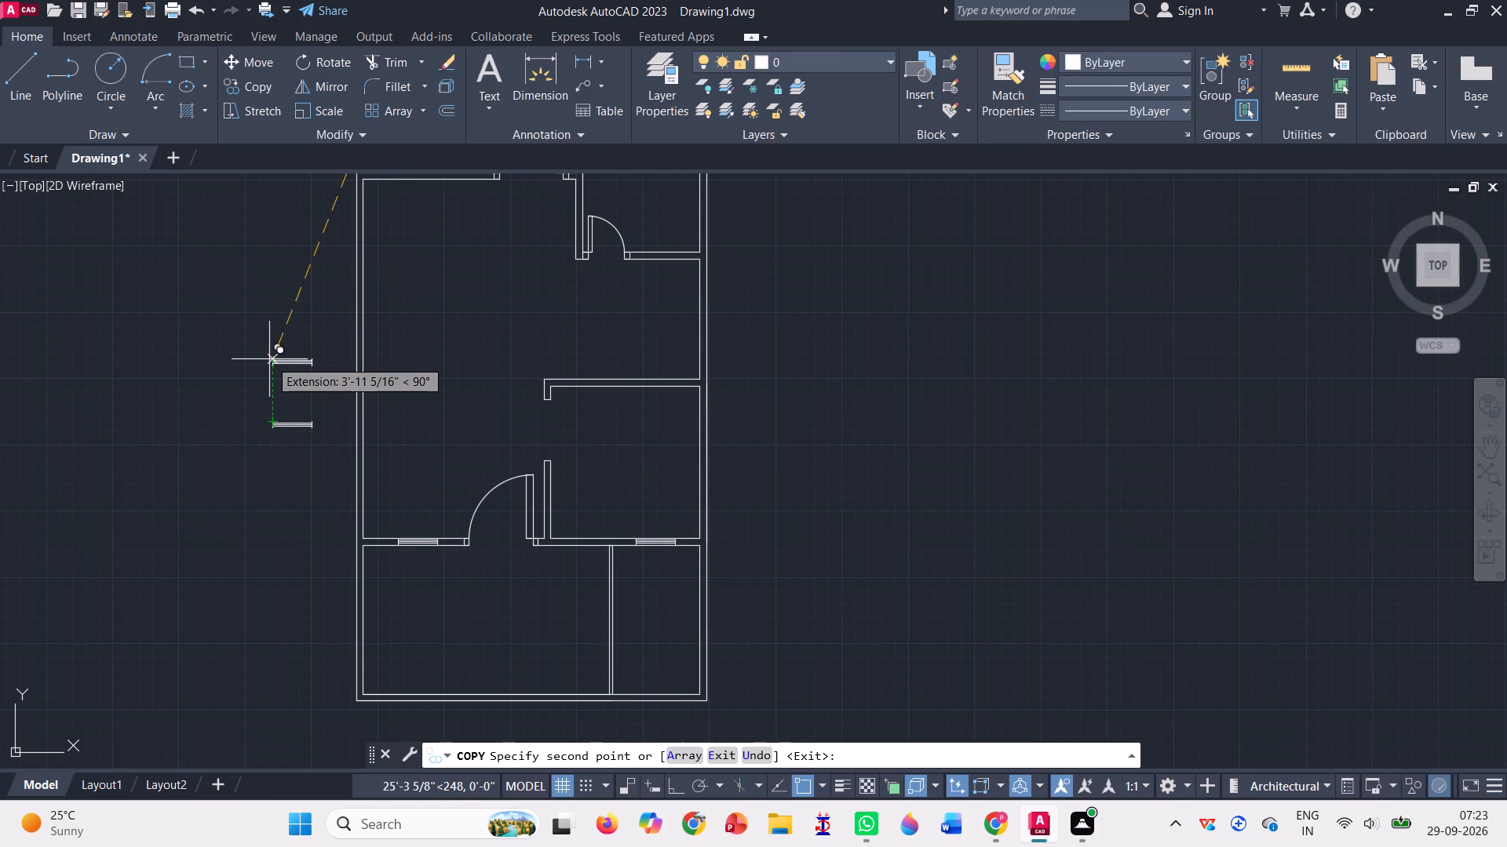
{"action": "key", "text": "Escape"}
Rotate the spare window 90° about its upper-right corner so it stands vertically.
{"action": "left_click", "coordinate": [330, 58]}
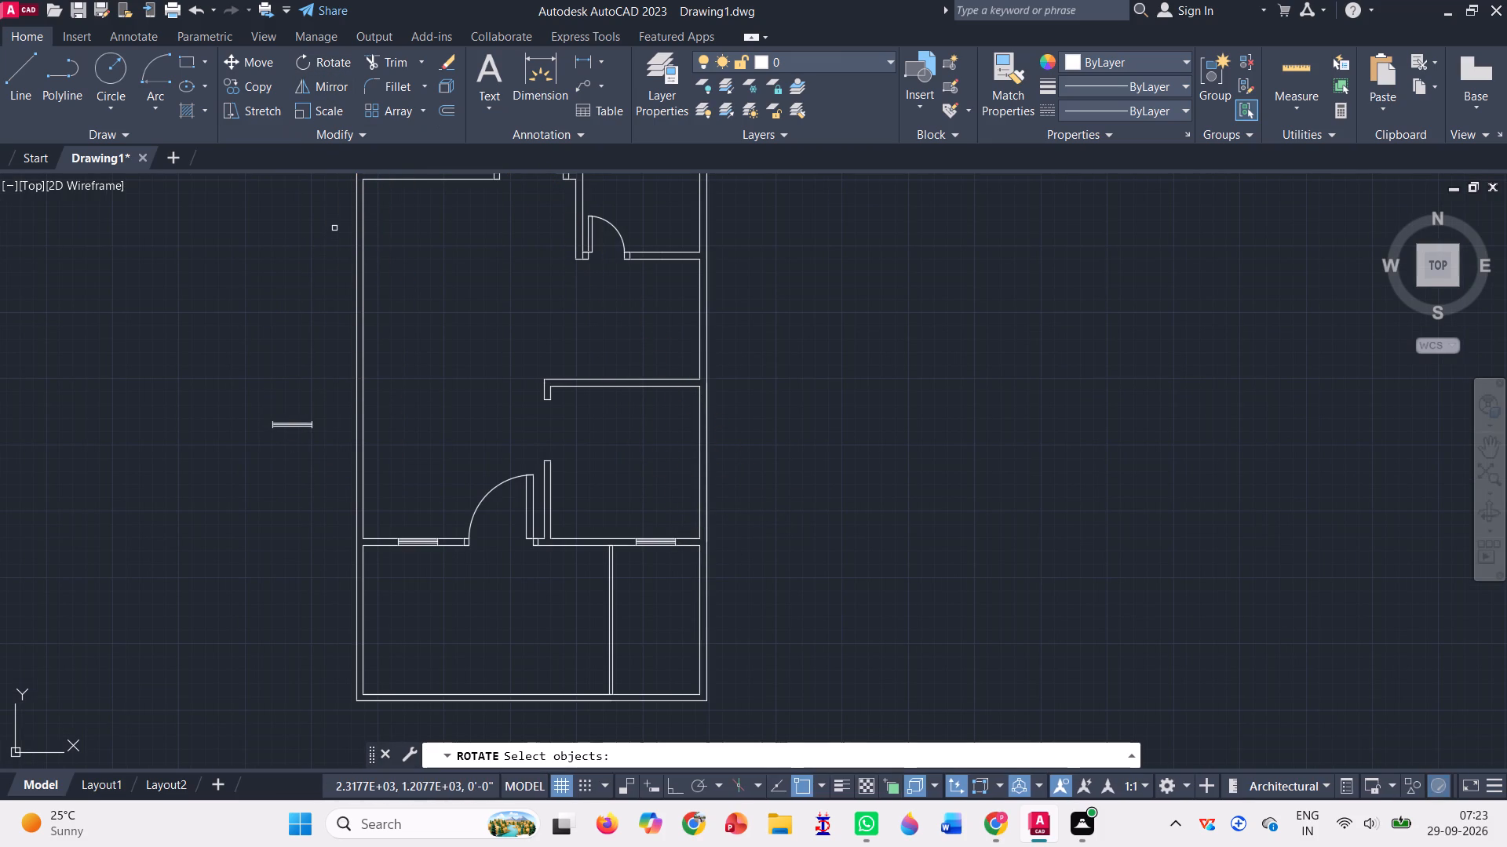
{"action": "left_click", "coordinate": [308, 426]}
{"action": "key", "text": "Return"}
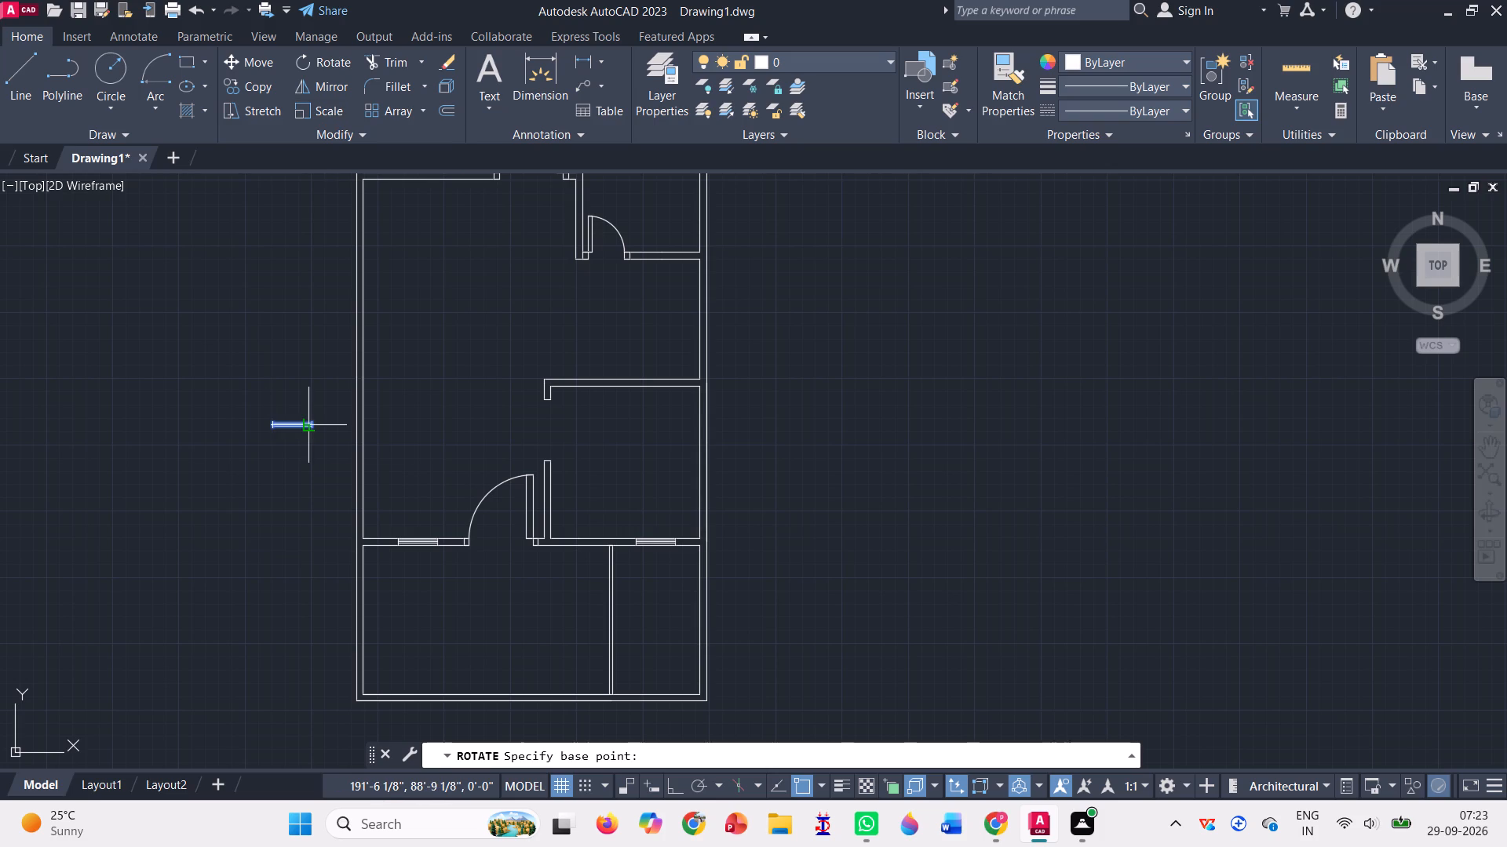
{"action": "scroll", "coordinate": [308, 426], "scroll_direction": "up", "scroll_amount": 5}
{"action": "left_click", "coordinate": [338, 367]}
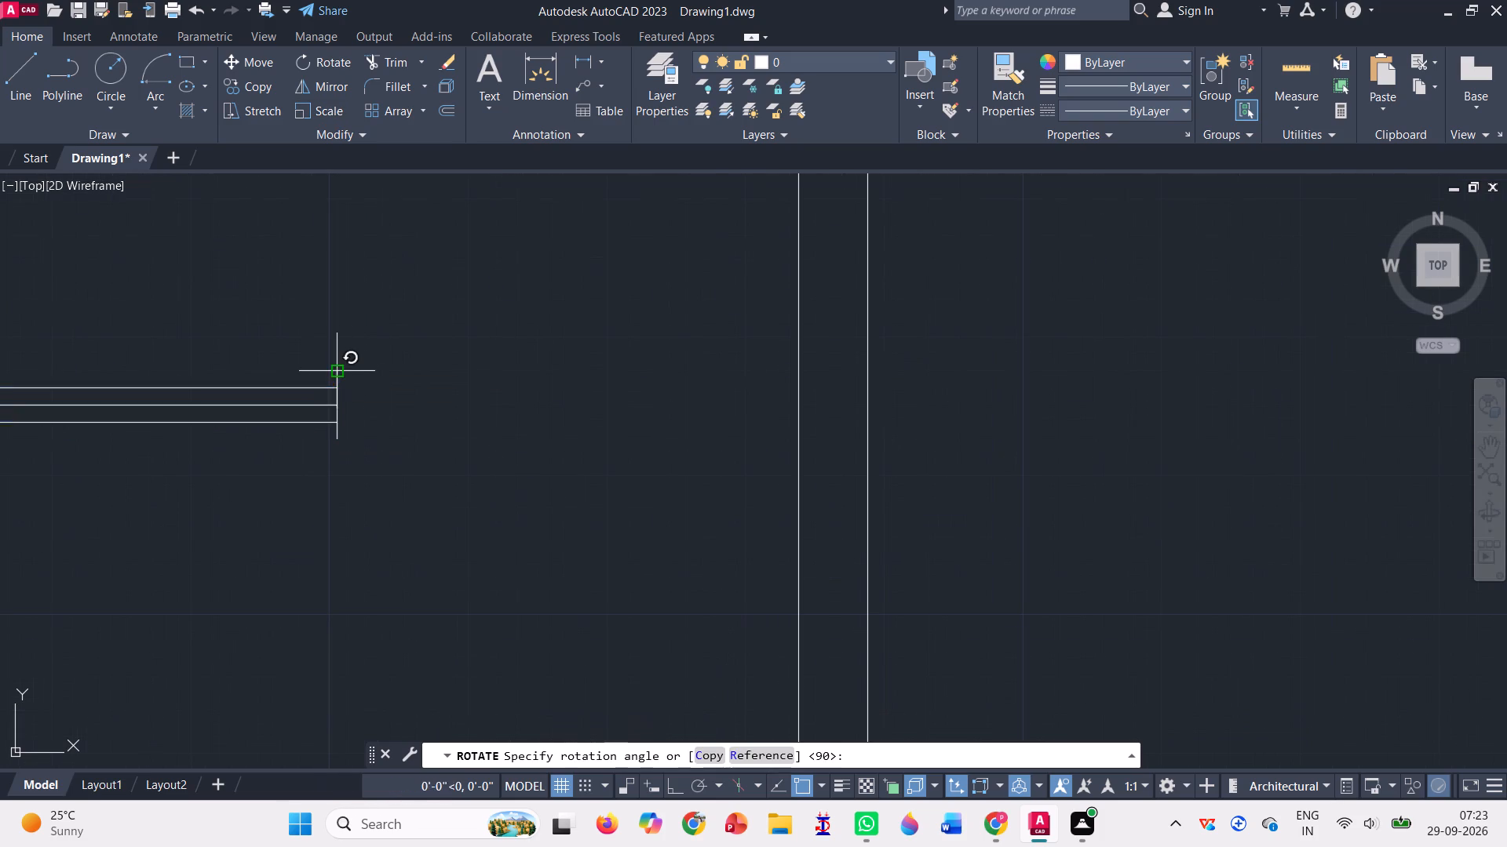
{"action": "left_click", "coordinate": [345, 308]}
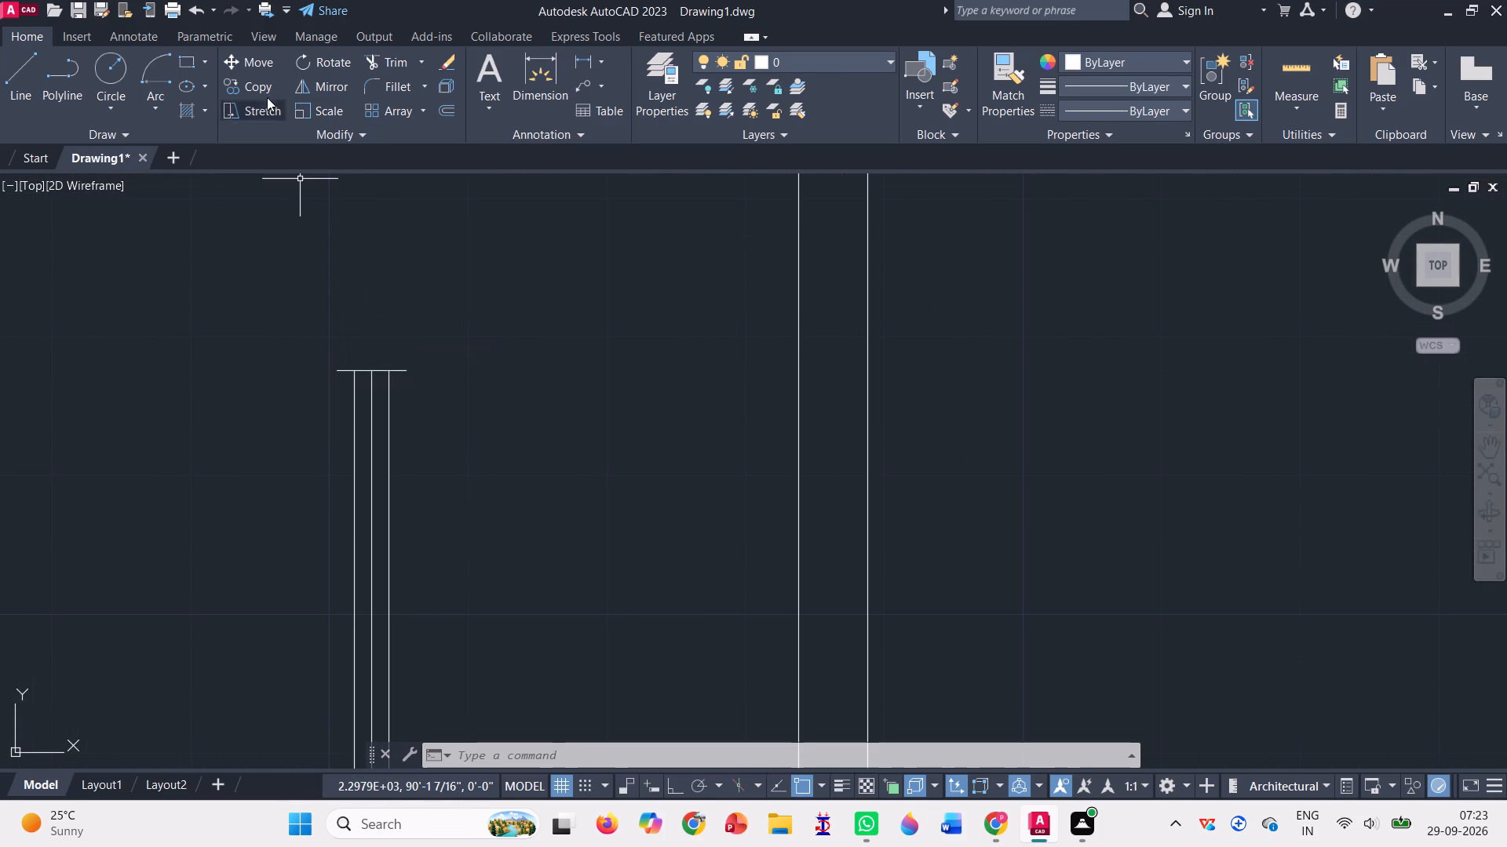
Copy the vertical window from its upper-right corner onto the left outer wall's inner line, about 3'-1" from the spare.
{"action": "left_click", "coordinate": [261, 95]}
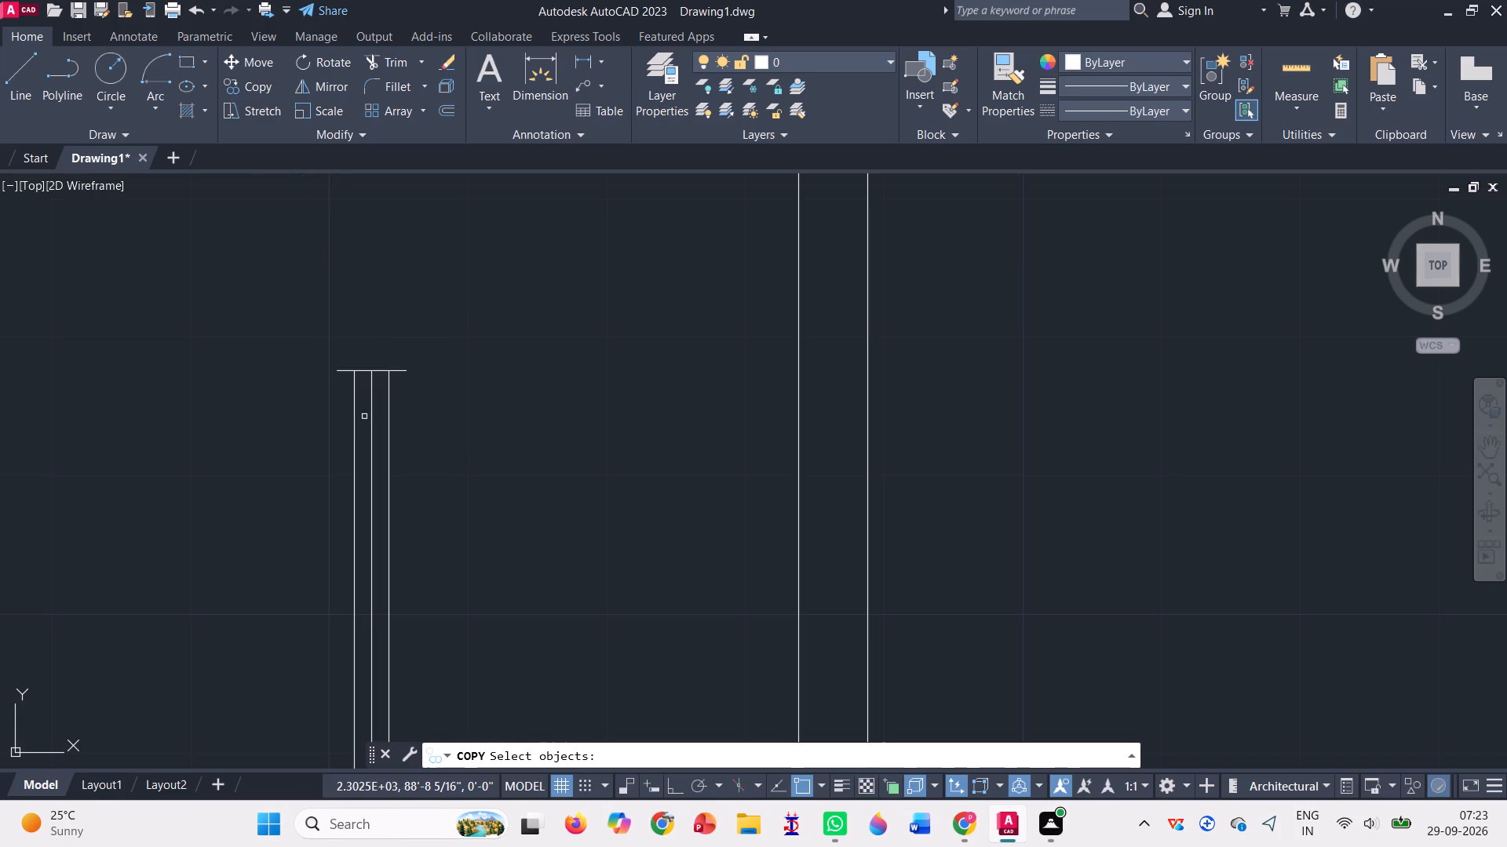
{"action": "left_click", "coordinate": [373, 421]}
{"action": "key", "text": "Return"}
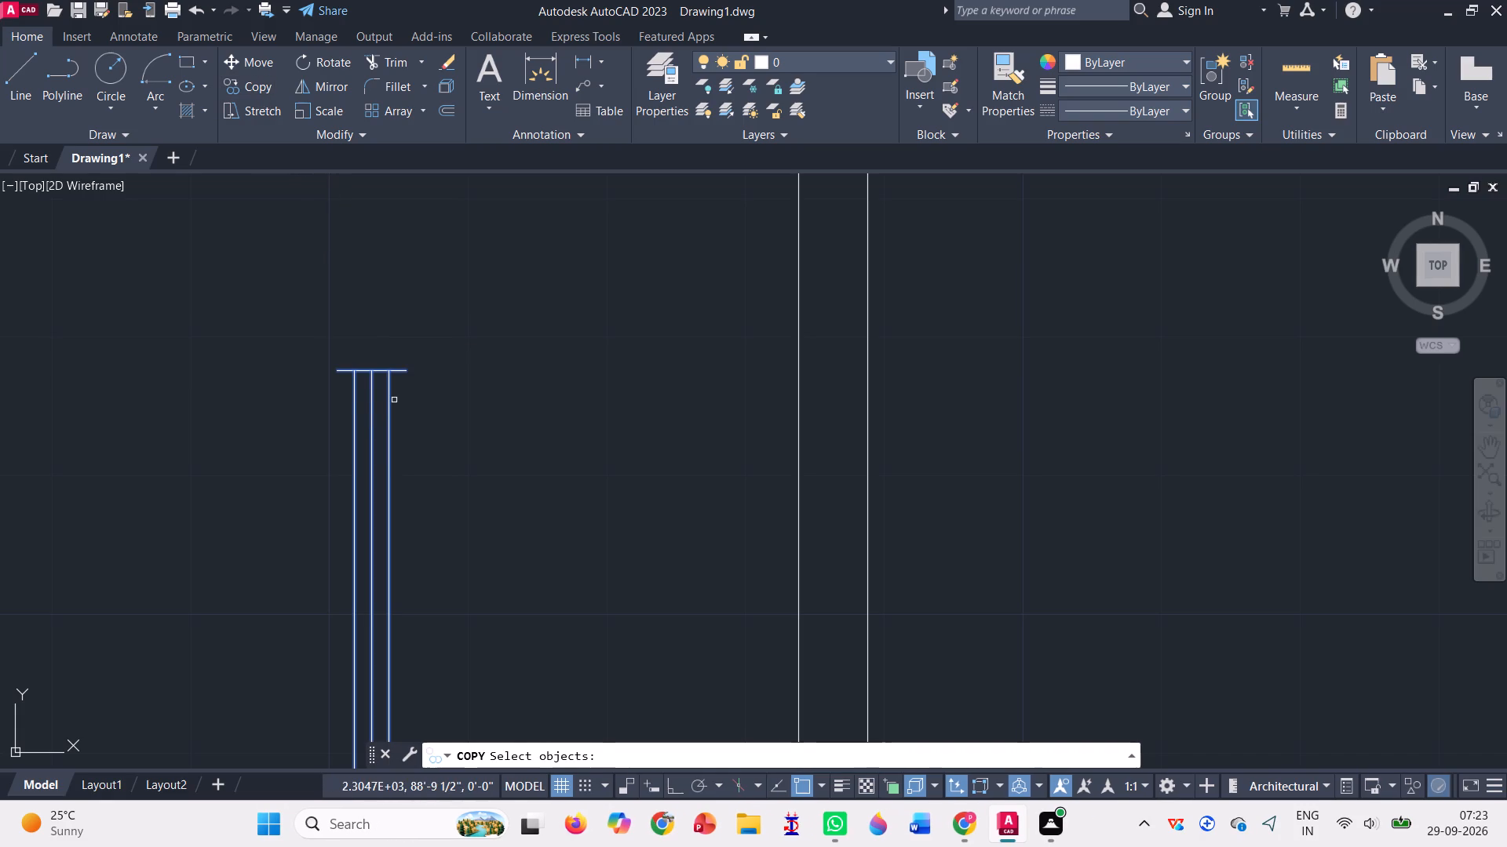
{"action": "left_click", "coordinate": [406, 368]}
{"action": "scroll", "coordinate": [406, 368], "scroll_direction": "down", "scroll_amount": 3}
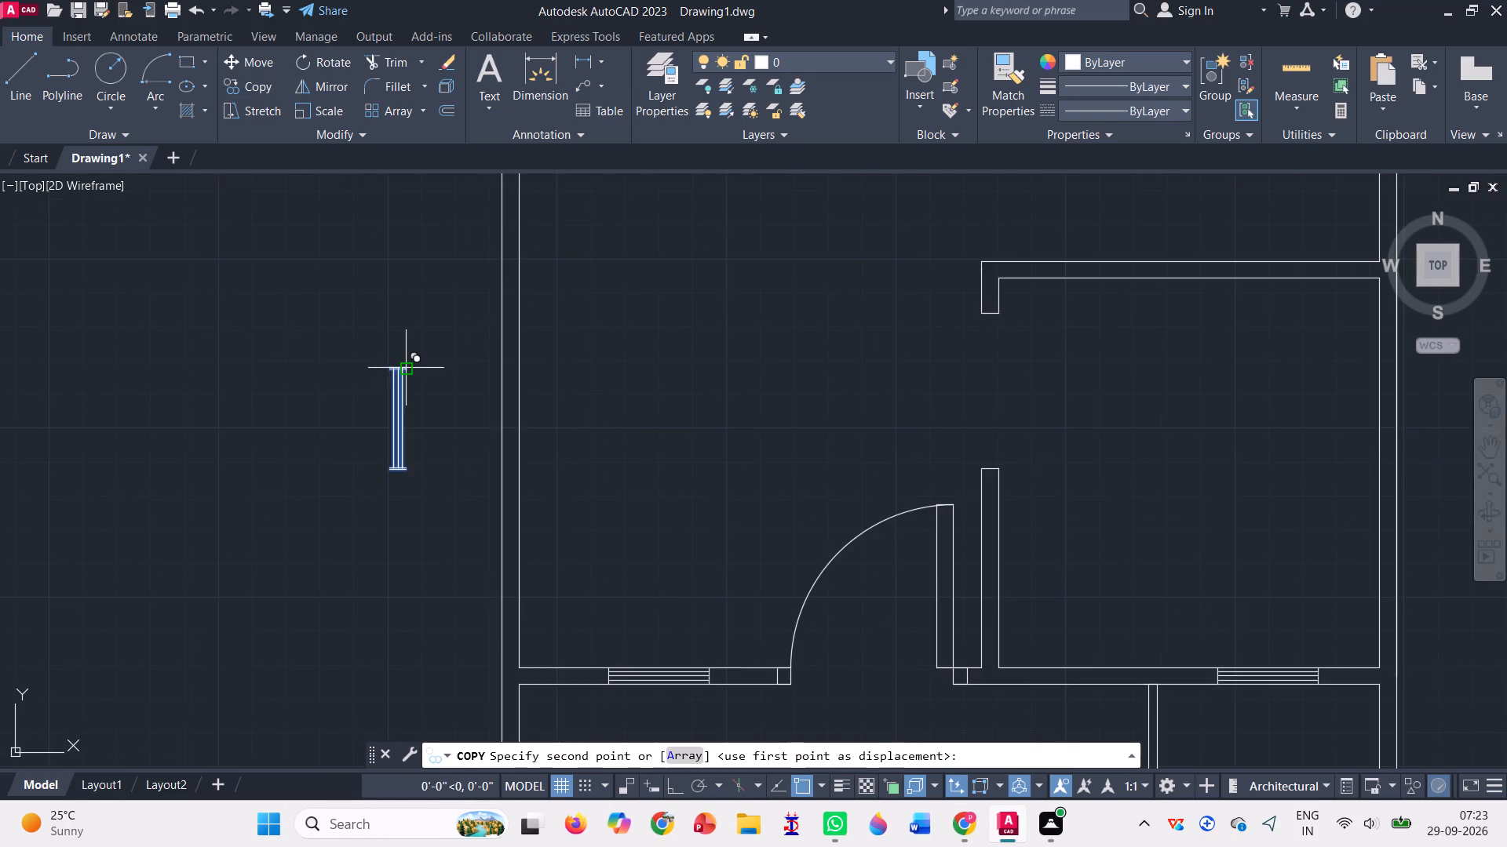
{"action": "scroll", "coordinate": [406, 368], "scroll_direction": "down", "scroll_amount": 2}
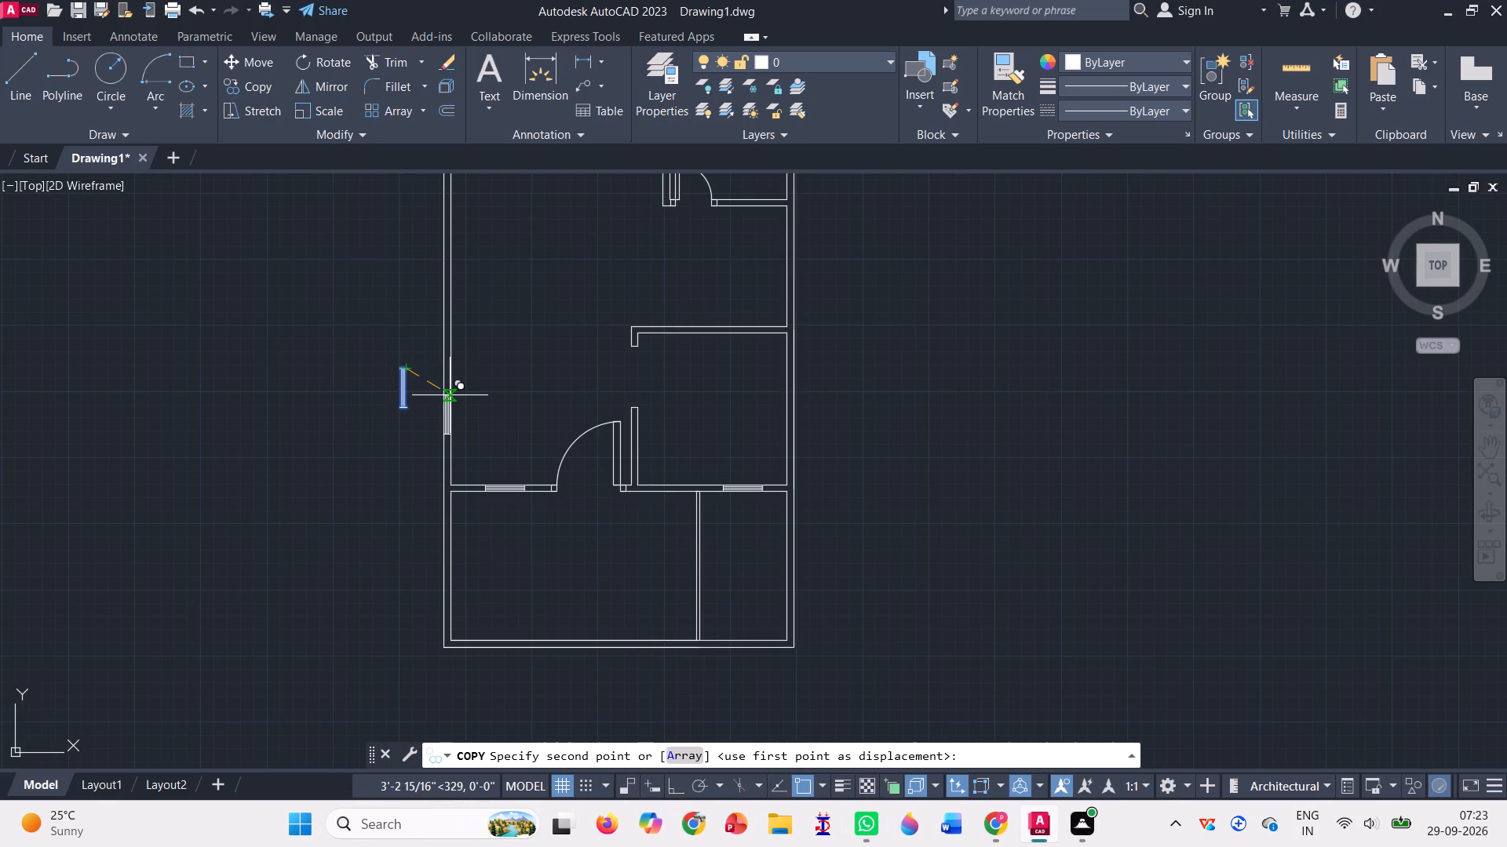
{"action": "scroll", "coordinate": [450, 395], "scroll_direction": "up", "scroll_amount": 4}
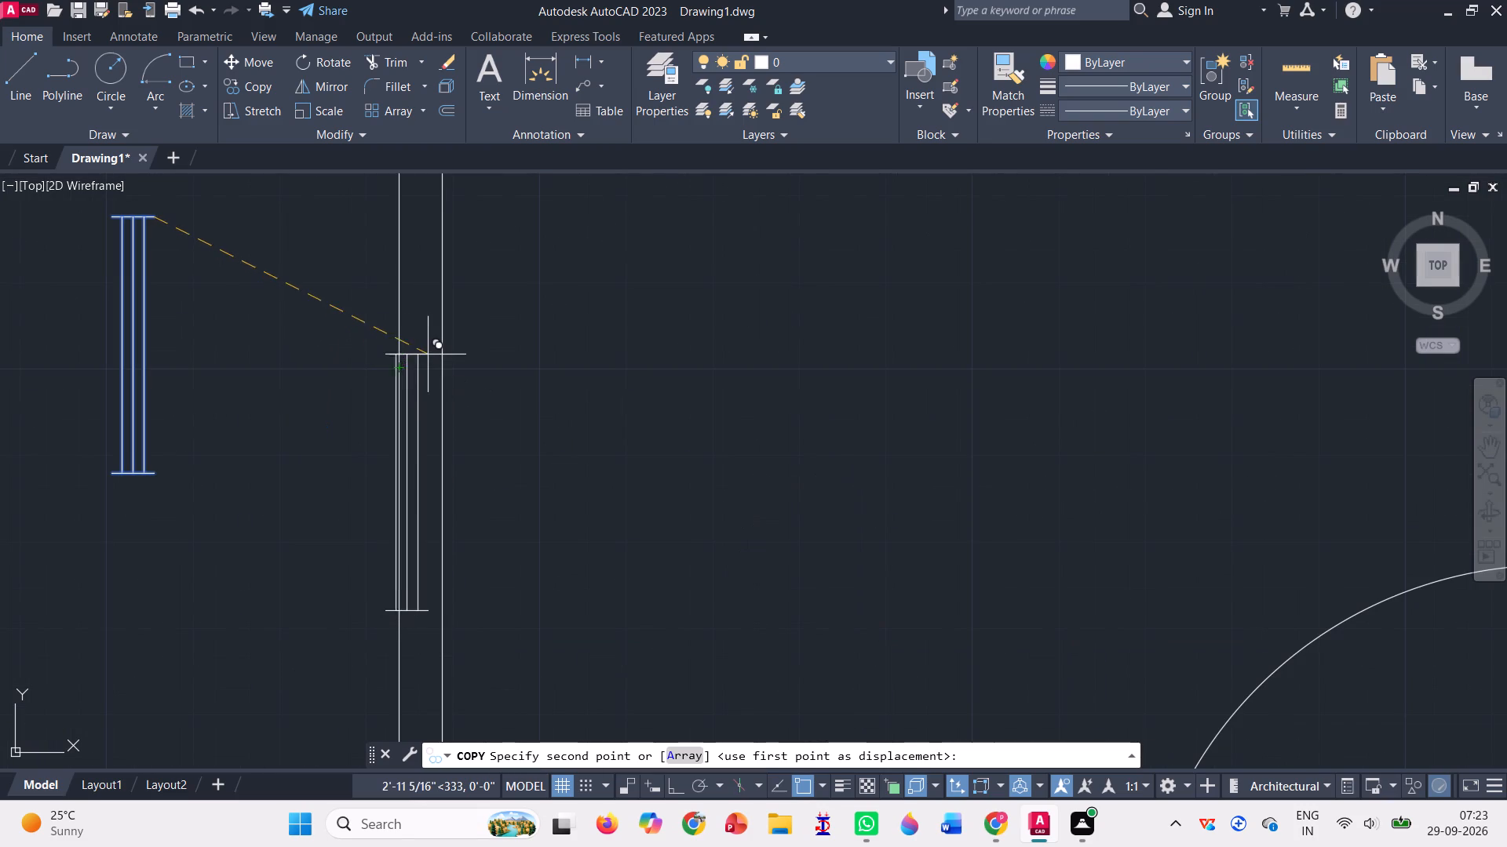
{"action": "left_click", "coordinate": [440, 370]}
Place a second copy of the vertical window higher in the left outer wall, about 6'-8" from the spare.
{"action": "scroll", "coordinate": [428, 396], "scroll_direction": "down", "scroll_amount": 3}
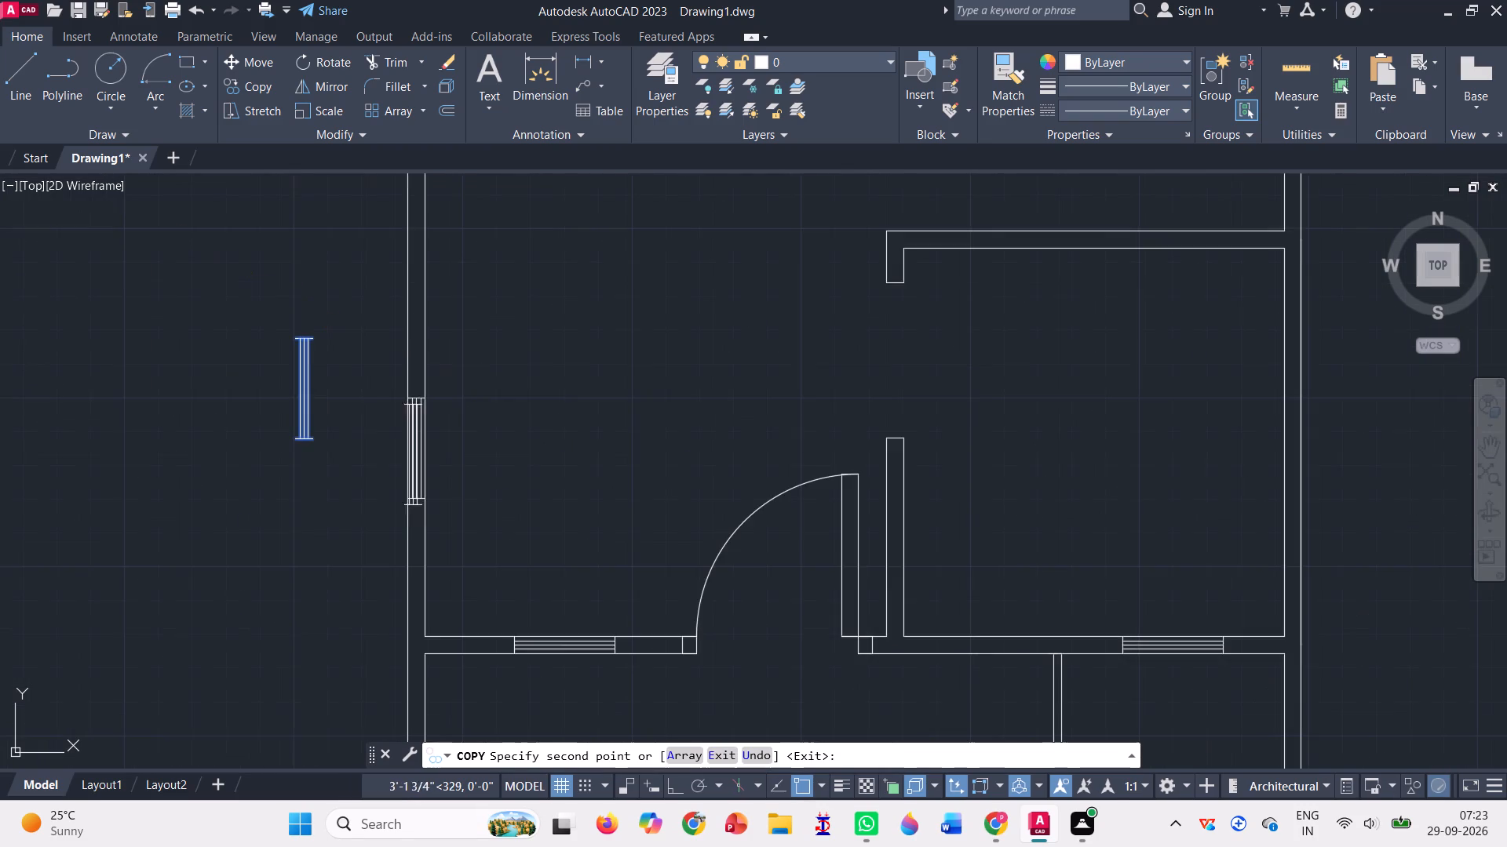
{"action": "scroll", "coordinate": [417, 413], "scroll_direction": "down", "scroll_amount": 3}
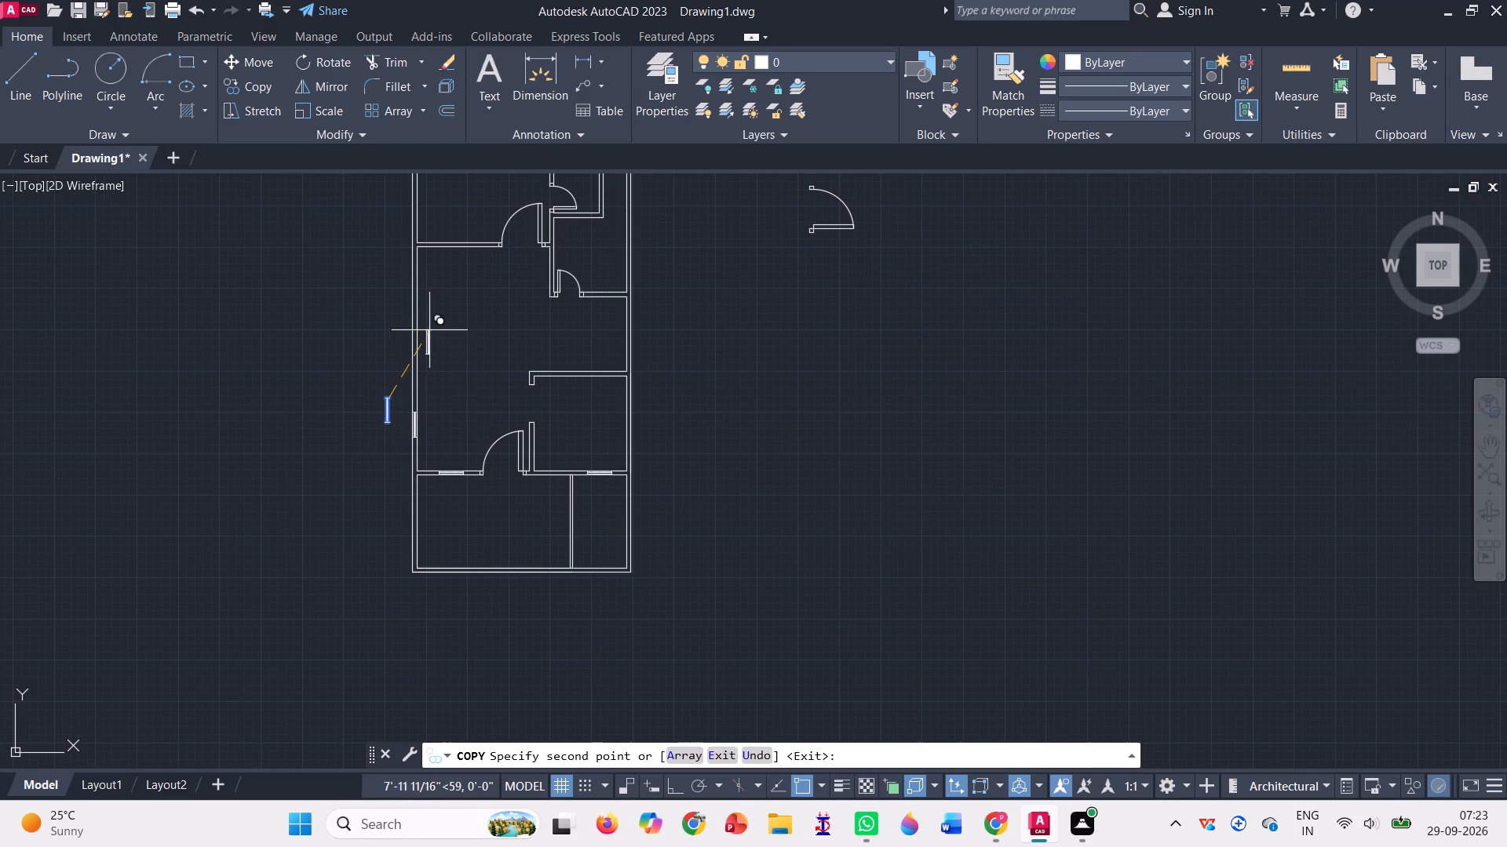
{"action": "scroll", "coordinate": [422, 336], "scroll_direction": "up", "scroll_amount": 4}
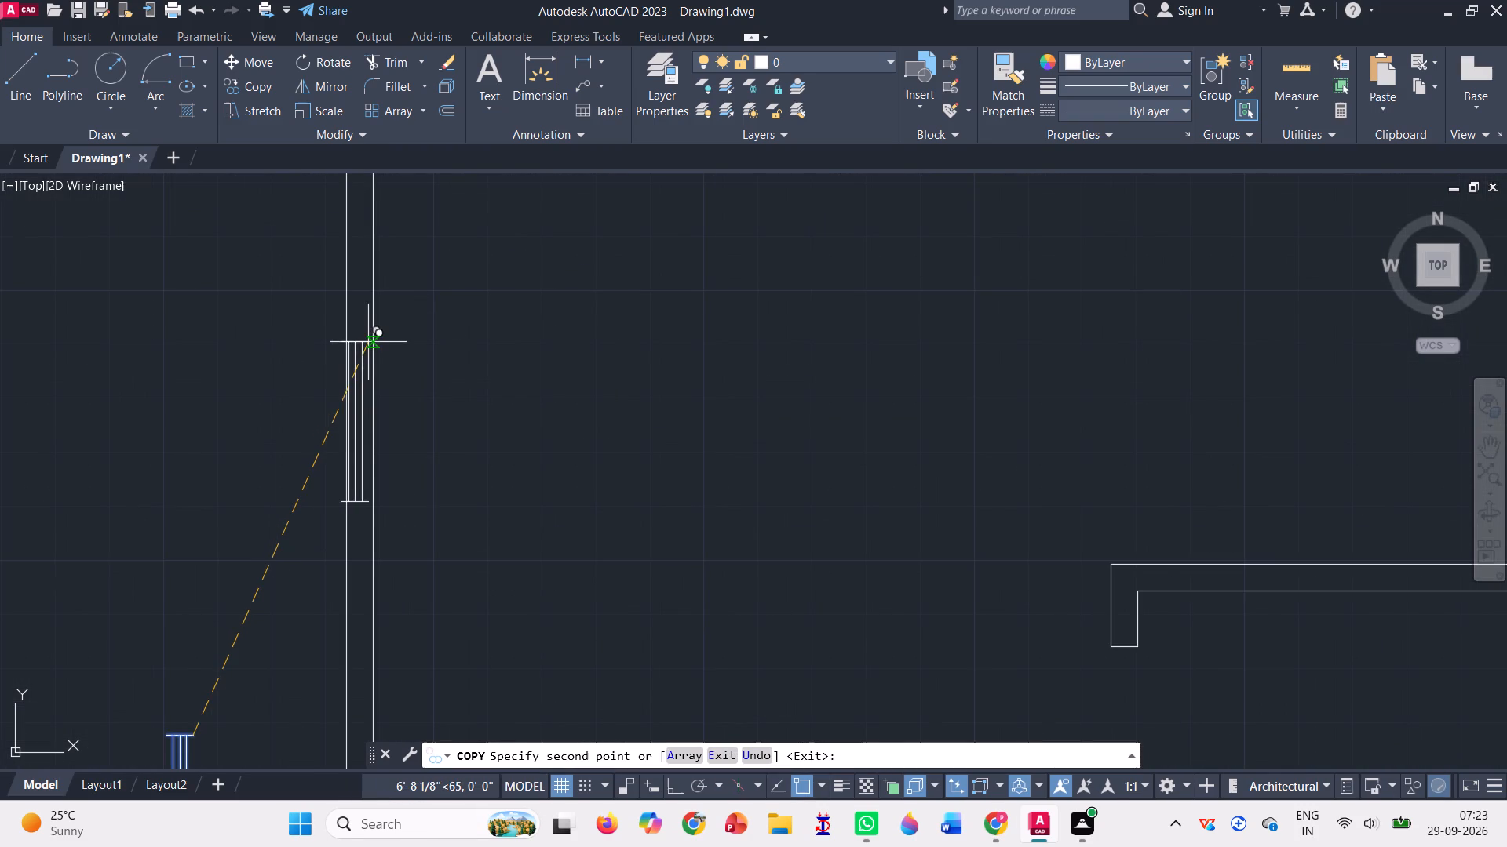
{"action": "left_click", "coordinate": [372, 335]}
Place a third vertical window copy just above the second one in the left outer wall, about 9'-5" from the spare.
{"action": "scroll", "coordinate": [478, 377], "scroll_direction": "down", "scroll_amount": 4}
{"action": "scroll", "coordinate": [476, 381], "scroll_direction": "up", "scroll_amount": 1}
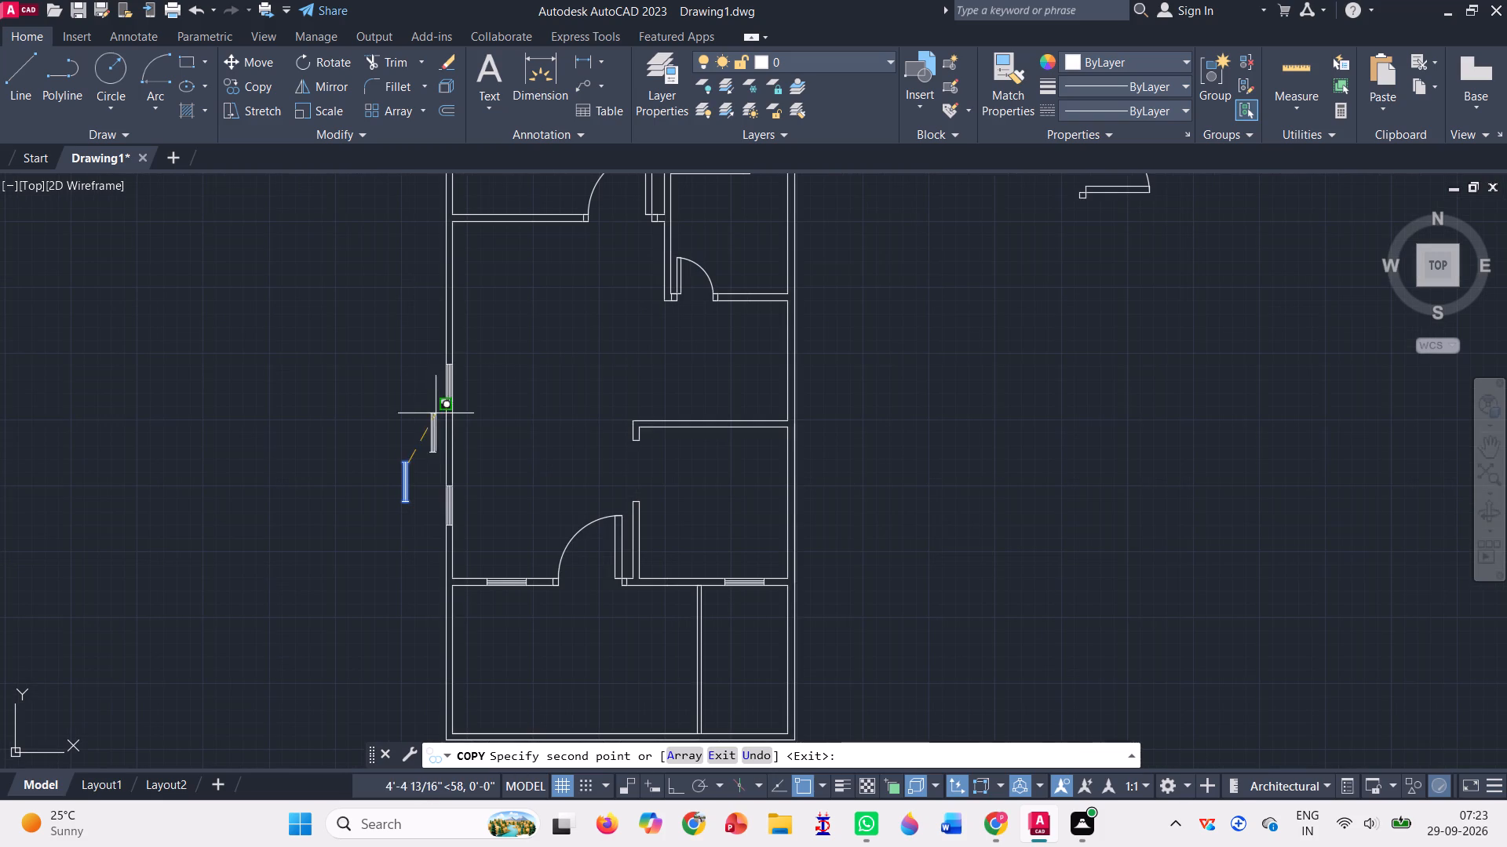
{"action": "scroll", "coordinate": [453, 428], "scroll_direction": "down", "scroll_amount": 1}
{"action": "scroll", "coordinate": [453, 428], "scroll_direction": "up", "scroll_amount": 1}
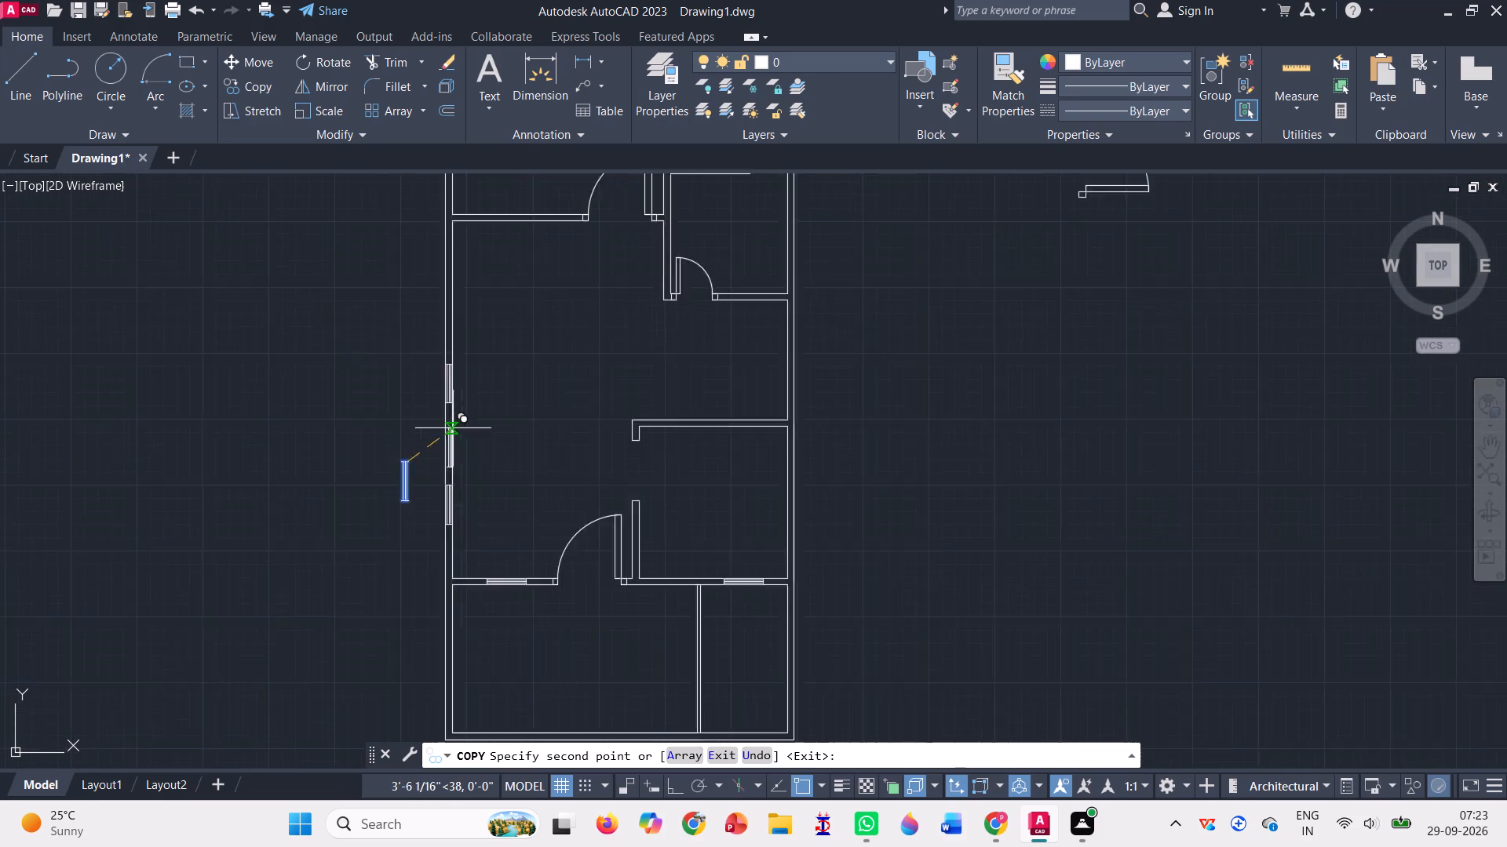
{"action": "scroll", "coordinate": [453, 428], "scroll_direction": "up", "scroll_amount": 2}
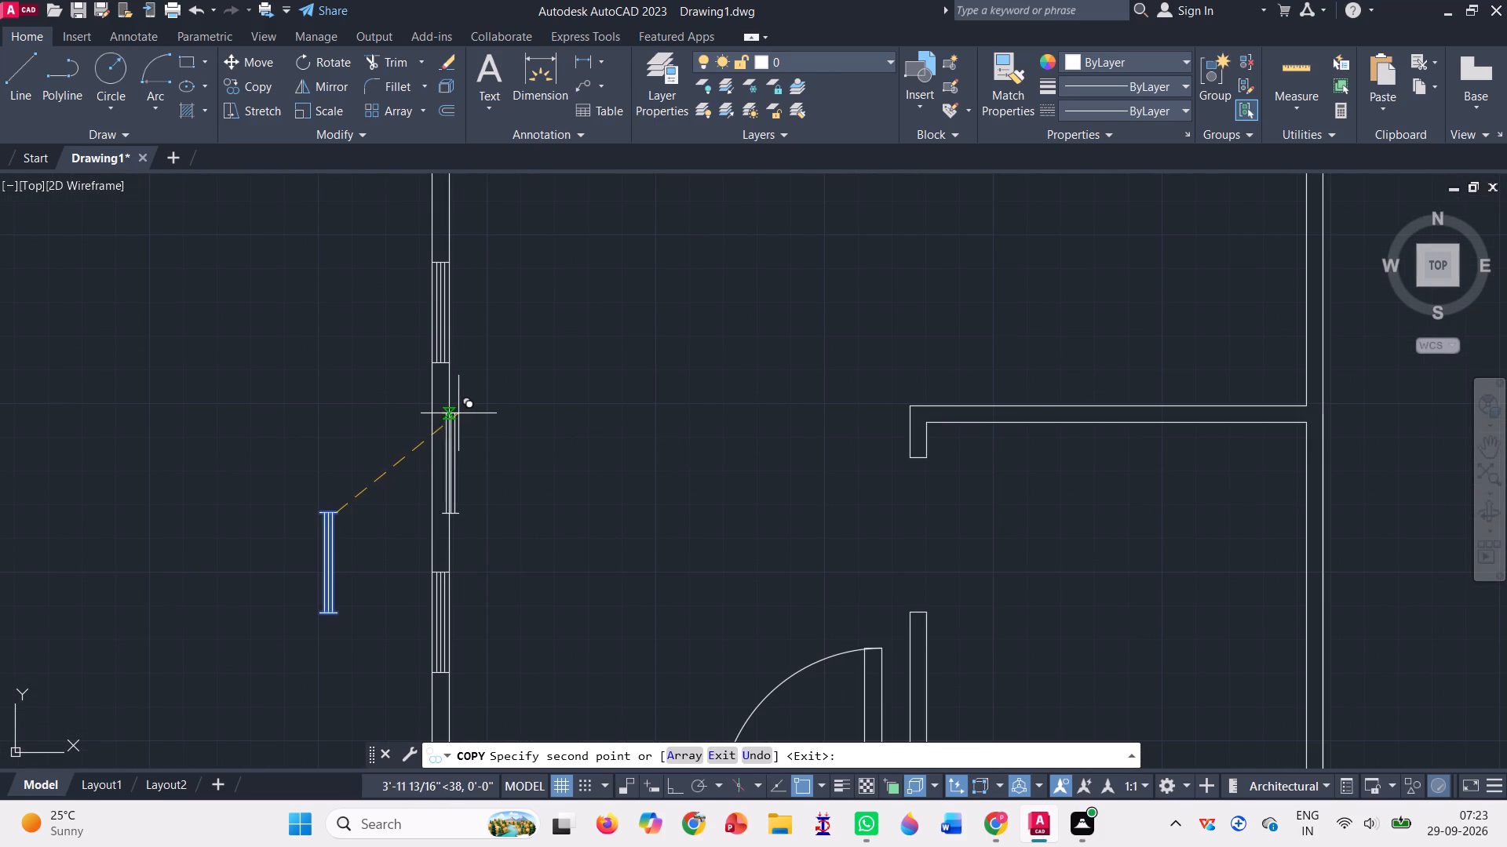
{"action": "scroll", "coordinate": [402, 445], "scroll_direction": "down", "scroll_amount": 3}
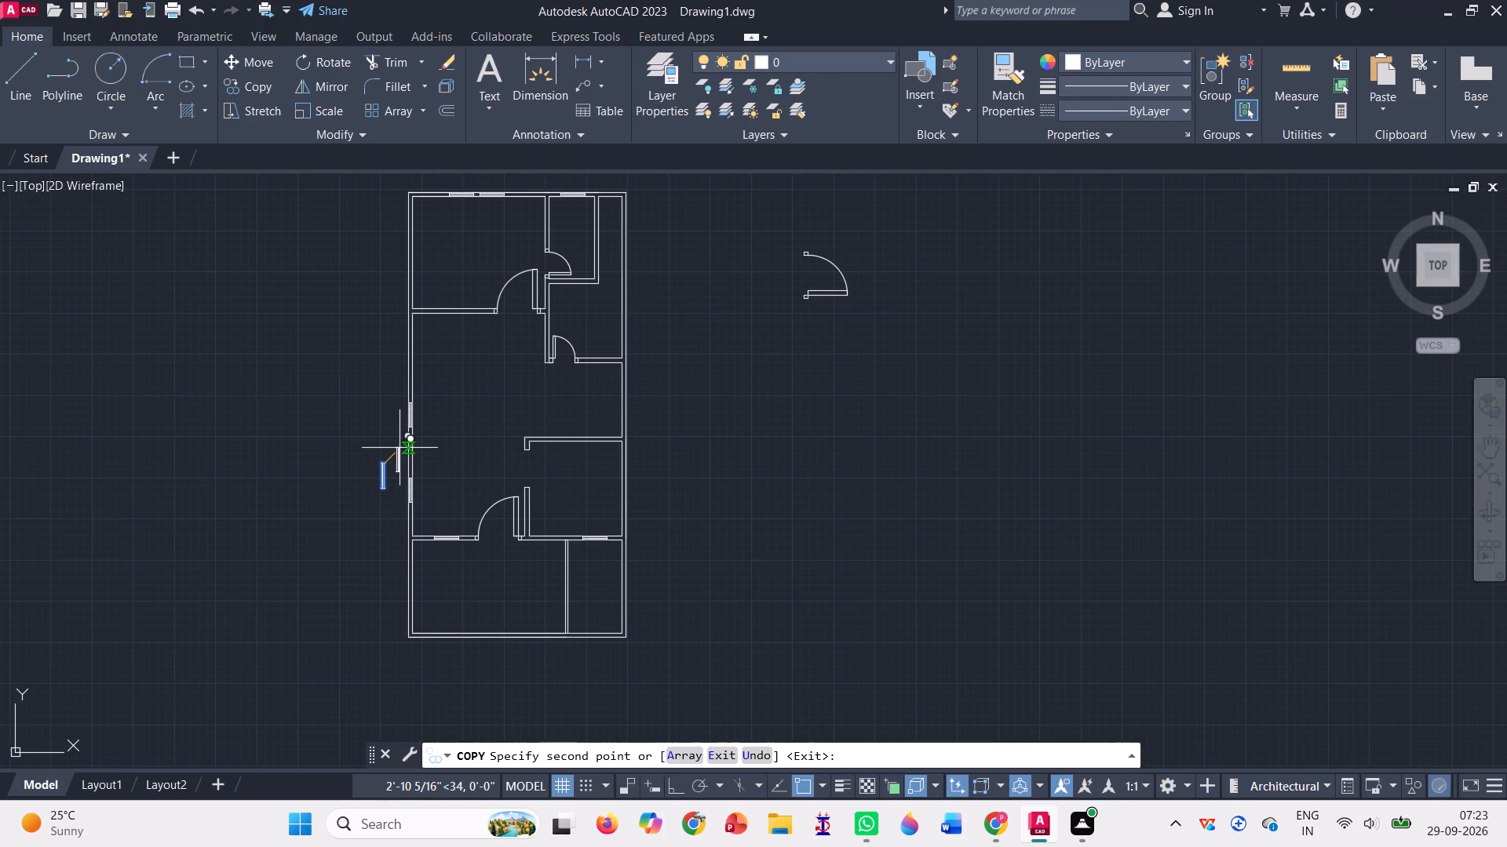
{"action": "scroll", "coordinate": [422, 385], "scroll_direction": "up", "scroll_amount": 2}
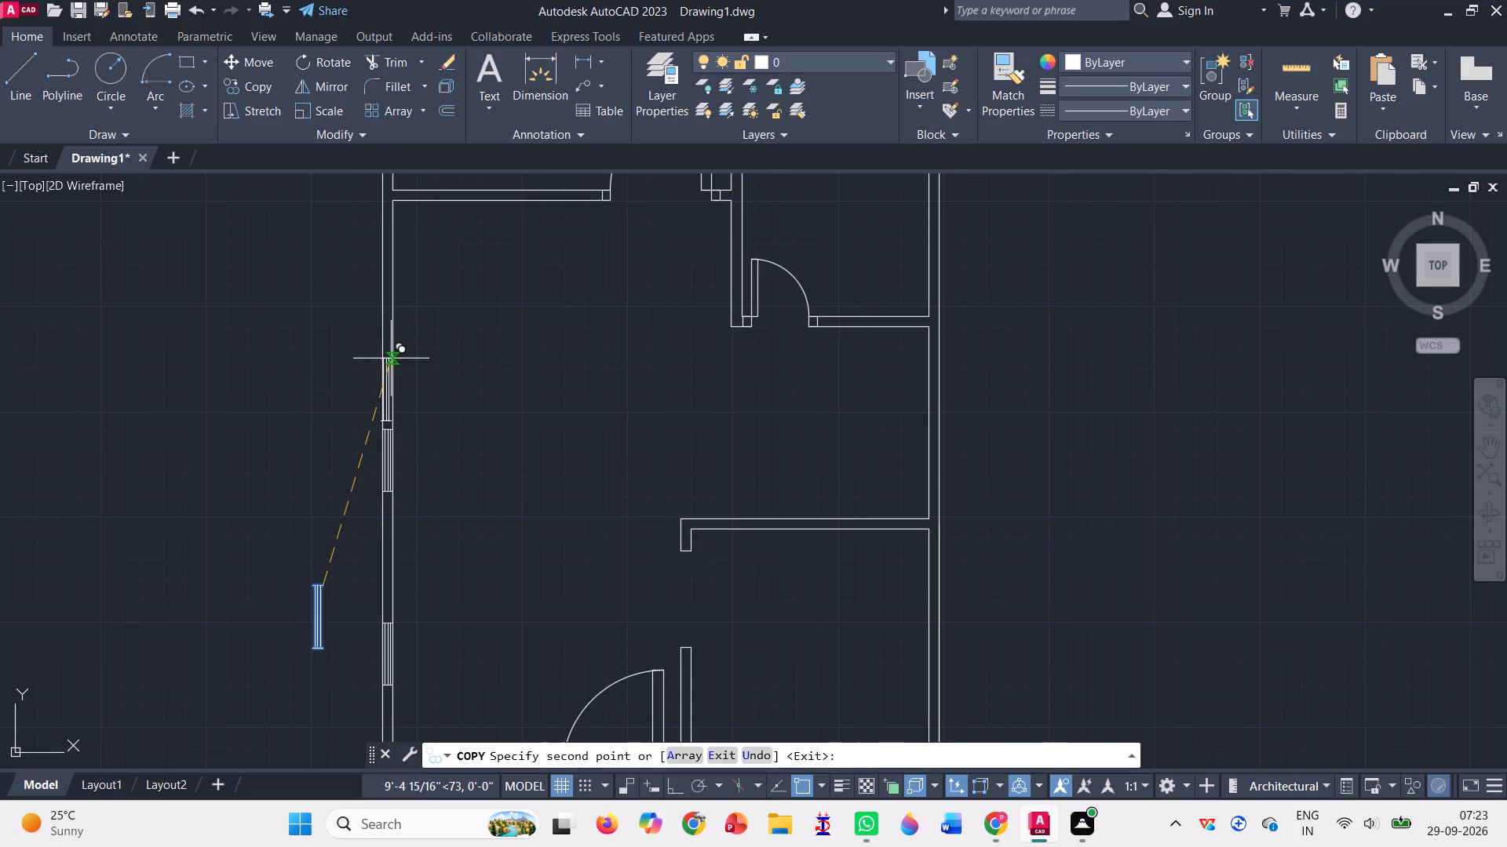
{"action": "scroll", "coordinate": [391, 357], "scroll_direction": "up", "scroll_amount": 3}
{"action": "left_click", "coordinate": [391, 357]}
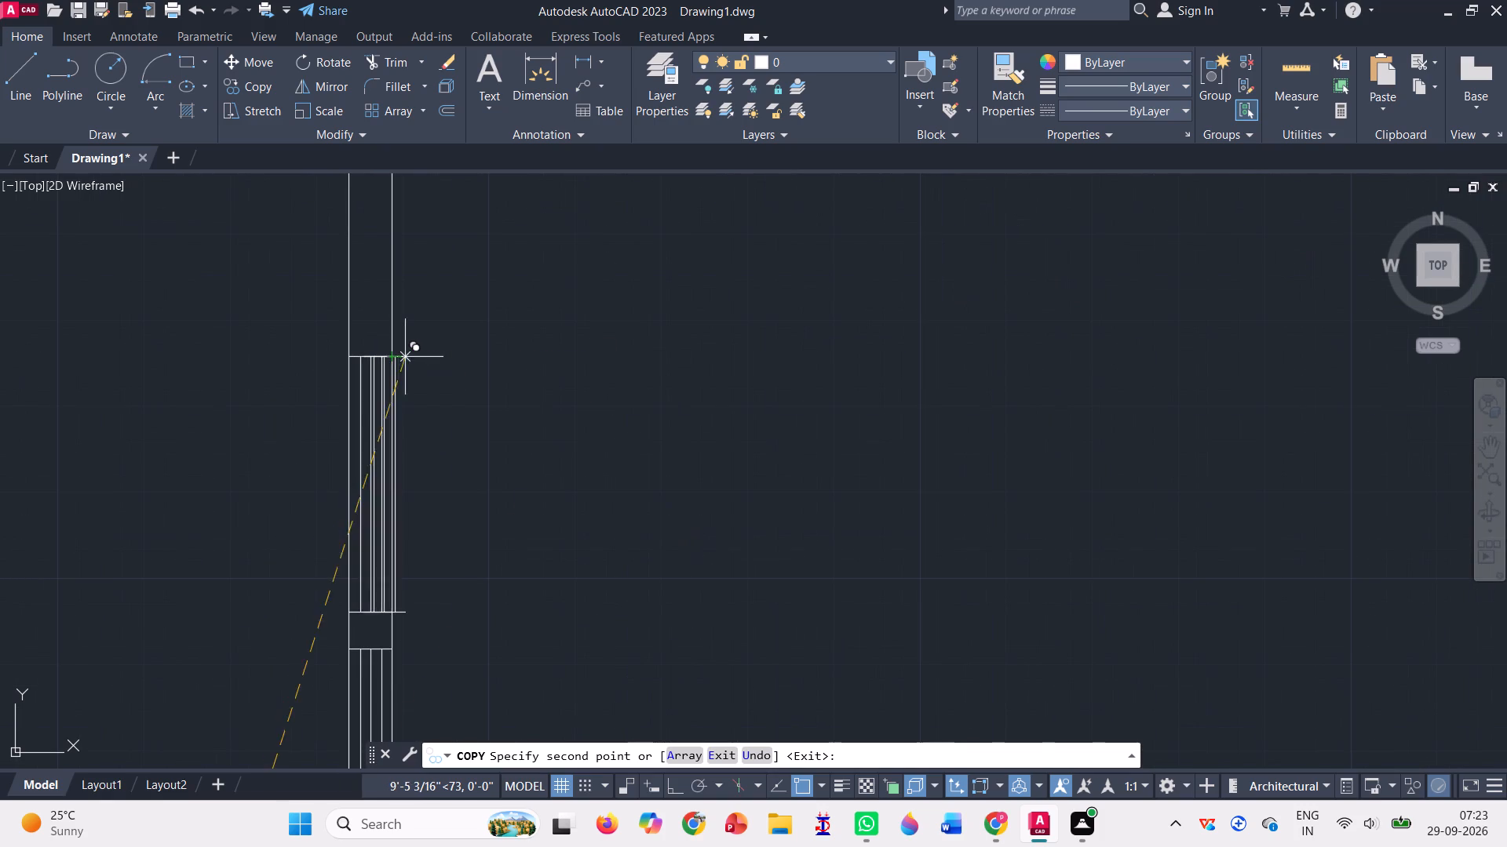
{"action": "scroll", "coordinate": [603, 358], "scroll_direction": "down", "scroll_amount": 2}
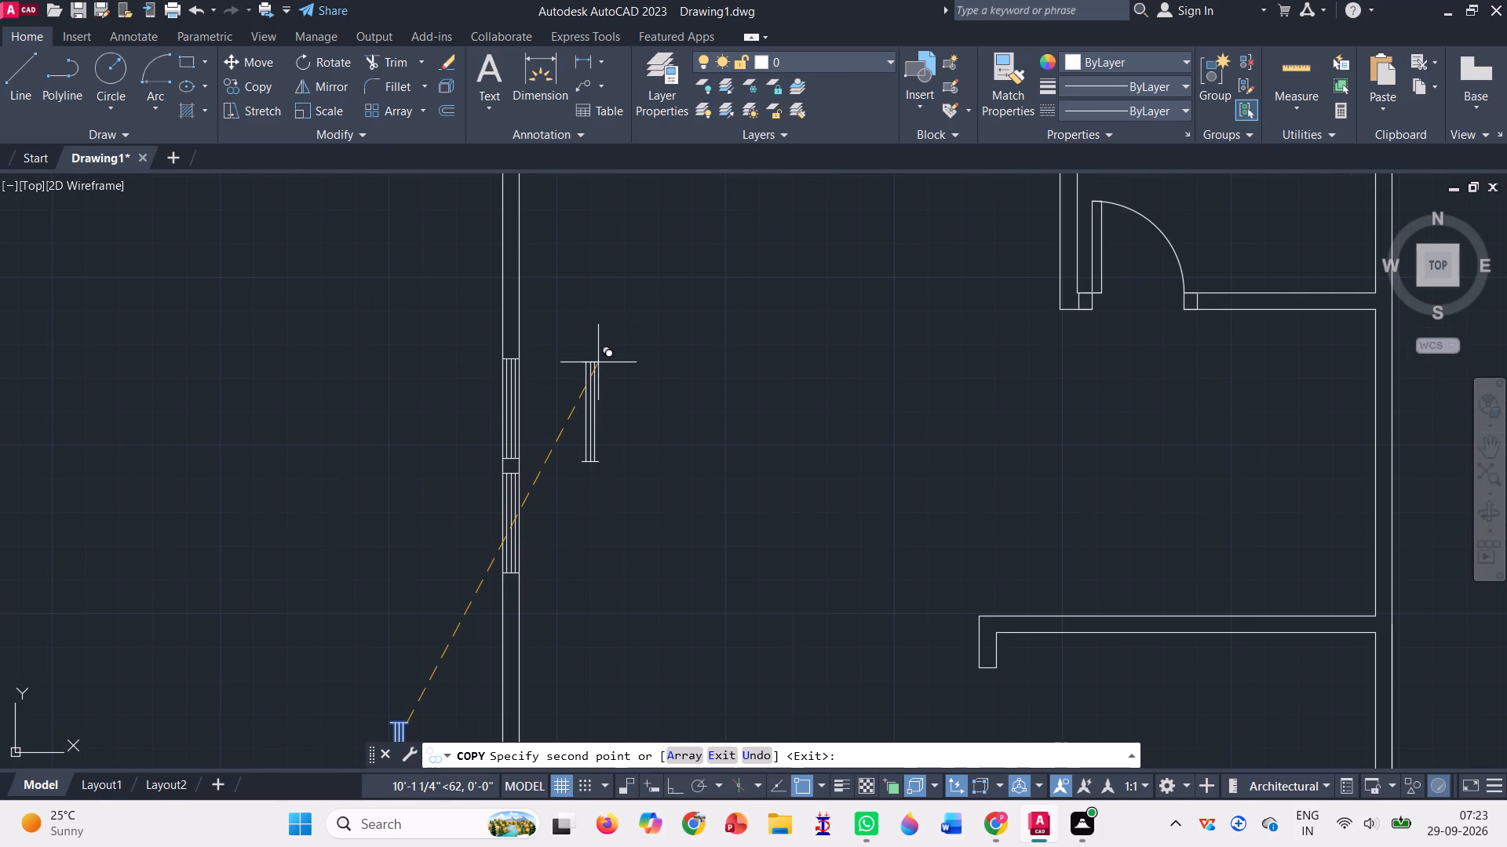
{"action": "scroll", "coordinate": [598, 362], "scroll_direction": "down", "scroll_amount": 2}
{"action": "key", "text": "Escape"}
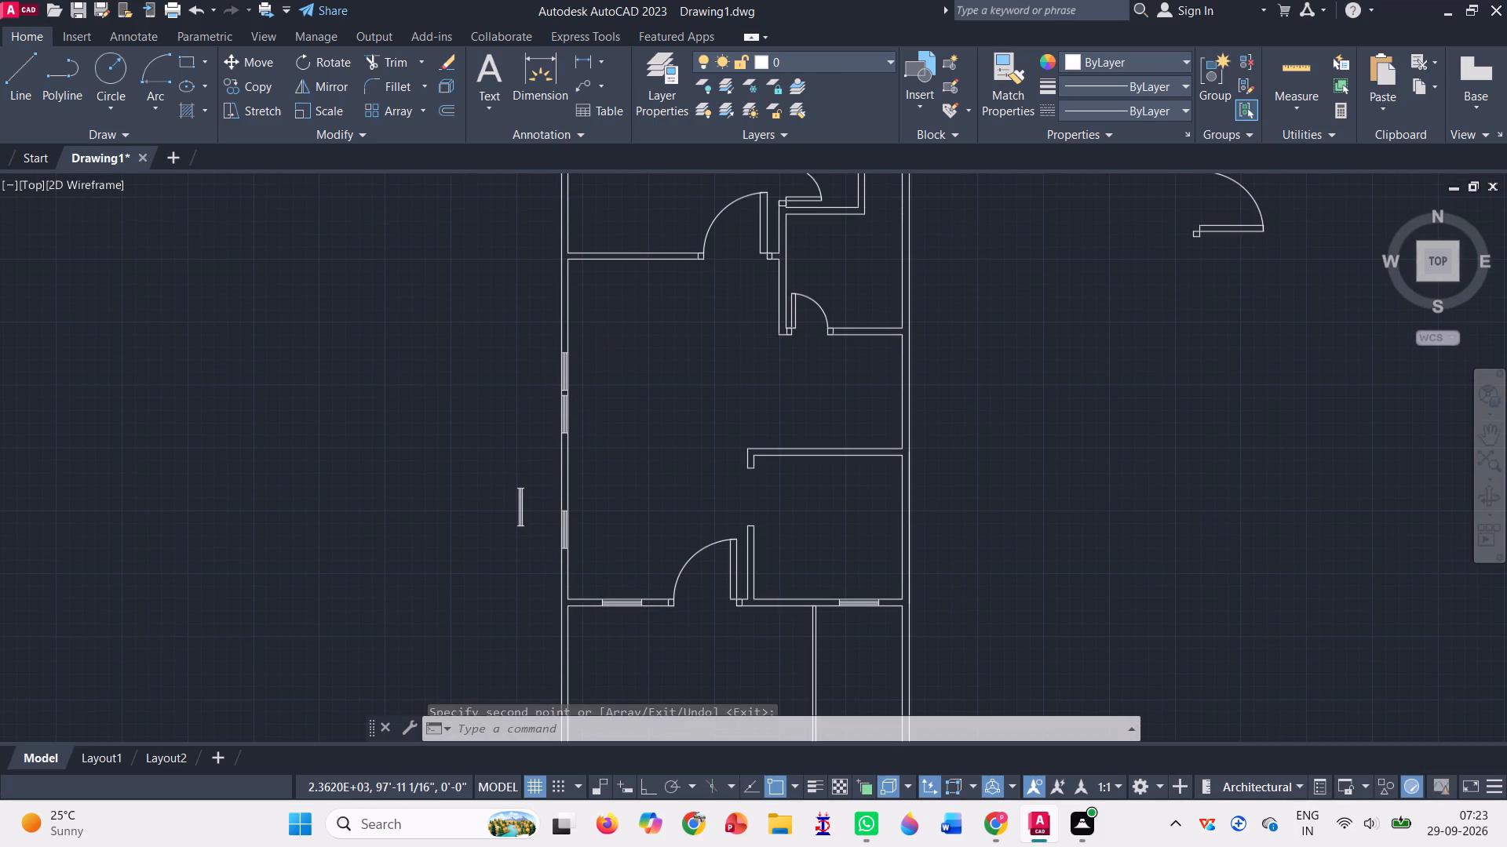
Delete the spare vertical window outside the left outer wall.
{"action": "left_click", "coordinate": [522, 496]}
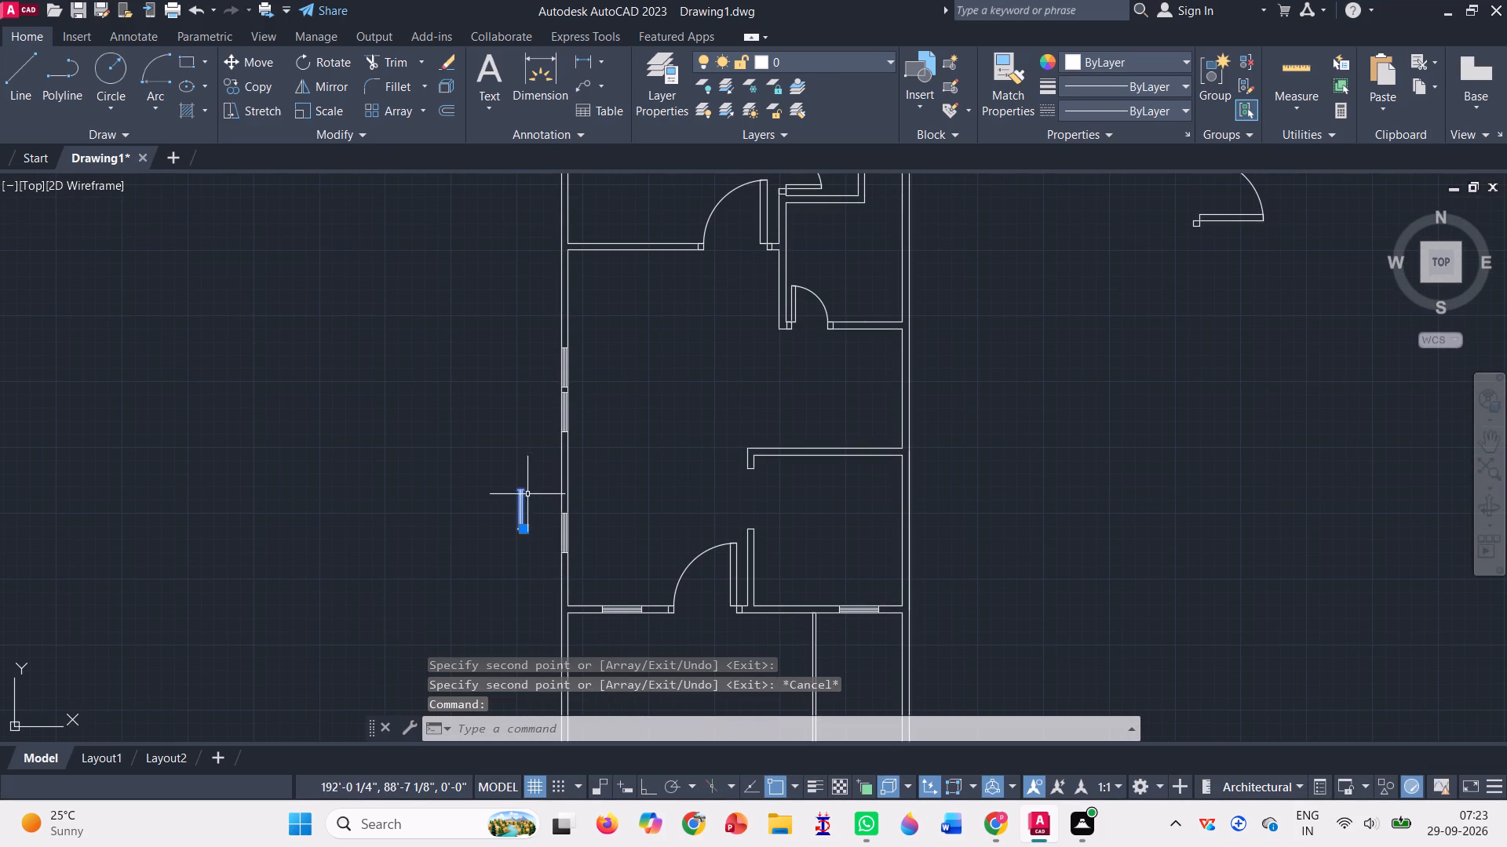
{"action": "key", "text": "BackSpace"}
{"action": "key", "text": "Delete"}
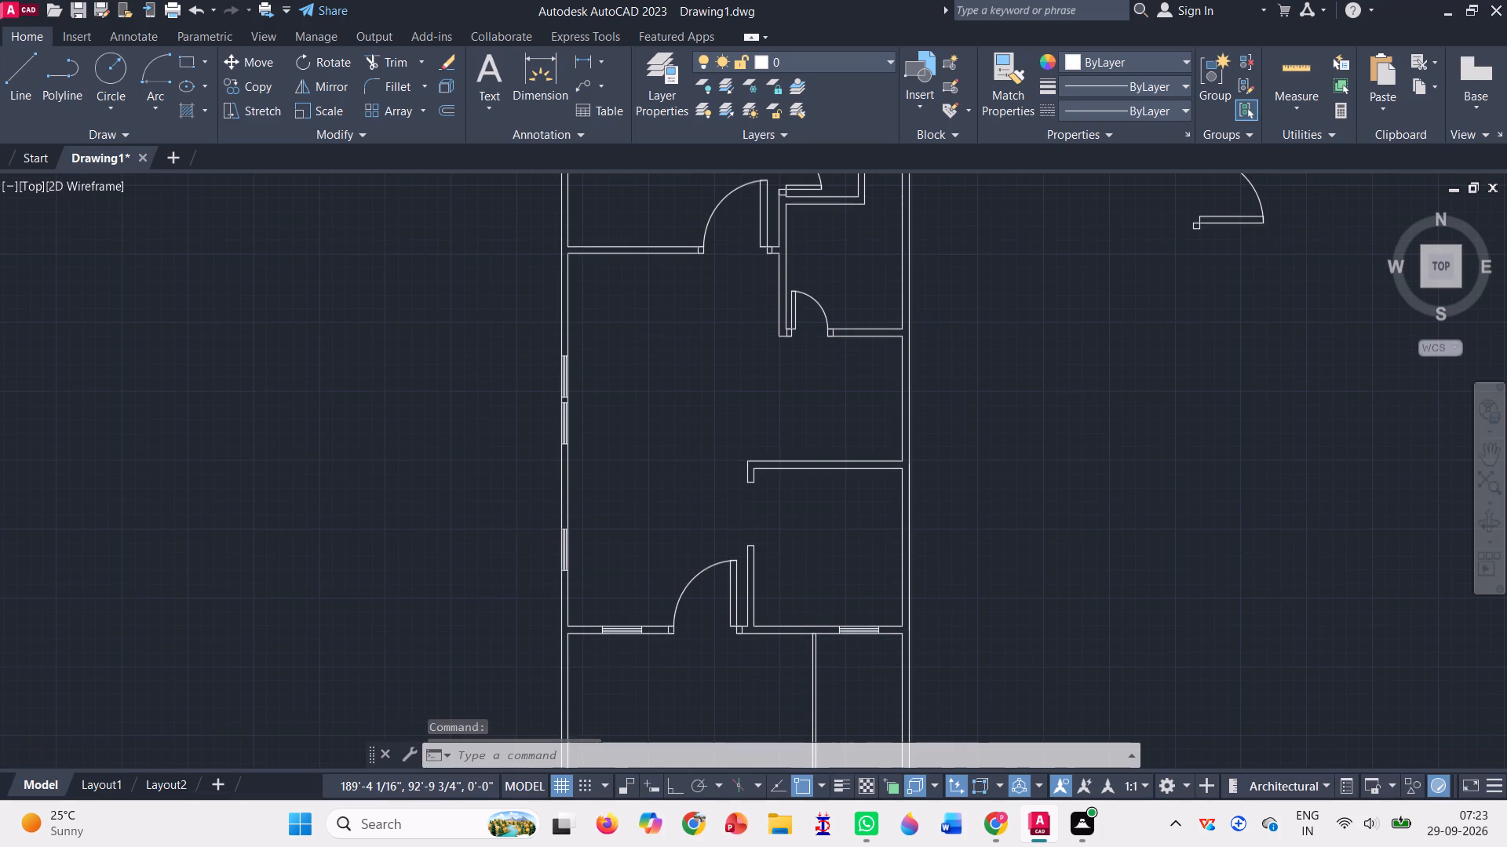
Delete the spare door standing outside the plan, beyond the right outer wall.
{"action": "scroll", "coordinate": [480, 430], "scroll_direction": "down", "scroll_amount": 3}
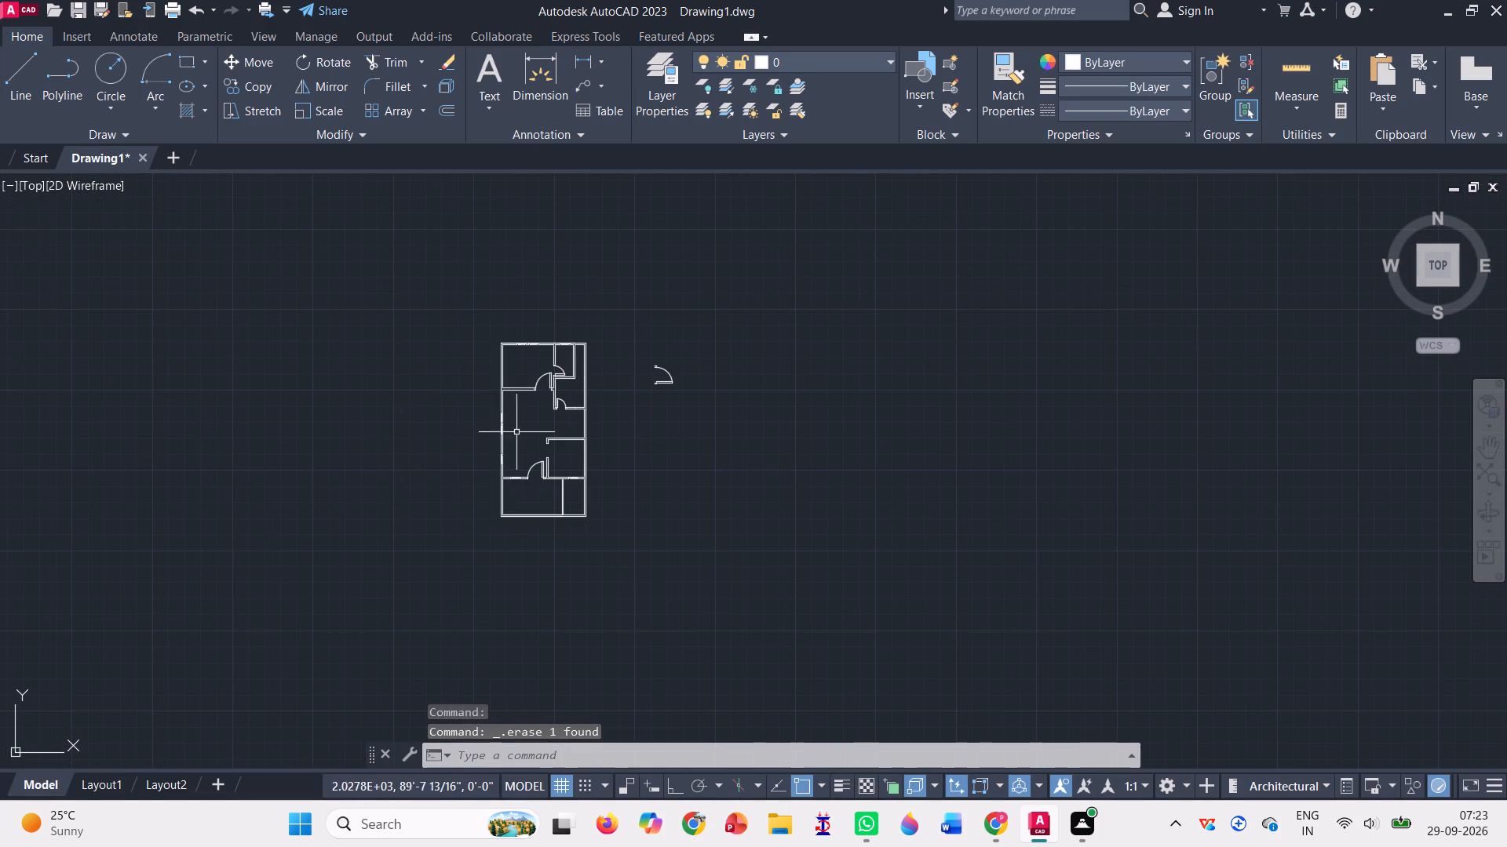
{"action": "scroll", "coordinate": [640, 395], "scroll_direction": "up", "scroll_amount": 3}
{"action": "left_click_drag", "start_coordinate": [650, 267], "coordinate": [698, 436]}
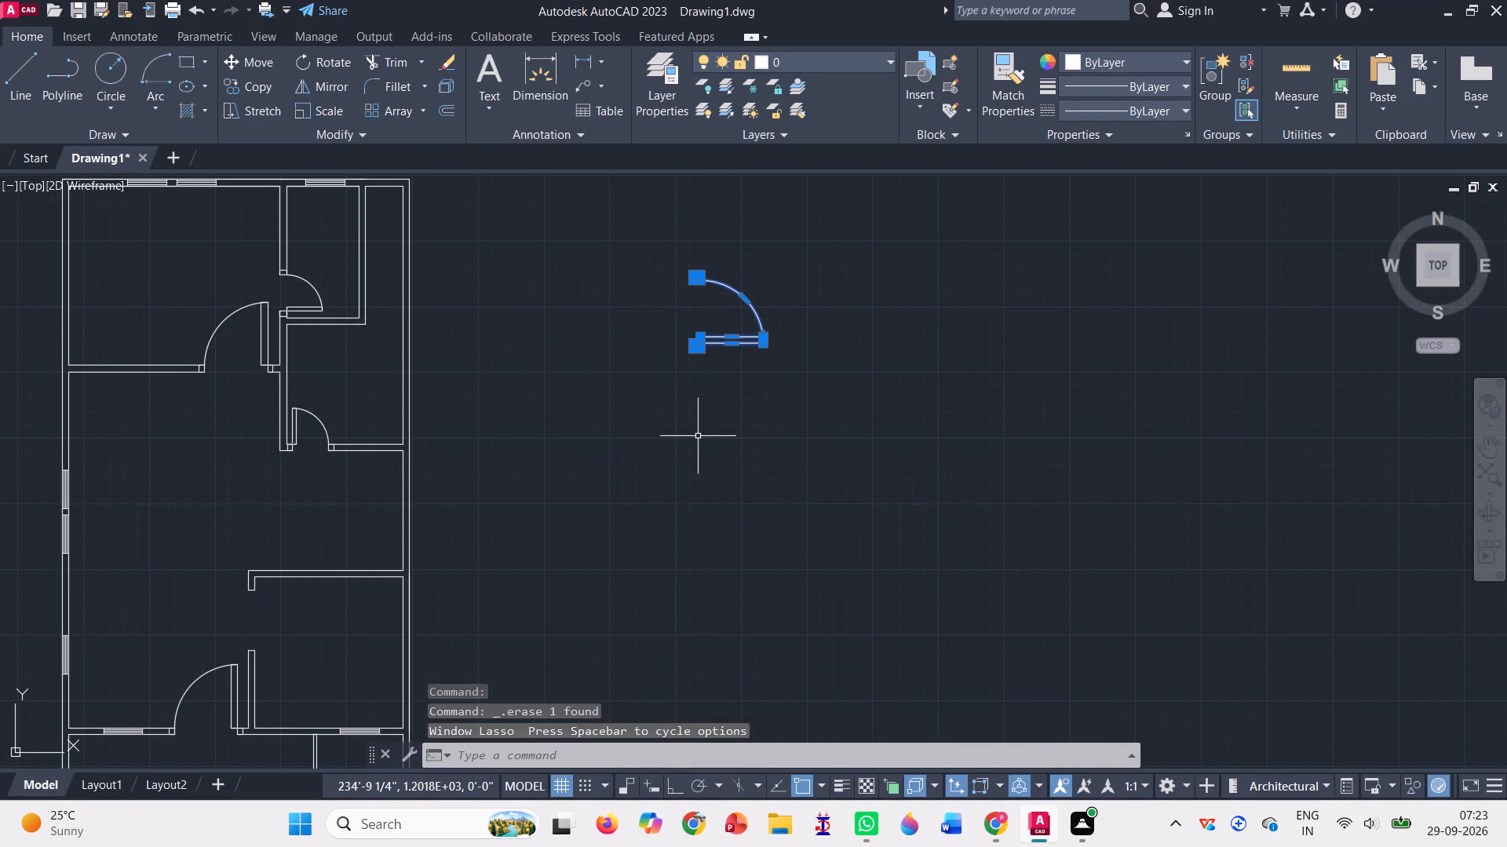
{"action": "key", "text": "Delete"}
{"action": "scroll", "coordinate": [695, 433], "scroll_direction": "down", "scroll_amount": 1}
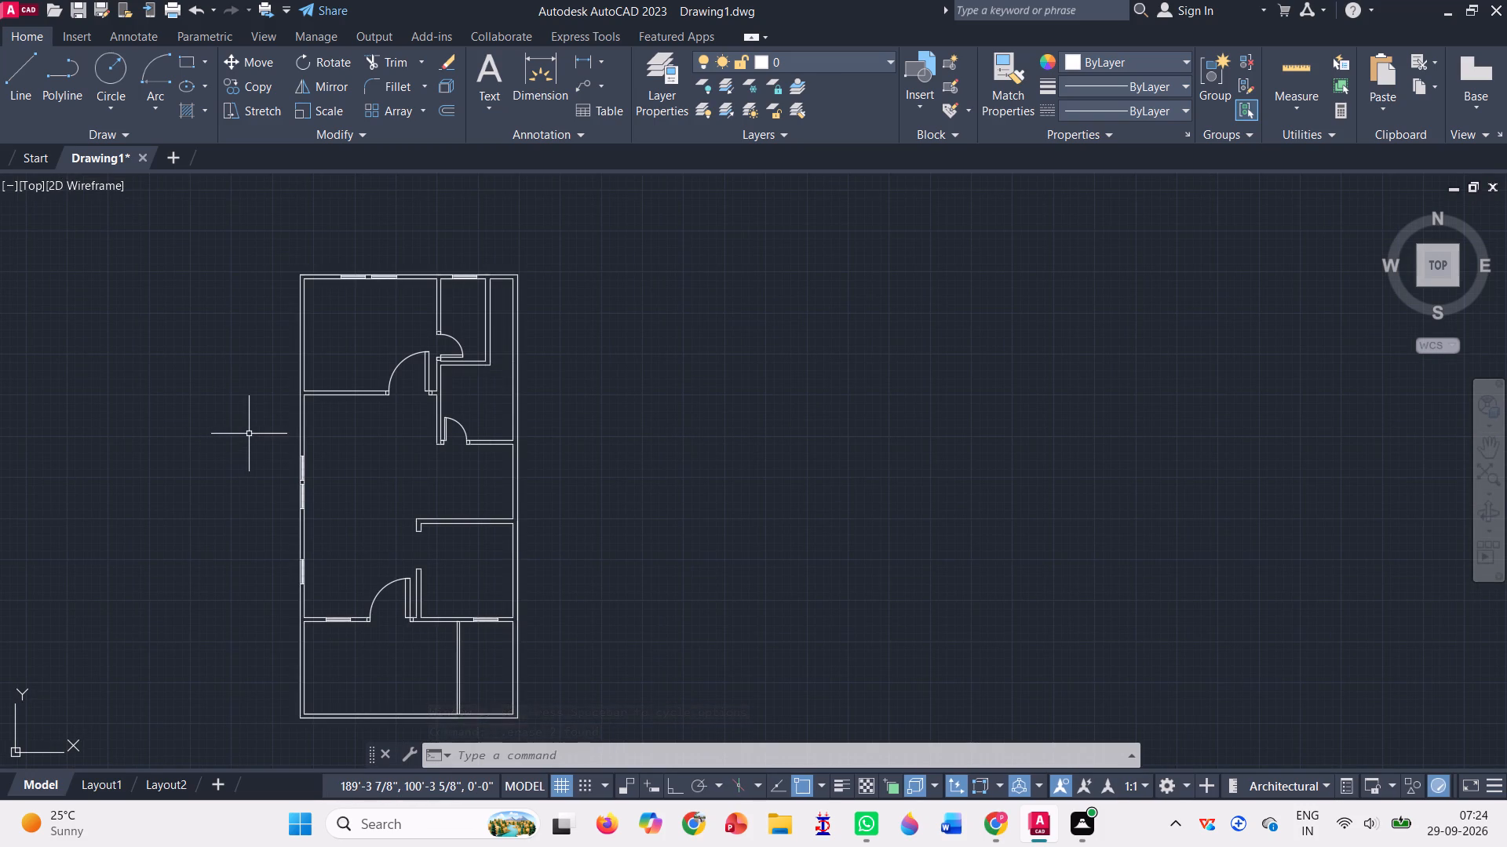
Open the blocks of Home - Space Planner.dwg from the en-us DesignCenter sample folder in DesignCenter.
{"action": "key", "text": "ctrl+2"}
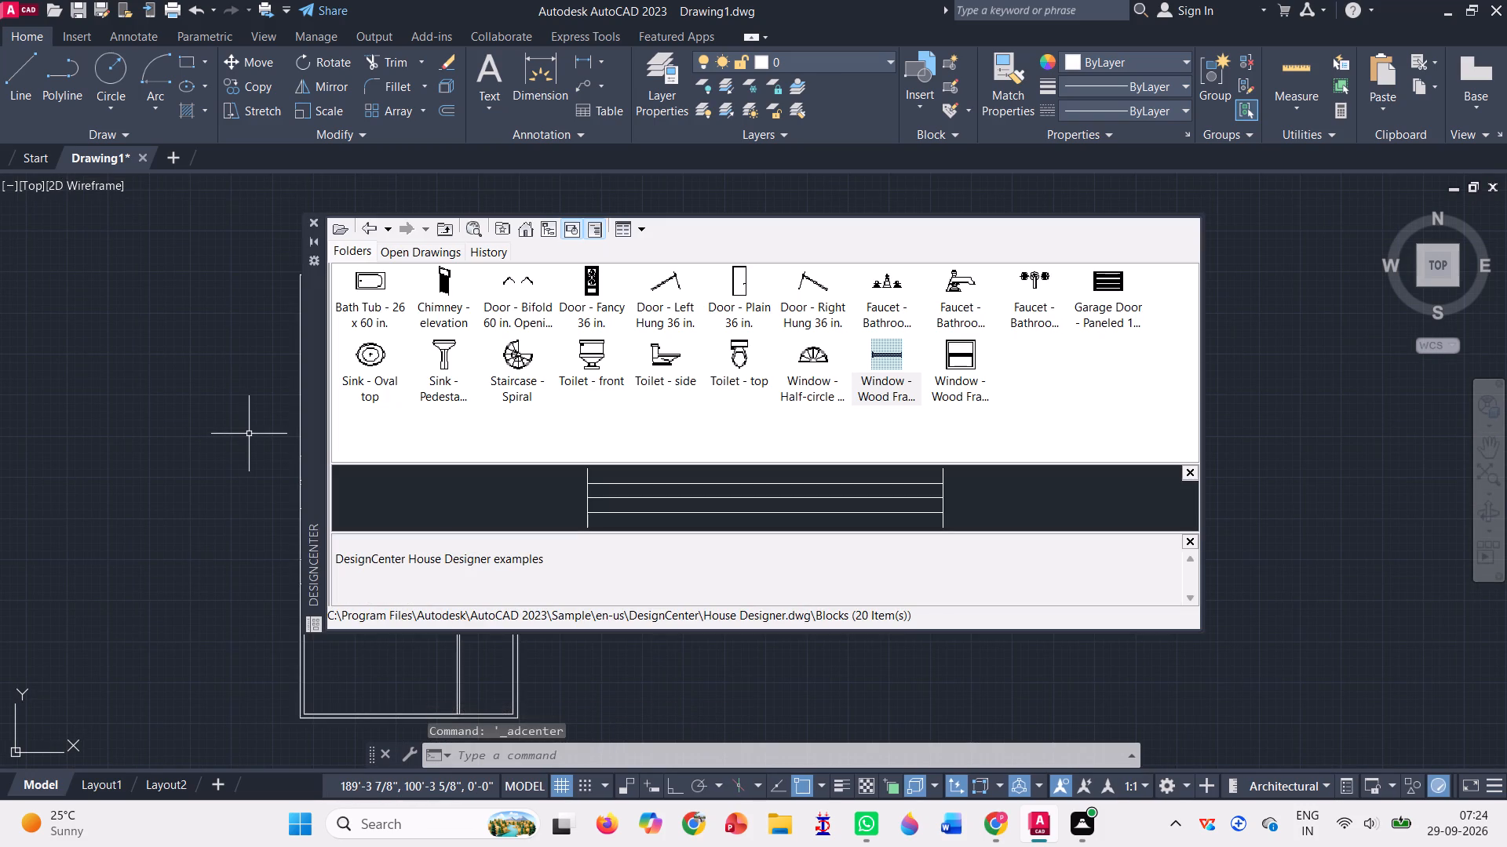
{"action": "left_click", "coordinate": [532, 229]}
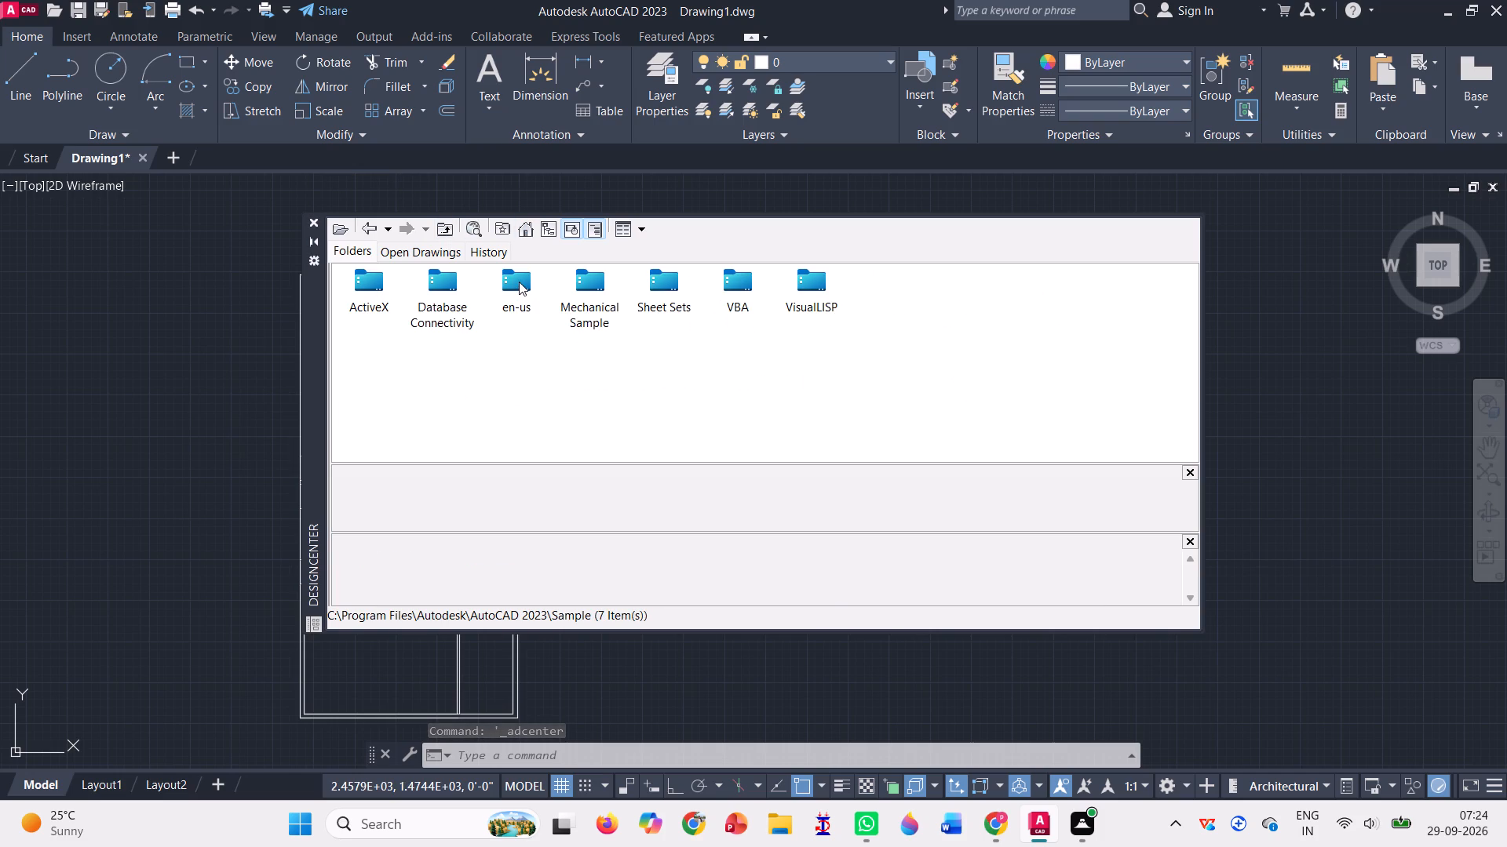
{"action": "double_click", "coordinate": [519, 282]}
{"action": "double_click", "coordinate": [378, 285]}
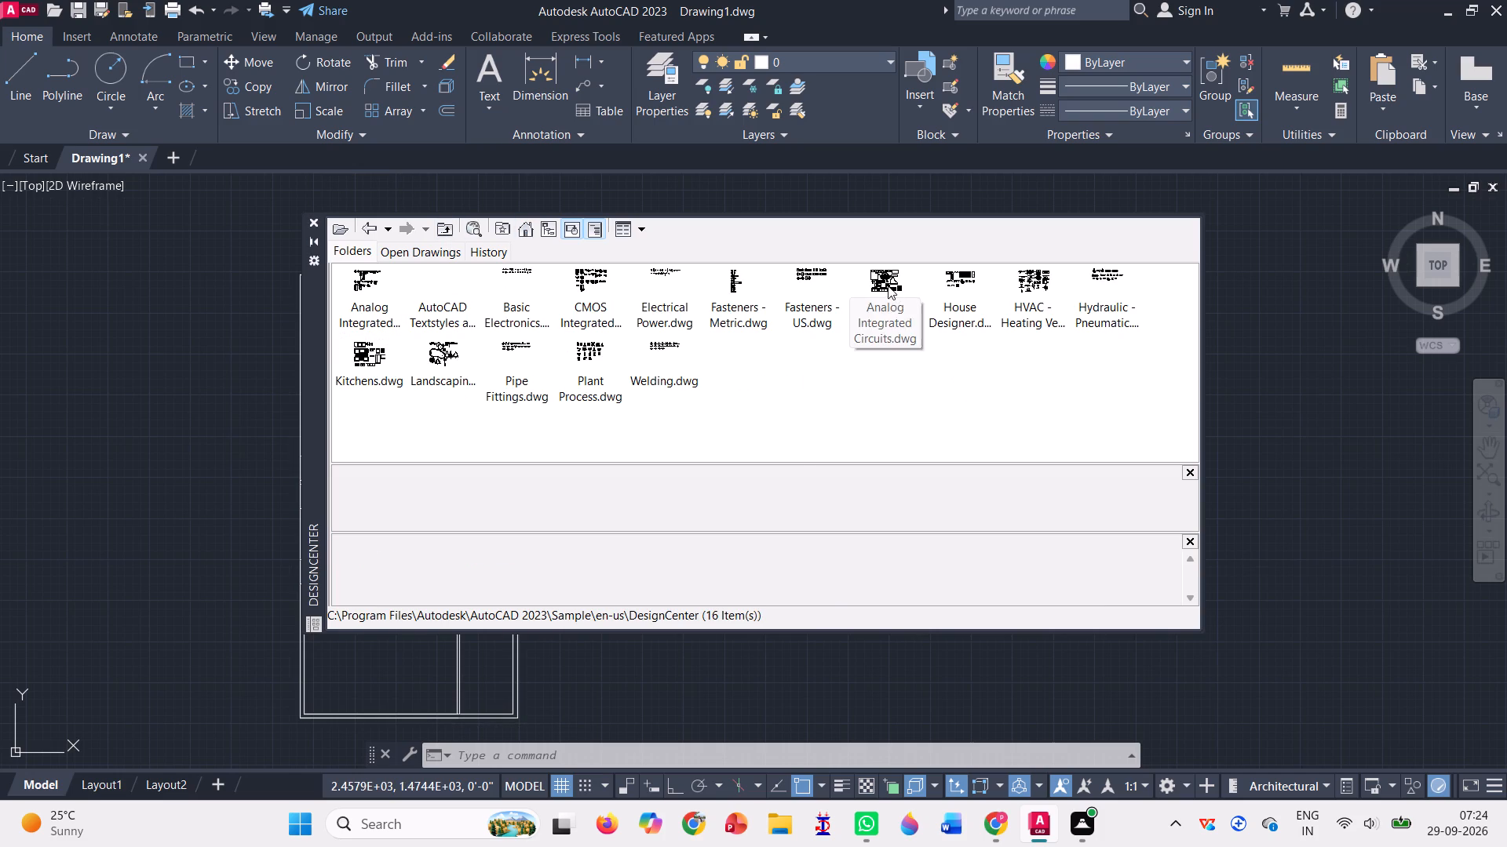
{"action": "double_click", "coordinate": [888, 285]}
{"action": "double_click", "coordinate": [374, 282]}
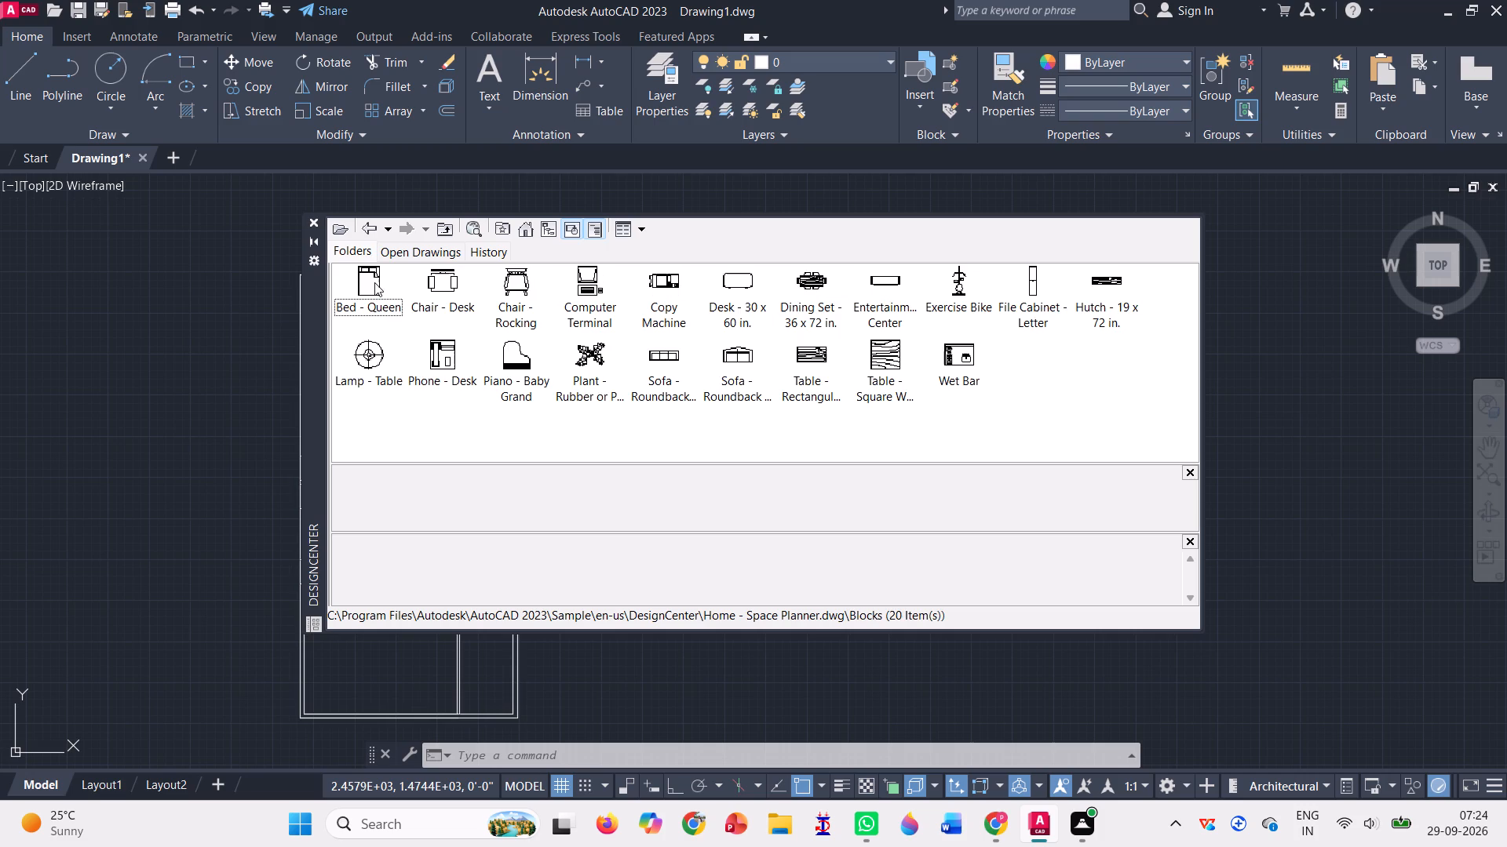
Insert the Bed - Queen block outside the plan's left wall near the upper room, and the Dining Set - 36 x 72 in. block just below it.
{"action": "double_click", "coordinate": [374, 281]}
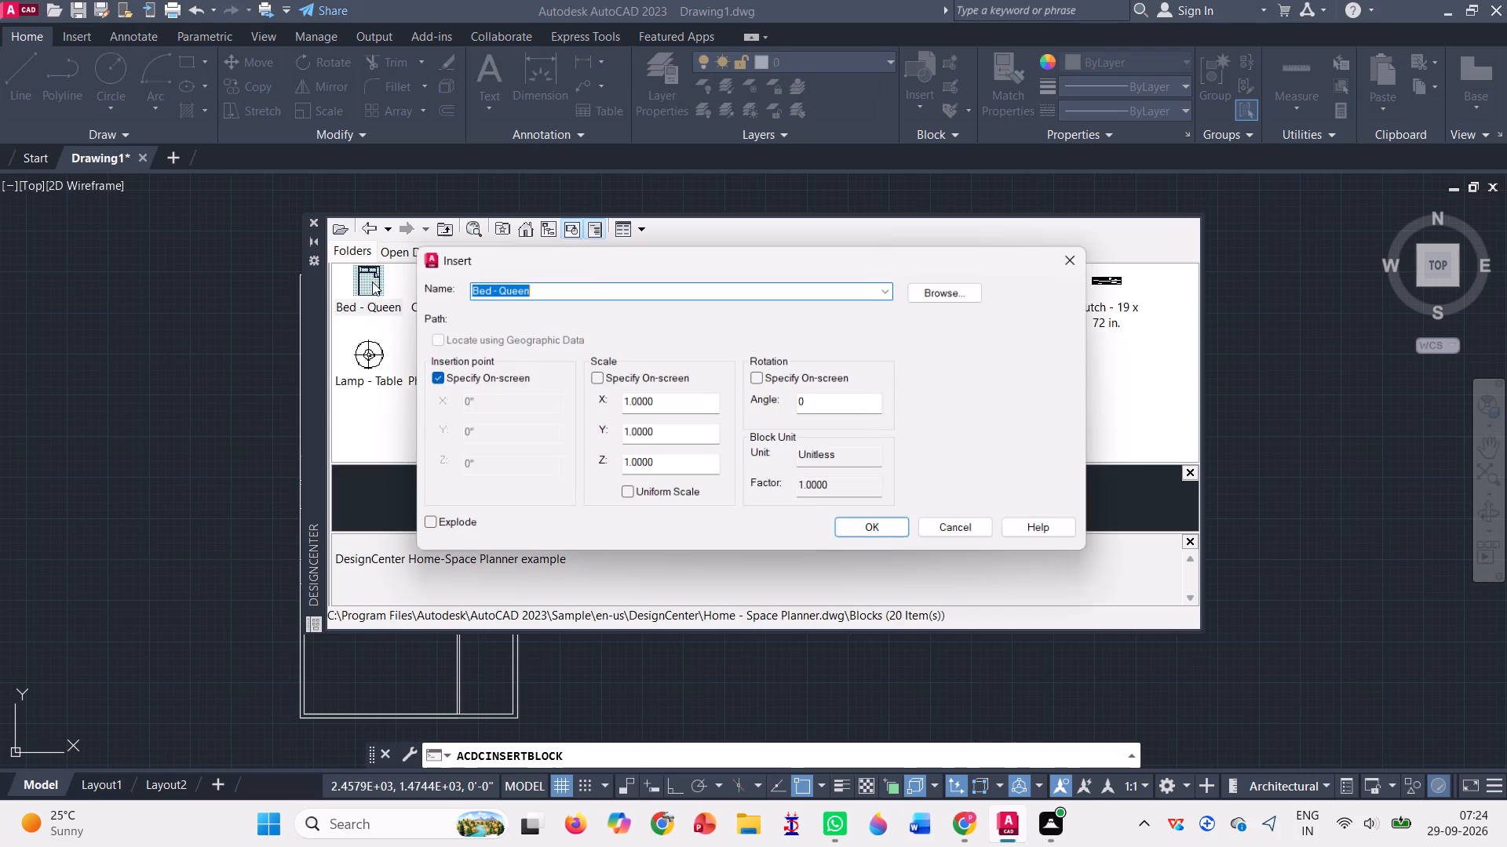
{"action": "left_click", "coordinate": [878, 533]}
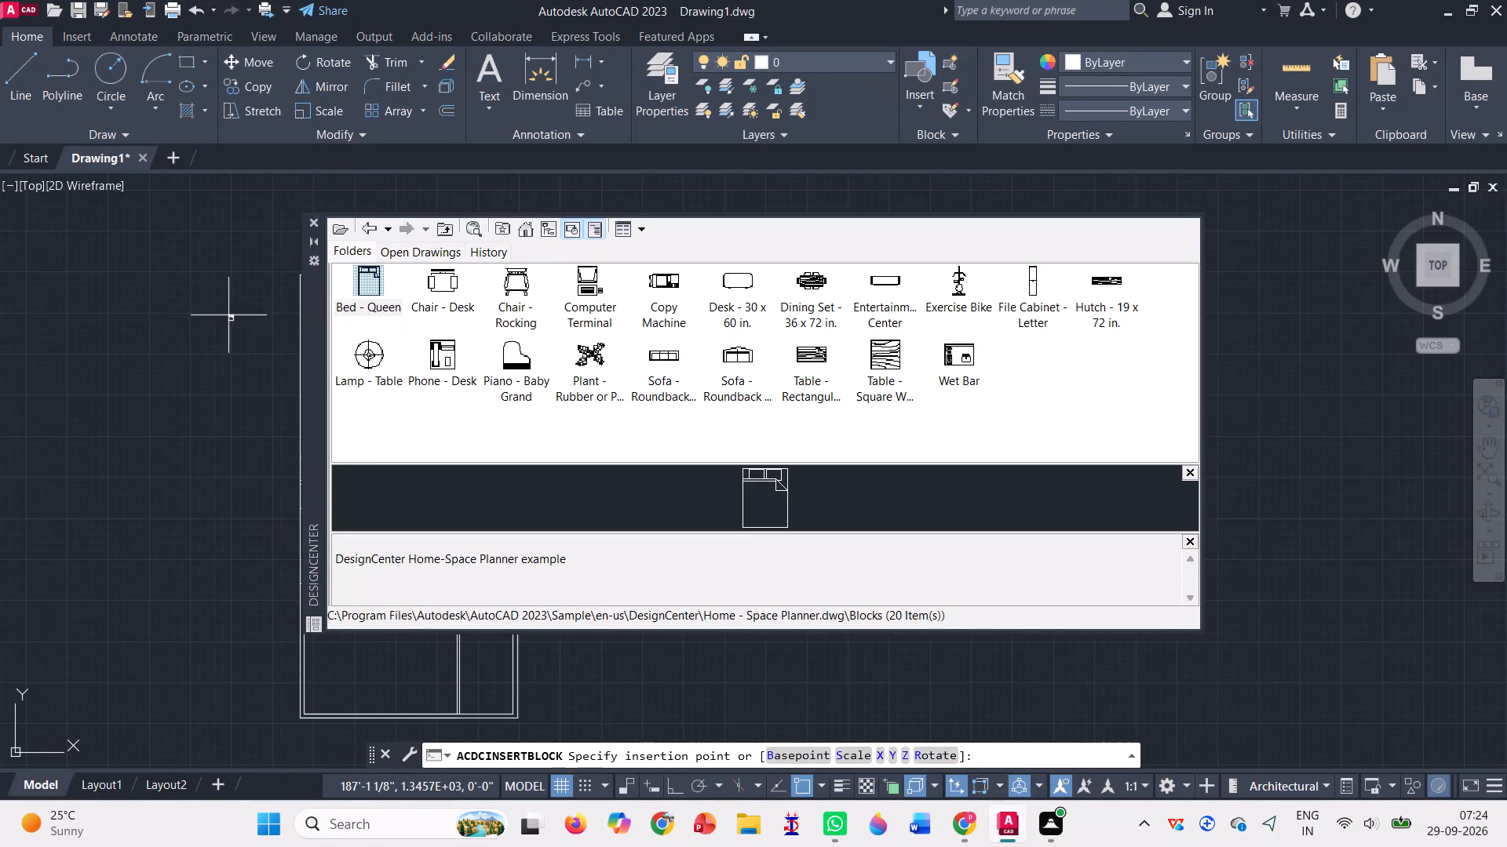
{"action": "left_click", "coordinate": [229, 315]}
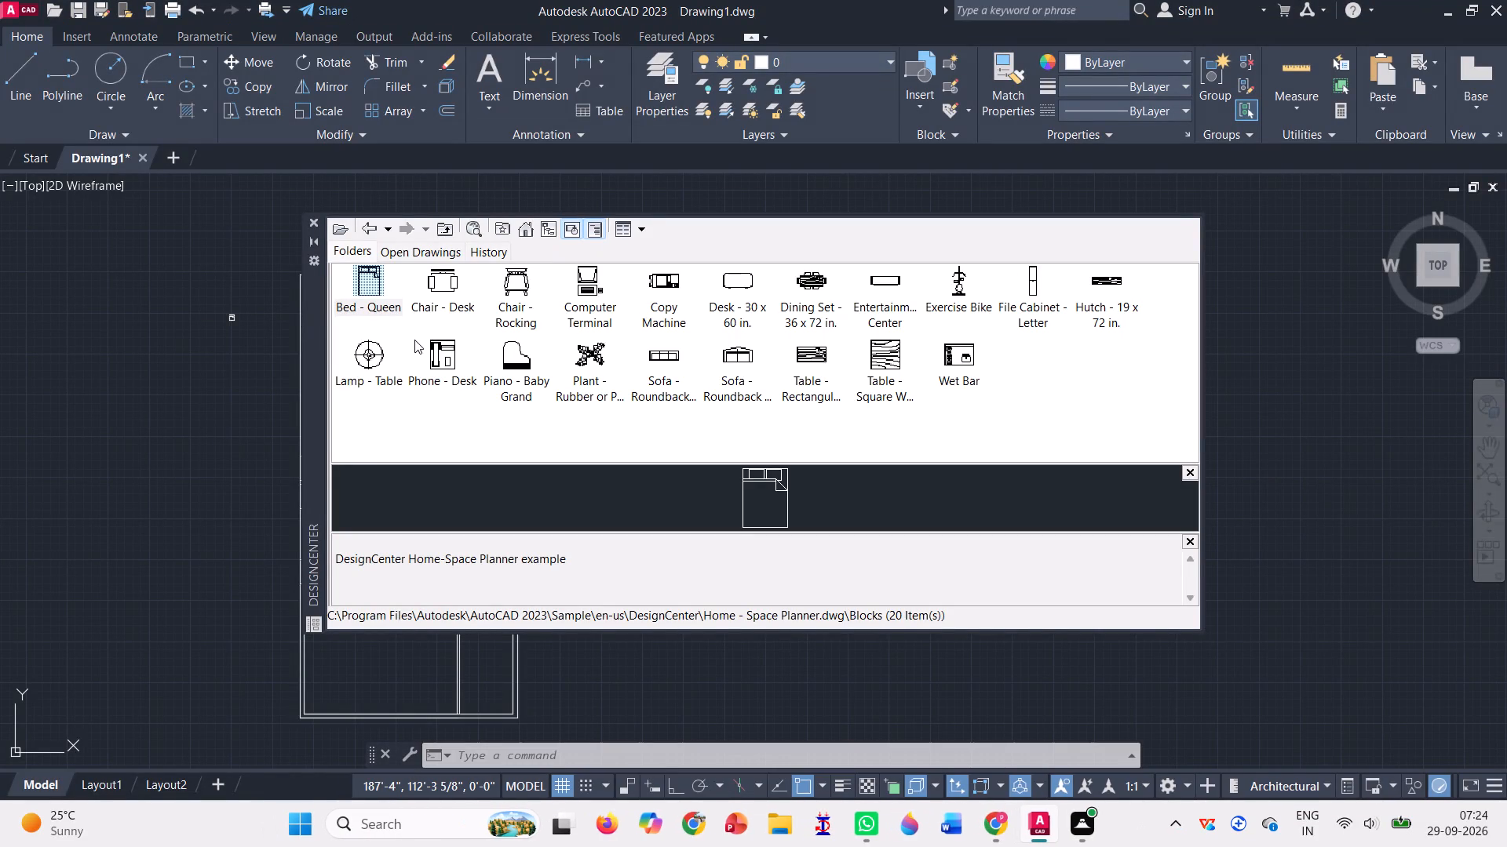
{"action": "double_click", "coordinate": [816, 277]}
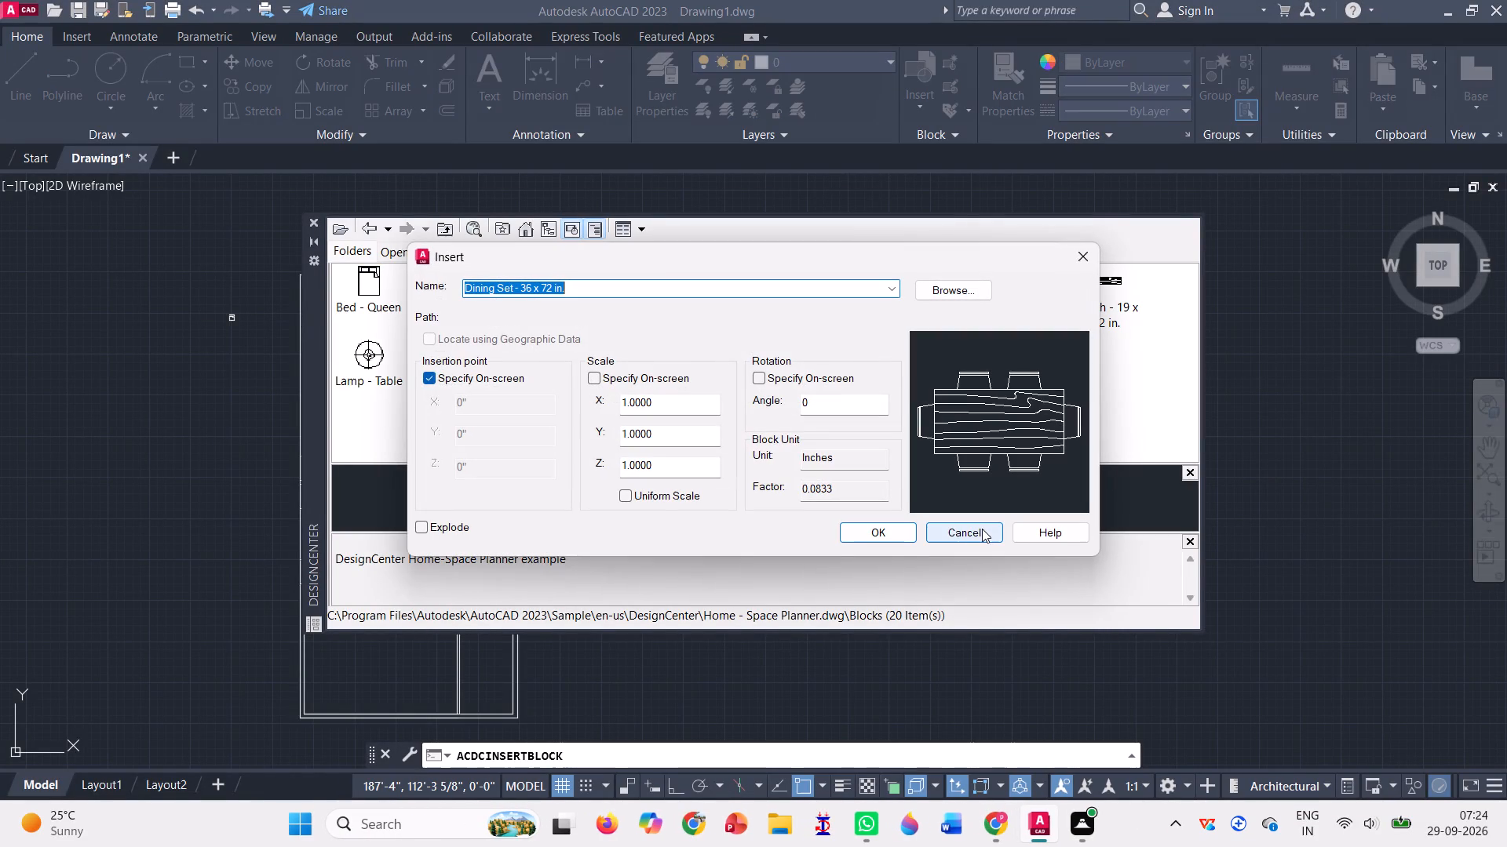
{"action": "left_click", "coordinate": [879, 533]}
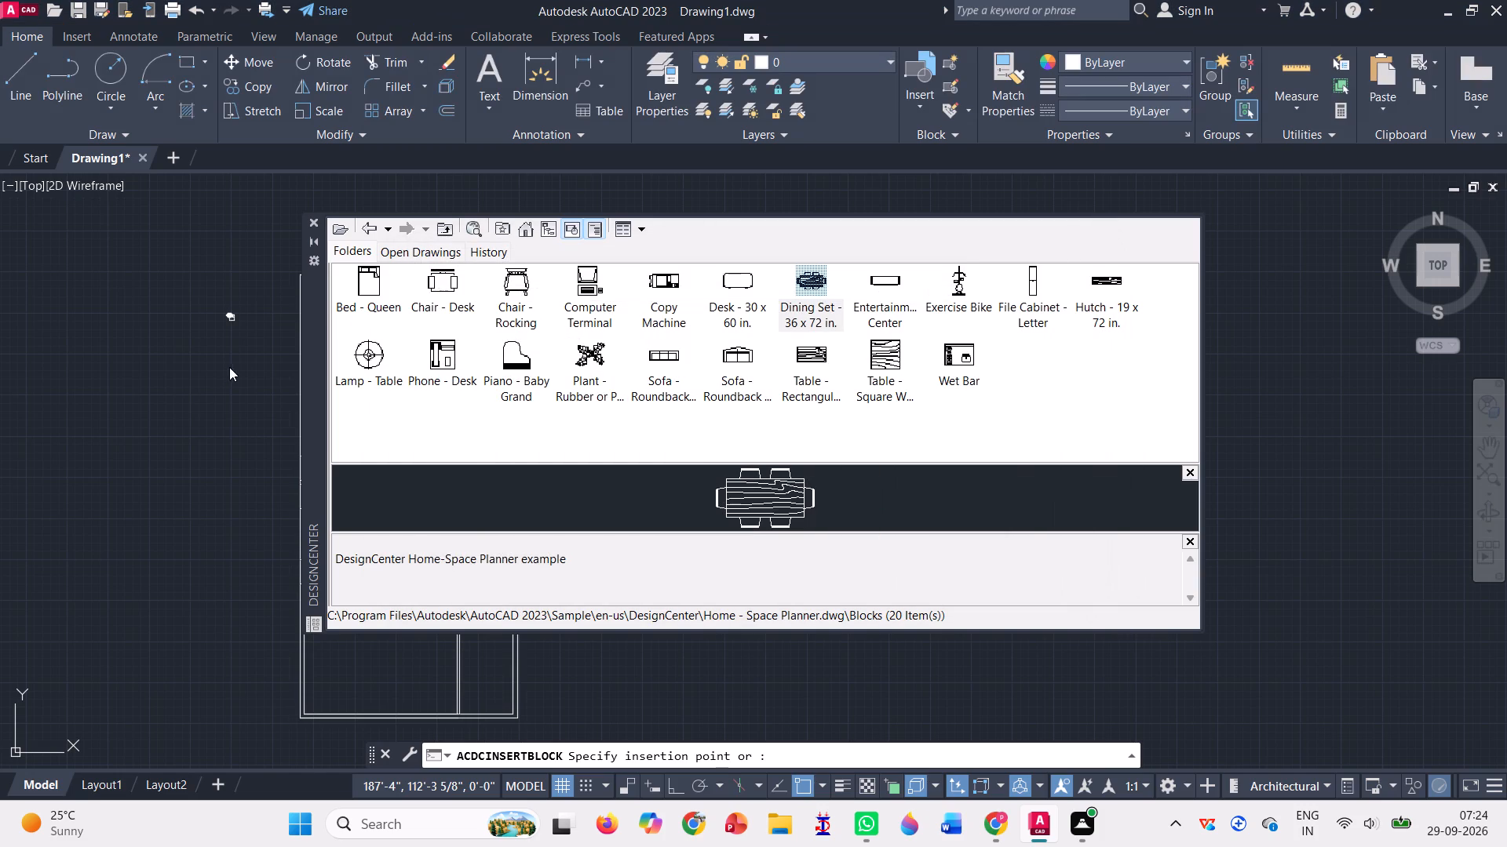
{"action": "left_click", "coordinate": [241, 365]}
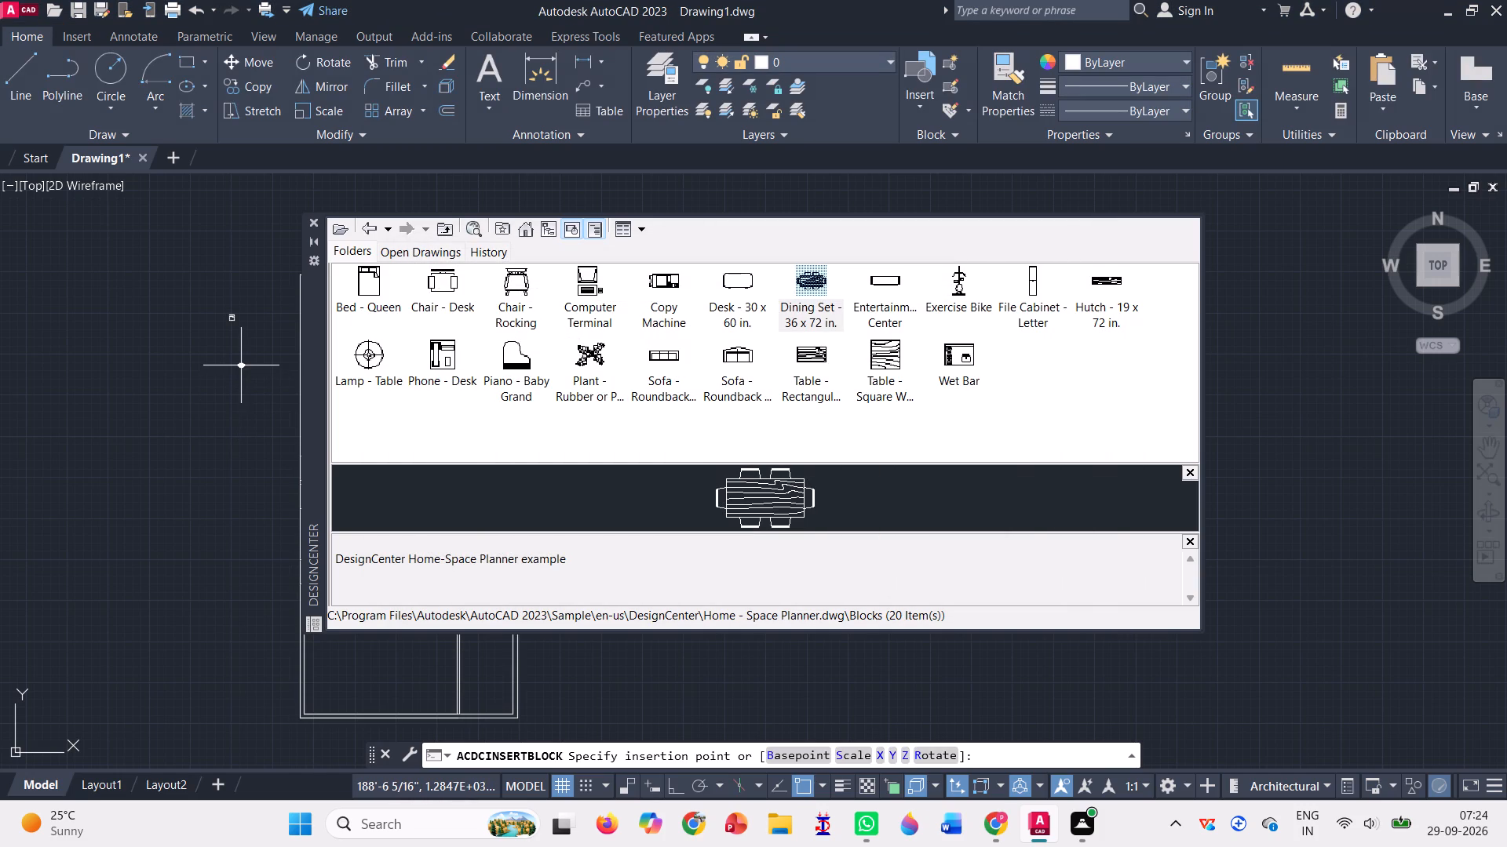
Insert the Sofa - Roundback 7 ft block below the dining set, outside the left wall, and the Sofa - Roundback Loveseat 5 ft block beneath it.
{"action": "double_click", "coordinate": [662, 353]}
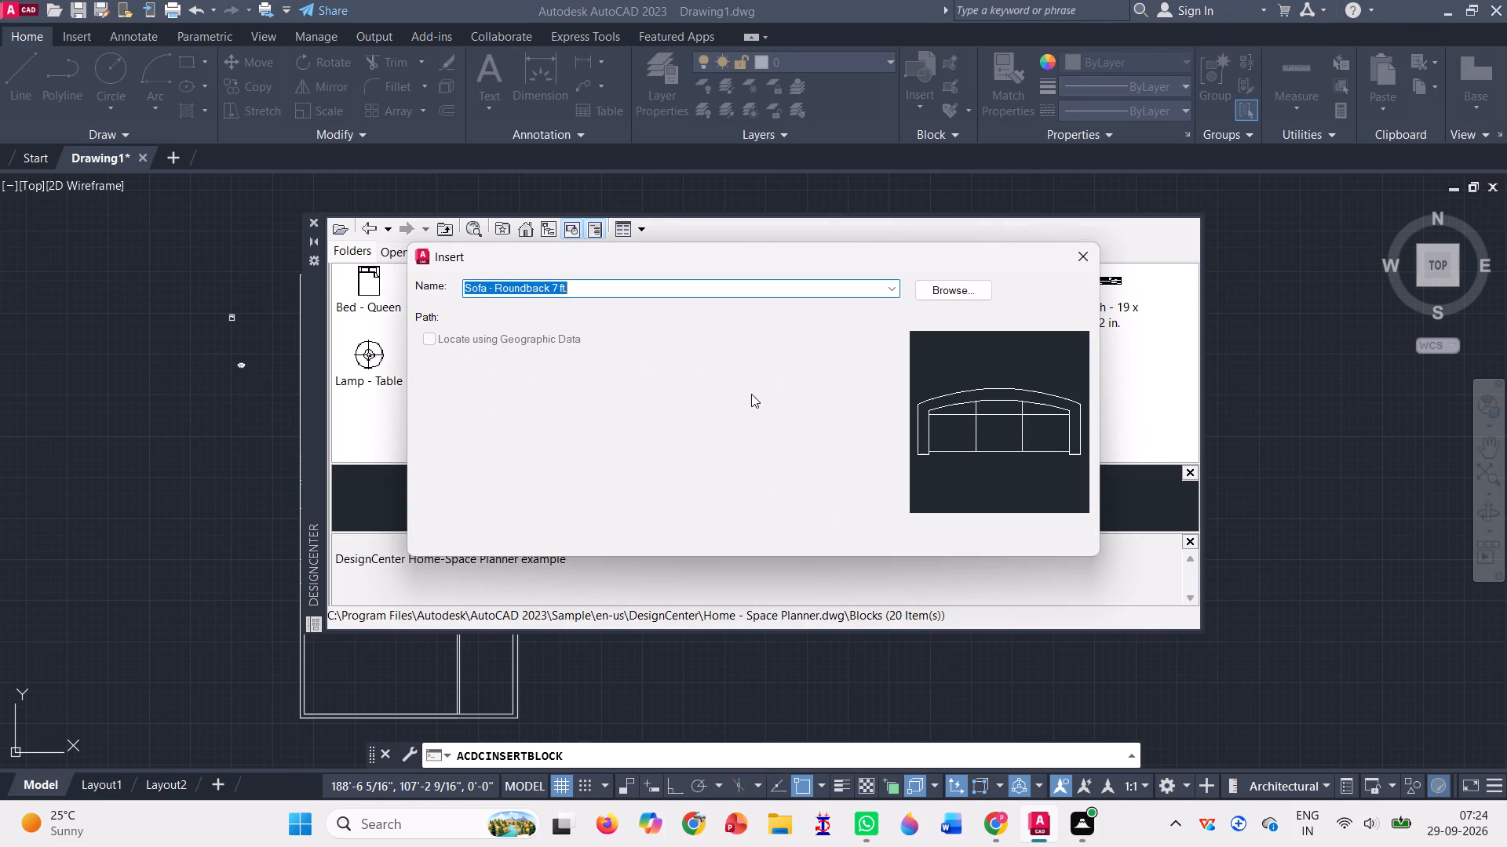
{"action": "left_click", "coordinate": [899, 532]}
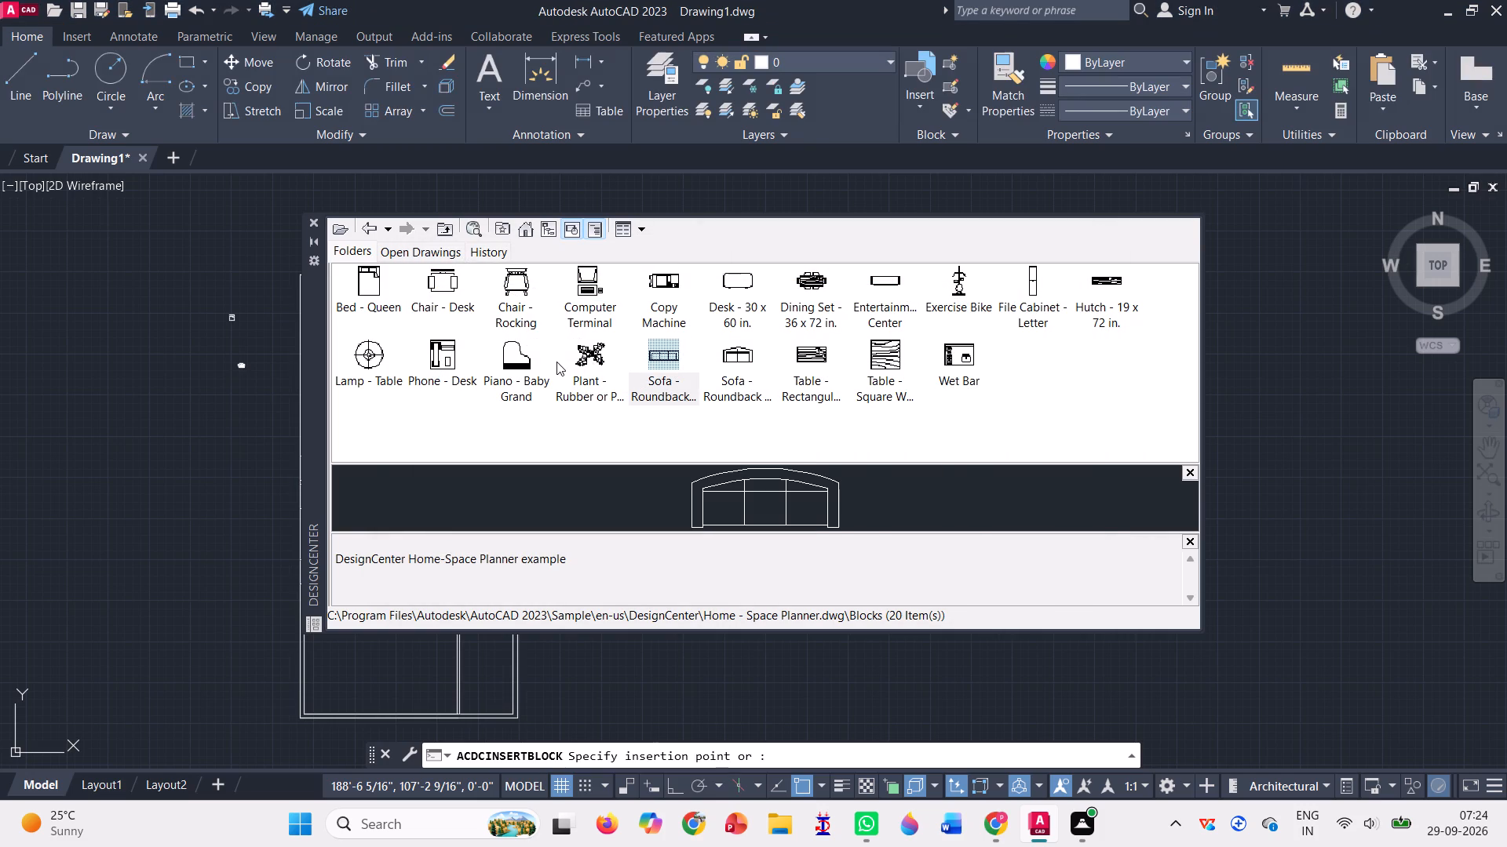
{"action": "left_click", "coordinate": [250, 414]}
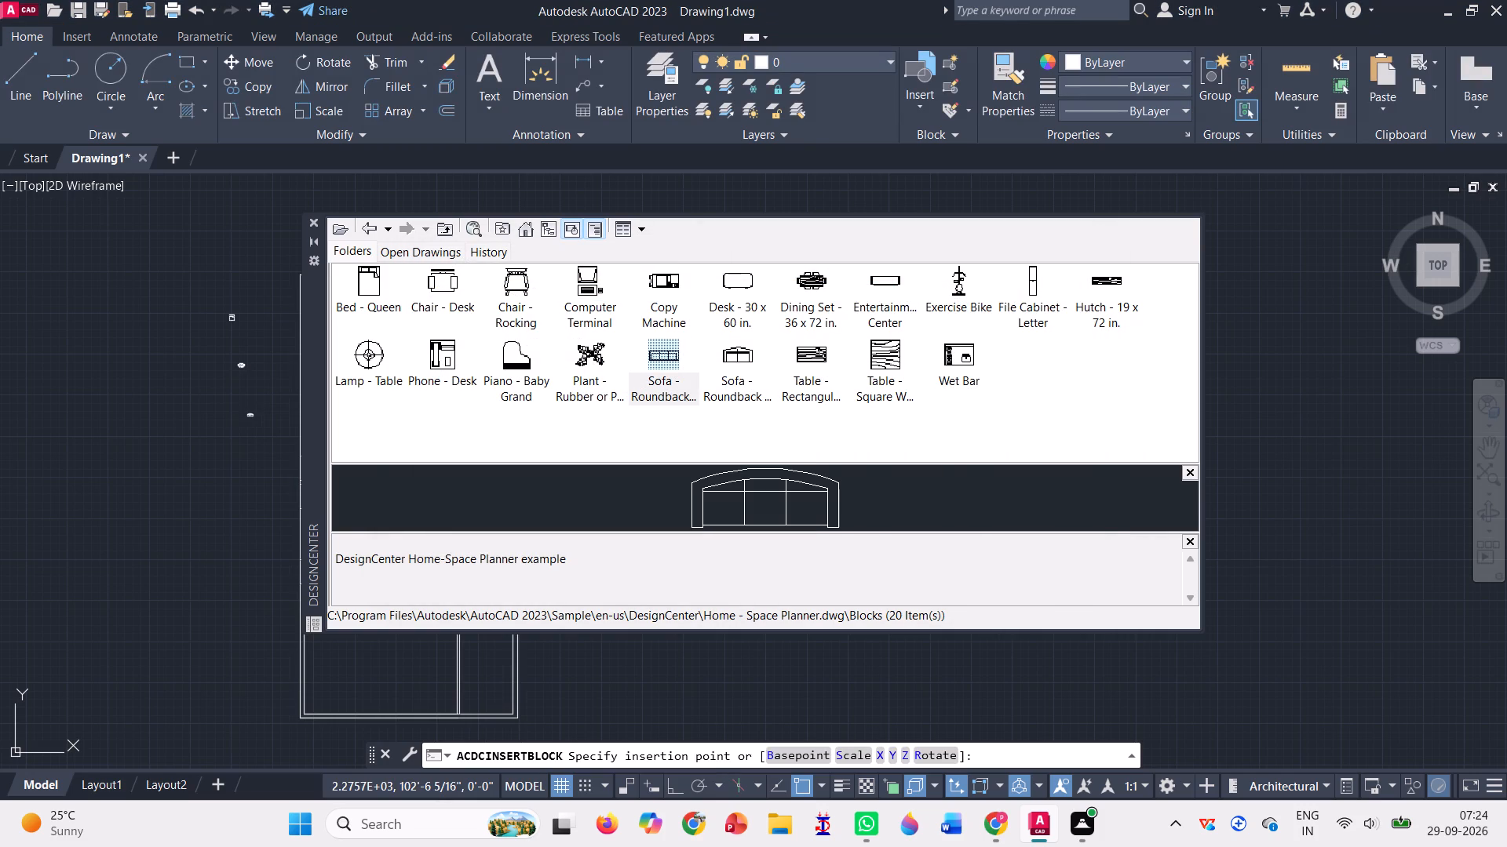
{"action": "double_click", "coordinate": [741, 355]}
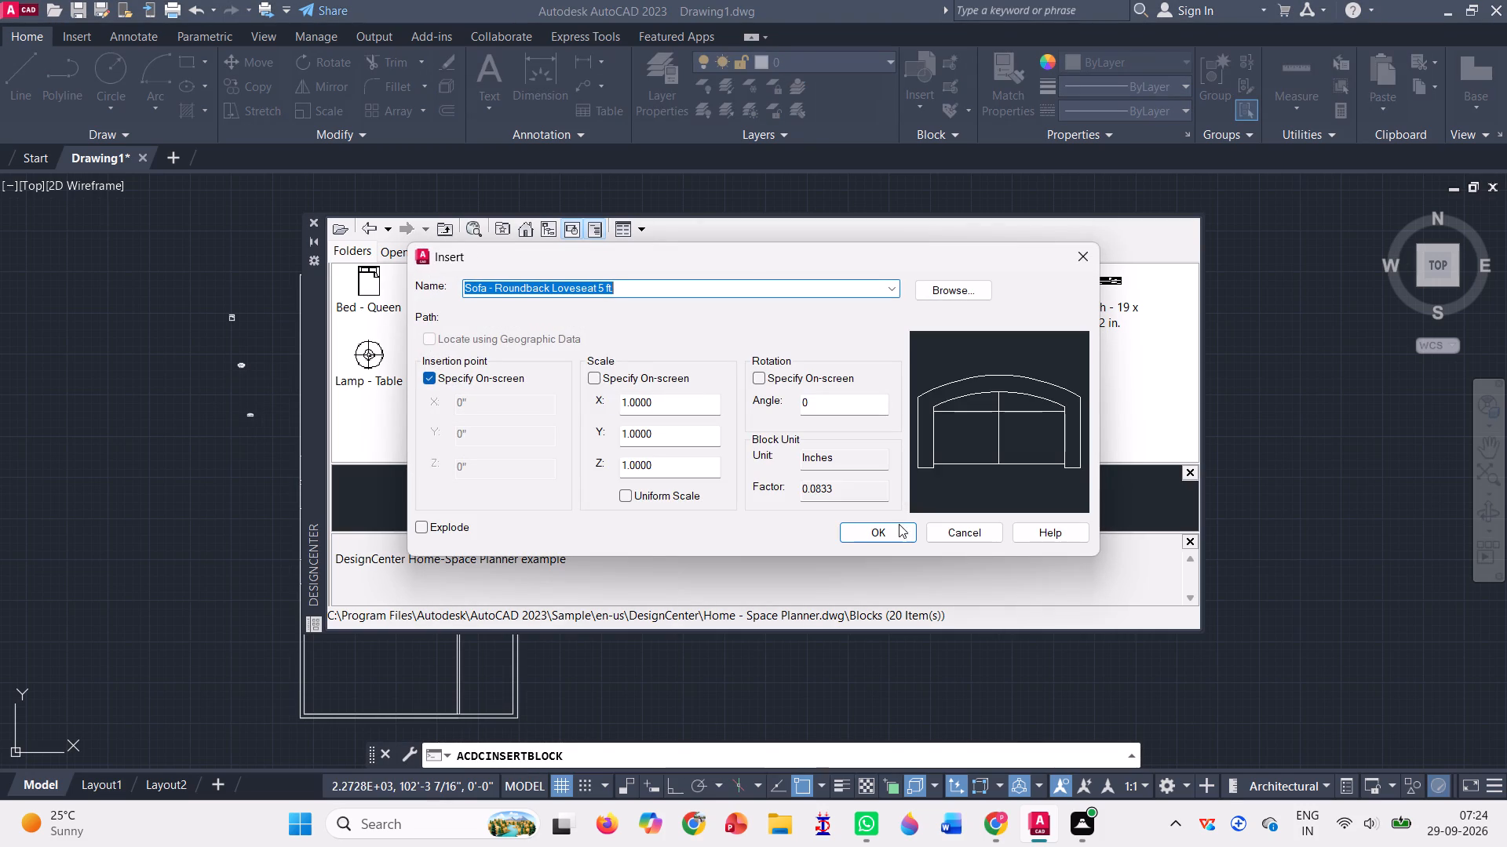
{"action": "left_click", "coordinate": [896, 532]}
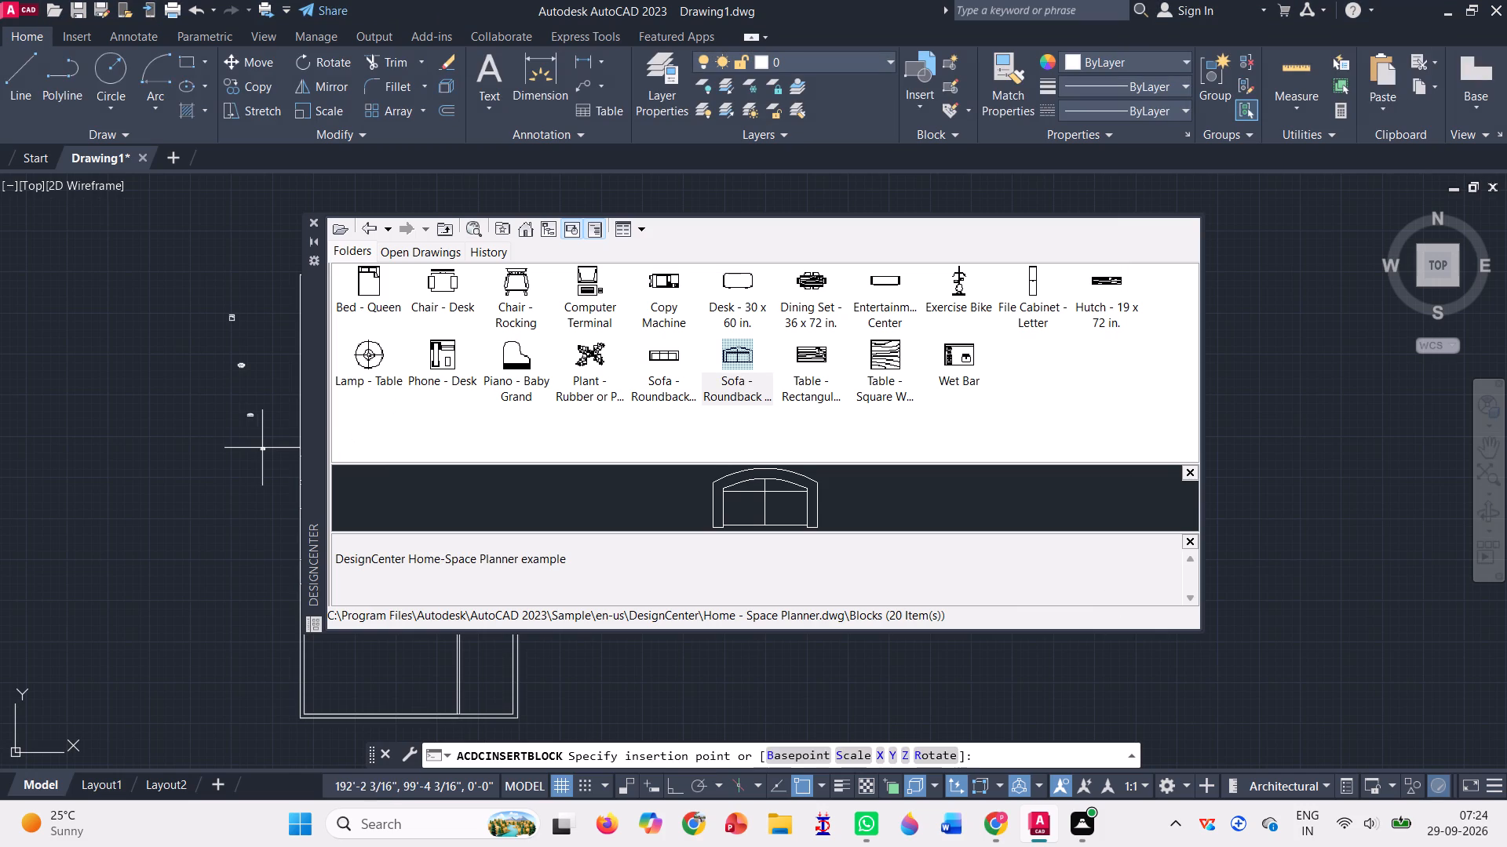
{"action": "left_click", "coordinate": [251, 449]}
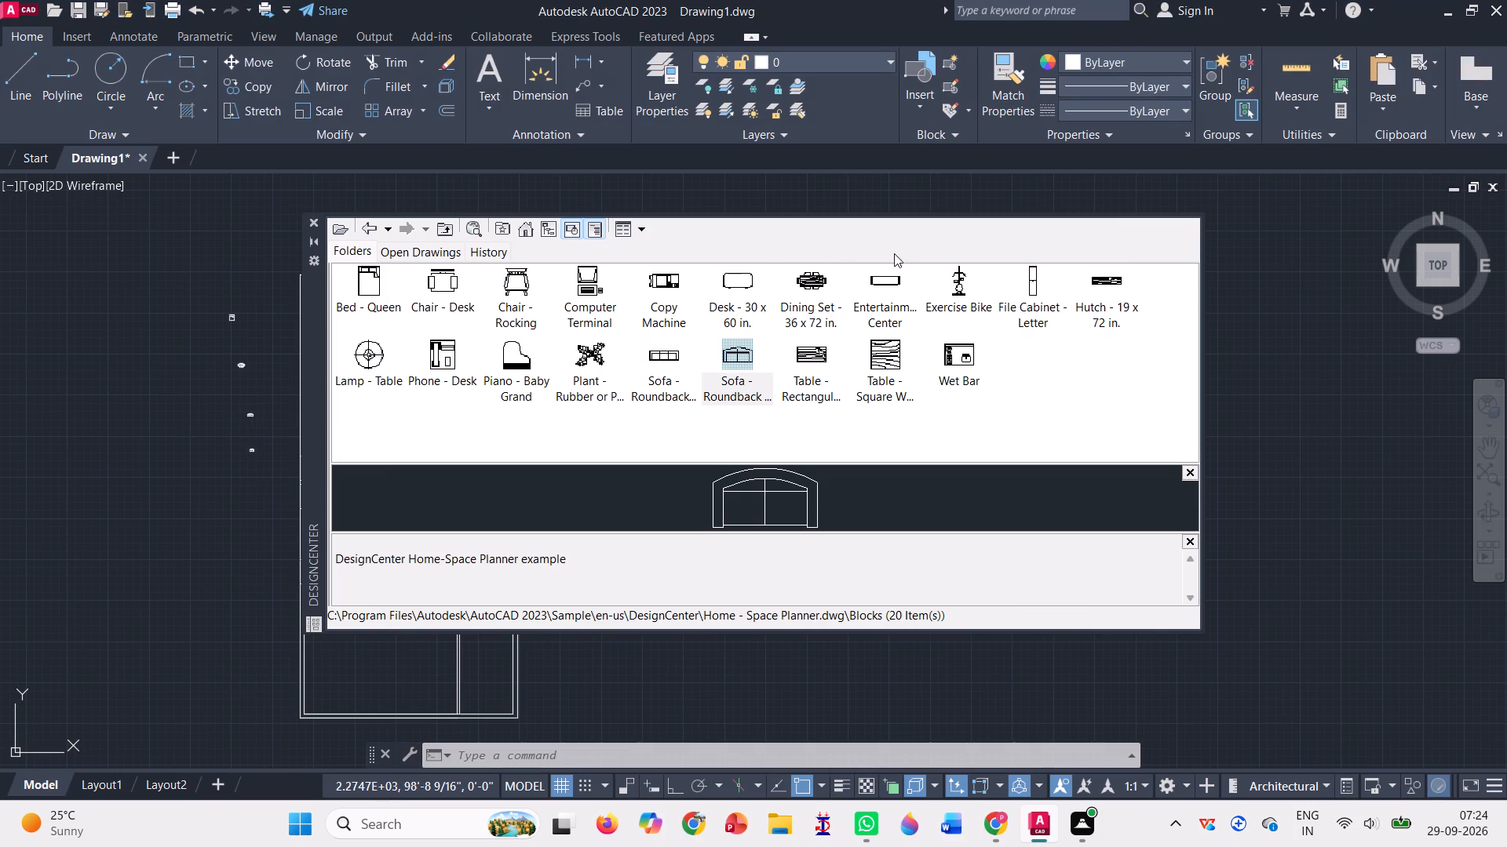
Insert the Desk - 30 x 60 in. block outside the left wall, just above the queen bed.
{"action": "double_click", "coordinate": [746, 282]}
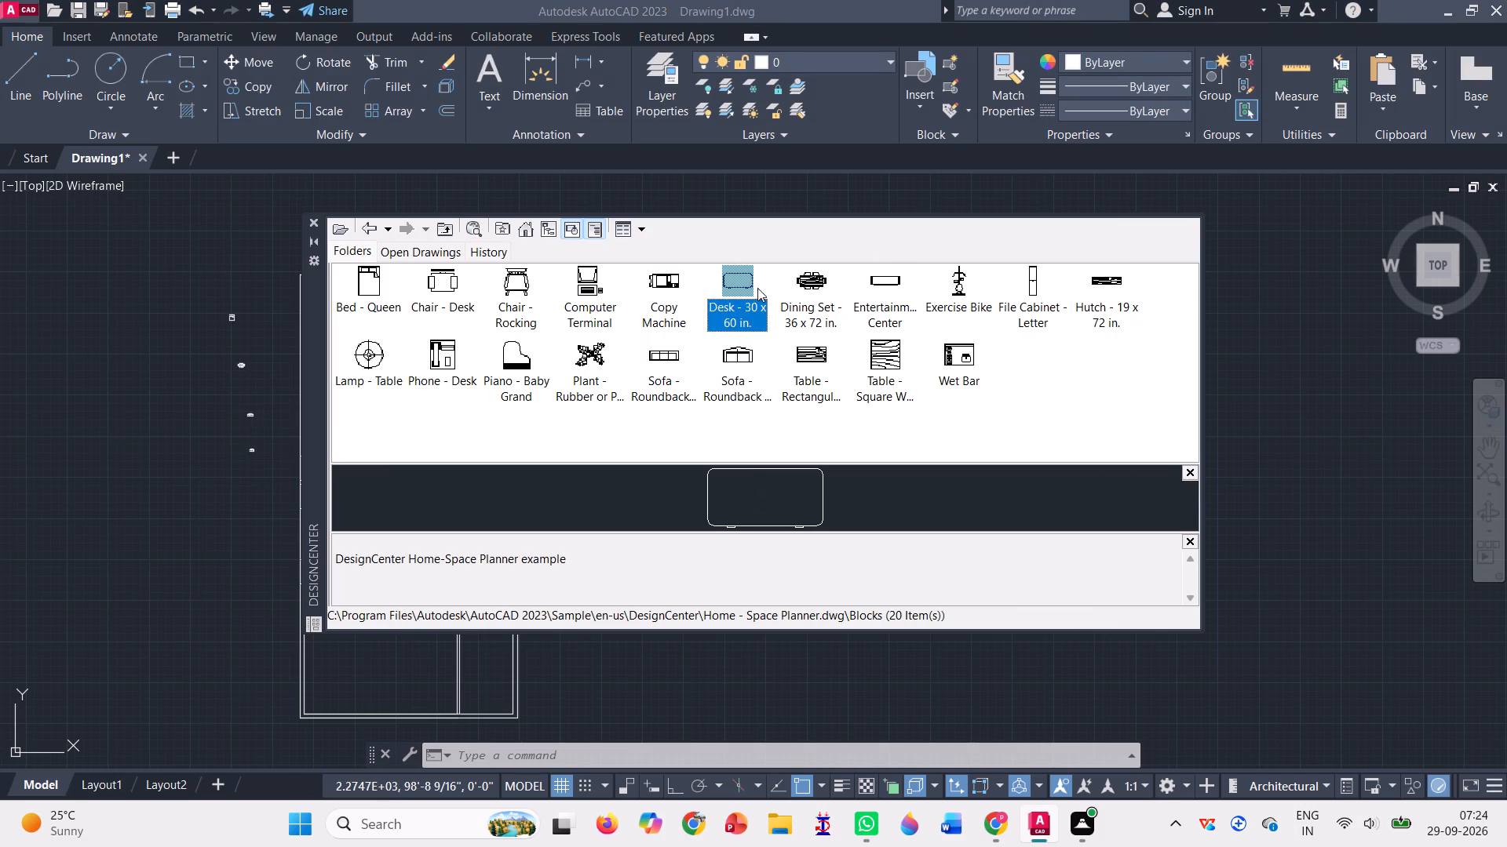
{"action": "left_click", "coordinate": [896, 528]}
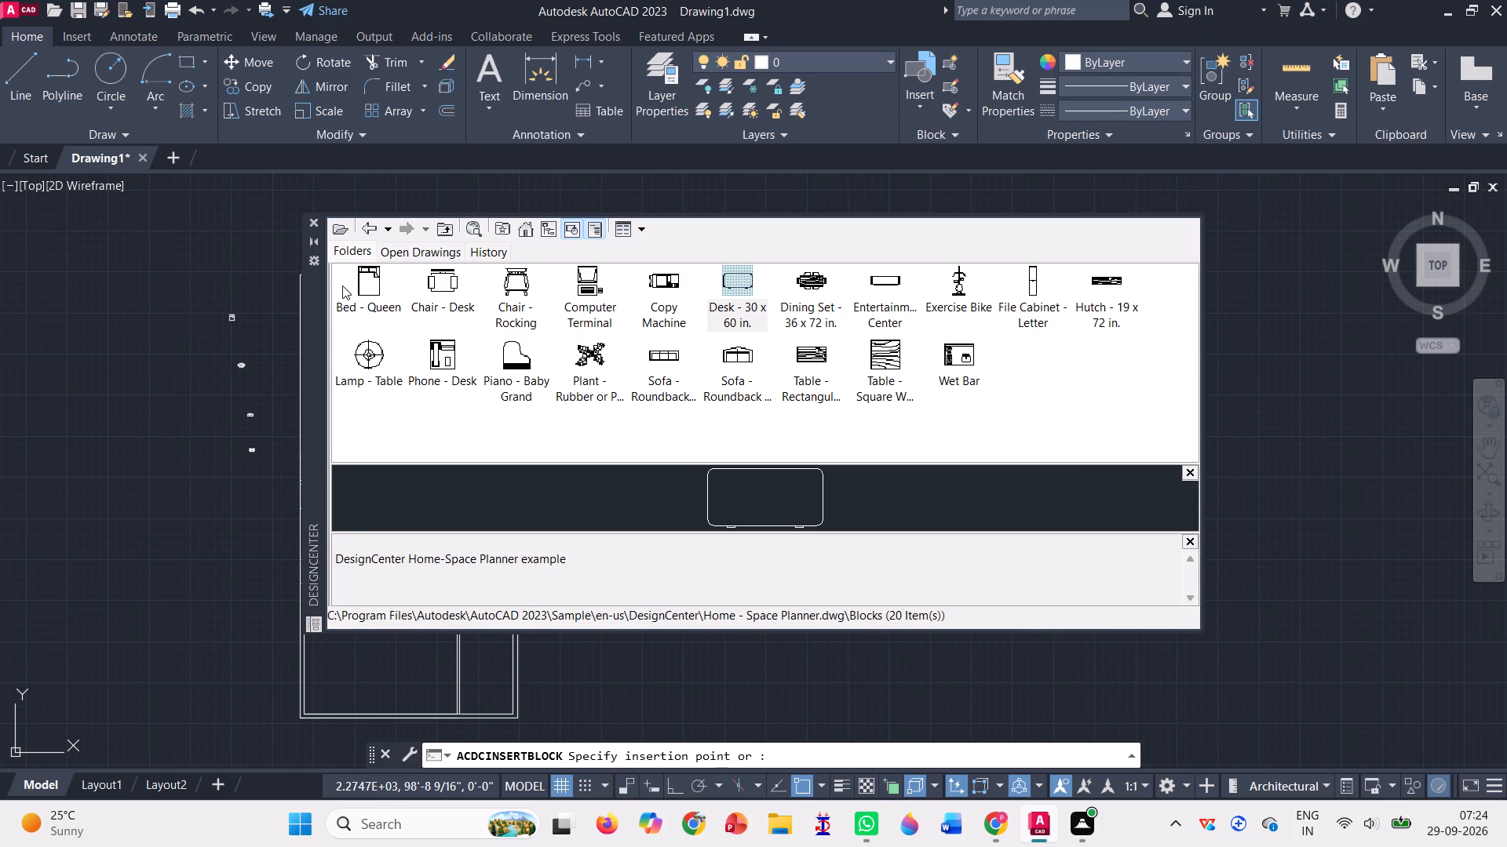
{"action": "left_click", "coordinate": [251, 278]}
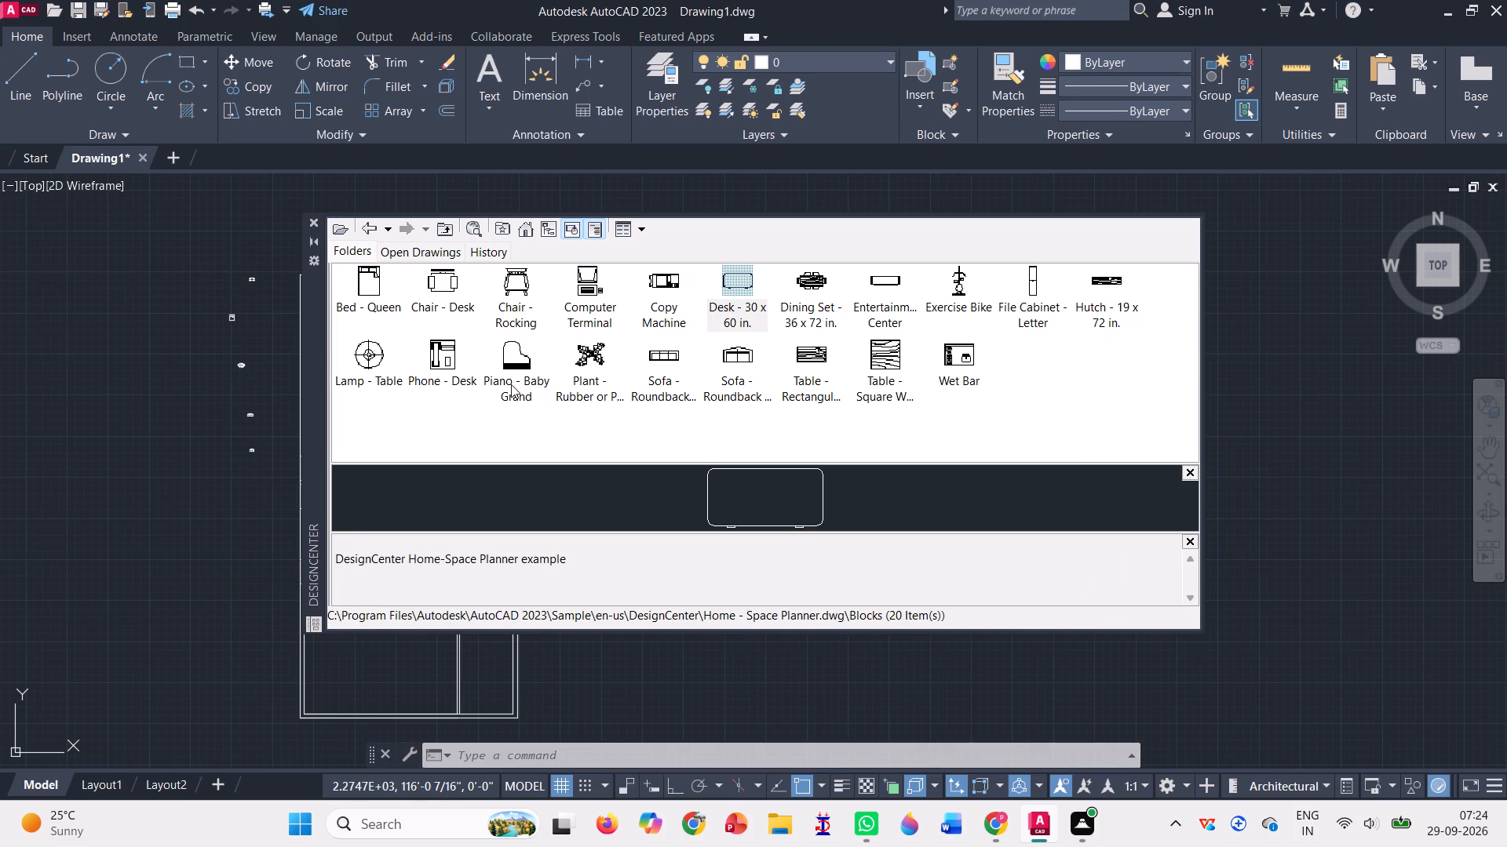
Open the blocks of Kitchens.dwg from the DesignCenter sample folder.
{"action": "left_click", "coordinate": [367, 230]}
{"action": "left_click", "coordinate": [367, 230]}
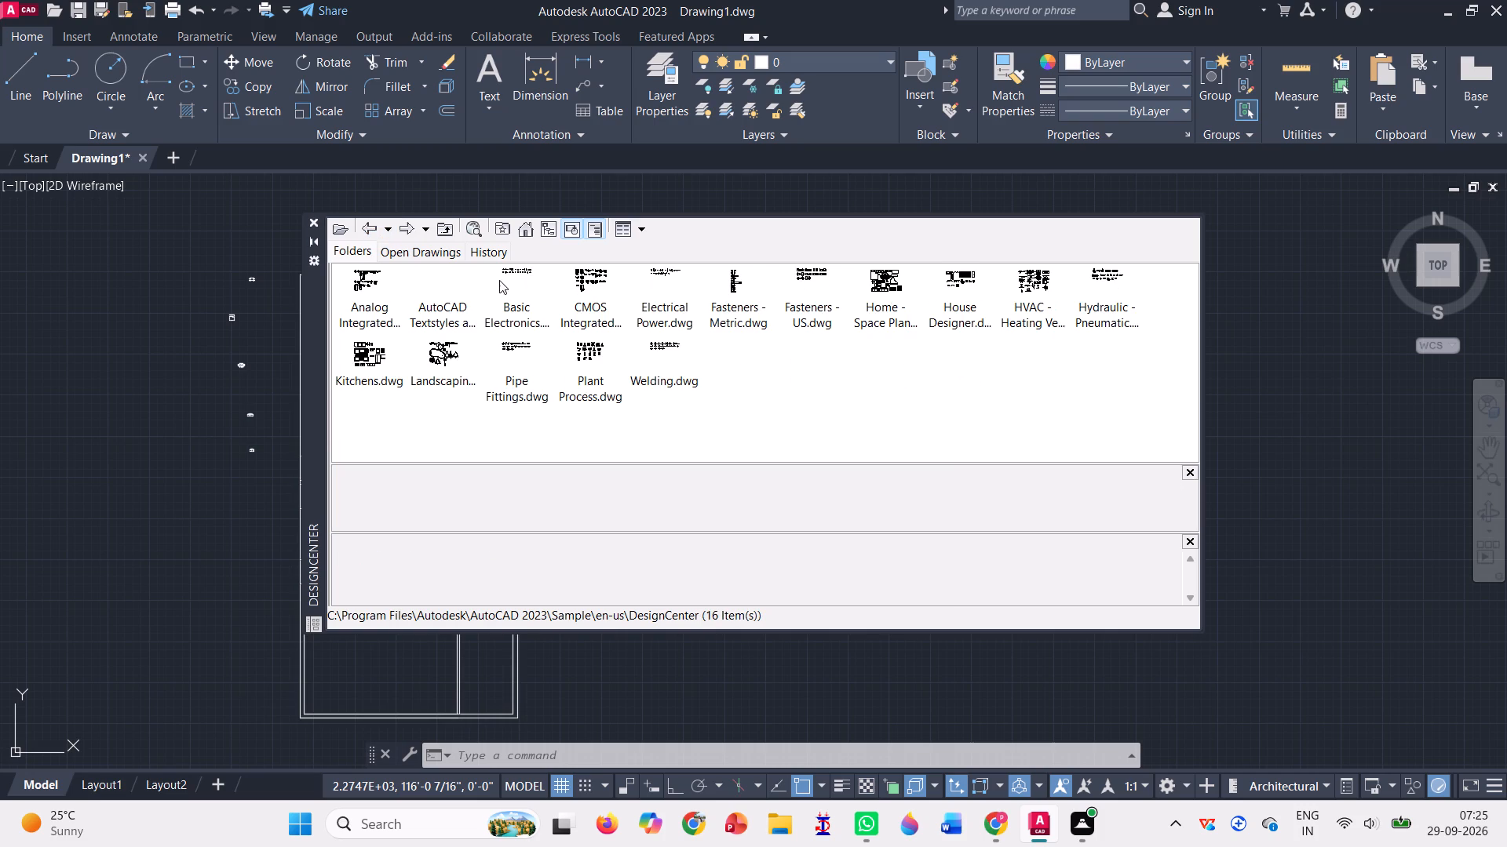
{"action": "double_click", "coordinate": [373, 353]}
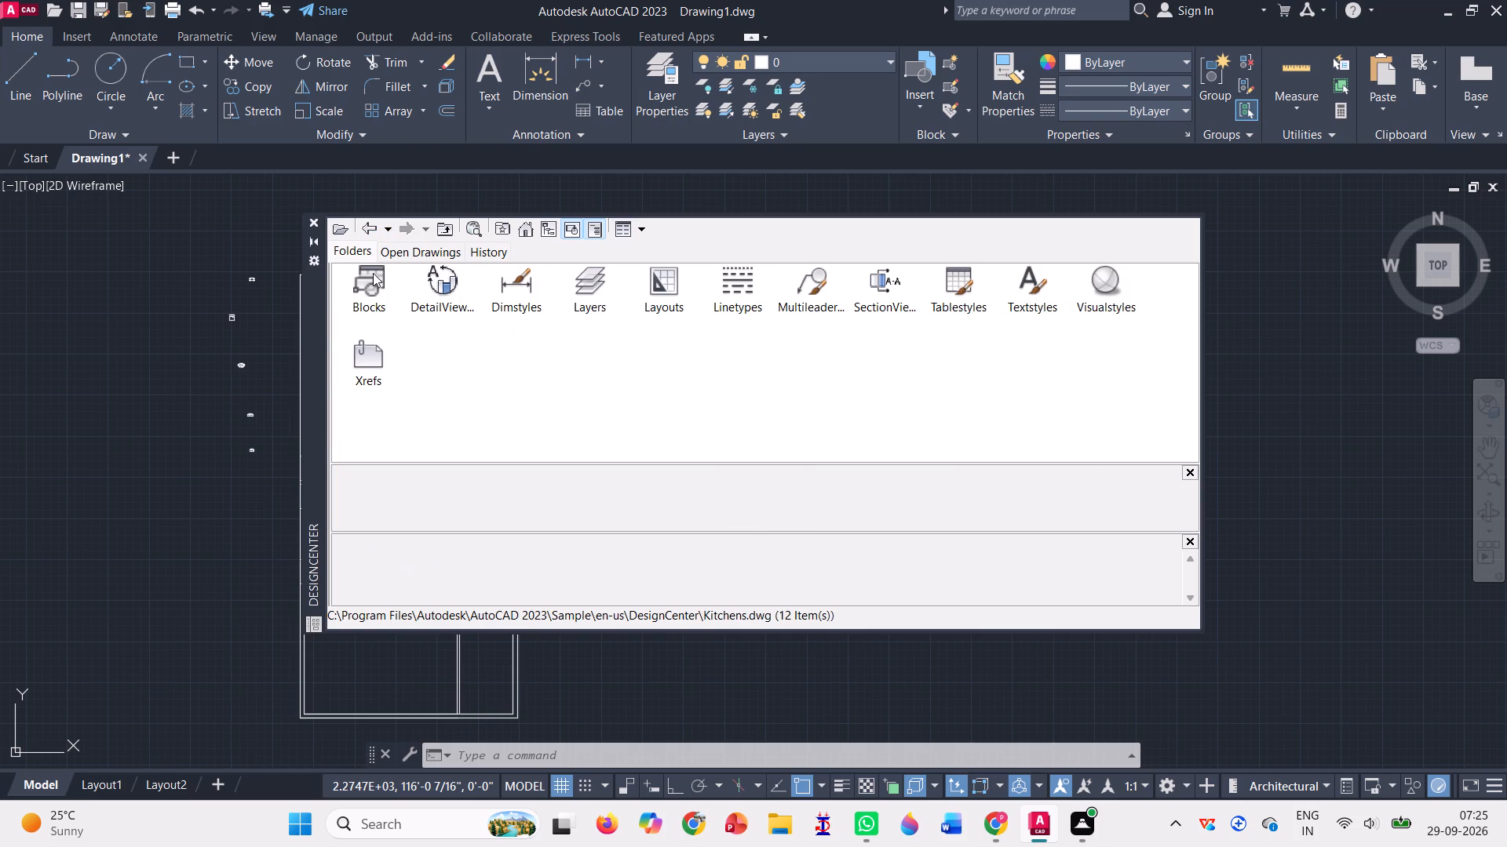
{"action": "double_click", "coordinate": [373, 273]}
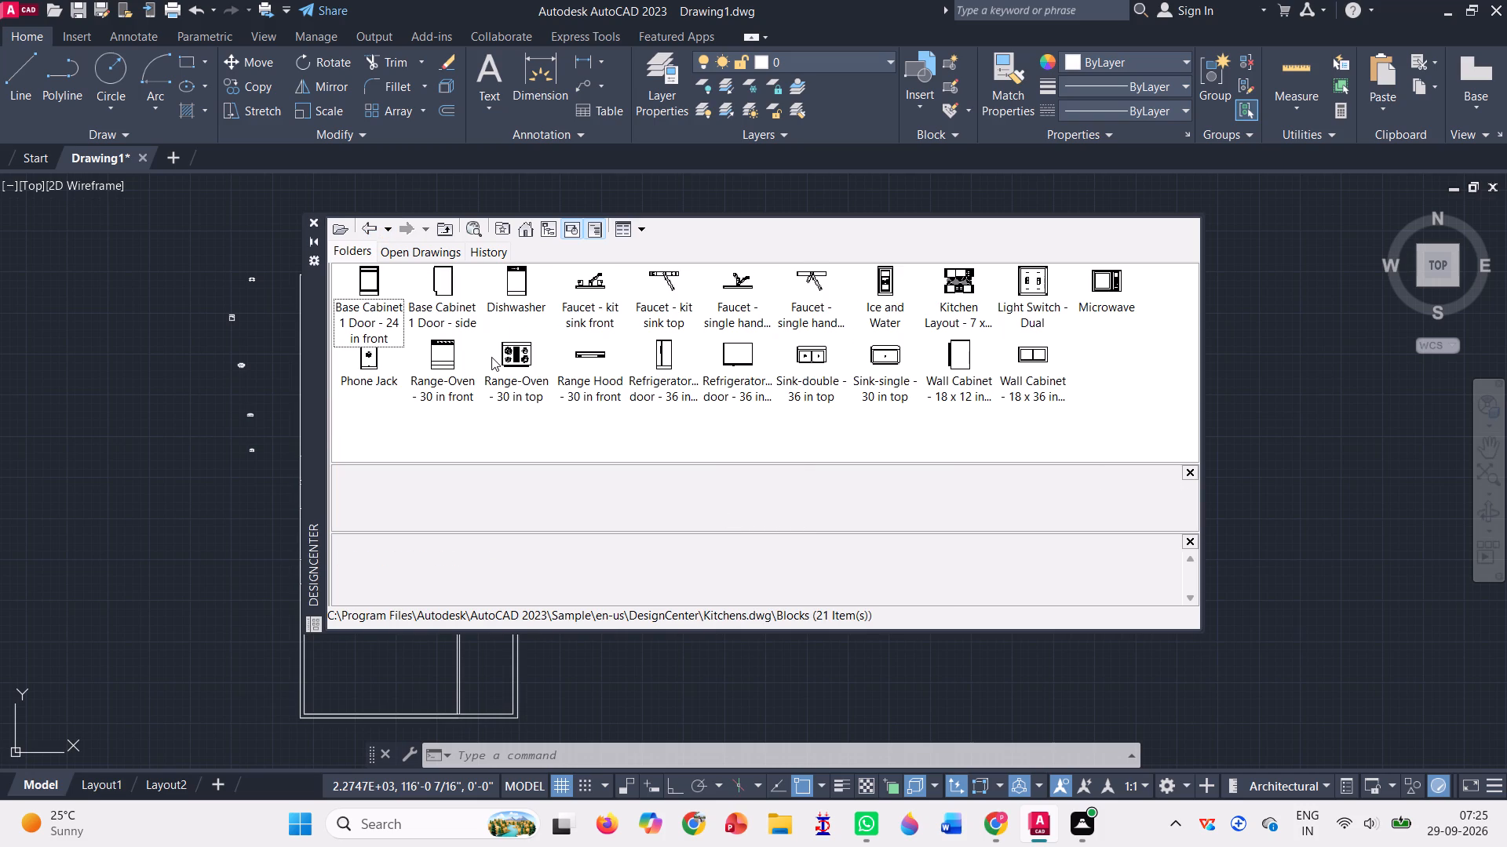
Insert the Range-Oven - 30 in top and Sink-double - 36 in top blocks side by side outside the plan's lower right wall.
{"action": "left_click", "coordinate": [491, 357]}
{"action": "double_click", "coordinate": [526, 357]}
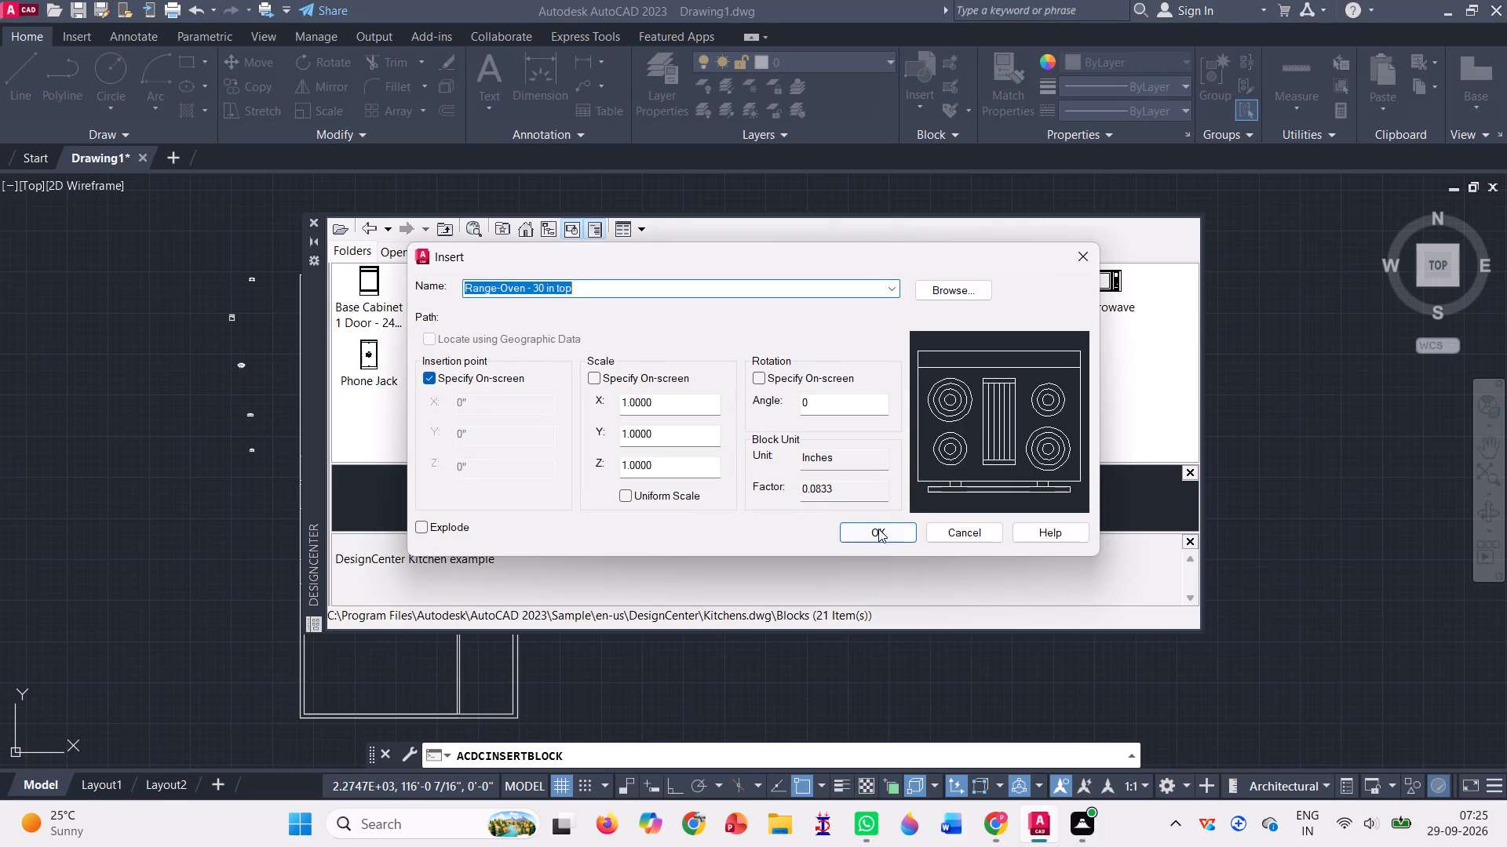
{"action": "left_click", "coordinate": [879, 530]}
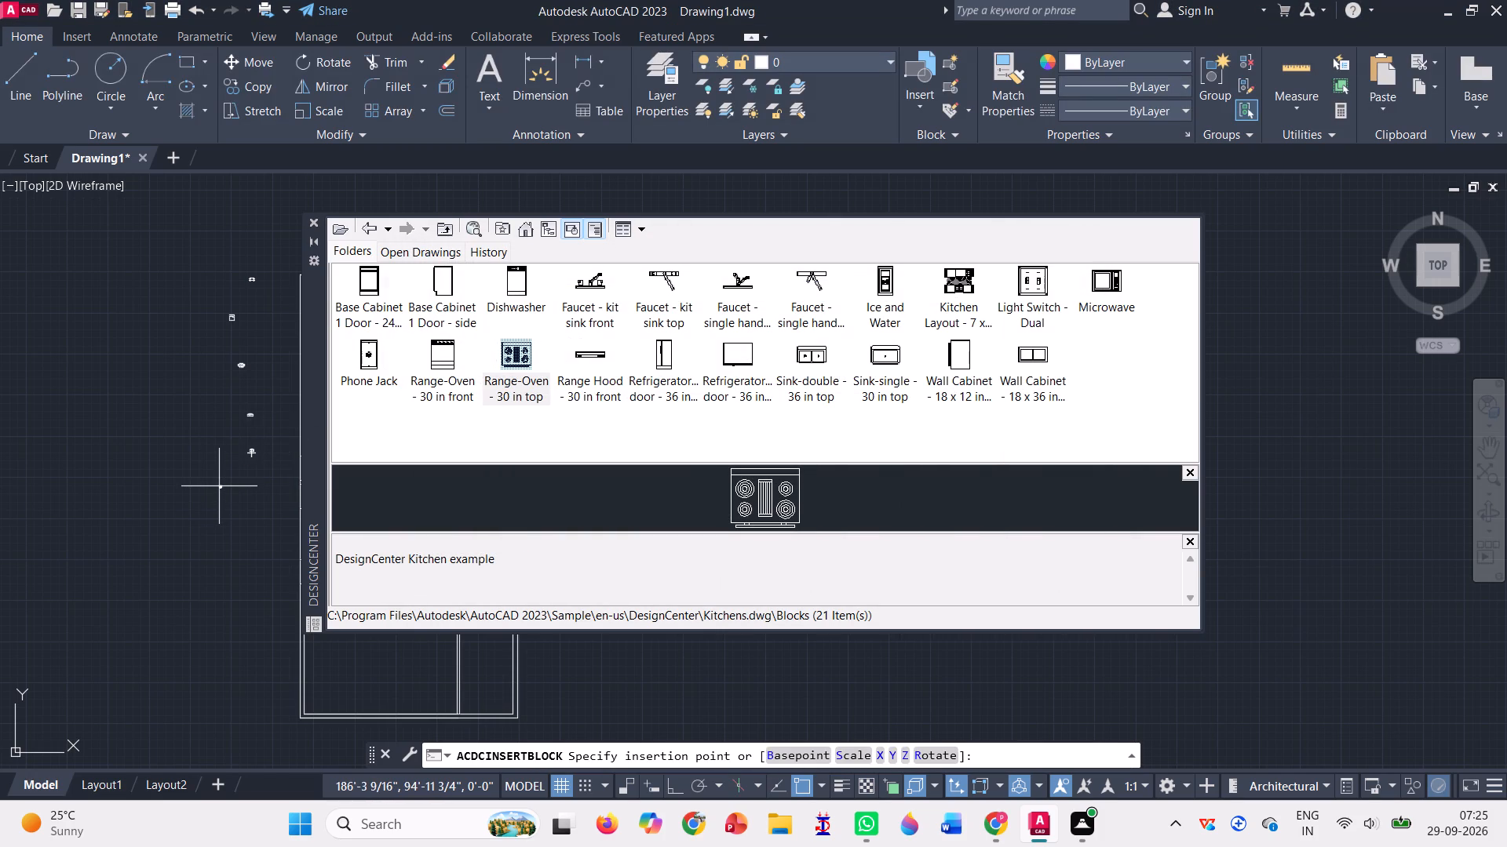
{"action": "left_click", "coordinate": [557, 649]}
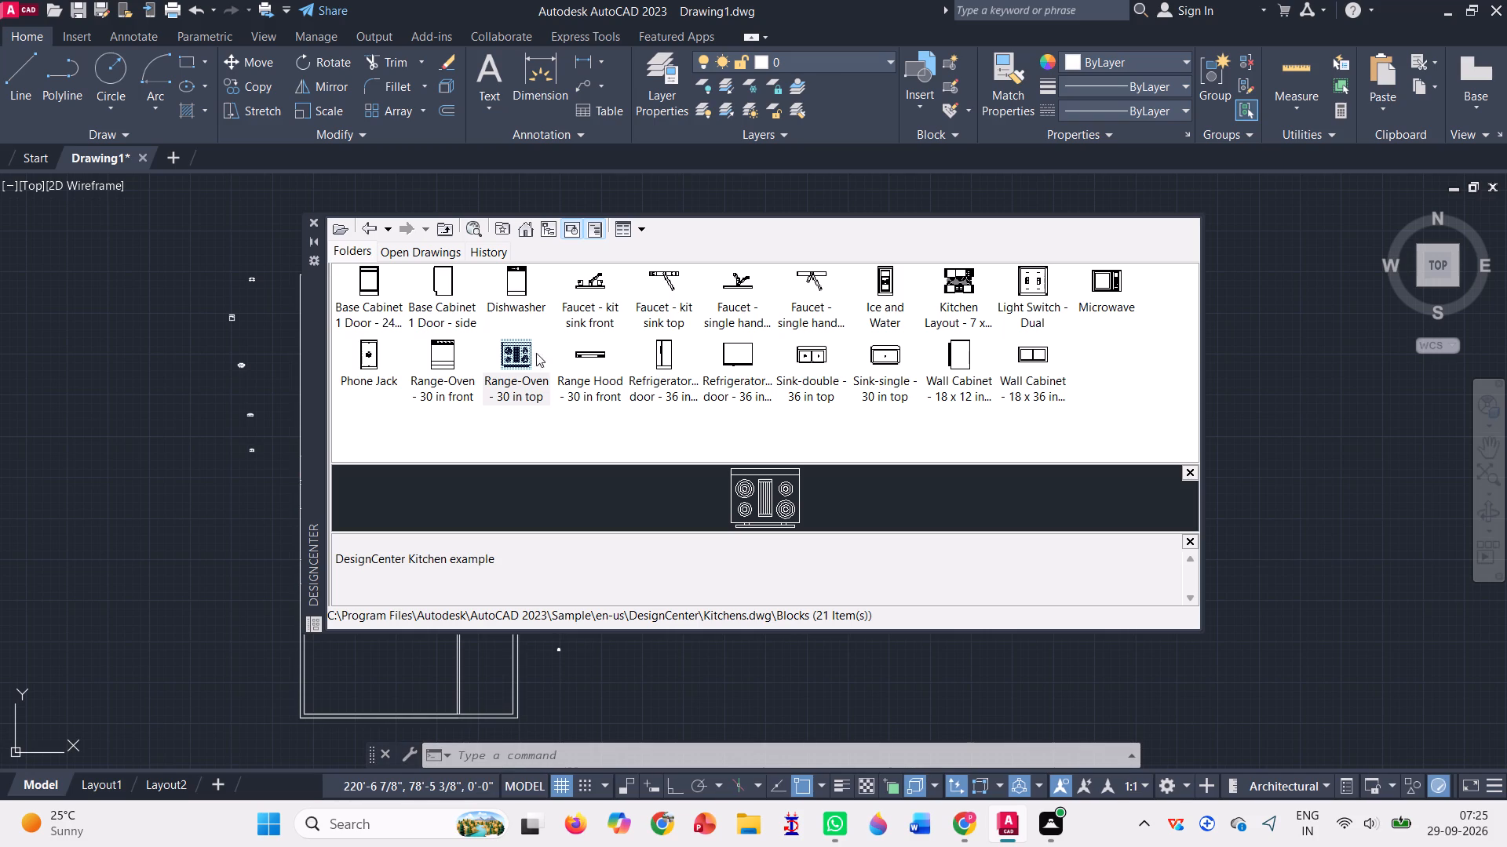
{"action": "double_click", "coordinate": [808, 360]}
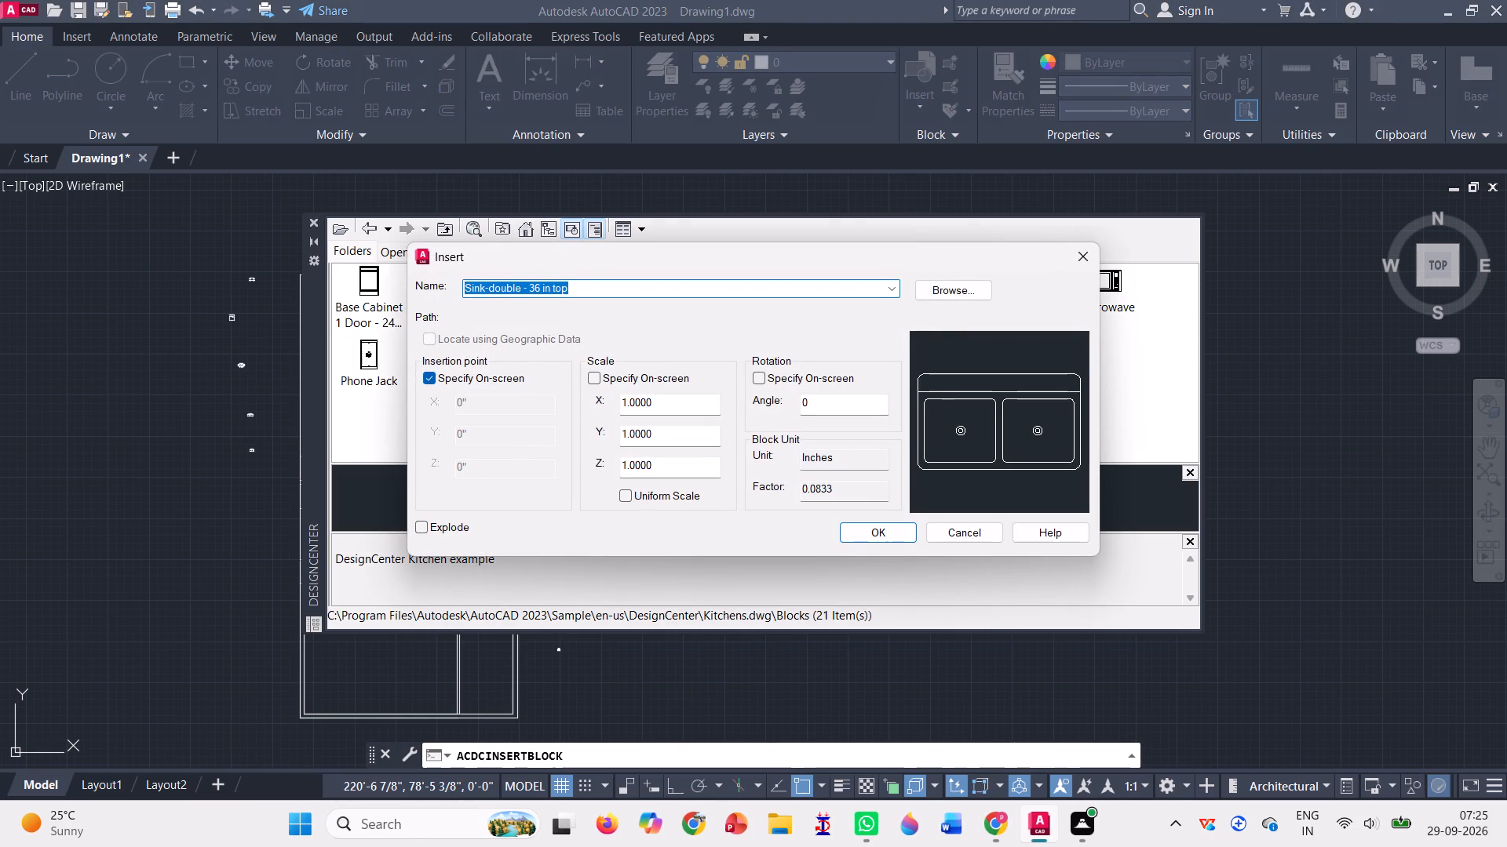
{"action": "left_click", "coordinate": [891, 535]}
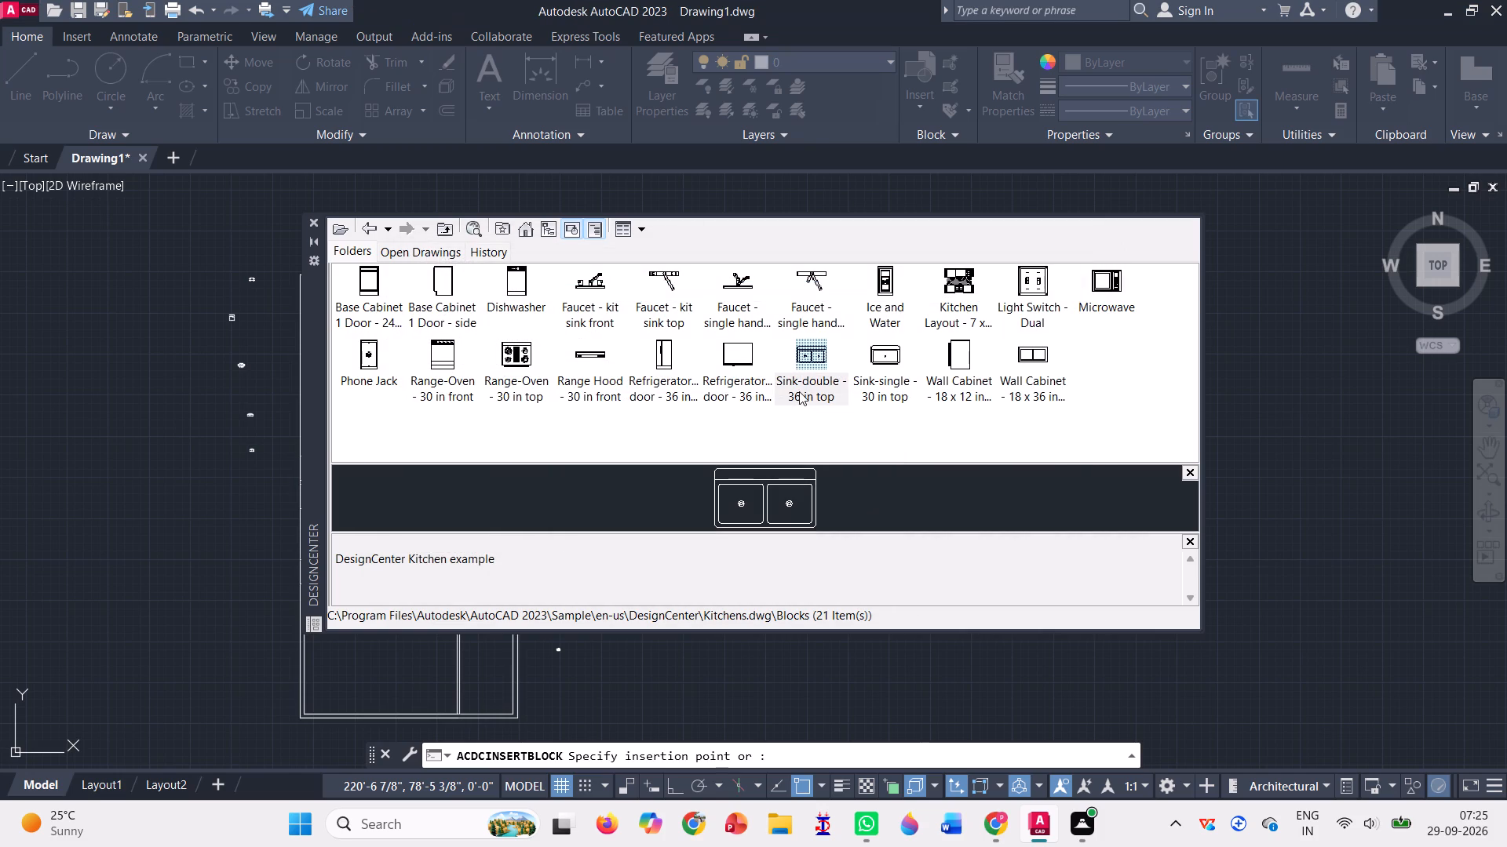
{"action": "left_click", "coordinate": [593, 649]}
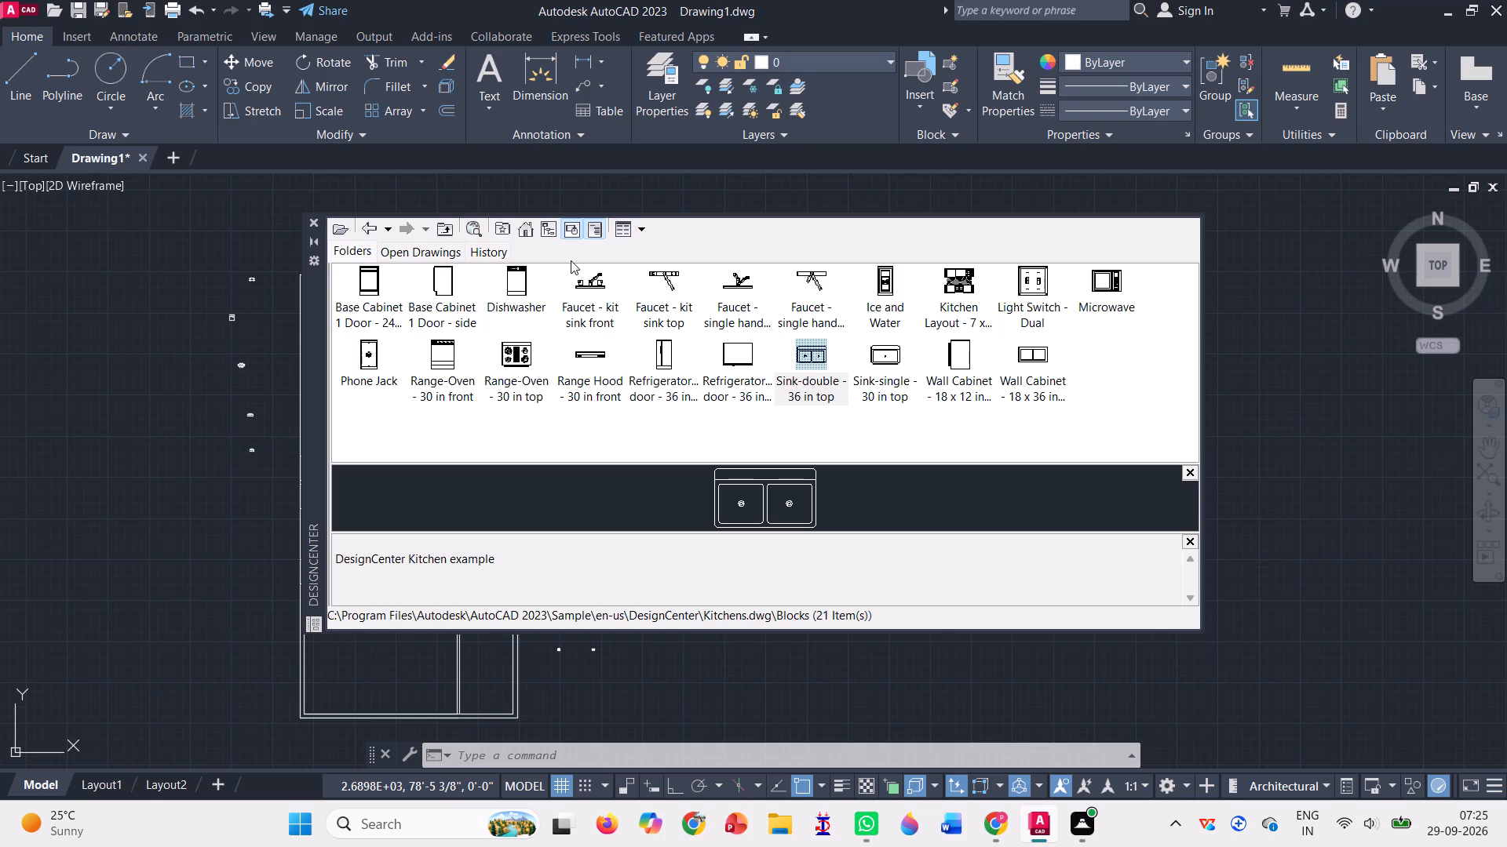
Open the blocks of House Designer.dwg from the DesignCenter sample folder.
{"action": "left_click", "coordinate": [372, 231]}
{"action": "left_click", "coordinate": [372, 231]}
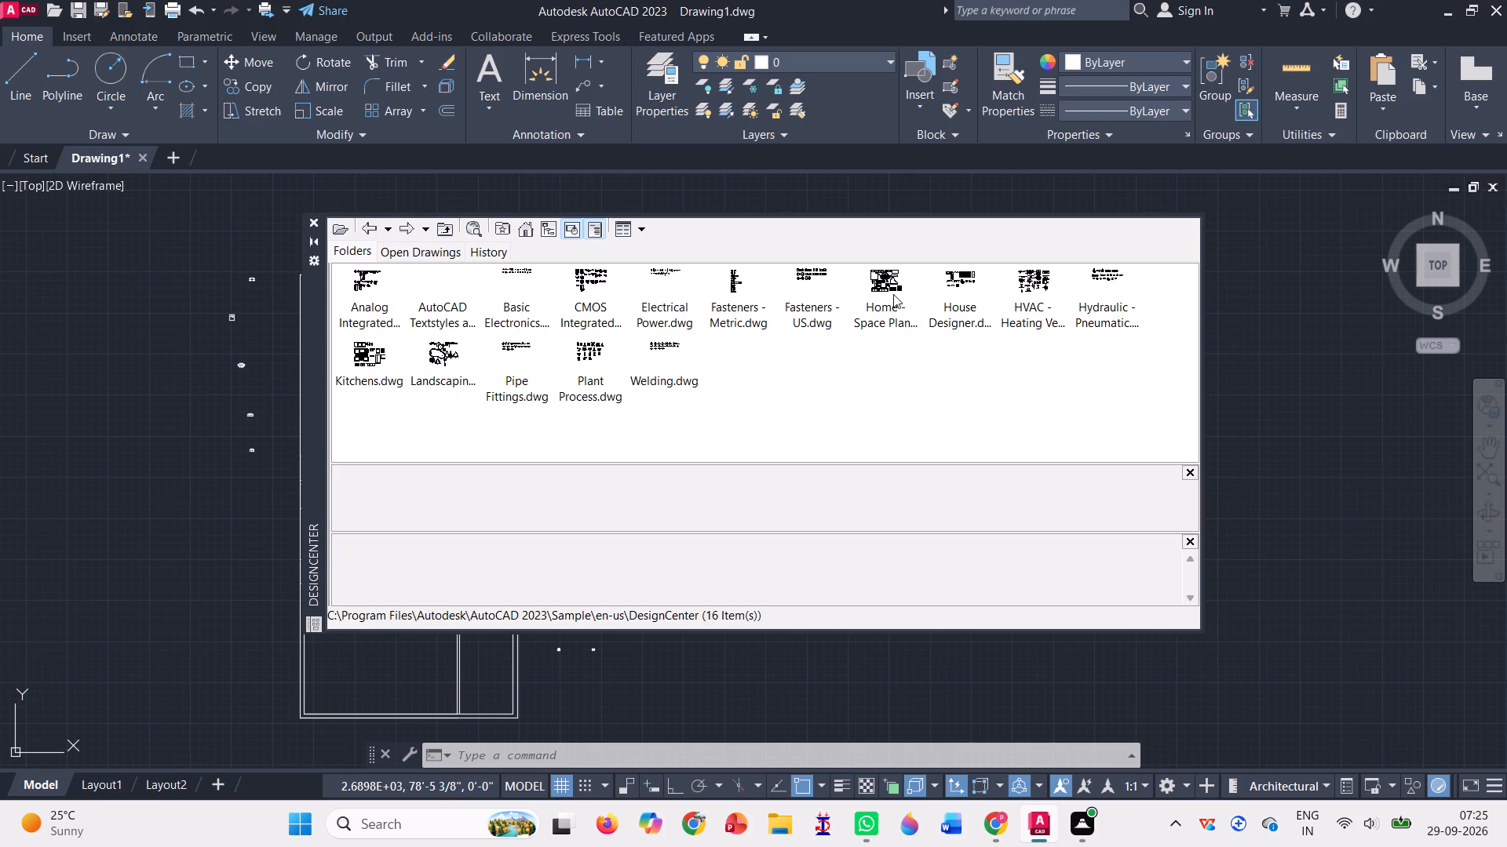
{"action": "double_click", "coordinate": [964, 276]}
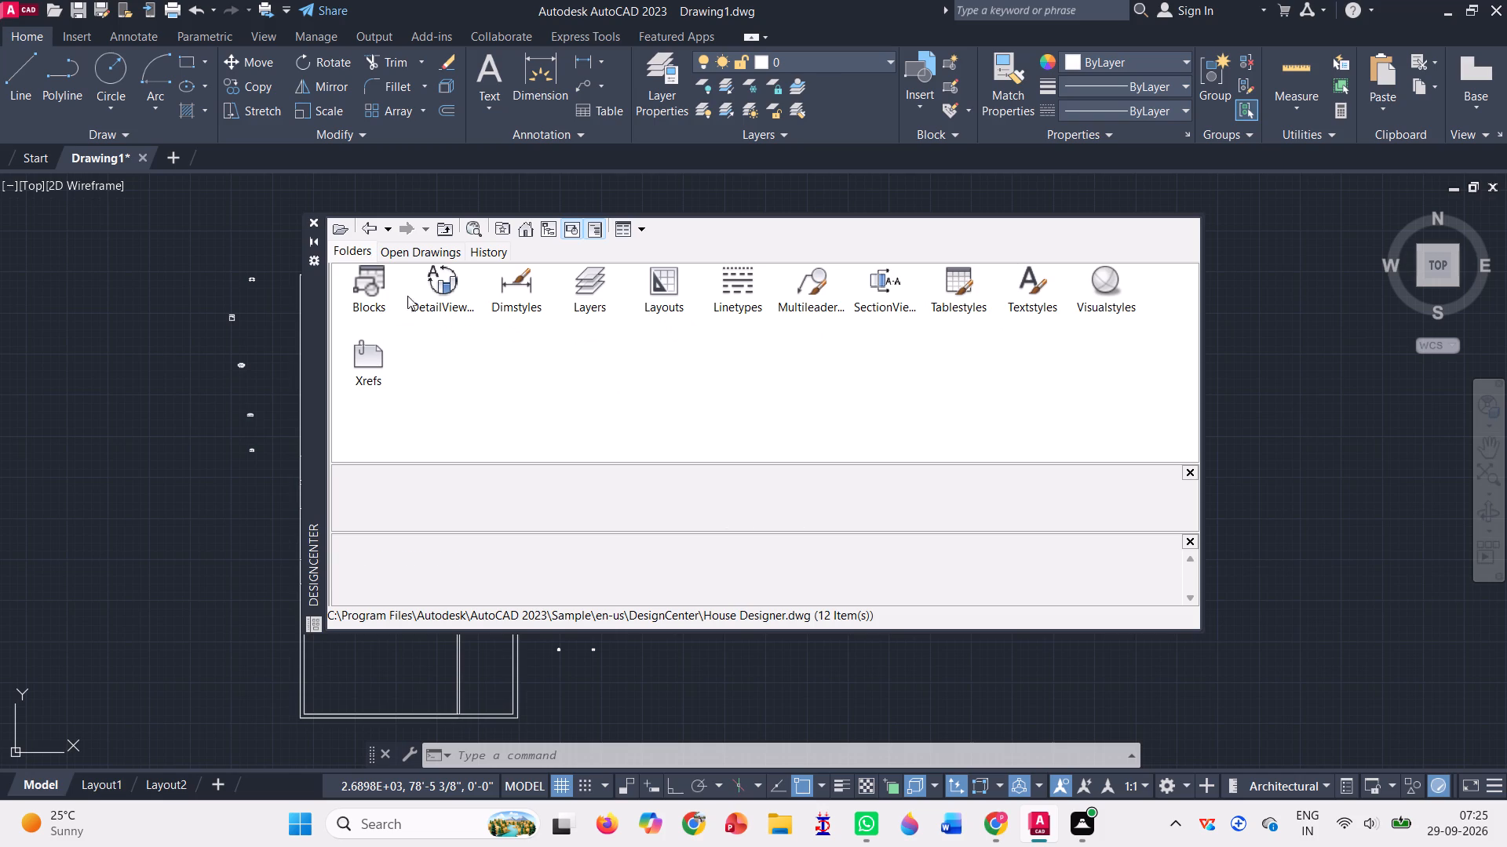
{"action": "double_click", "coordinate": [366, 274]}
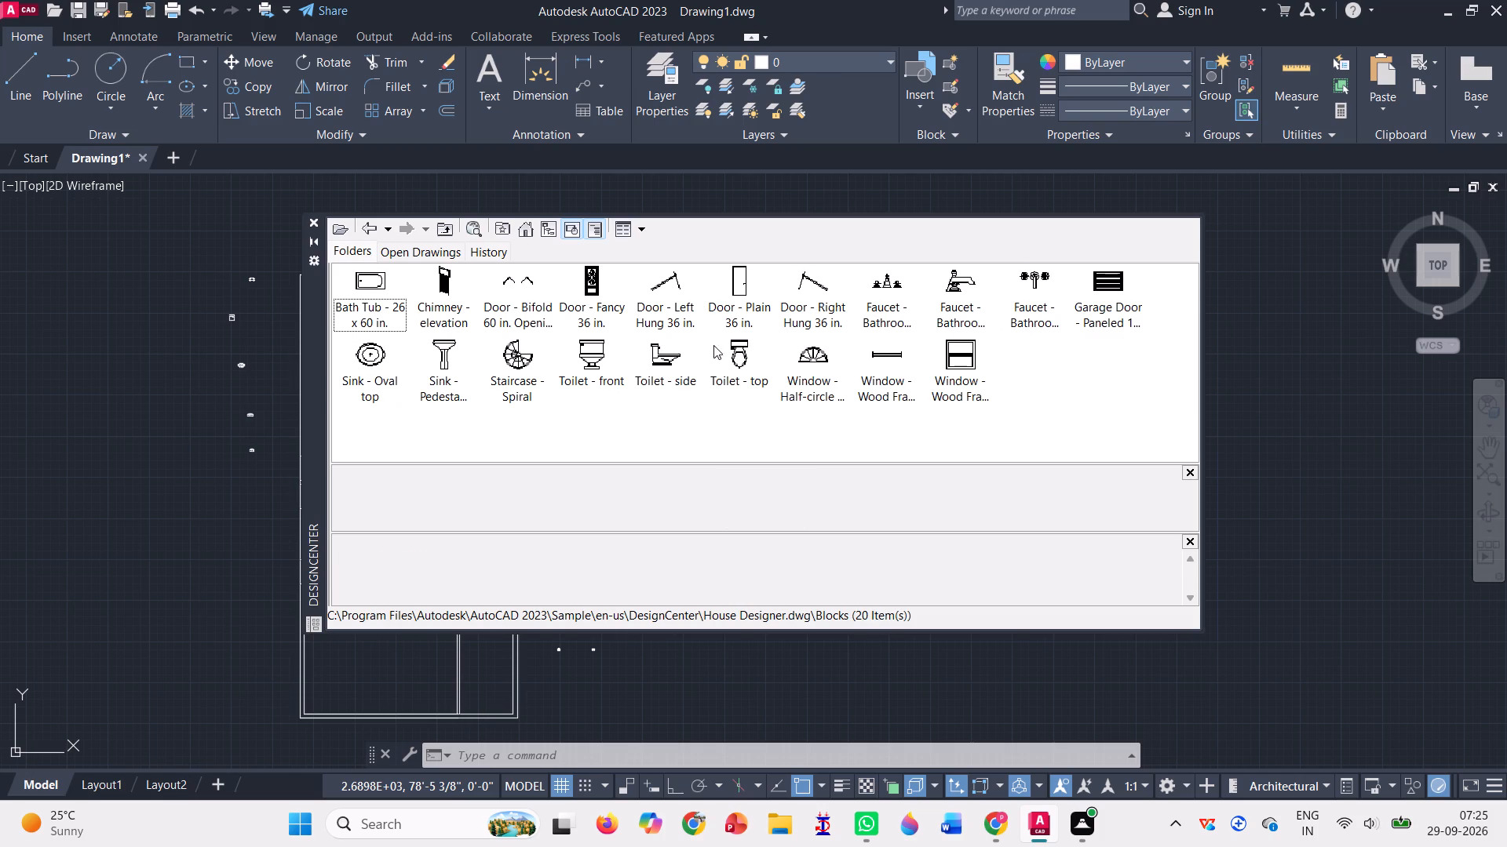
Insert the Toilet - top and Sink - Oval top blocks side by side above the plan's upper right corner, and close DesignCenter.
{"action": "double_click", "coordinate": [742, 353]}
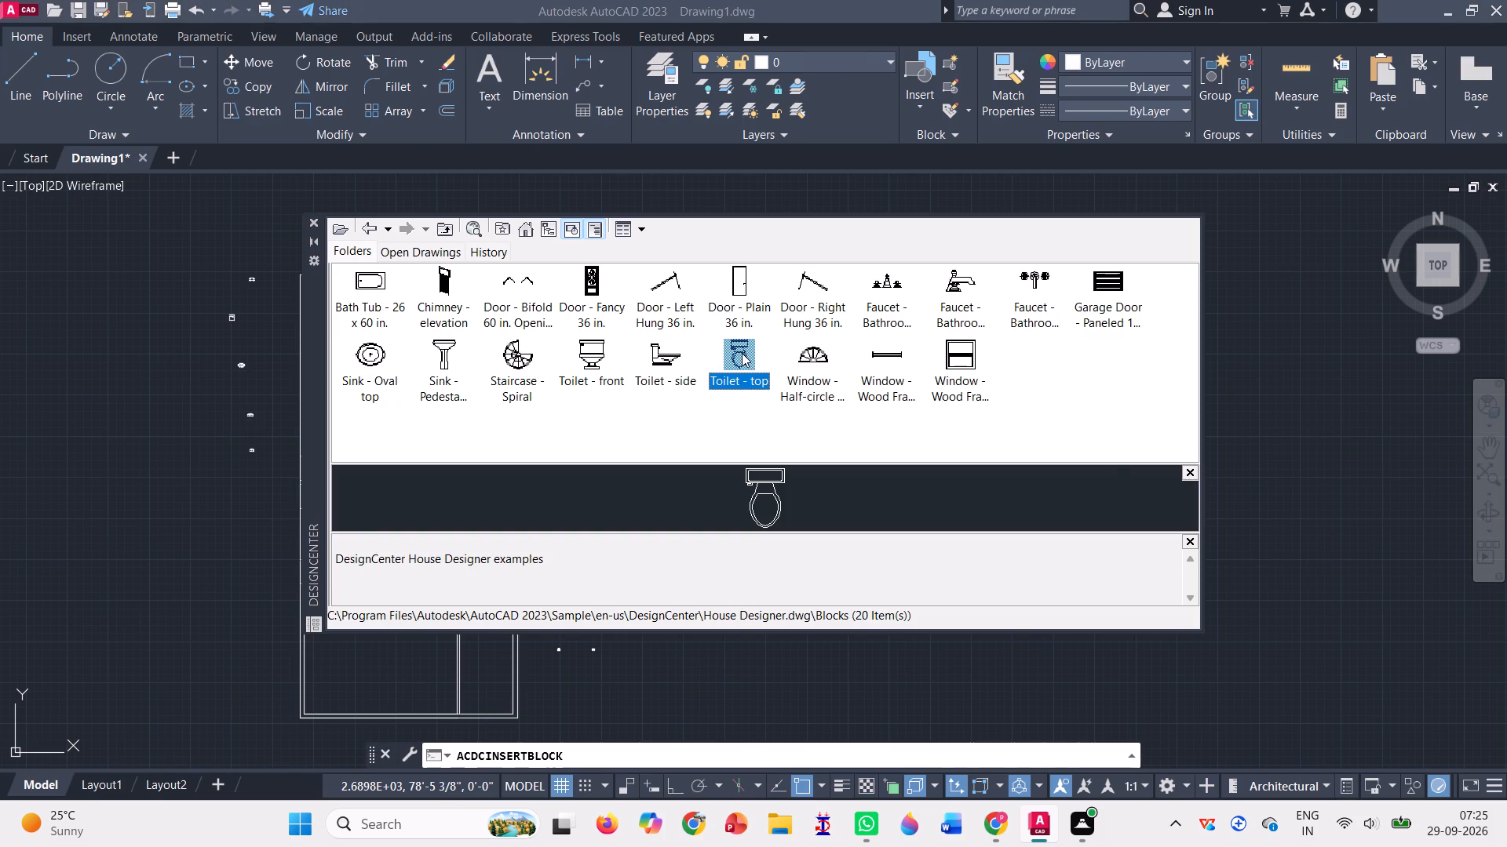
{"action": "left_click", "coordinate": [871, 527]}
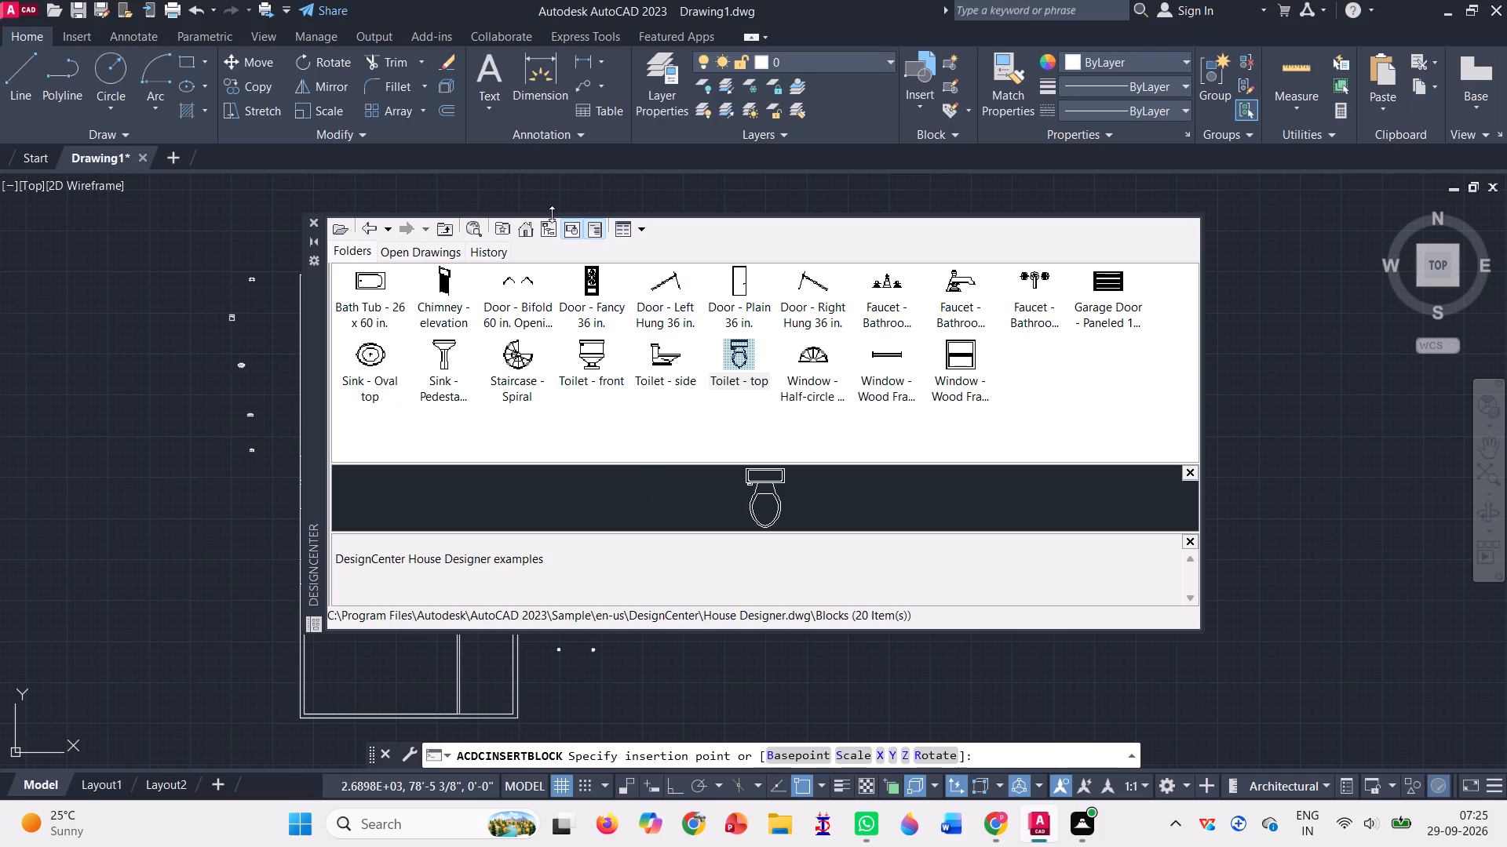
{"action": "left_click", "coordinate": [551, 199]}
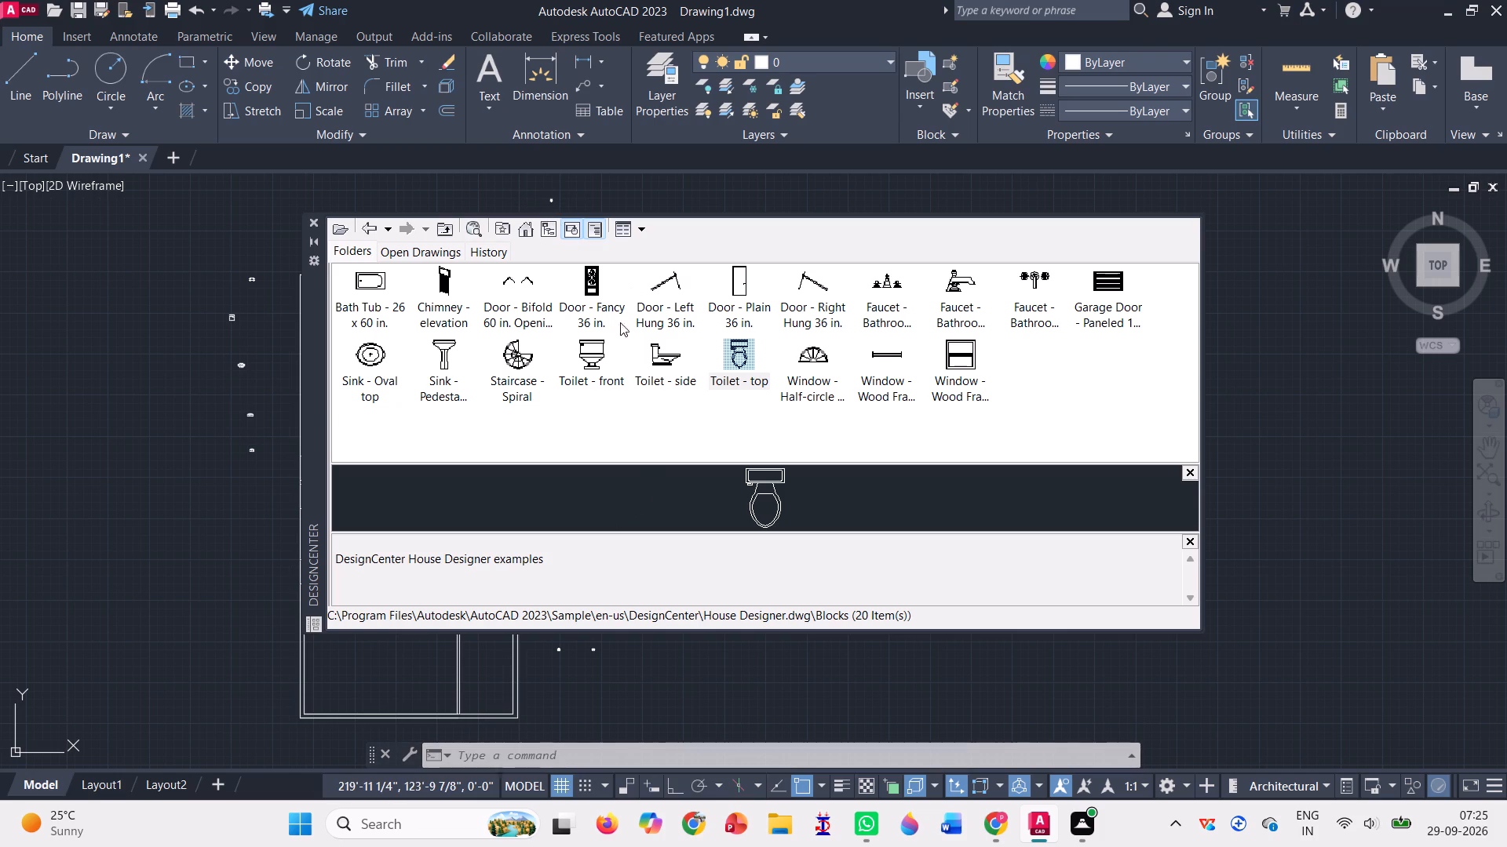
{"action": "double_click", "coordinate": [370, 358]}
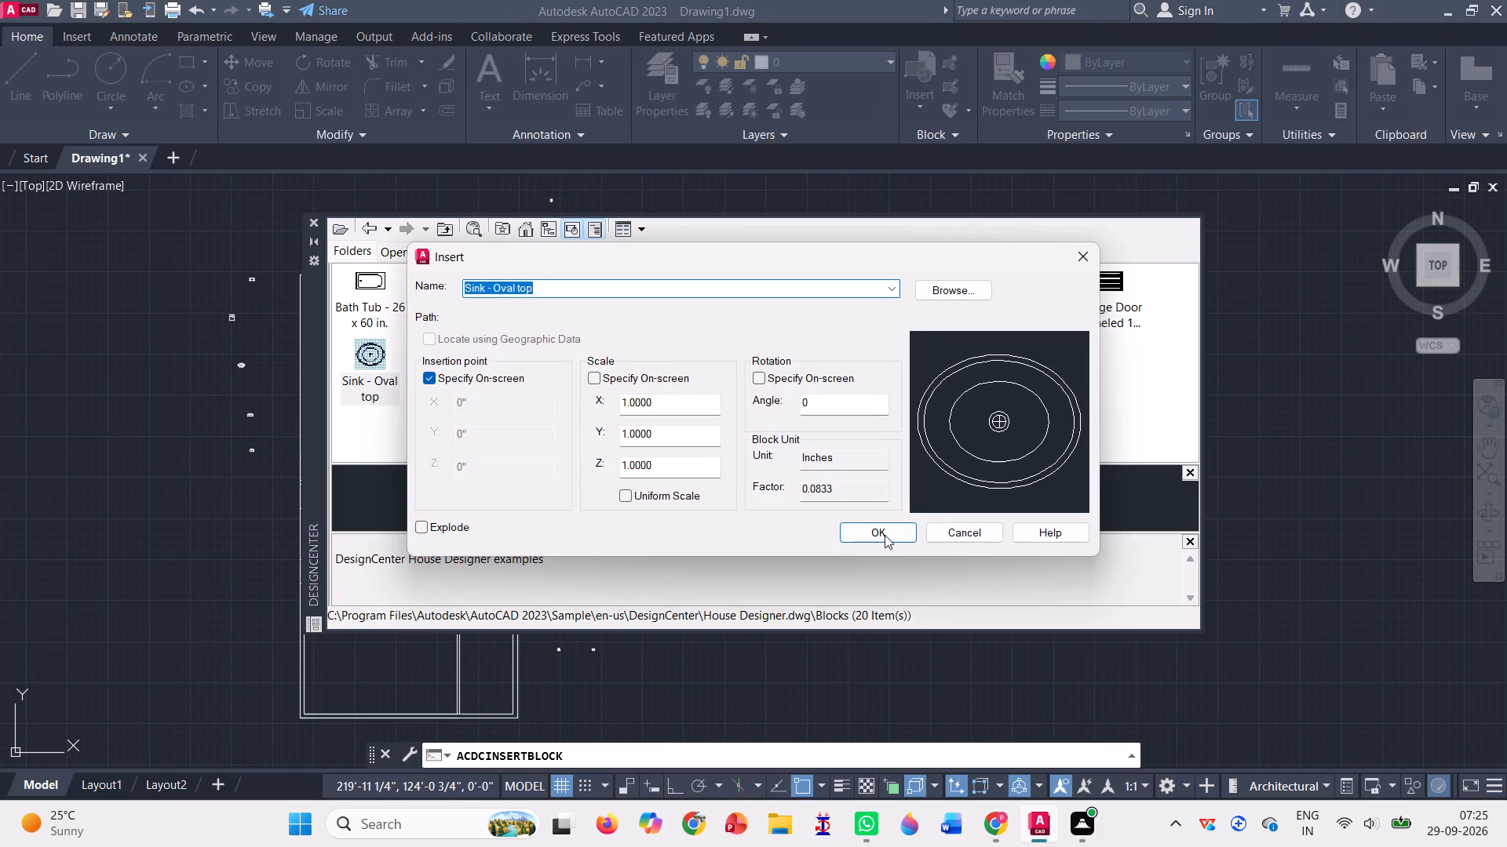
{"action": "left_click", "coordinate": [885, 535]}
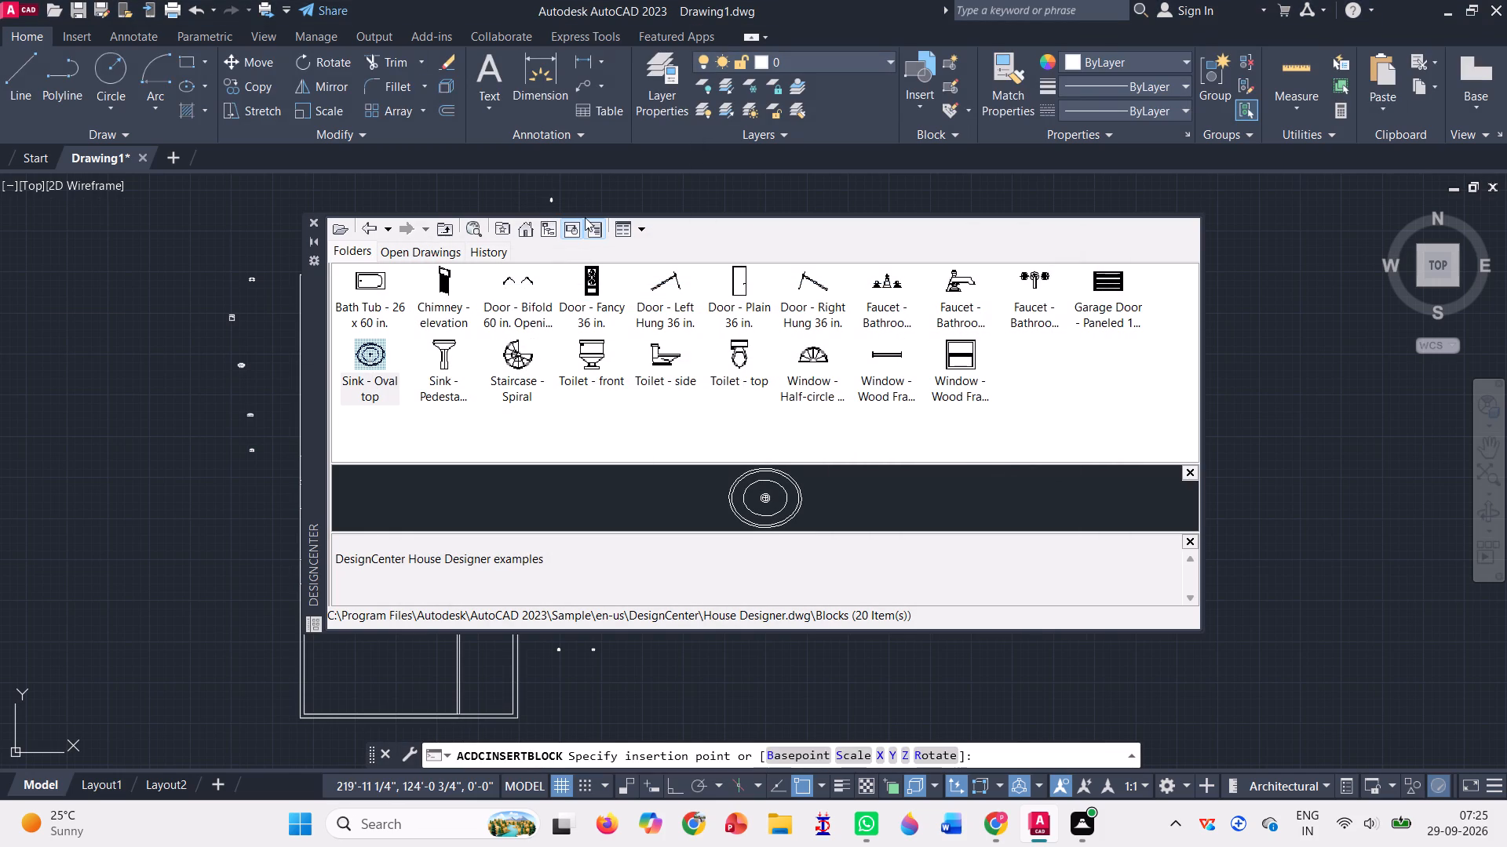
{"action": "left_click", "coordinate": [589, 205]}
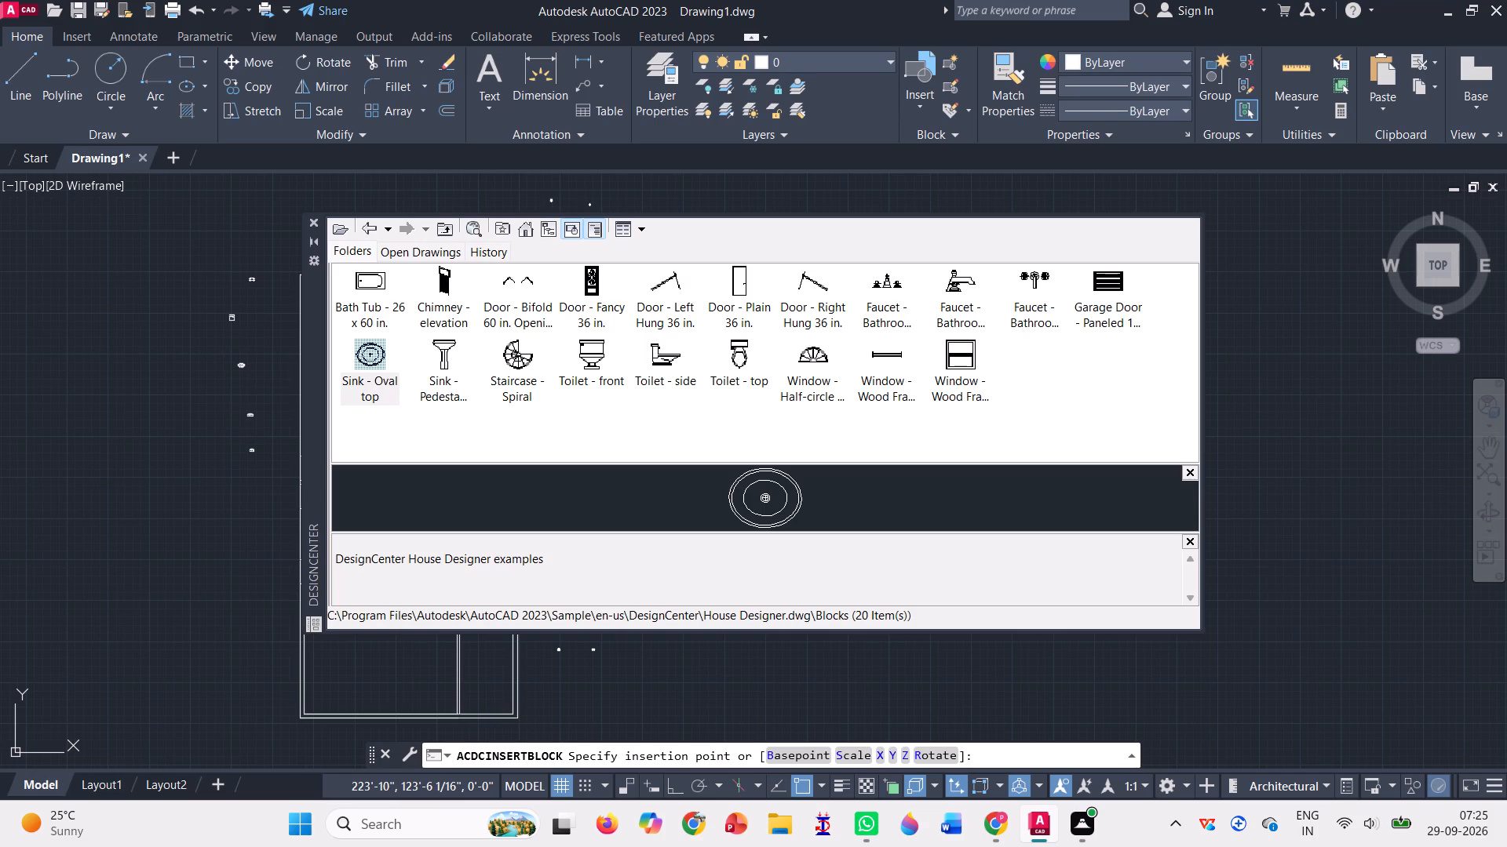
{"action": "left_click", "coordinate": [314, 223]}
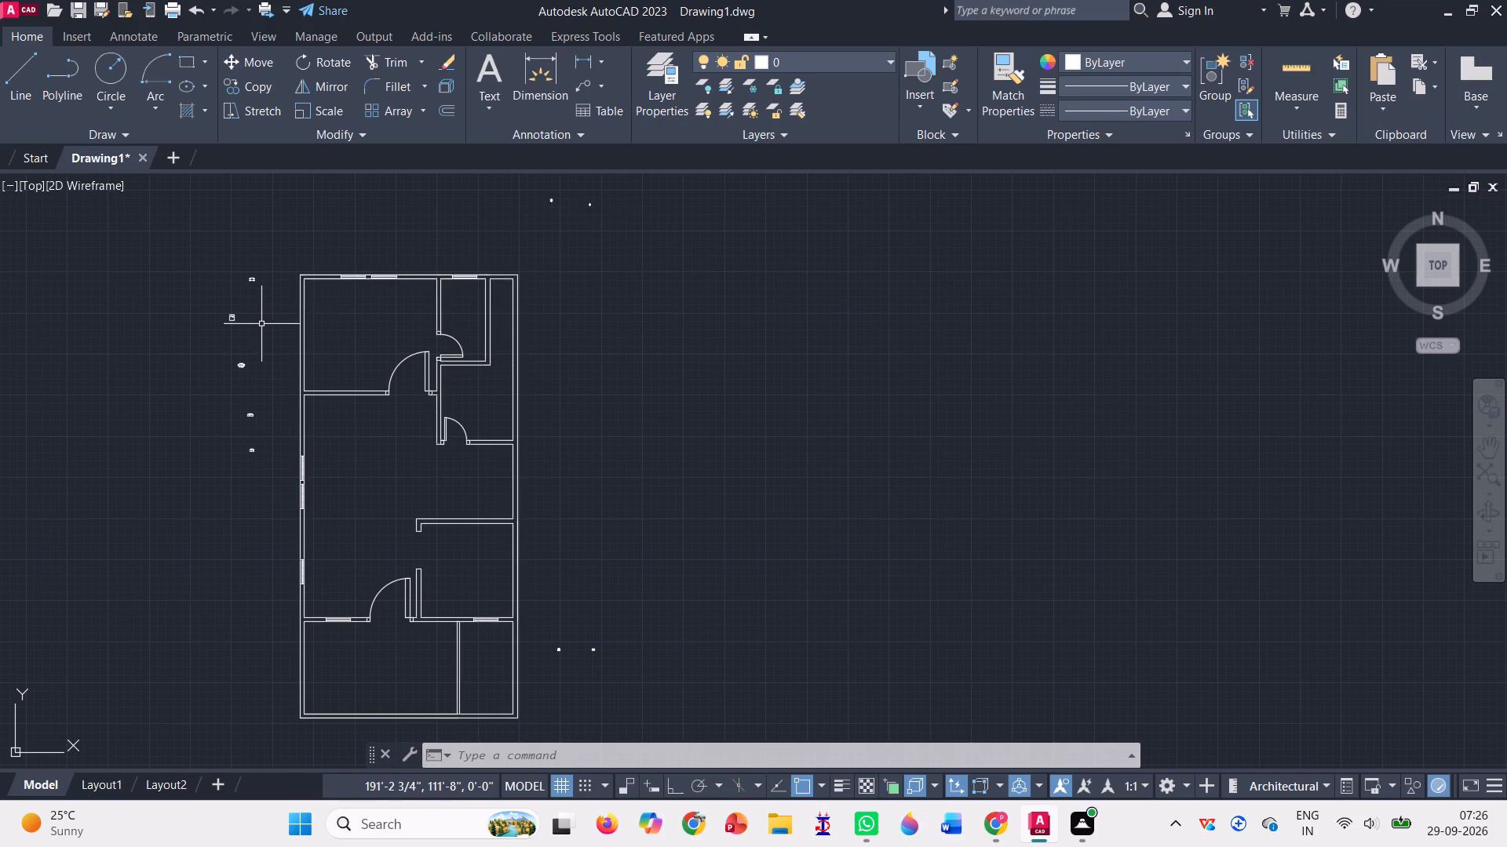
{"action": "scroll", "coordinate": [251, 326], "scroll_direction": "up", "scroll_amount": 2}
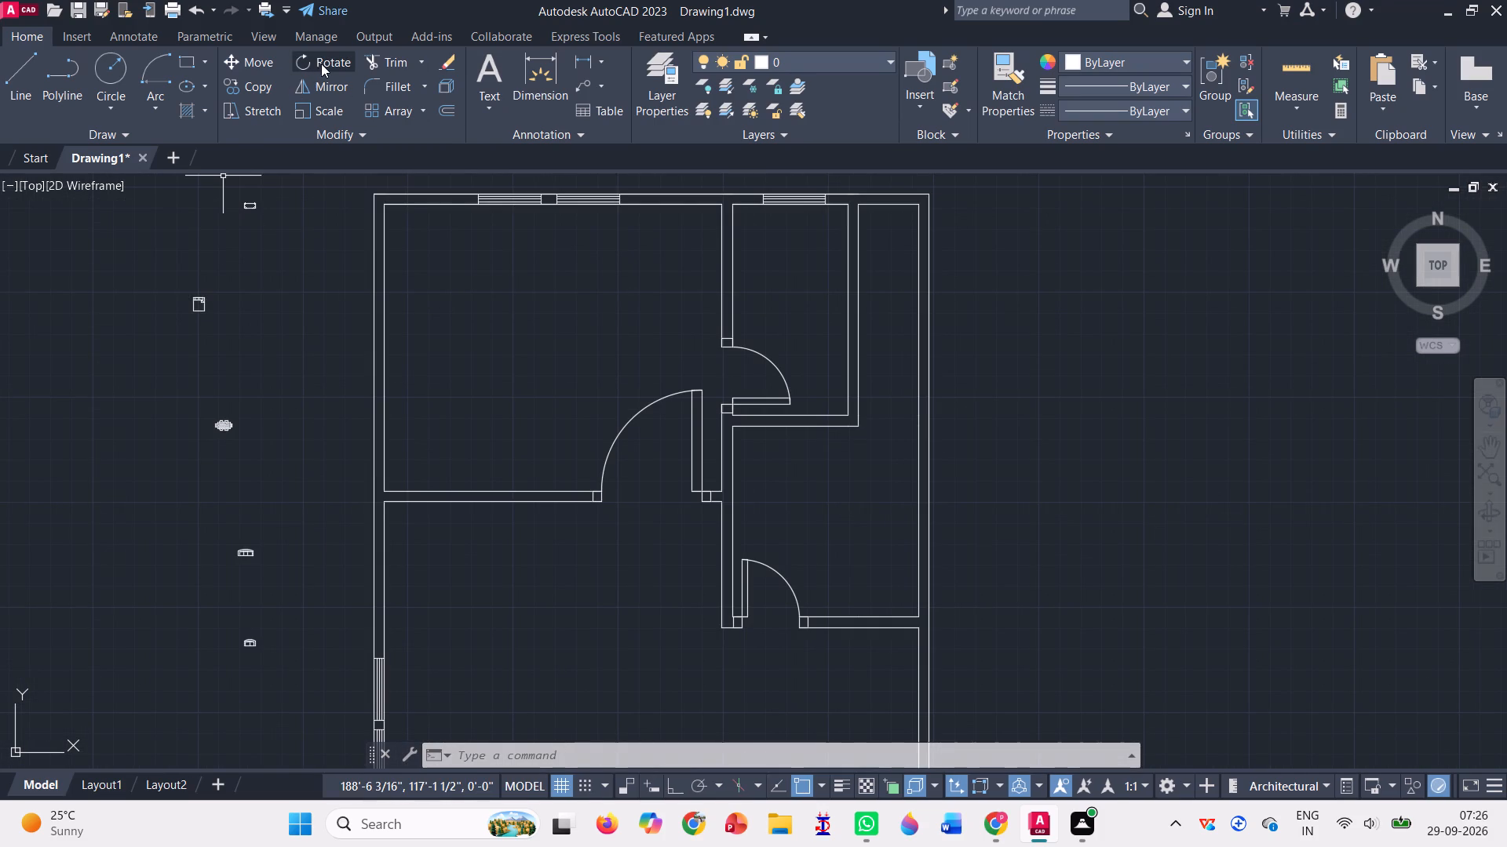
Rotate the bed block outside the plan 90° counterclockwise about its upper right corner, with Ortho on.
{"action": "left_click", "coordinate": [321, 64]}
{"action": "left_click", "coordinate": [195, 303]}
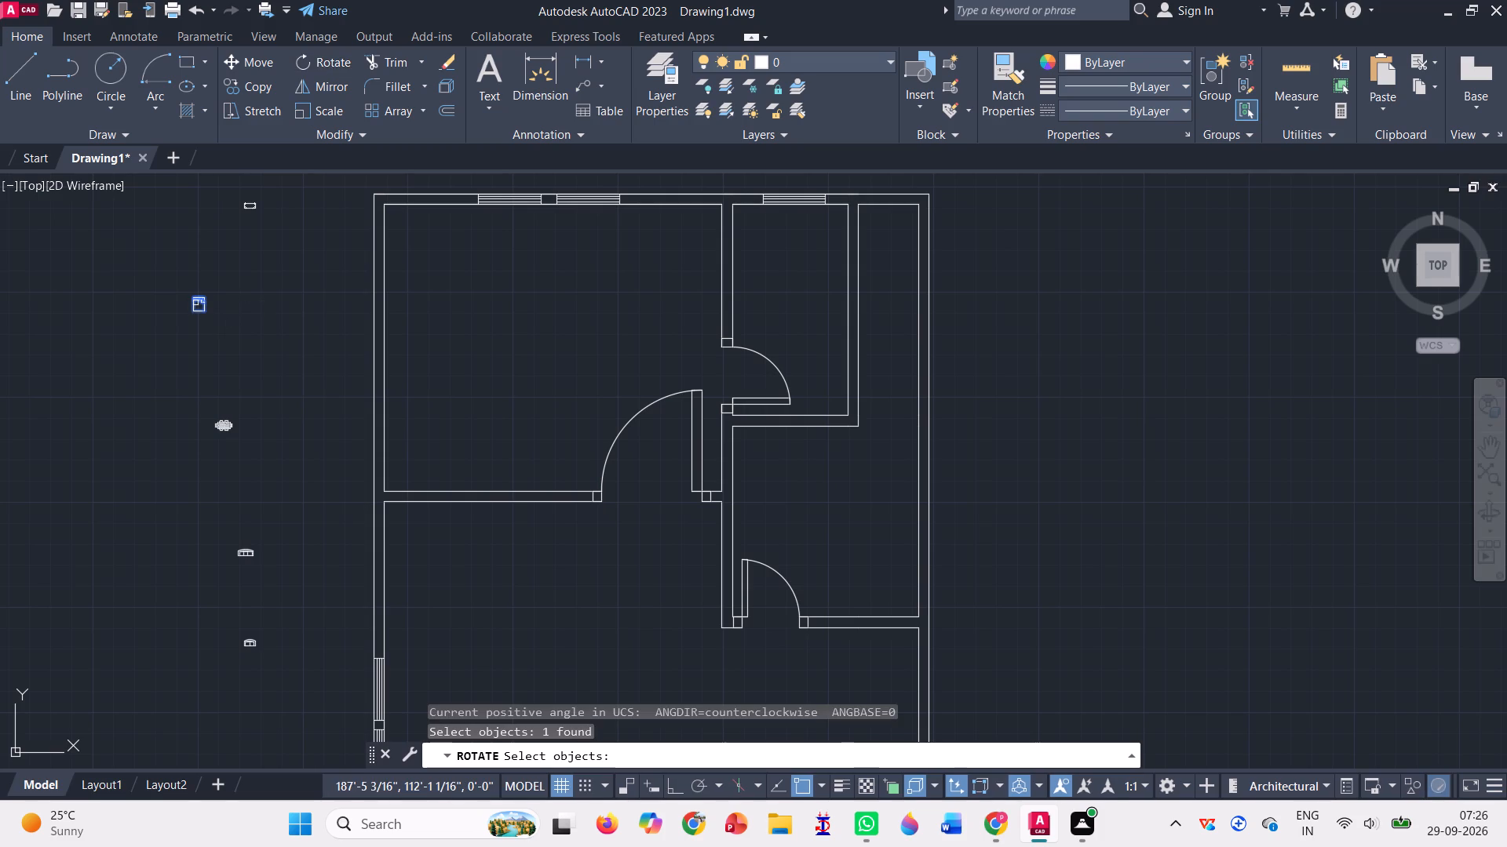
{"action": "key", "text": "Return"}
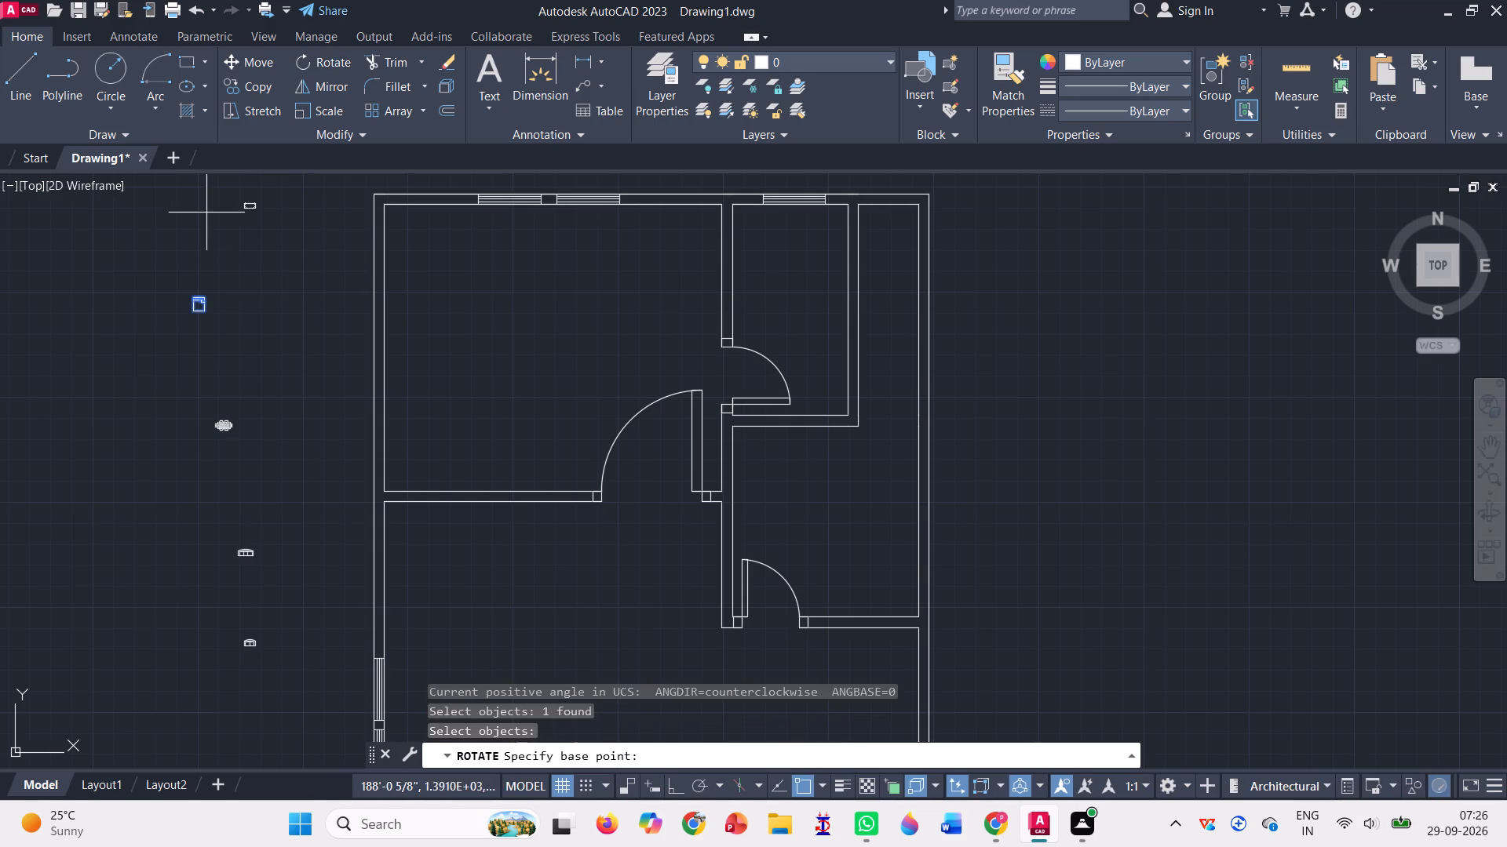
{"action": "scroll", "coordinate": [202, 297], "scroll_direction": "up", "scroll_amount": 3}
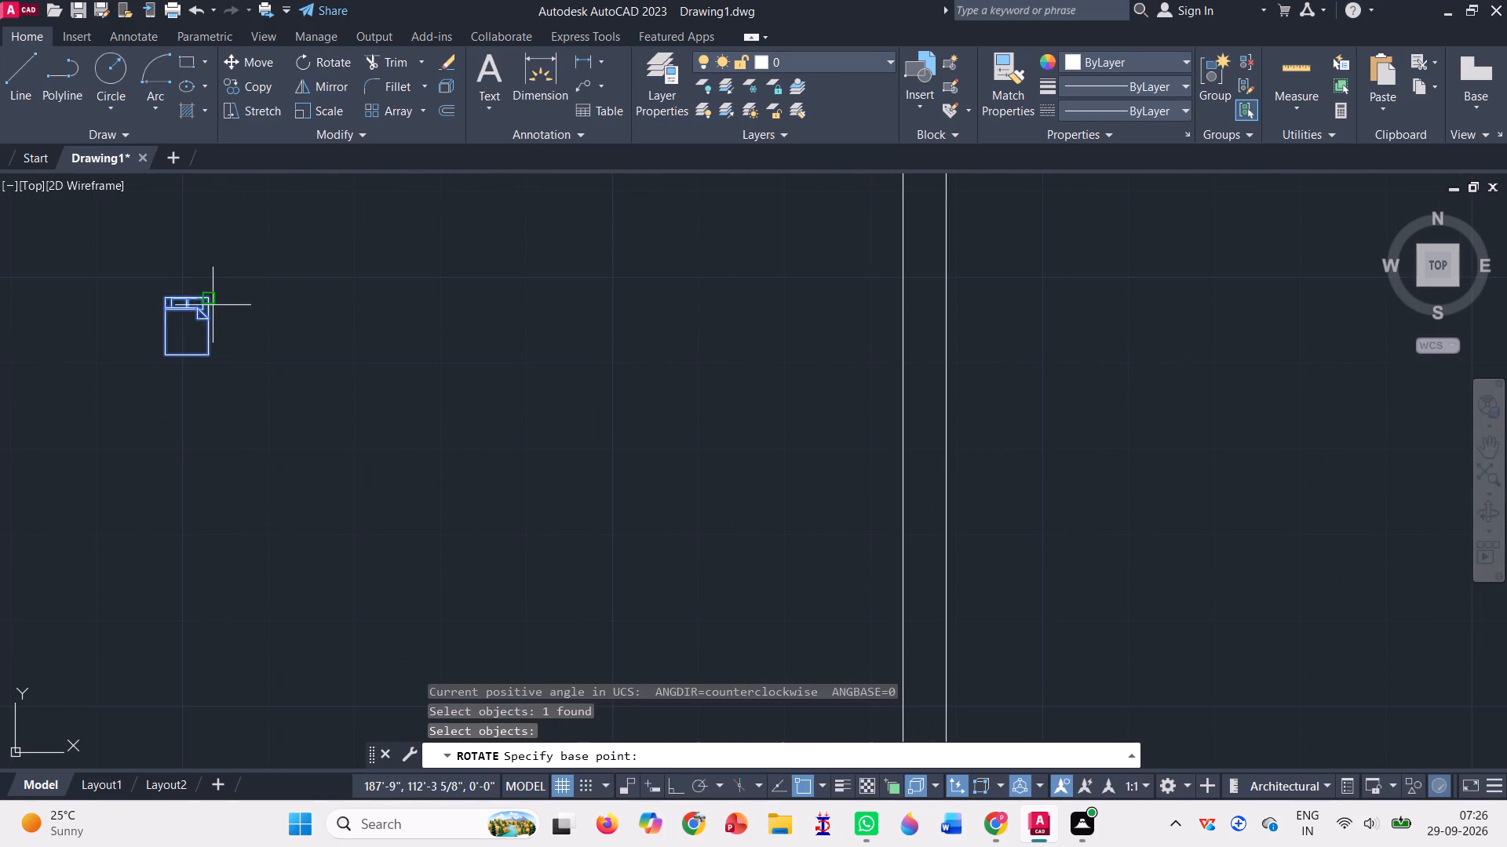
{"action": "left_click", "coordinate": [211, 300]}
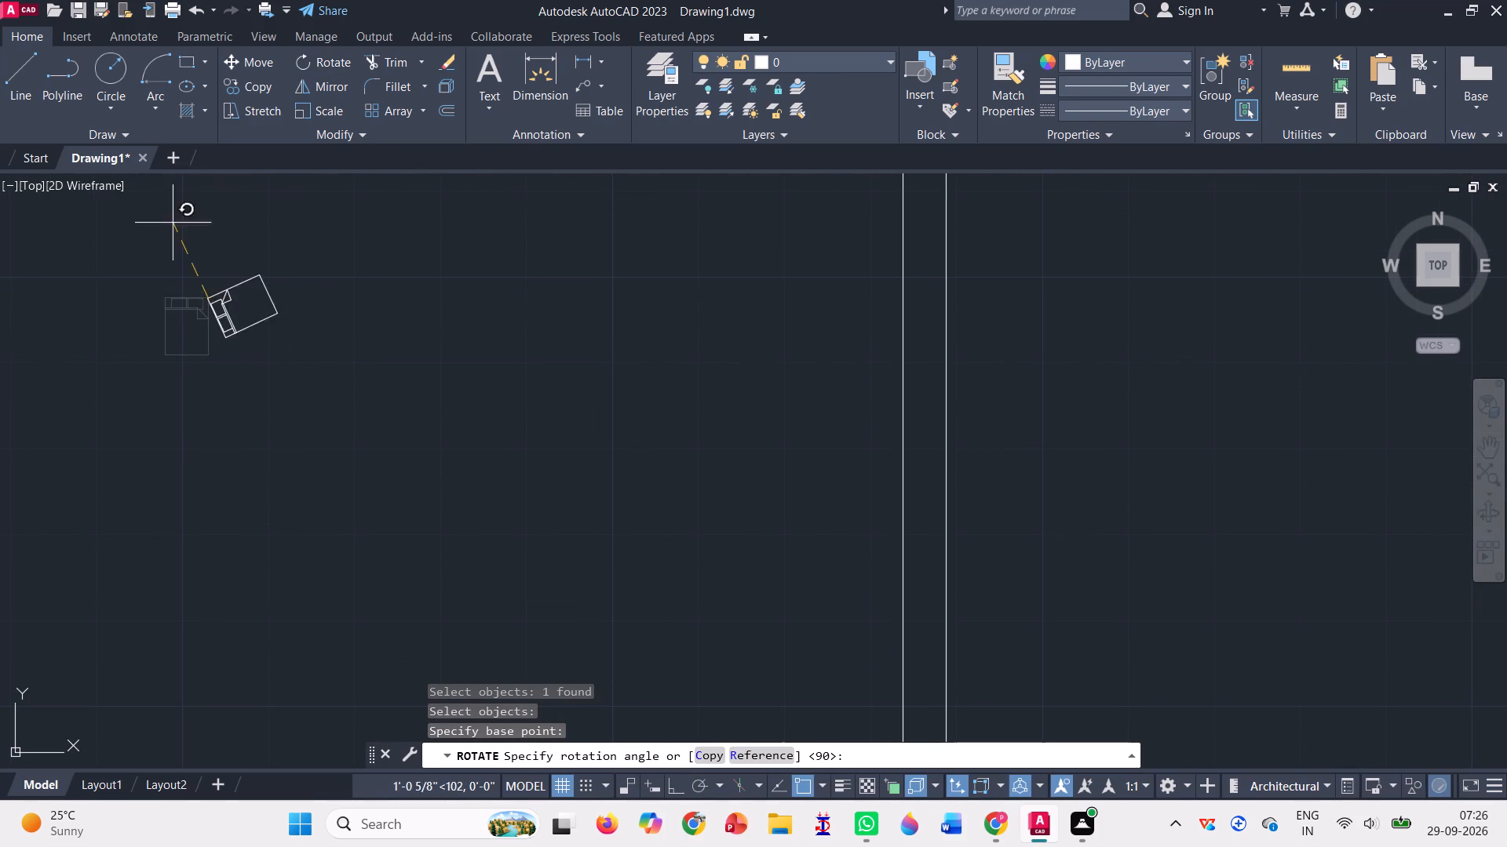
{"action": "left_click", "coordinate": [681, 783]}
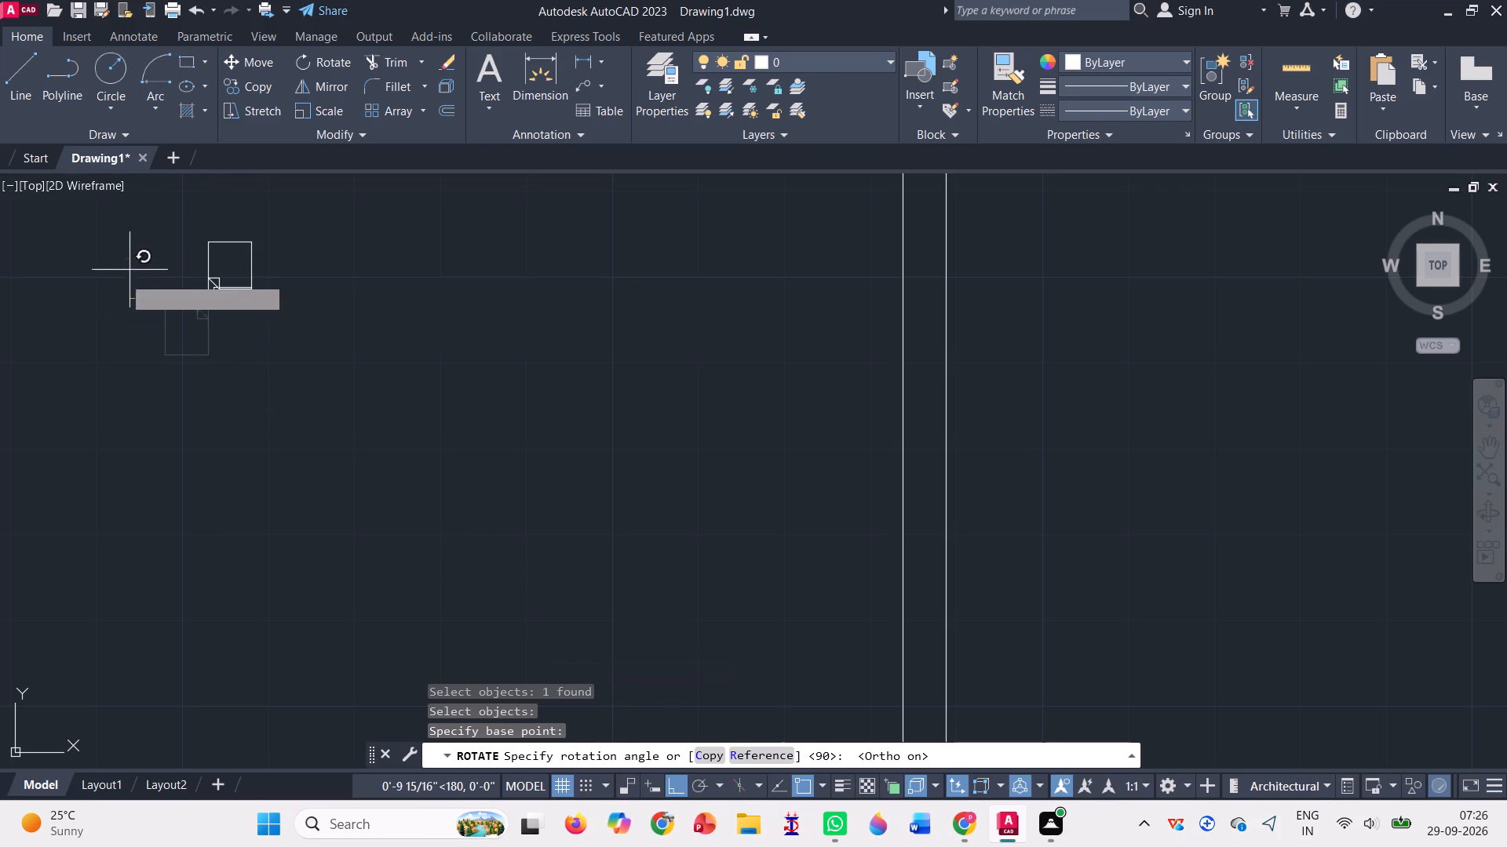
{"action": "left_click", "coordinate": [172, 233]}
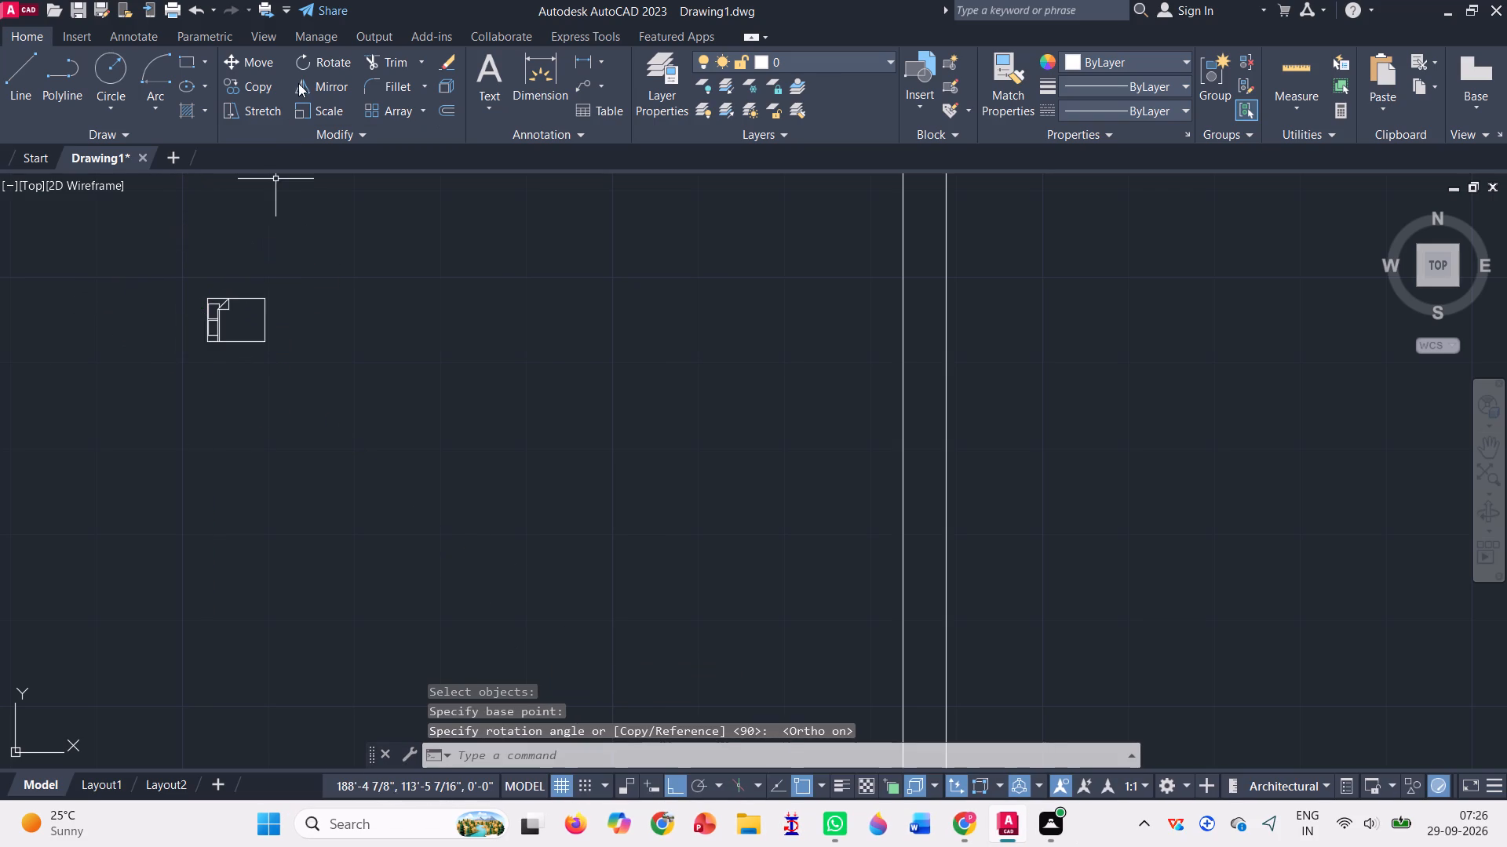
Move the rotated bed into the upper left bedroom, near its upper left corner, with Ortho off.
{"action": "left_click", "coordinate": [263, 67]}
{"action": "left_click", "coordinate": [221, 322]}
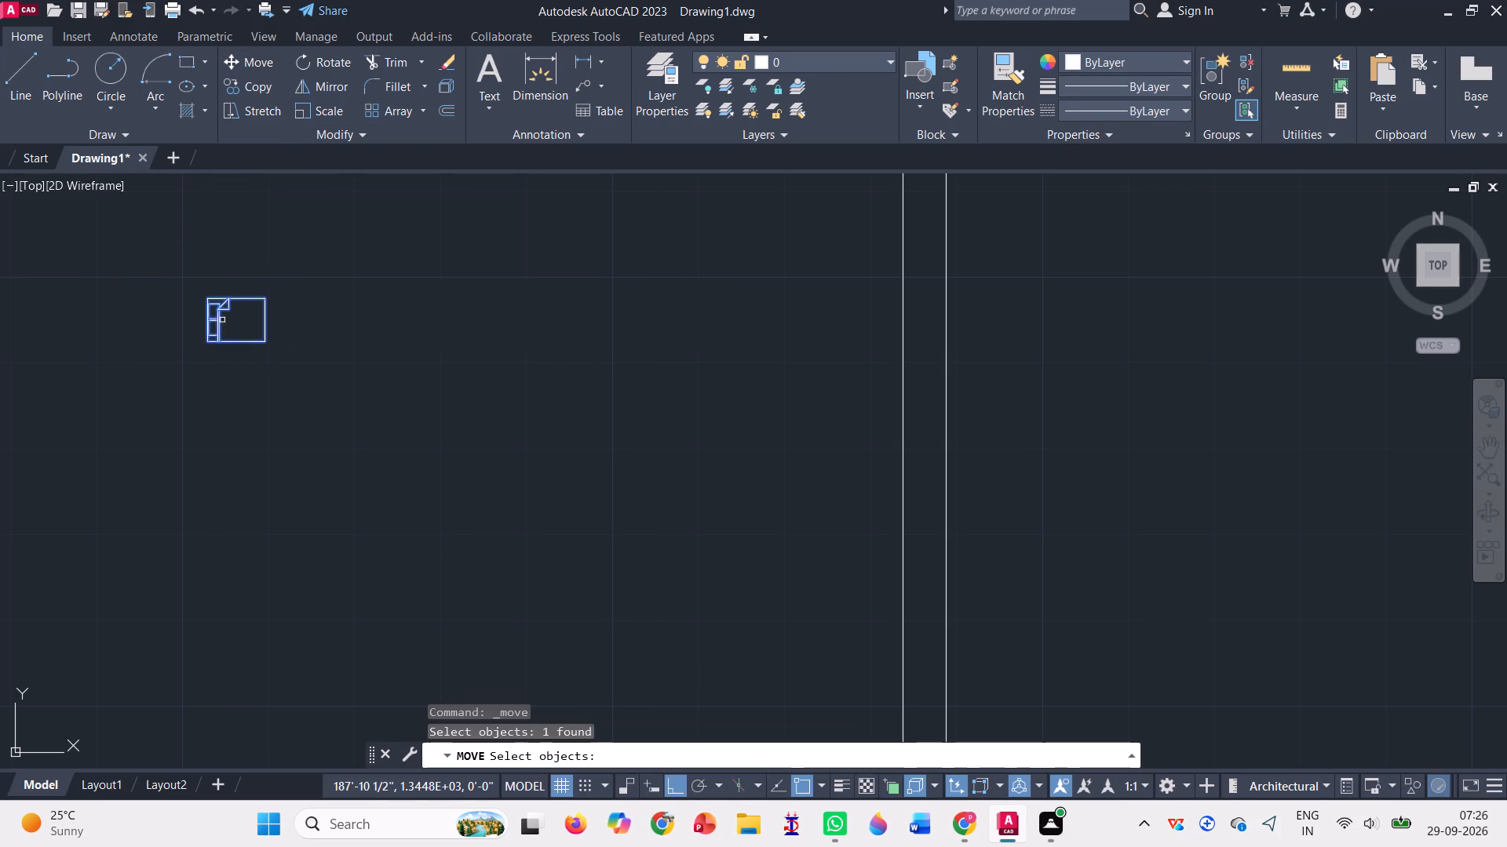
{"action": "key", "text": "Return"}
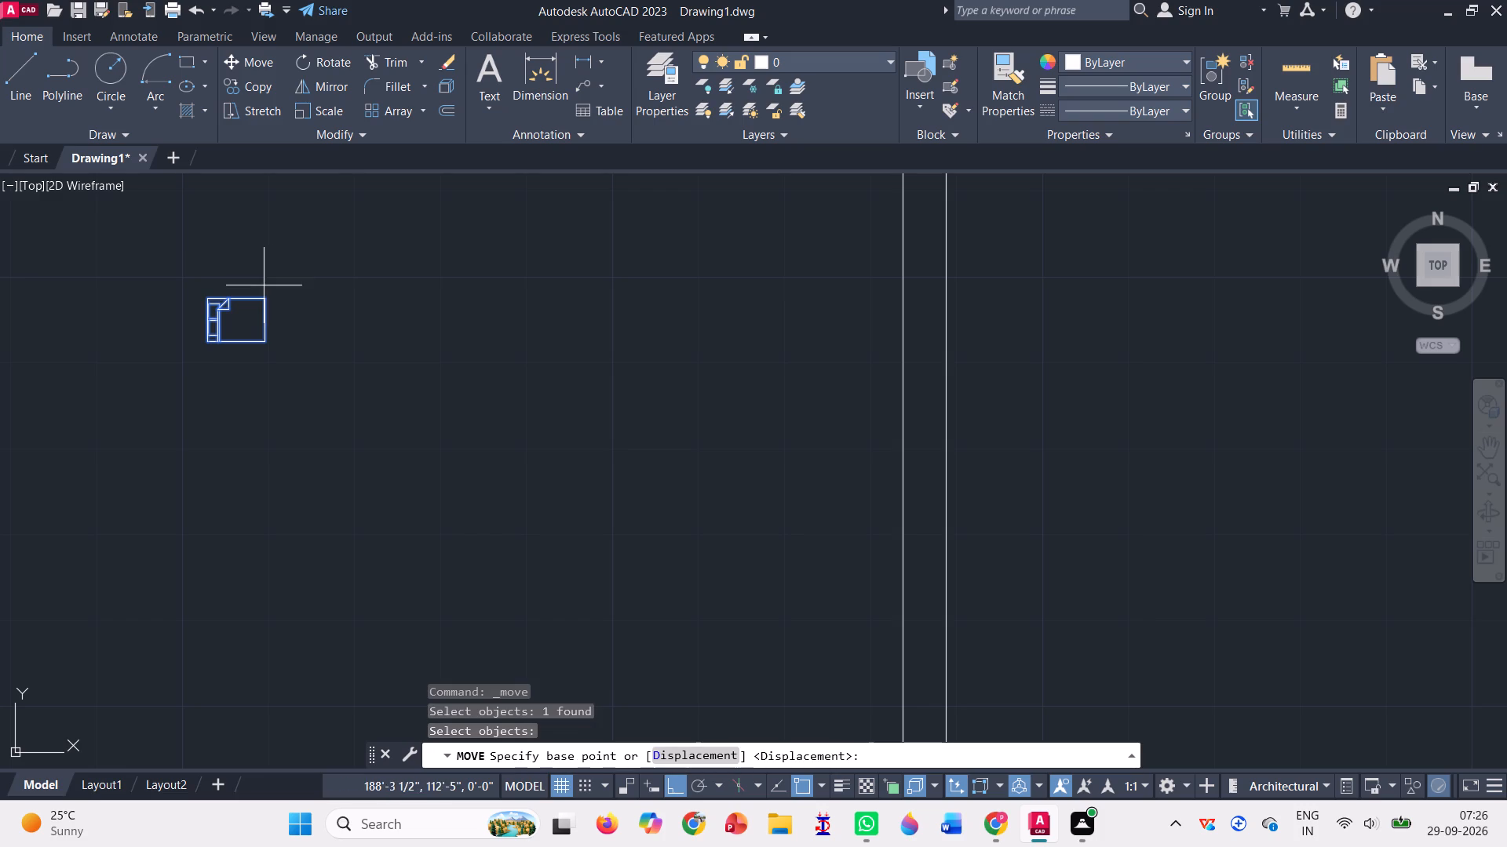
{"action": "left_click", "coordinate": [205, 293]}
{"action": "scroll", "coordinate": [207, 293], "scroll_direction": "down", "scroll_amount": 3}
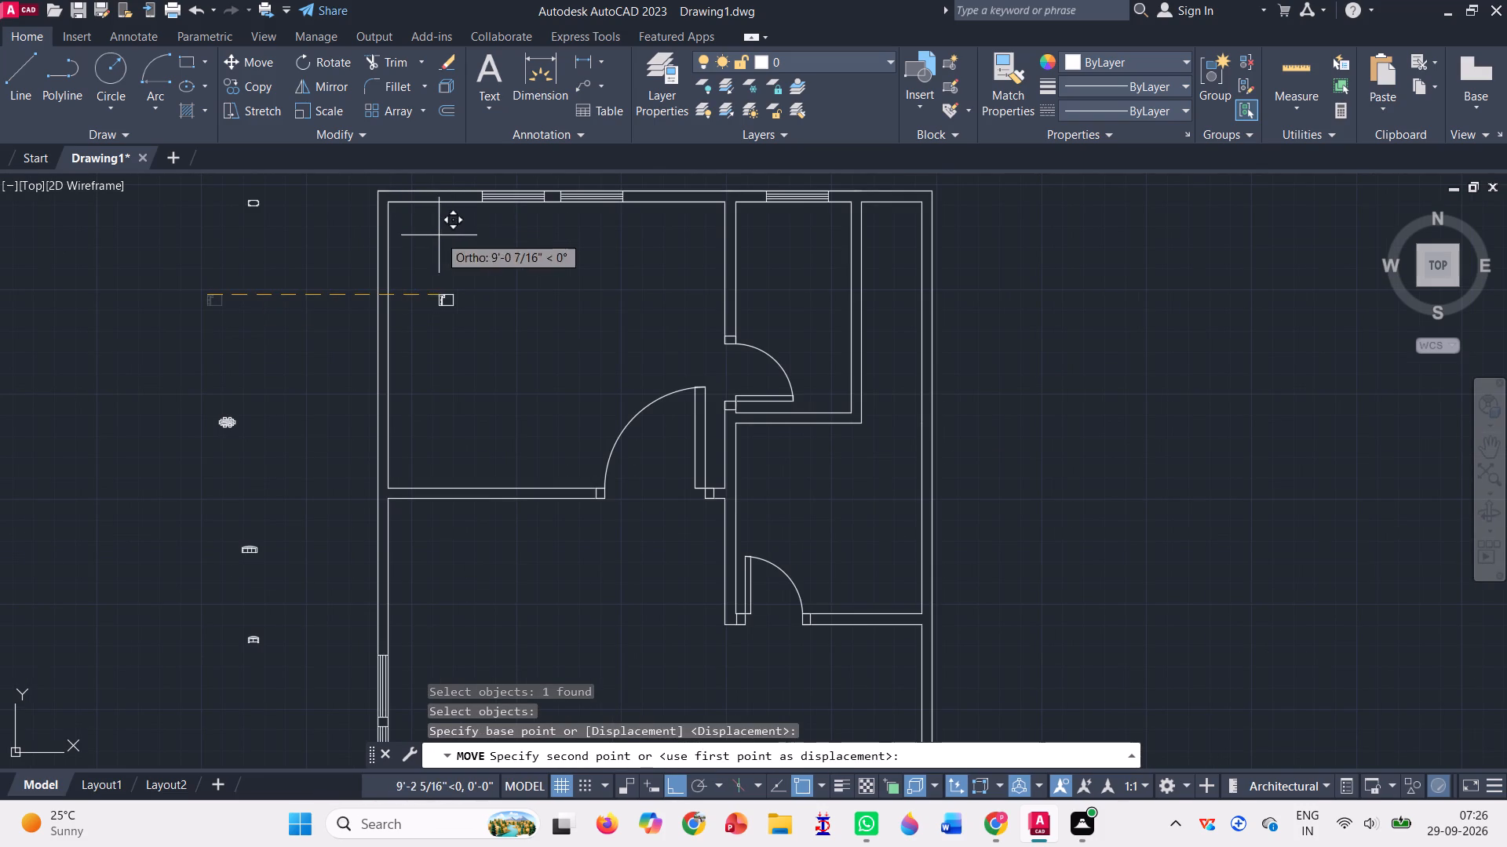
{"action": "left_click", "coordinate": [667, 784]}
{"action": "scroll", "coordinate": [408, 236], "scroll_direction": "up", "scroll_amount": 1}
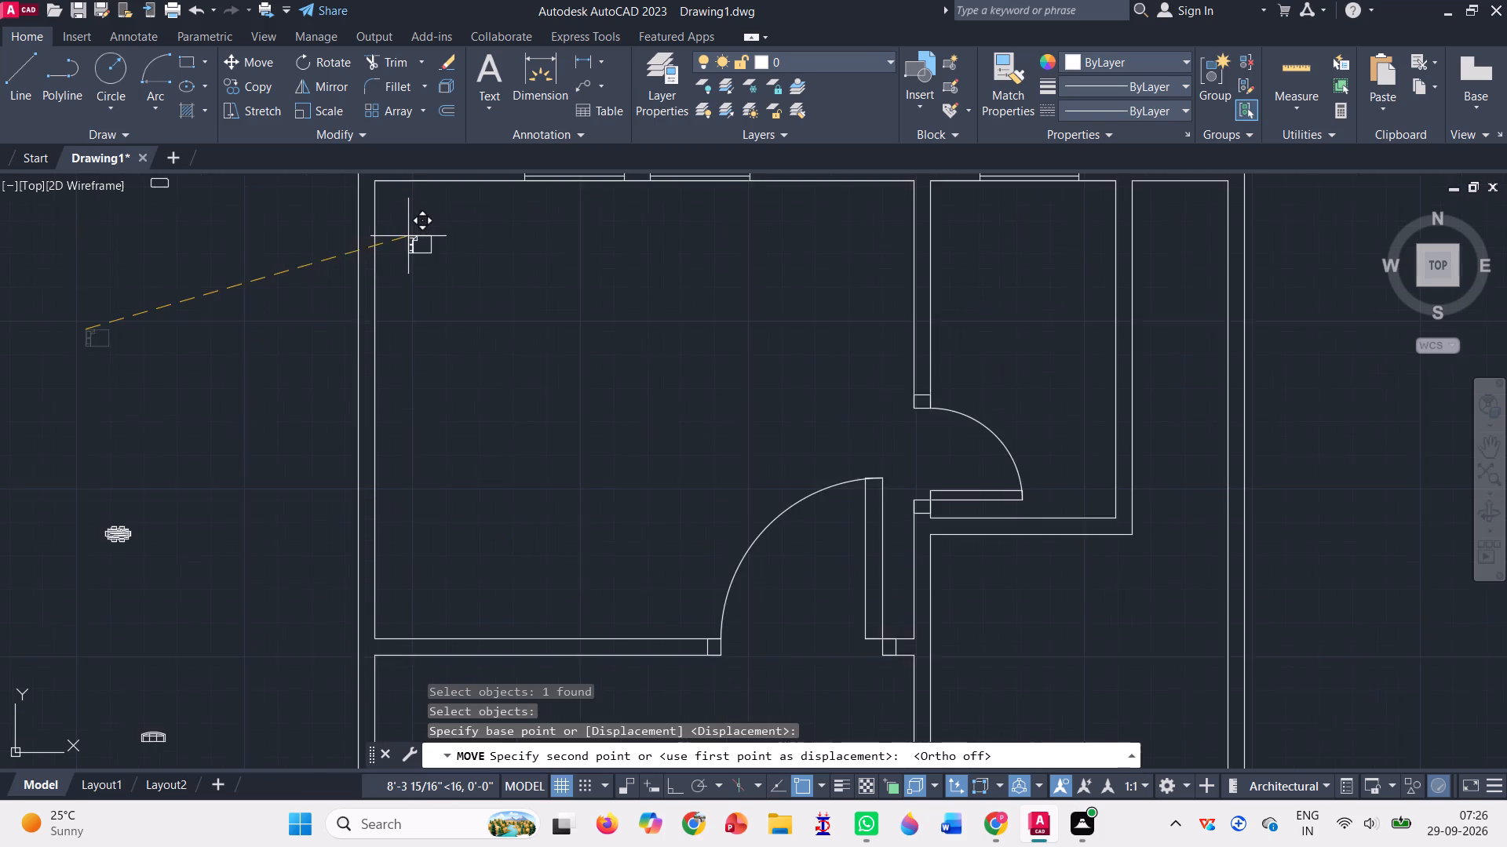
{"action": "scroll", "coordinate": [408, 236], "scroll_direction": "up", "scroll_amount": 2}
{"action": "left_click", "coordinate": [354, 237]}
{"action": "scroll", "coordinate": [390, 305], "scroll_direction": "down", "scroll_amount": 4}
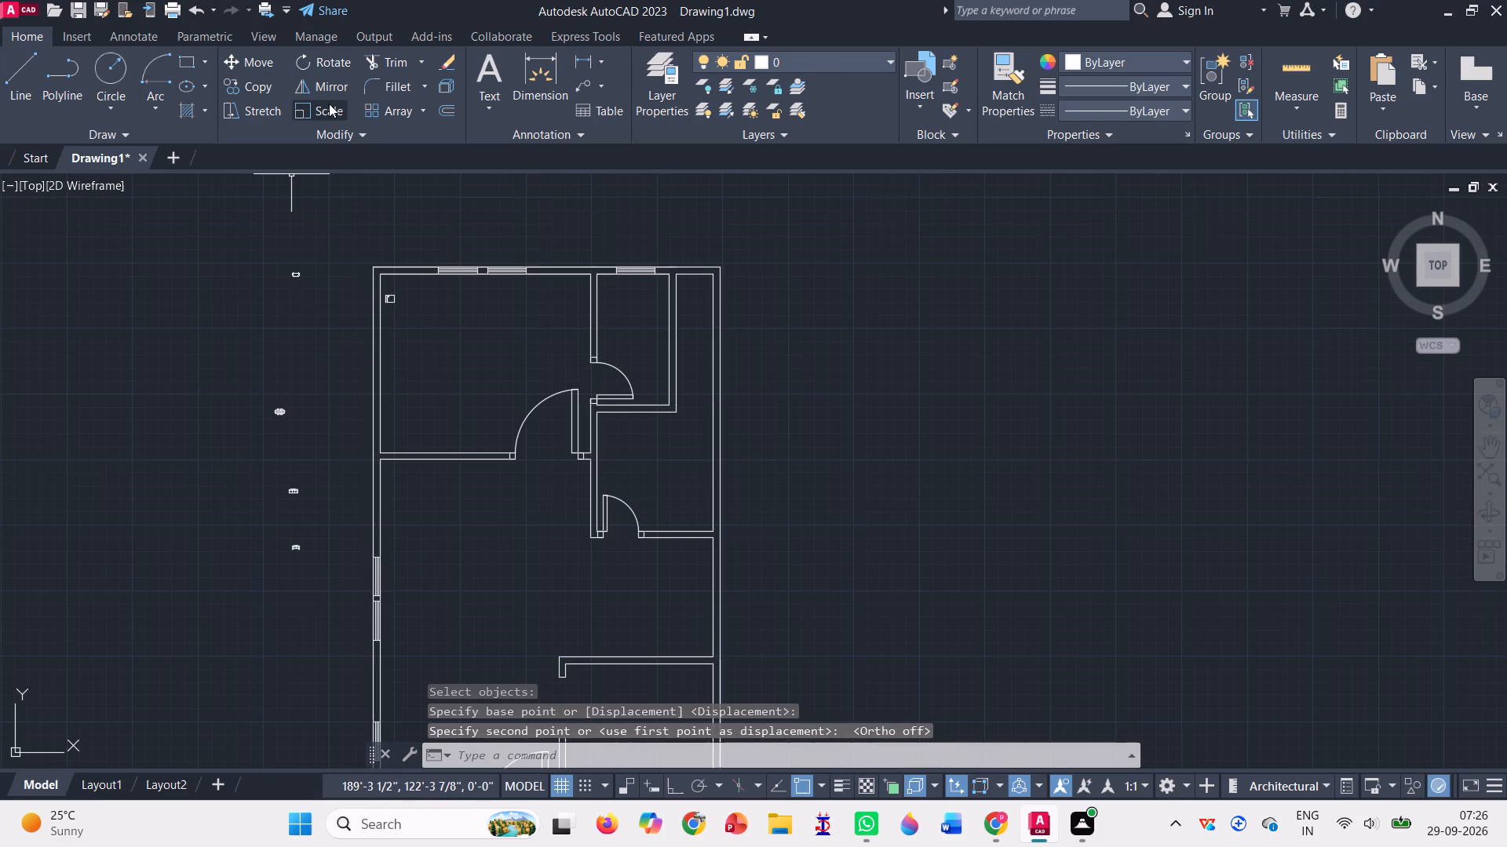
Scale the bed up from its upper left corner until it spans about half the bedroom's width.
{"action": "left_click", "coordinate": [329, 106]}
{"action": "left_click", "coordinate": [390, 300]}
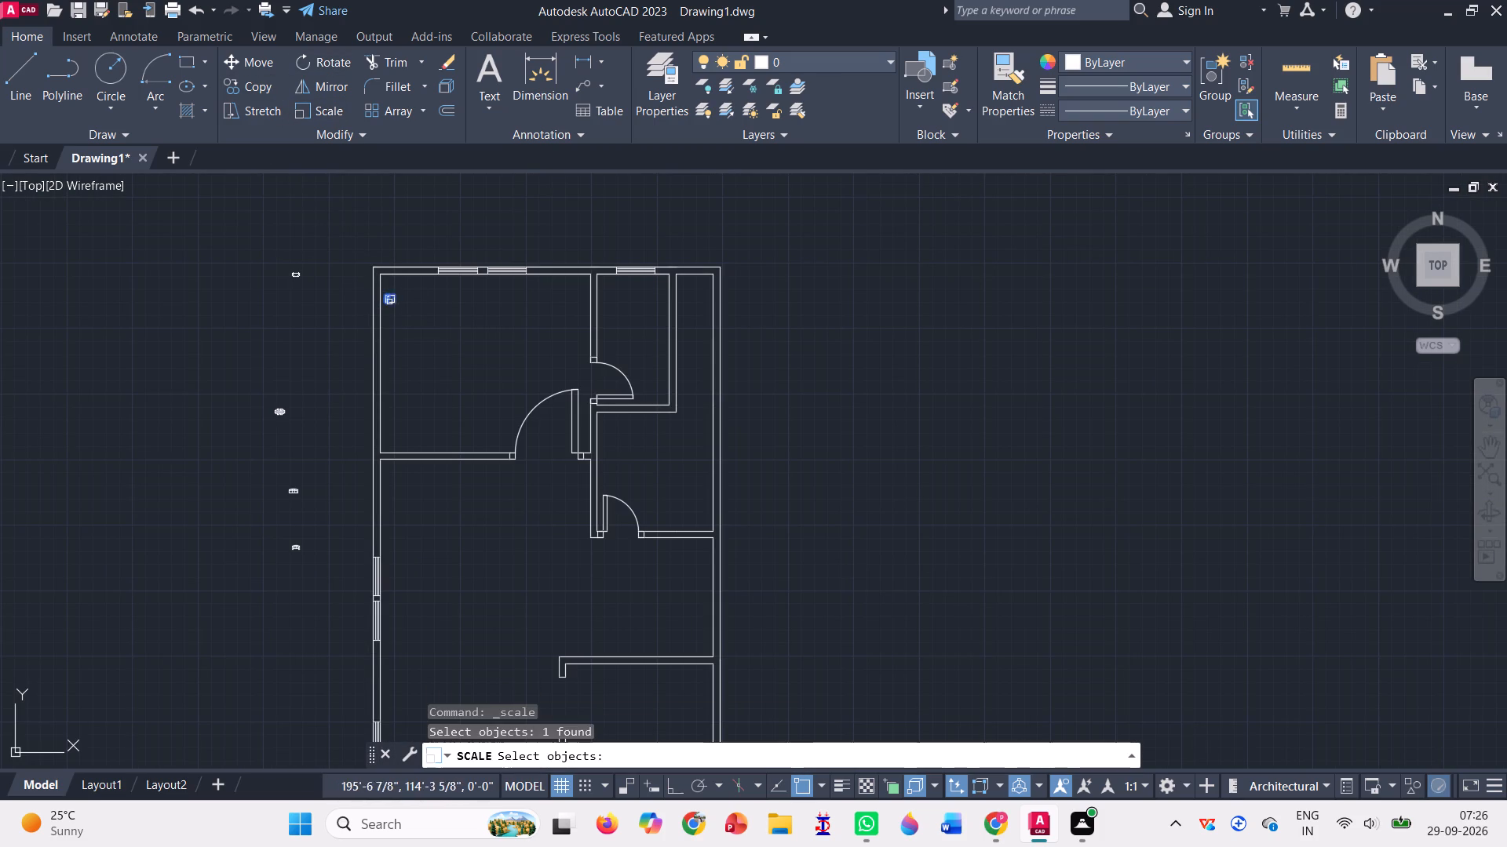
{"action": "key", "text": "Return"}
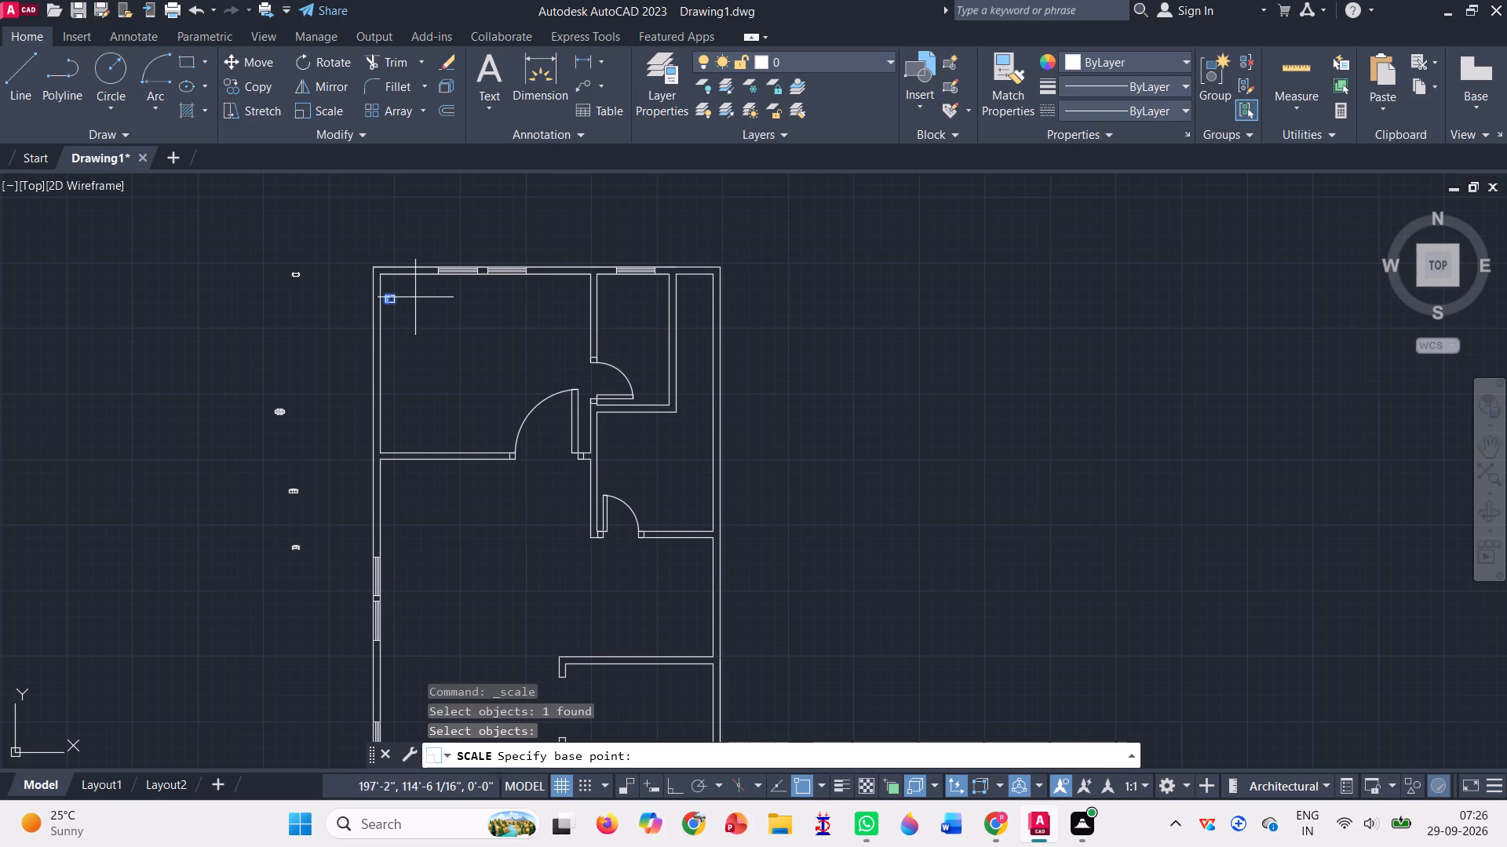
{"action": "scroll", "coordinate": [391, 285], "scroll_direction": "up", "scroll_amount": 7}
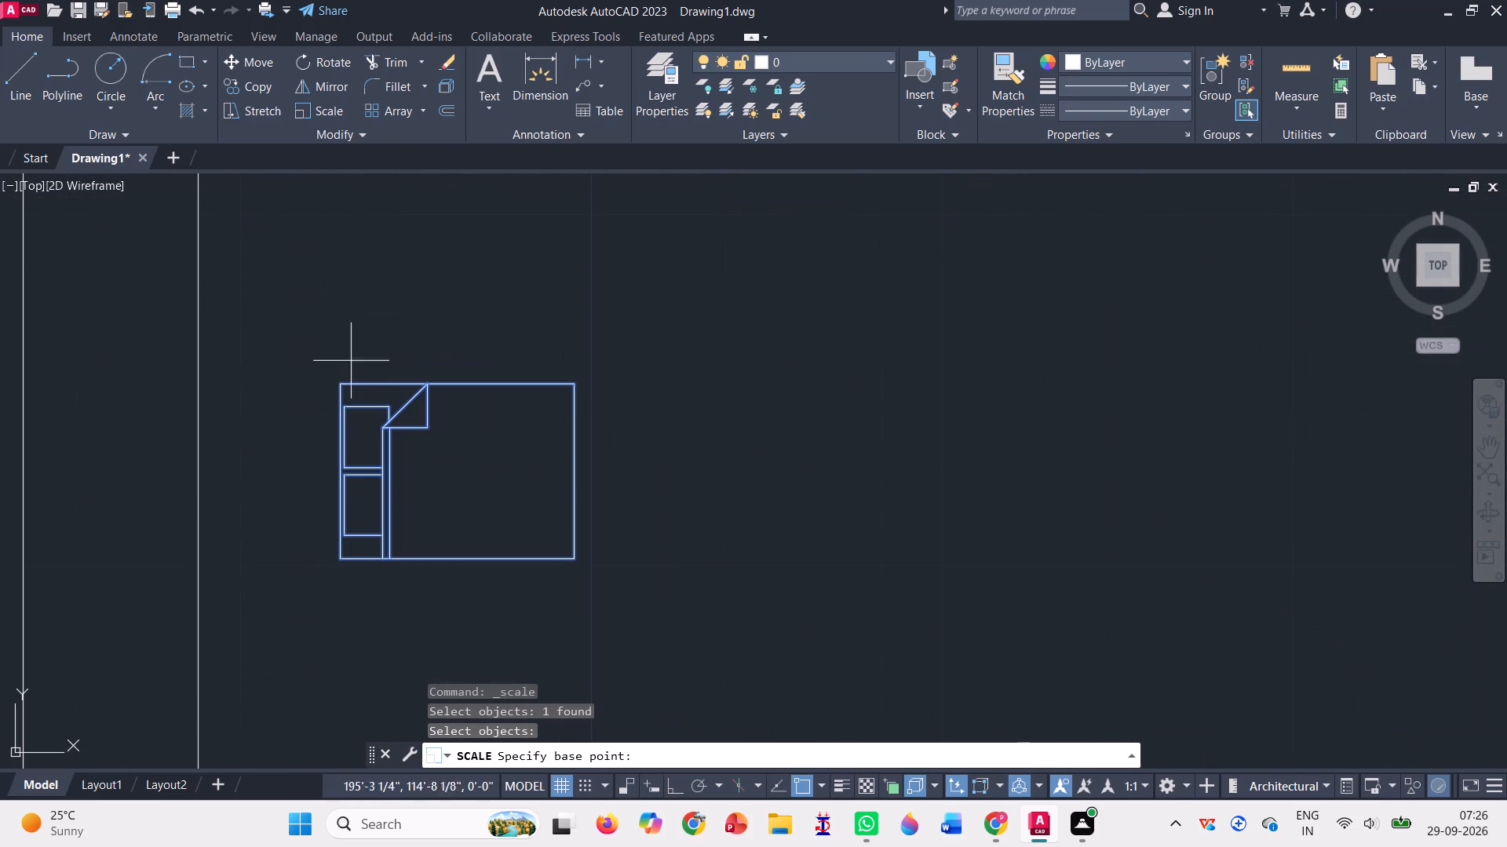
{"action": "left_click", "coordinate": [341, 385]}
{"action": "scroll", "coordinate": [341, 385], "scroll_direction": "down", "scroll_amount": 3}
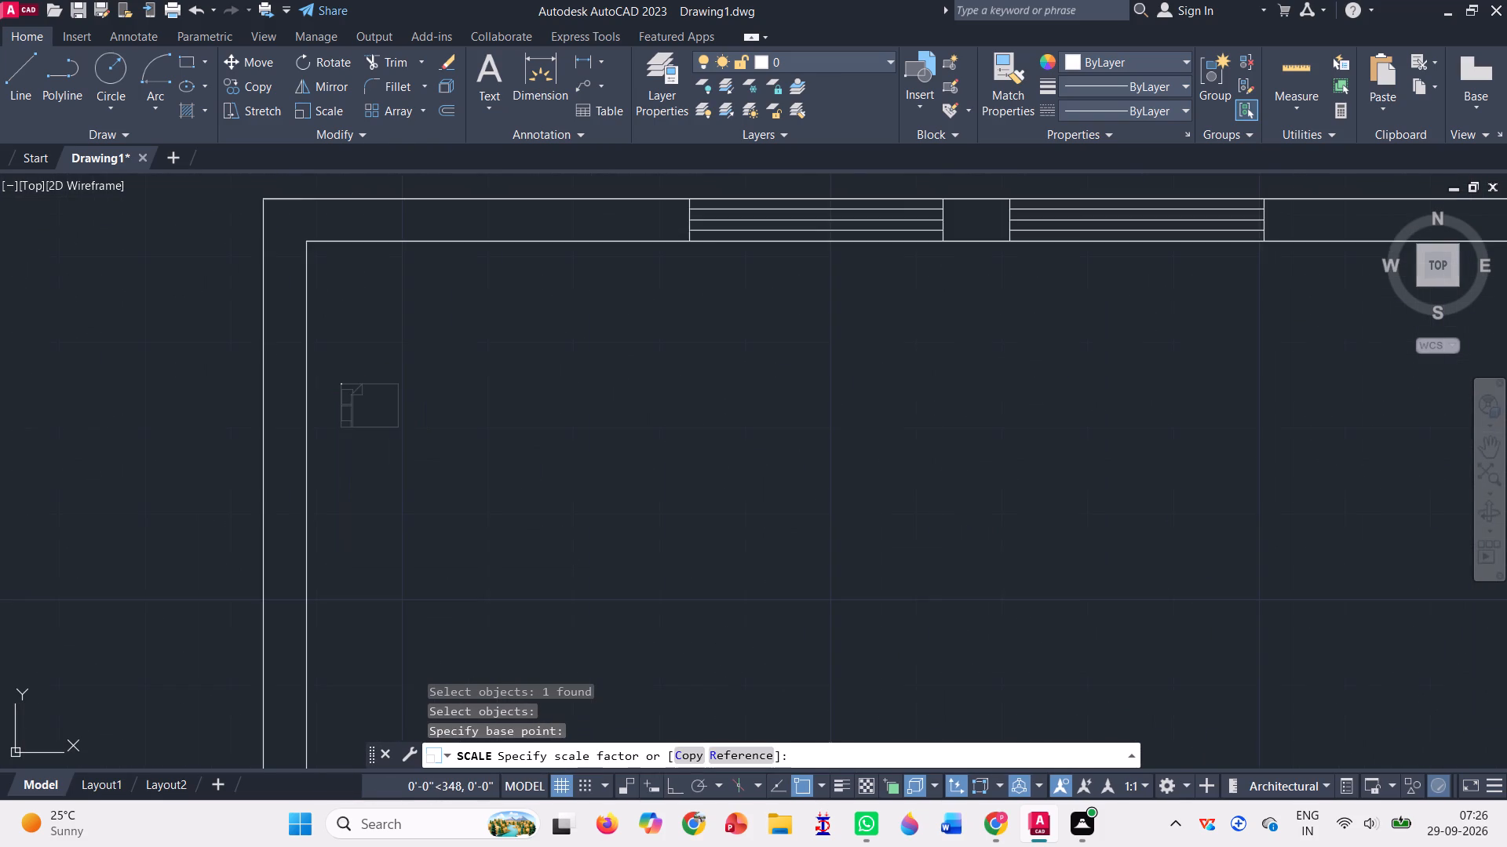
{"action": "scroll", "coordinate": [345, 381], "scroll_direction": "down", "scroll_amount": 3}
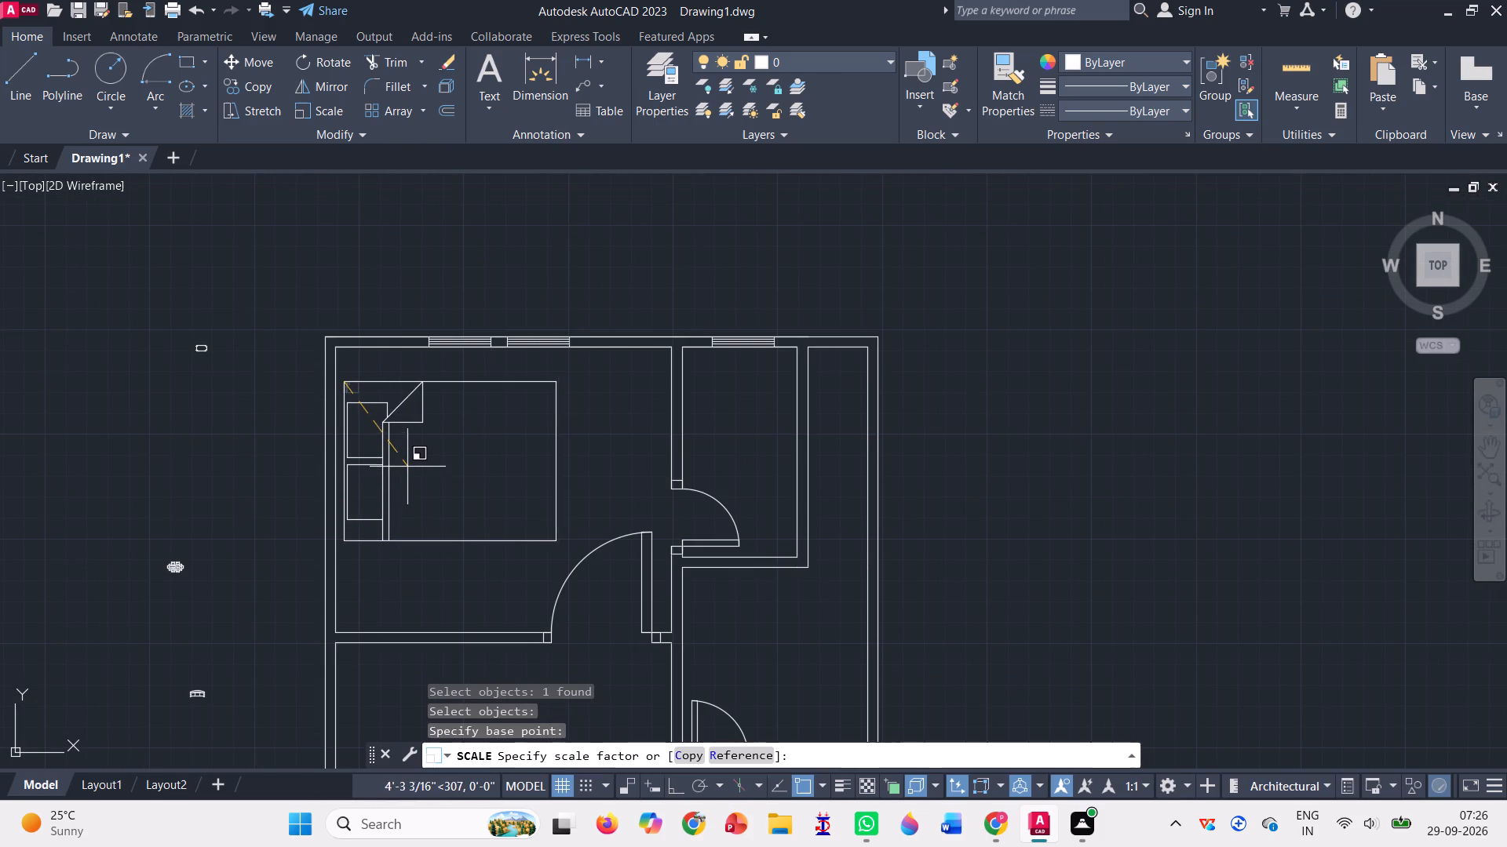
{"action": "left_click", "coordinate": [400, 453]}
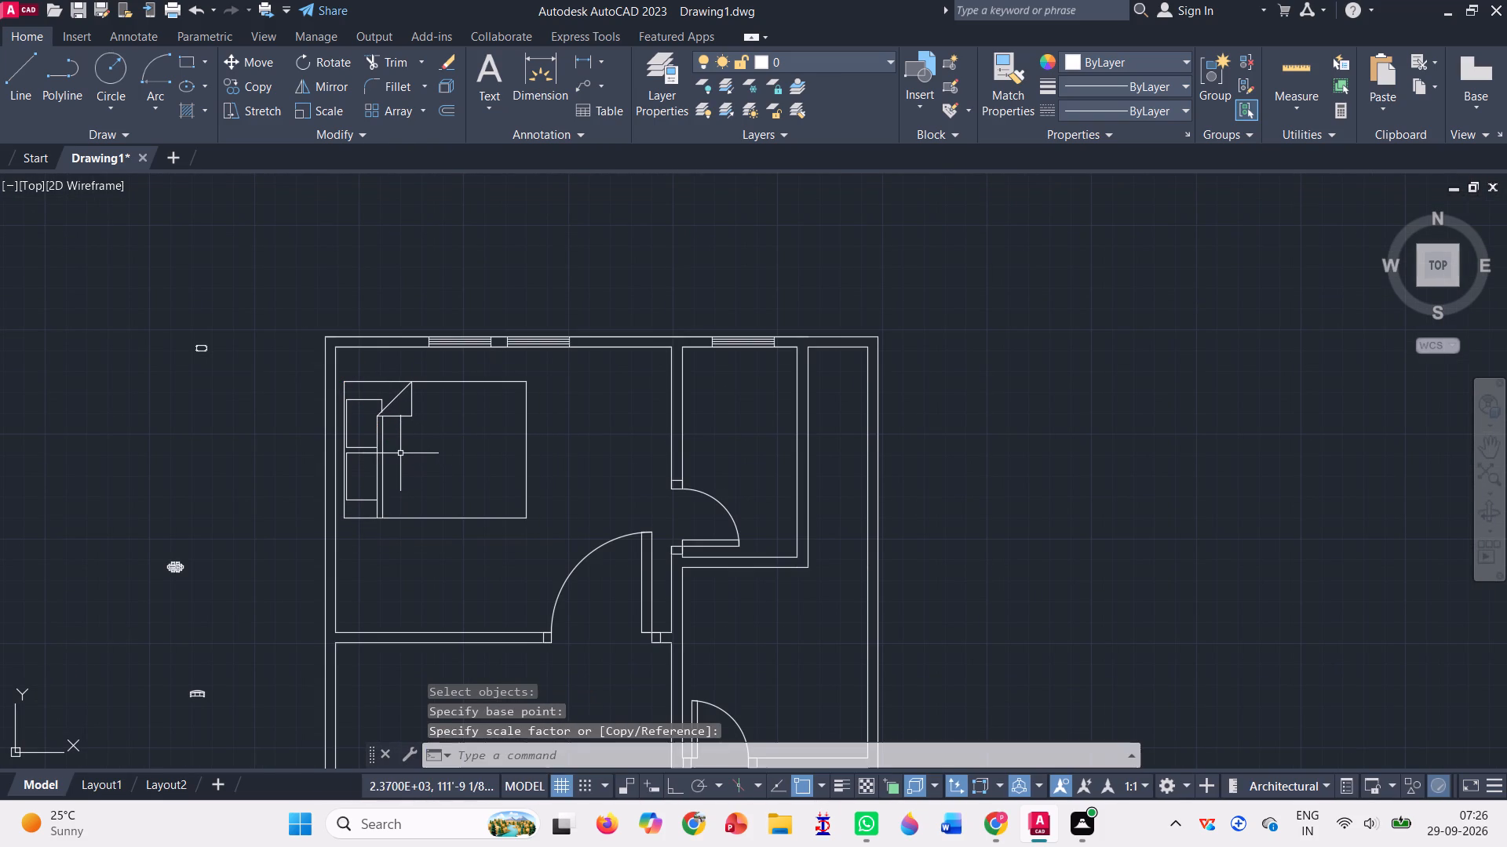
Move the six-chair dining table block into the room below the bedroom, near that room's upper left corner.
{"action": "scroll", "coordinate": [397, 280], "scroll_direction": "down", "scroll_amount": 1}
{"action": "scroll", "coordinate": [454, 227], "scroll_direction": "down", "scroll_amount": 1}
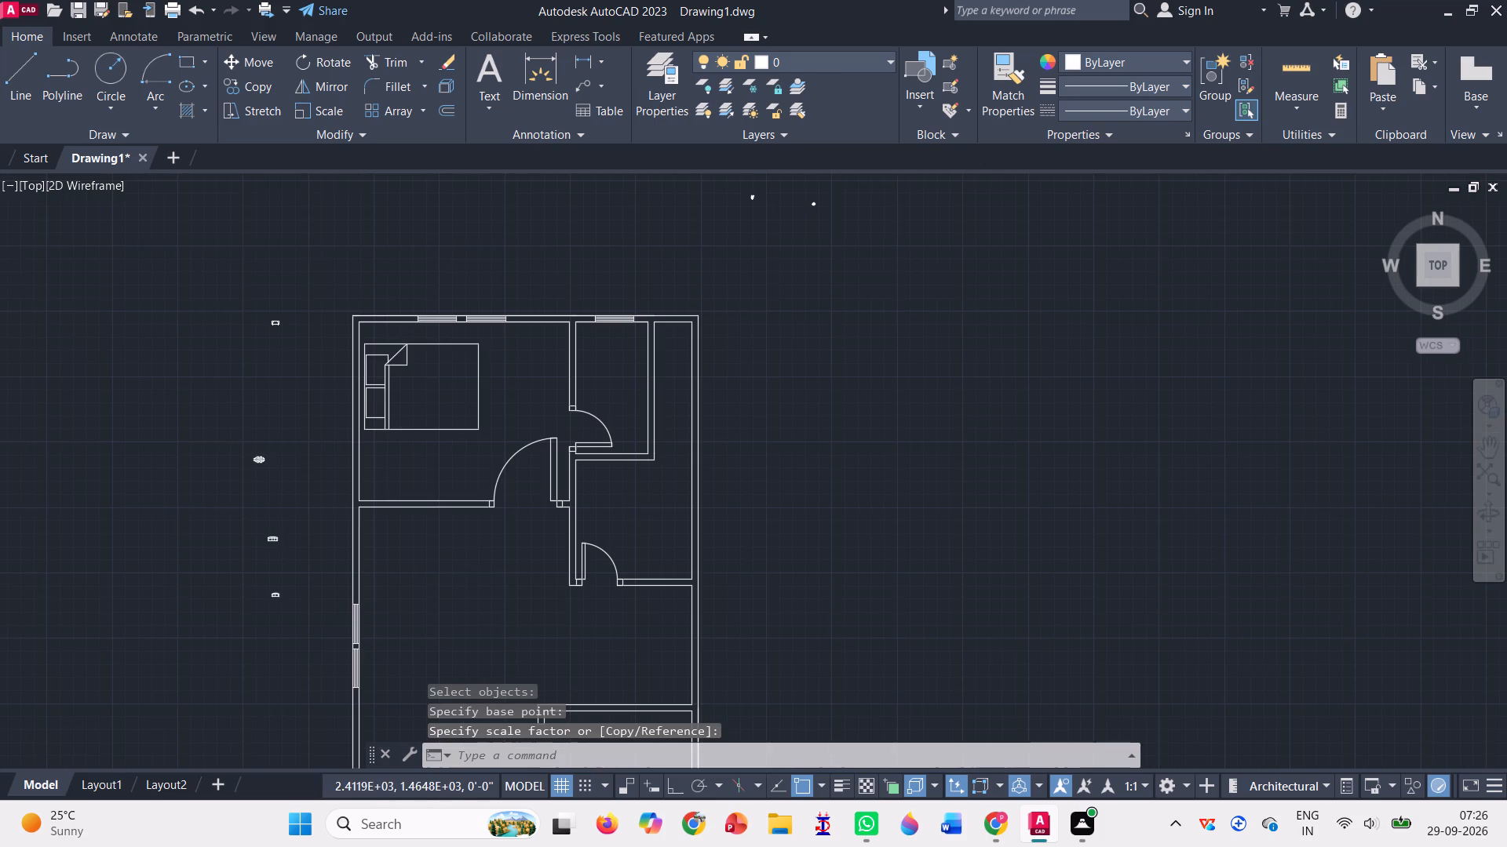
{"action": "scroll", "coordinate": [337, 293], "scroll_direction": "up", "scroll_amount": 6}
{"action": "scroll", "coordinate": [359, 322], "scroll_direction": "down", "scroll_amount": 3}
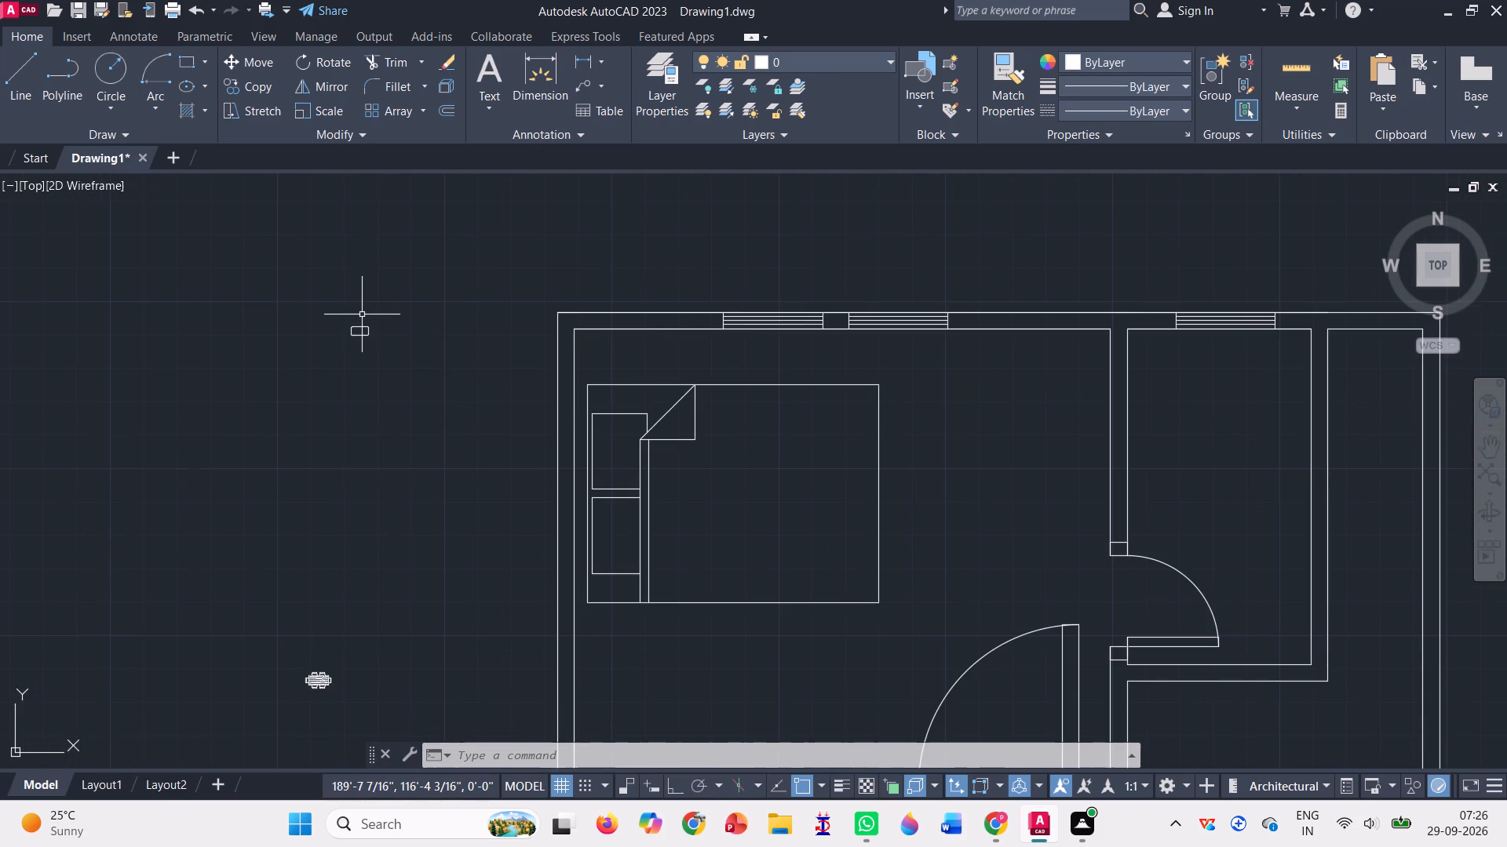
{"action": "scroll", "coordinate": [362, 314], "scroll_direction": "down", "scroll_amount": 2}
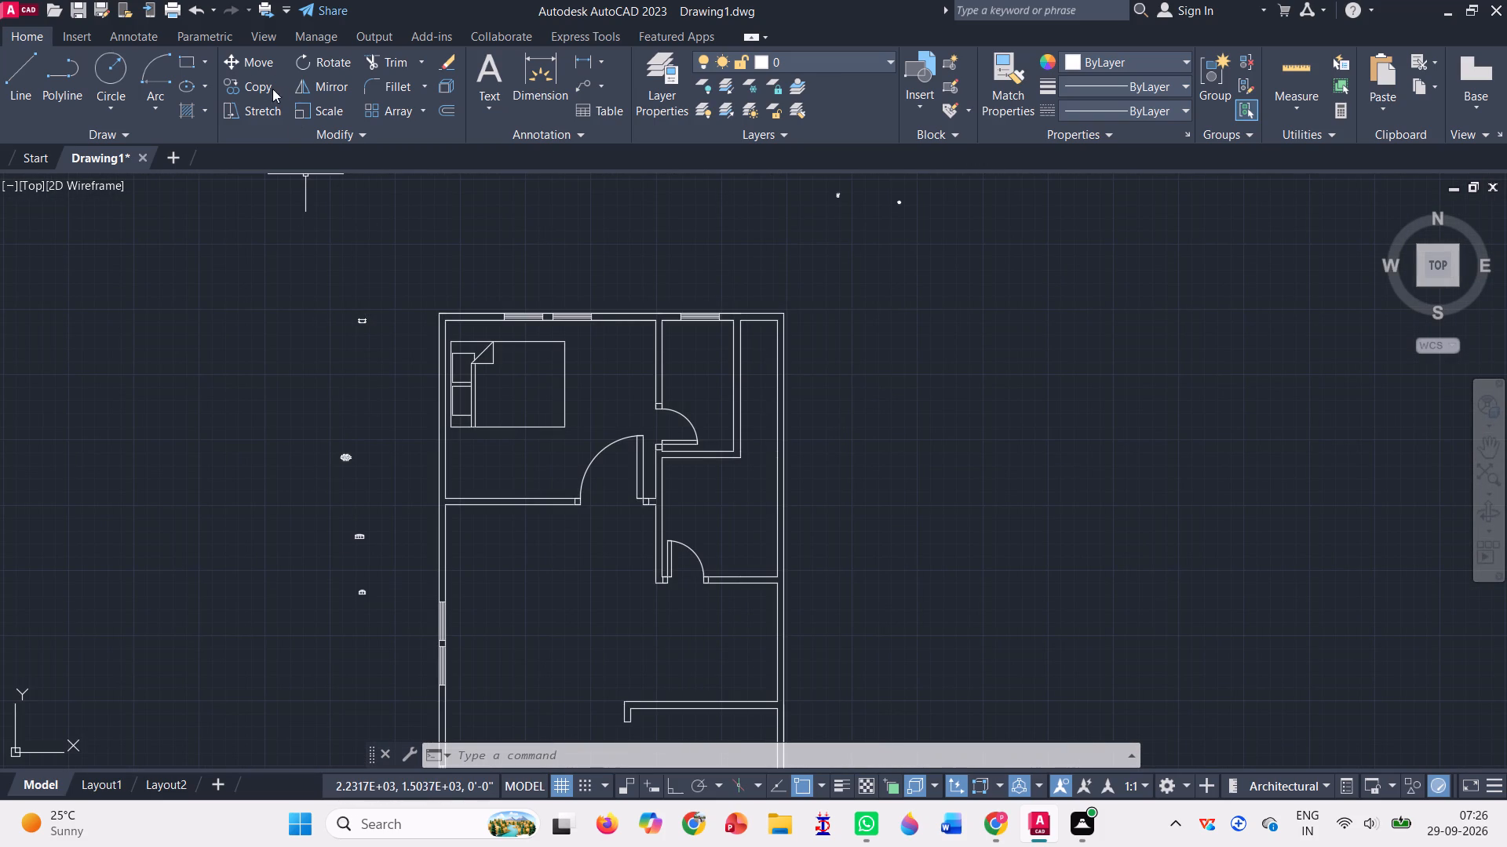
{"action": "left_click", "coordinate": [261, 58]}
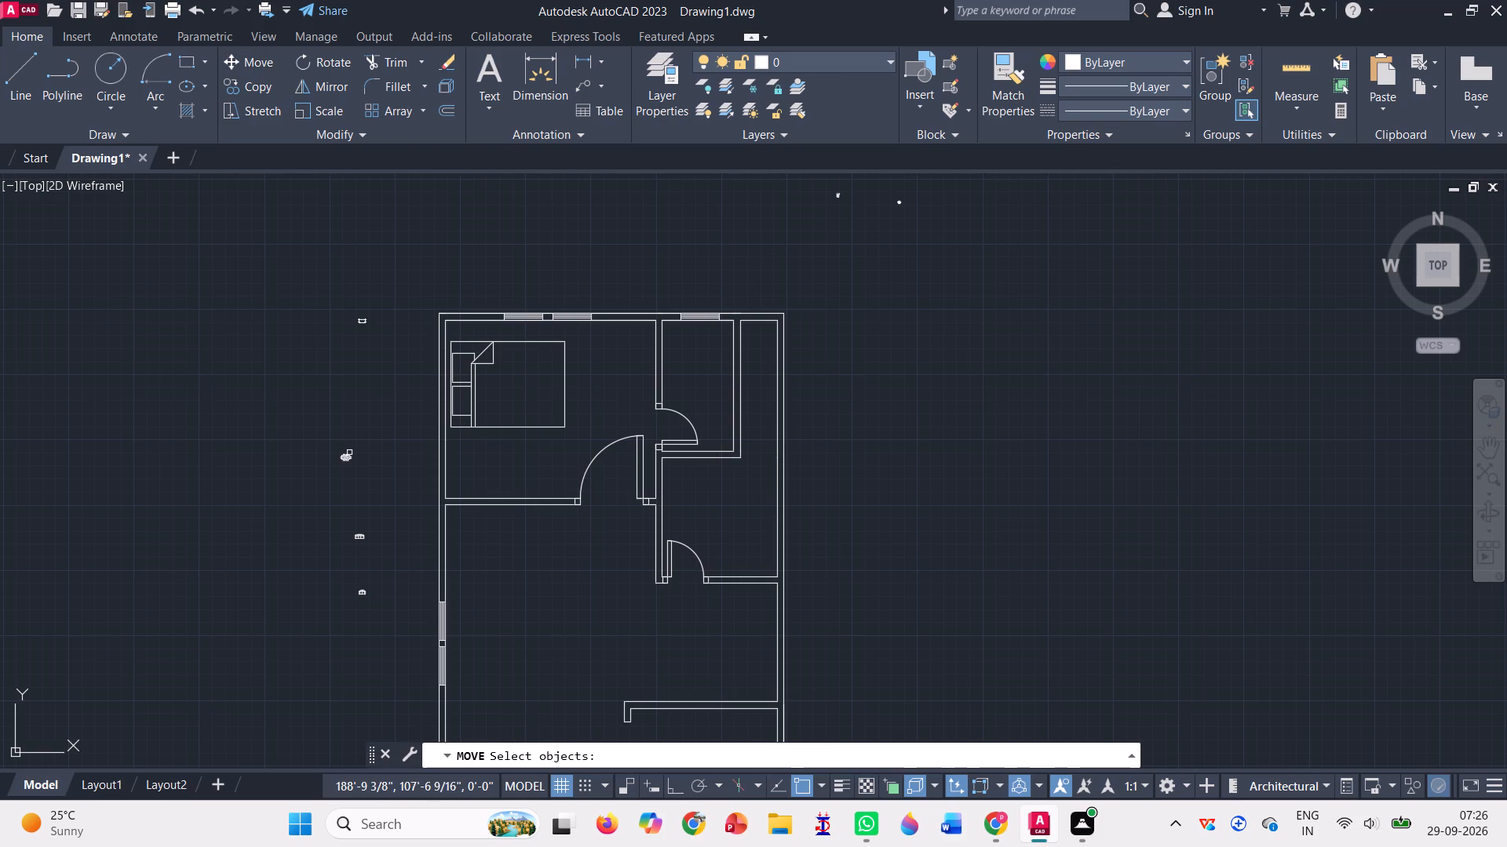
{"action": "left_click", "coordinate": [349, 454]}
{"action": "key", "text": "Return"}
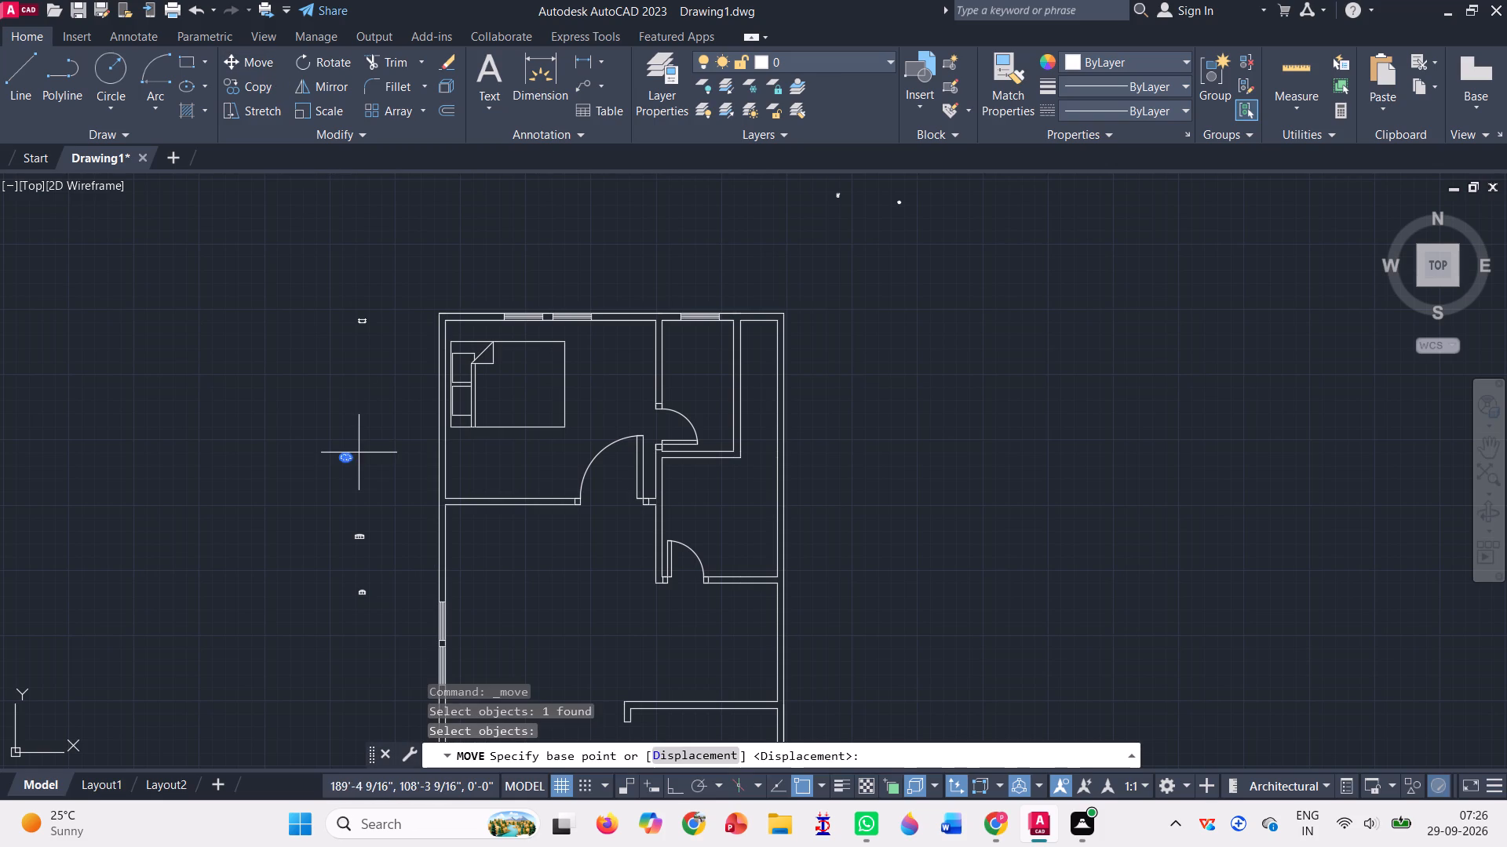
{"action": "scroll", "coordinate": [345, 453], "scroll_direction": "up", "scroll_amount": 5}
{"action": "scroll", "coordinate": [276, 474], "scroll_direction": "up", "scroll_amount": 2}
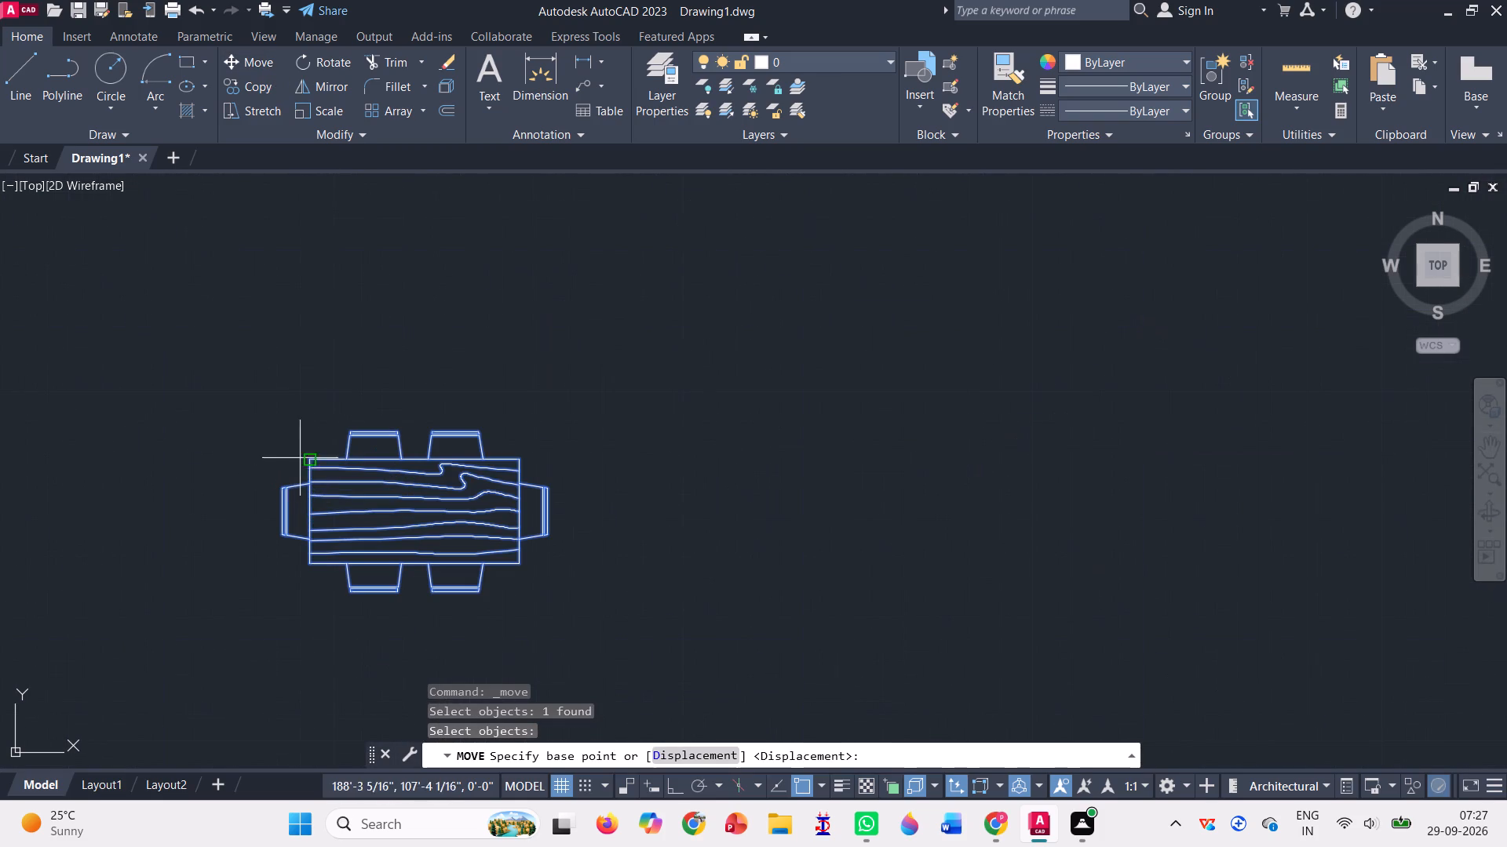
{"action": "left_click", "coordinate": [308, 456]}
{"action": "scroll", "coordinate": [308, 456], "scroll_direction": "down", "scroll_amount": 6}
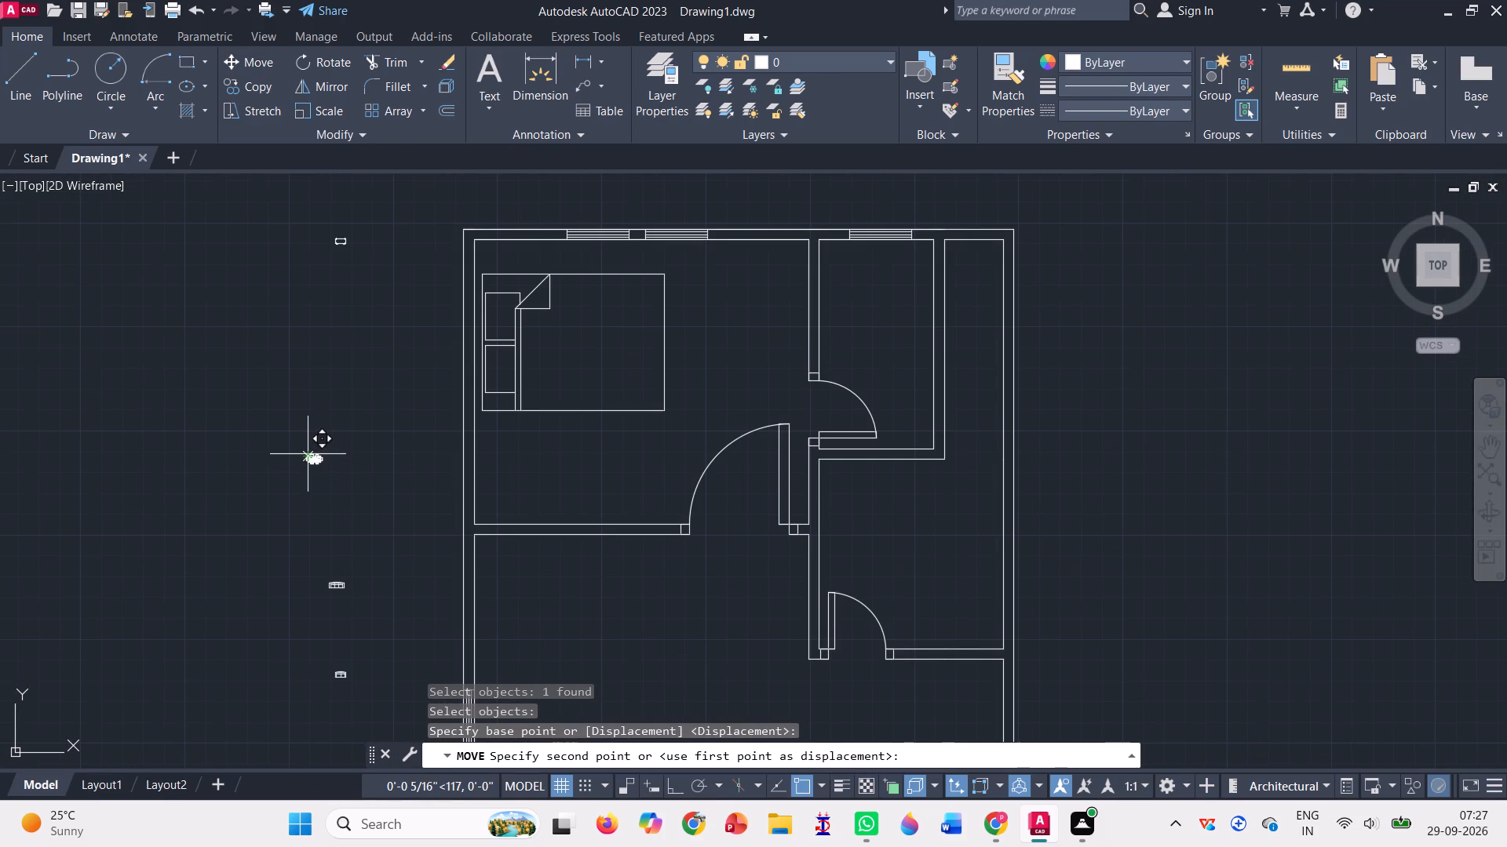
{"action": "scroll", "coordinate": [498, 561], "scroll_direction": "up", "scroll_amount": 1}
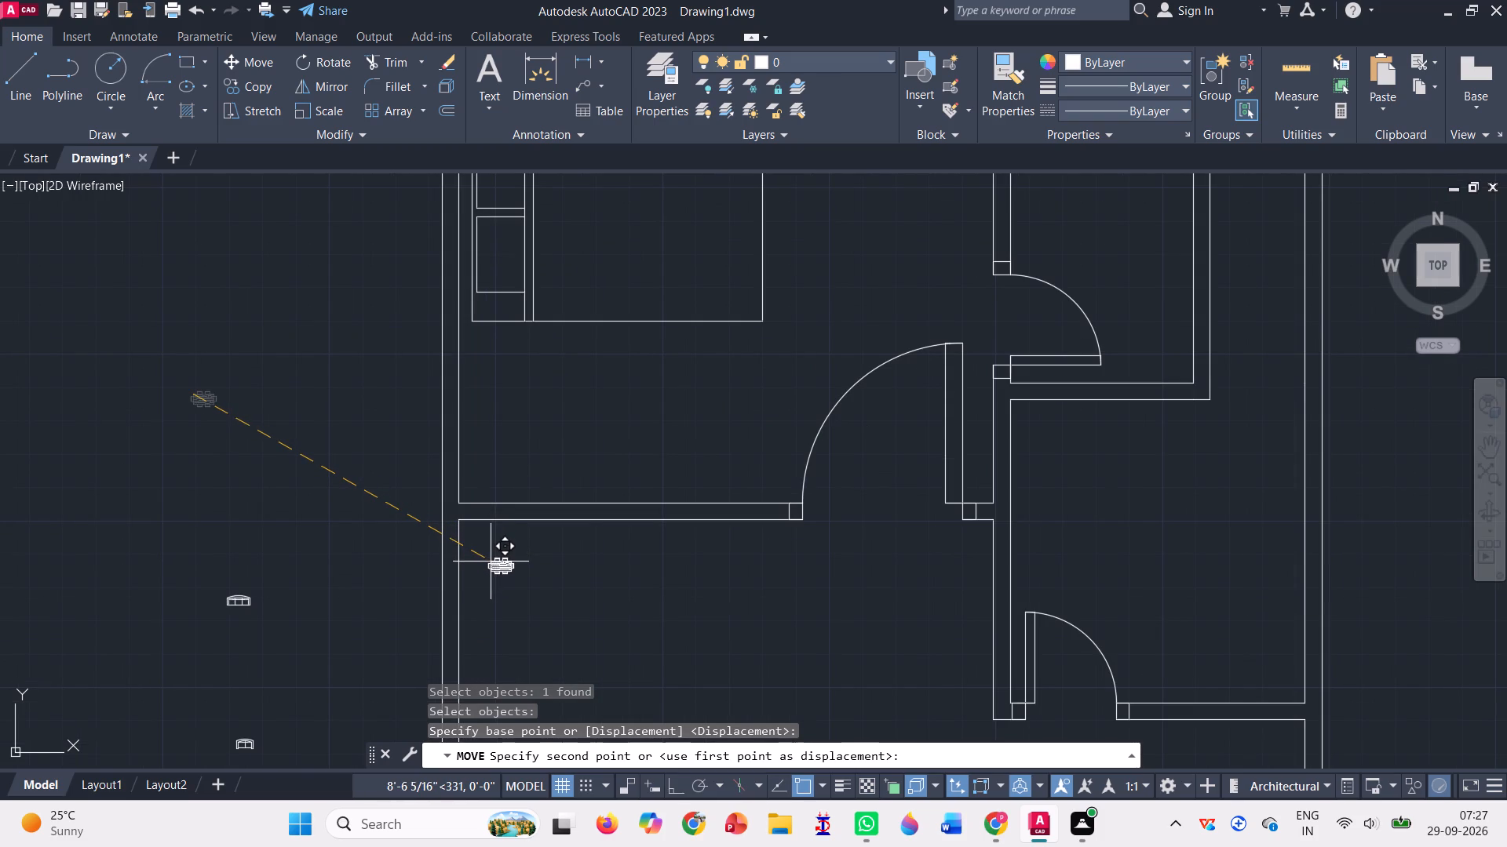
{"action": "left_click", "coordinate": [490, 563]}
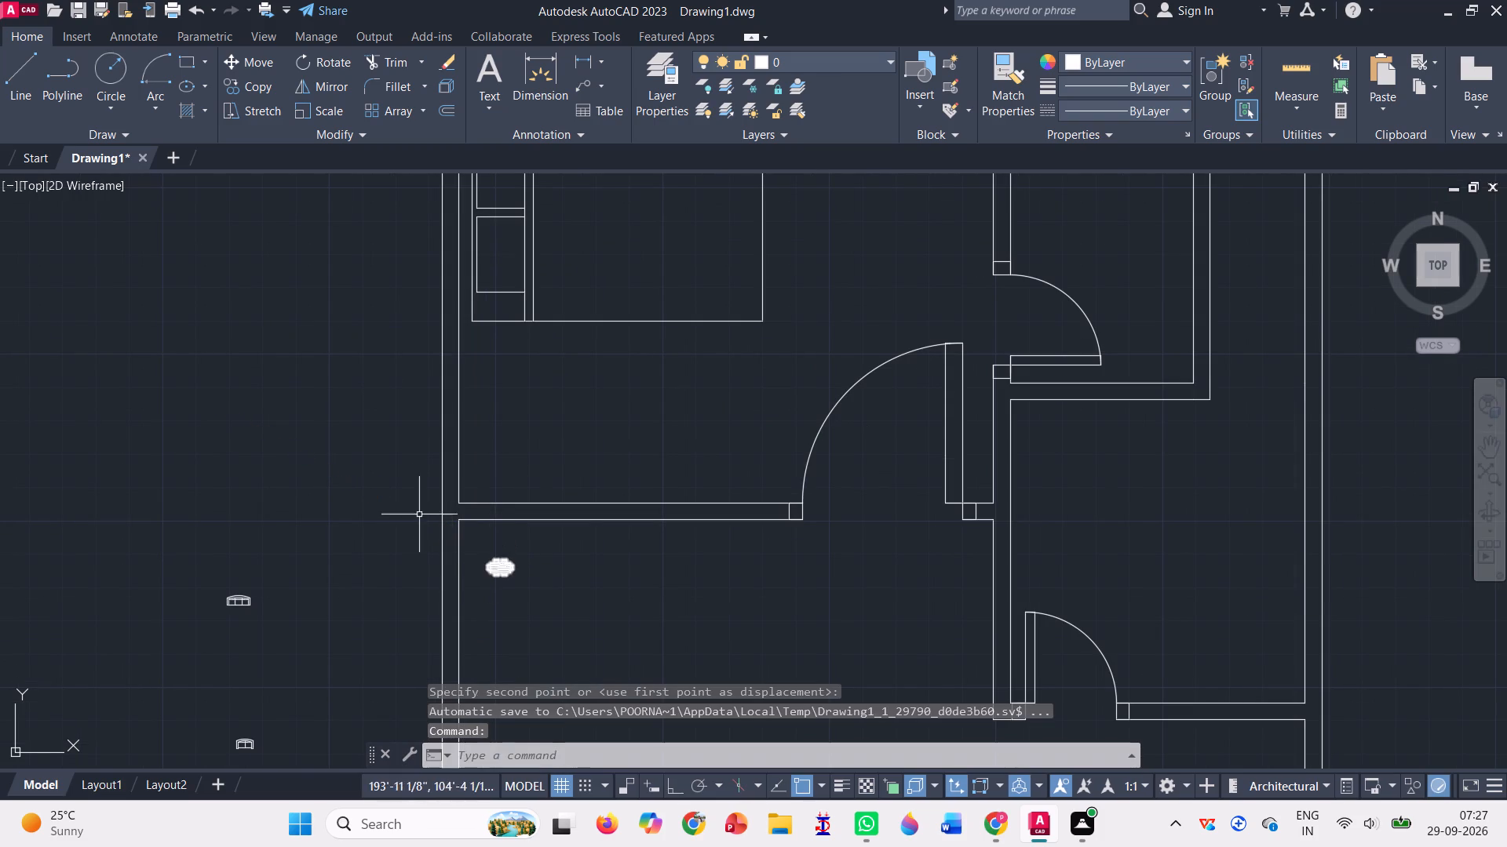
Scale the dining set up from the tabletop's upper left corner to about a third of the room's width.
{"action": "left_click", "coordinate": [314, 109]}
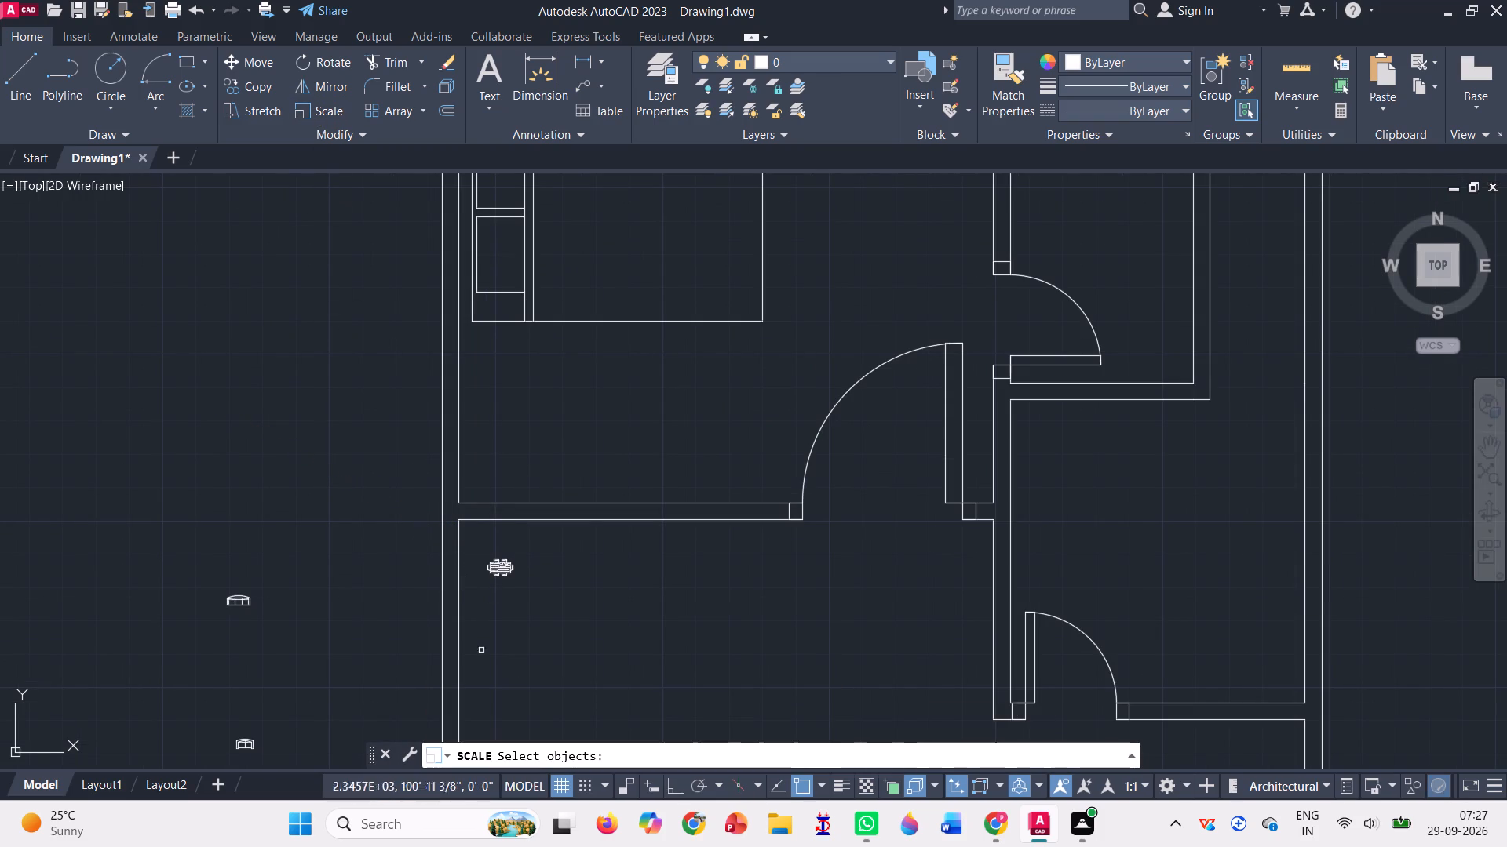
{"action": "left_click", "coordinate": [497, 576]}
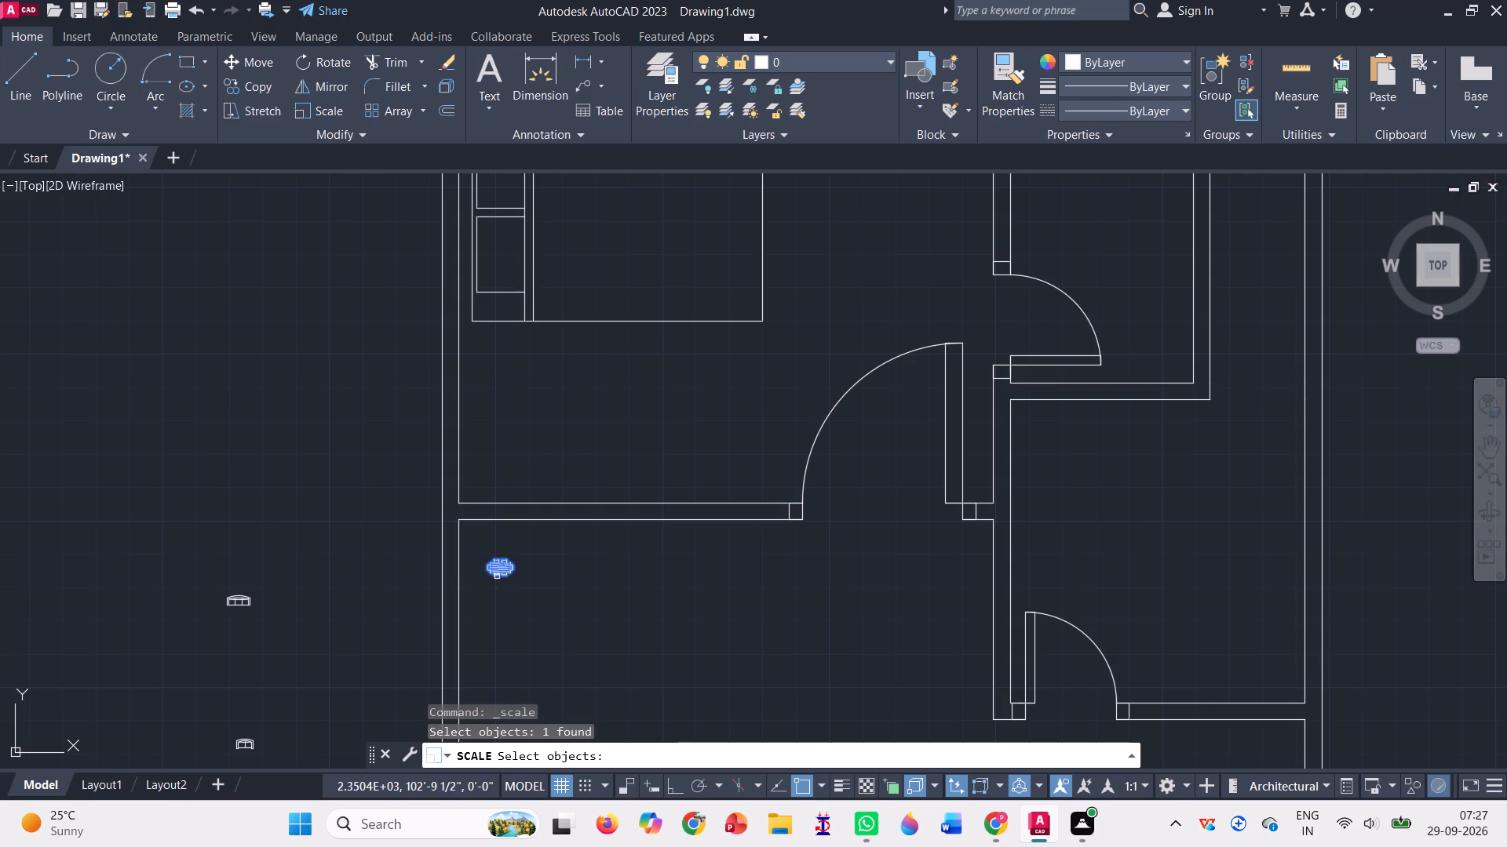
{"action": "key", "text": "Return"}
{"action": "scroll", "coordinate": [496, 573], "scroll_direction": "up", "scroll_amount": 3}
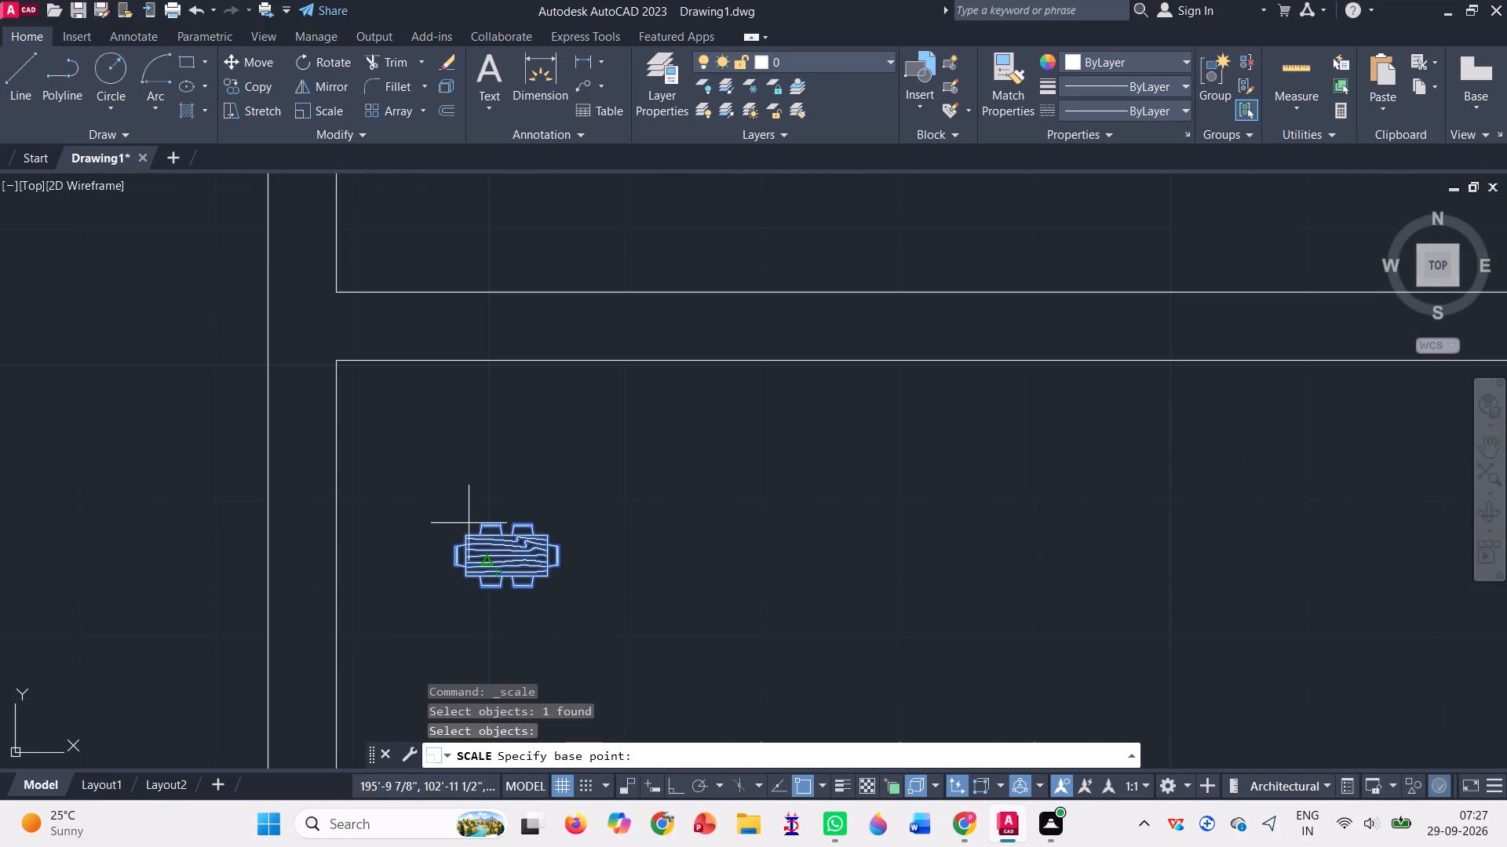
{"action": "scroll", "coordinate": [469, 523], "scroll_direction": "up", "scroll_amount": 4}
{"action": "left_click", "coordinate": [436, 613]}
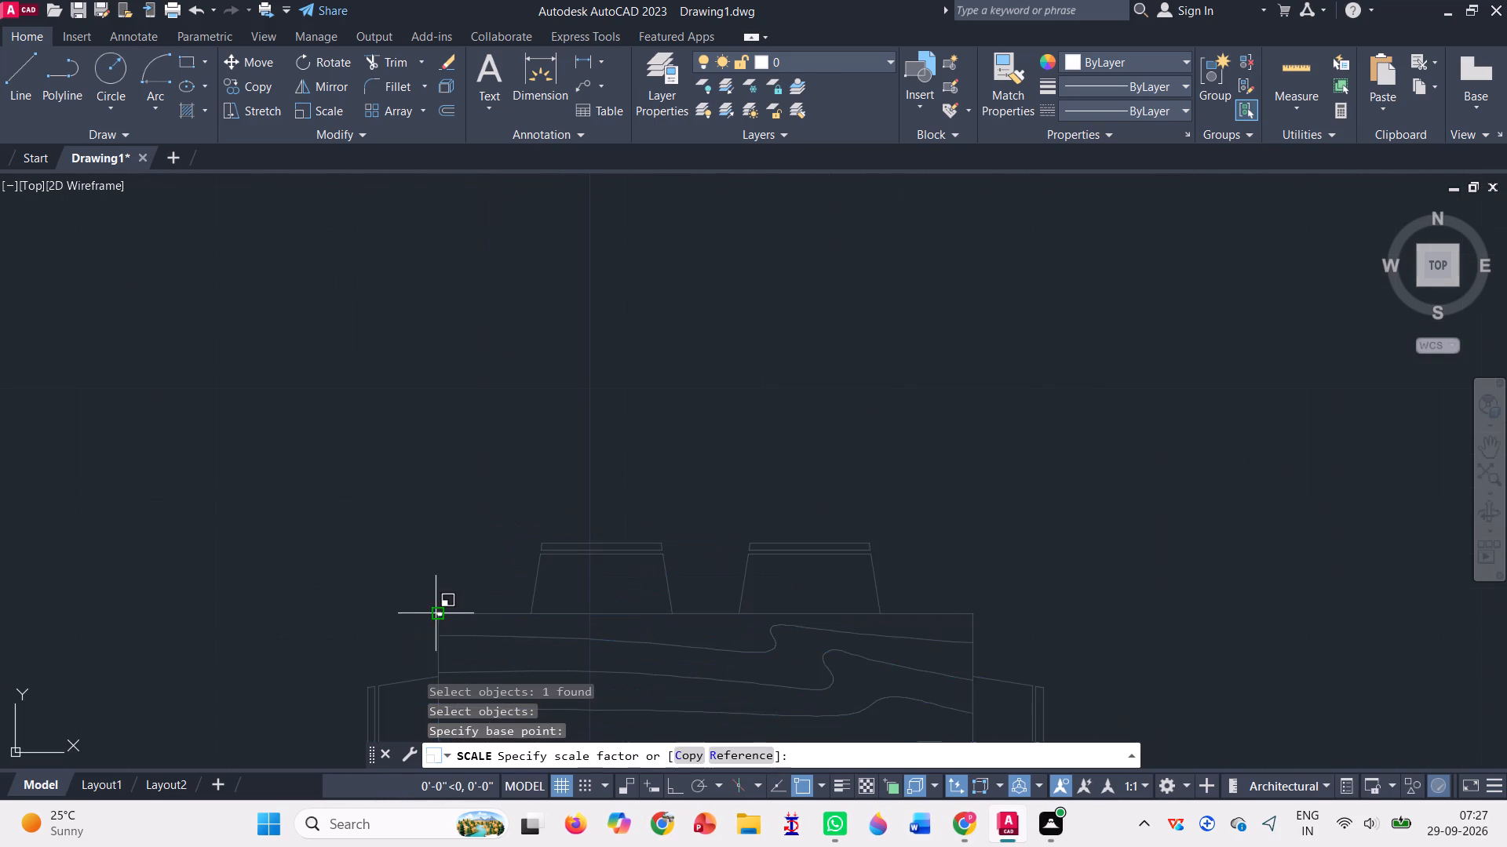
{"action": "scroll", "coordinate": [447, 601], "scroll_direction": "down", "scroll_amount": 7}
{"action": "scroll", "coordinate": [454, 538], "scroll_direction": "down", "scroll_amount": 2}
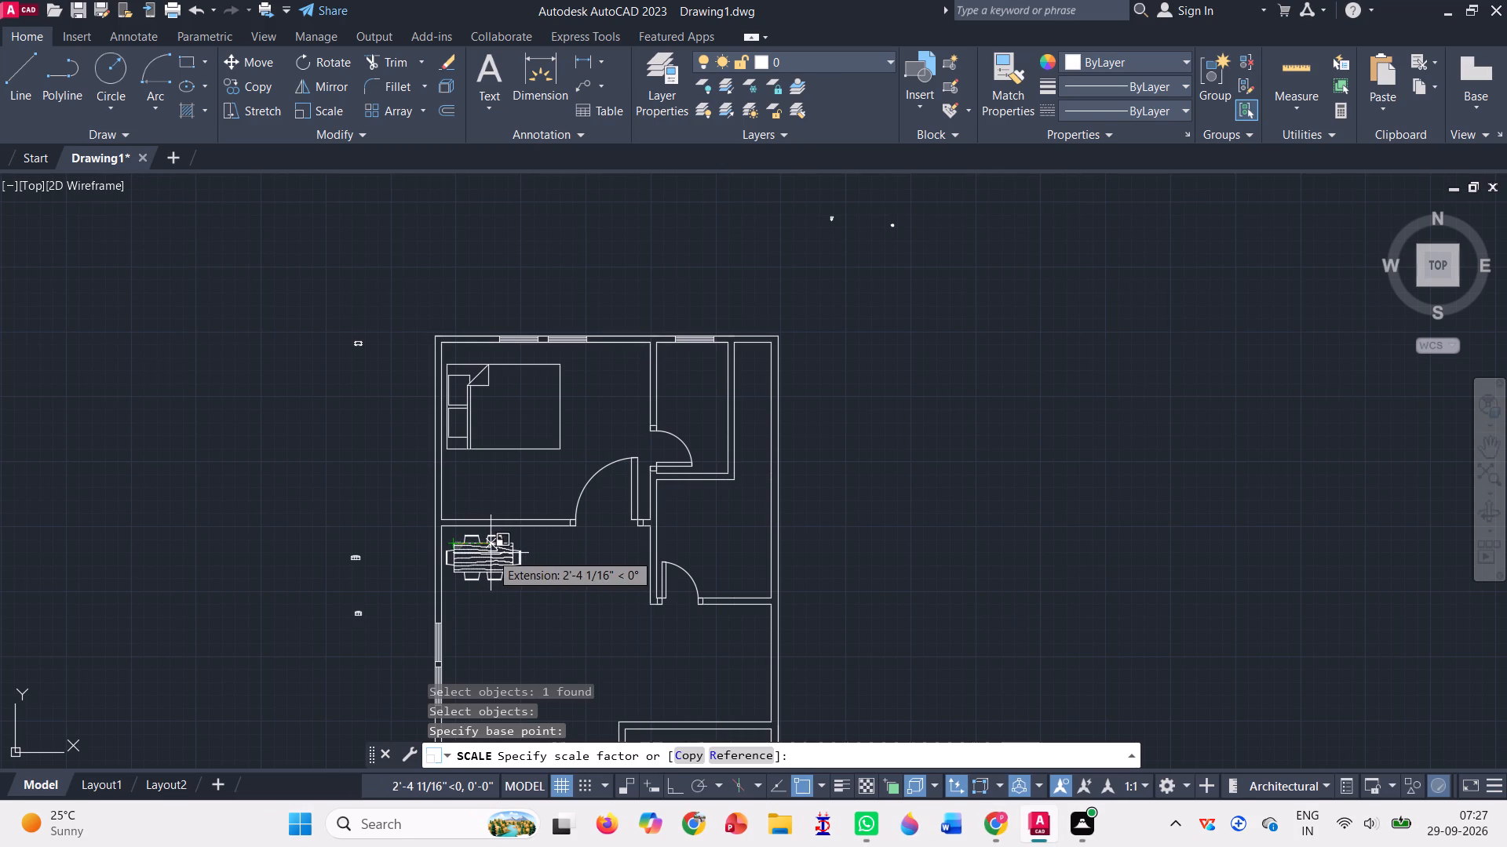
{"action": "left_click", "coordinate": [491, 553]}
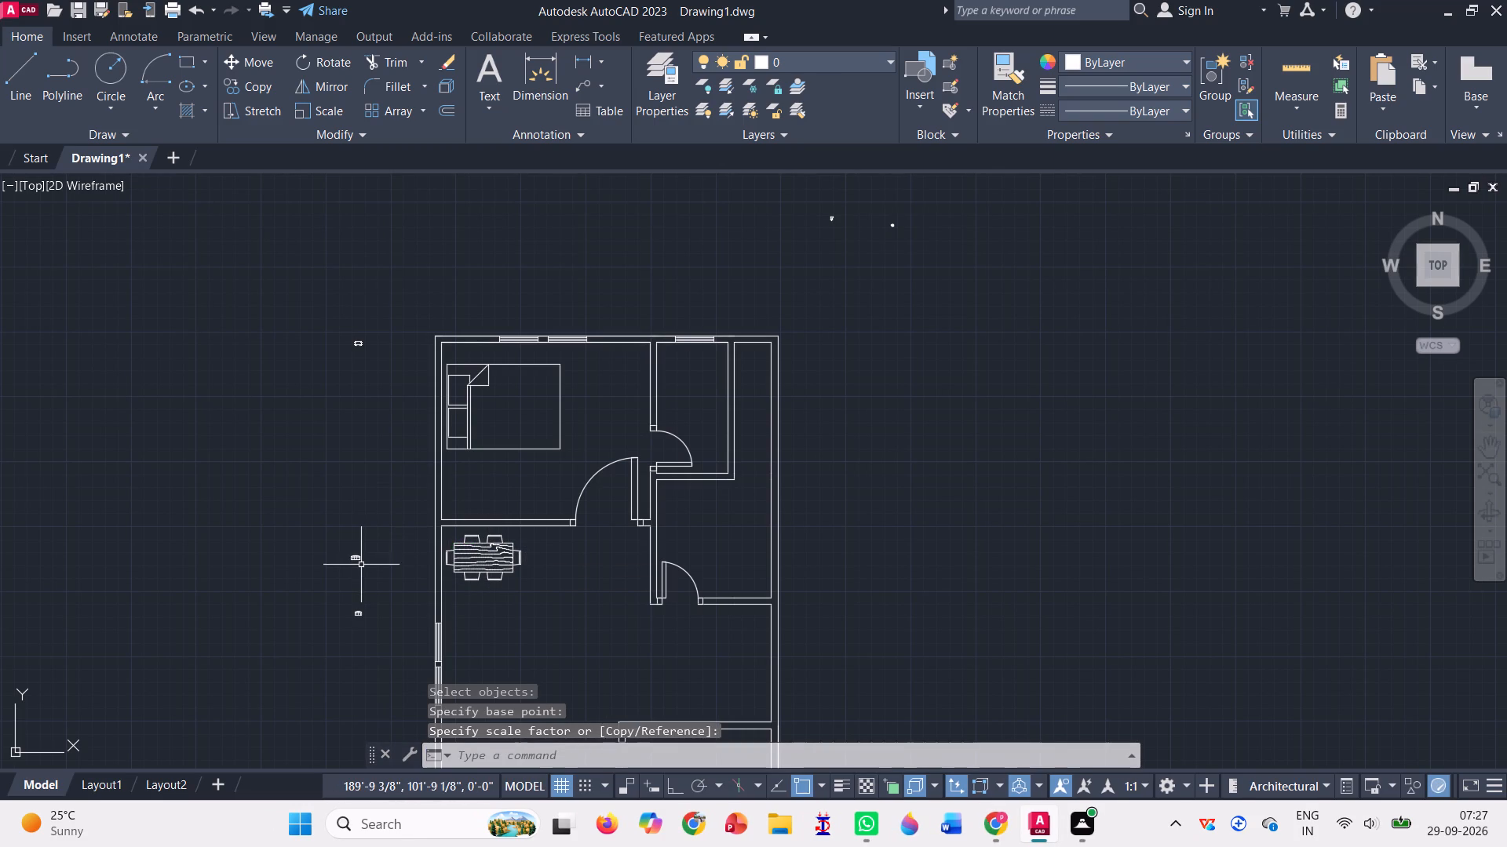
Rotate the three-seat sofa outside the left wall 90 degrees counterclockwise about its upper right corner, with Ortho on.
{"action": "left_click", "coordinate": [326, 64]}
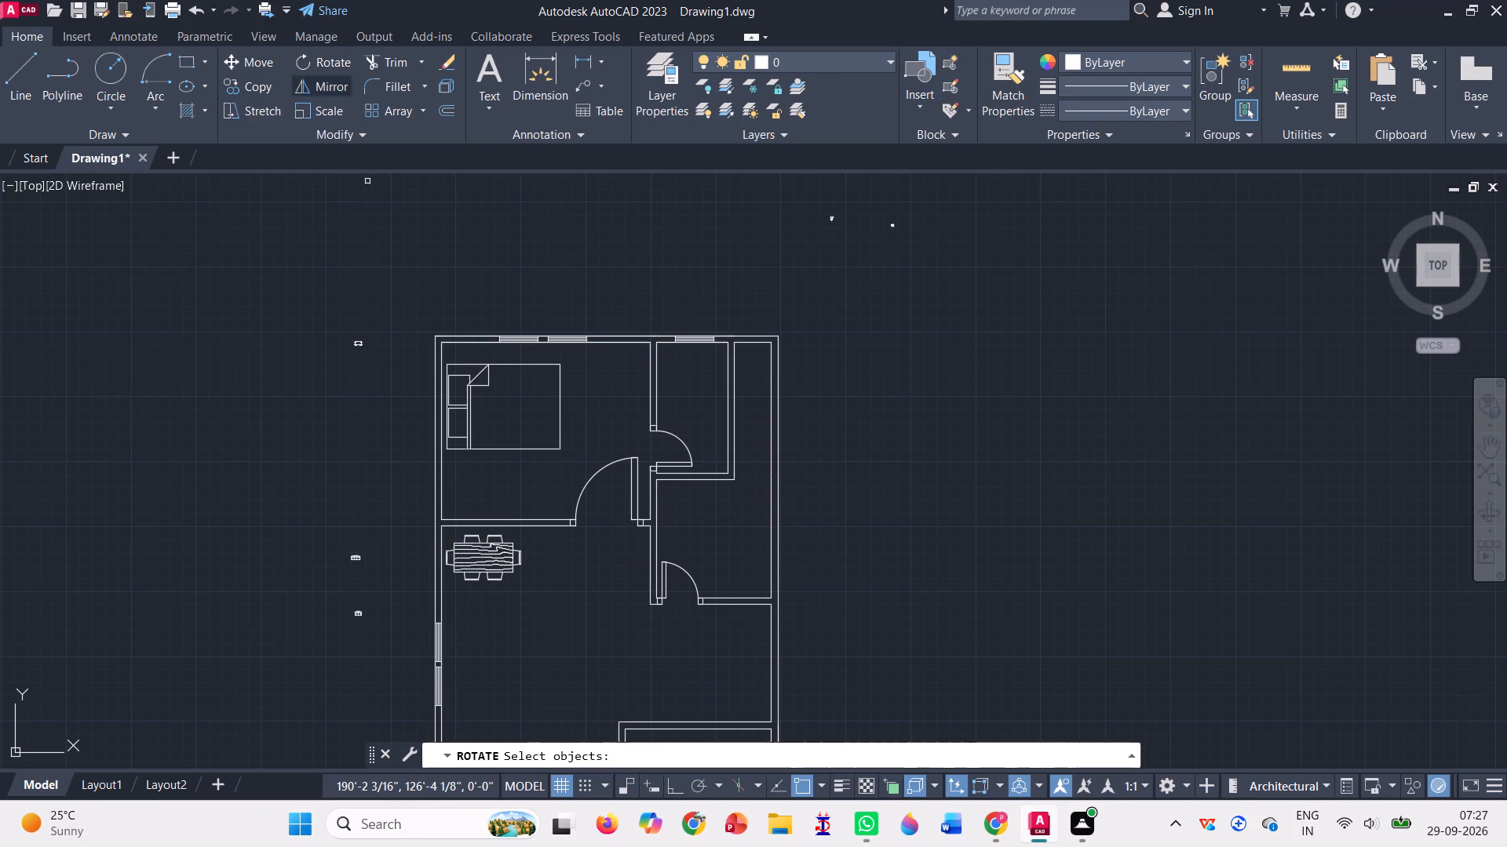
{"action": "left_click", "coordinate": [358, 559]}
{"action": "key", "text": "Return"}
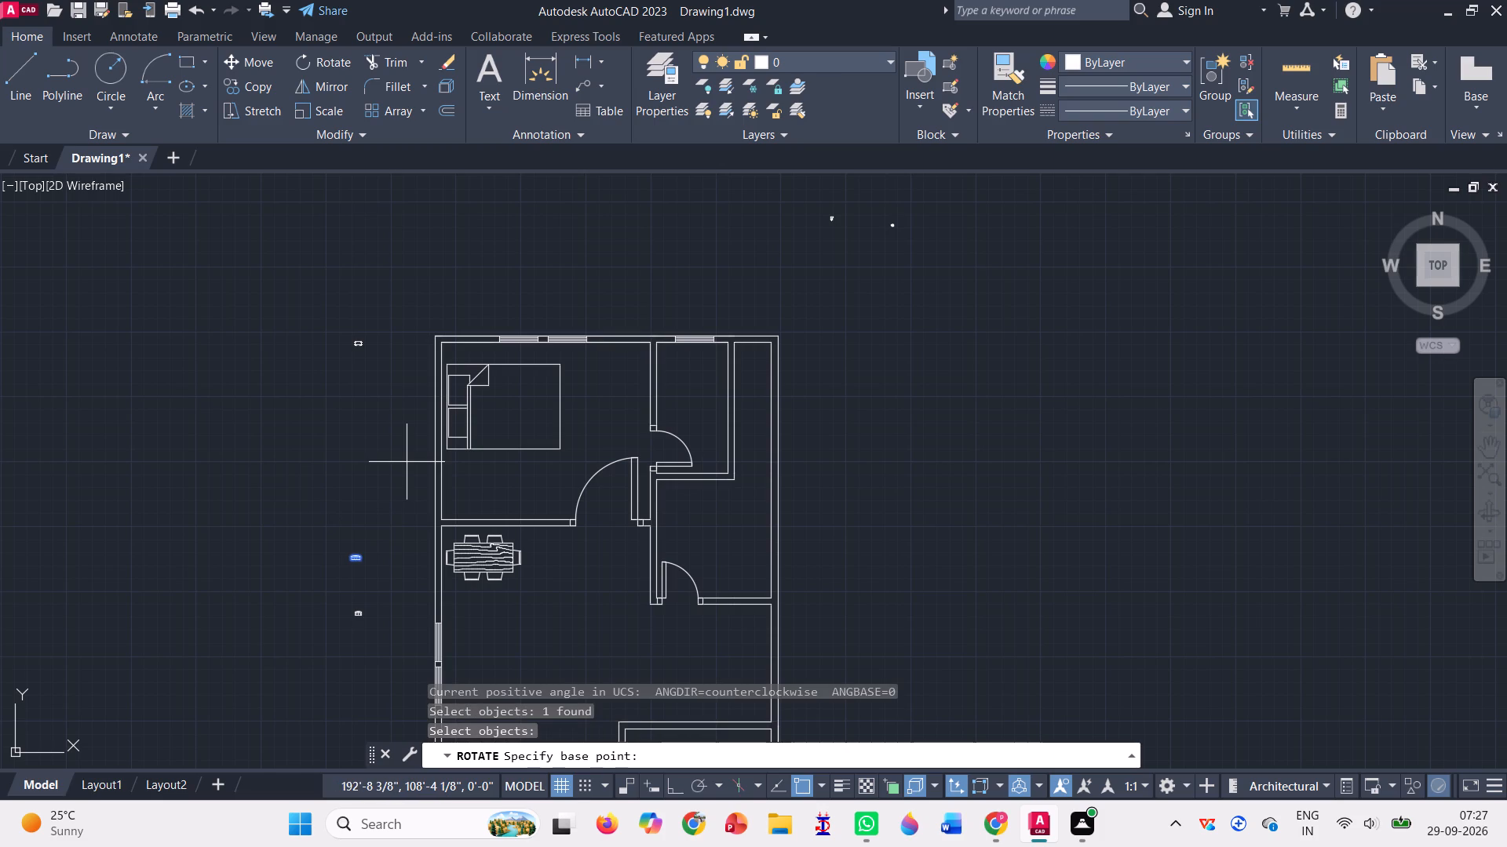
{"action": "scroll", "coordinate": [365, 556], "scroll_direction": "up", "scroll_amount": 5}
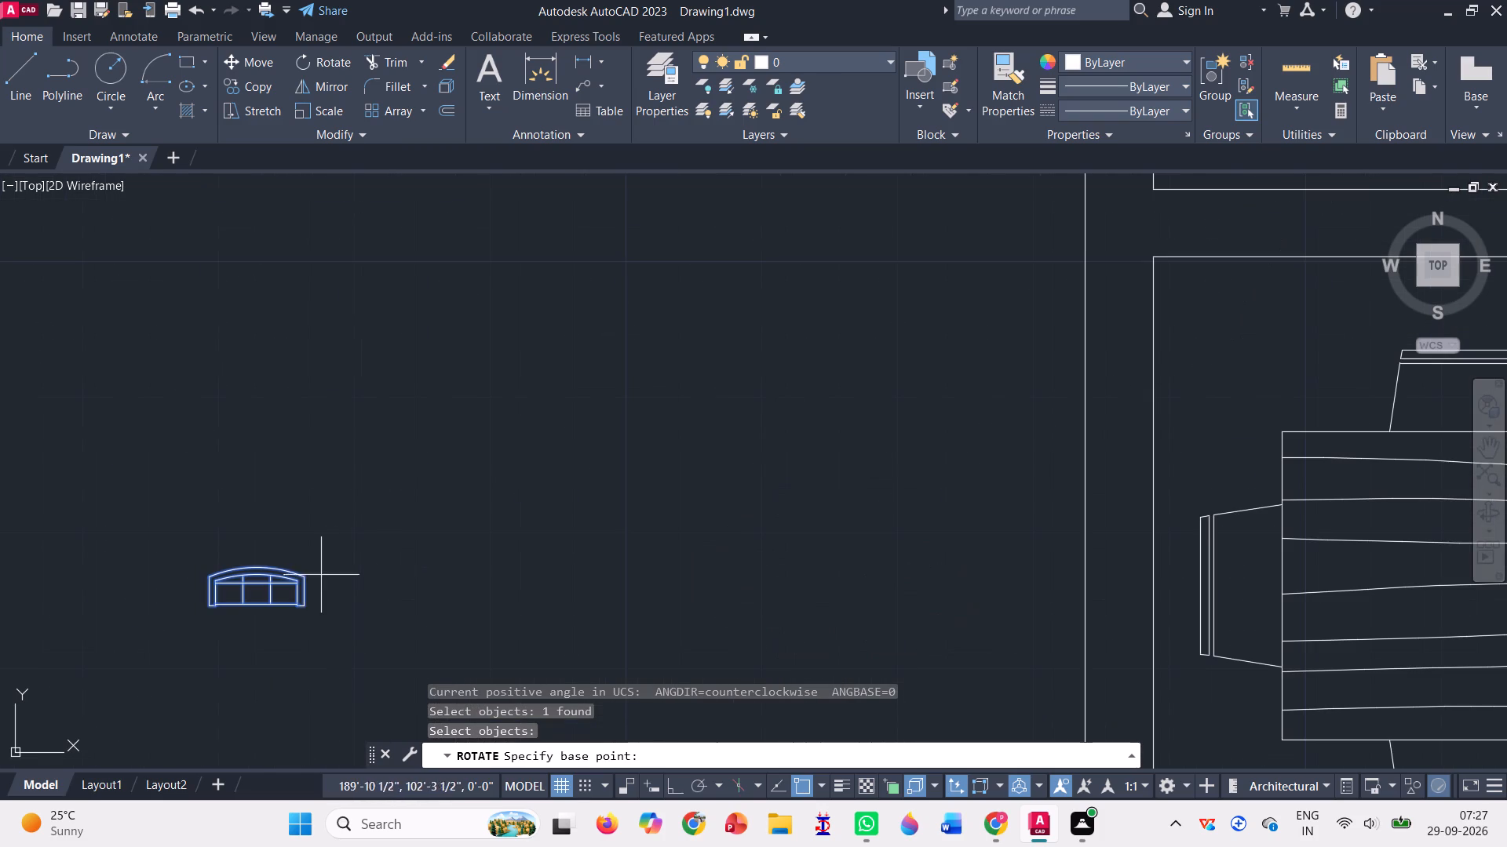
{"action": "left_click", "coordinate": [302, 581]}
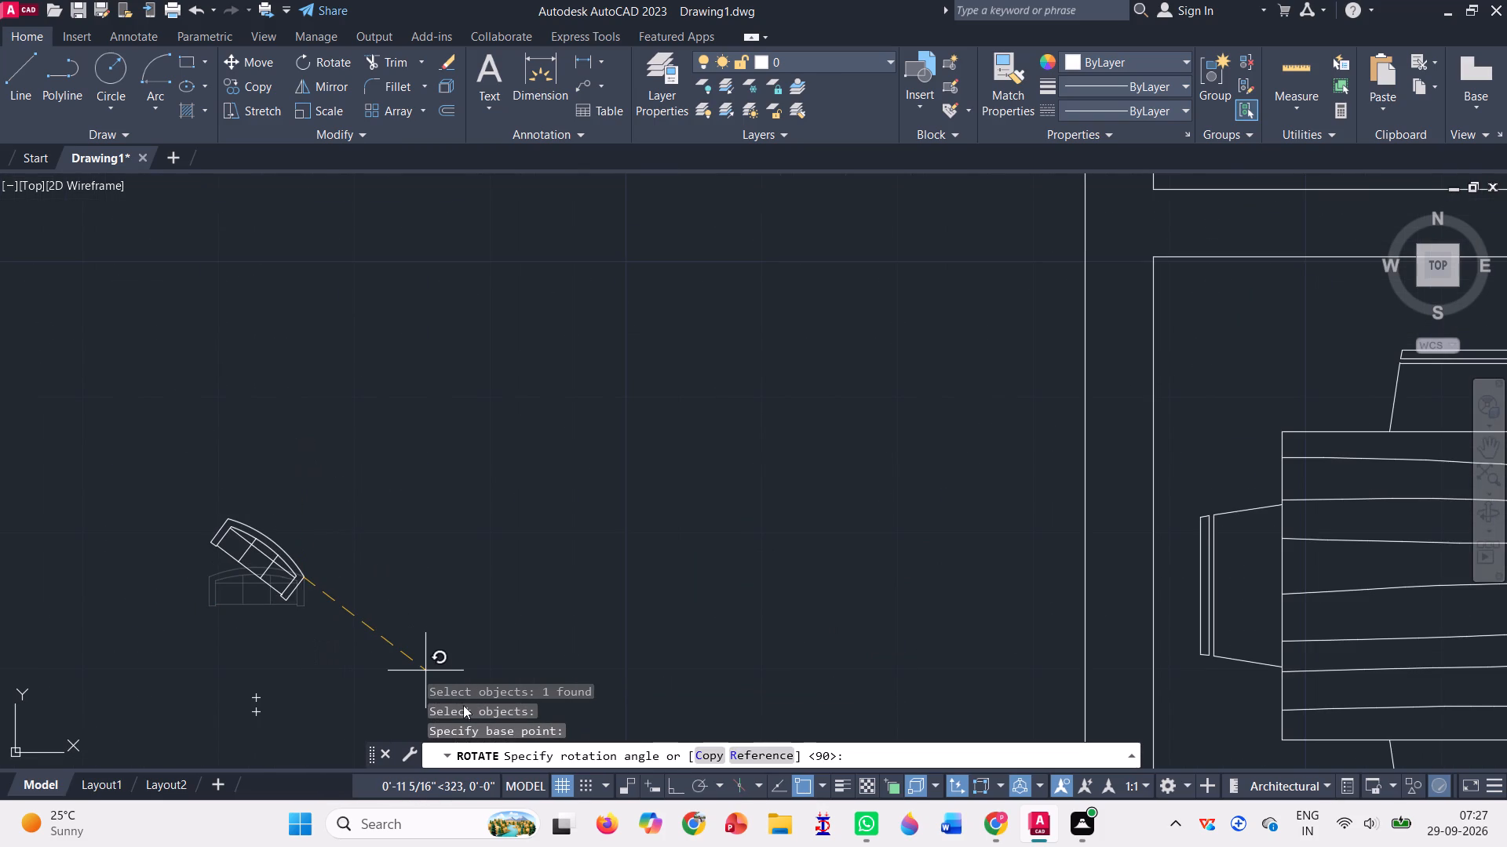
{"action": "left_click", "coordinate": [666, 783]}
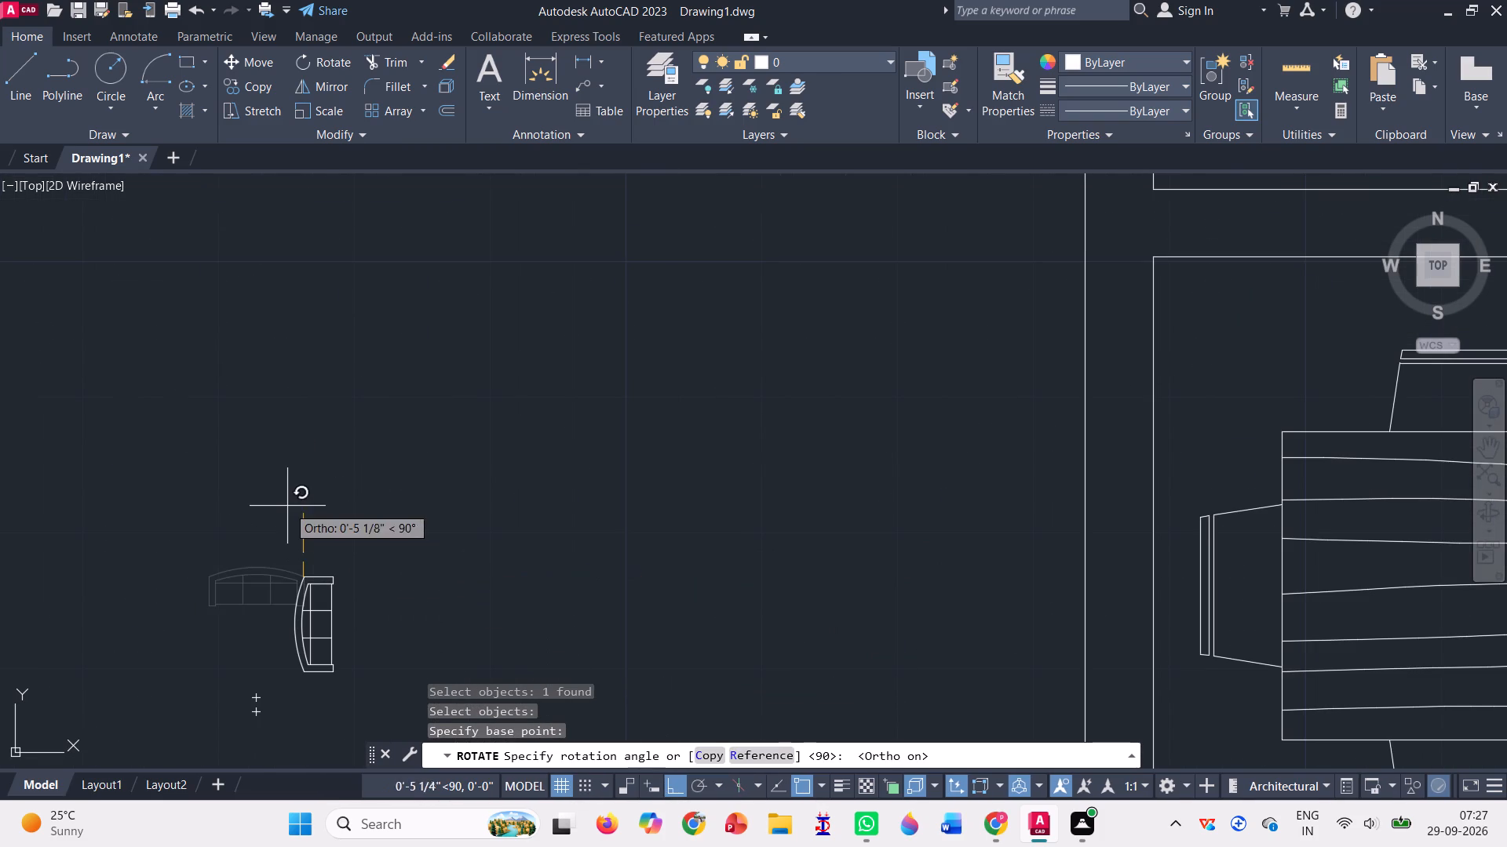
{"action": "left_click", "coordinate": [287, 504]}
Rotate the two-seat sofa outside the left wall 180 degrees about its top edge, so its curved back faces down.
{"action": "scroll", "coordinate": [441, 429], "scroll_direction": "down", "scroll_amount": 3}
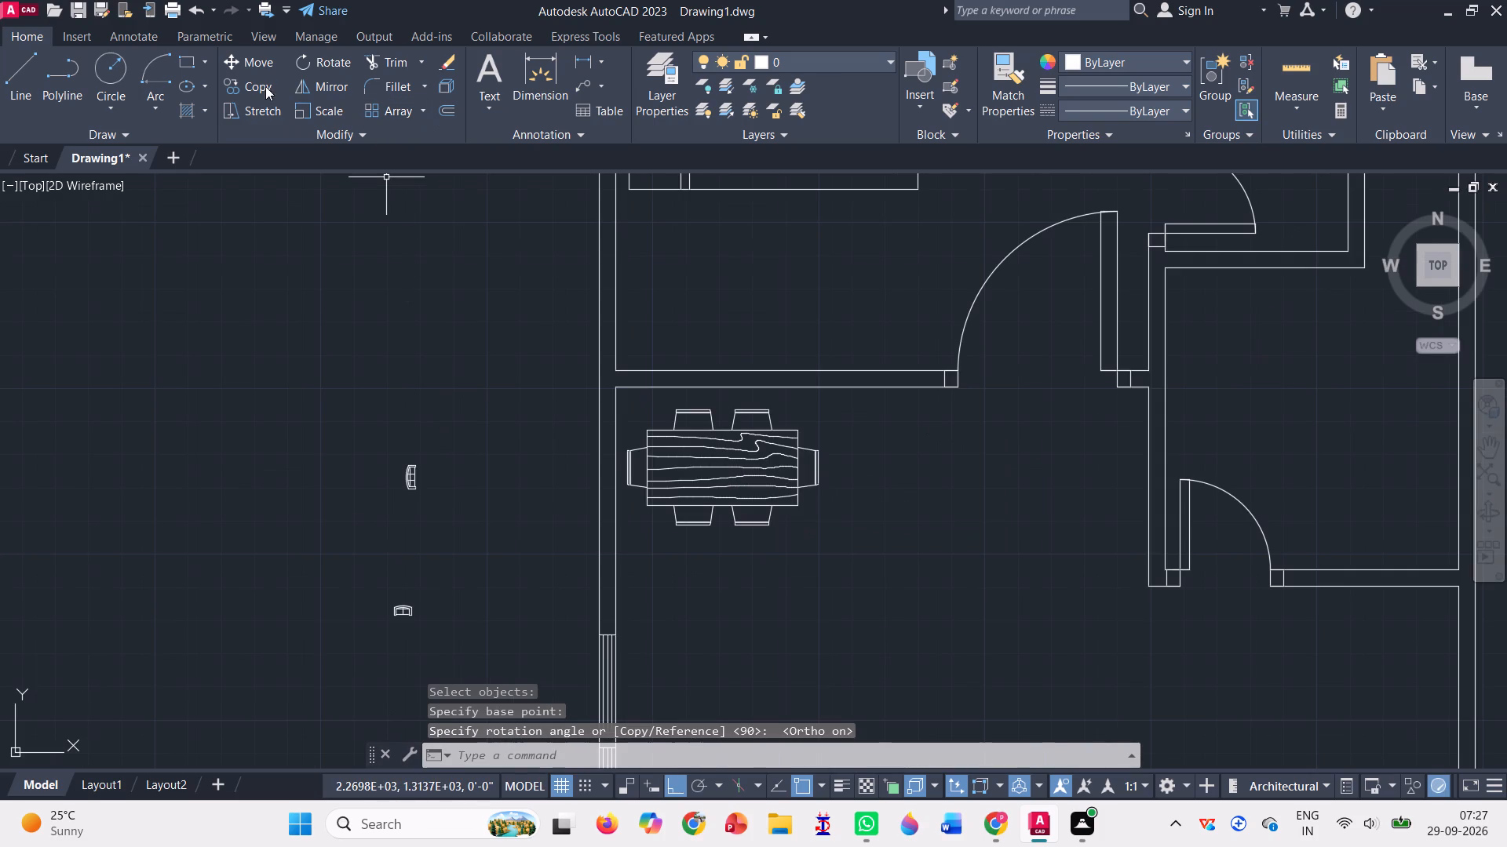
{"action": "left_click", "coordinate": [311, 59]}
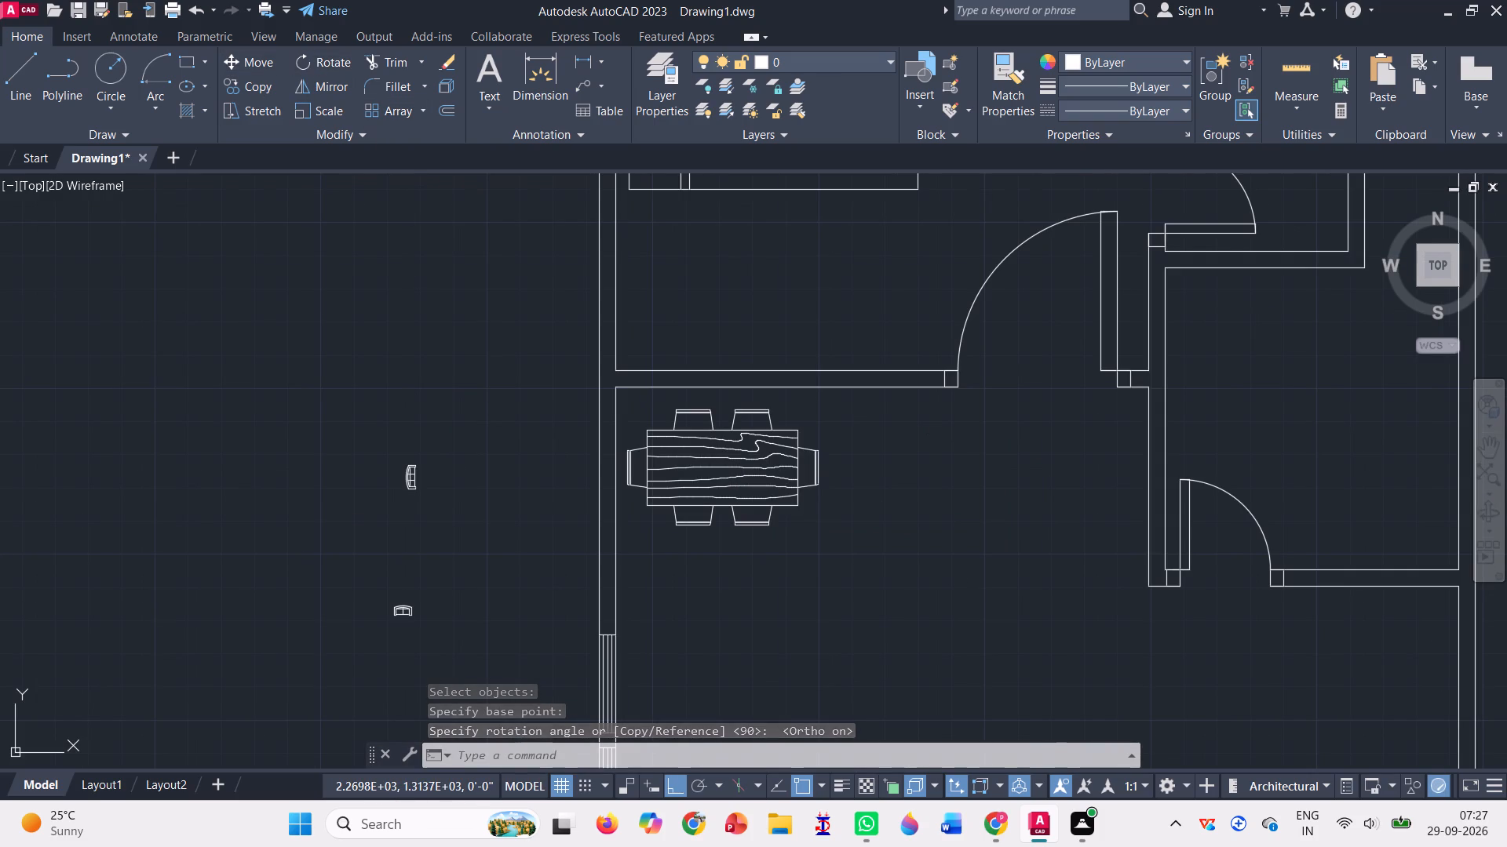
{"action": "left_click", "coordinate": [413, 612]}
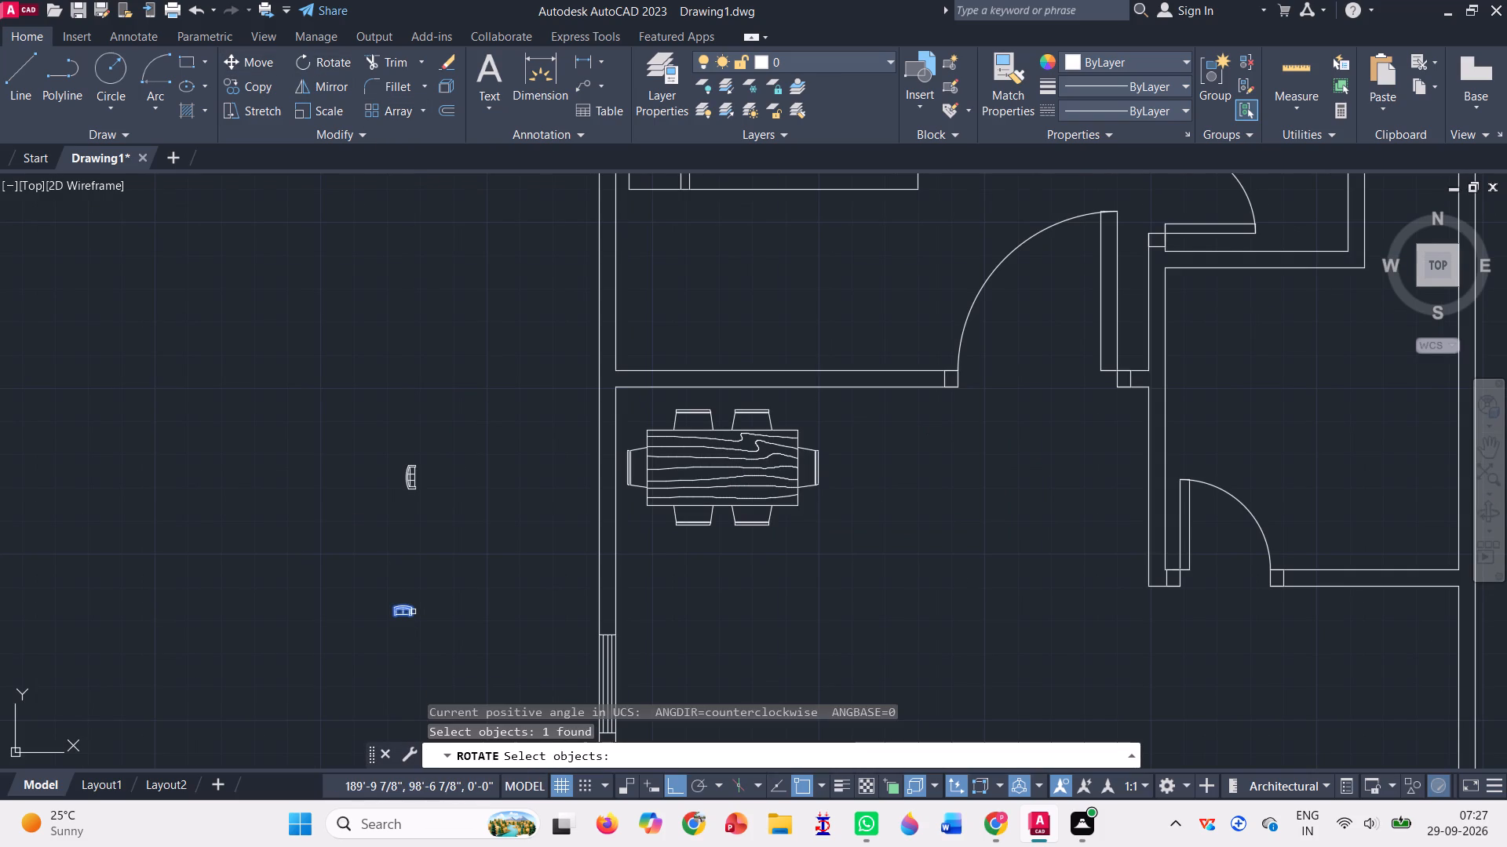
{"action": "key", "text": "Return"}
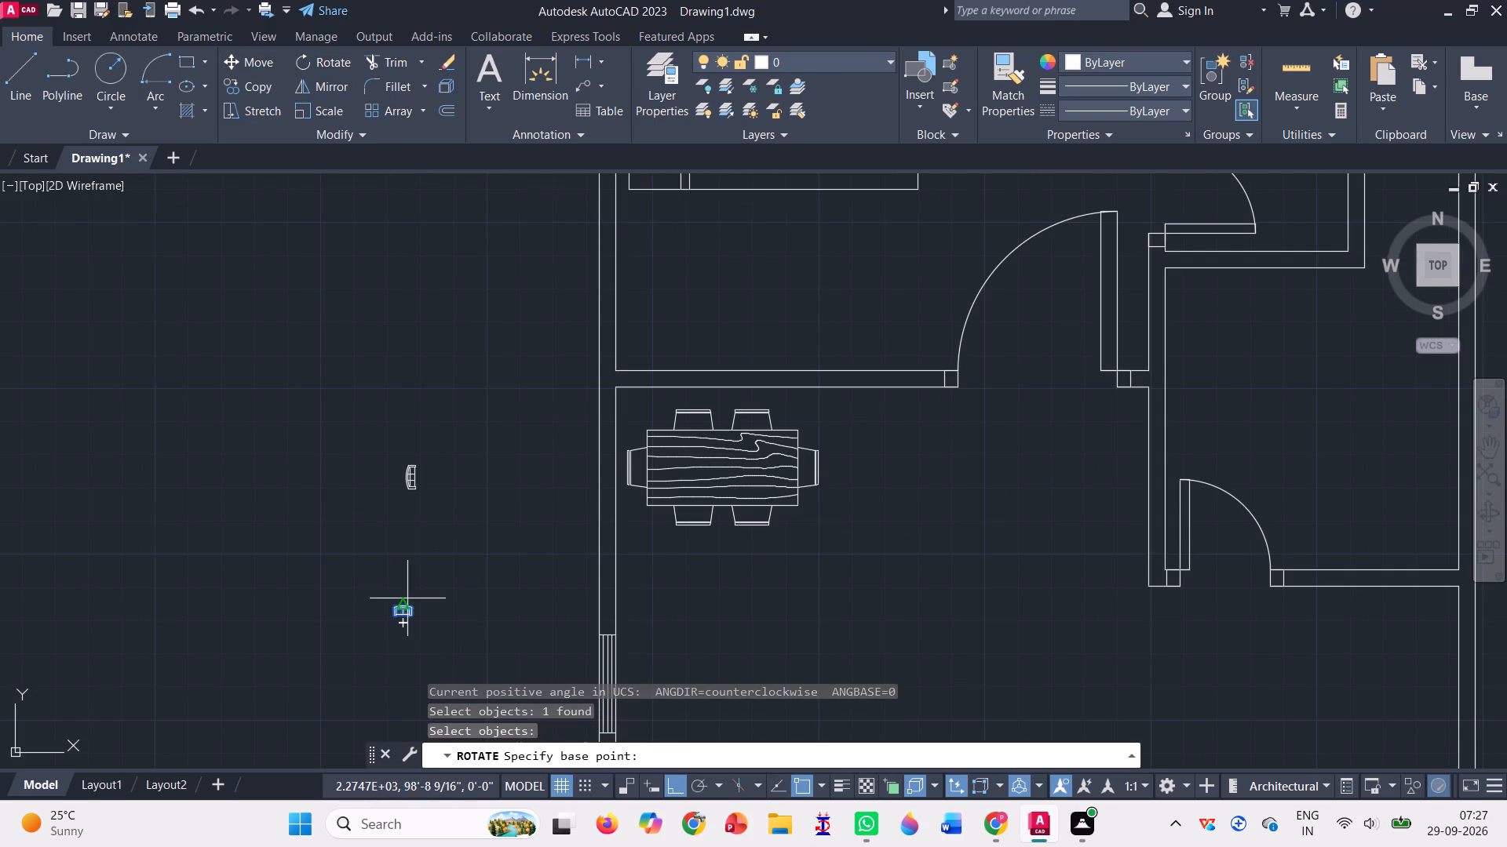
{"action": "left_click", "coordinate": [408, 602]}
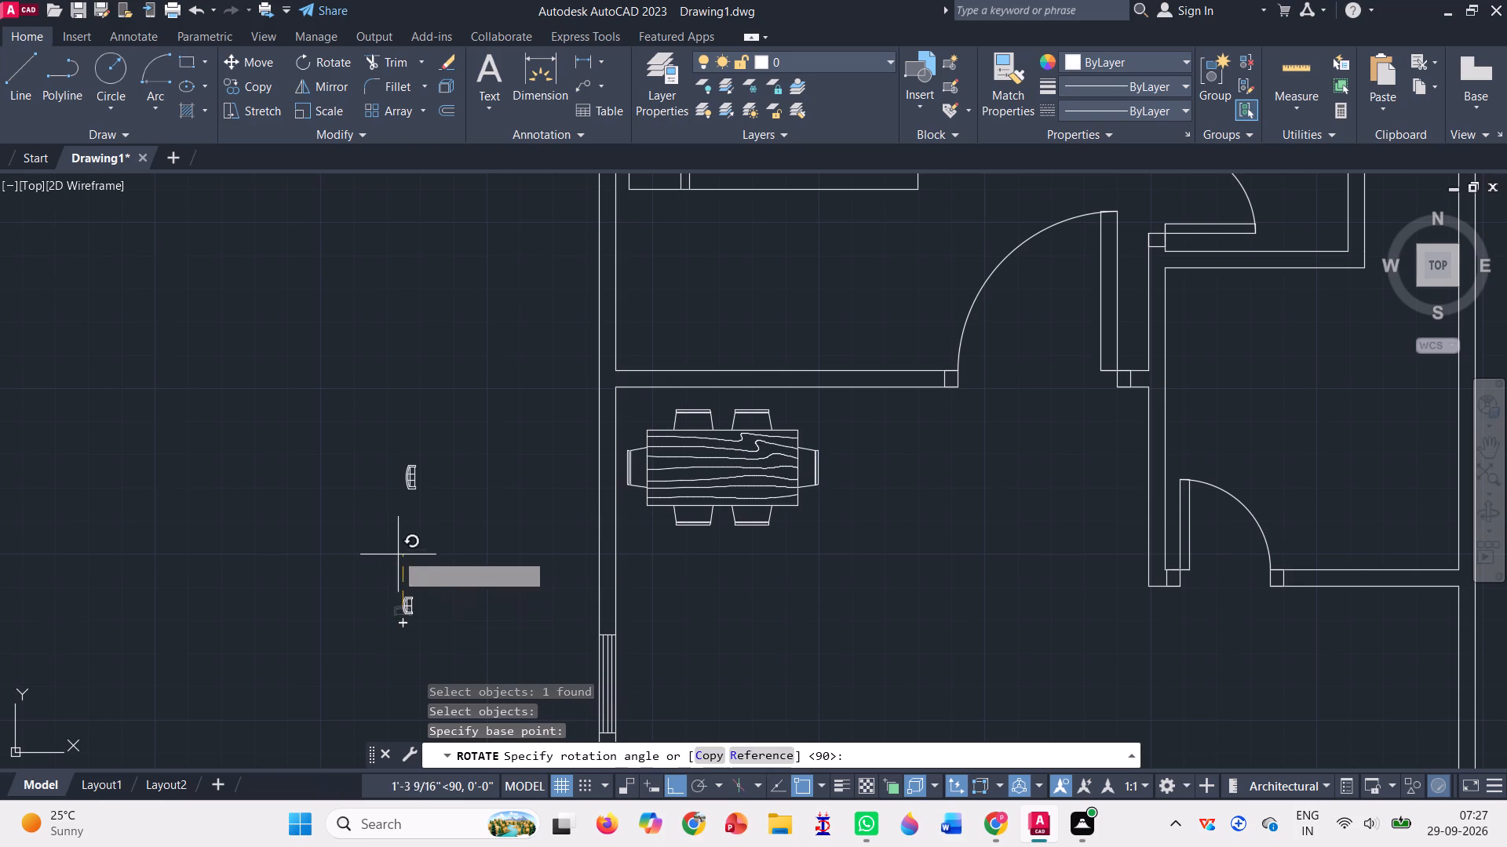
{"action": "left_click", "coordinate": [325, 587]}
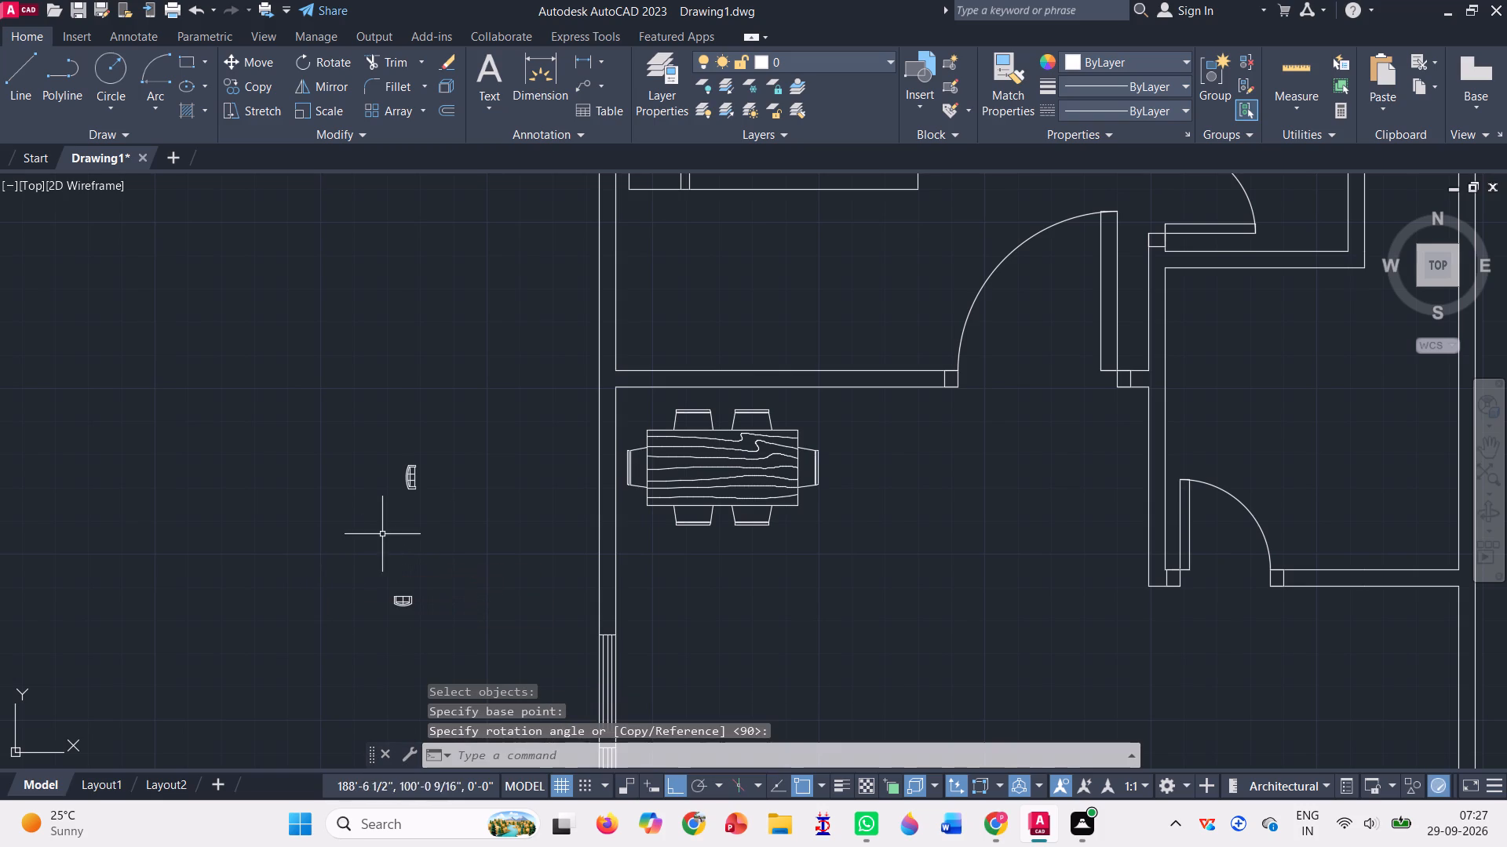
Move the three-seat sofa, with Ortho off, into the living room beside the lower window of the left outer wall.
{"action": "left_click", "coordinate": [260, 66]}
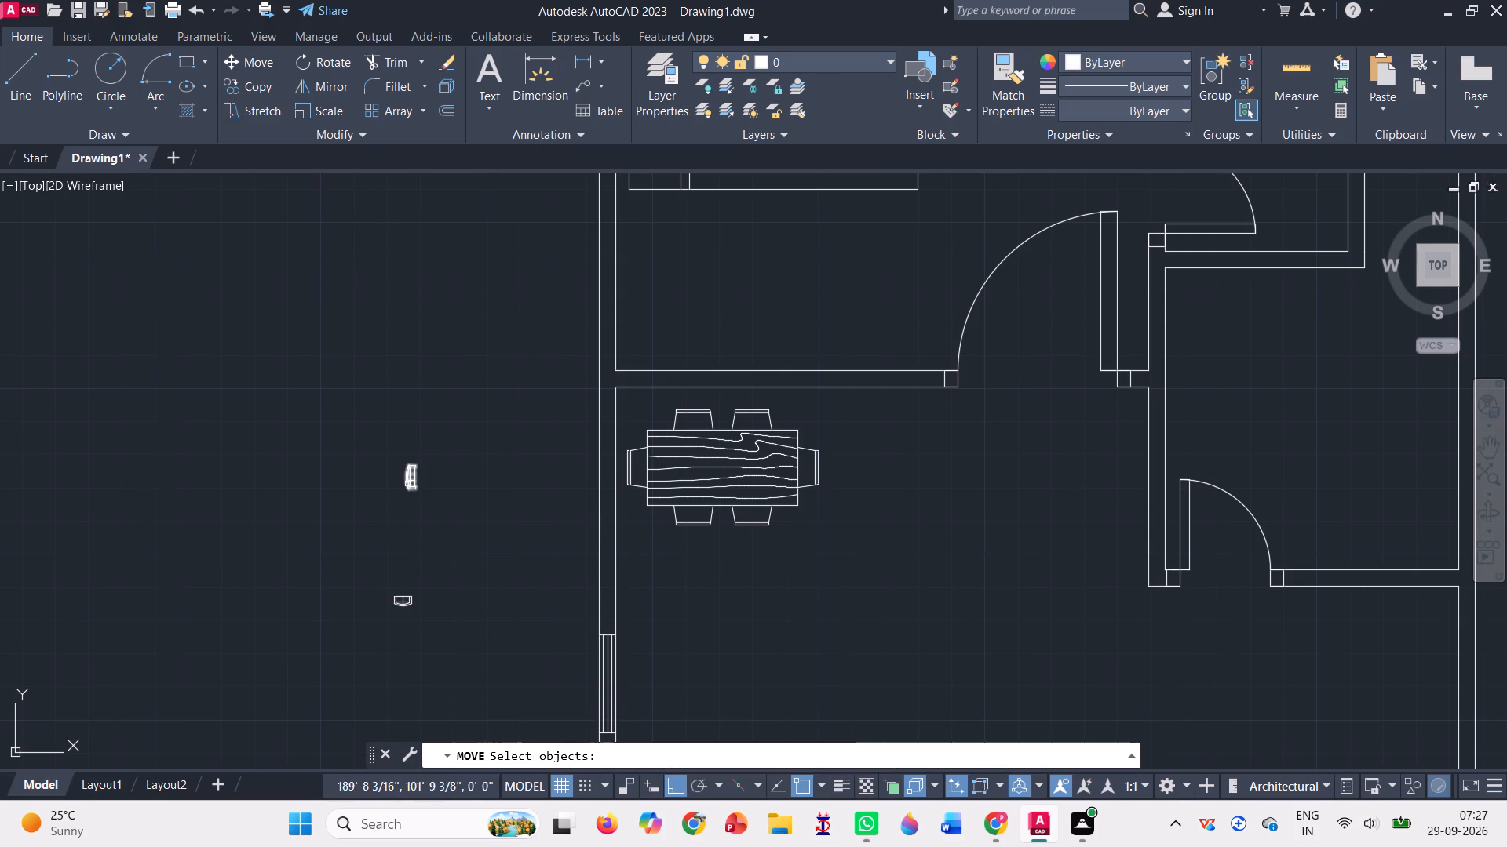
{"action": "left_click", "coordinate": [407, 484]}
{"action": "key", "text": "Return"}
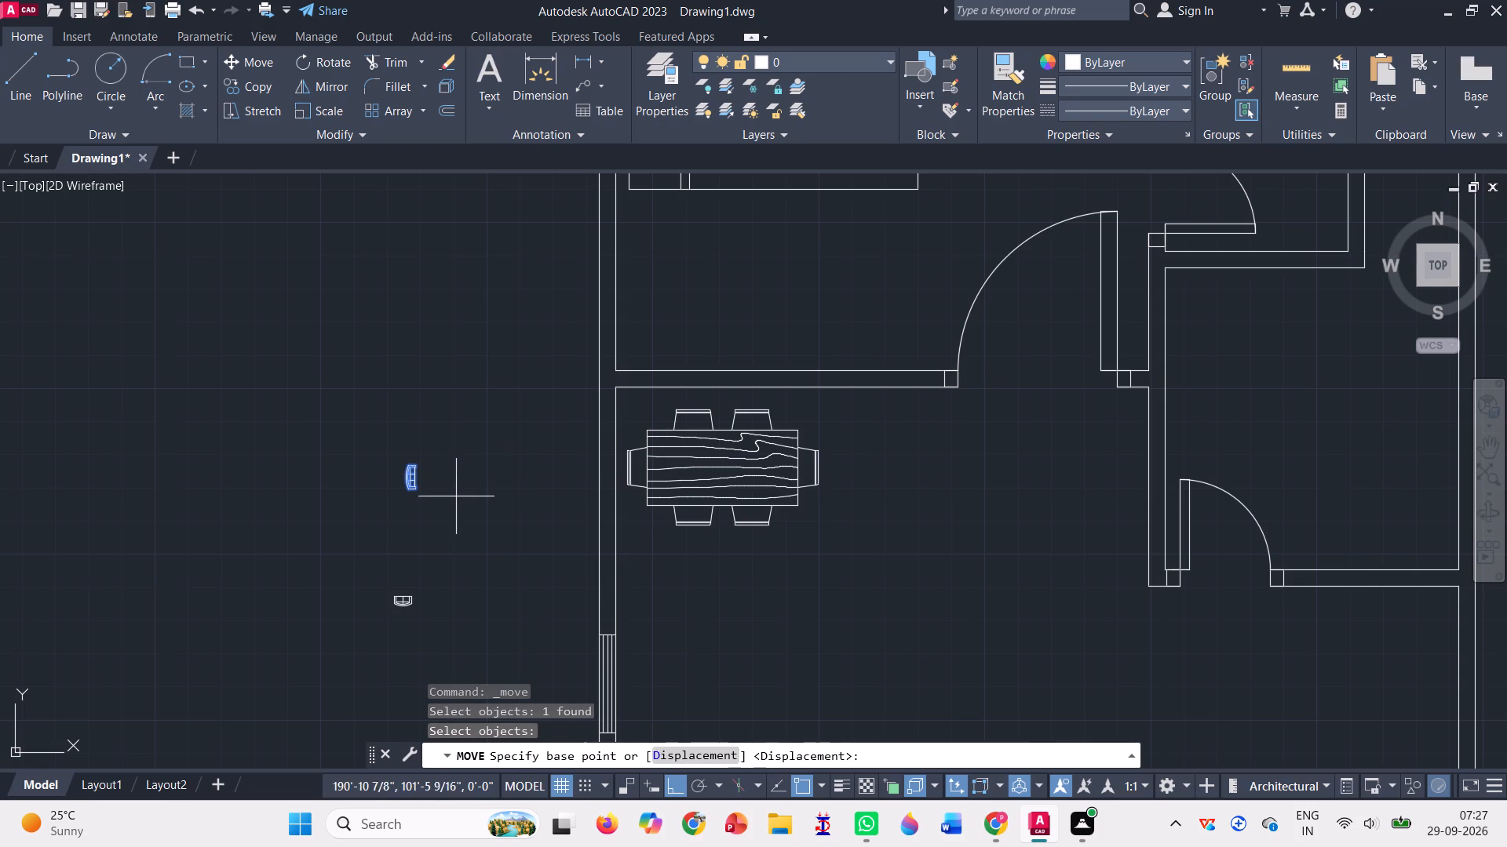
{"action": "scroll", "coordinate": [428, 494], "scroll_direction": "up", "scroll_amount": 4}
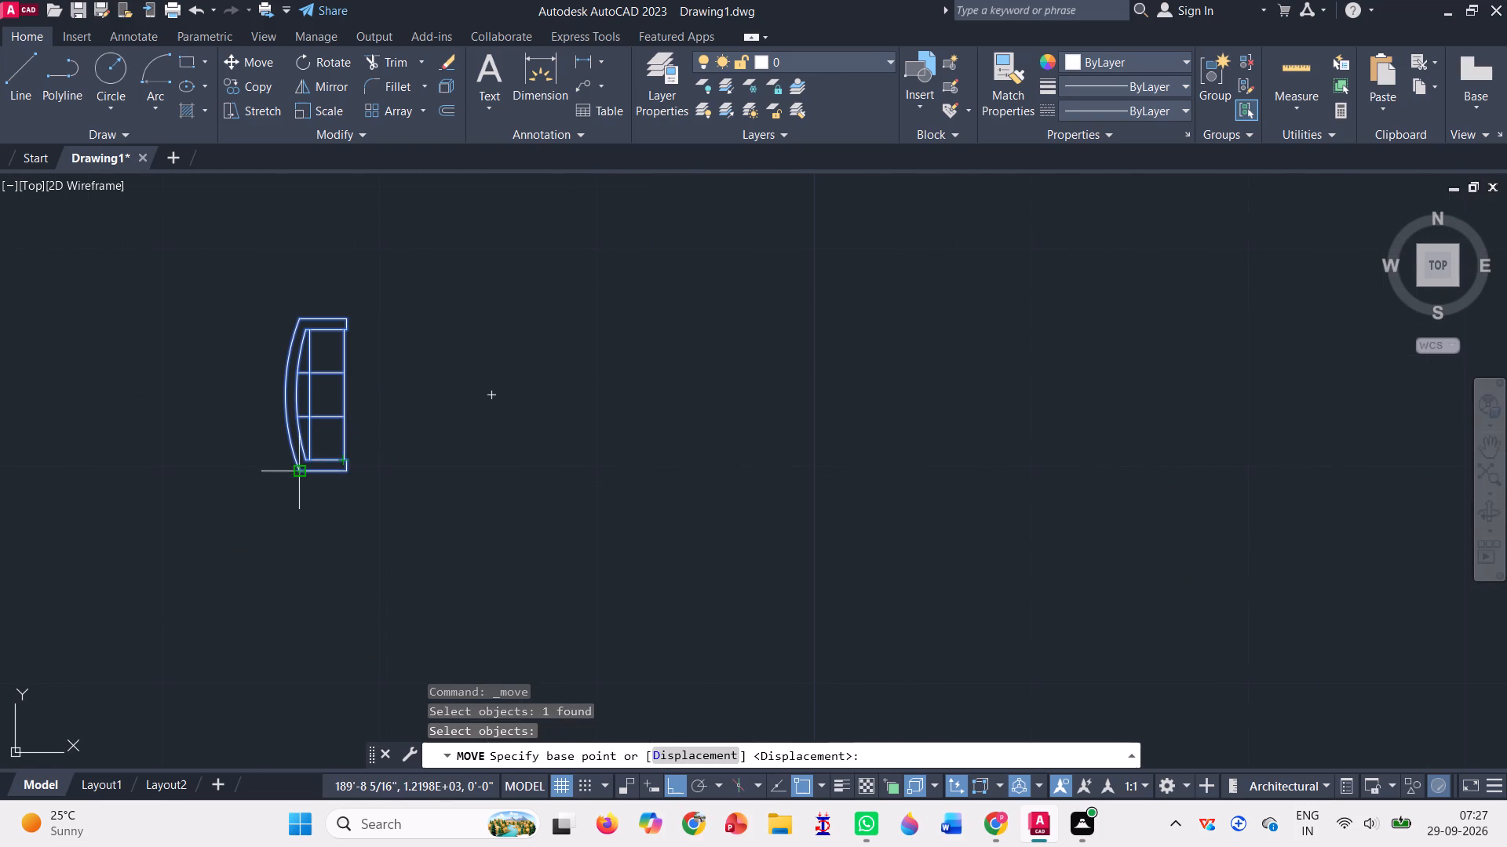
{"action": "left_click", "coordinate": [303, 474]}
{"action": "scroll", "coordinate": [303, 474], "scroll_direction": "down", "scroll_amount": 5}
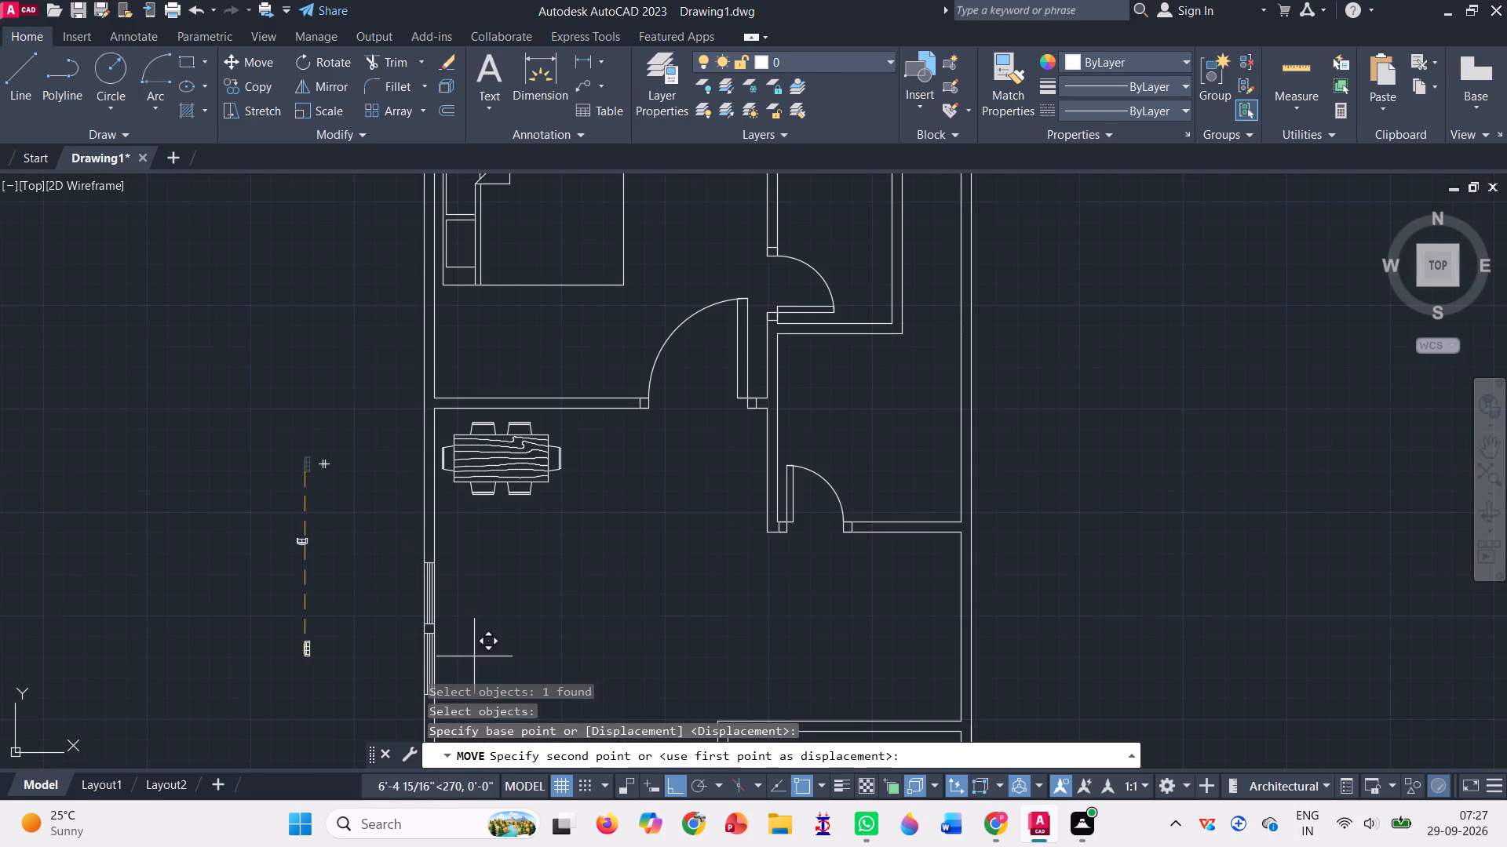
{"action": "left_click", "coordinate": [677, 788]}
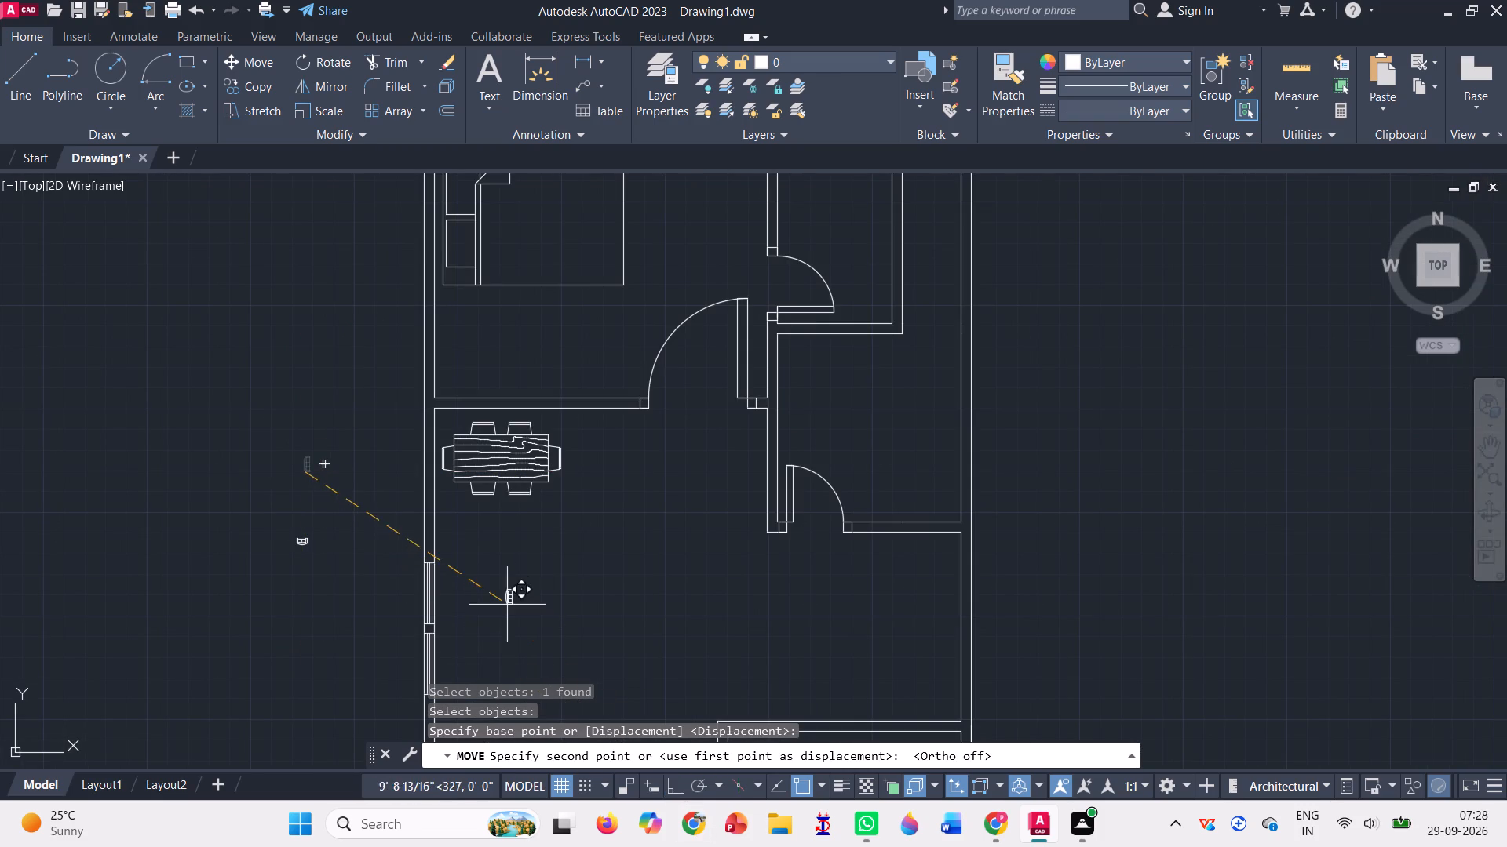
{"action": "scroll", "coordinate": [511, 589], "scroll_direction": "down", "scroll_amount": 3}
{"action": "scroll", "coordinate": [665, 435], "scroll_direction": "down", "scroll_amount": 2}
{"action": "scroll", "coordinate": [648, 445], "scroll_direction": "up", "scroll_amount": 1}
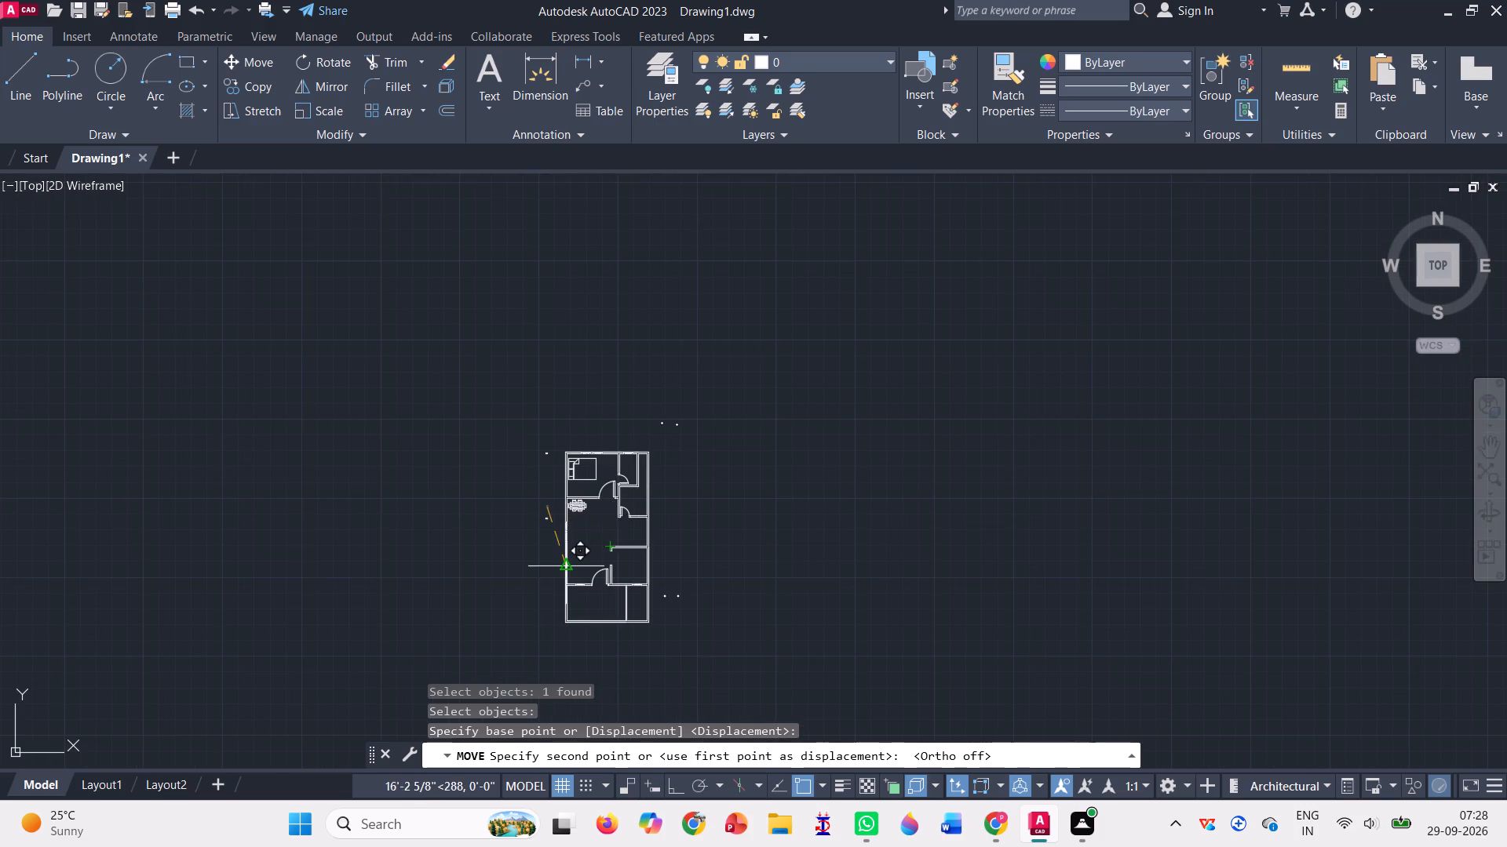
{"action": "scroll", "coordinate": [569, 567], "scroll_direction": "up", "scroll_amount": 3}
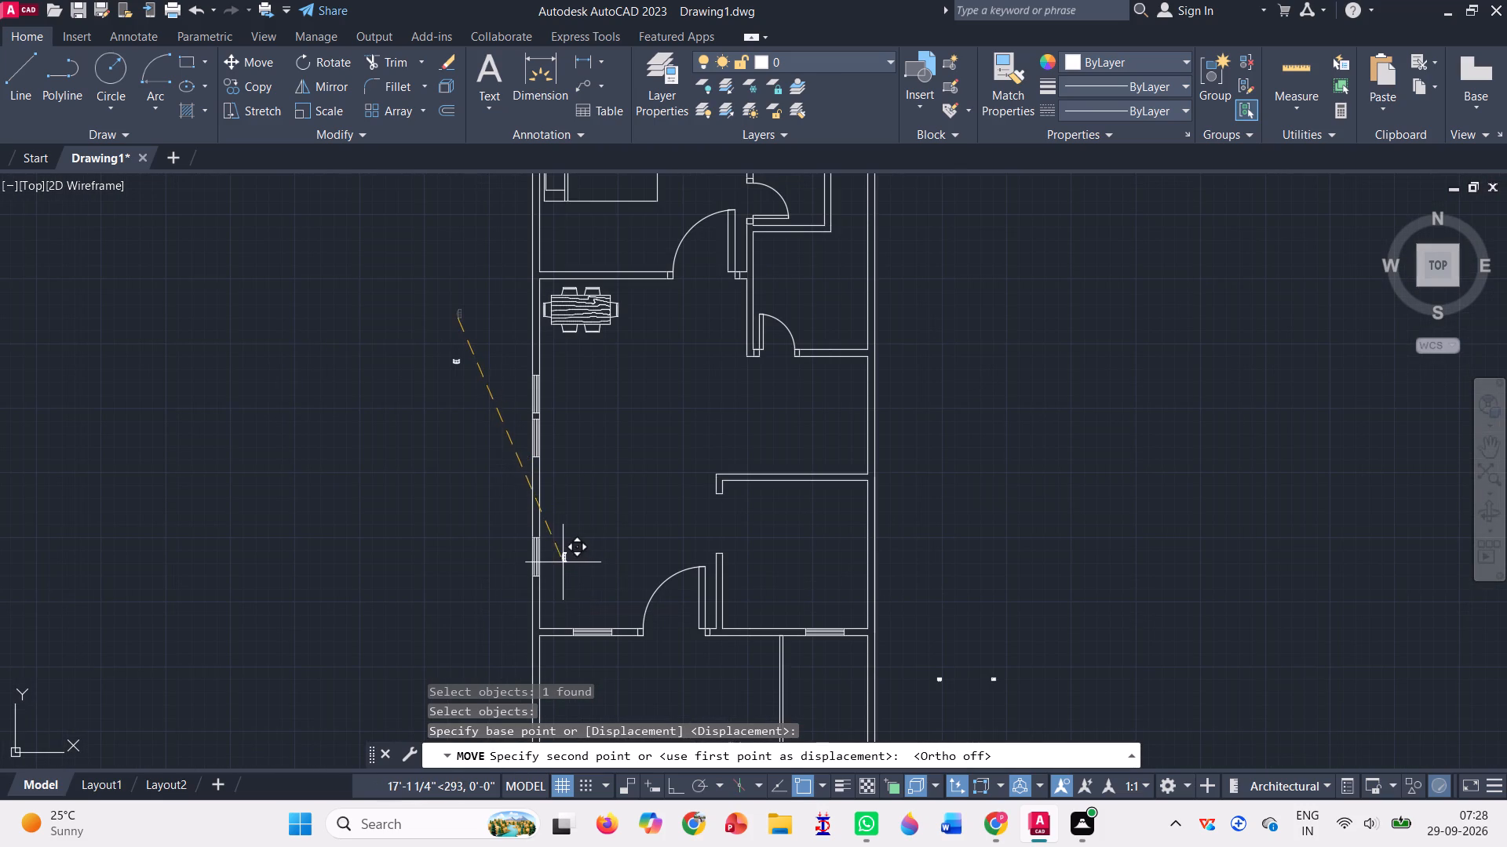
{"action": "scroll", "coordinate": [563, 562], "scroll_direction": "up", "scroll_amount": 2}
{"action": "scroll", "coordinate": [556, 576], "scroll_direction": "down", "scroll_amount": 2}
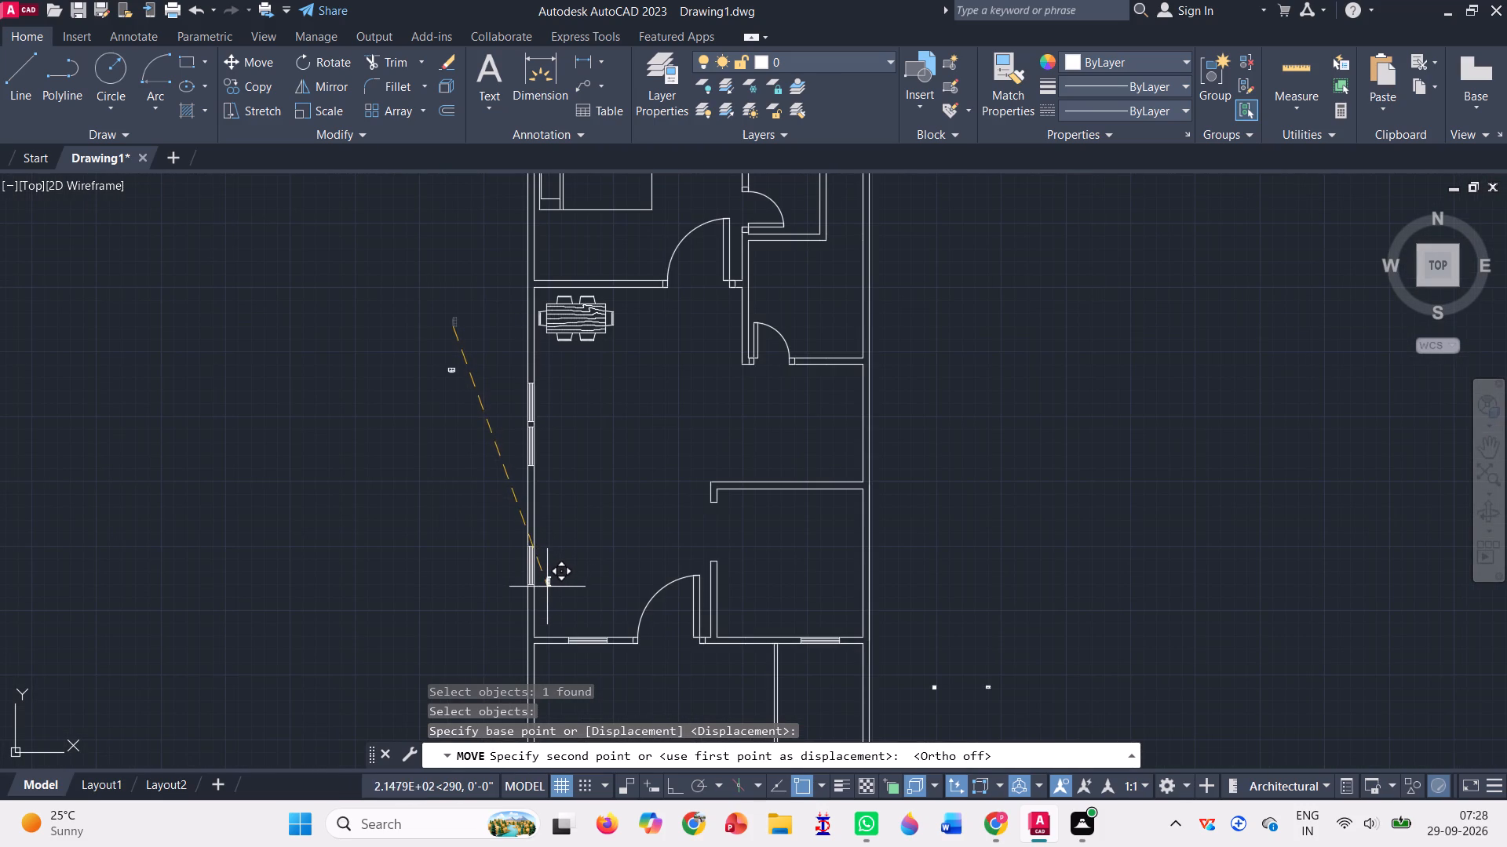
{"action": "left_click", "coordinate": [547, 589]}
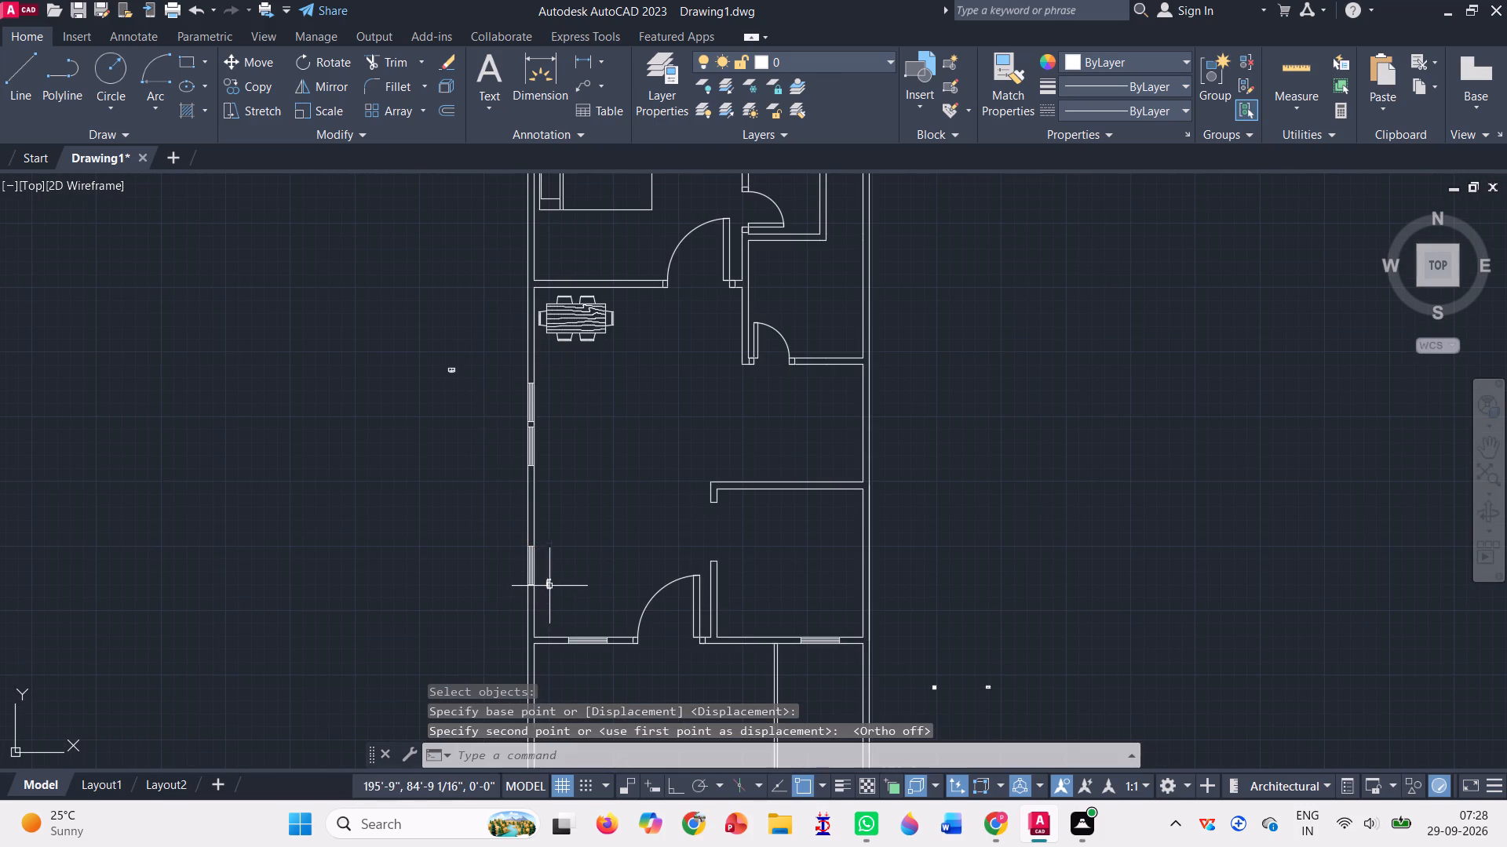
Scale the three-seat sofa up from its lower left corner until it is slightly longer than the window beside it.
{"action": "left_click", "coordinate": [323, 114]}
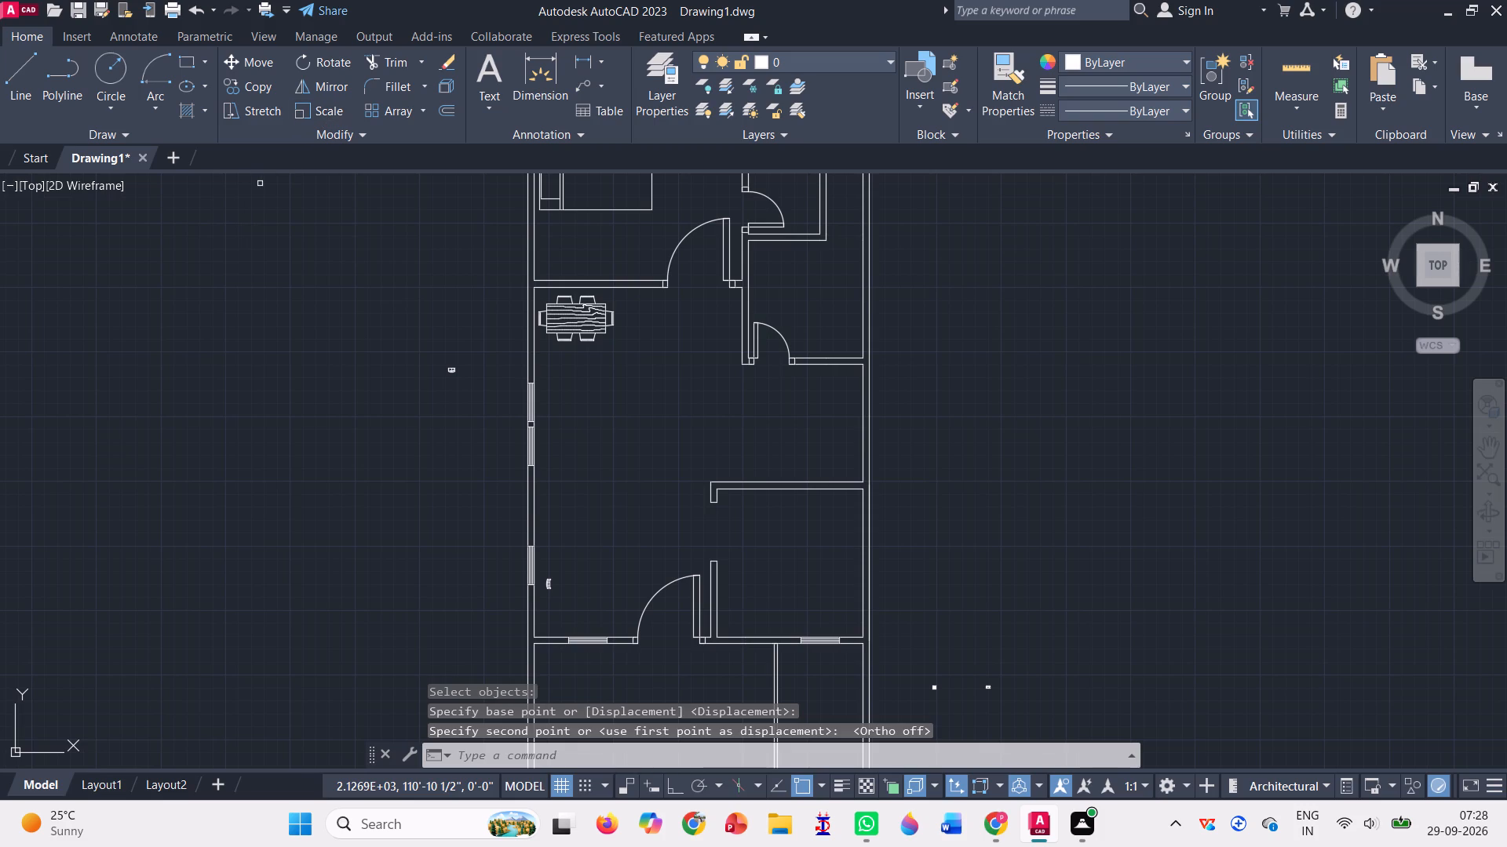
{"action": "scroll", "coordinate": [559, 603], "scroll_direction": "up", "scroll_amount": 3}
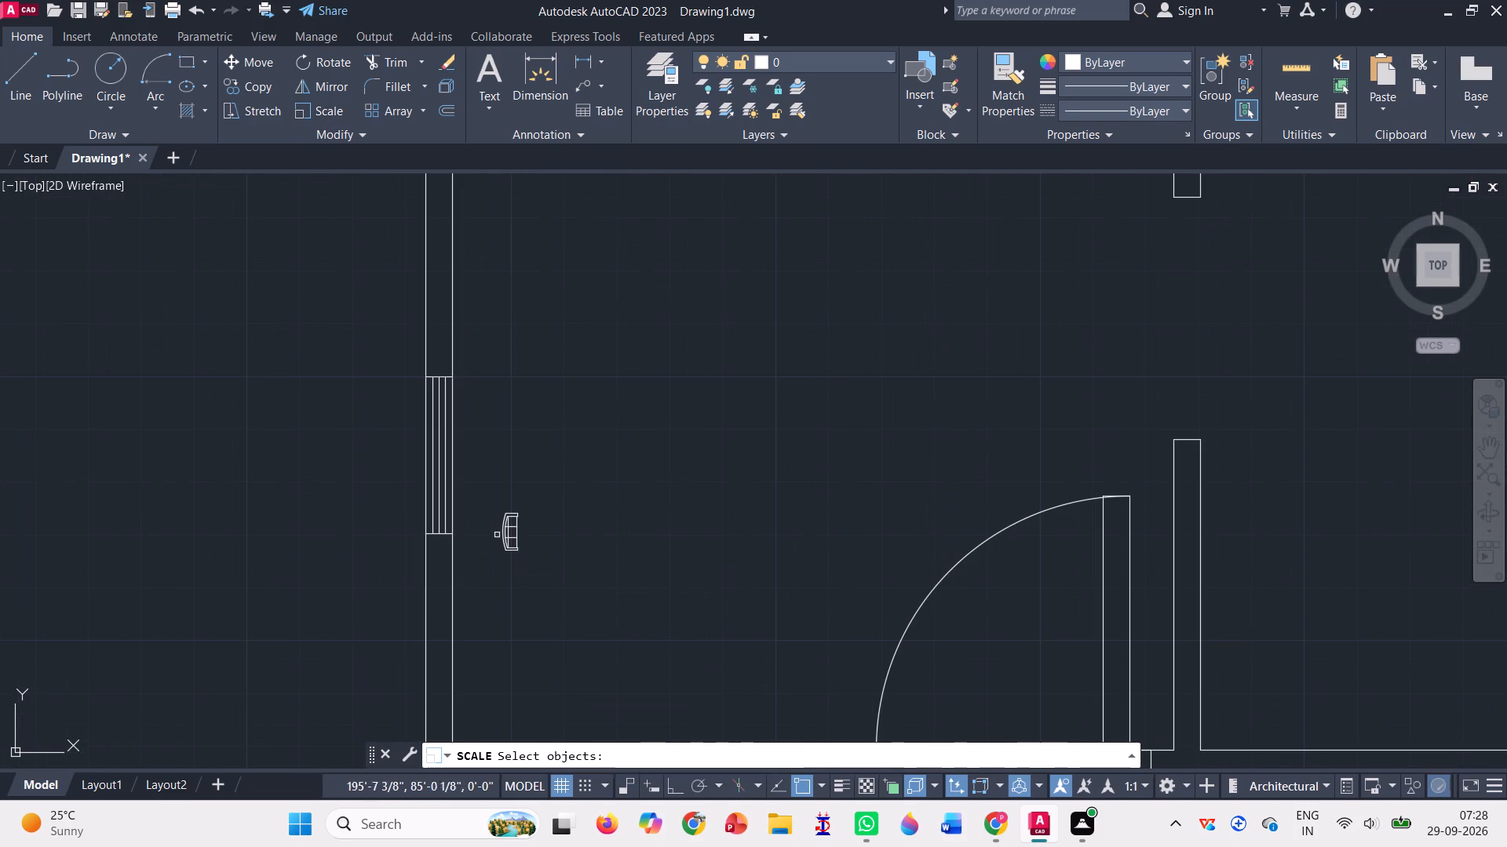
{"action": "left_click", "coordinate": [509, 537]}
{"action": "key", "text": "Return"}
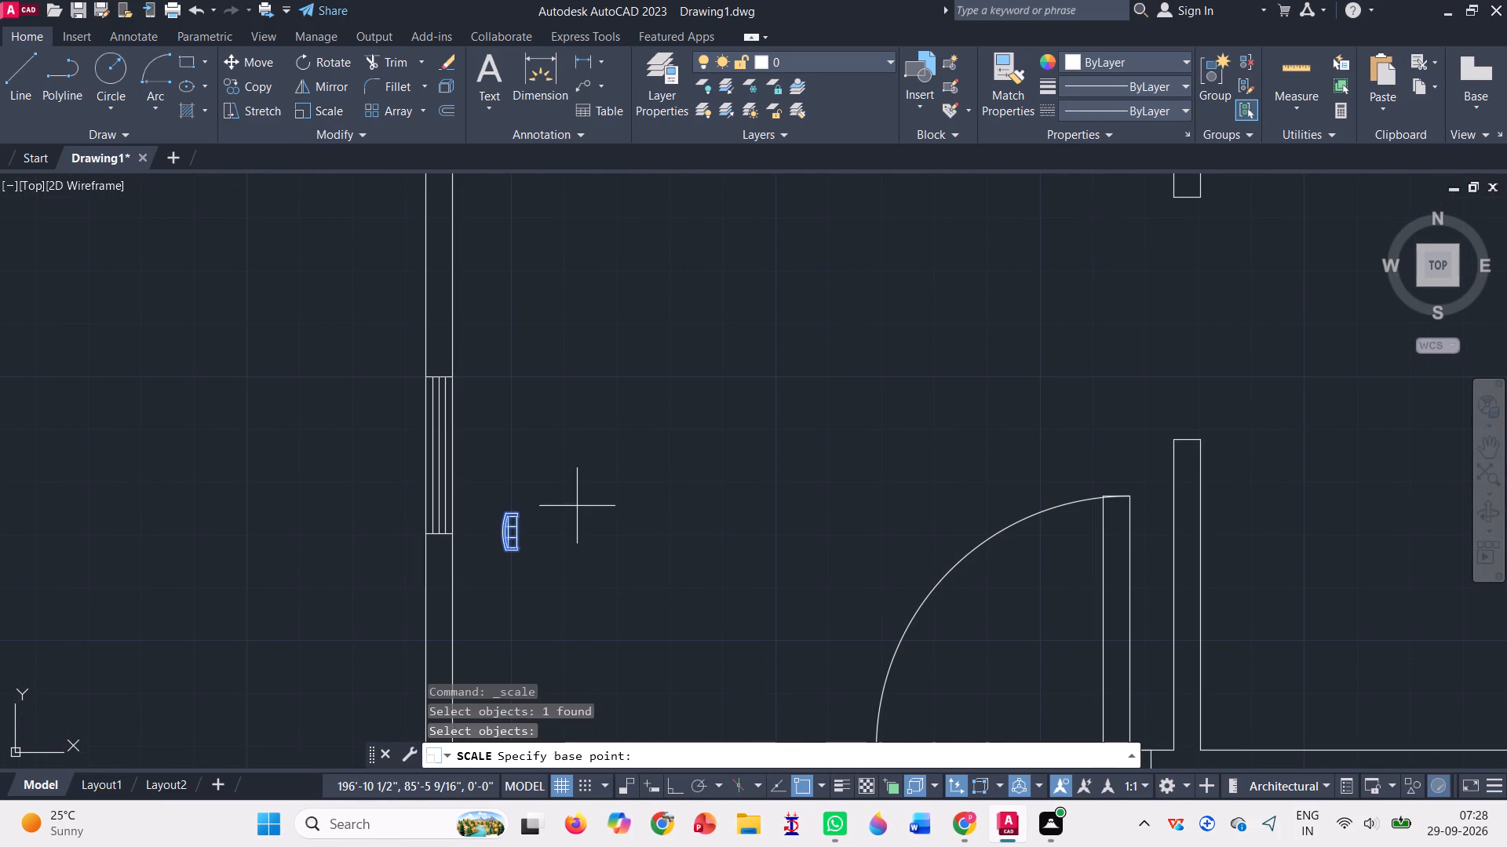
{"action": "left_click", "coordinate": [504, 554]}
{"action": "scroll", "coordinate": [549, 475], "scroll_direction": "down", "scroll_amount": 2}
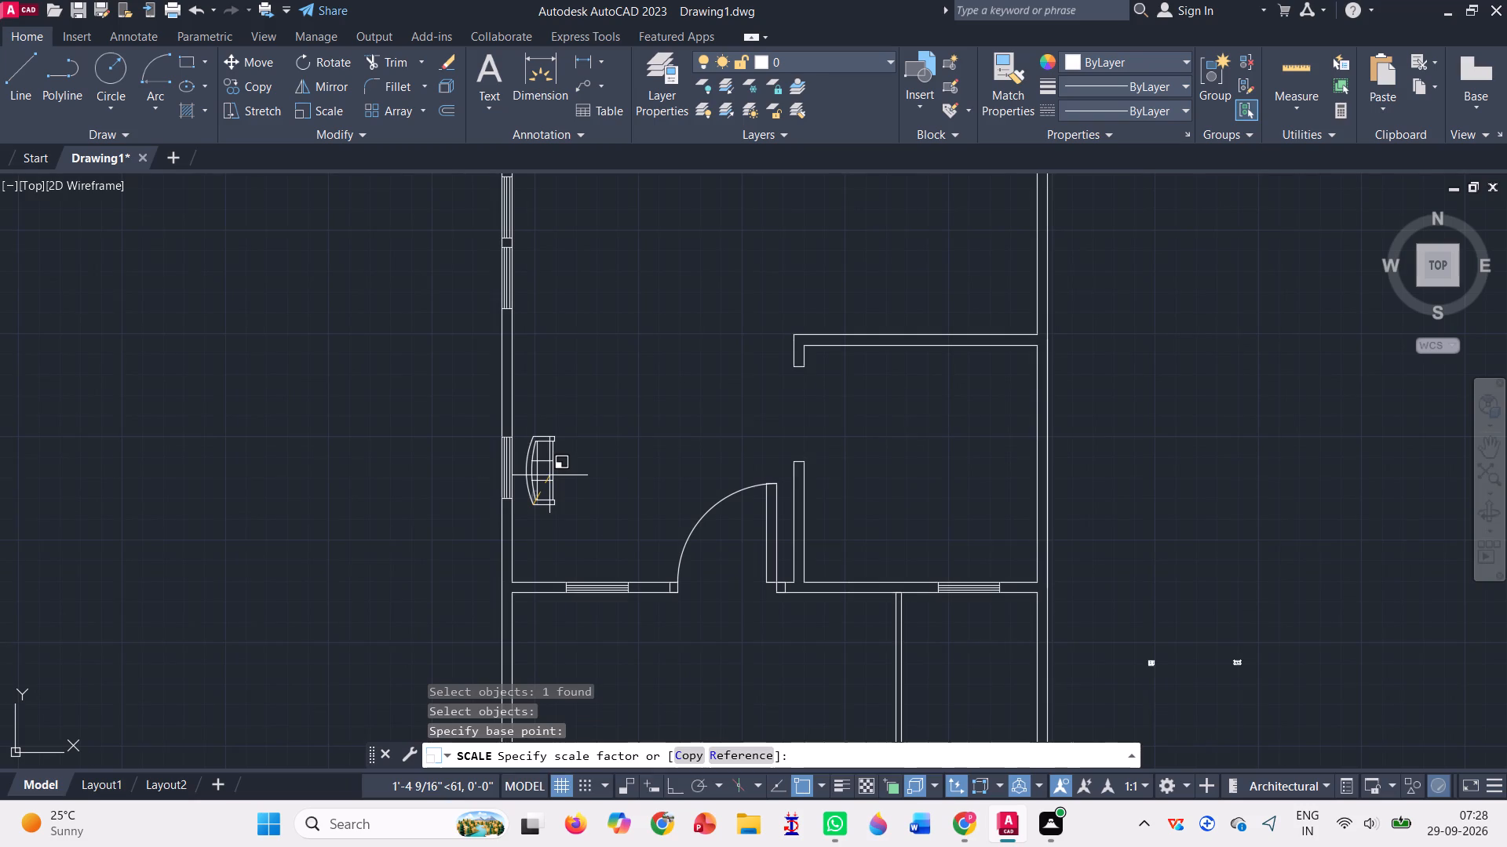
{"action": "scroll", "coordinate": [549, 474], "scroll_direction": "down", "scroll_amount": 1}
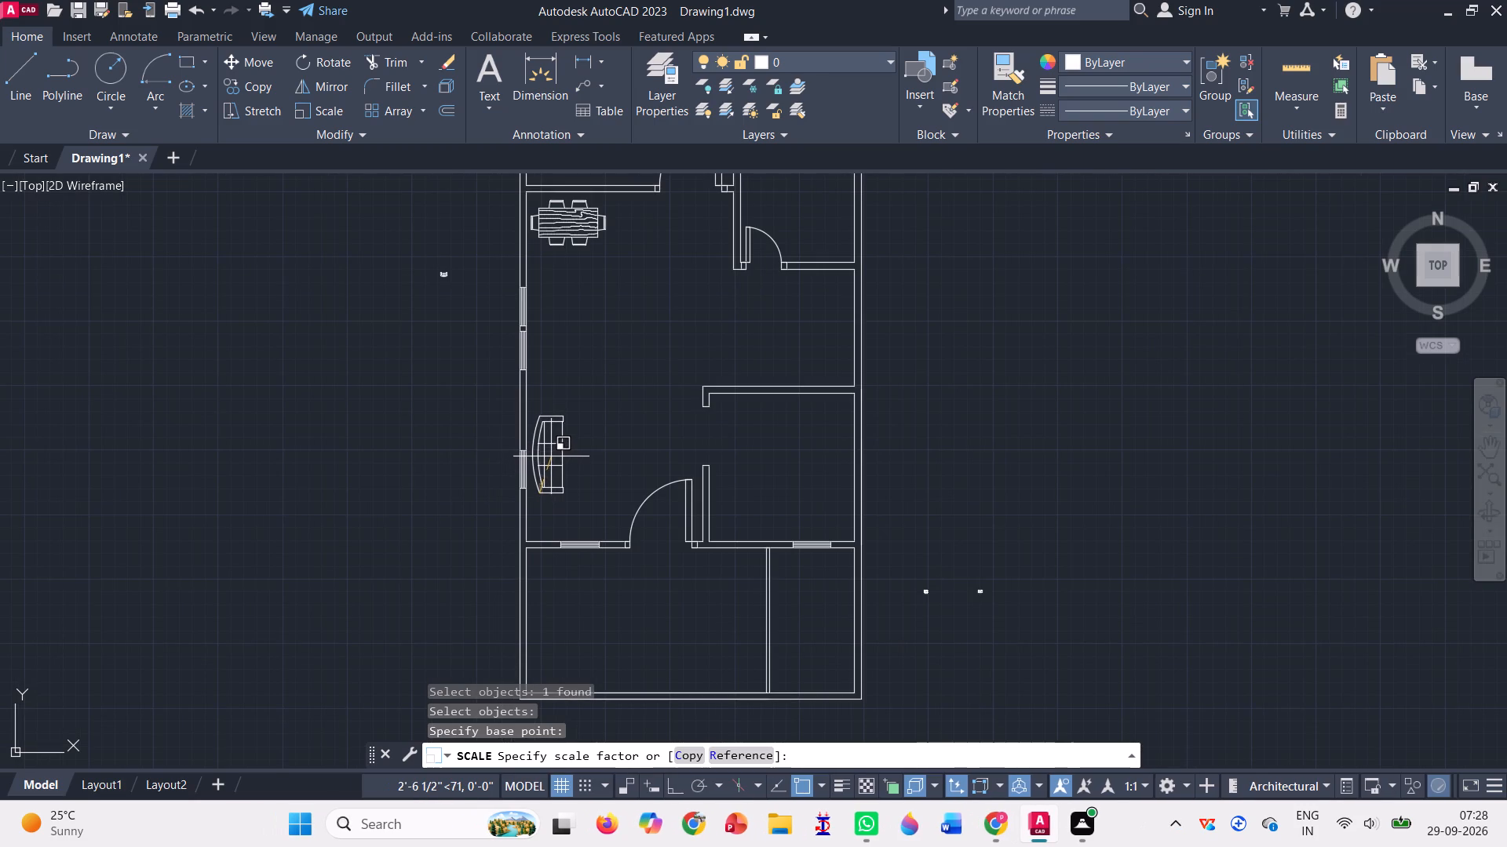
{"action": "left_click", "coordinate": [542, 467]}
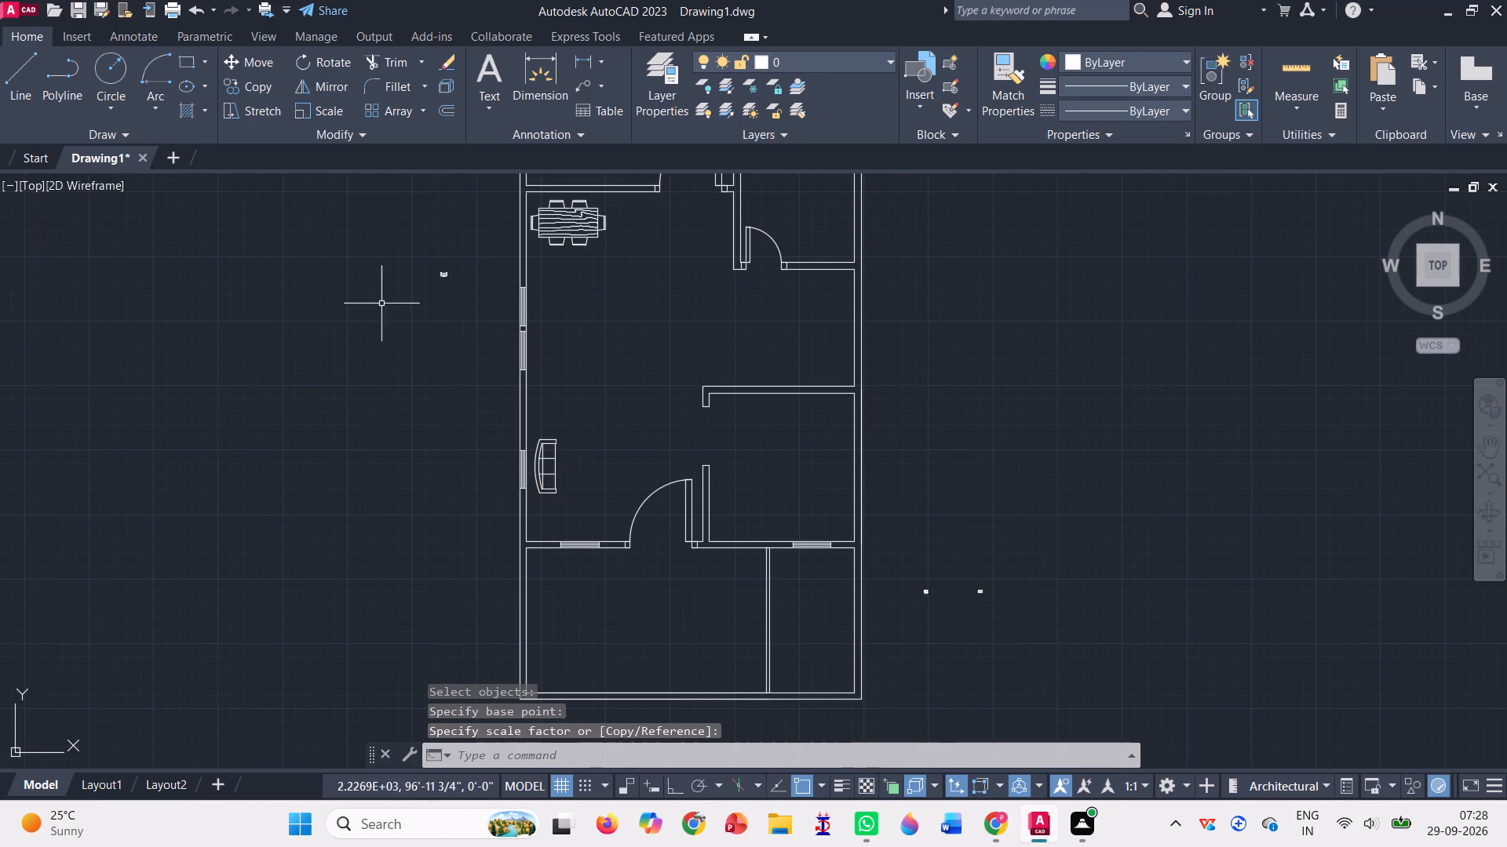
Move the two-seat sofa into the living room, just below and right of the three-seat sofa, above the bottom wall's window.
{"action": "left_click", "coordinate": [250, 62]}
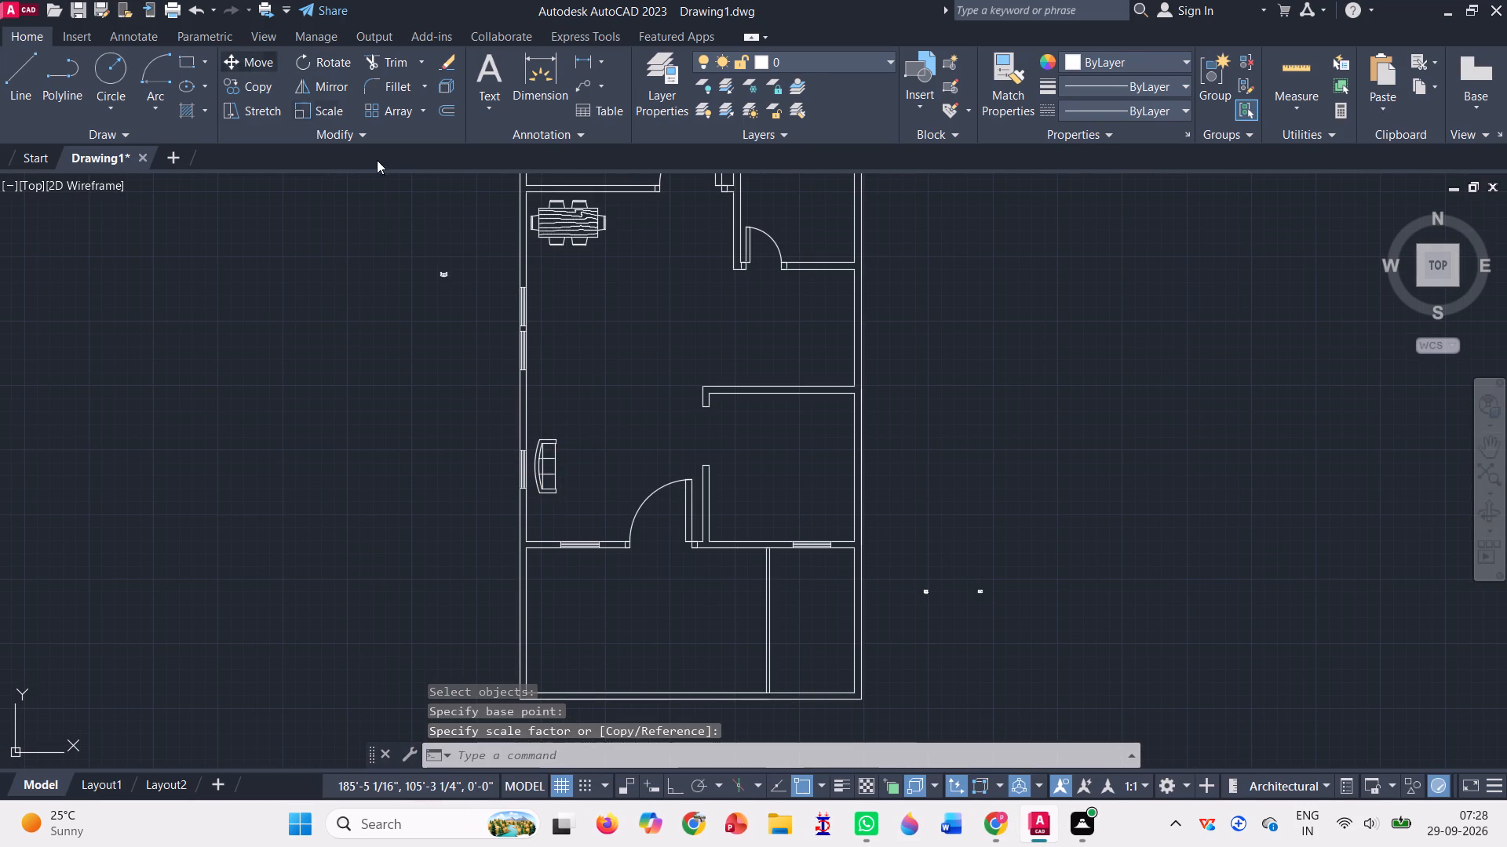
{"action": "left_click", "coordinate": [444, 279]}
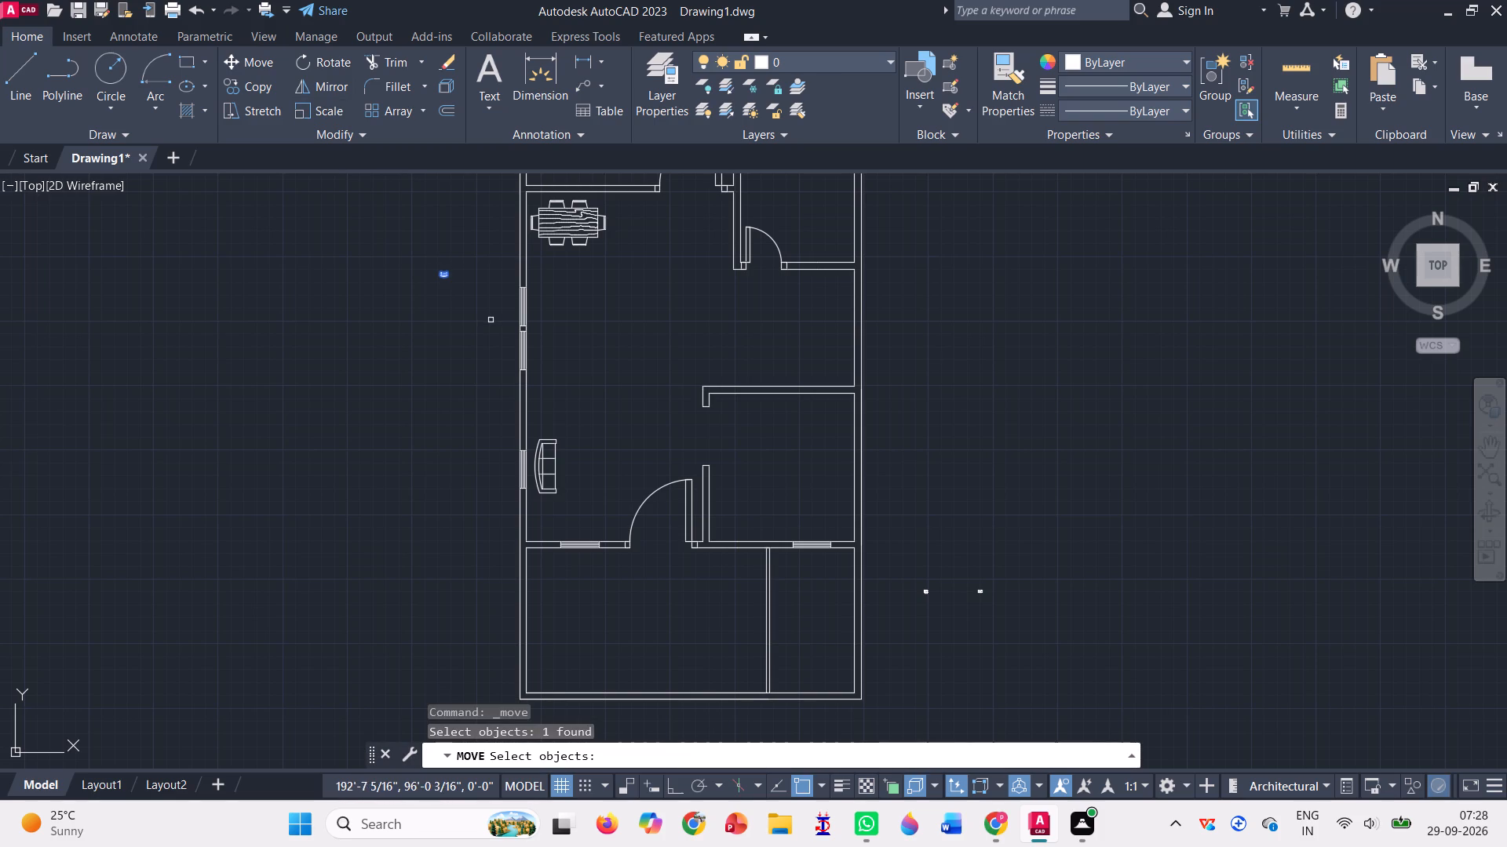
{"action": "key", "text": "Return"}
{"action": "scroll", "coordinate": [491, 320], "scroll_direction": "up", "scroll_amount": 1}
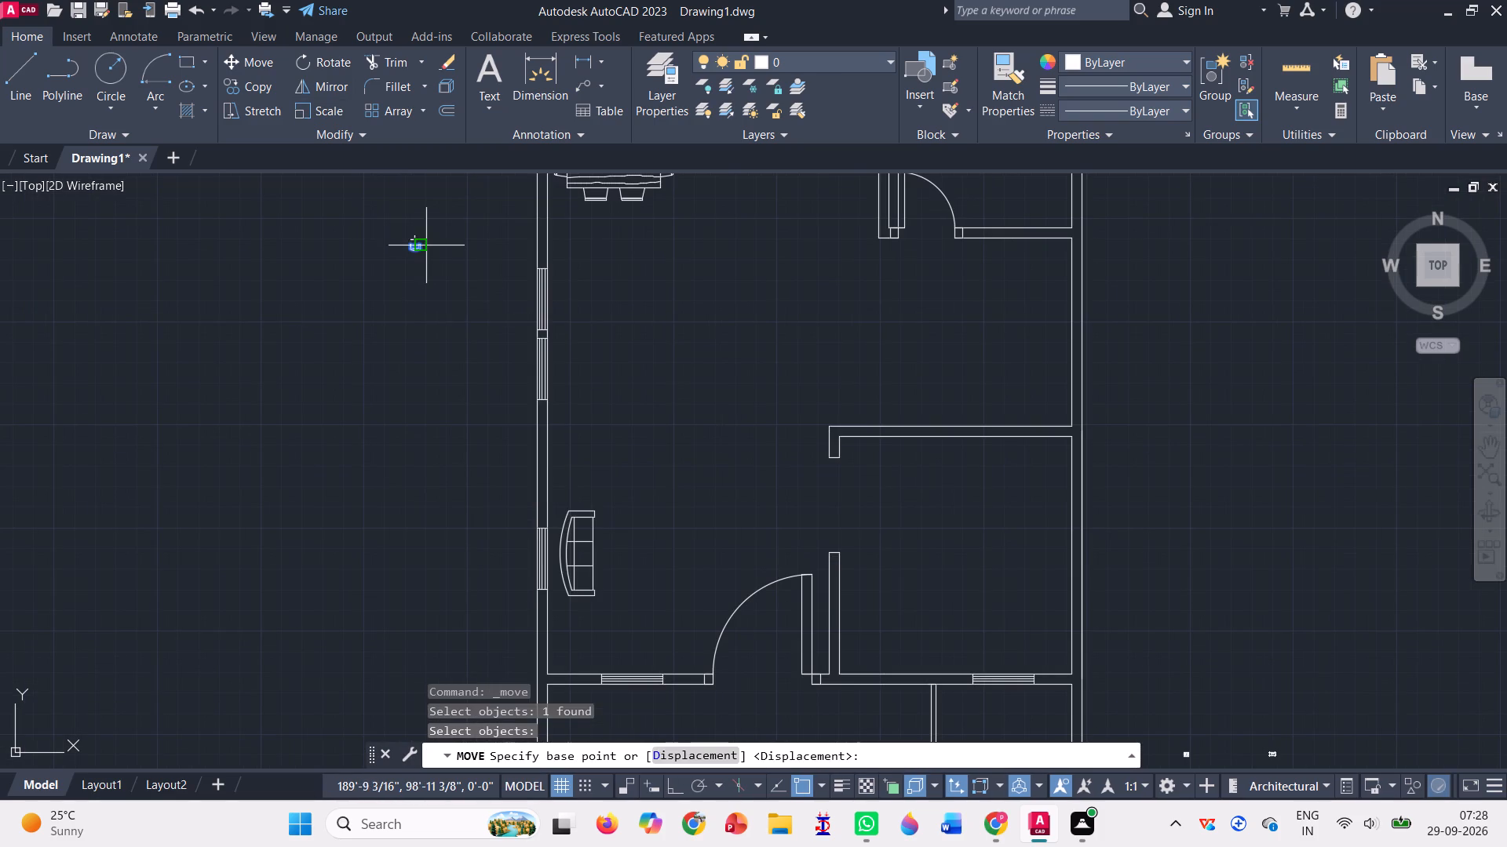
{"action": "scroll", "coordinate": [426, 245], "scroll_direction": "up", "scroll_amount": 2}
{"action": "left_click", "coordinate": [394, 259]}
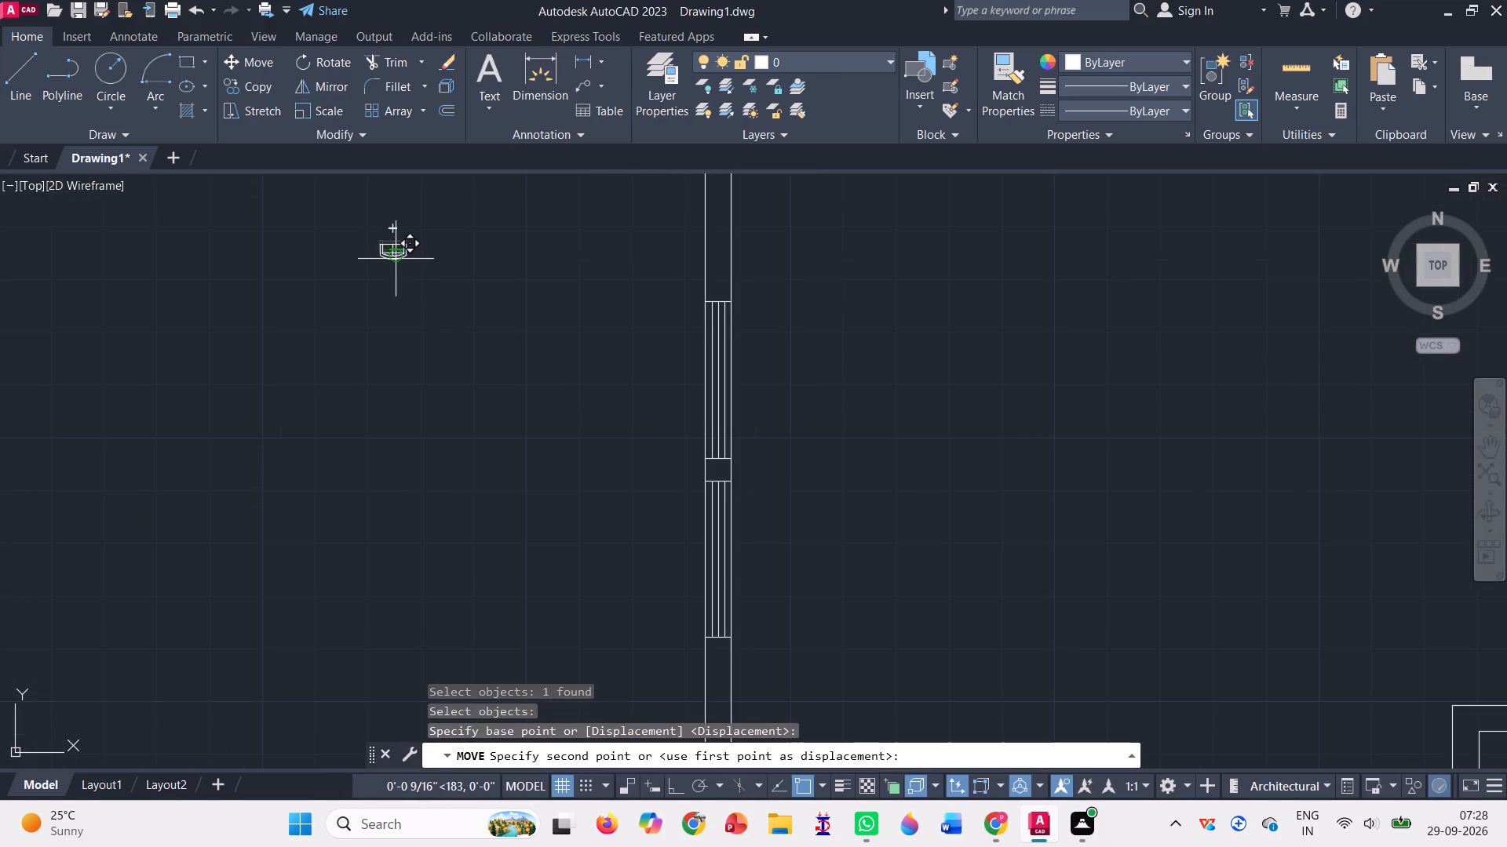
{"action": "scroll", "coordinate": [396, 259], "scroll_direction": "down", "scroll_amount": 3}
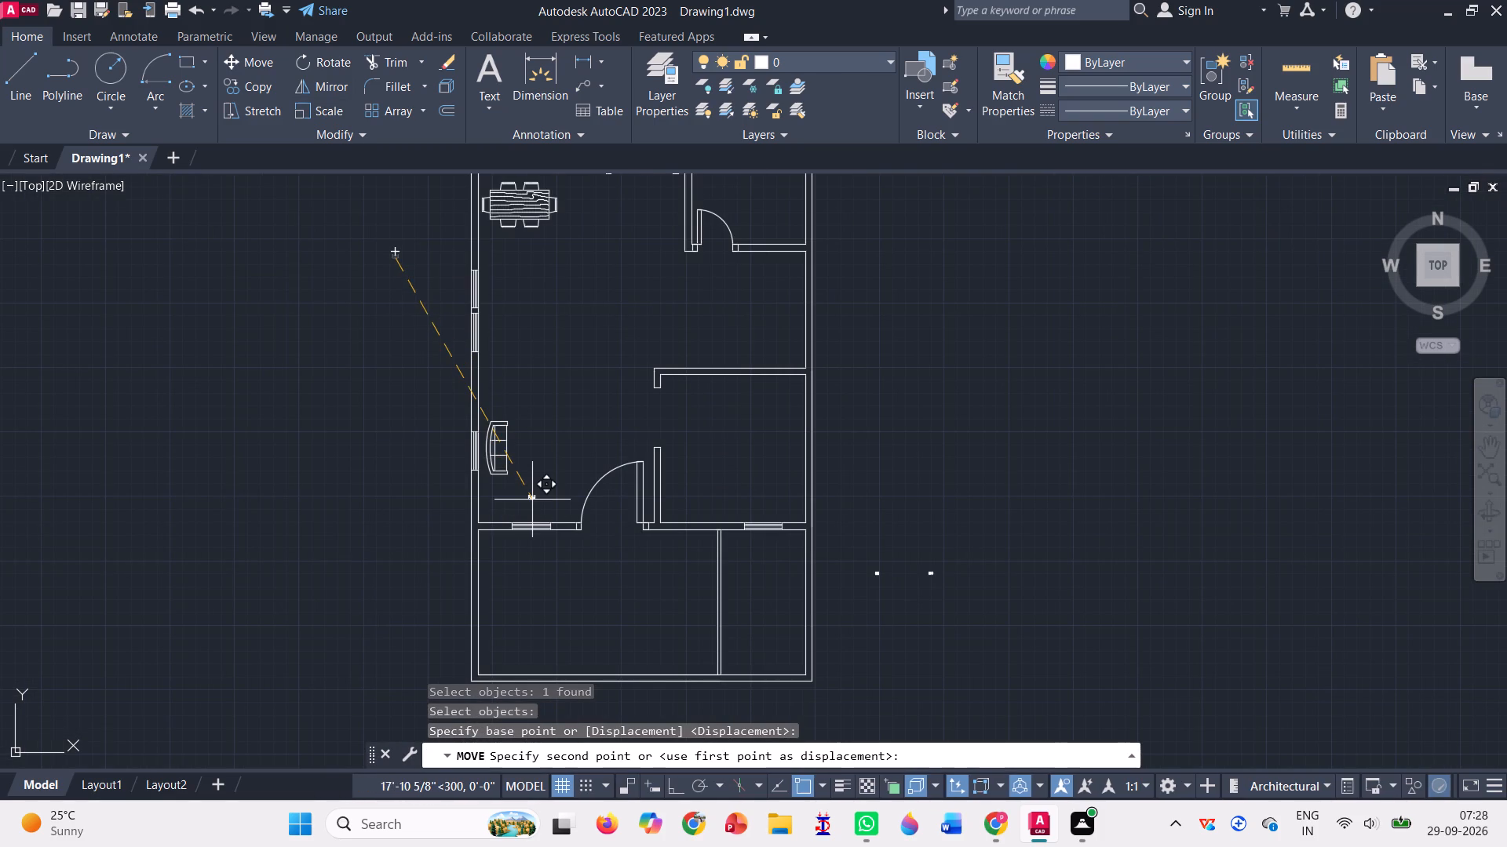
{"action": "scroll", "coordinate": [532, 497], "scroll_direction": "up", "scroll_amount": 2}
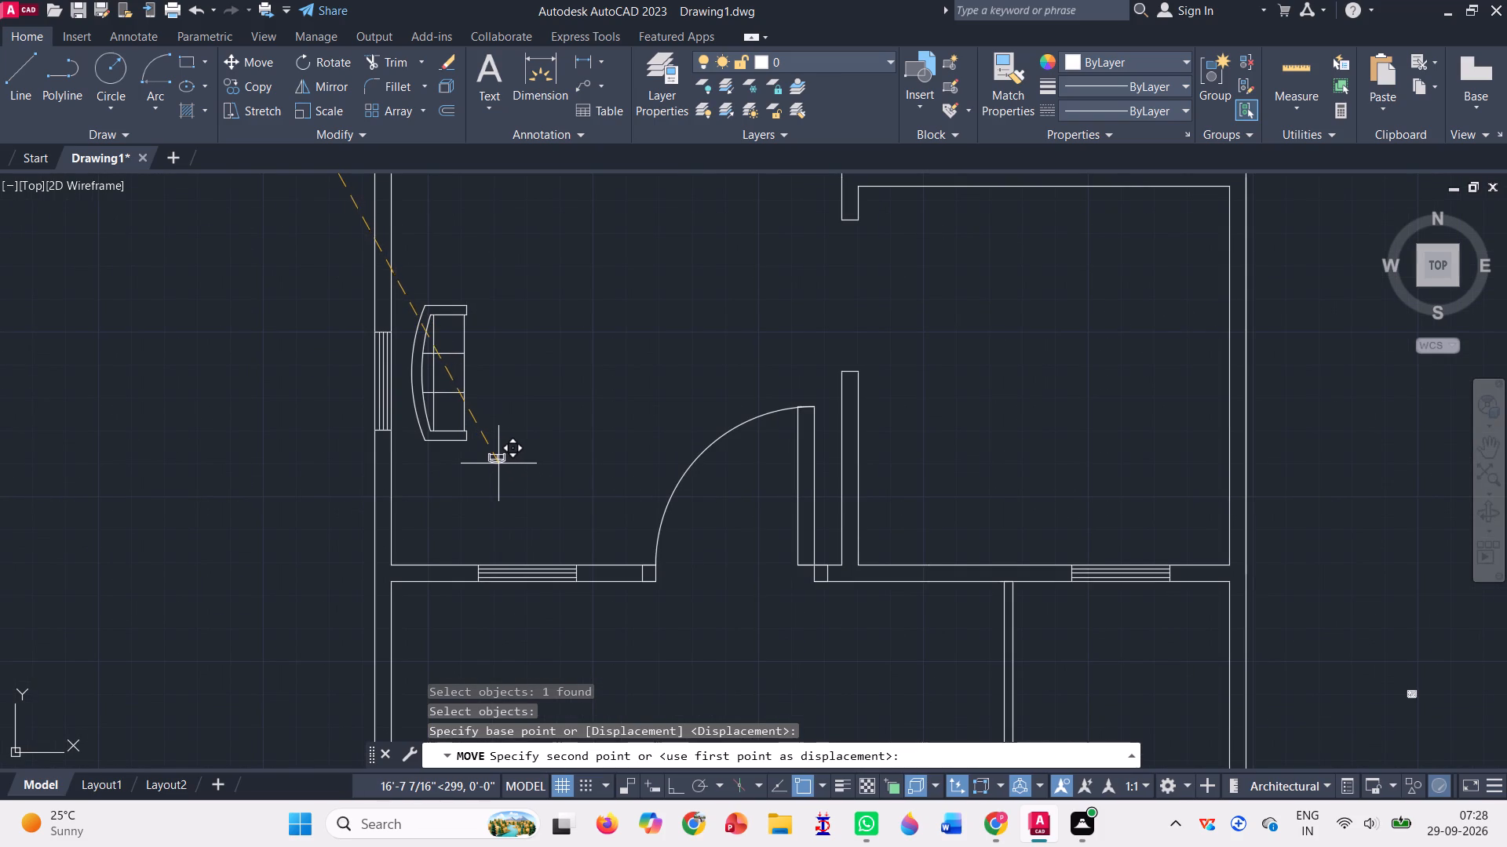
{"action": "left_click", "coordinate": [489, 465]}
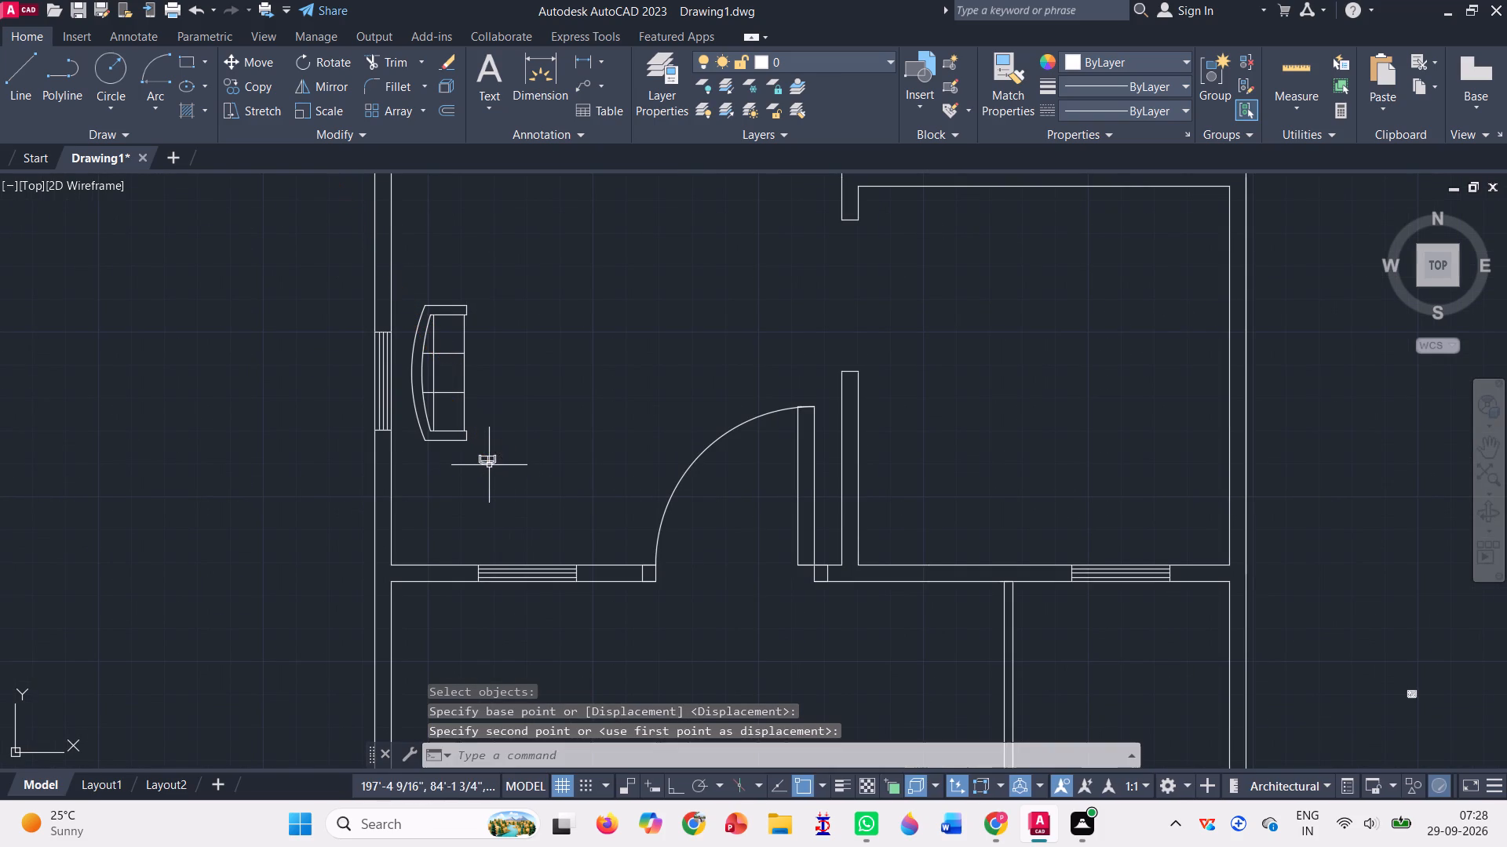
Scale the two-seat sofa up from its upper left corner until it is nearly as wide as the window below it.
{"action": "left_click", "coordinate": [301, 114]}
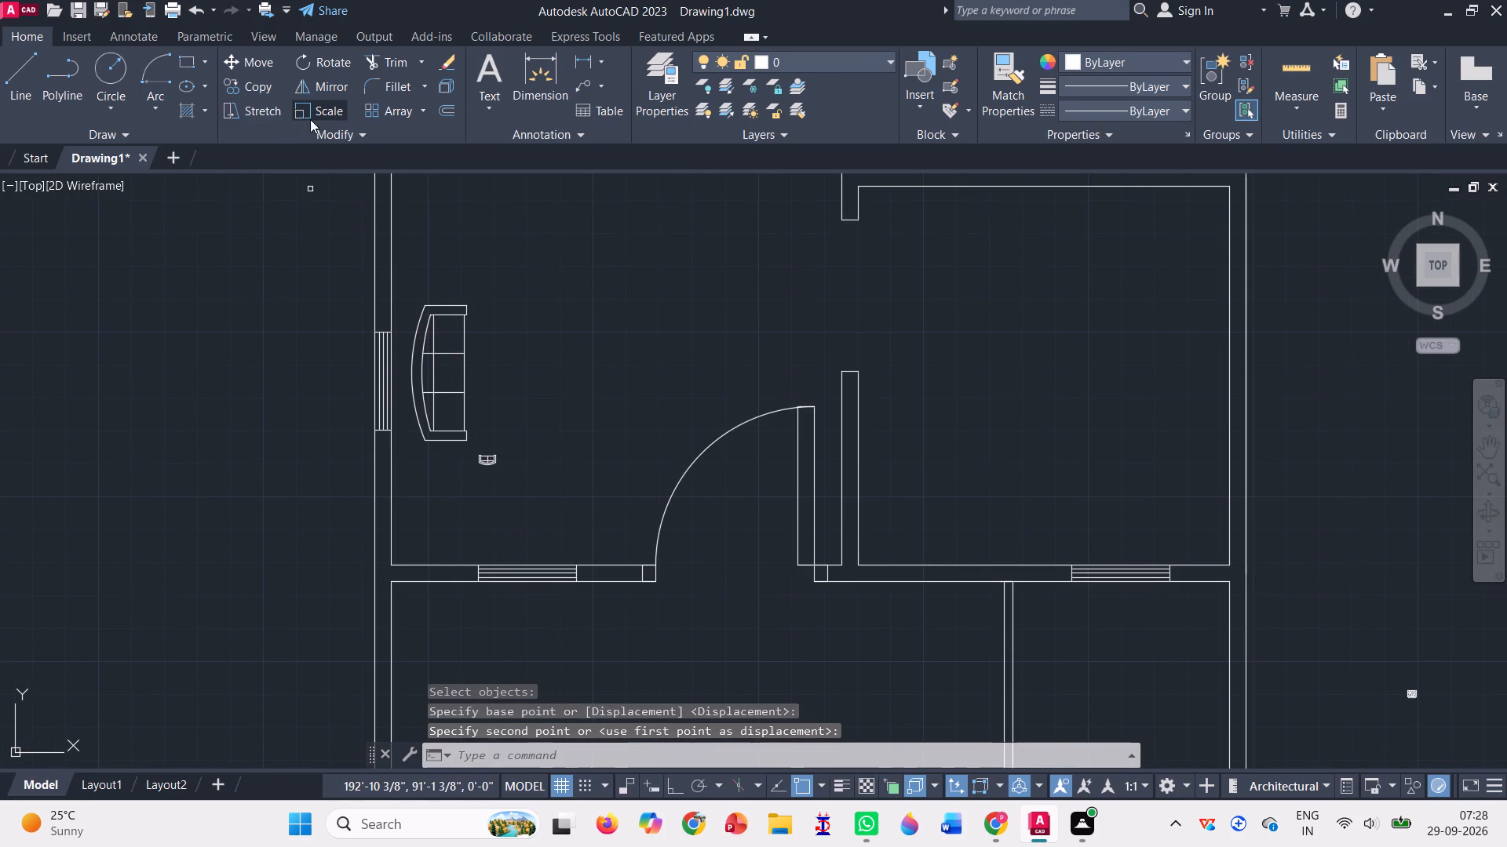
{"action": "scroll", "coordinate": [488, 471], "scroll_direction": "up", "scroll_amount": 6}
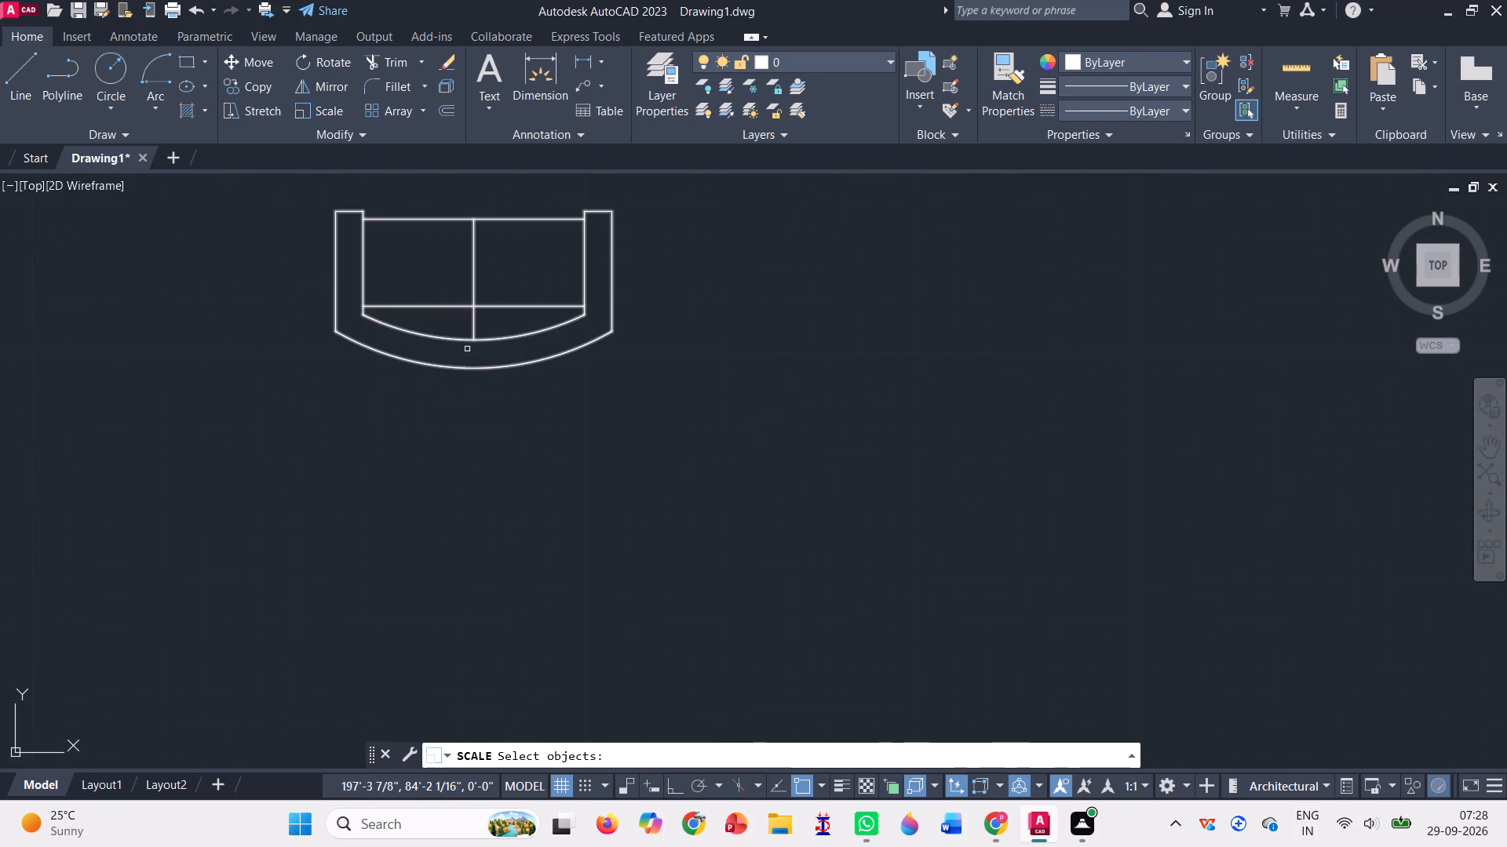
{"action": "left_click", "coordinate": [472, 339]}
{"action": "key", "text": "Return"}
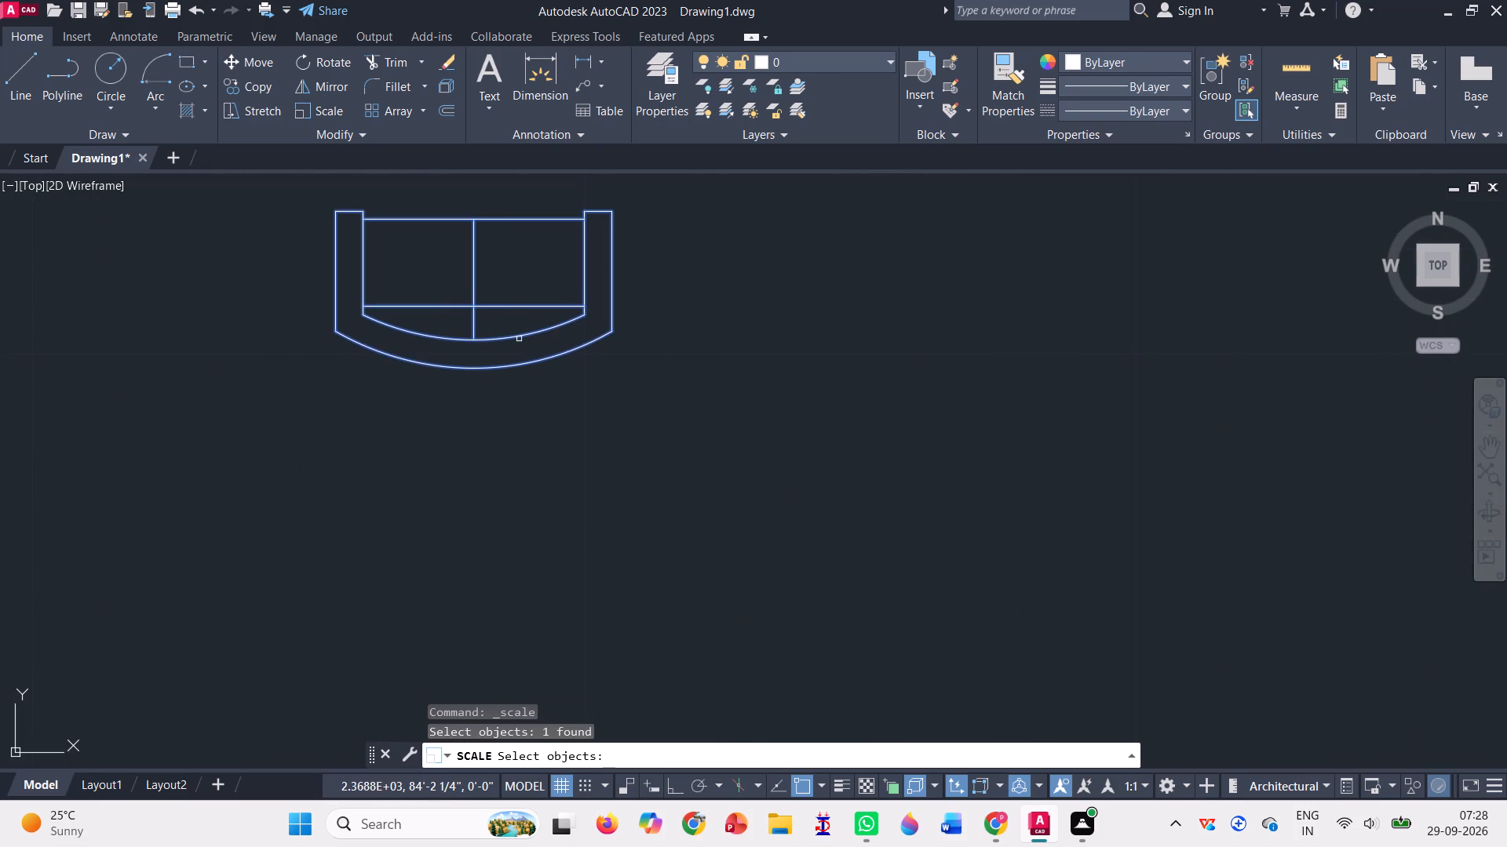
{"action": "left_click", "coordinate": [334, 212]}
{"action": "scroll", "coordinate": [334, 212], "scroll_direction": "down", "scroll_amount": 7}
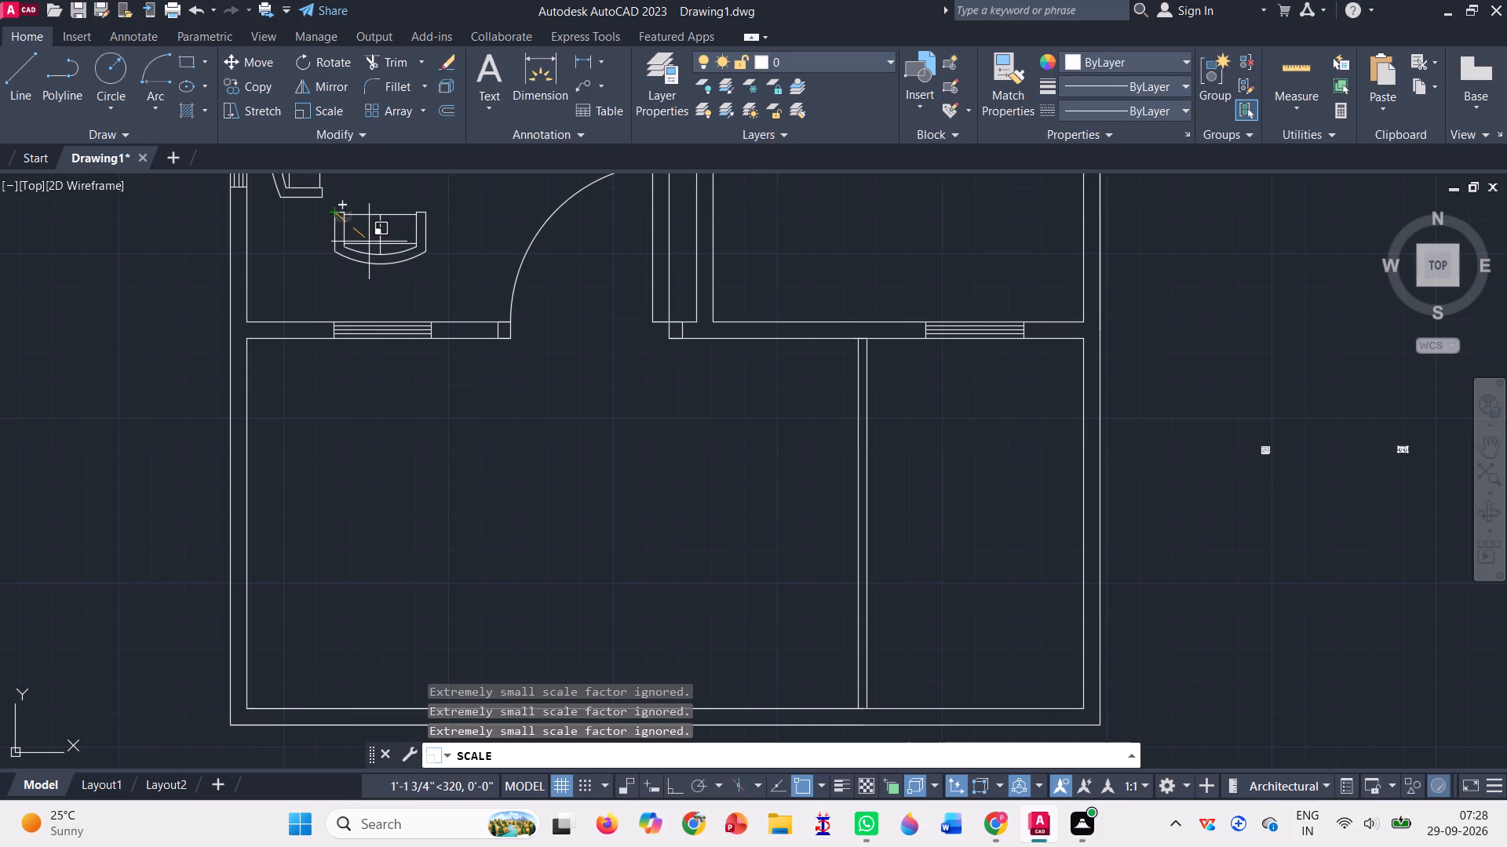
{"action": "left_click", "coordinate": [369, 242]}
Move the small rectangular table from outside the upper left wall into the living room, just above the two-seat sofa.
{"action": "scroll", "coordinate": [359, 321], "scroll_direction": "down", "scroll_amount": 3}
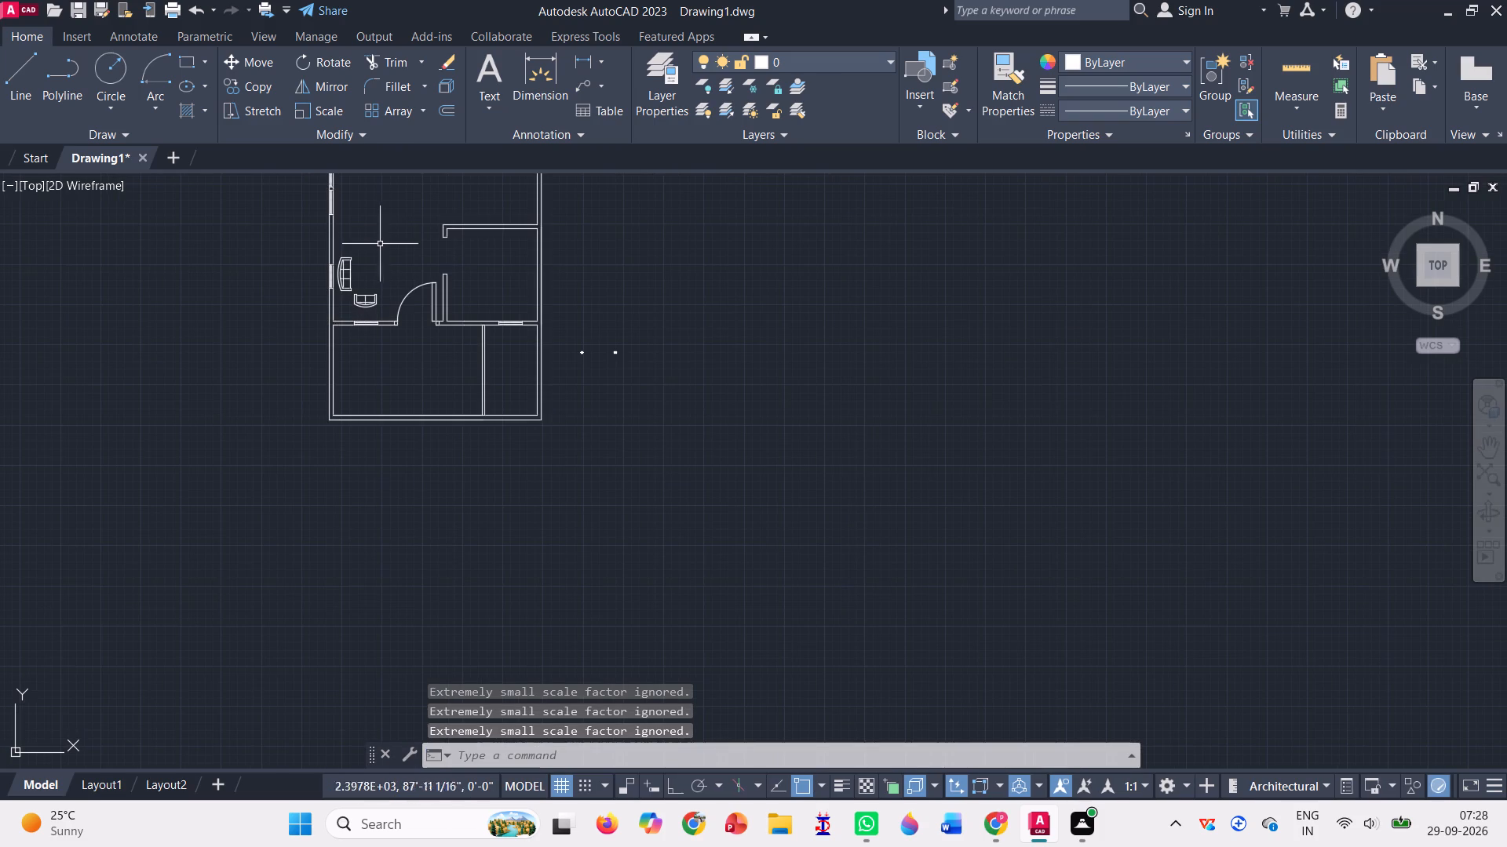
{"action": "scroll", "coordinate": [373, 231], "scroll_direction": "up", "scroll_amount": 2}
{"action": "scroll", "coordinate": [376, 259], "scroll_direction": "down", "scroll_amount": 4}
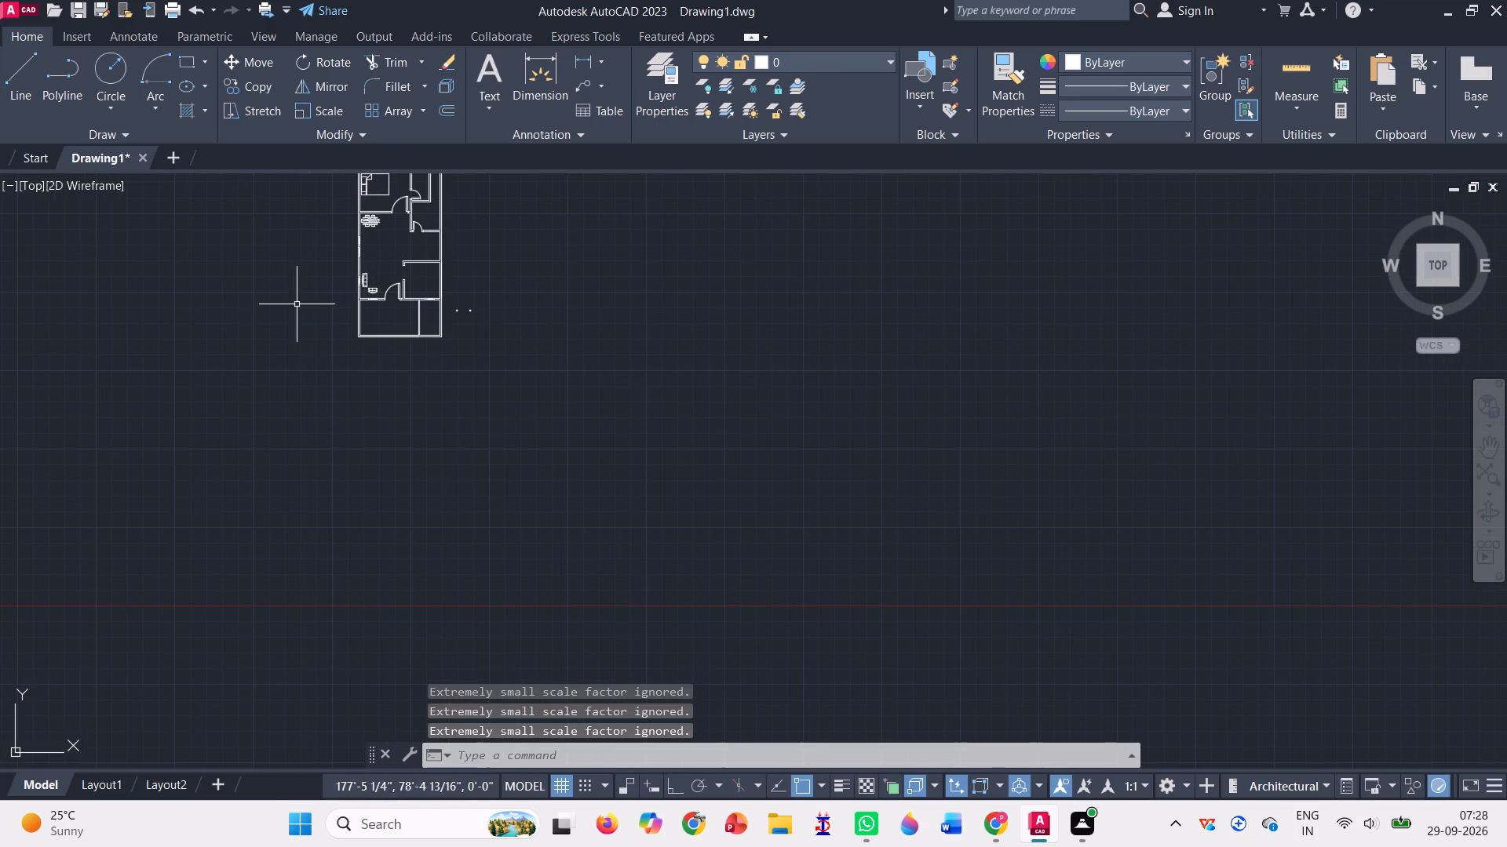
{"action": "left_click", "coordinate": [1481, 453]}
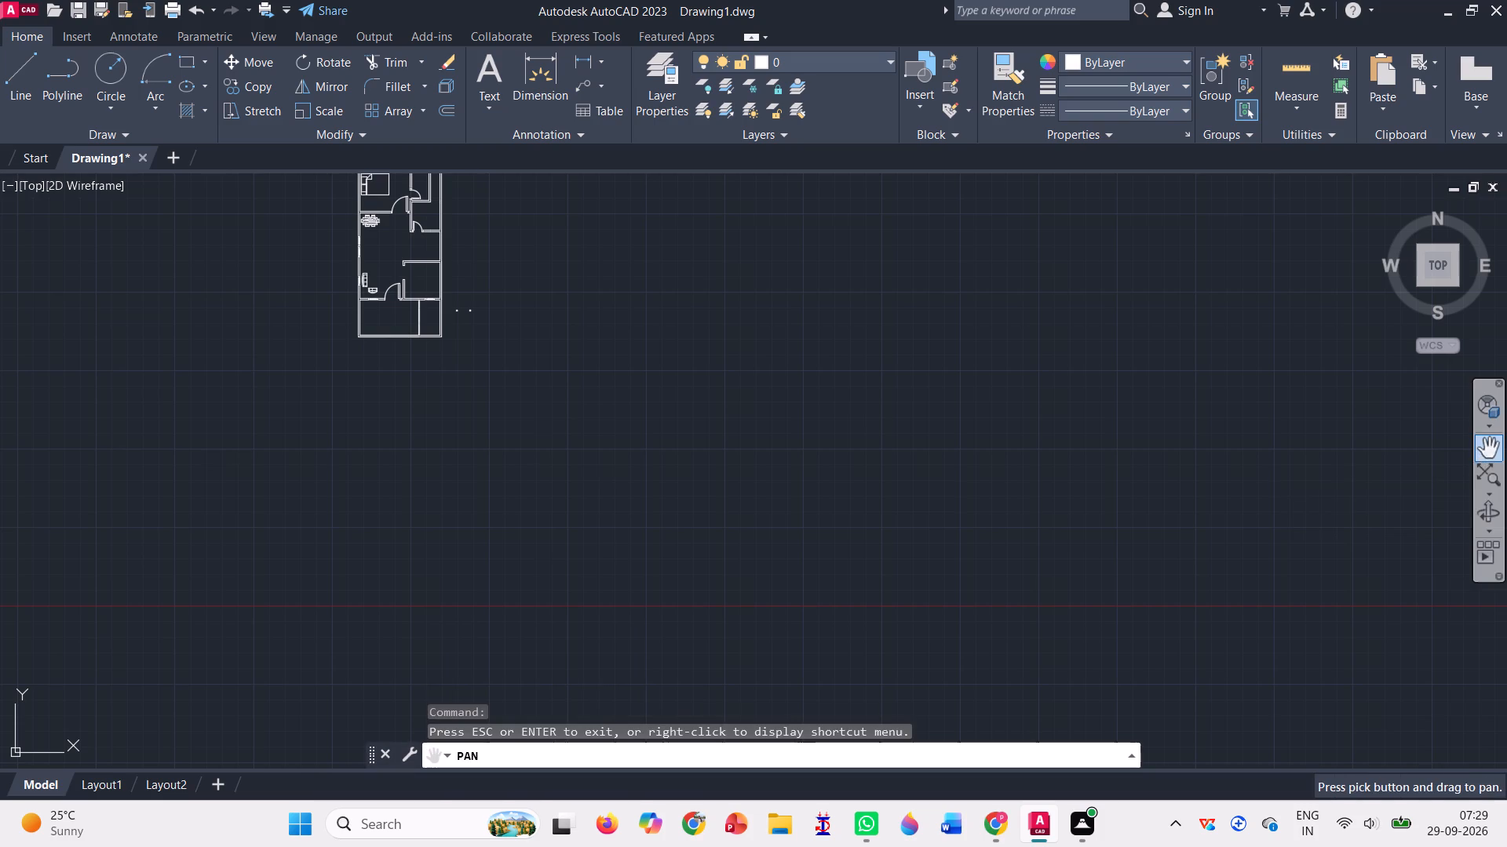
{"action": "left_click_drag", "start_coordinate": [655, 332], "coordinate": [905, 512]}
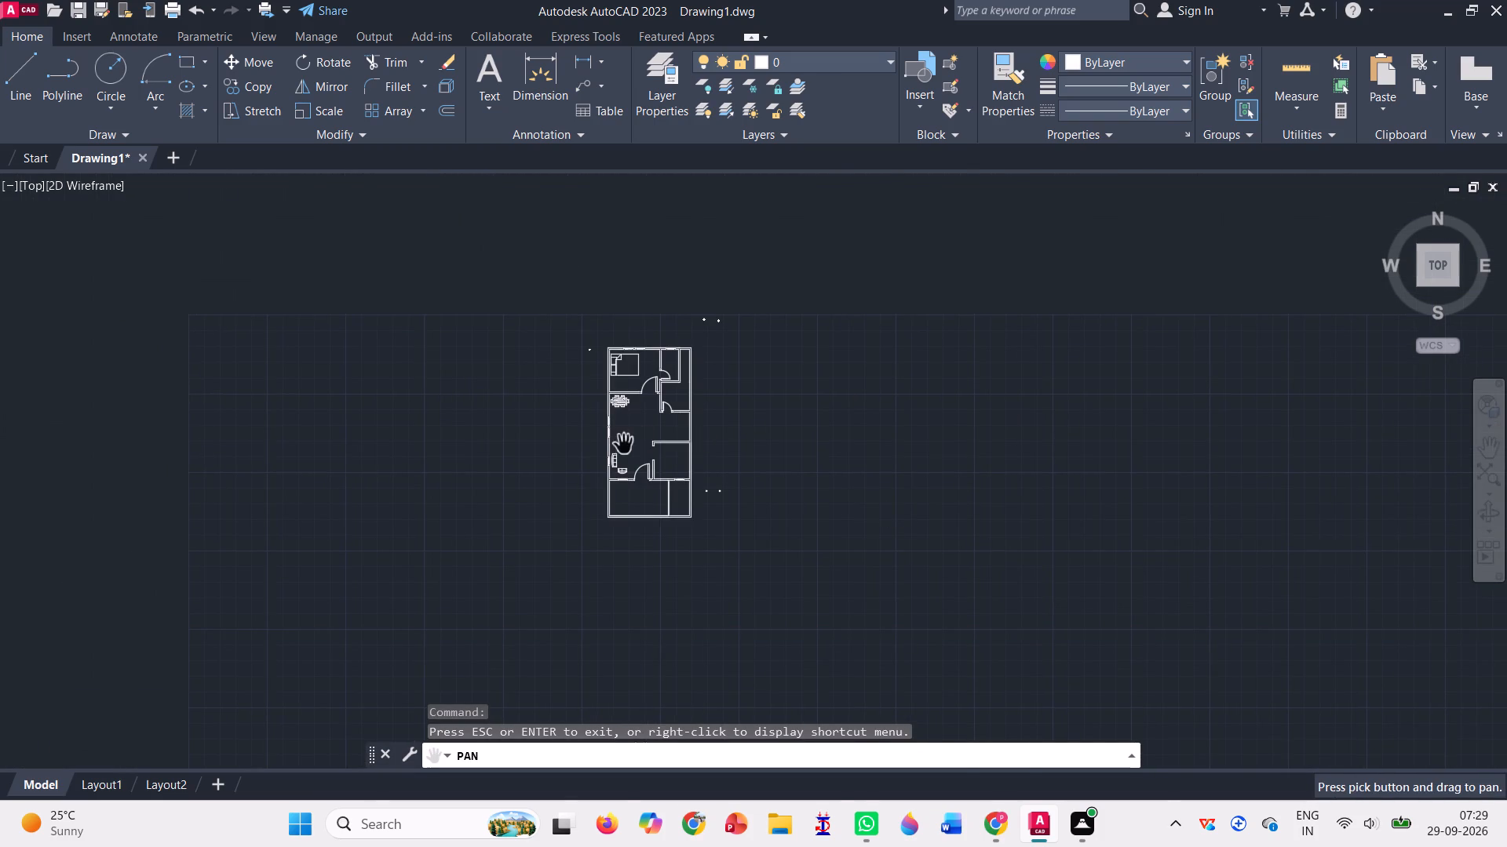
{"action": "scroll", "coordinate": [645, 438], "scroll_direction": "up", "scroll_amount": 1}
{"action": "key", "text": "Return"}
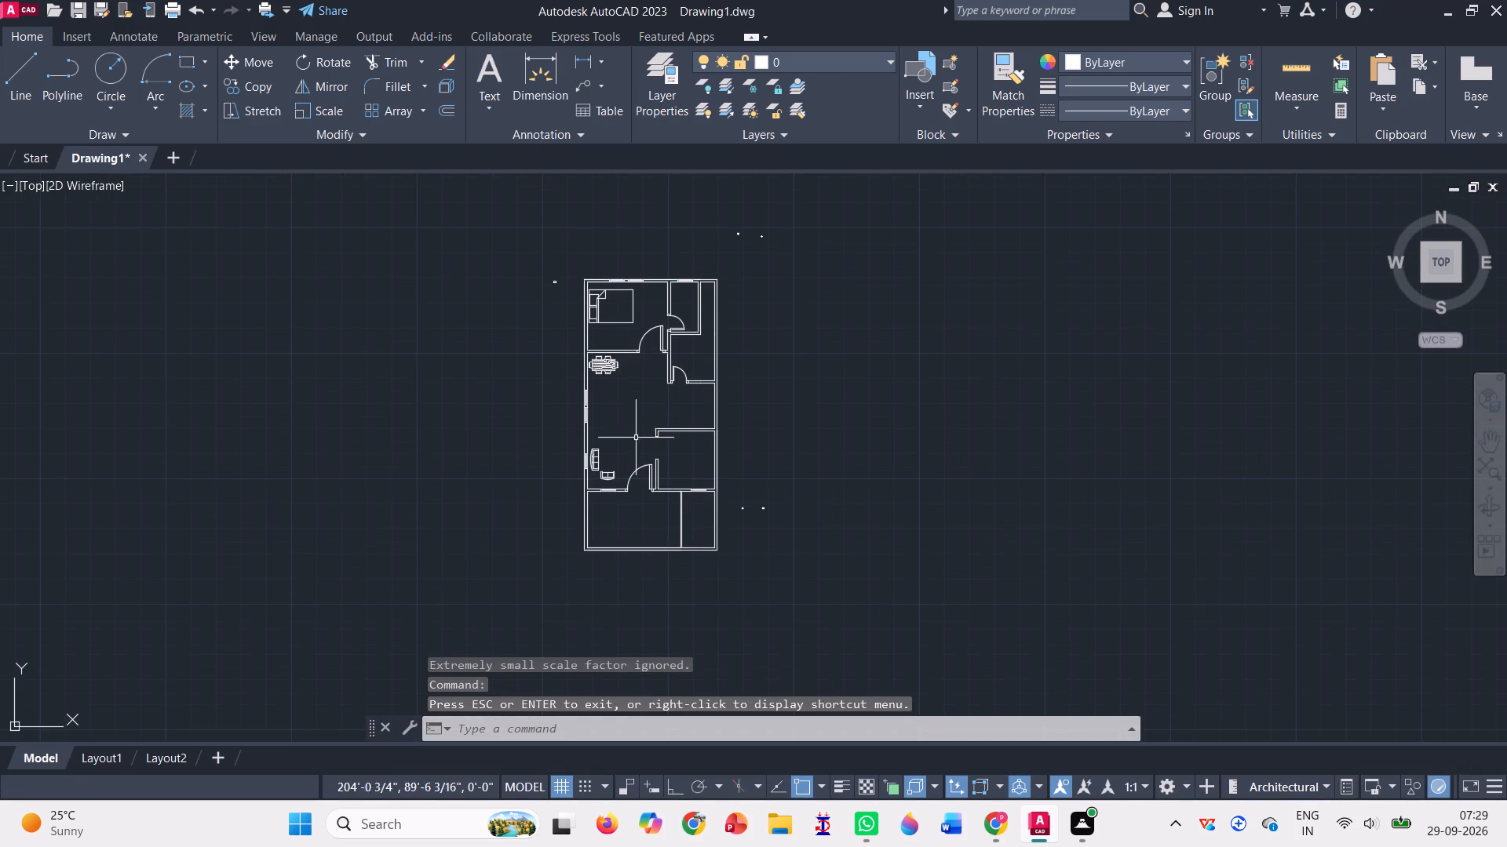
{"action": "left_click", "coordinate": [255, 60]}
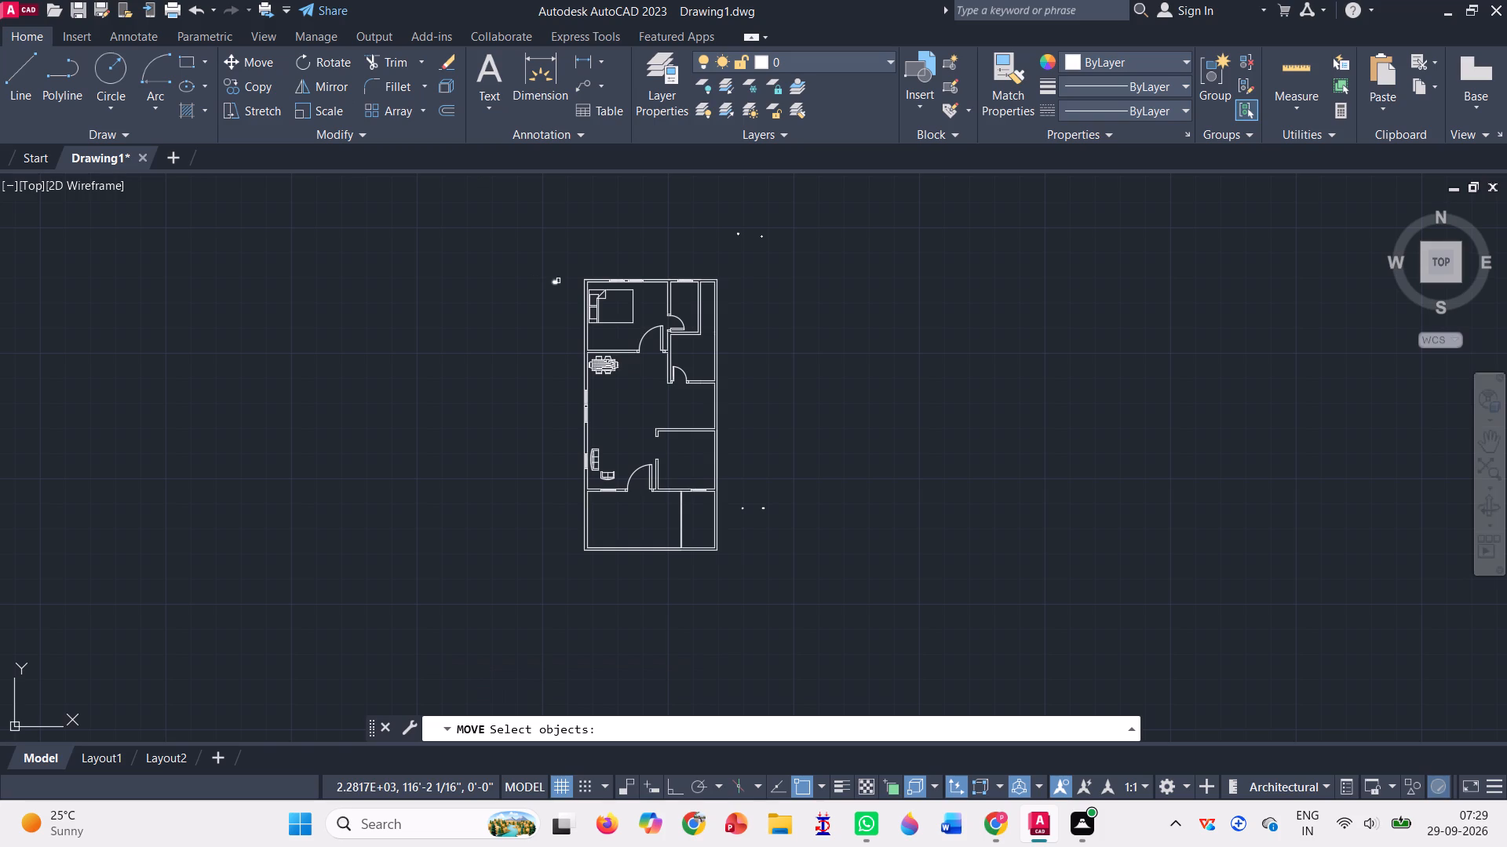
{"action": "left_click", "coordinate": [558, 281]}
{"action": "key", "text": "Return"}
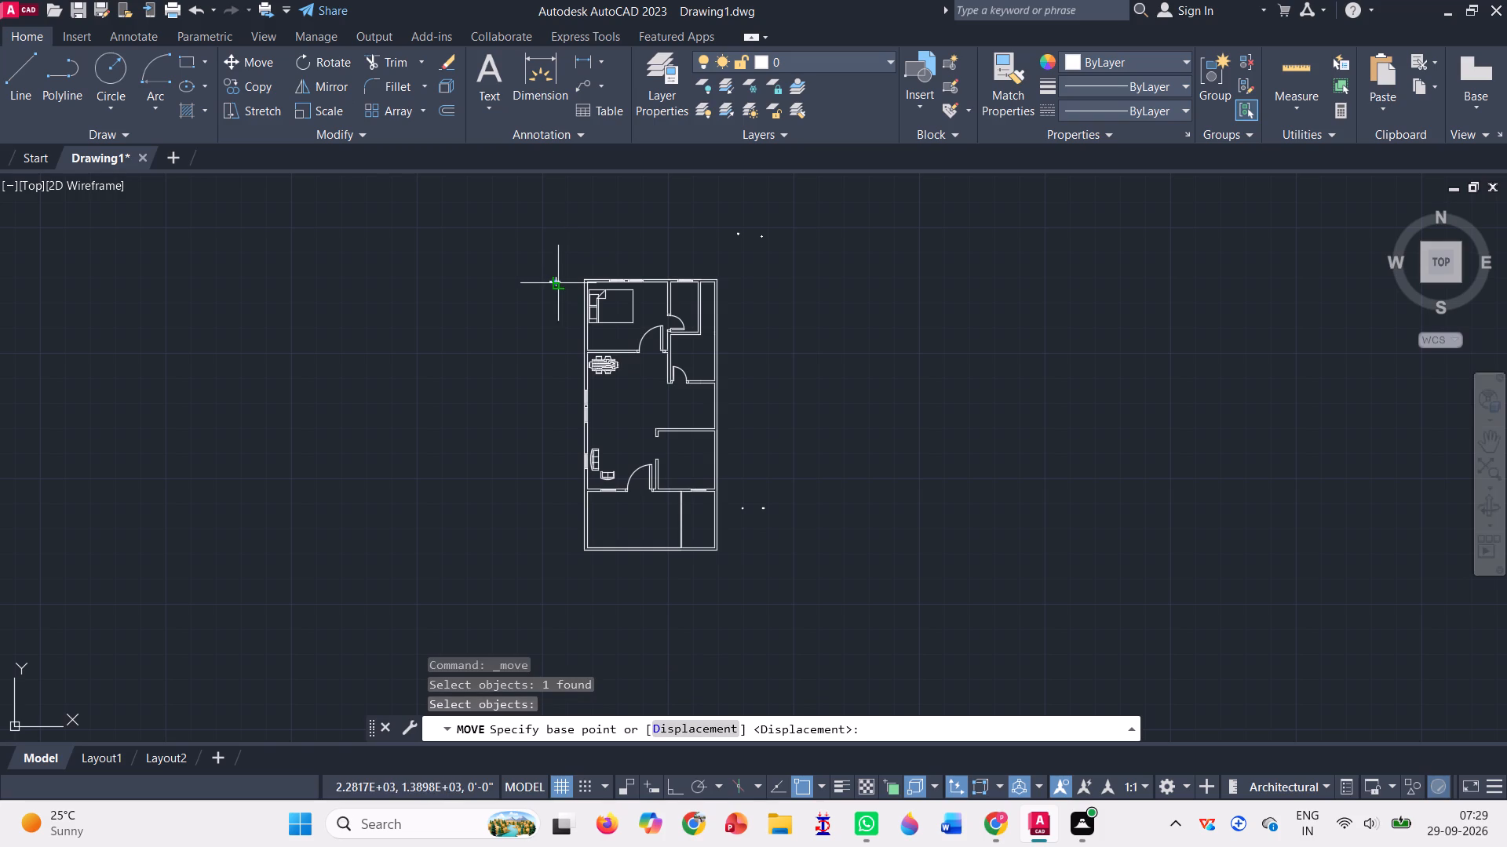
{"action": "left_click", "coordinate": [564, 284]}
{"action": "scroll", "coordinate": [622, 473], "scroll_direction": "up", "scroll_amount": 2}
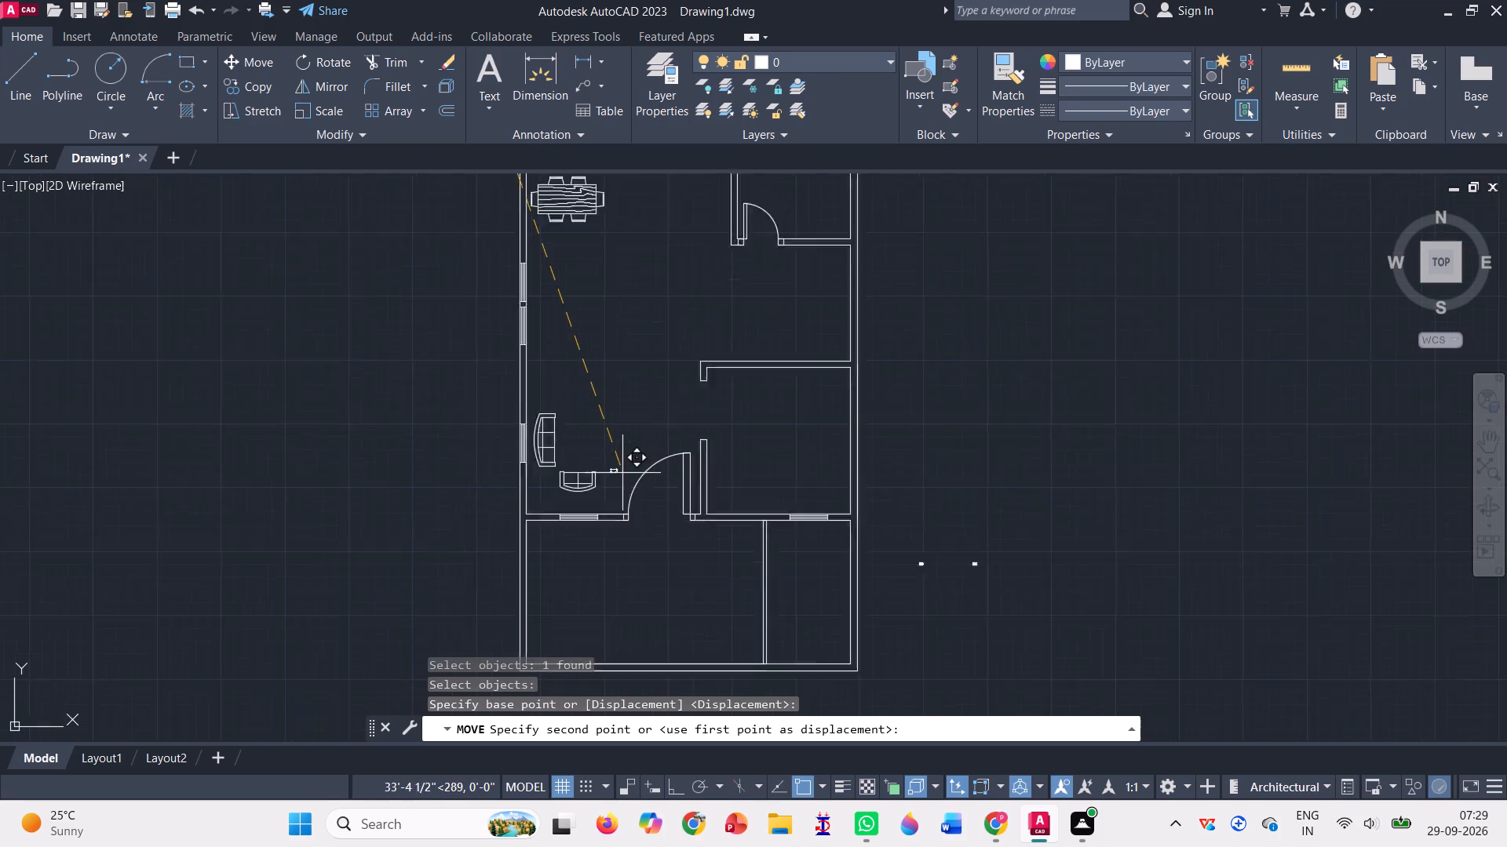
{"action": "scroll", "coordinate": [622, 473], "scroll_direction": "up", "scroll_amount": 1}
{"action": "scroll", "coordinate": [548, 450], "scroll_direction": "up", "scroll_amount": 3}
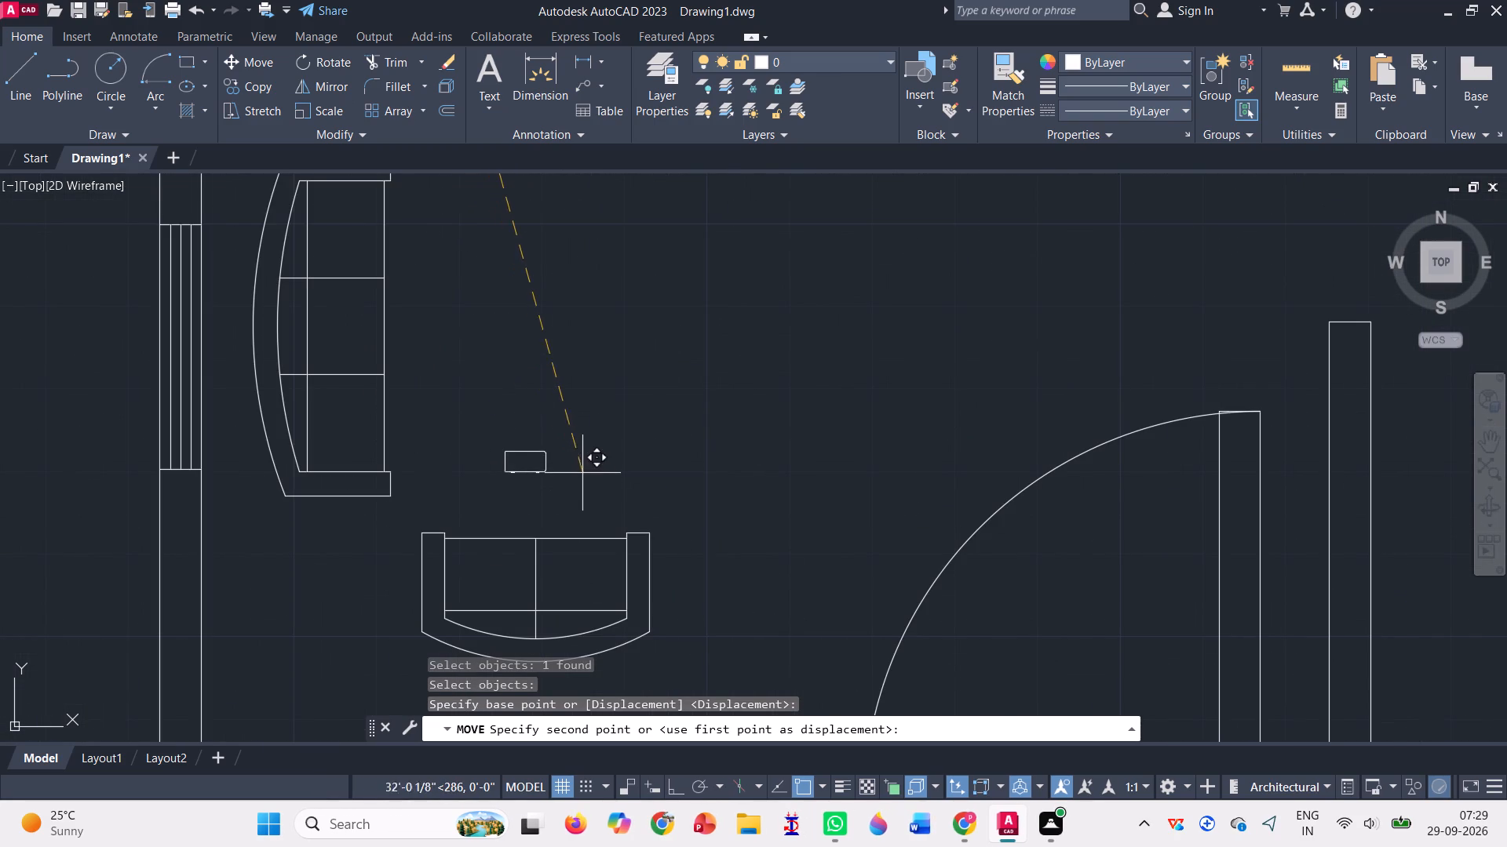
{"action": "left_click", "coordinate": [589, 467]}
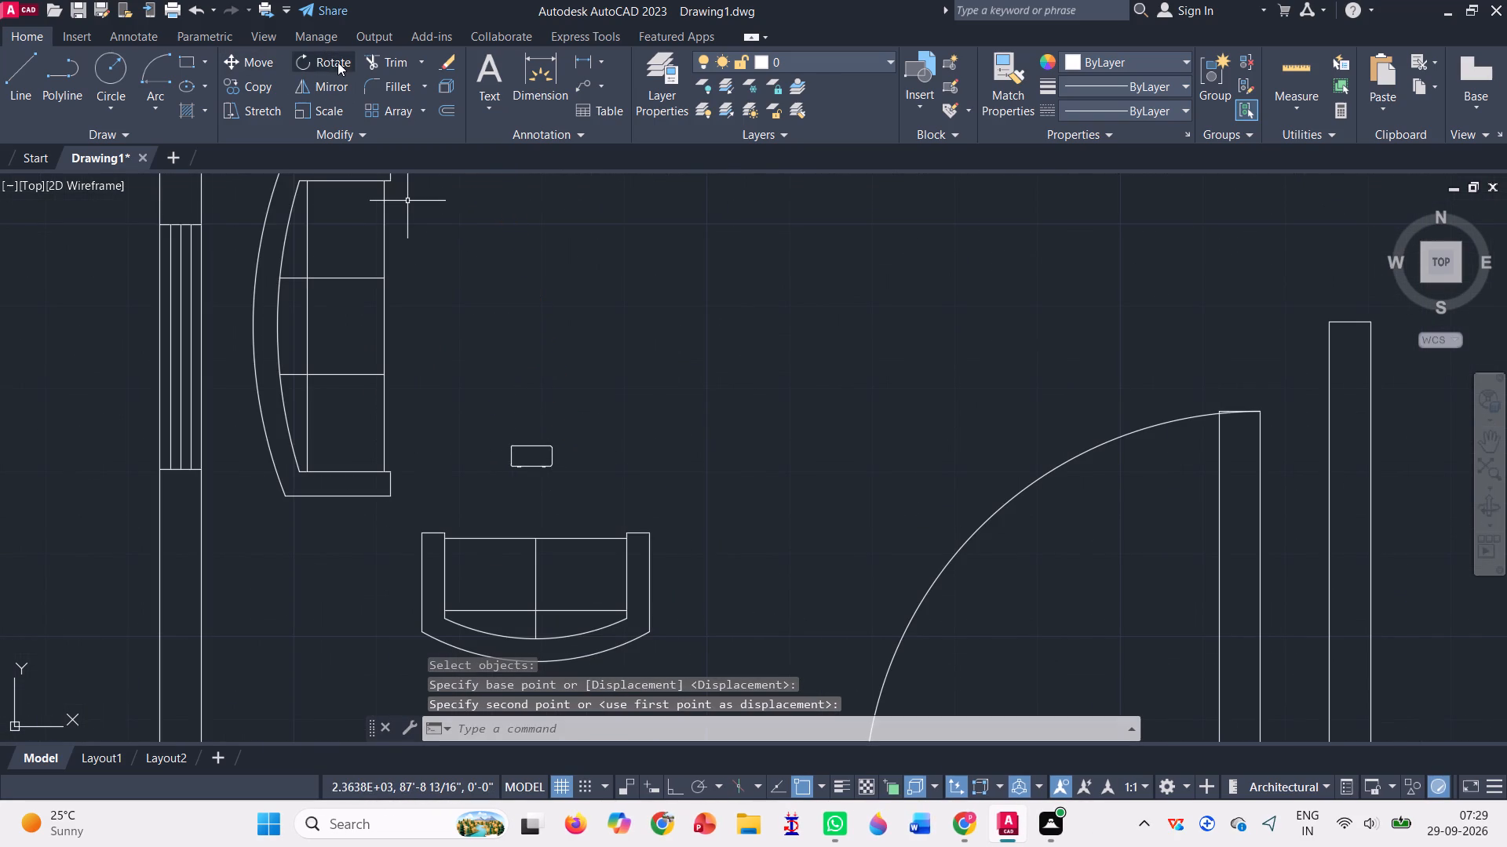
Rotate the small rectangular table 270 degrees about its lower left corner, with Ortho on, so its long side runs vertically.
{"action": "left_click", "coordinate": [338, 62]}
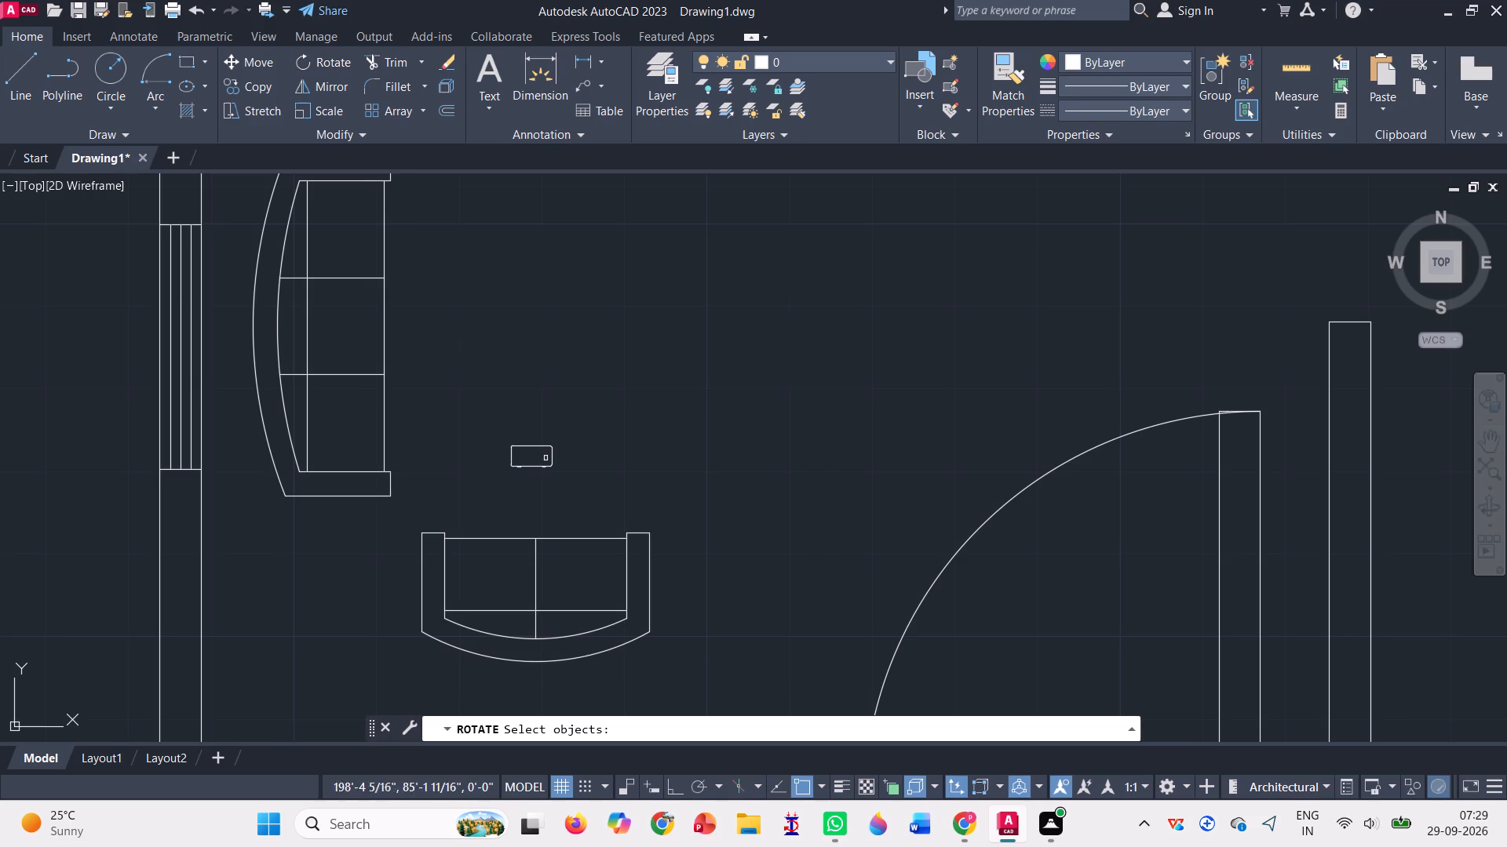
{"action": "left_click", "coordinate": [552, 458]}
{"action": "key", "text": "Return"}
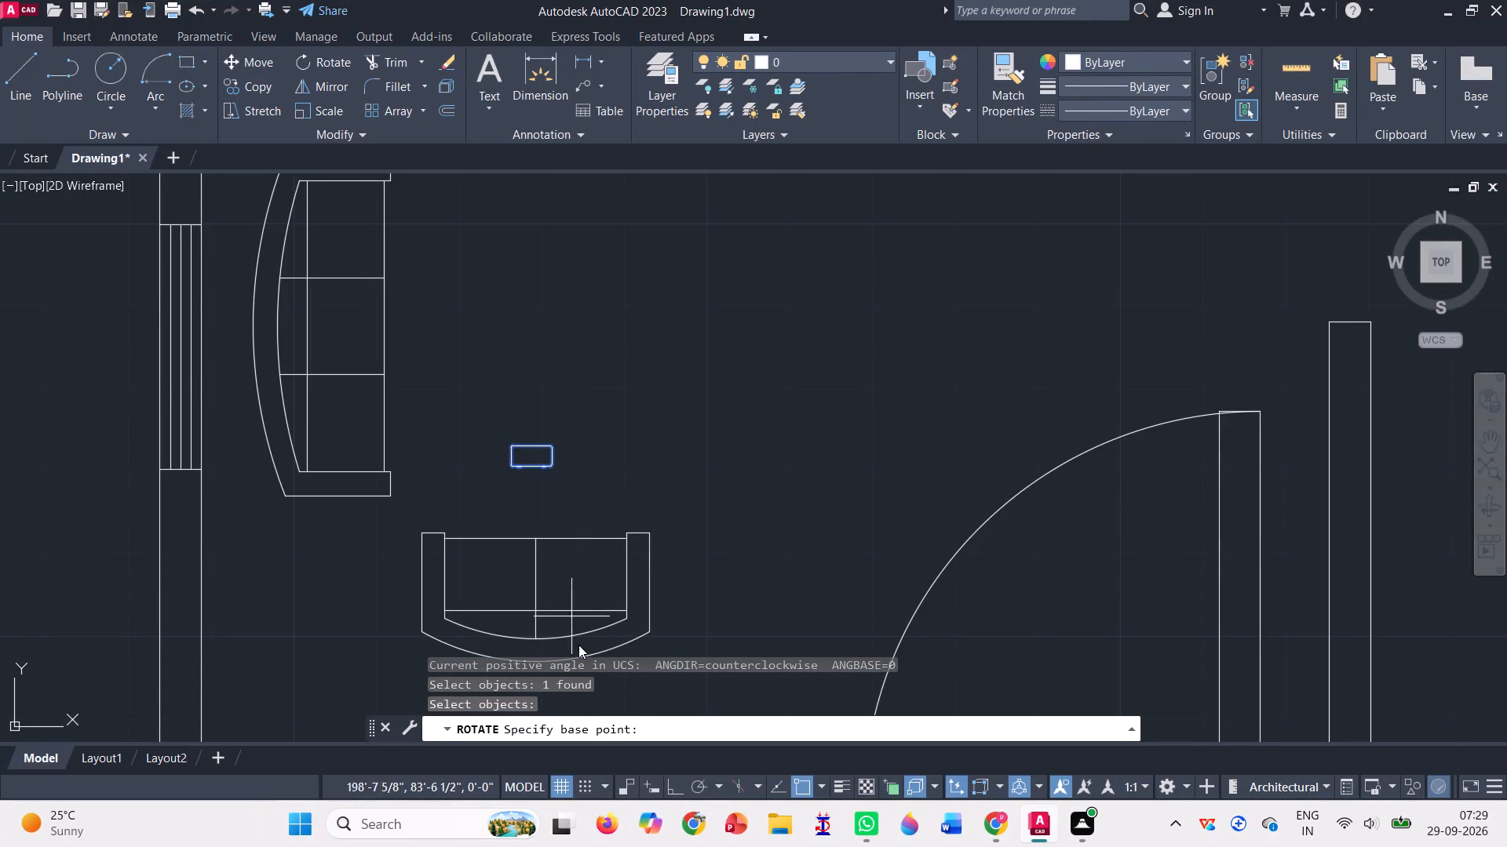
{"action": "left_click", "coordinate": [676, 784]}
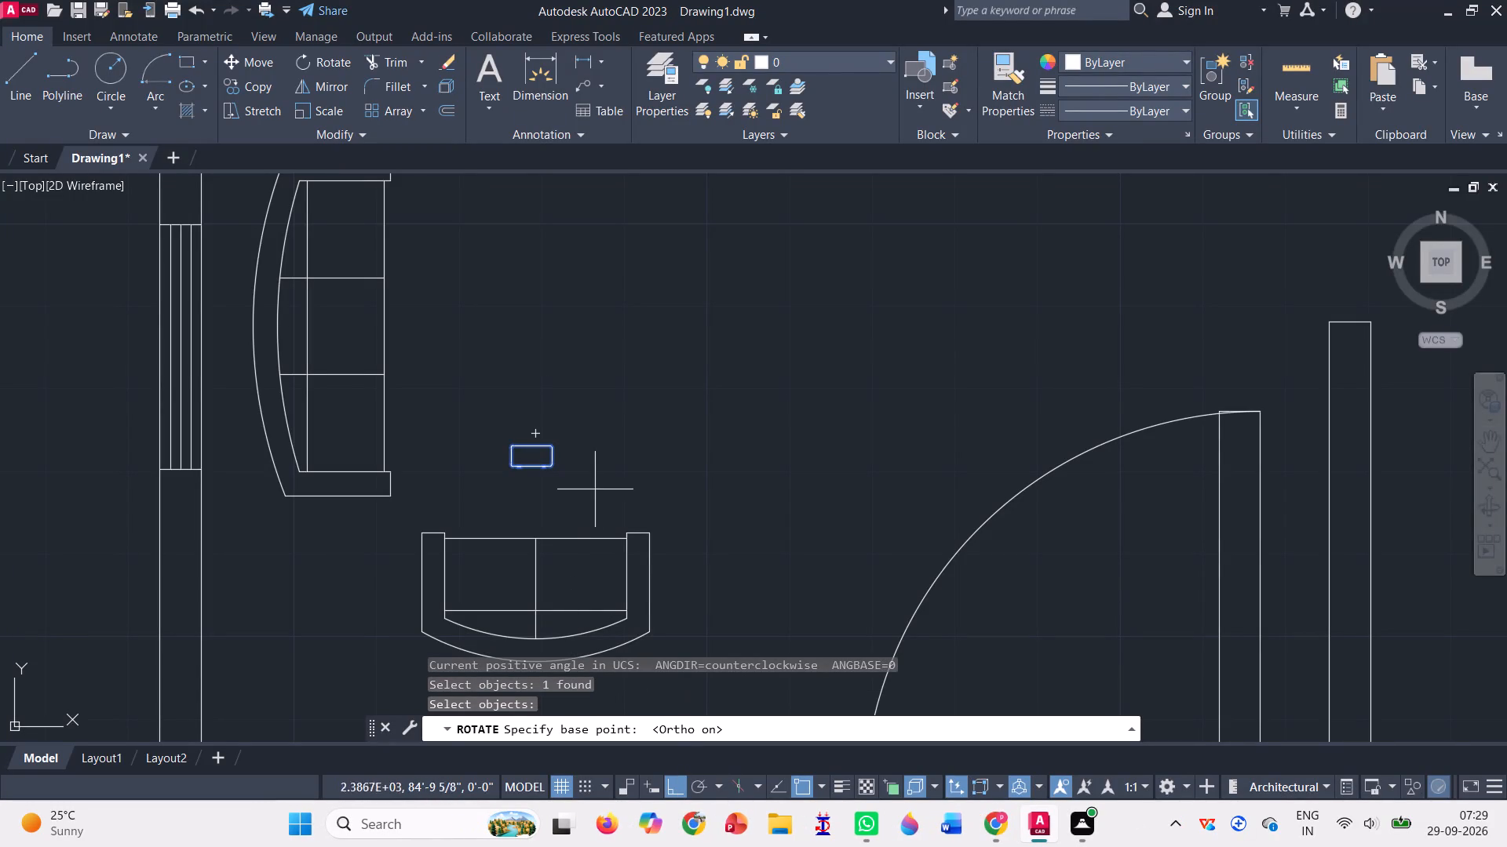
{"action": "left_click", "coordinate": [513, 471]}
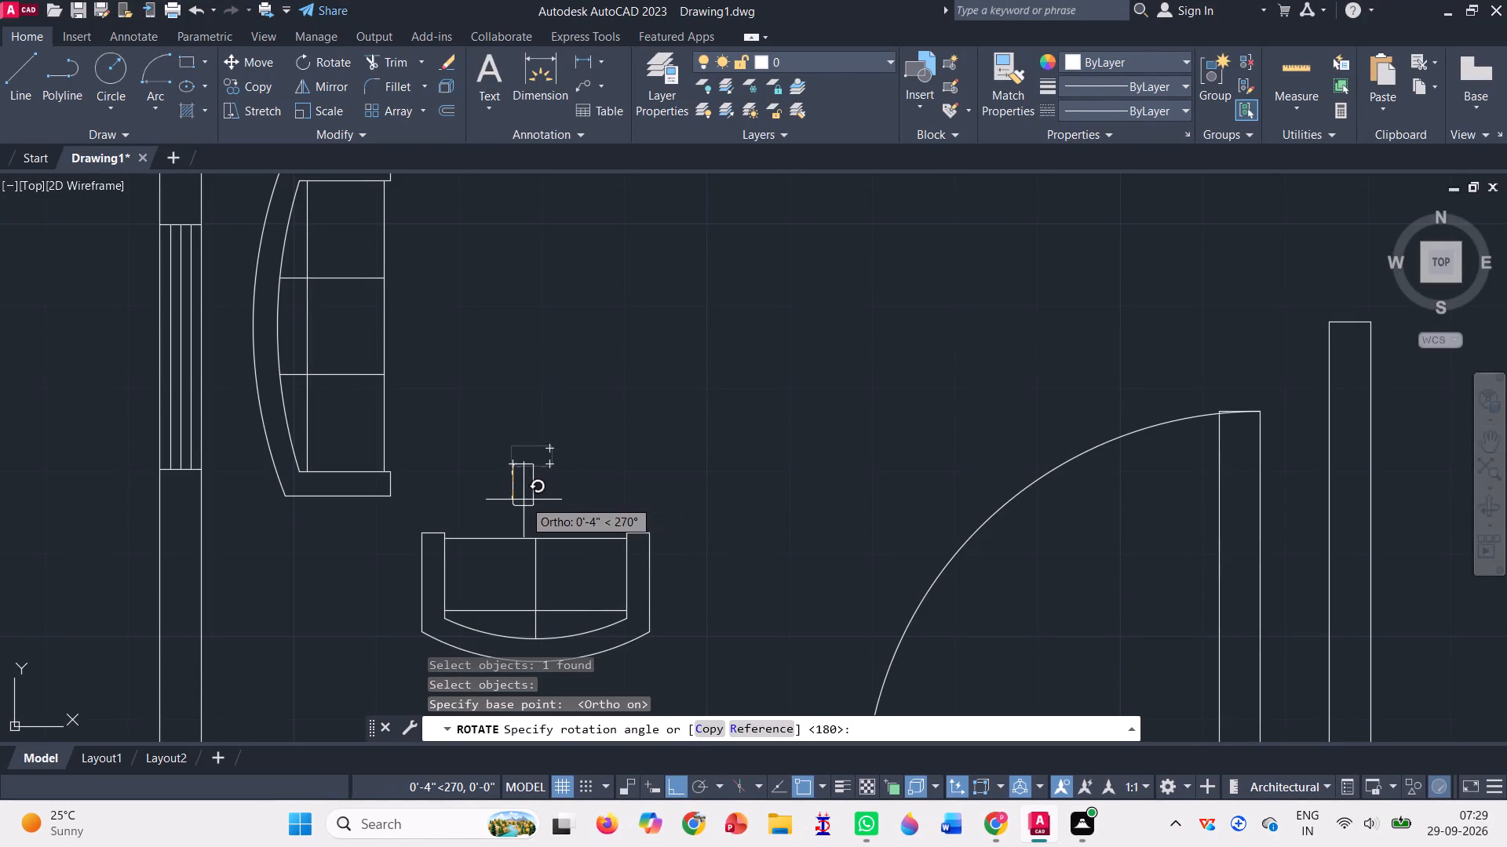
{"action": "left_click", "coordinate": [524, 500]}
Move the small table, with Ortho off, up and left to sit beside the three-seat sofa's lower half.
{"action": "left_click", "coordinate": [272, 67]}
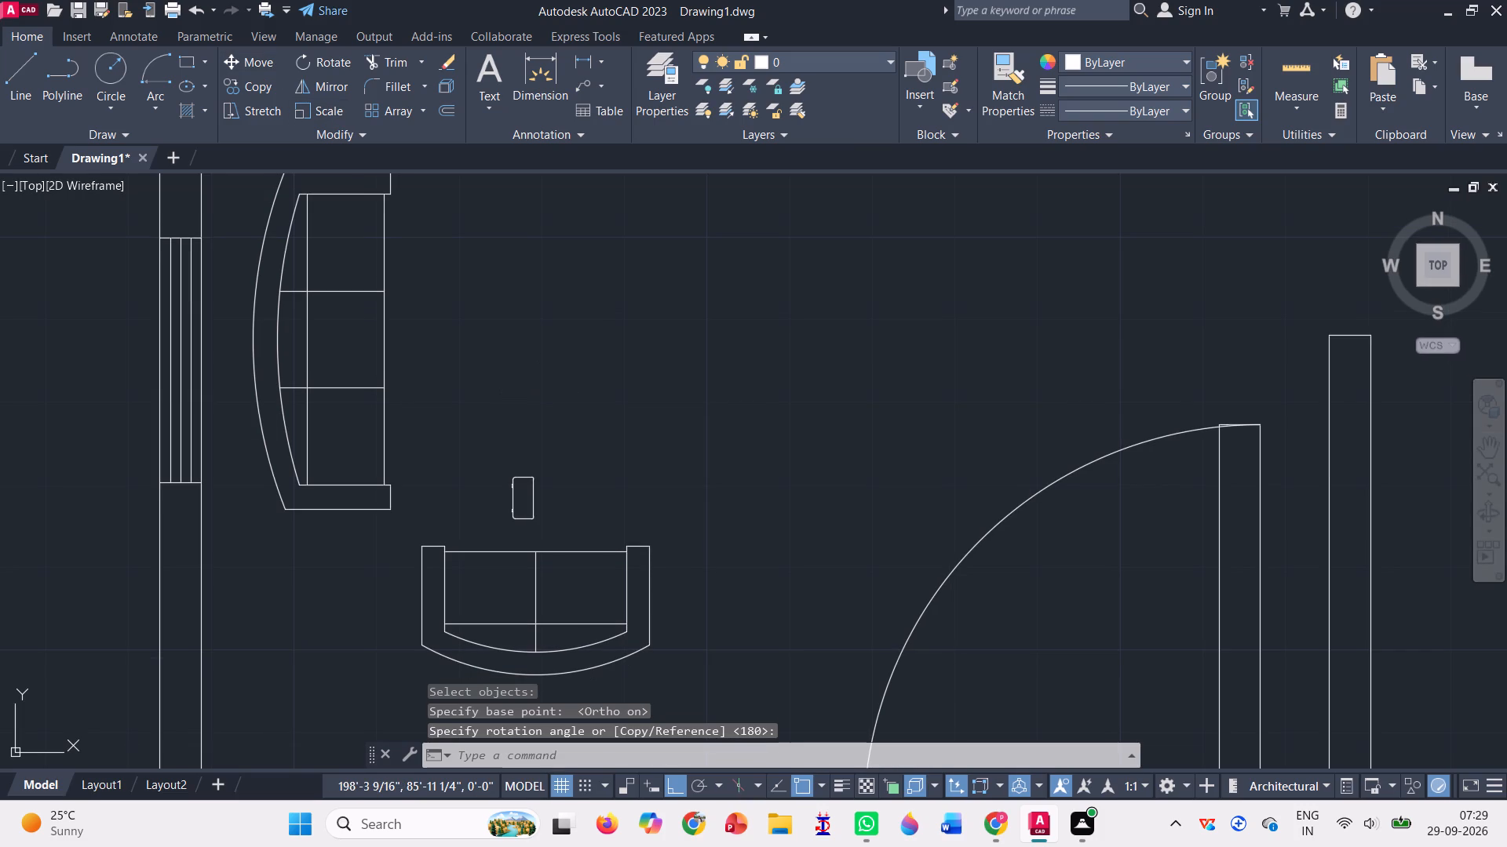
{"action": "left_click", "coordinate": [522, 515]}
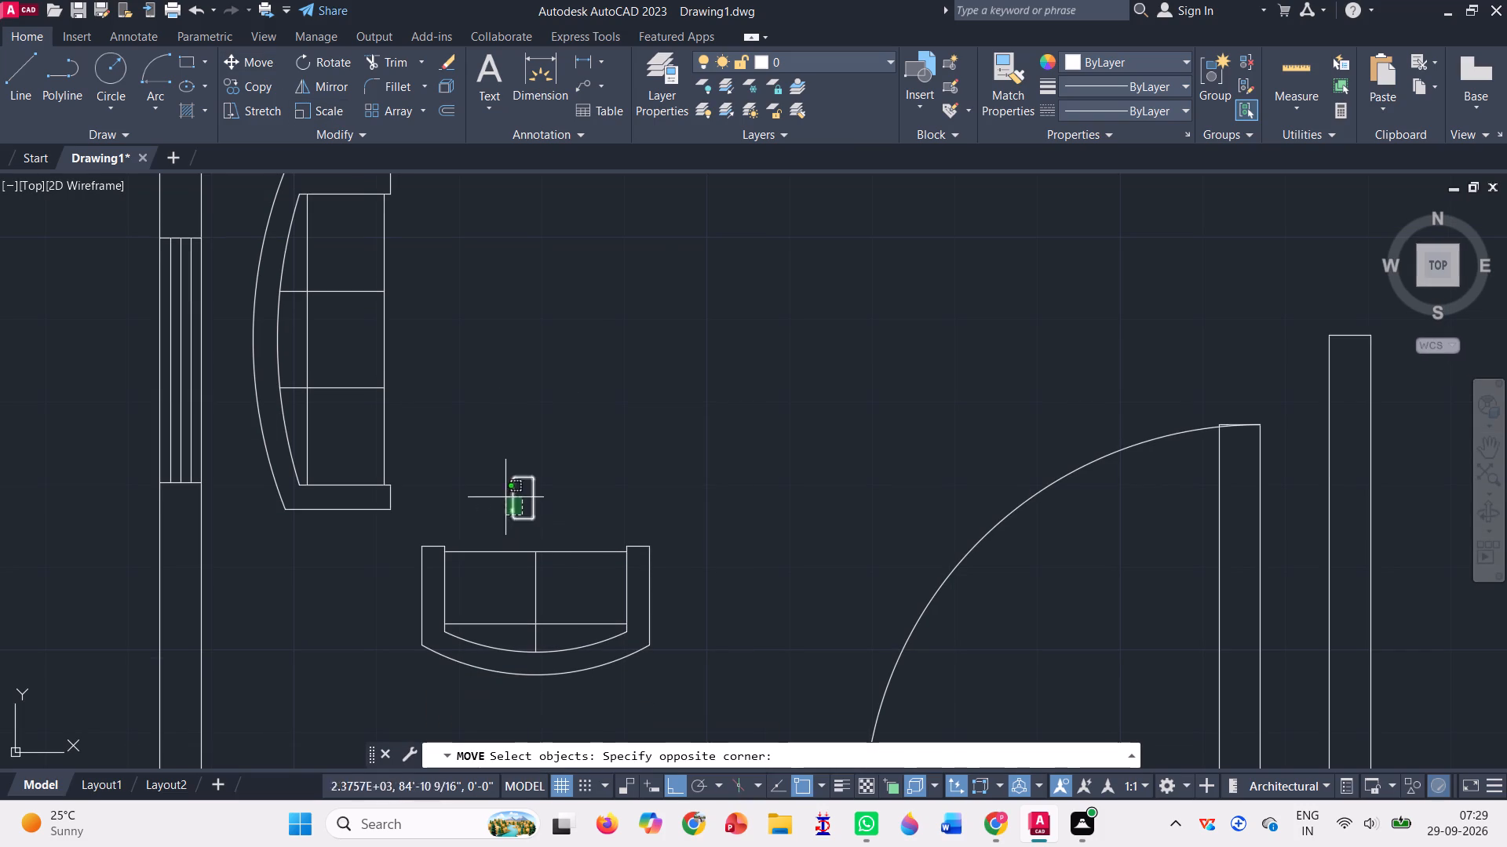
{"action": "left_click", "coordinate": [506, 495]}
{"action": "key", "text": "Return"}
{"action": "left_click", "coordinate": [527, 485]}
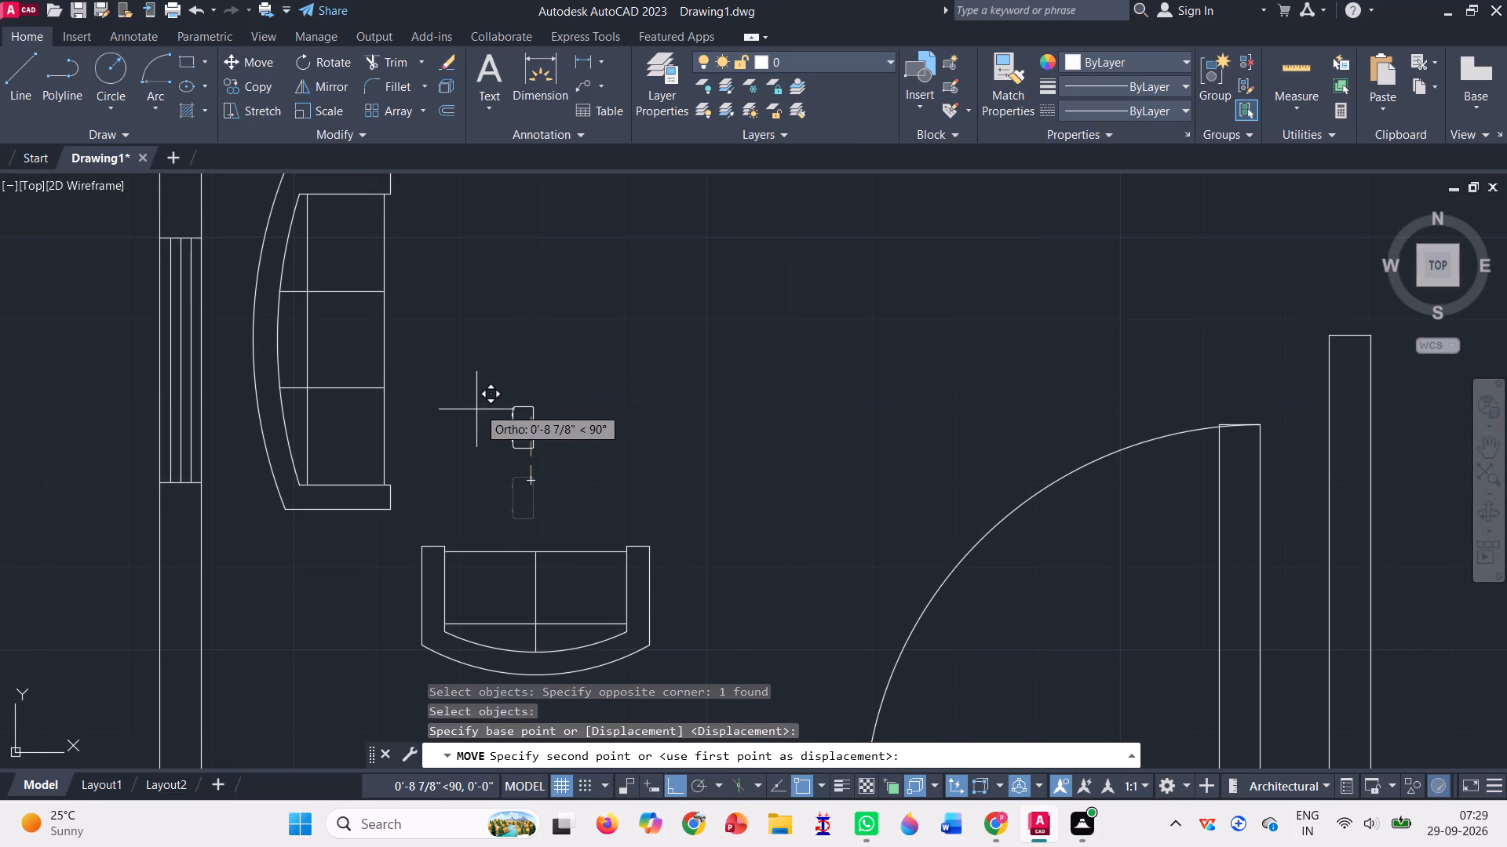
{"action": "left_click", "coordinate": [673, 780]}
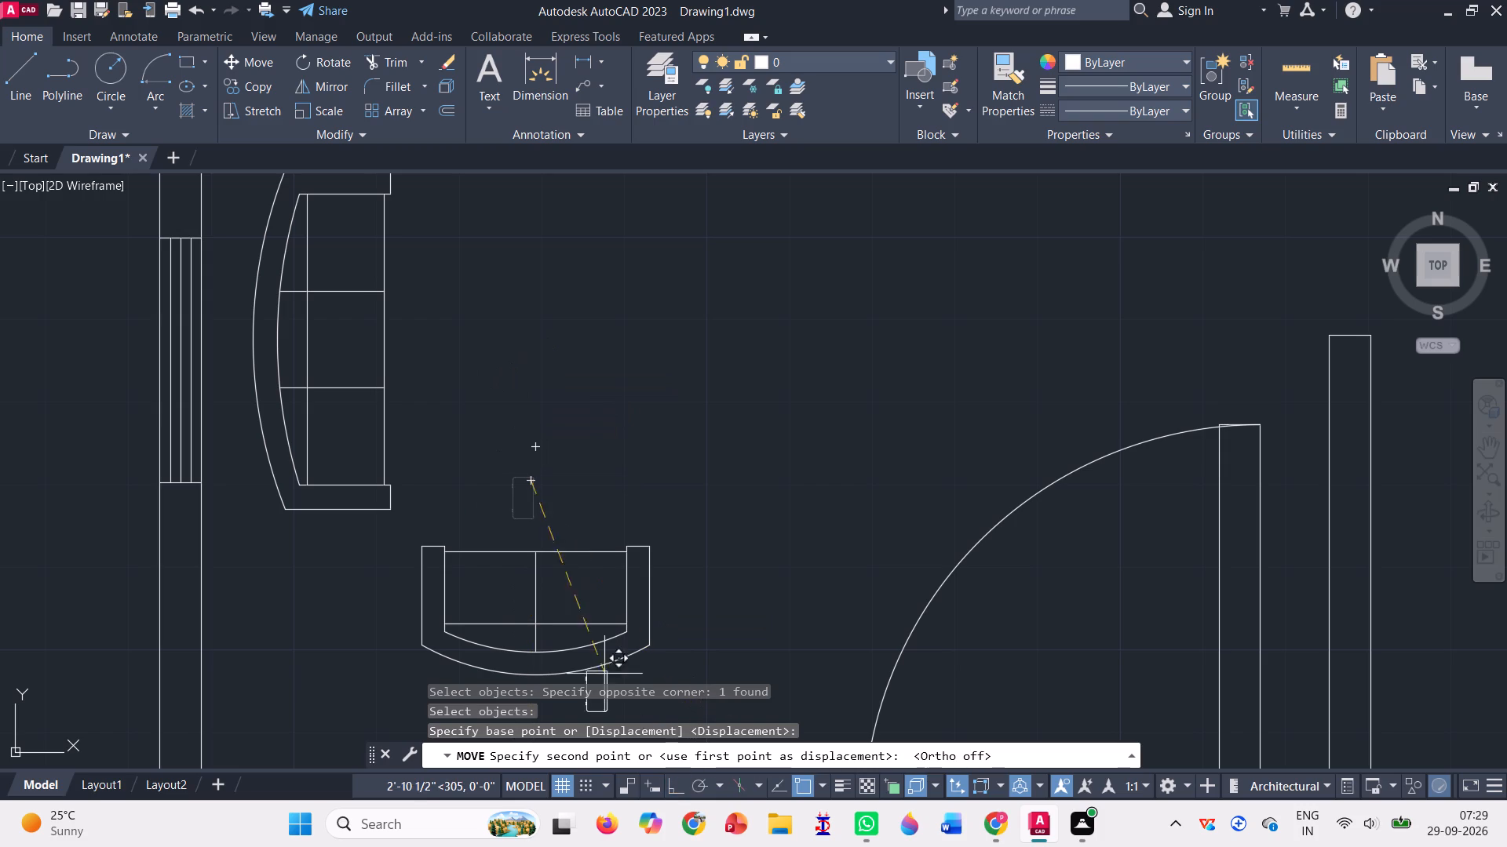
{"action": "left_click", "coordinate": [487, 431]}
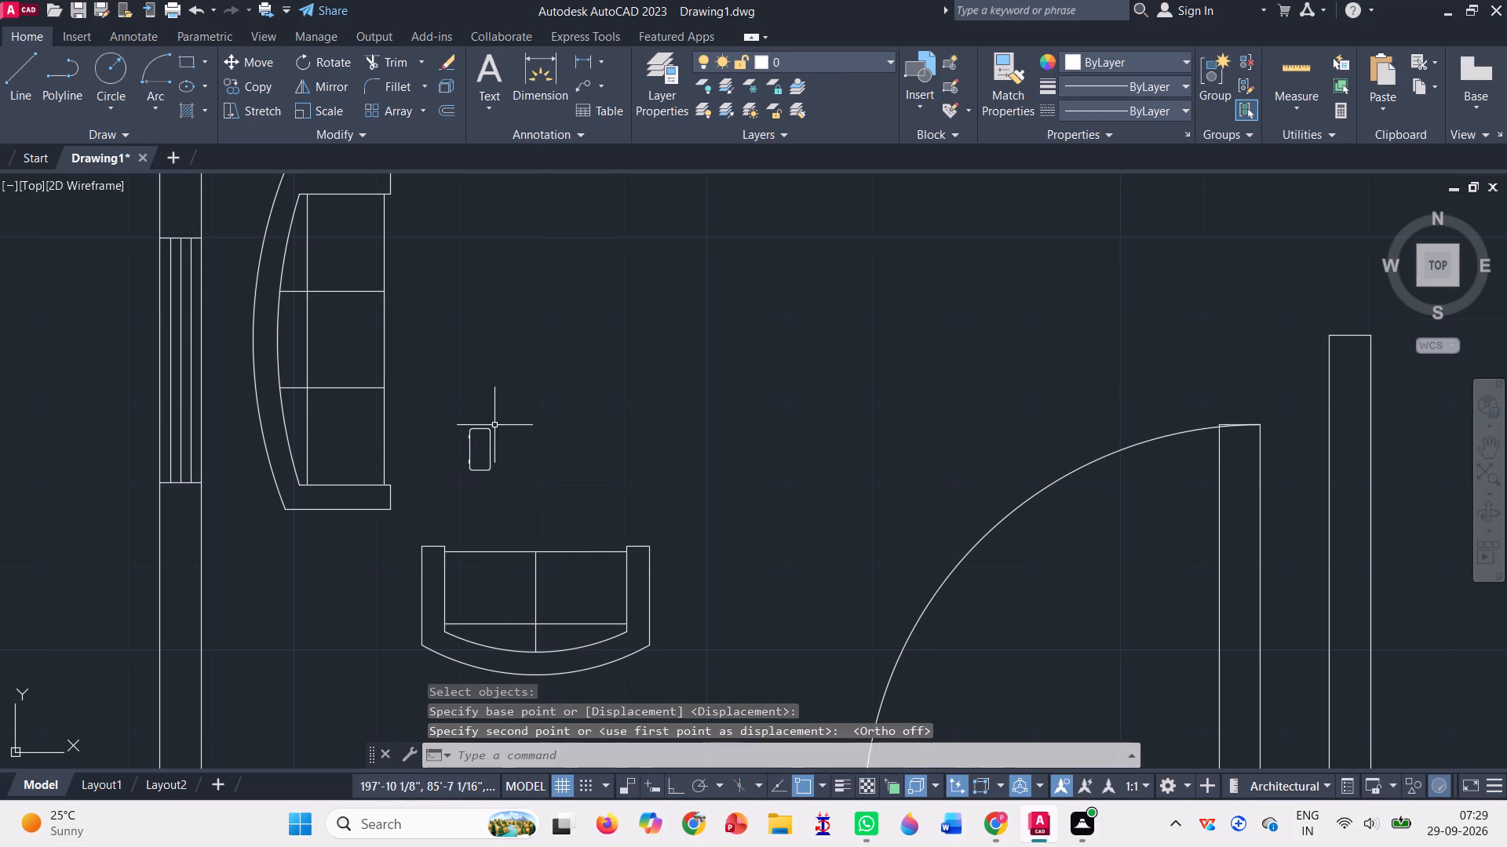
Scale the small table up from its lower left corner until it is slightly over half the three-seat sofa's length.
{"action": "left_click", "coordinate": [302, 107]}
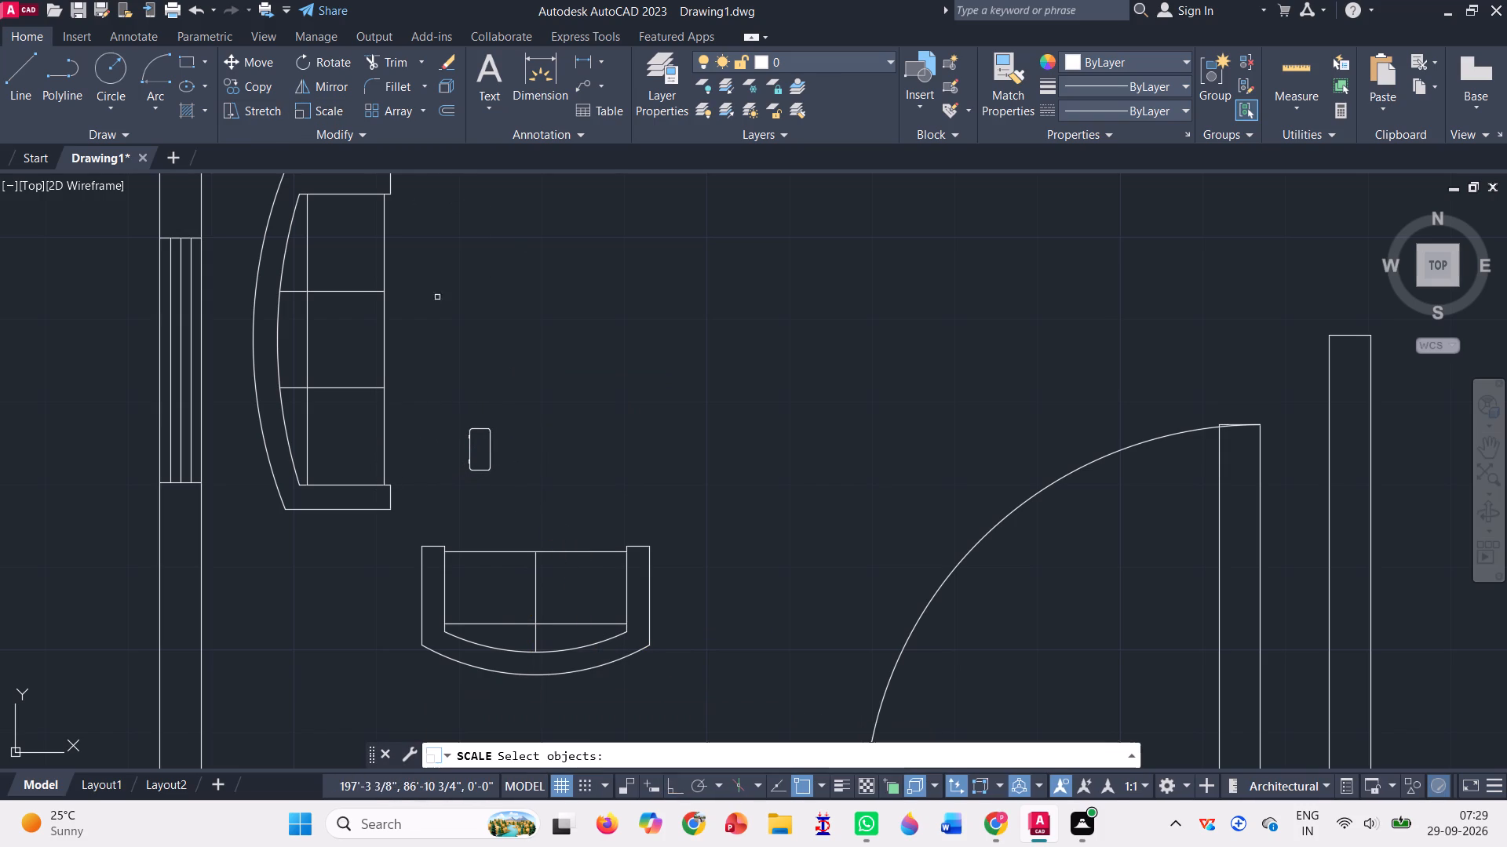
{"action": "left_click", "coordinate": [465, 440]}
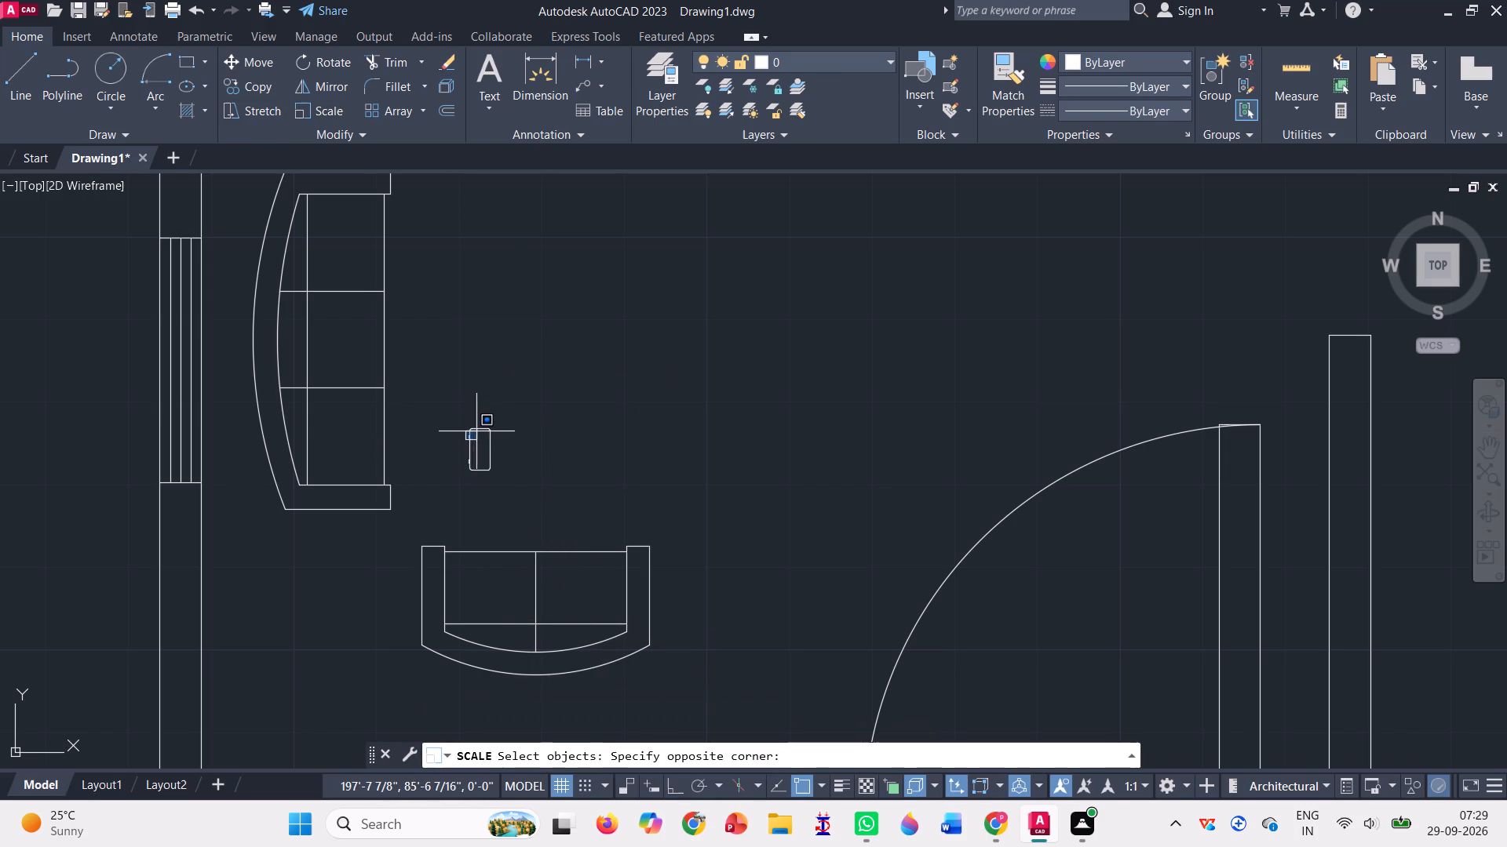
{"action": "left_click", "coordinate": [476, 431]}
{"action": "left_click", "coordinate": [475, 428]}
{"action": "key", "text": "Return"}
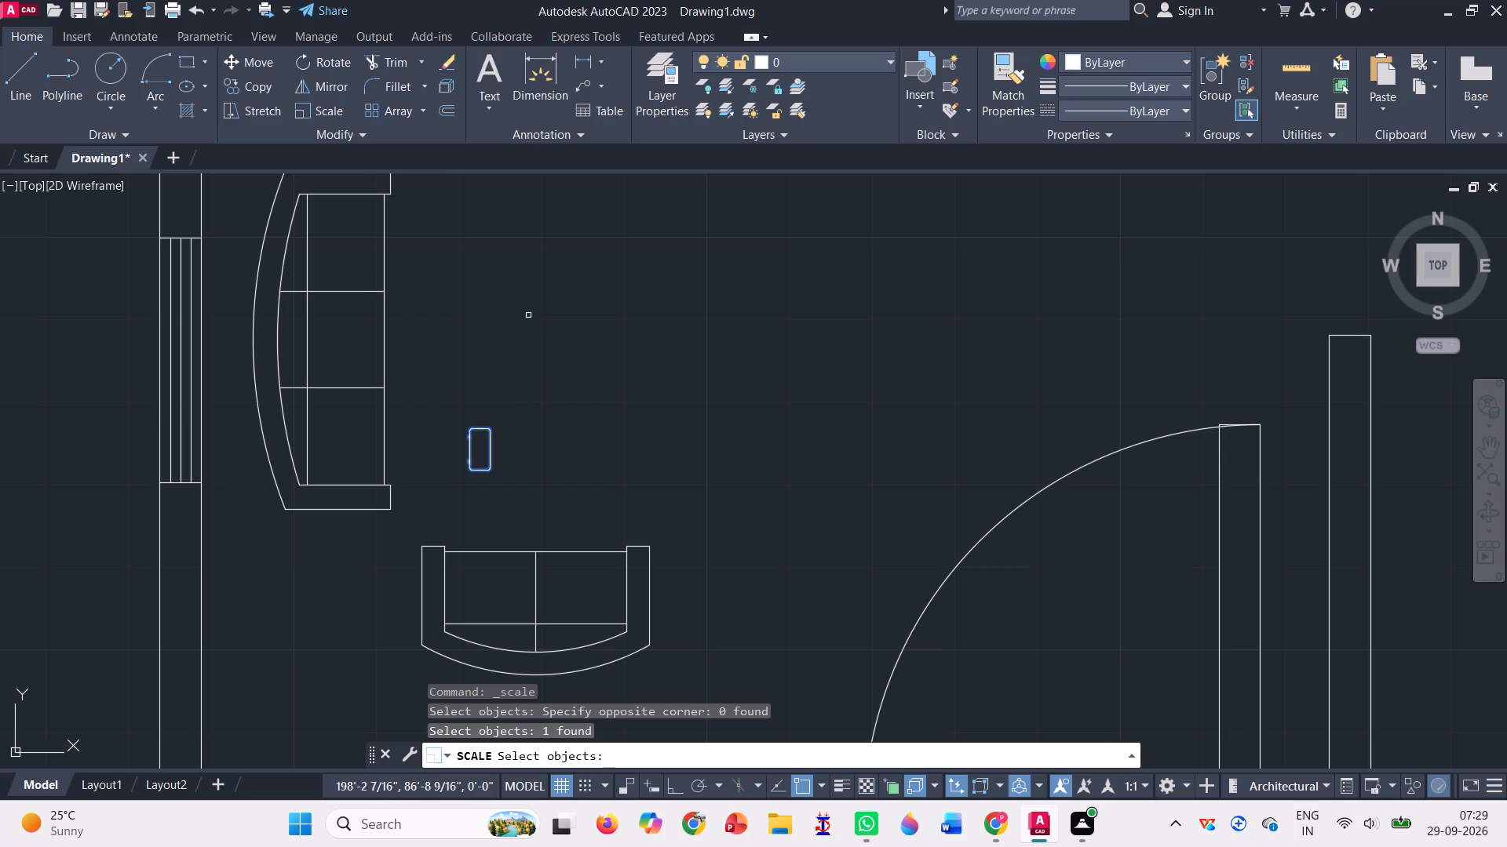
{"action": "left_click", "coordinate": [466, 472]}
{"action": "scroll", "coordinate": [465, 473], "scroll_direction": "down", "scroll_amount": 3}
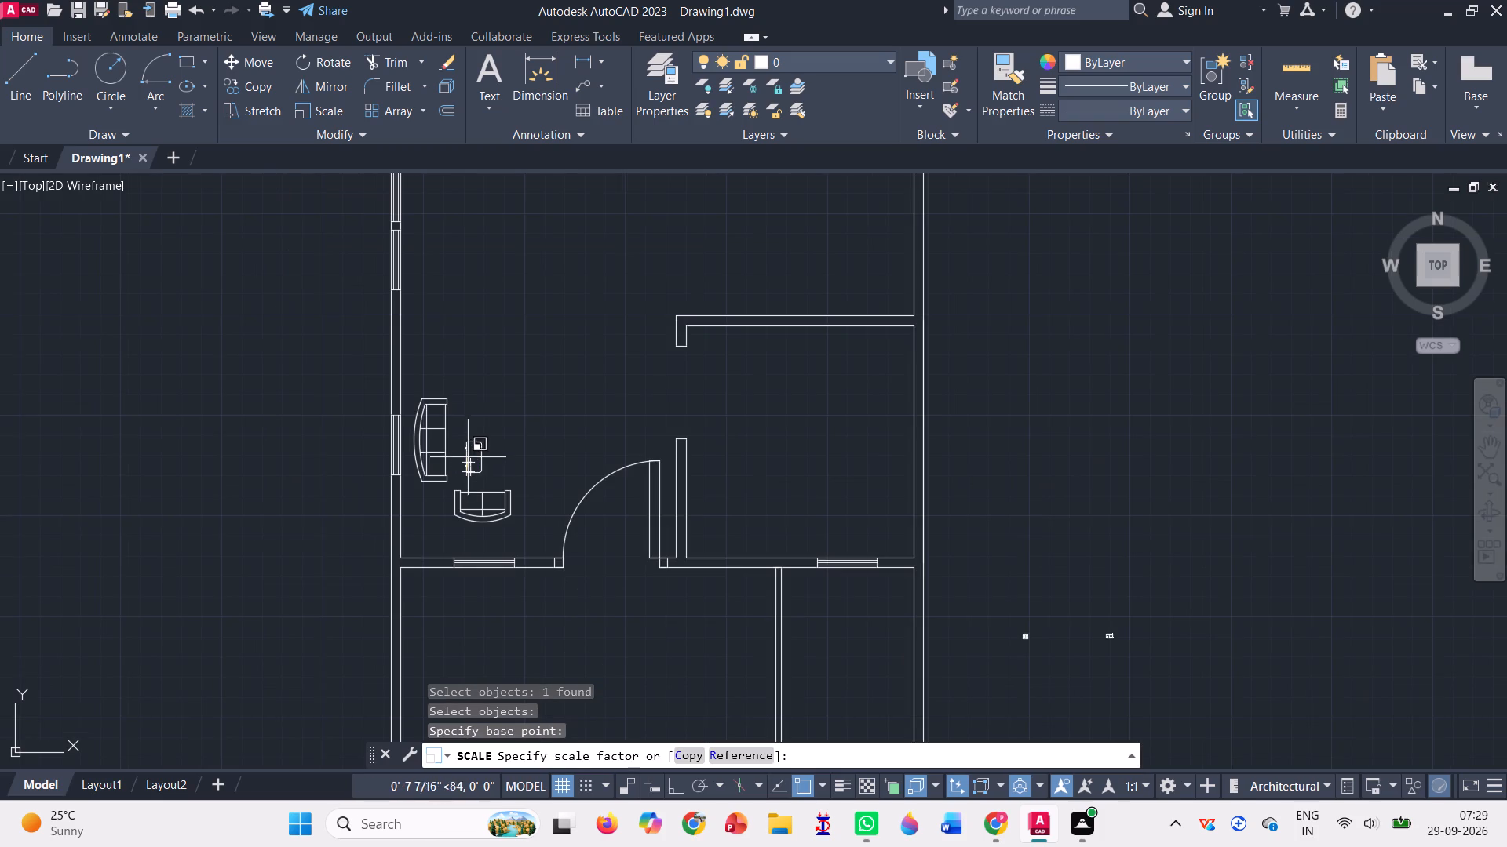
{"action": "left_click", "coordinate": [474, 449]}
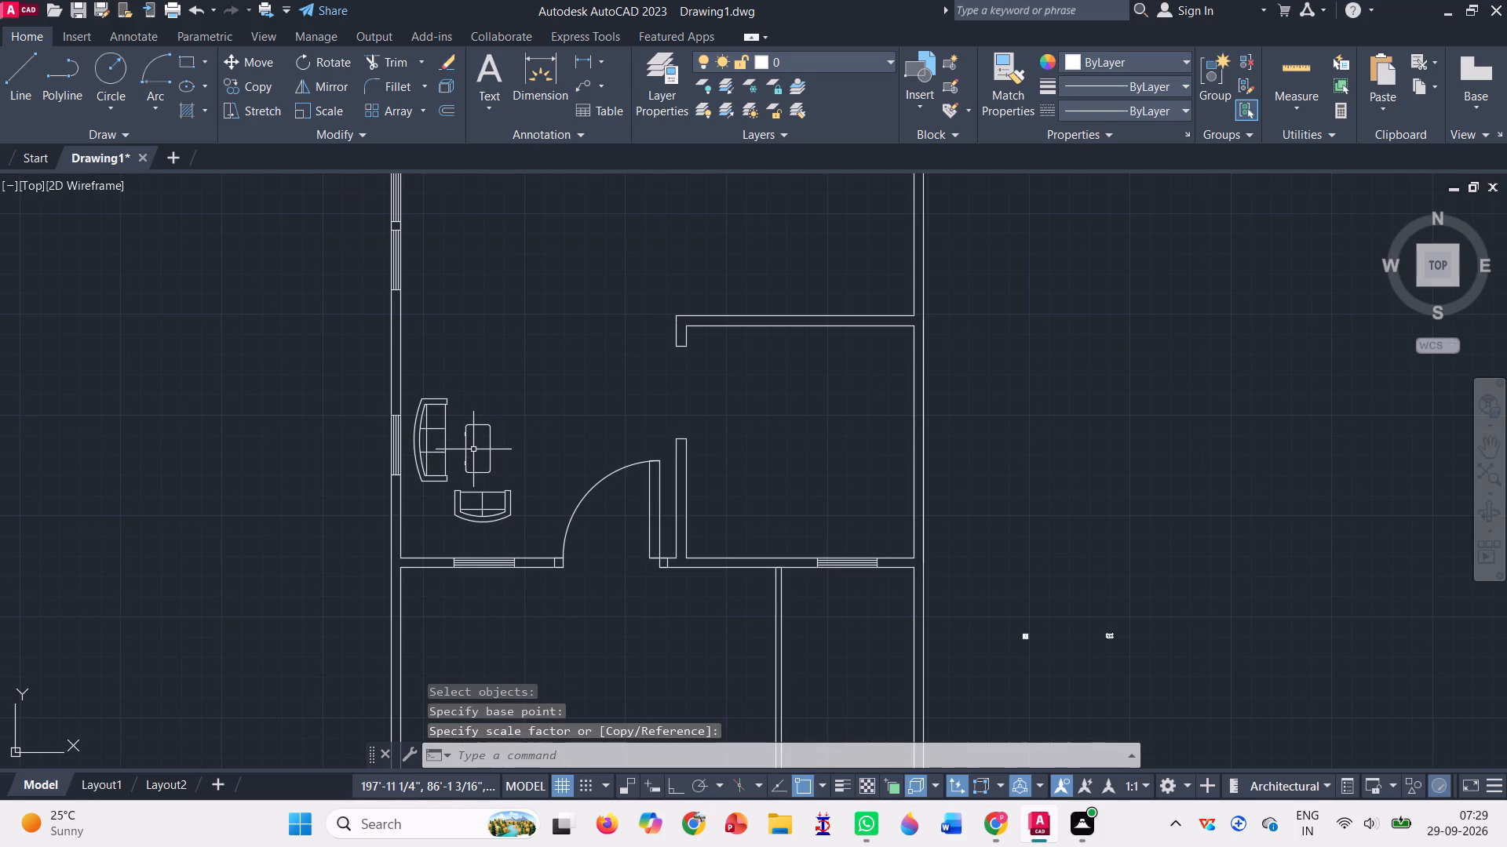
Rotate the stove outside the lower right wall 270 degrees about its upper right corner, so its back faces right.
{"action": "scroll", "coordinate": [505, 376], "scroll_direction": "down", "scroll_amount": 2}
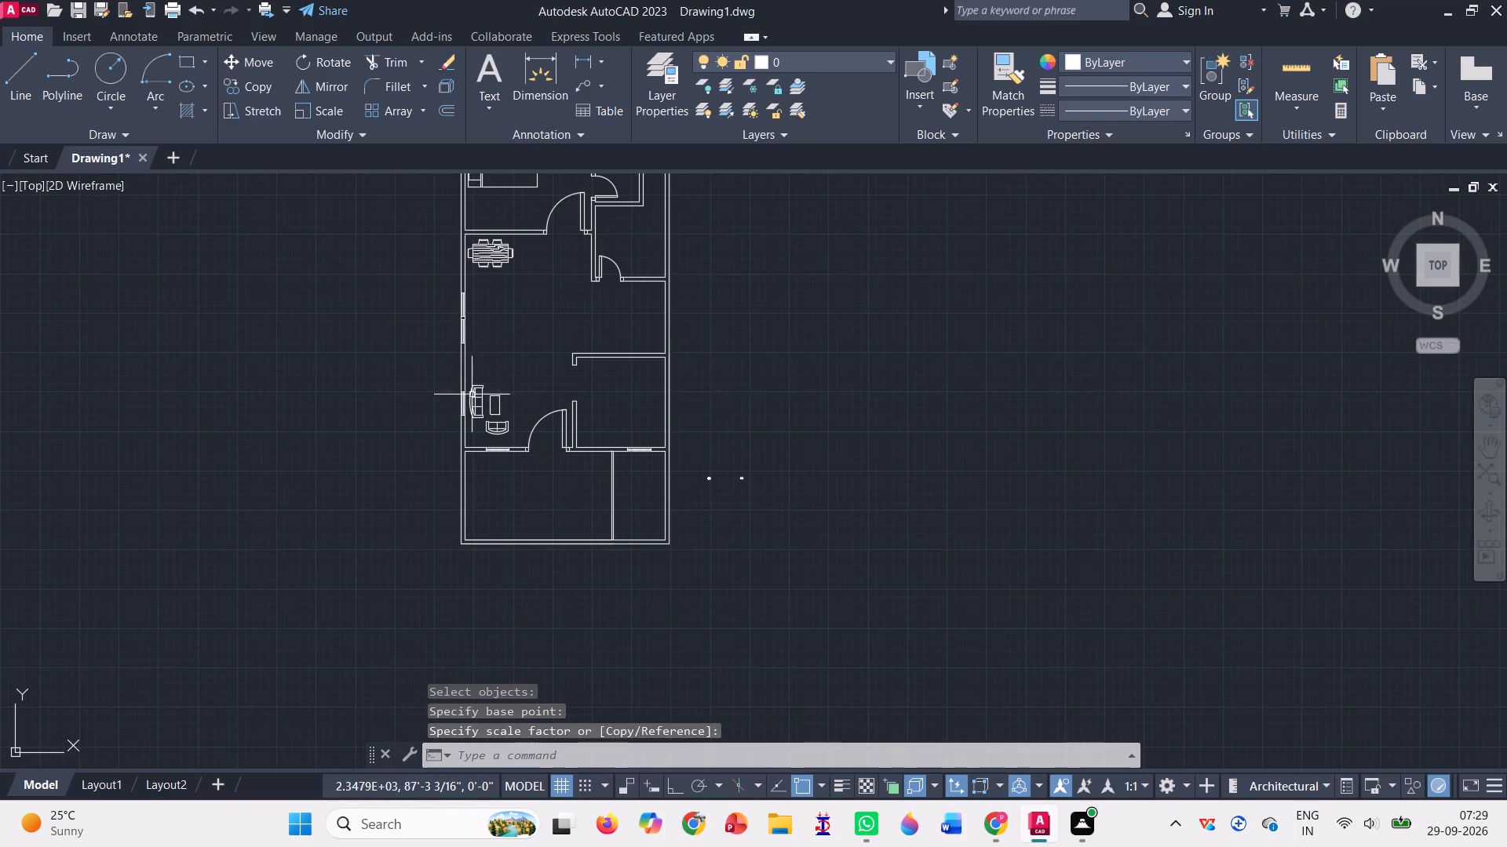
{"action": "scroll", "coordinate": [480, 395], "scroll_direction": "down", "scroll_amount": 1}
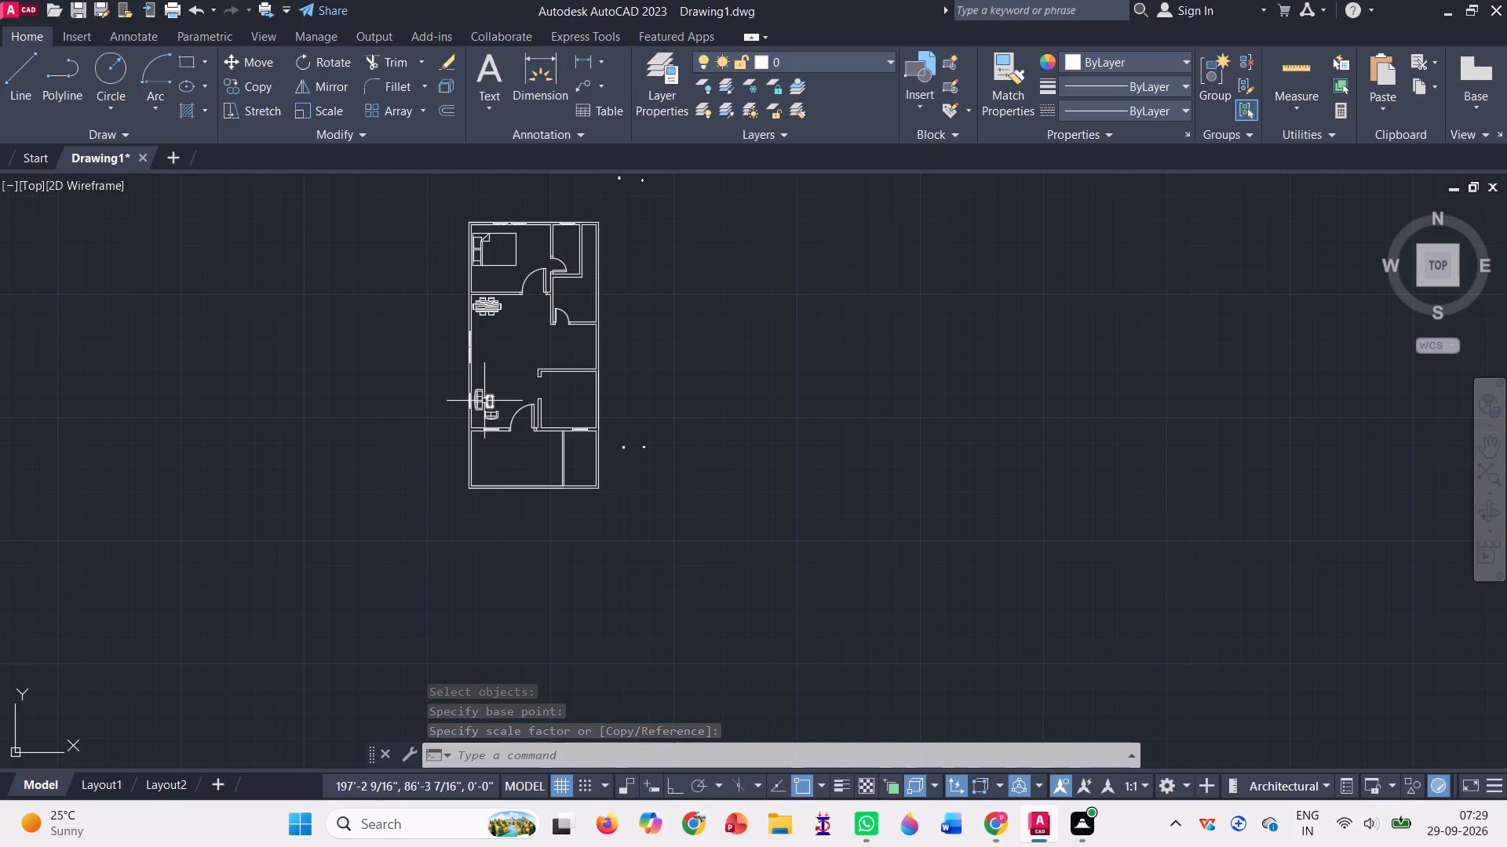
{"action": "scroll", "coordinate": [646, 451], "scroll_direction": "up", "scroll_amount": 2}
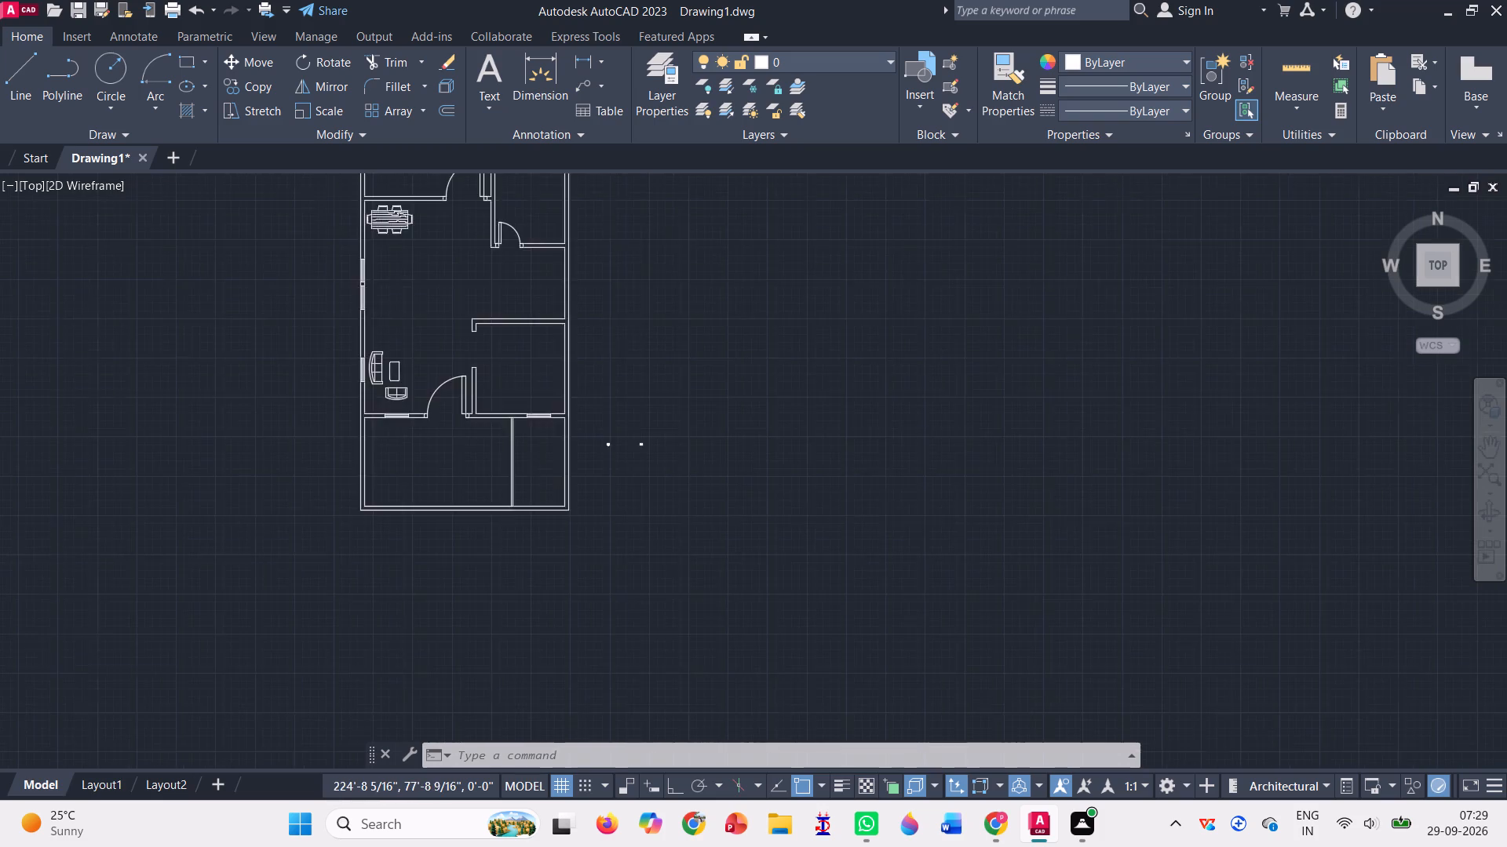
{"action": "scroll", "coordinate": [624, 431], "scroll_direction": "up", "scroll_amount": 4}
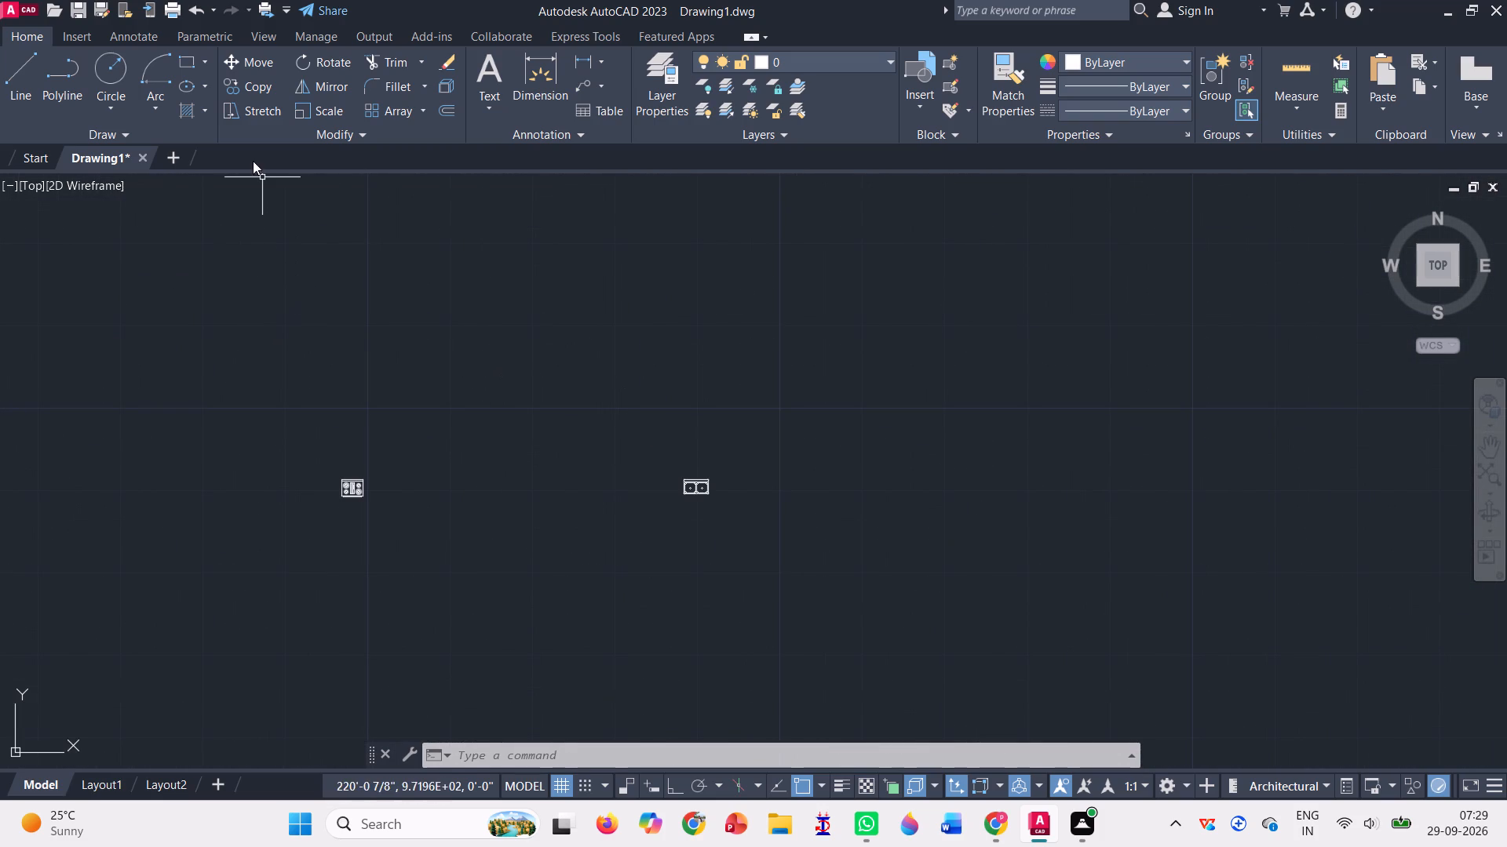
{"action": "left_click", "coordinate": [323, 58]}
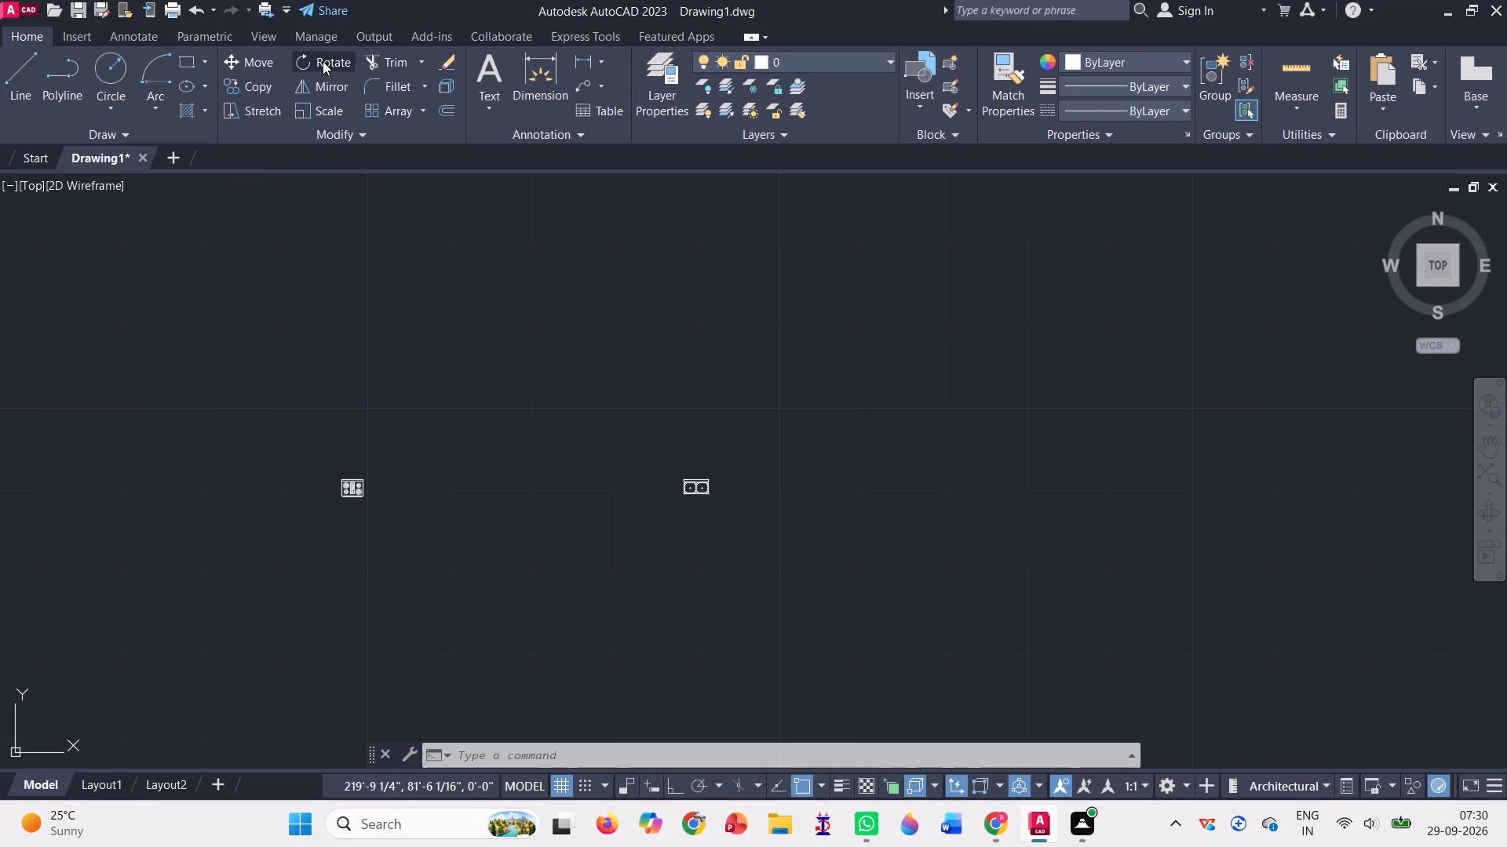
{"action": "left_click", "coordinate": [344, 485]}
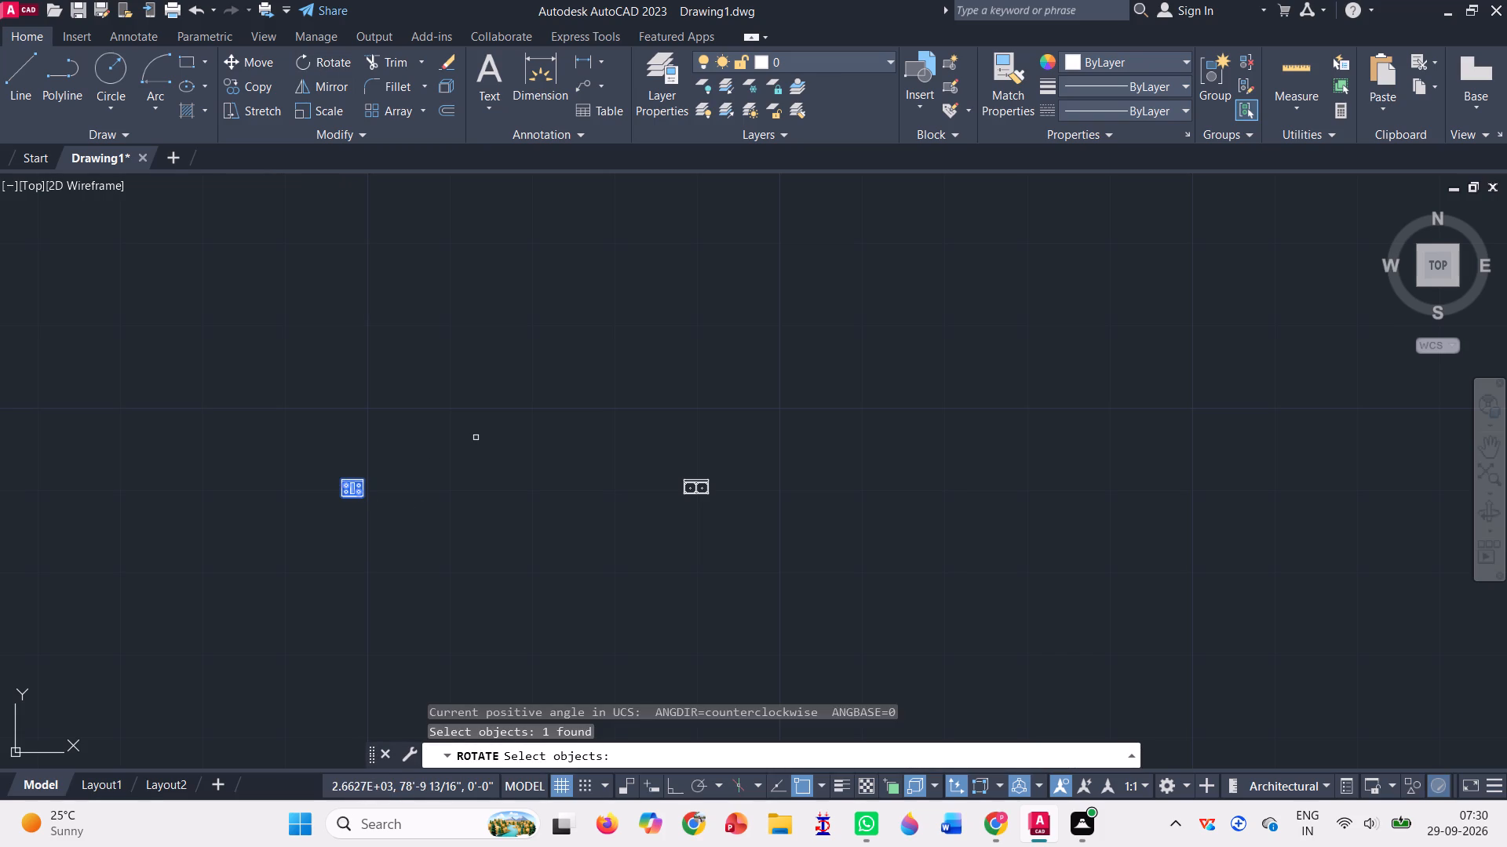
{"action": "key", "text": "Return"}
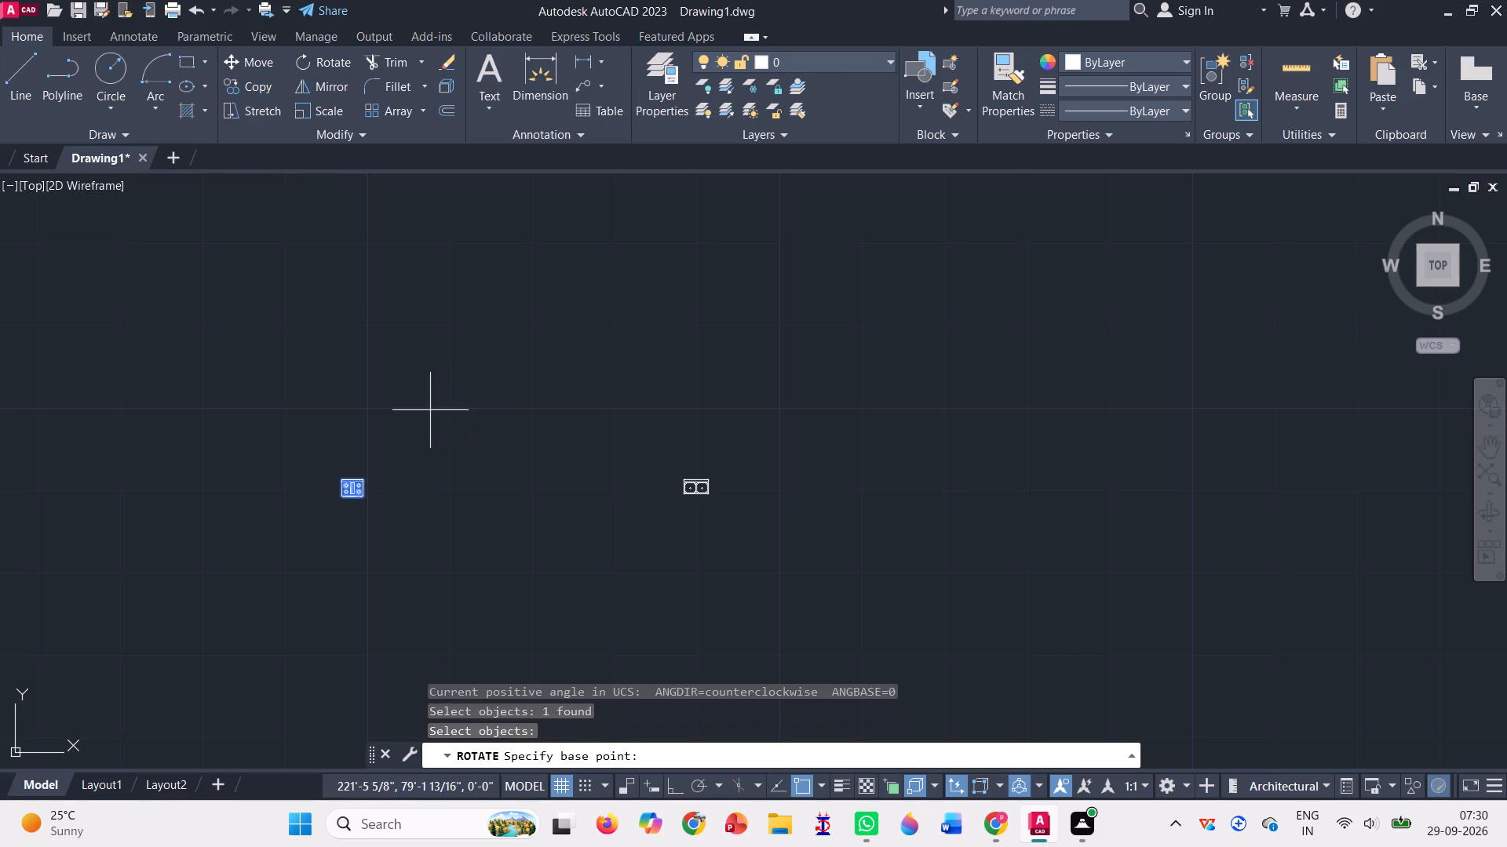
{"action": "scroll", "coordinate": [348, 500], "scroll_direction": "up", "scroll_amount": 3}
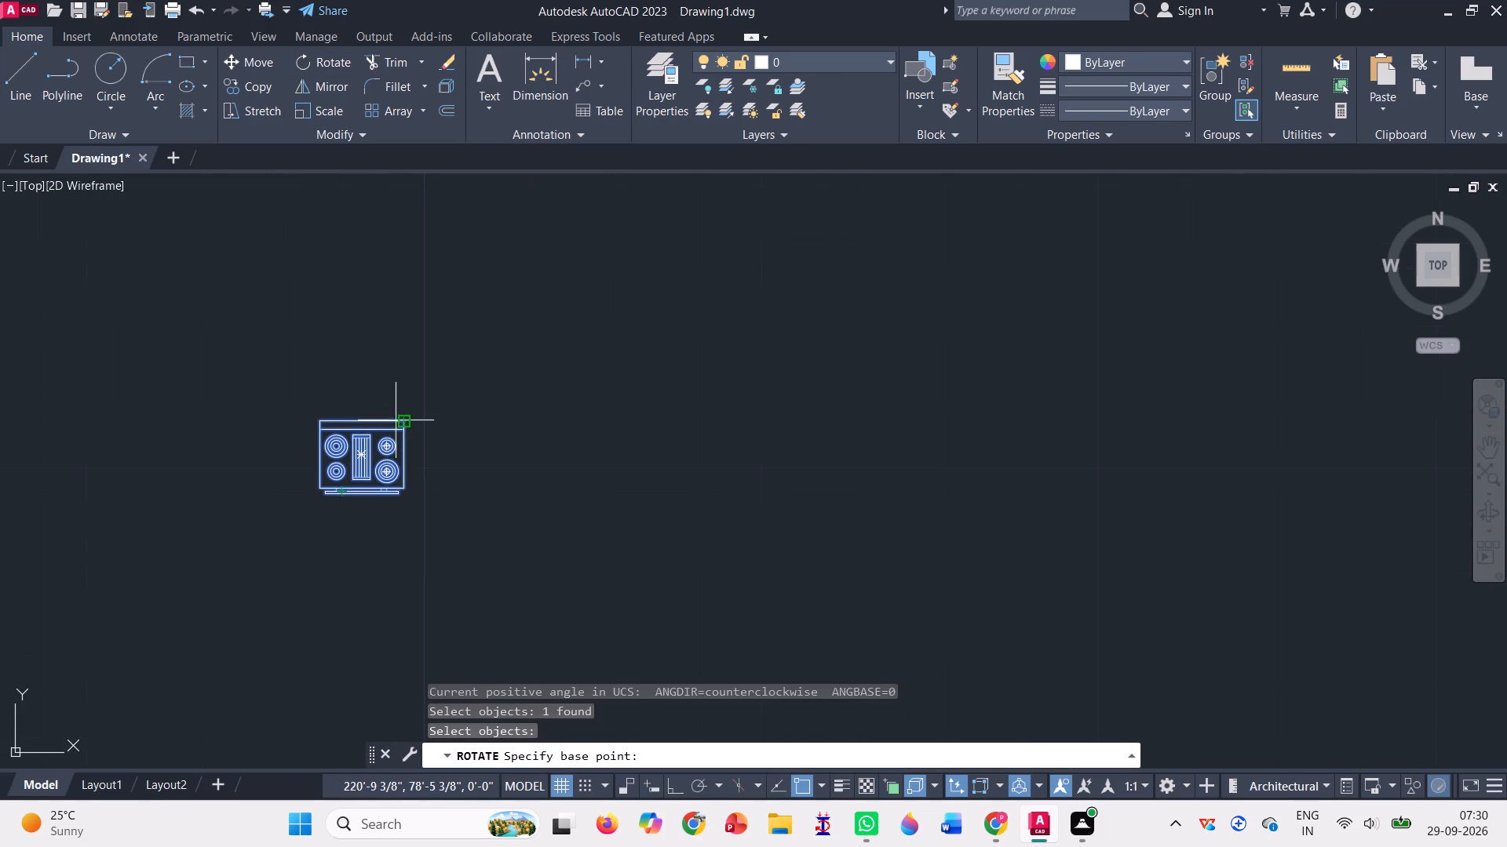
{"action": "left_click", "coordinate": [400, 423]}
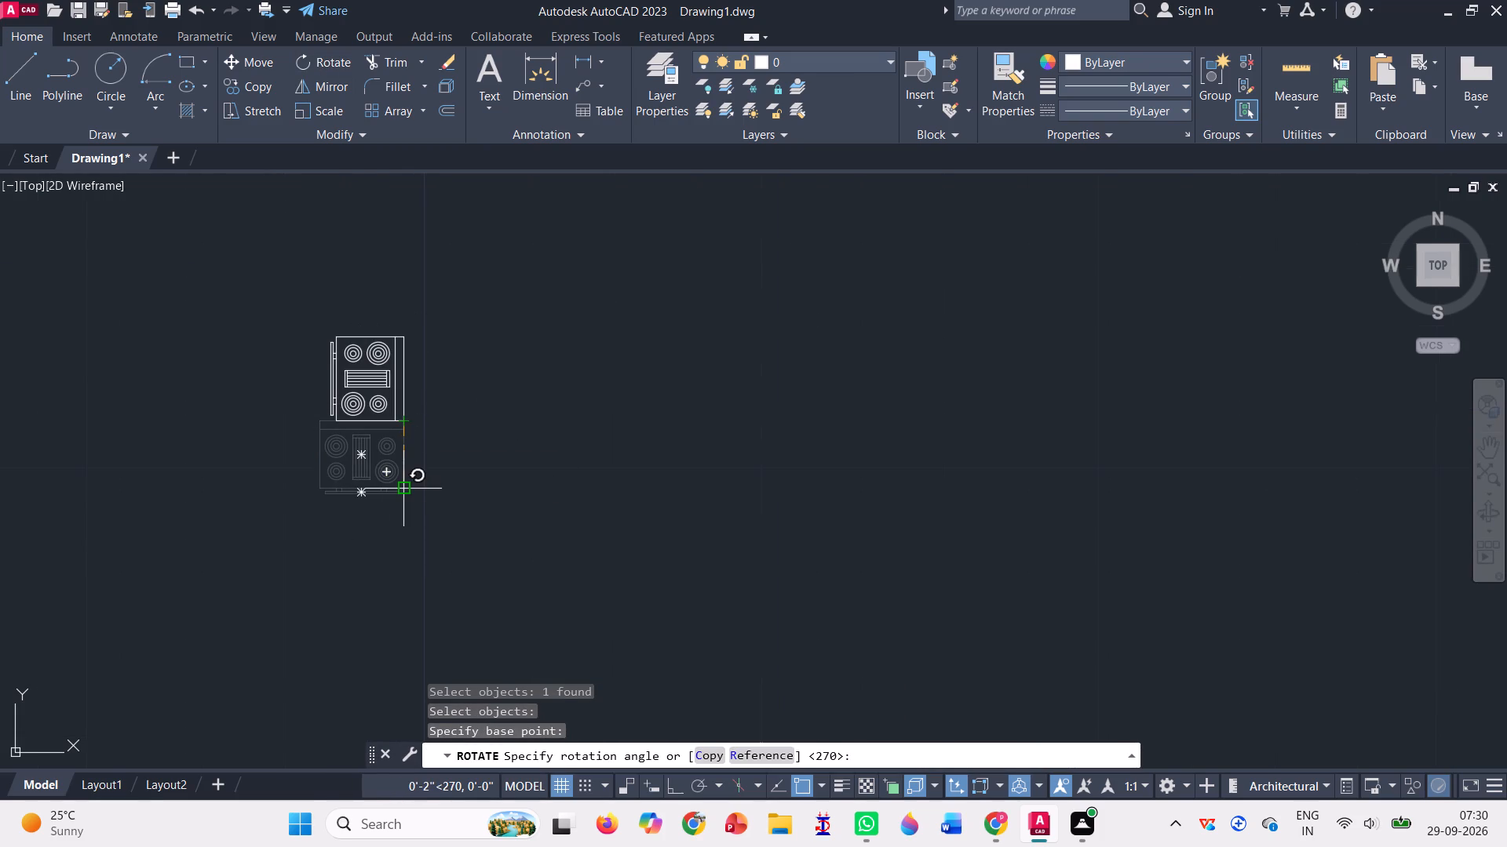
{"action": "left_click", "coordinate": [403, 485]}
Move the stove by its upper right corner into the kitchen, close to the right wall and slightly above mid-height.
{"action": "scroll", "coordinate": [405, 485], "scroll_direction": "down", "scroll_amount": 4}
{"action": "scroll", "coordinate": [487, 387], "scroll_direction": "down", "scroll_amount": 1}
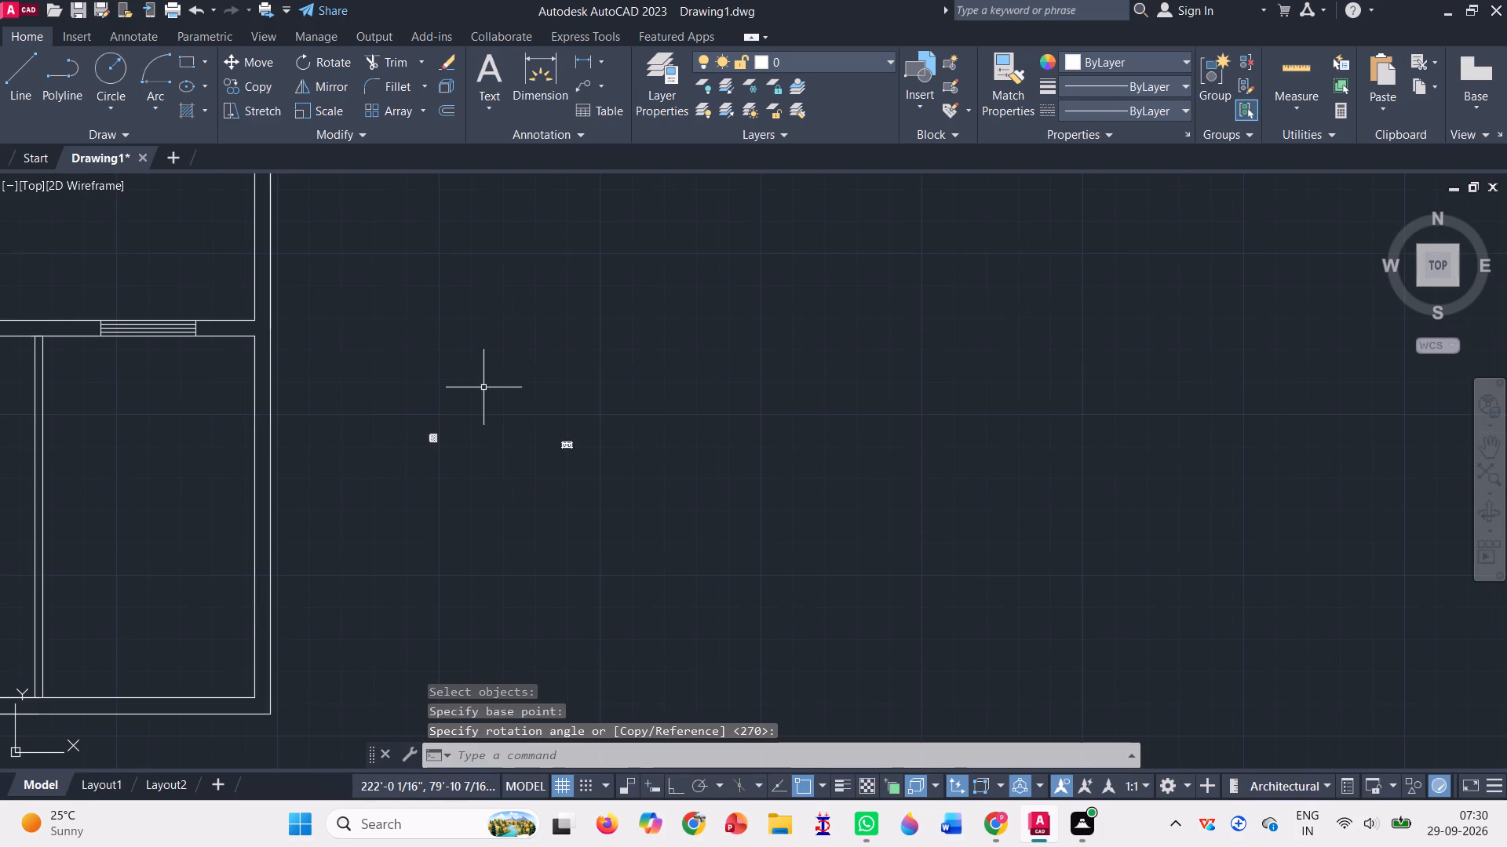
{"action": "left_click", "coordinate": [268, 64]}
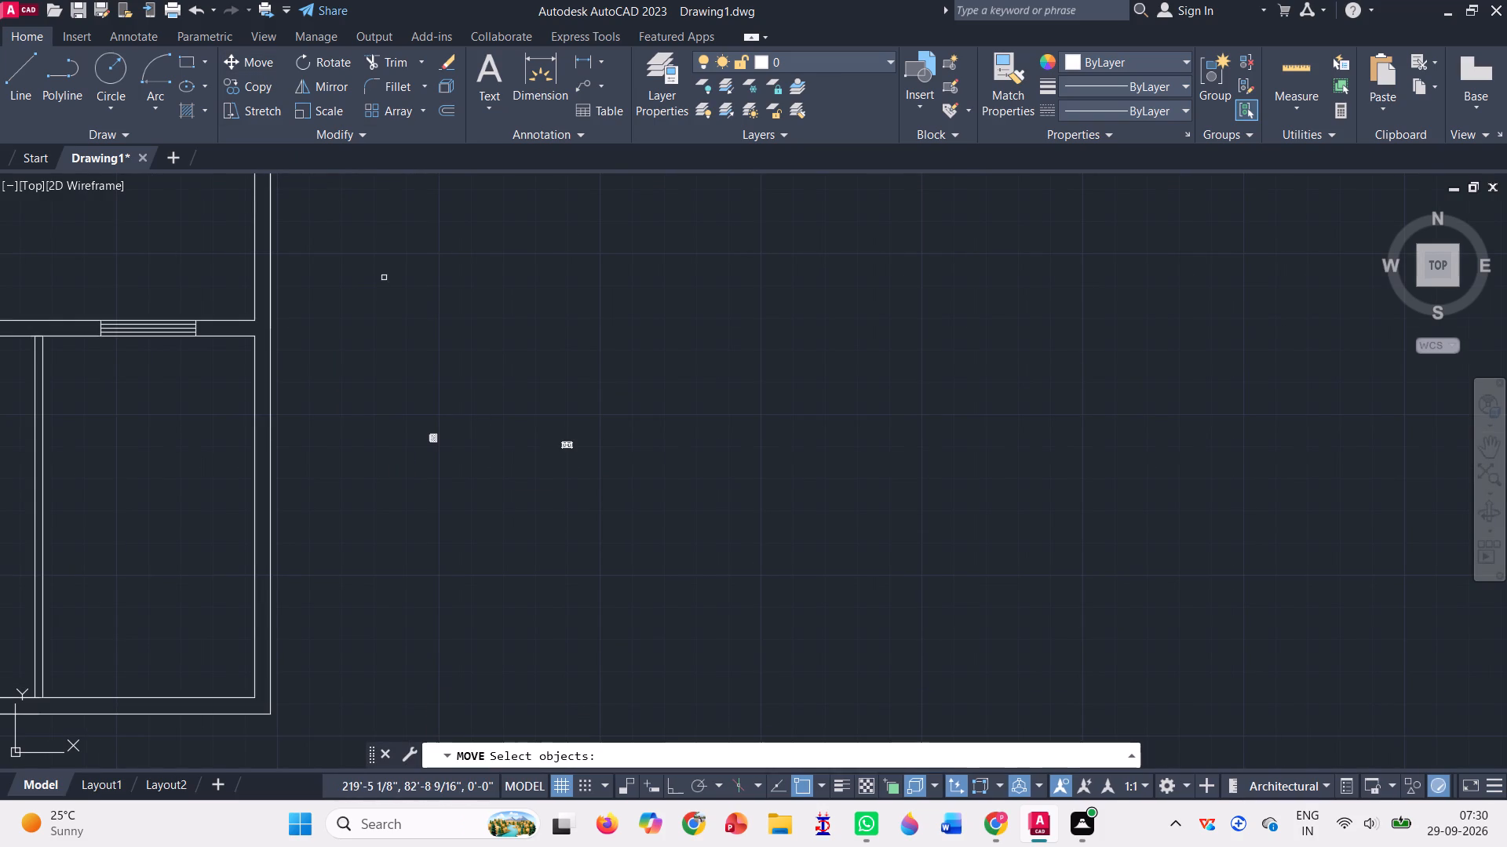
{"action": "left_click", "coordinate": [430, 440]}
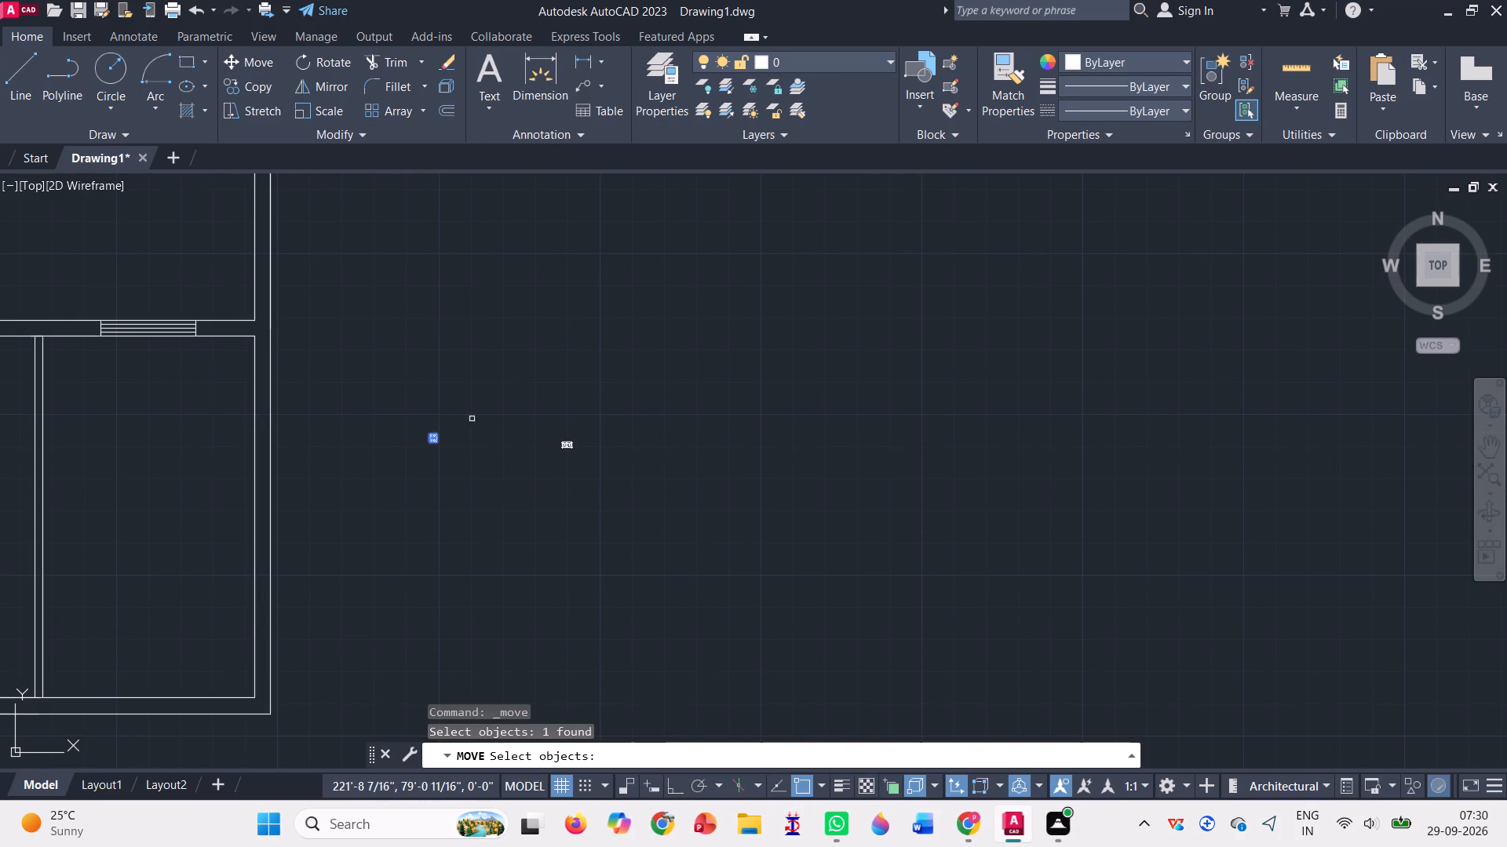
{"action": "key", "text": "Return"}
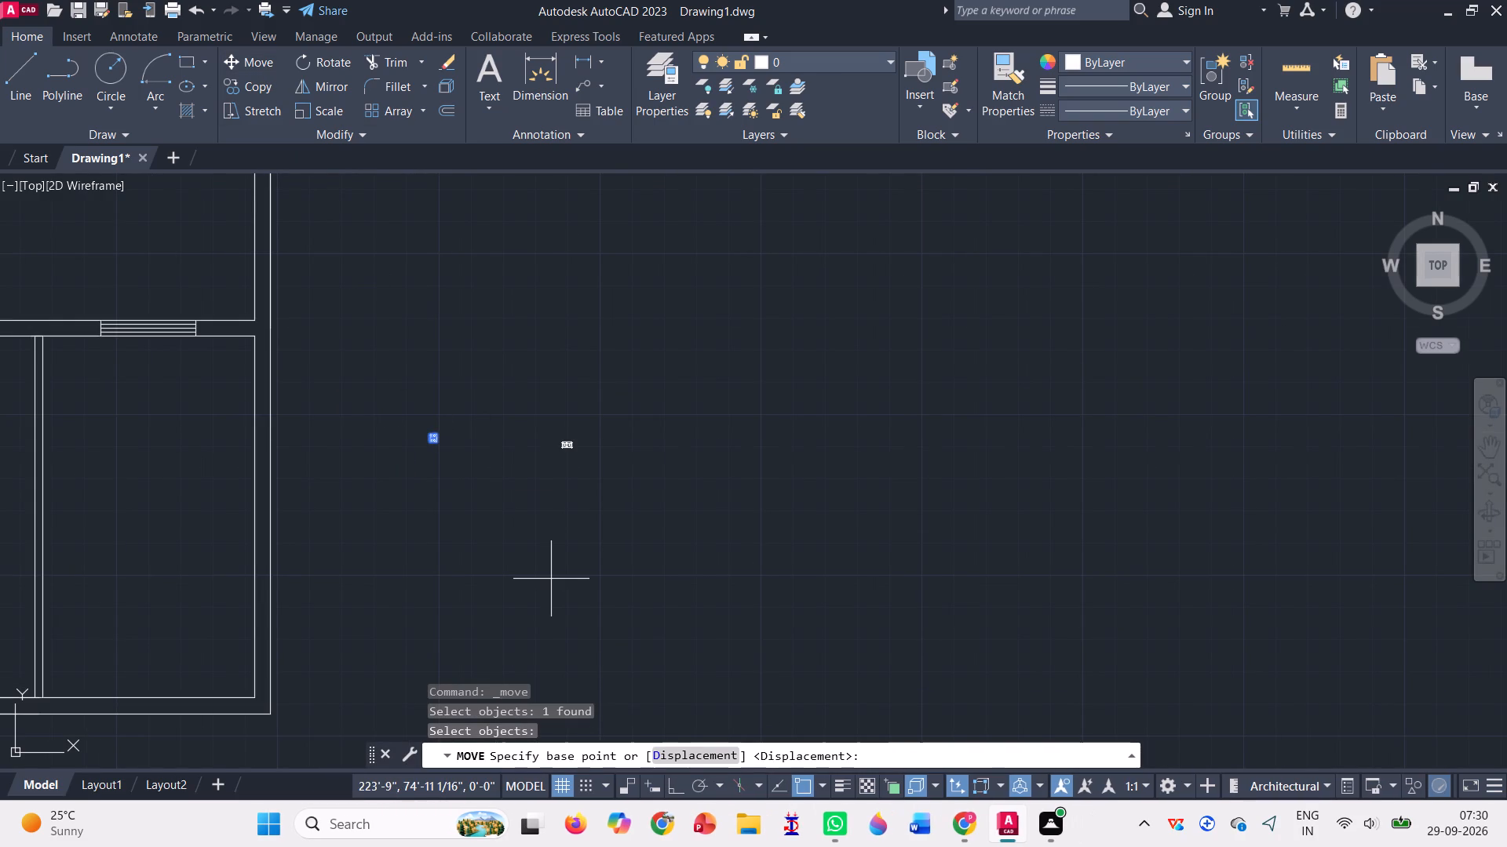
{"action": "scroll", "coordinate": [446, 461], "scroll_direction": "up", "scroll_amount": 5}
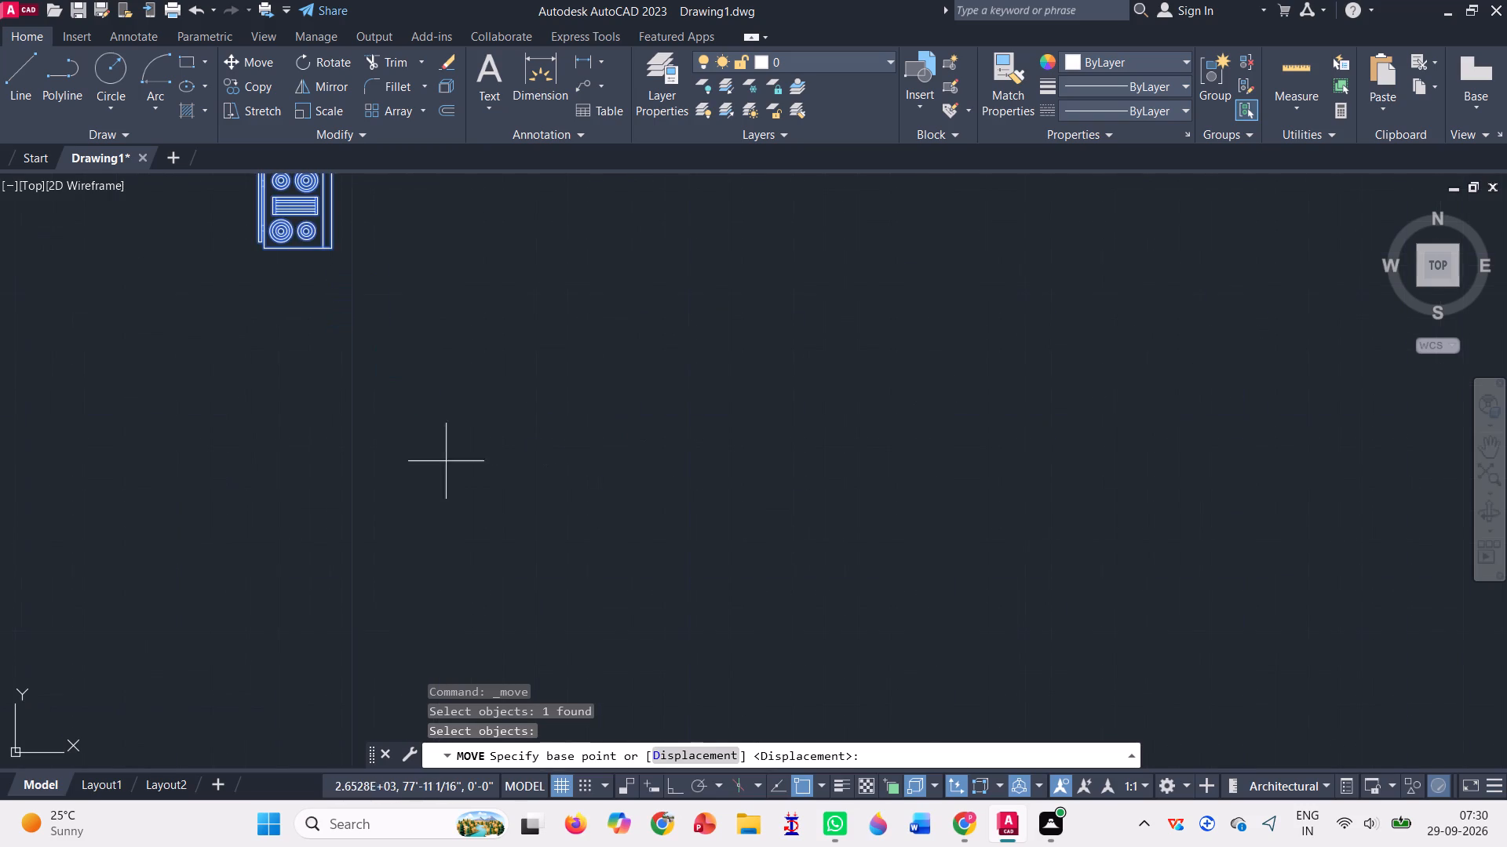
{"action": "scroll", "coordinate": [289, 314], "scroll_direction": "down", "scroll_amount": 1}
{"action": "scroll", "coordinate": [315, 209], "scroll_direction": "up", "scroll_amount": 3}
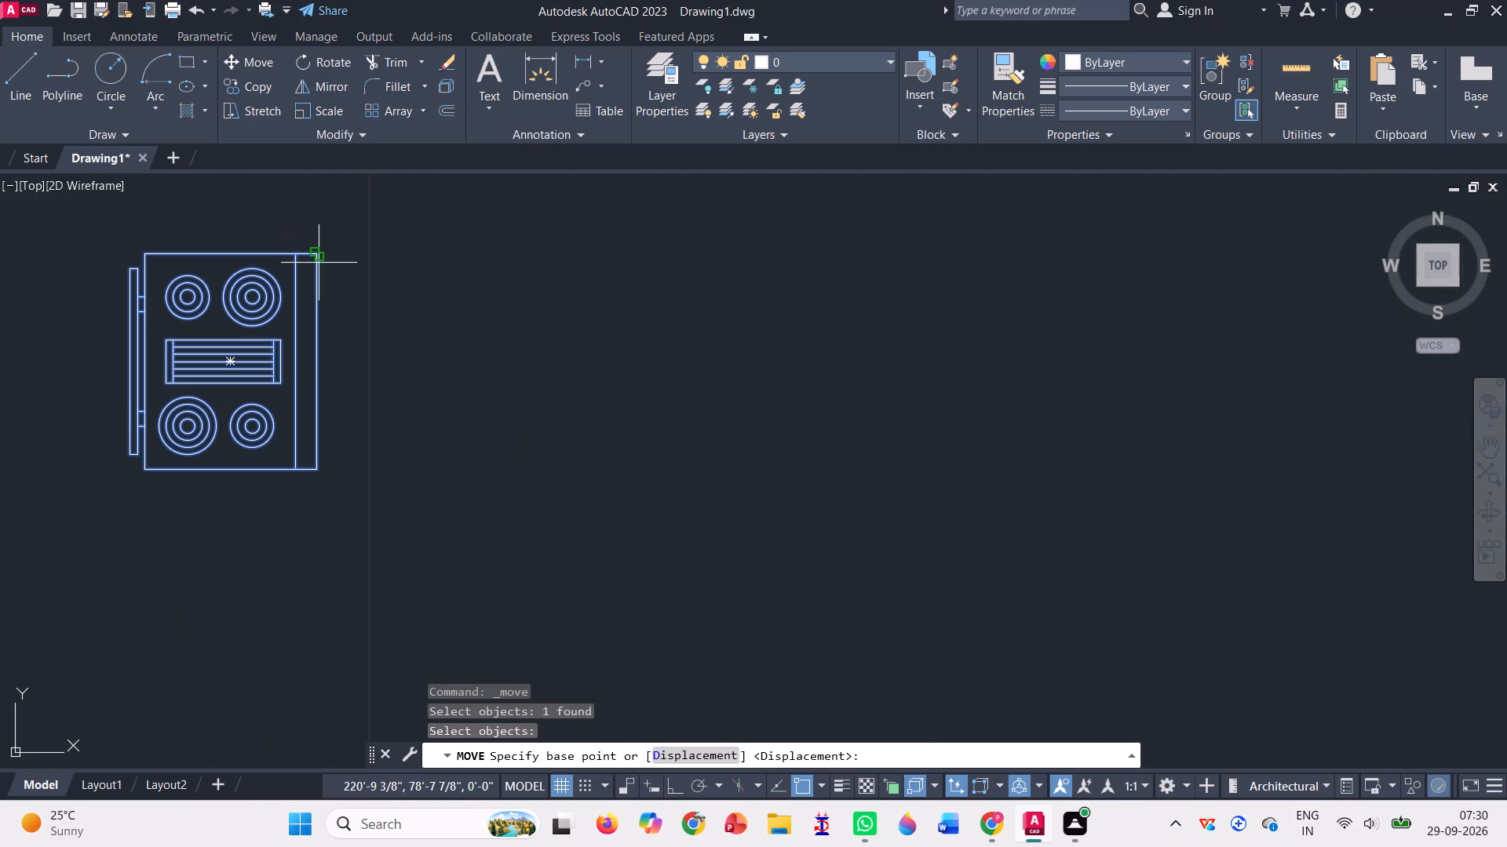
{"action": "left_click", "coordinate": [317, 252]}
{"action": "scroll", "coordinate": [334, 263], "scroll_direction": "down", "scroll_amount": 5}
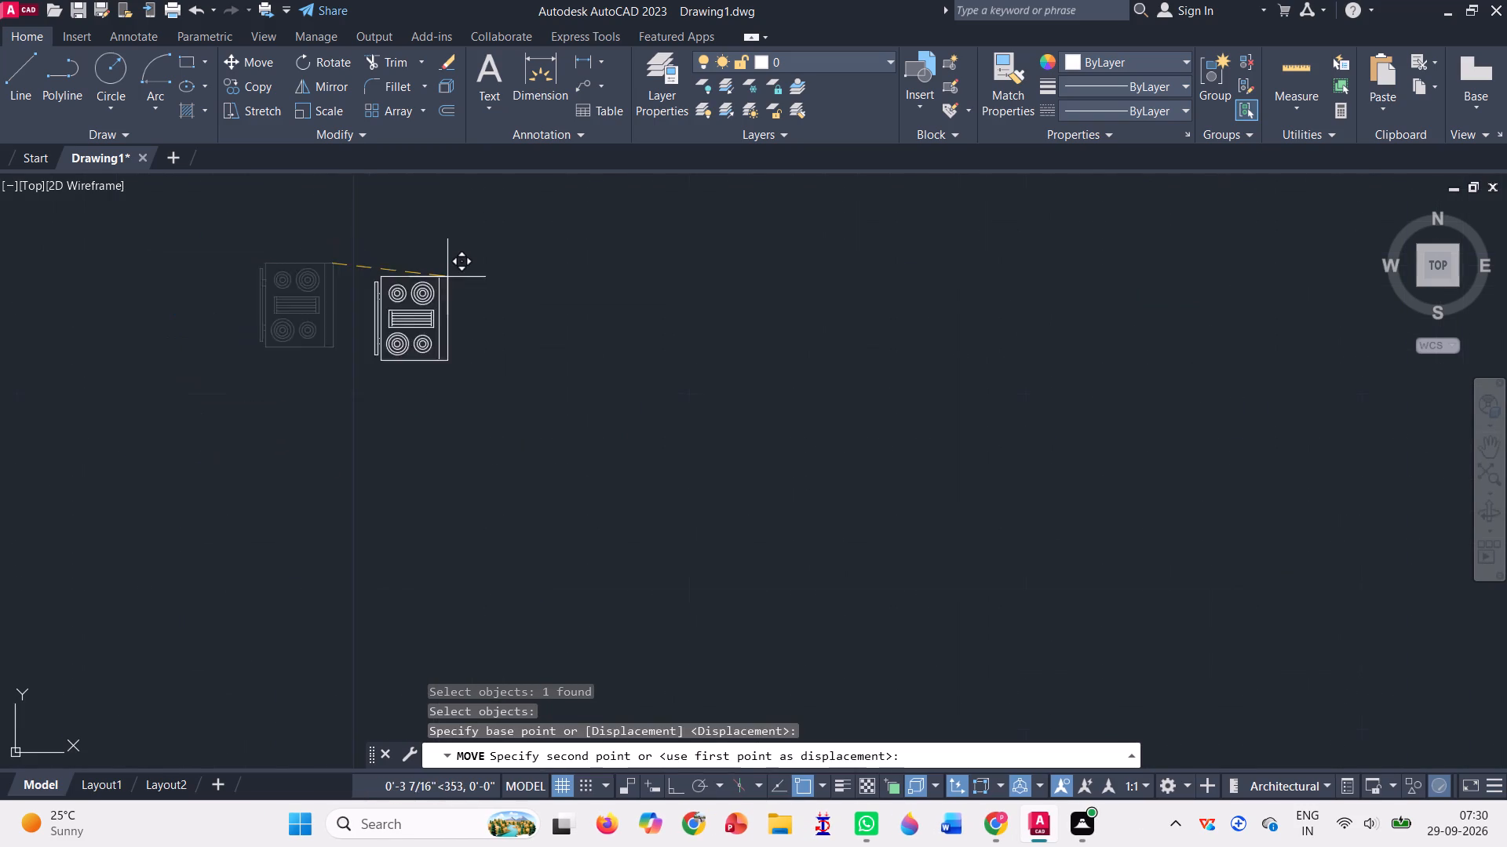
{"action": "scroll", "coordinate": [452, 277], "scroll_direction": "down", "scroll_amount": 7}
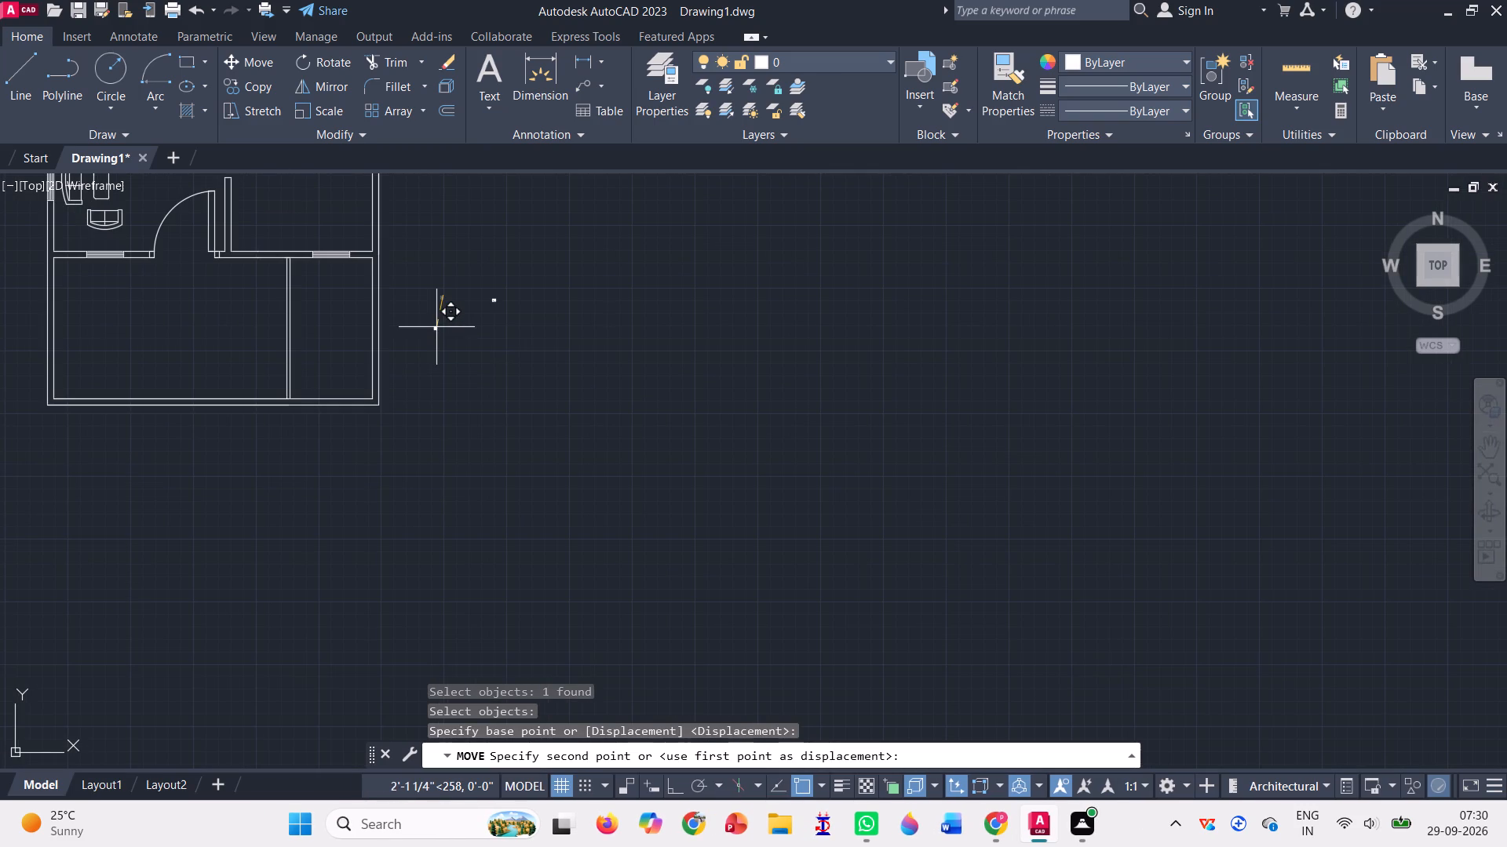
{"action": "scroll", "coordinate": [434, 329], "scroll_direction": "down", "scroll_amount": 3}
{"action": "scroll", "coordinate": [423, 340], "scroll_direction": "up", "scroll_amount": 1}
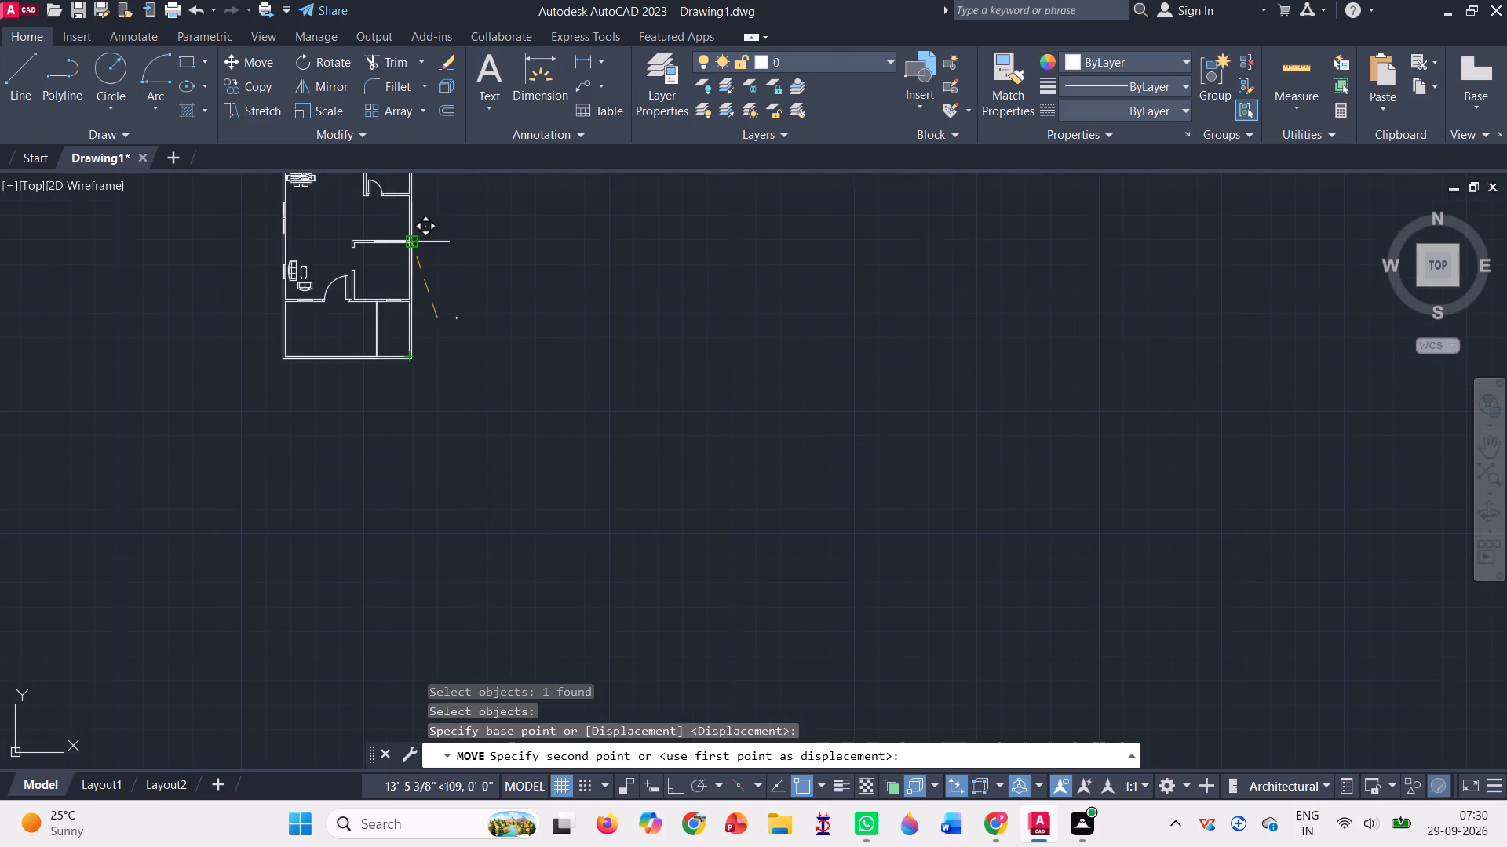
{"action": "scroll", "coordinate": [410, 240], "scroll_direction": "up", "scroll_amount": 7}
{"action": "scroll", "coordinate": [486, 291], "scroll_direction": "down", "scroll_amount": 2}
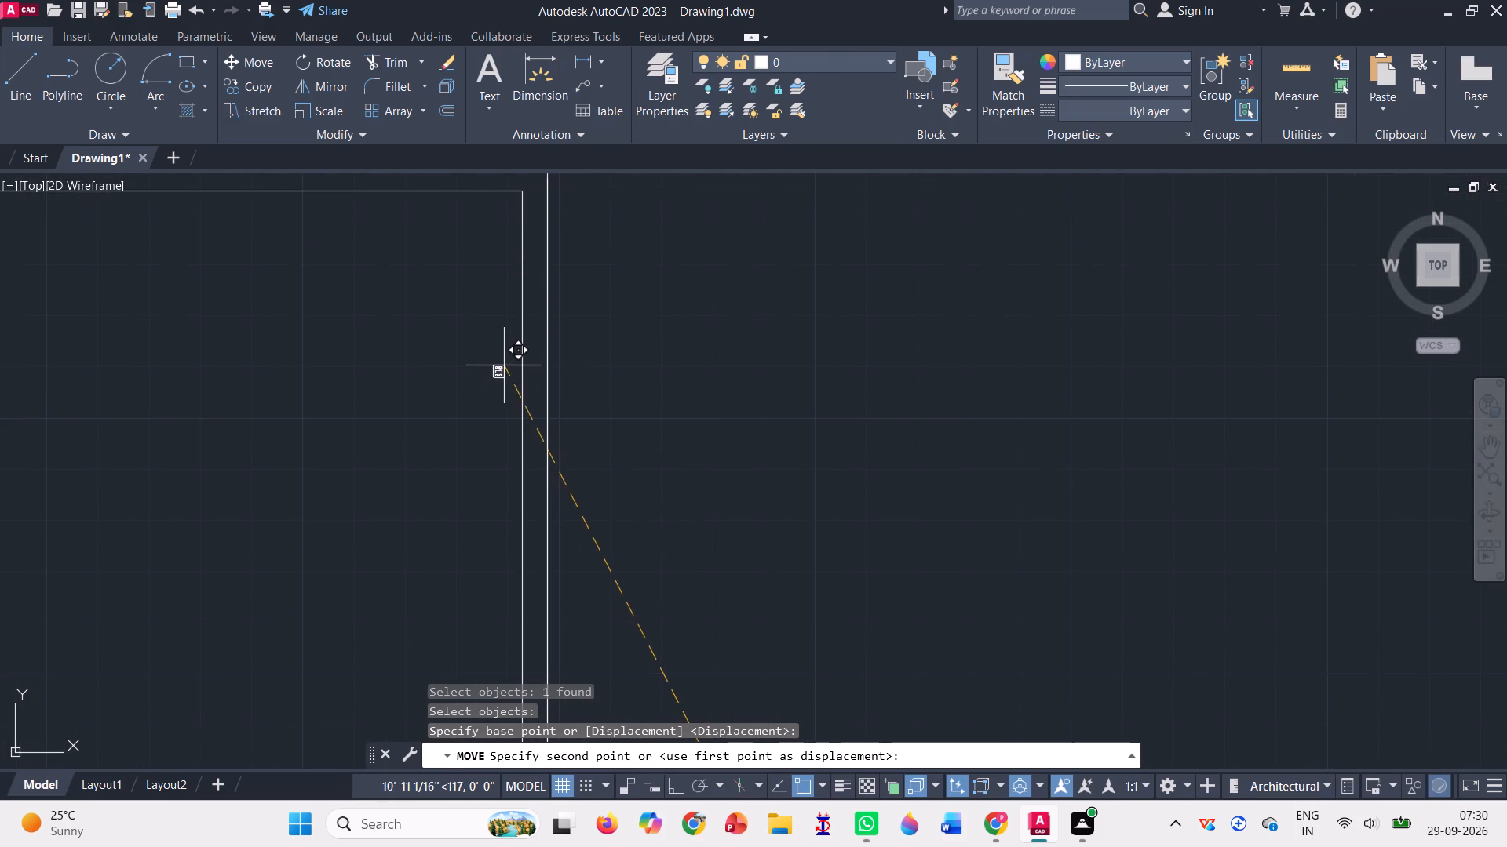
{"action": "left_click", "coordinate": [502, 388]}
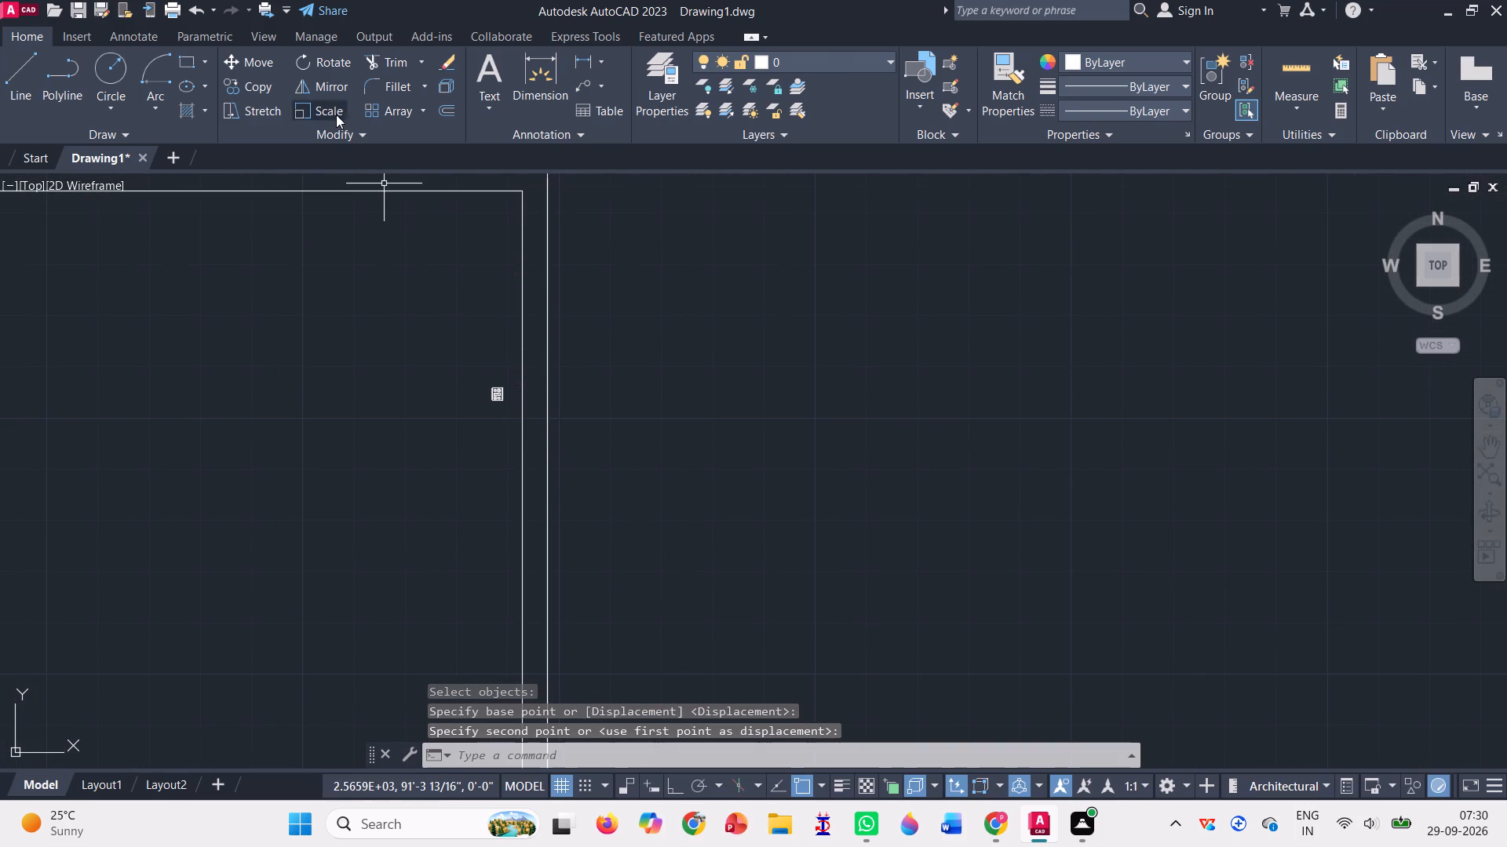
Scale the stove up from its upper right corner until its long side is slightly over half the kitchen window's width.
{"action": "left_click", "coordinate": [322, 104]}
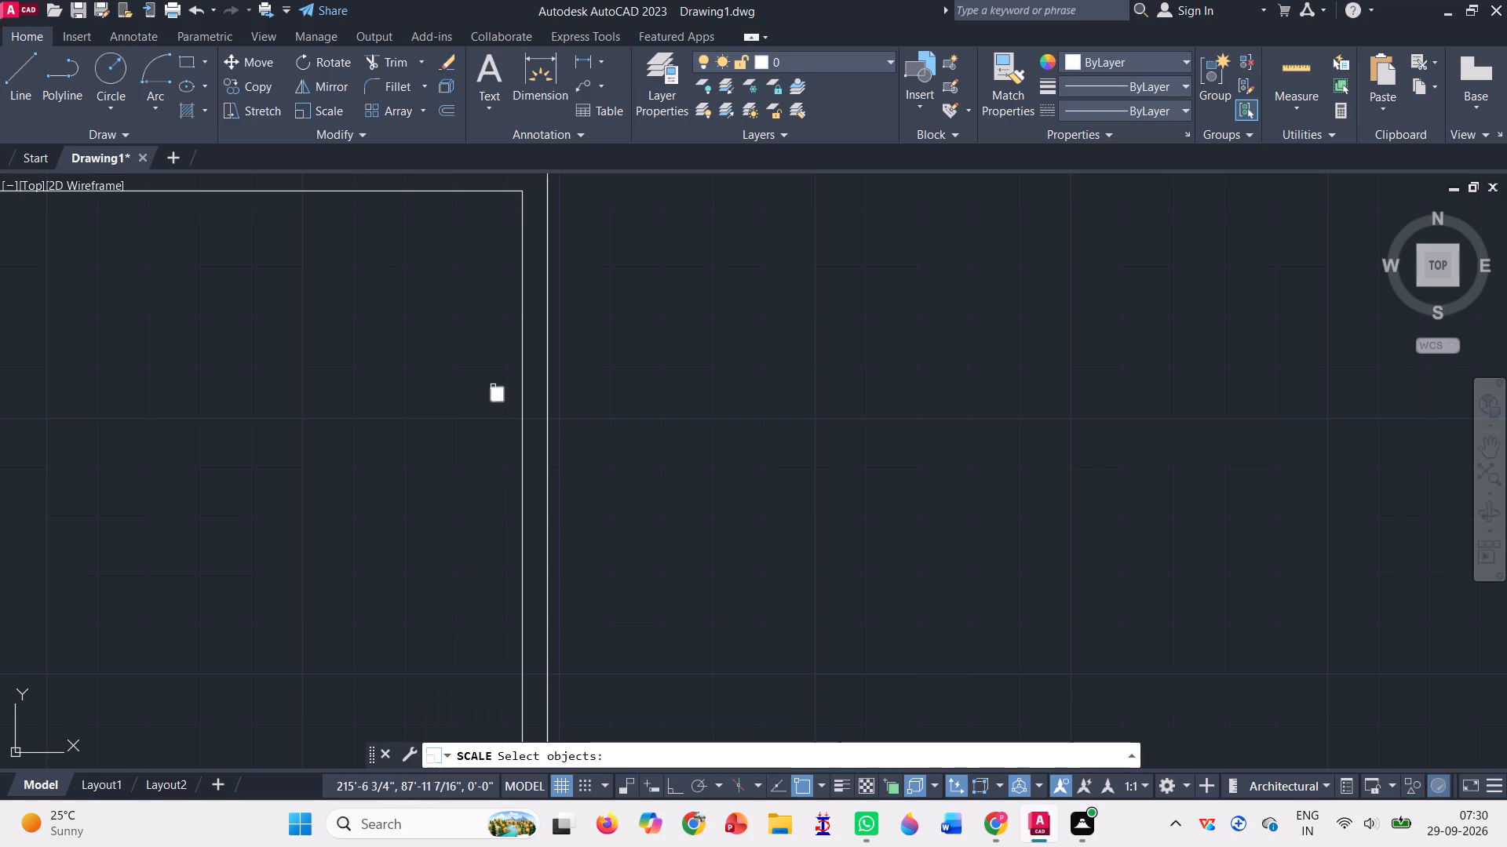
{"action": "left_click", "coordinate": [498, 387]}
{"action": "key", "text": "Return"}
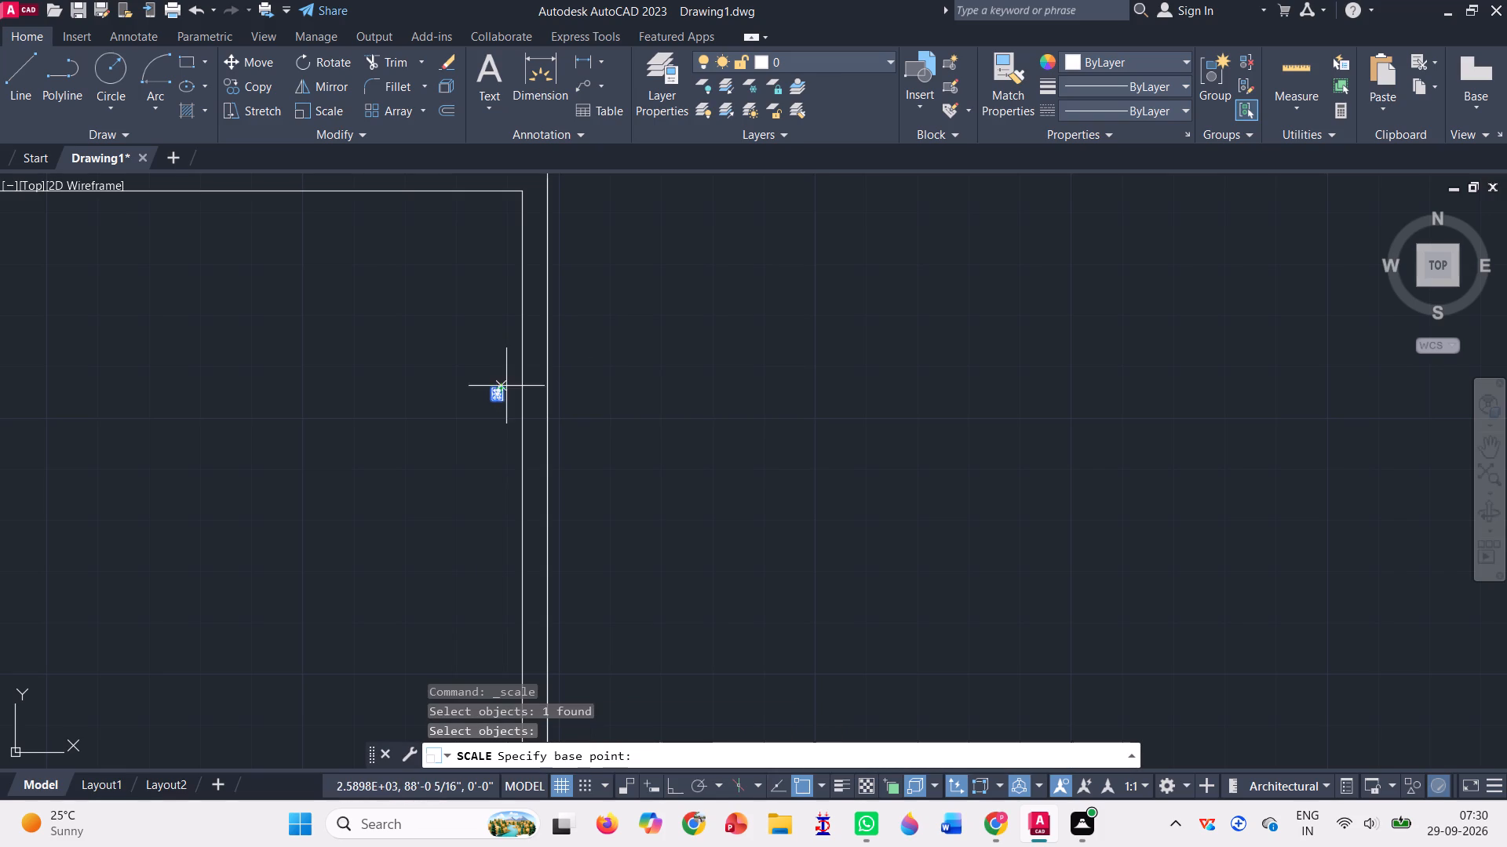
{"action": "scroll", "coordinate": [461, 404], "scroll_direction": "up", "scroll_amount": 2}
{"action": "scroll", "coordinate": [570, 346], "scroll_direction": "up", "scroll_amount": 4}
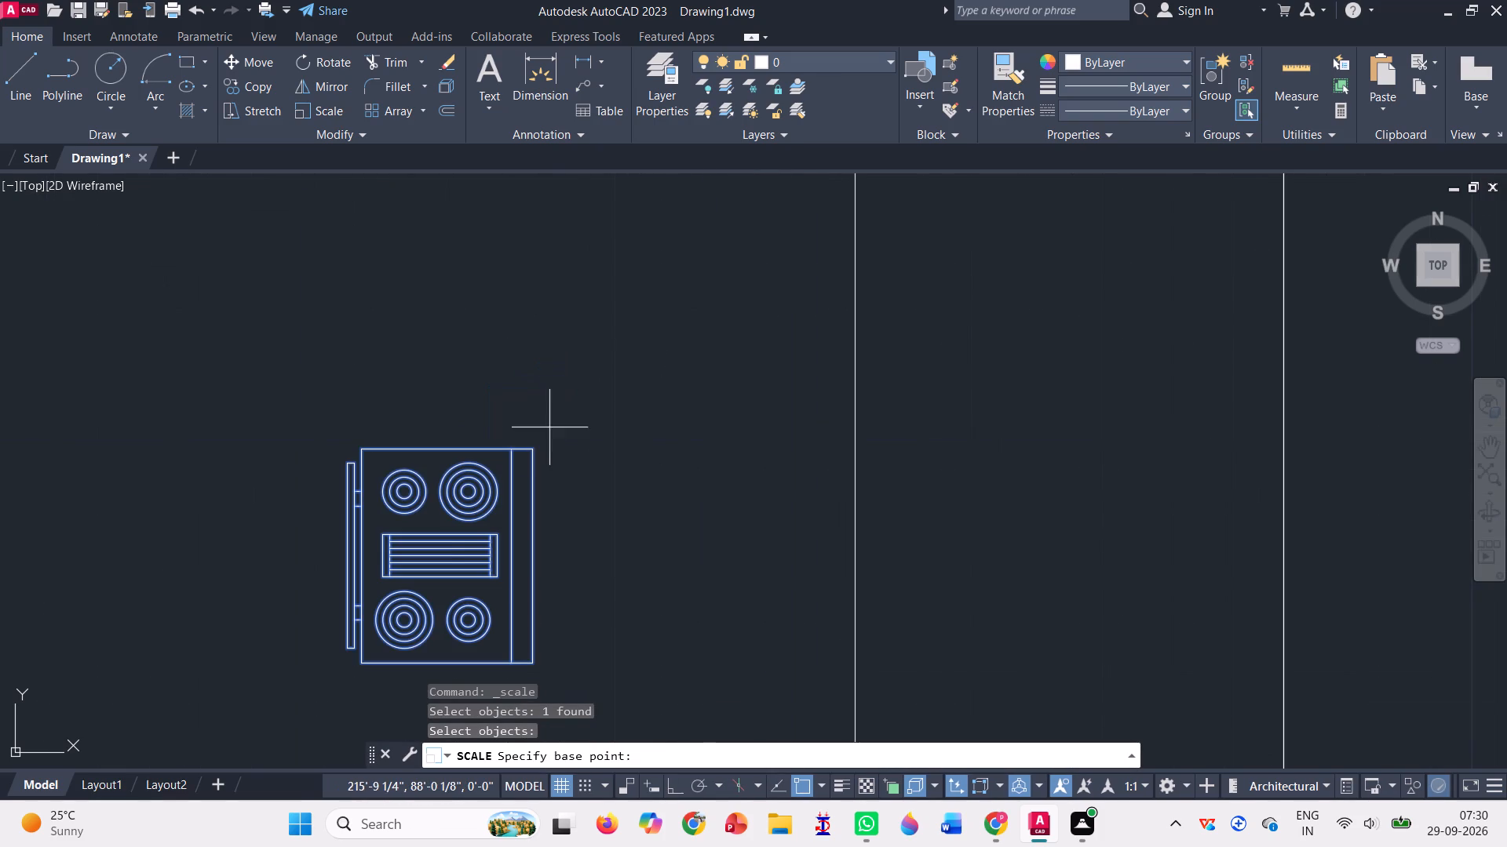
{"action": "left_click", "coordinate": [532, 449]}
{"action": "scroll", "coordinate": [599, 402], "scroll_direction": "down", "scroll_amount": 5}
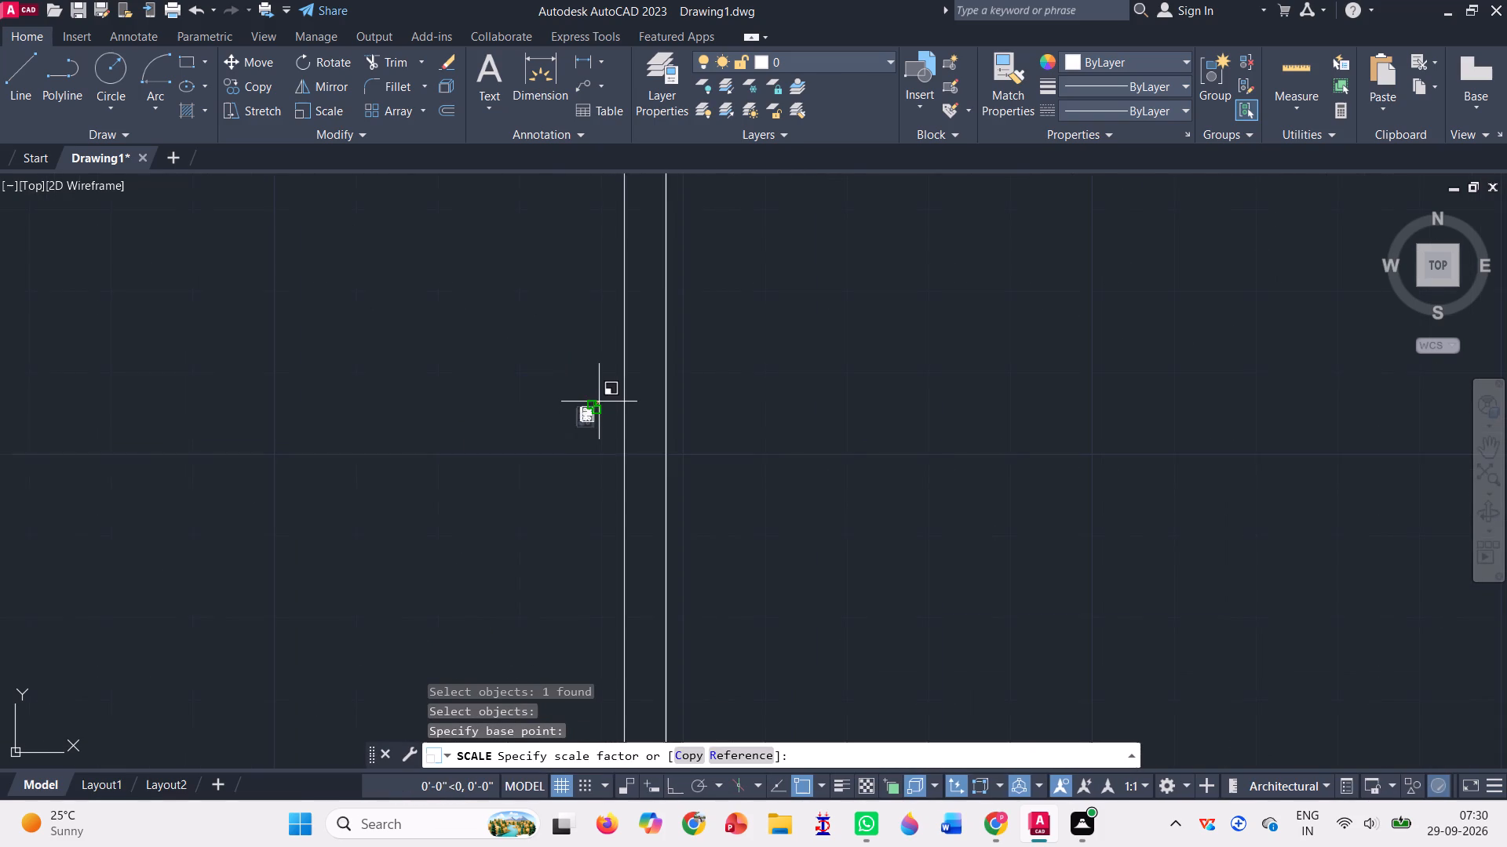
{"action": "scroll", "coordinate": [599, 402], "scroll_direction": "down", "scroll_amount": 2}
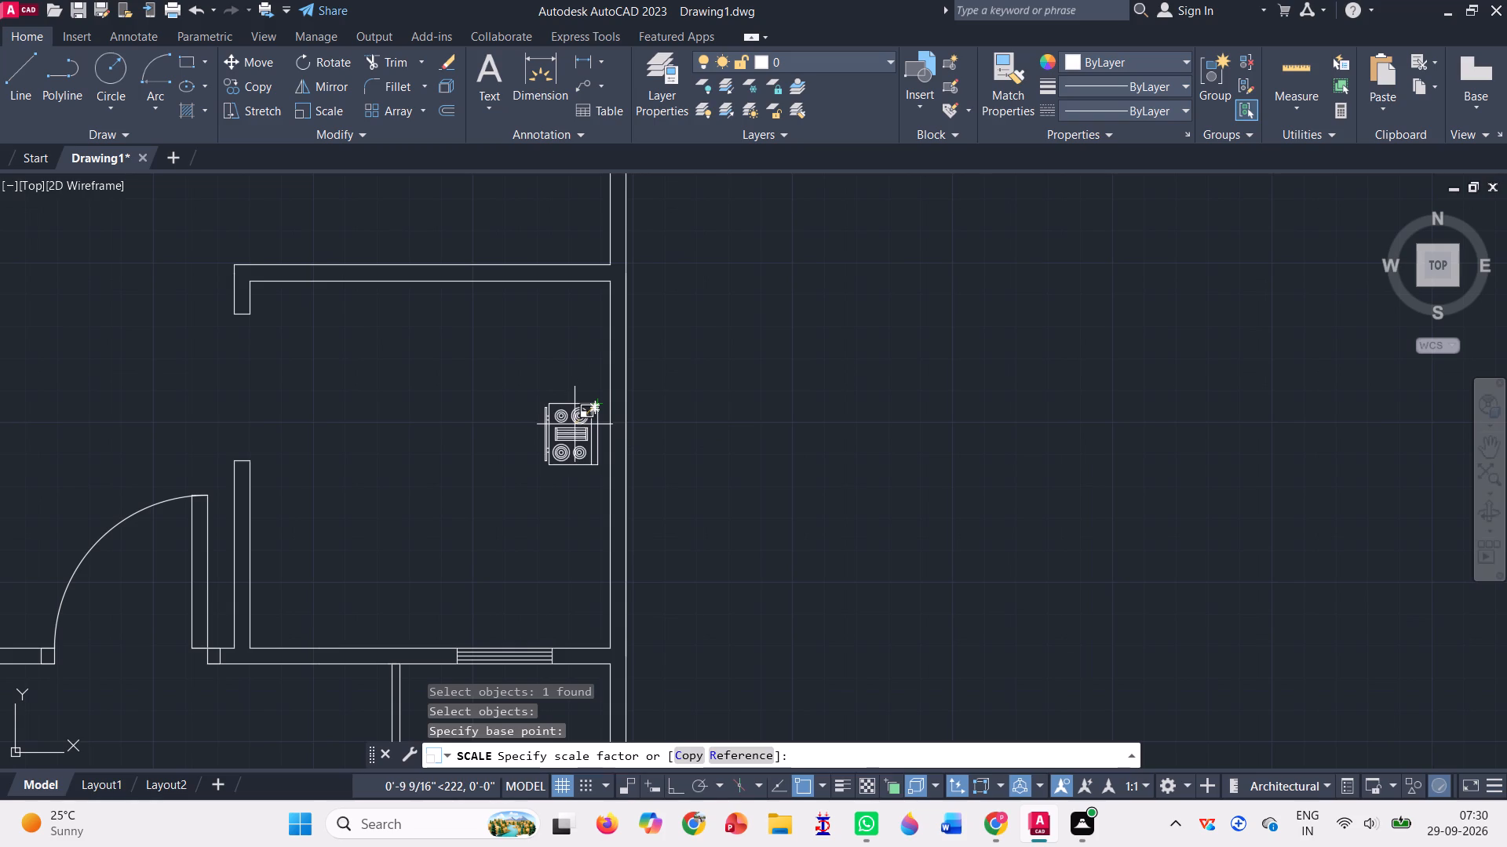
{"action": "left_click", "coordinate": [578, 423]}
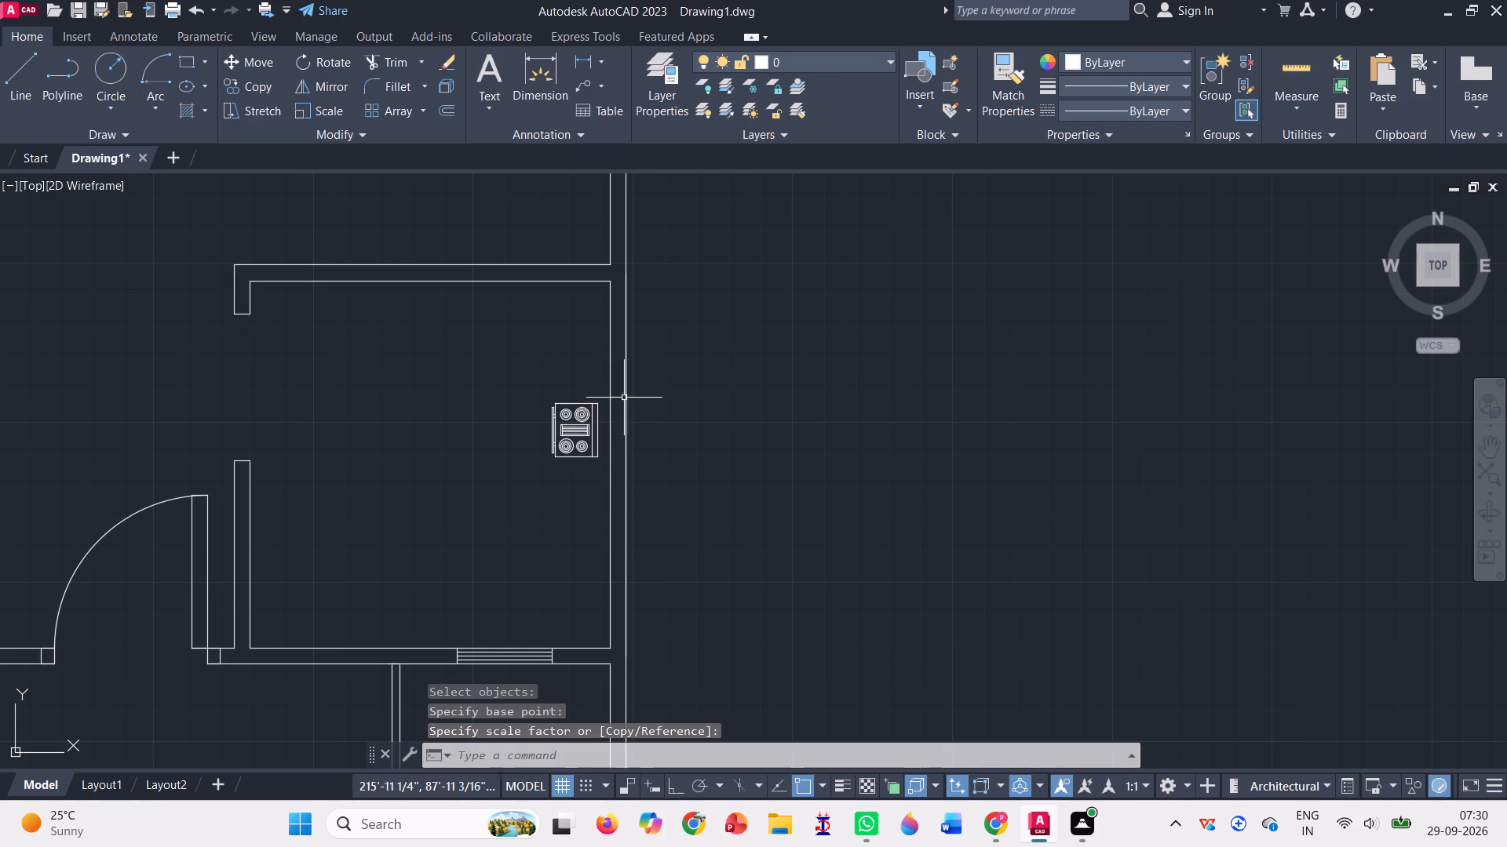
Move the small double sink from outside the right wall into the kitchen, just above the left part of the bottom window.
{"action": "scroll", "coordinate": [649, 379], "scroll_direction": "down", "scroll_amount": 1}
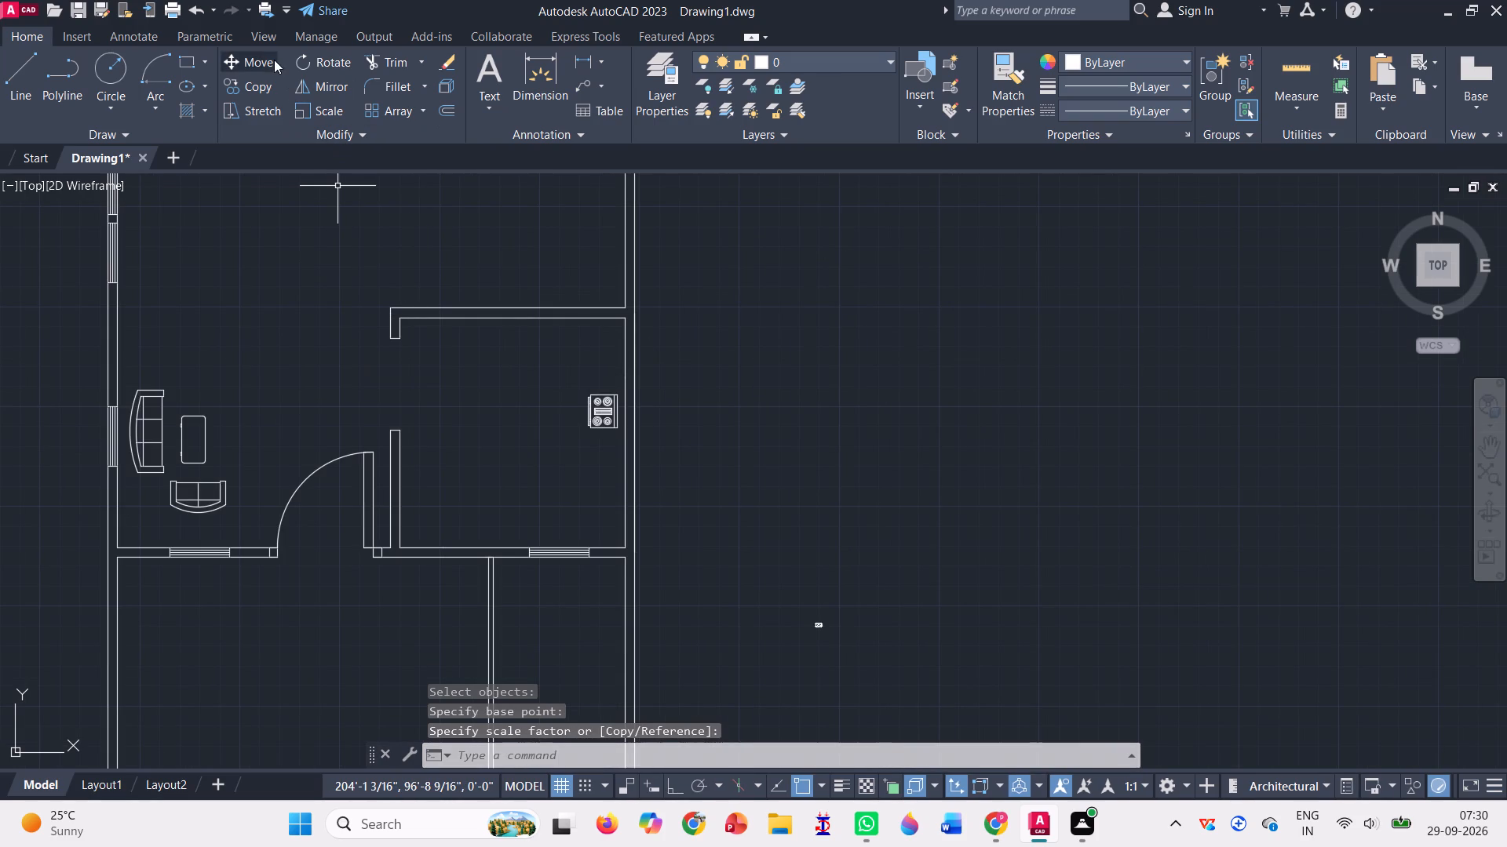
{"action": "left_click", "coordinate": [262, 59]}
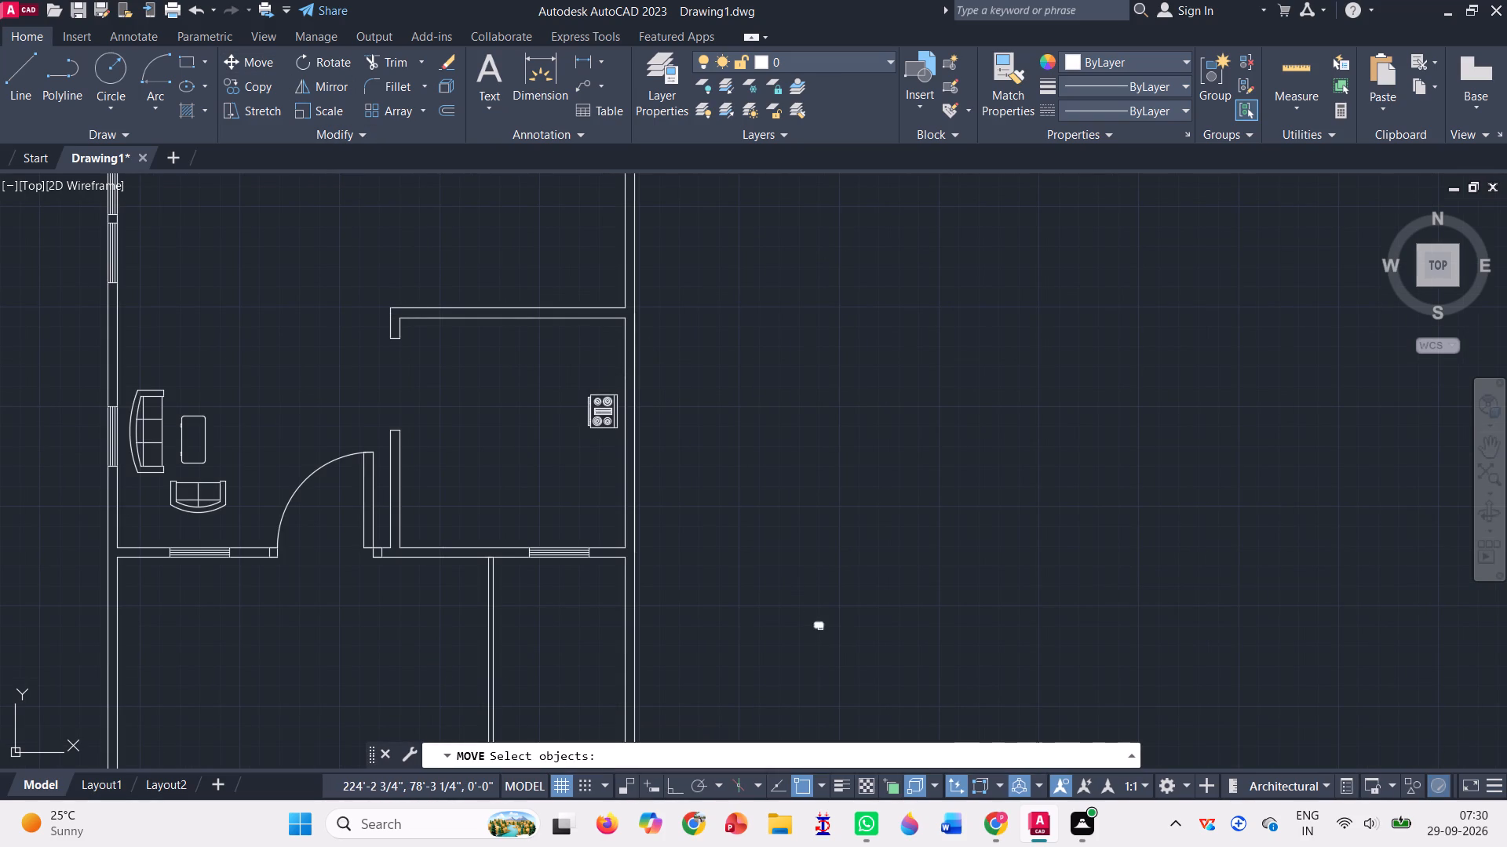
{"action": "left_click", "coordinate": [820, 627]}
{"action": "key", "text": "Return"}
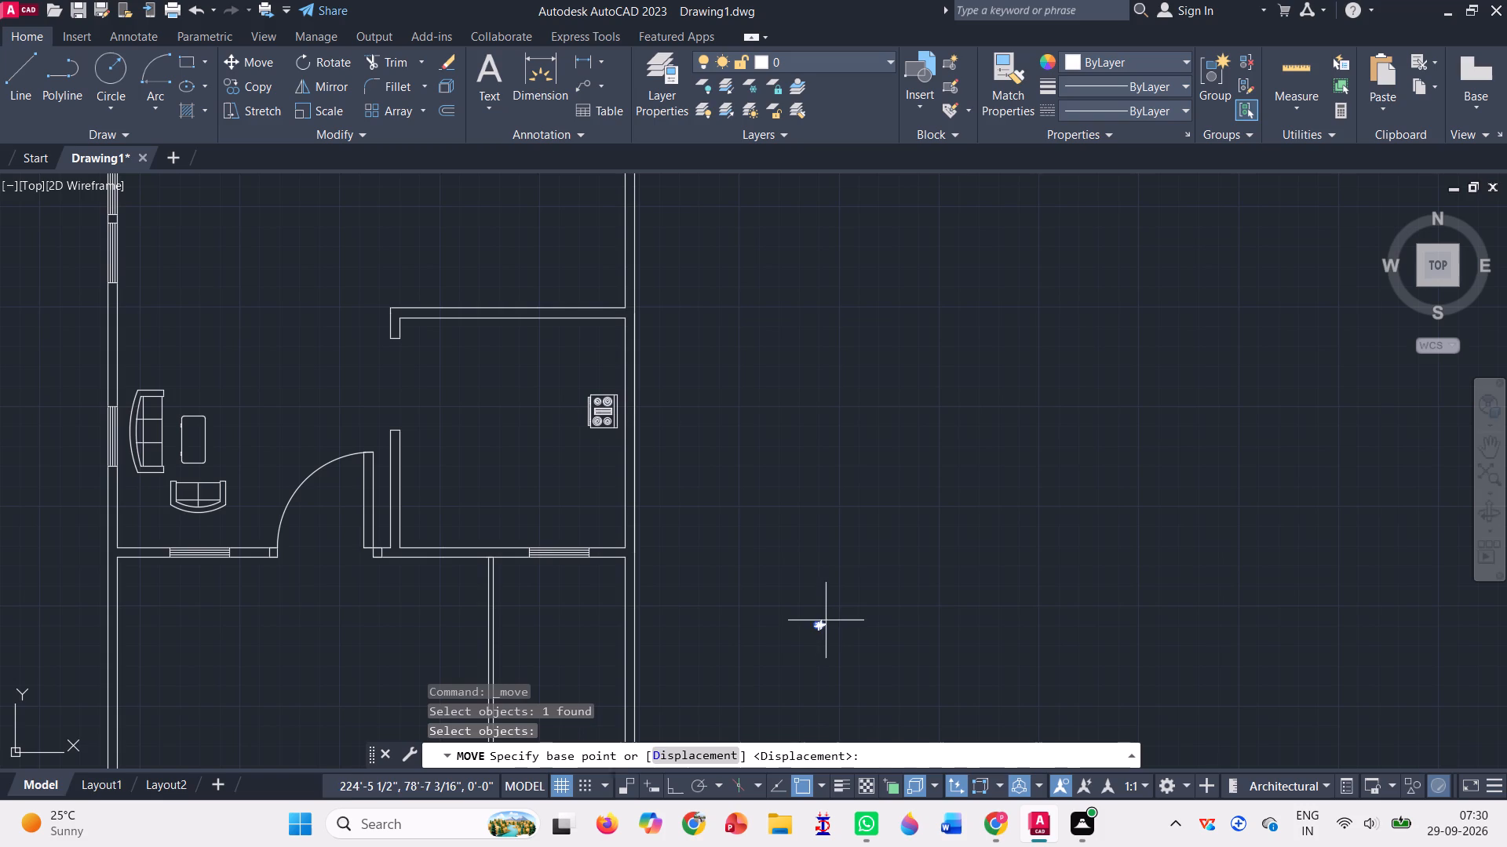
{"action": "left_click", "coordinate": [823, 626]}
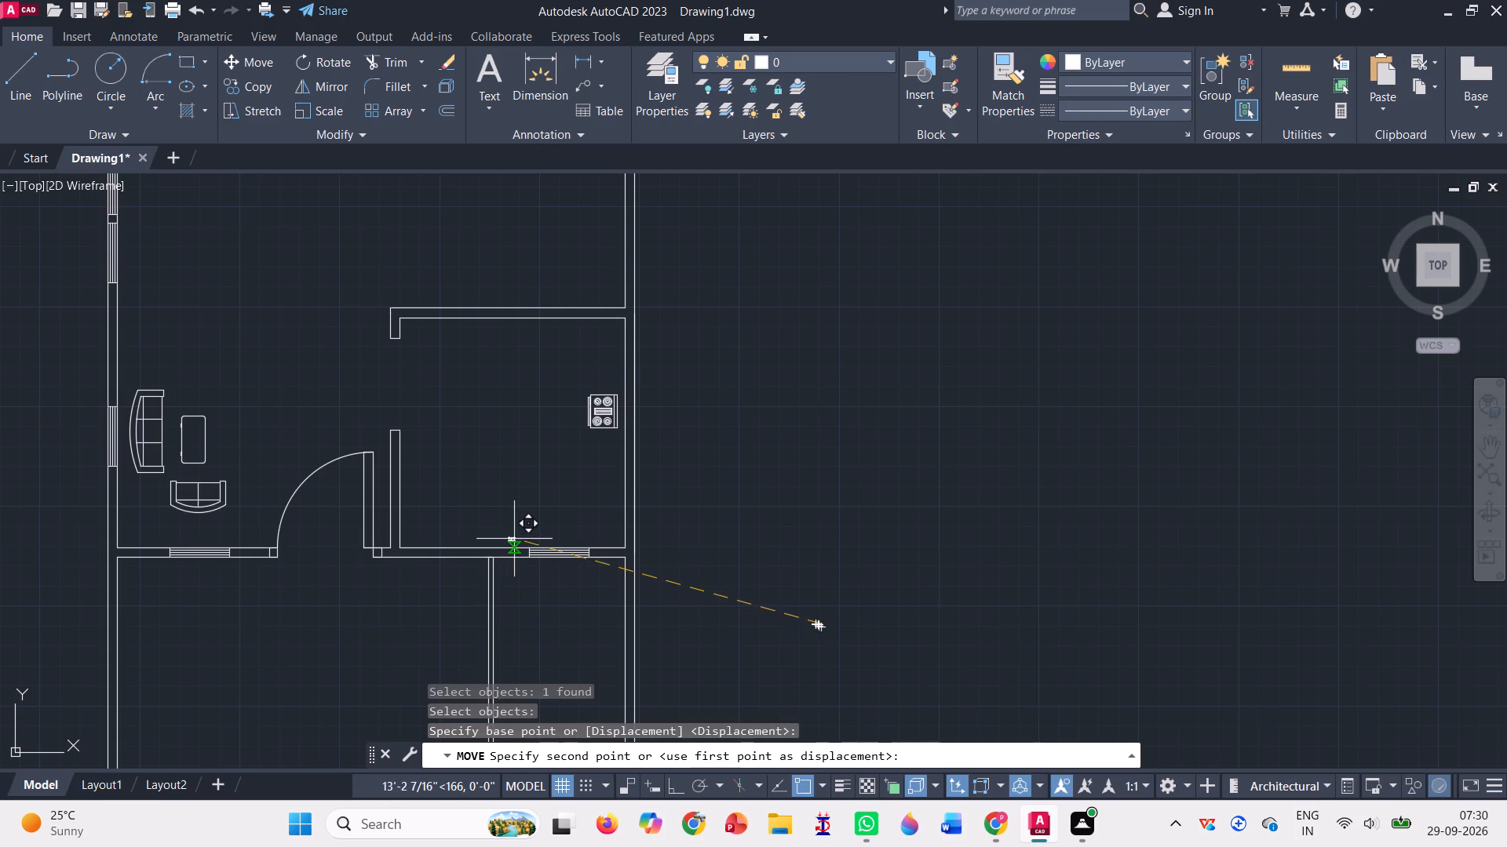
{"action": "left_click", "coordinate": [543, 536]}
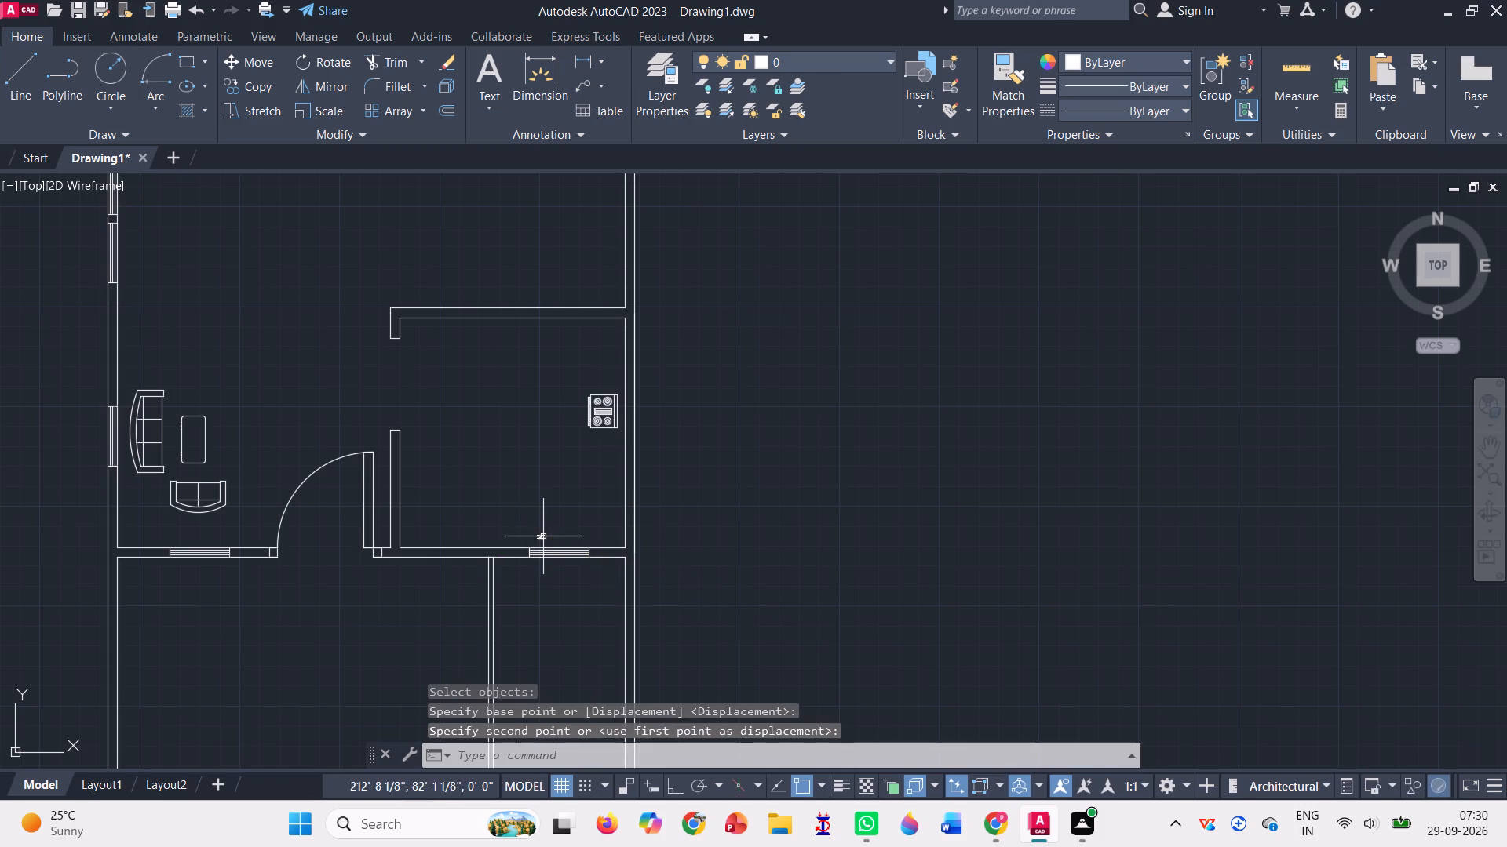
Rotate the double sink above the kitchen's bottom window 180 degrees about its lower right corner, so its back faces the window.
{"action": "scroll", "coordinate": [556, 549], "scroll_direction": "up", "scroll_amount": 5}
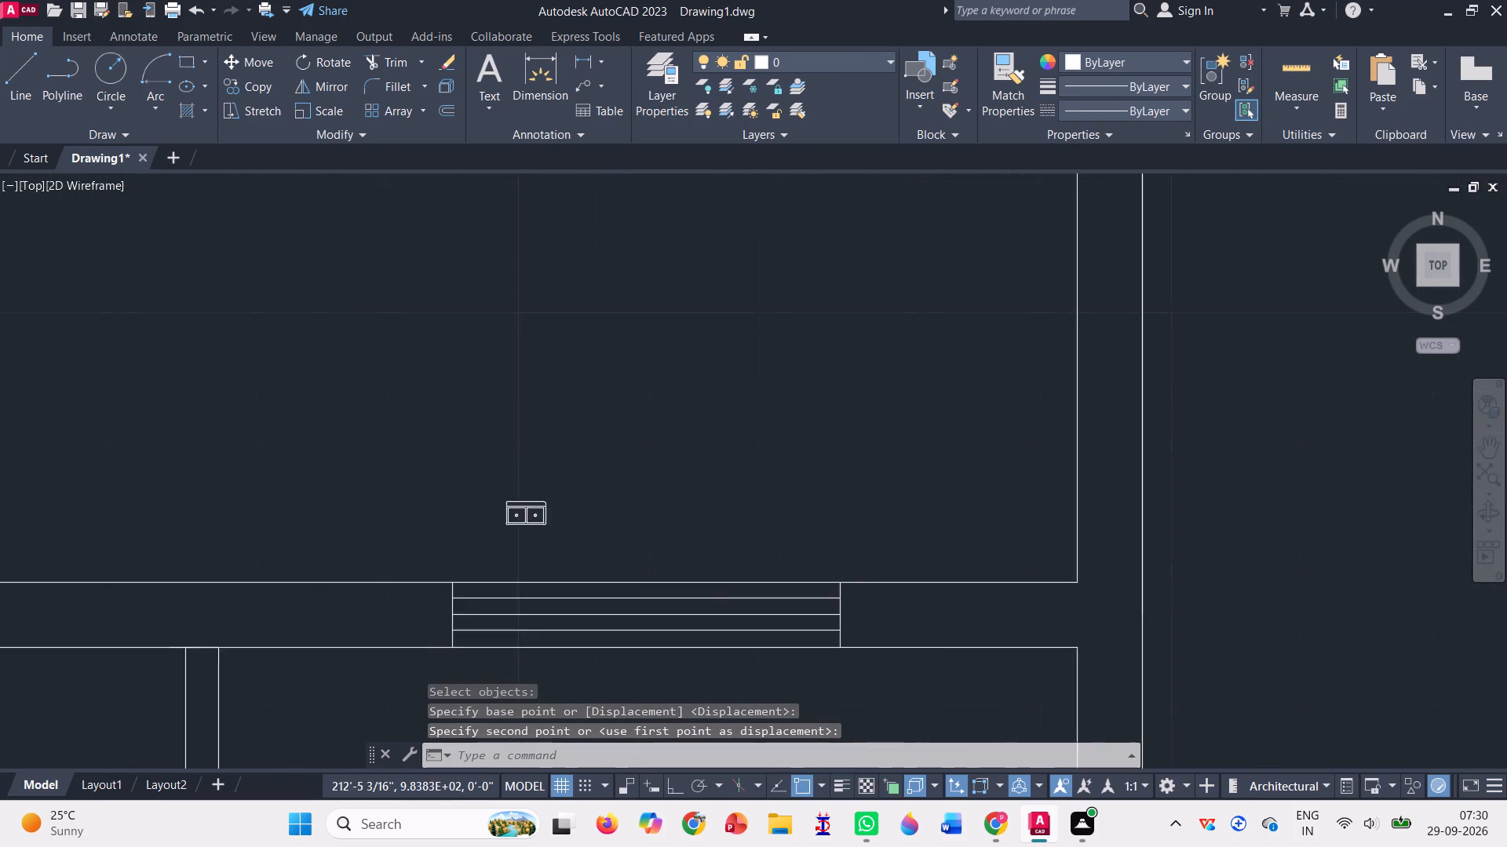
{"action": "left_click", "coordinate": [345, 61]}
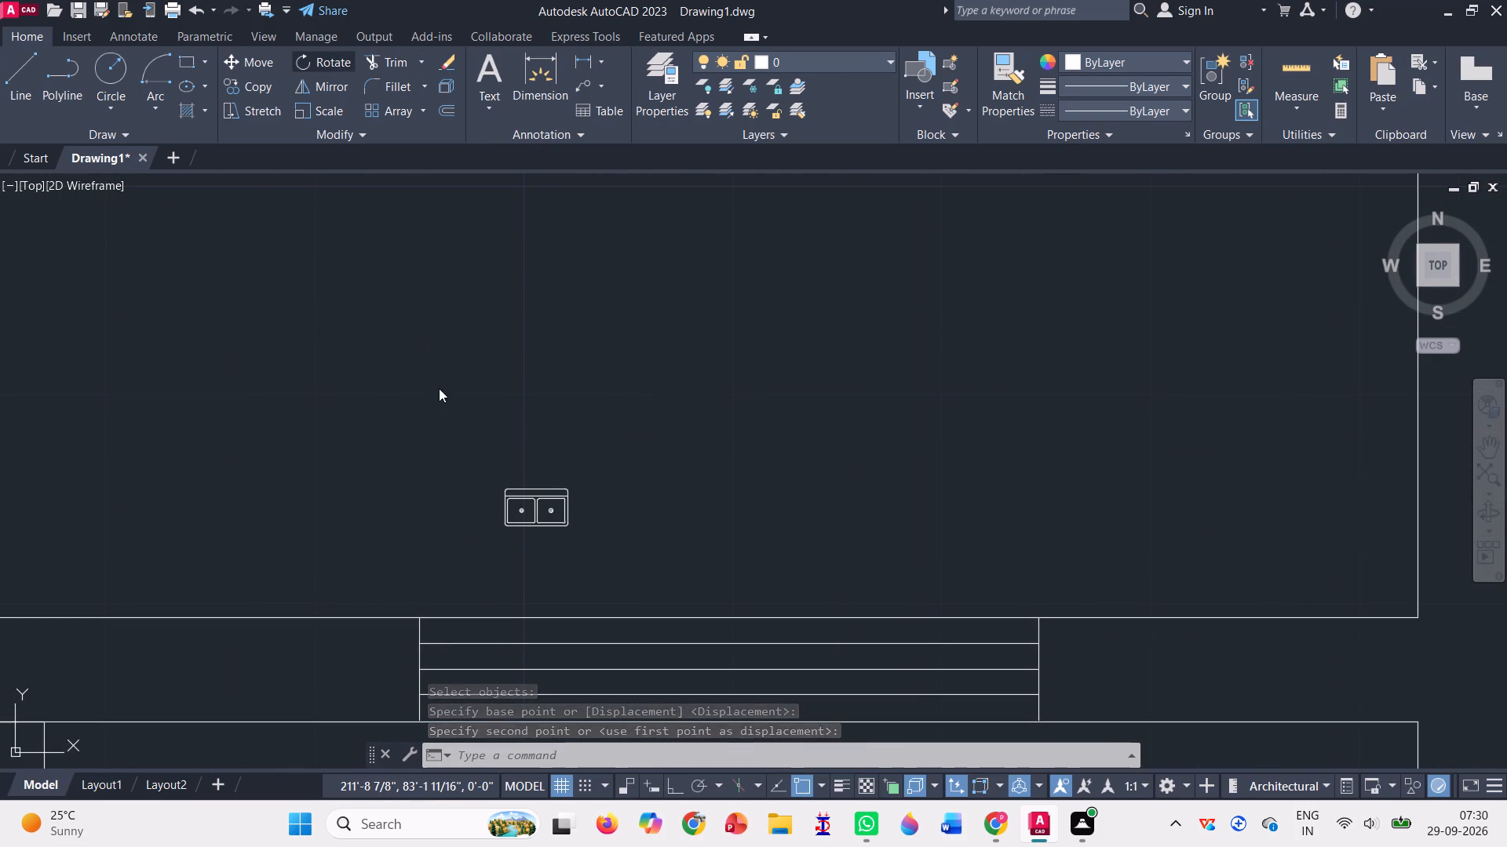
{"action": "left_click", "coordinate": [531, 502]}
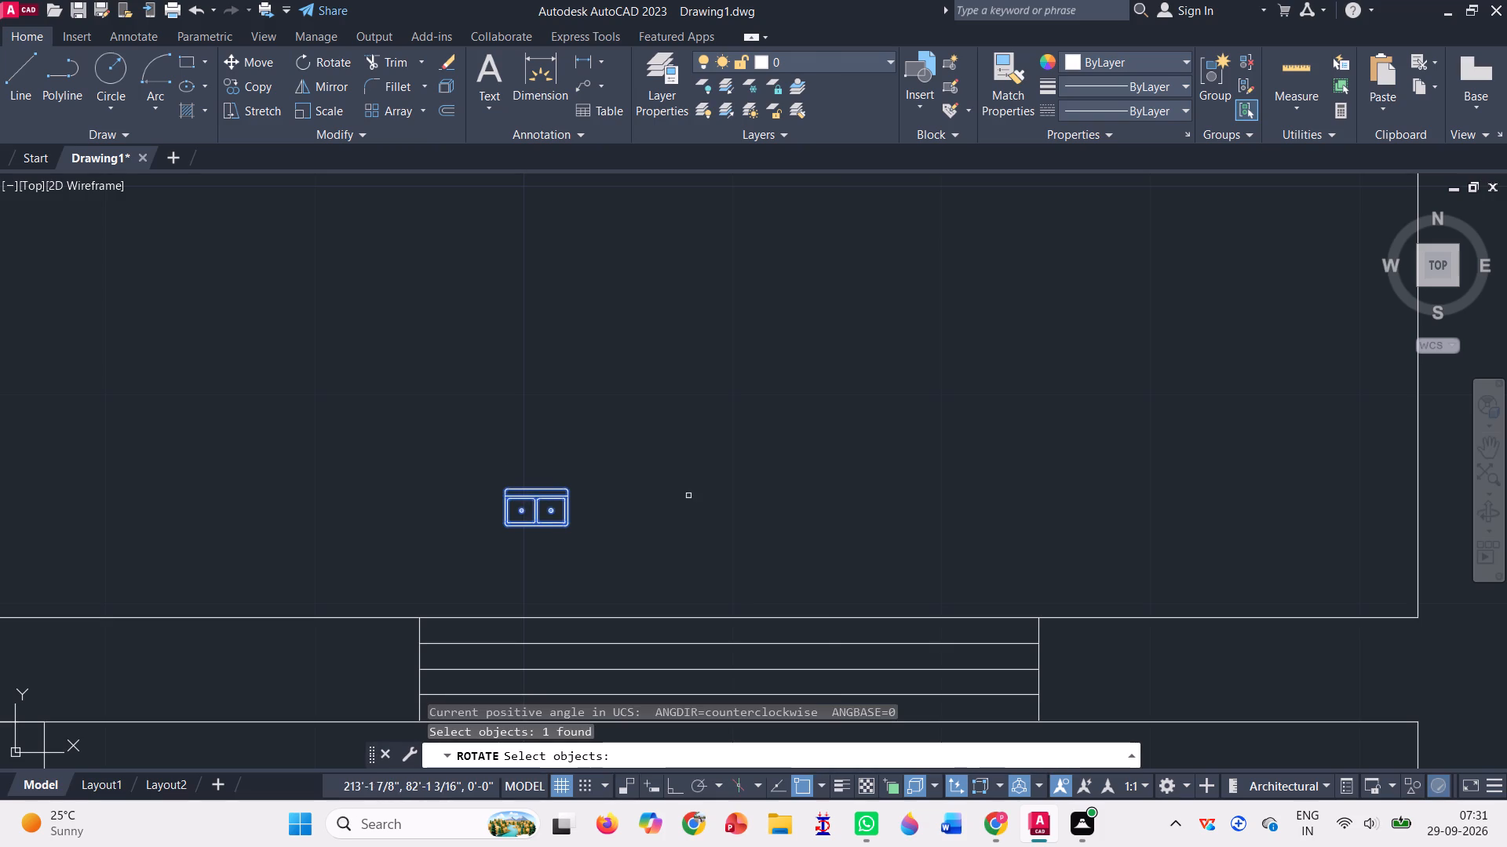
{"action": "key", "text": "Return"}
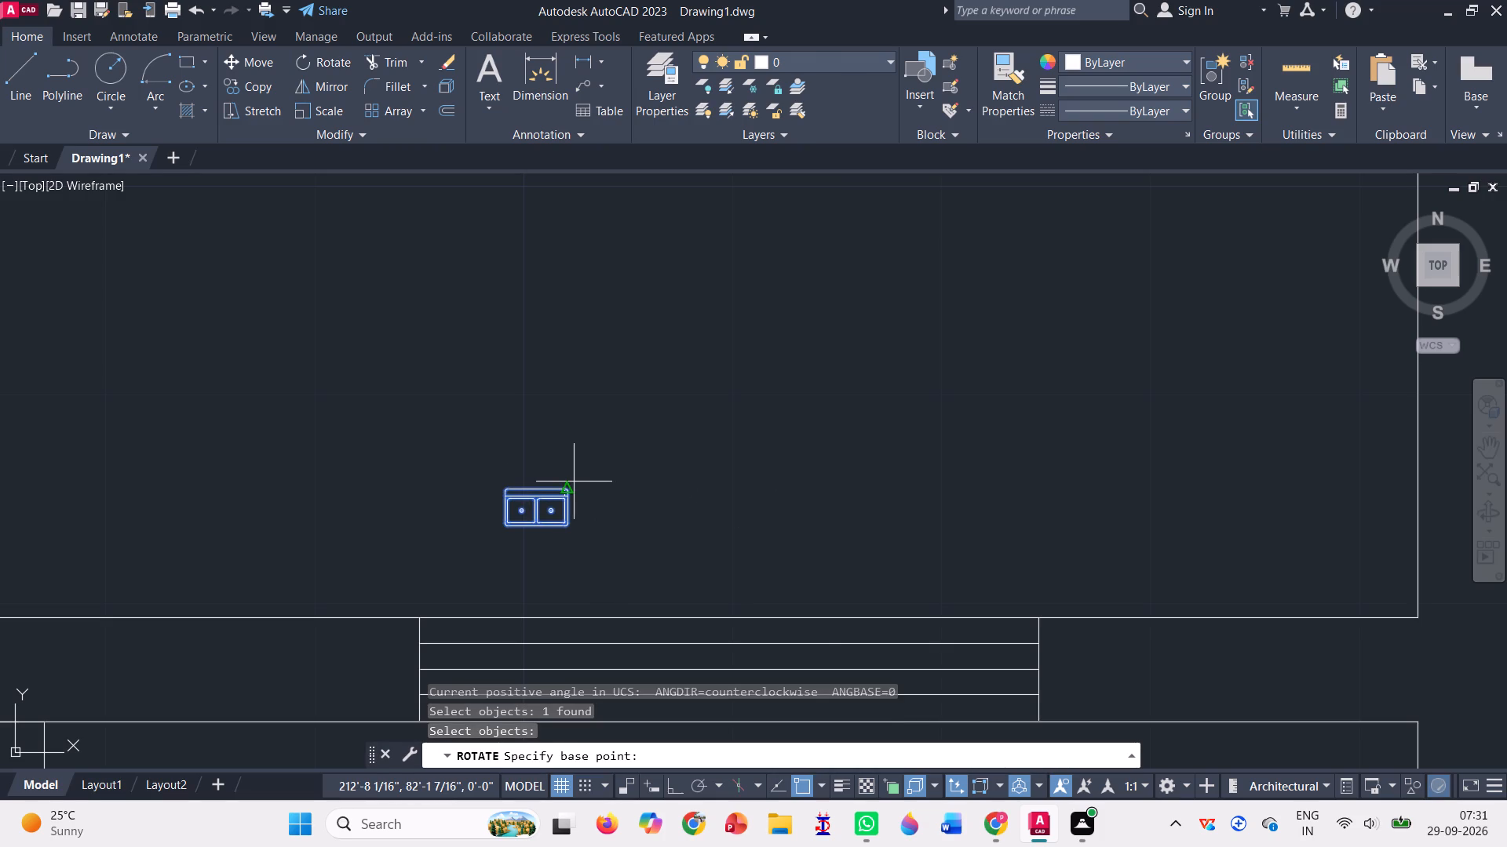
{"action": "left_click", "coordinate": [570, 532]}
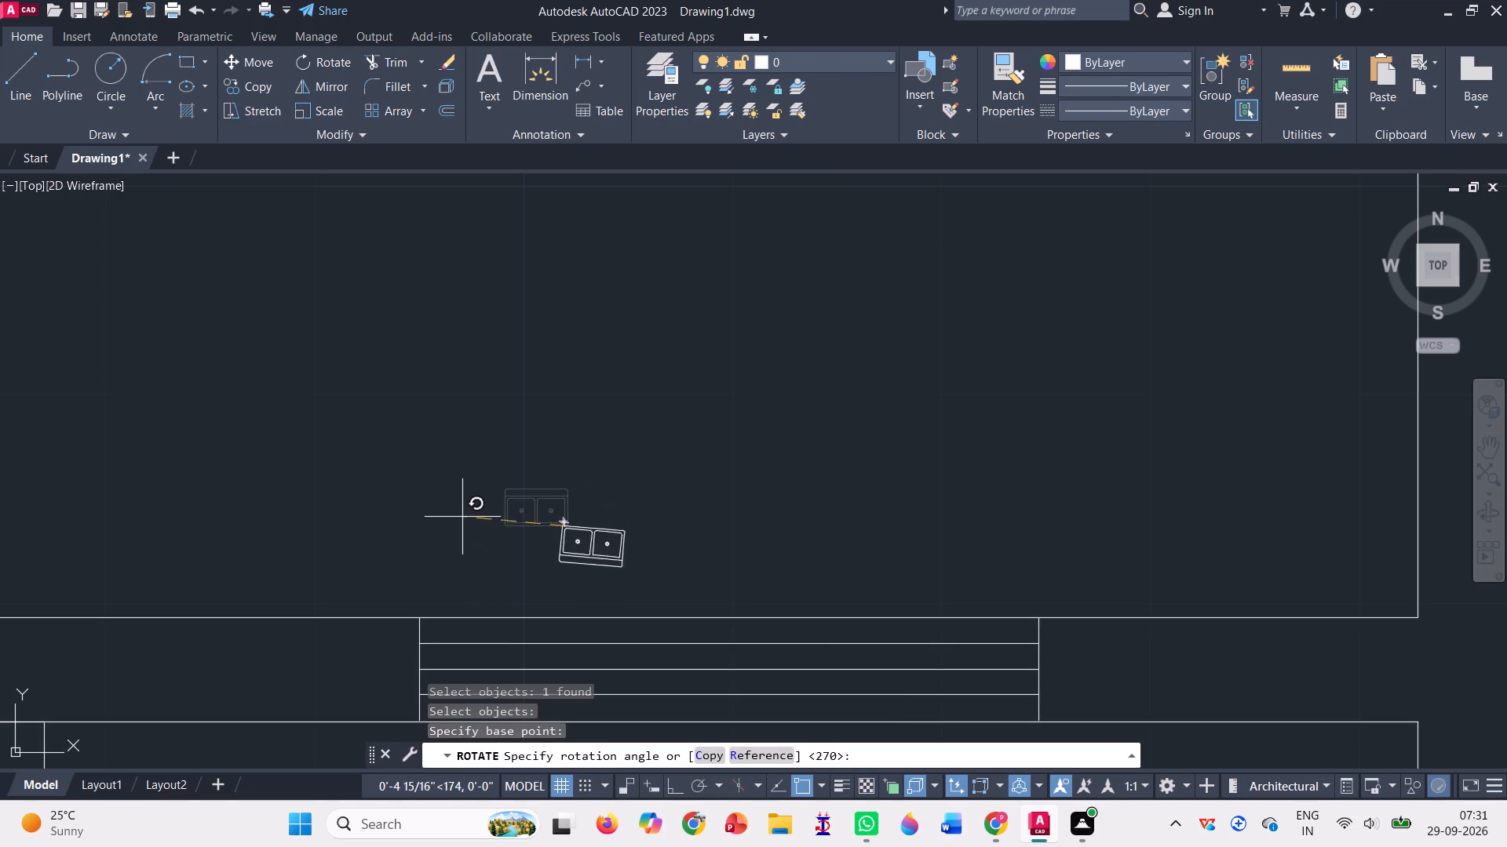
{"action": "left_click", "coordinate": [673, 780]}
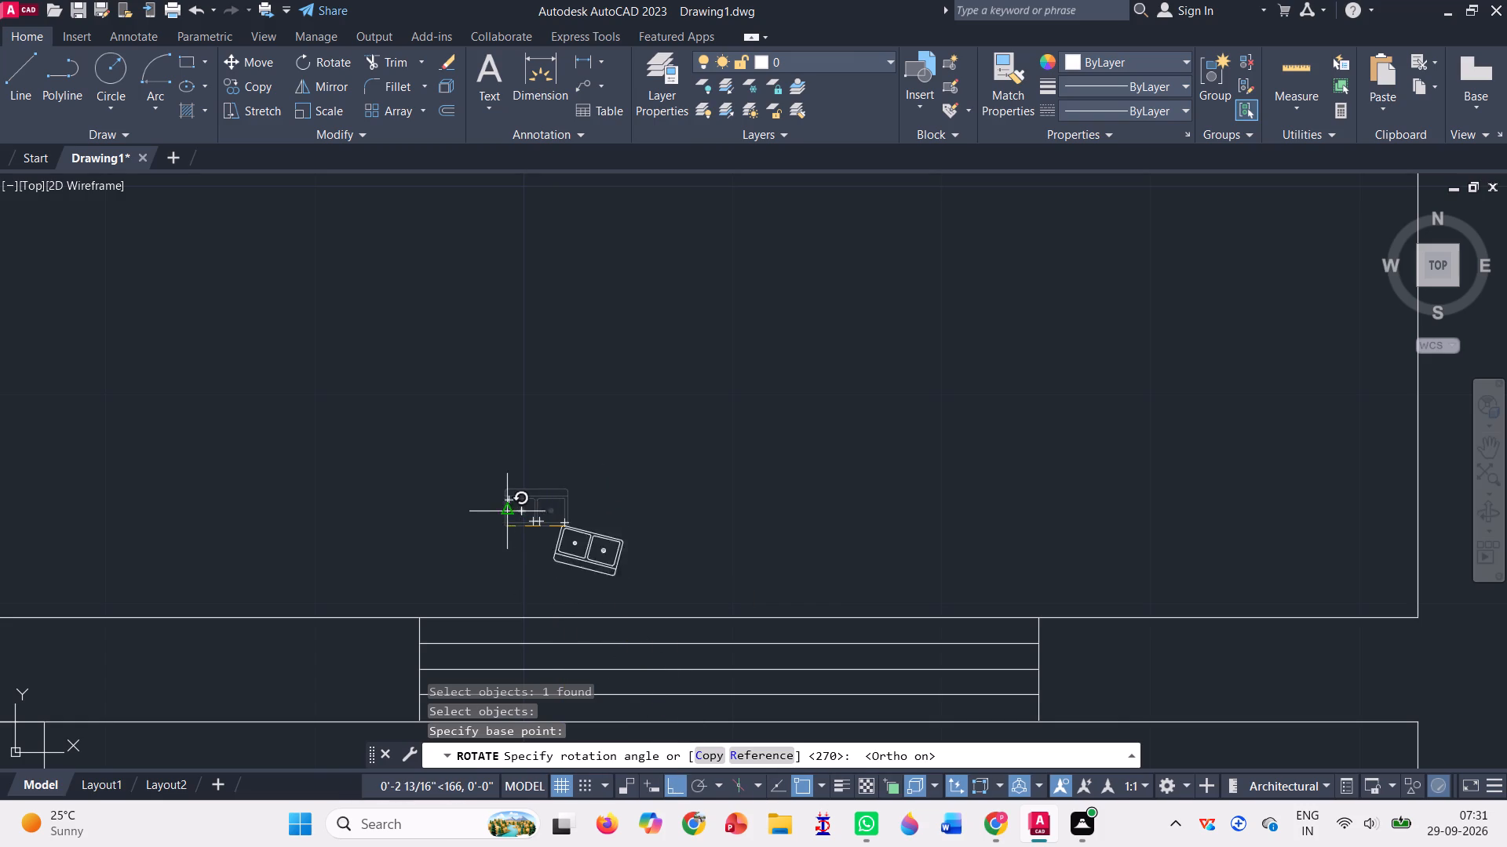
{"action": "left_click", "coordinate": [430, 543]}
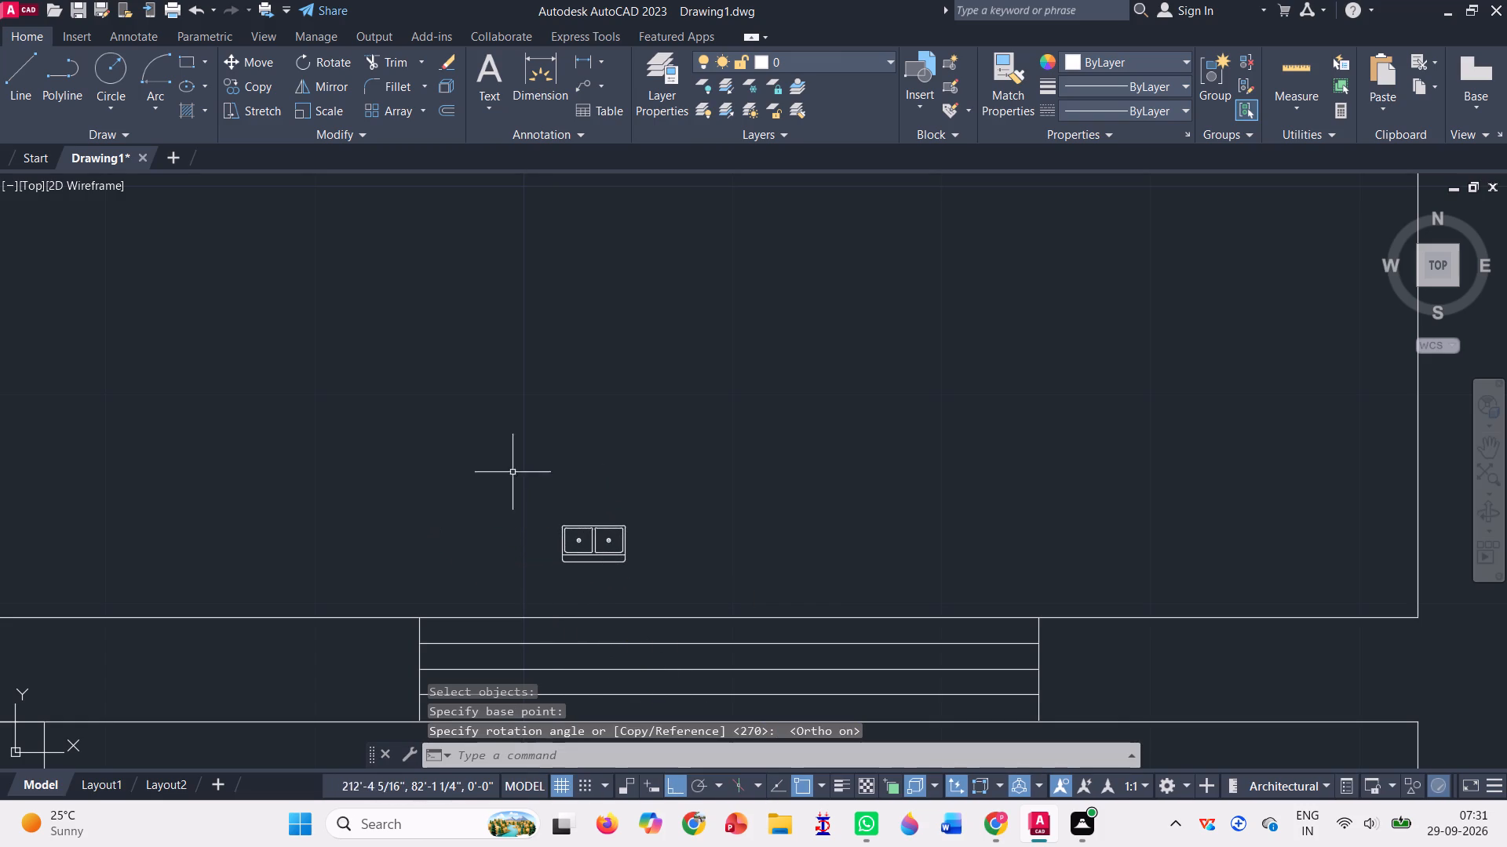
Scale the double sink up from its lower right corner until it is about two thirds of the kitchen window's width.
{"action": "left_click", "coordinate": [304, 114]}
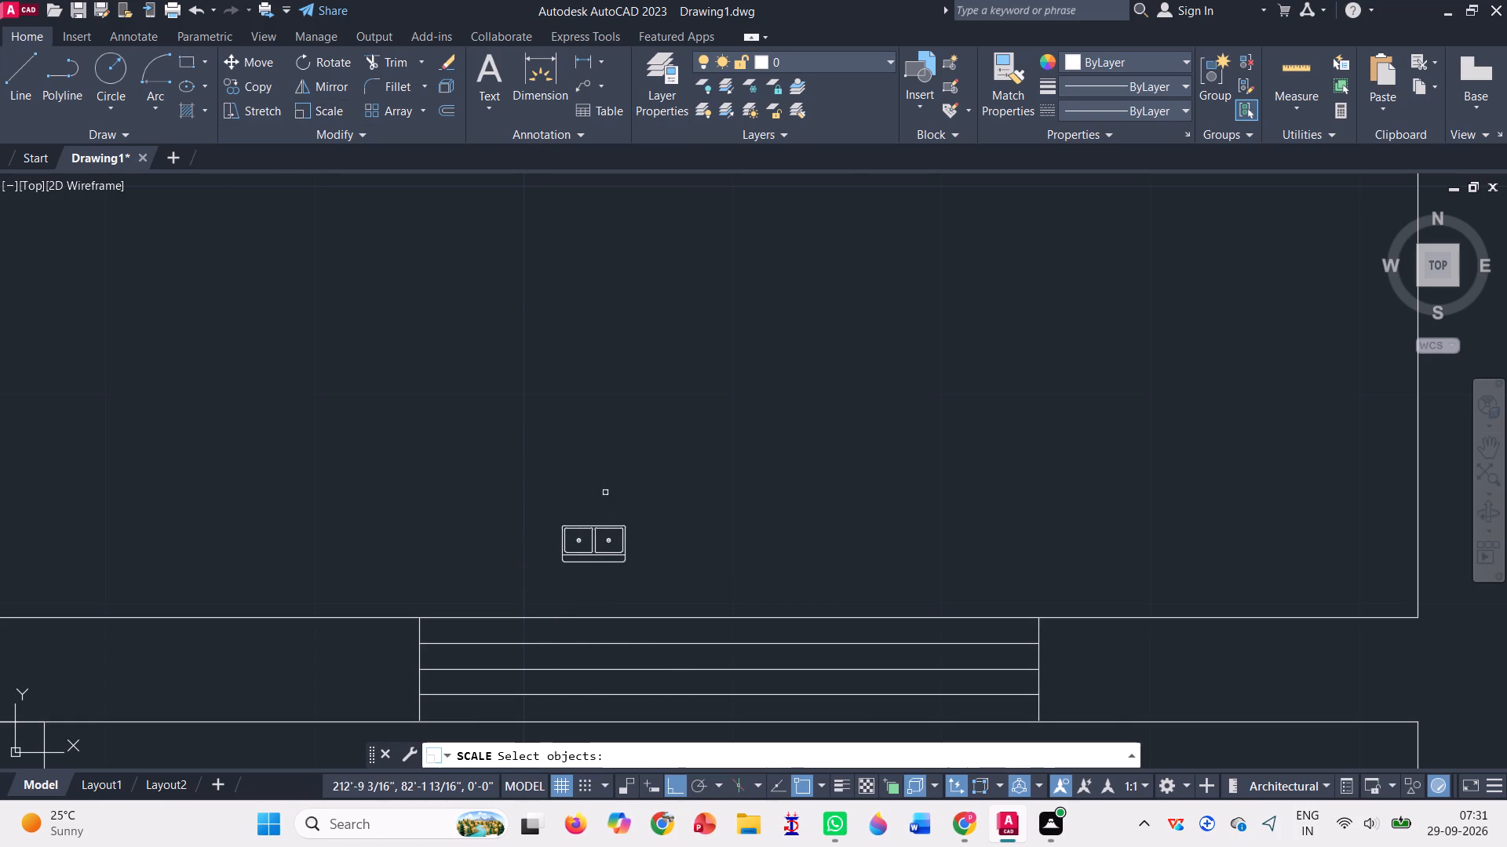
{"action": "left_click", "coordinate": [592, 558]}
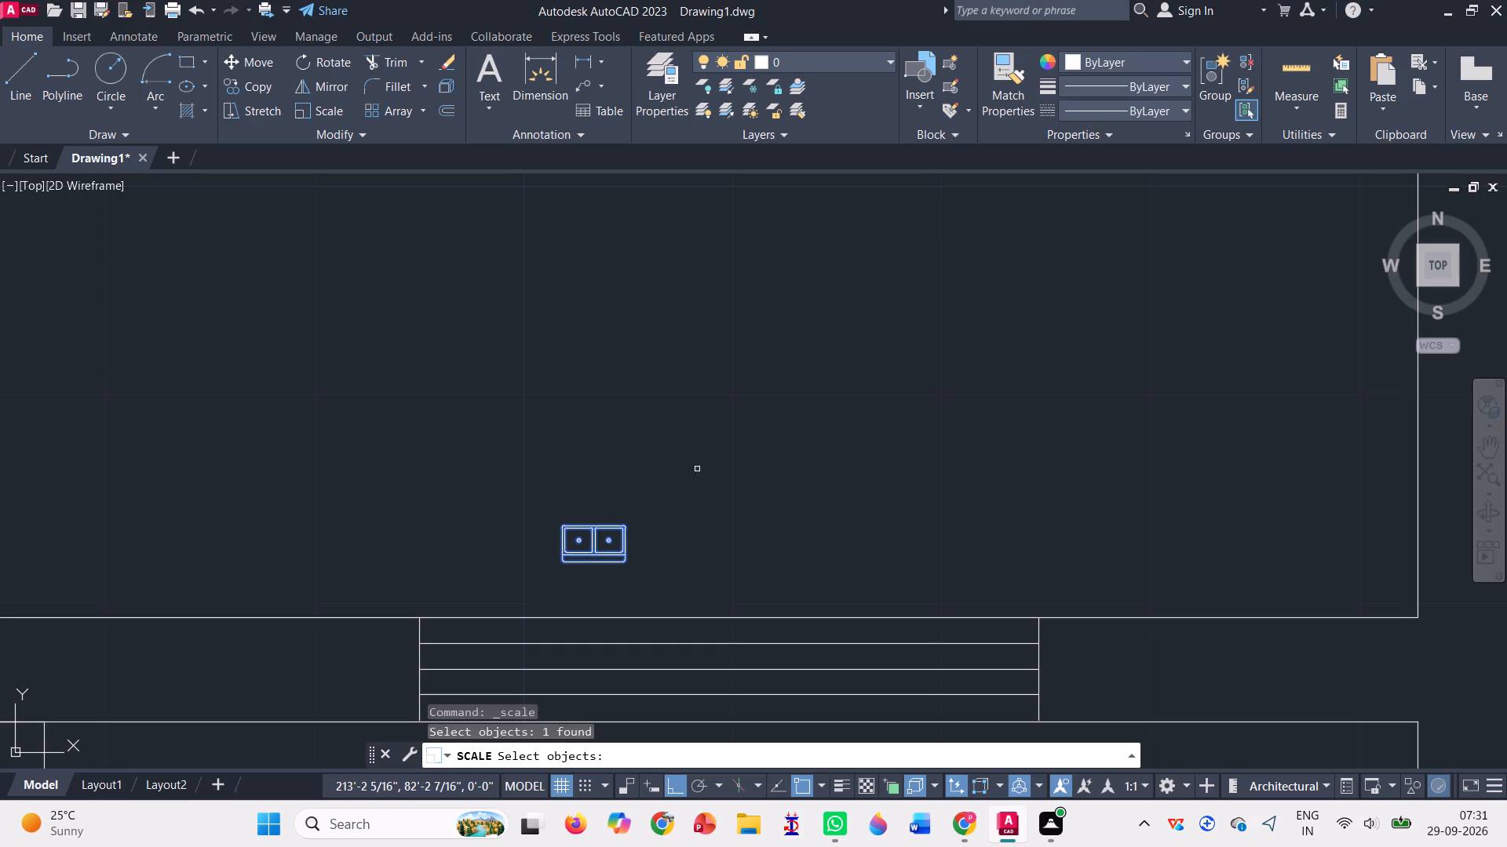
{"action": "key", "text": "Return"}
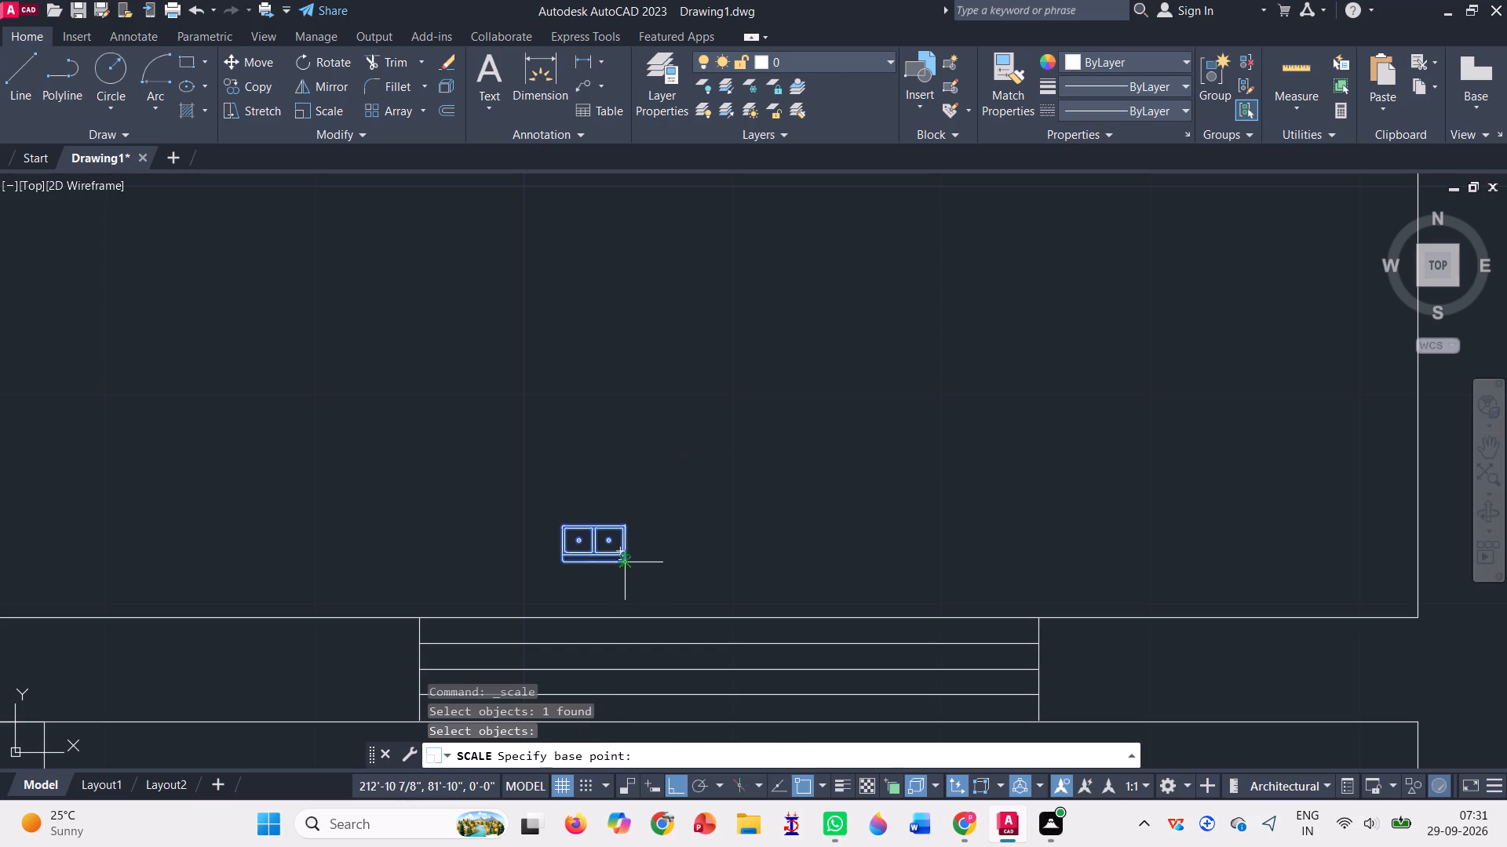
{"action": "left_click", "coordinate": [627, 563]}
{"action": "scroll", "coordinate": [549, 497], "scroll_direction": "down", "scroll_amount": 2}
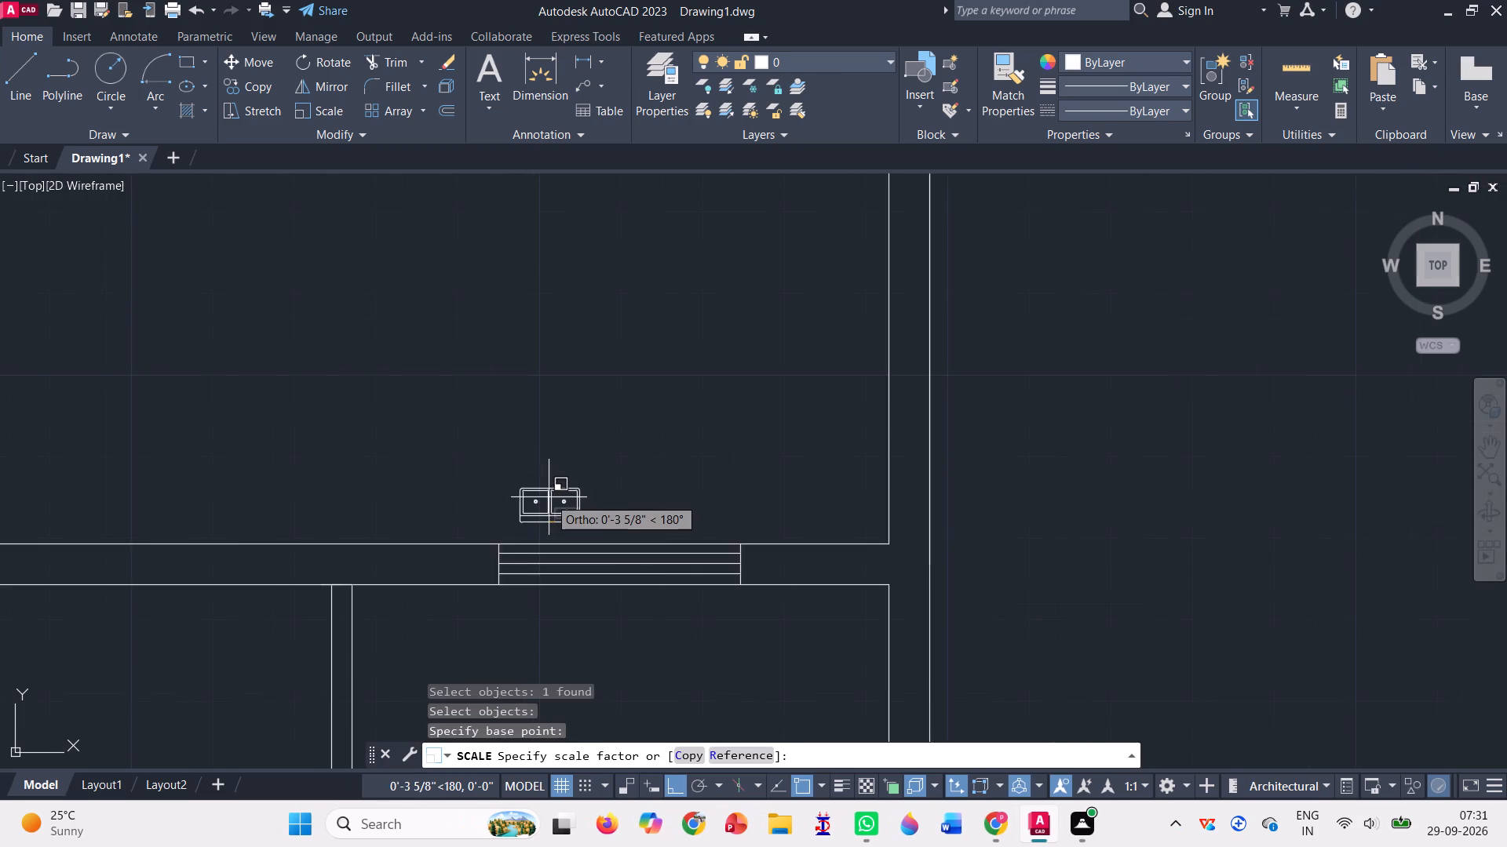
{"action": "scroll", "coordinate": [549, 497], "scroll_direction": "down", "scroll_amount": 2}
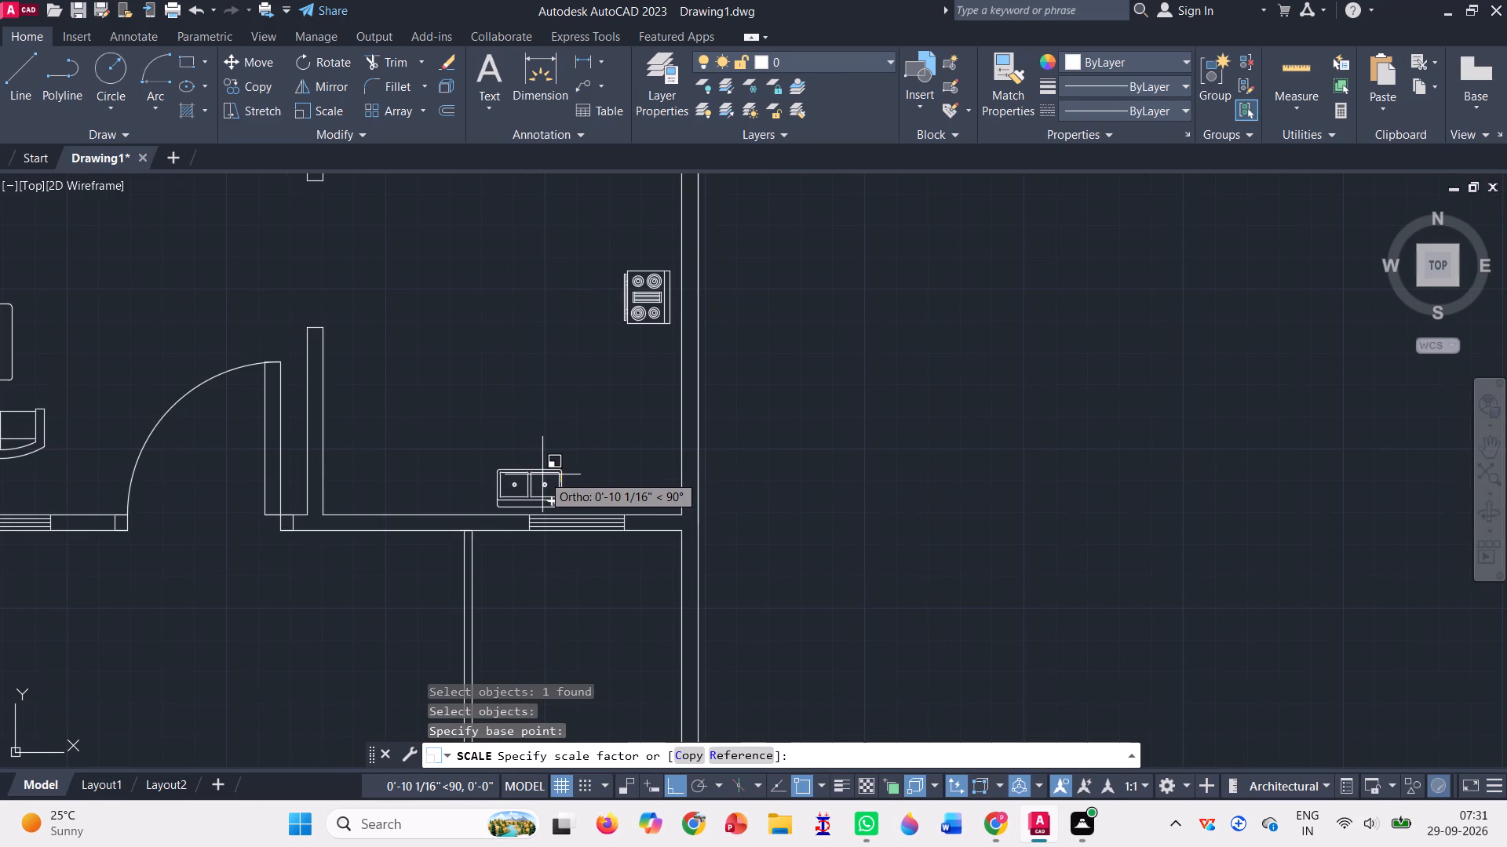
{"action": "left_click", "coordinate": [542, 474]}
Move the enlarged double sink horizontally to the right until it is roughly centred on the kitchen's bottom window.
{"action": "left_click", "coordinate": [263, 63]}
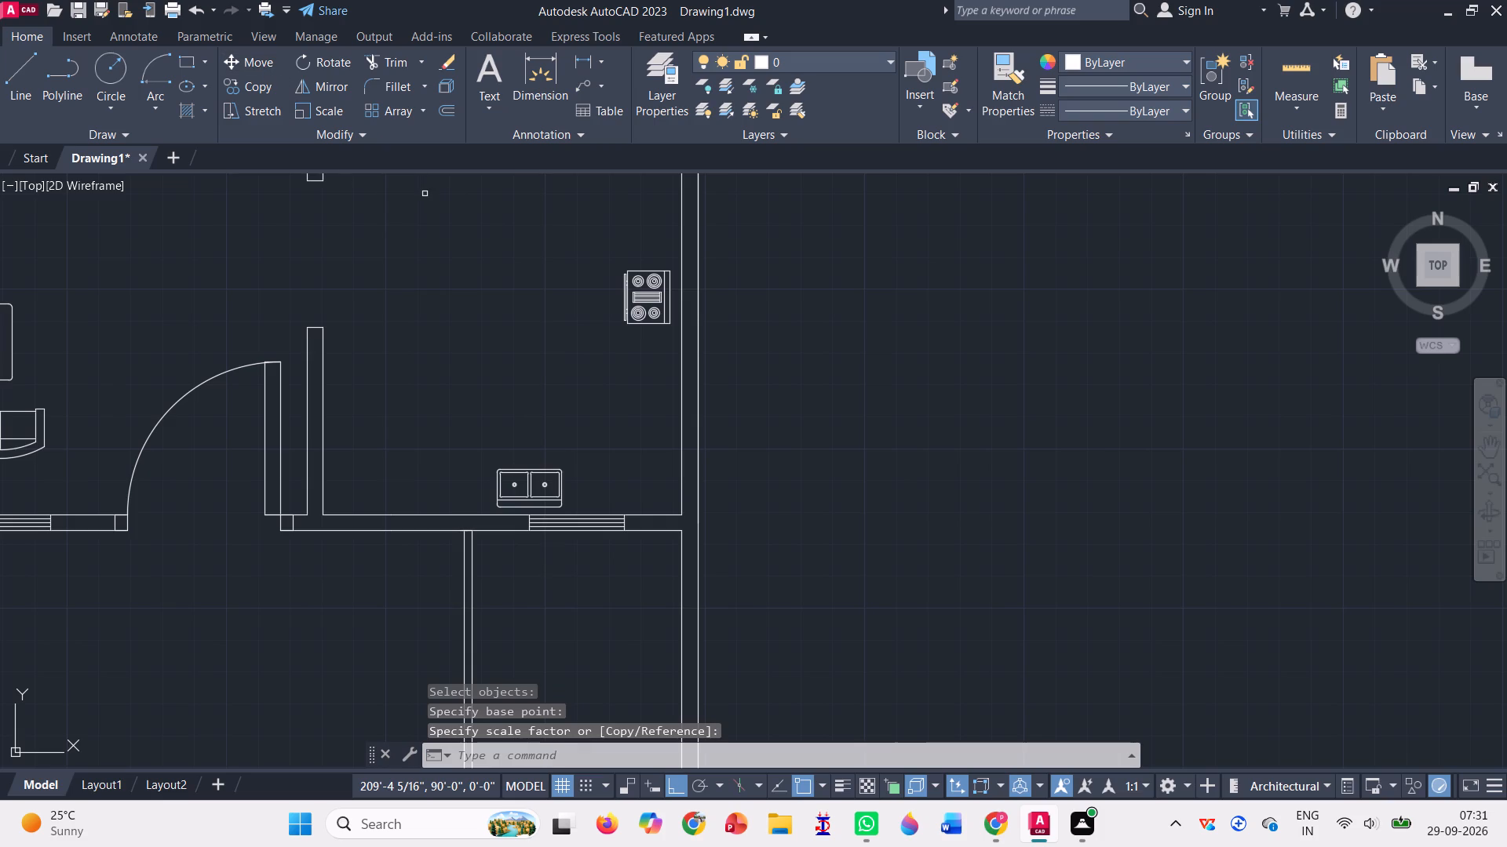
{"action": "left_click", "coordinate": [555, 486]}
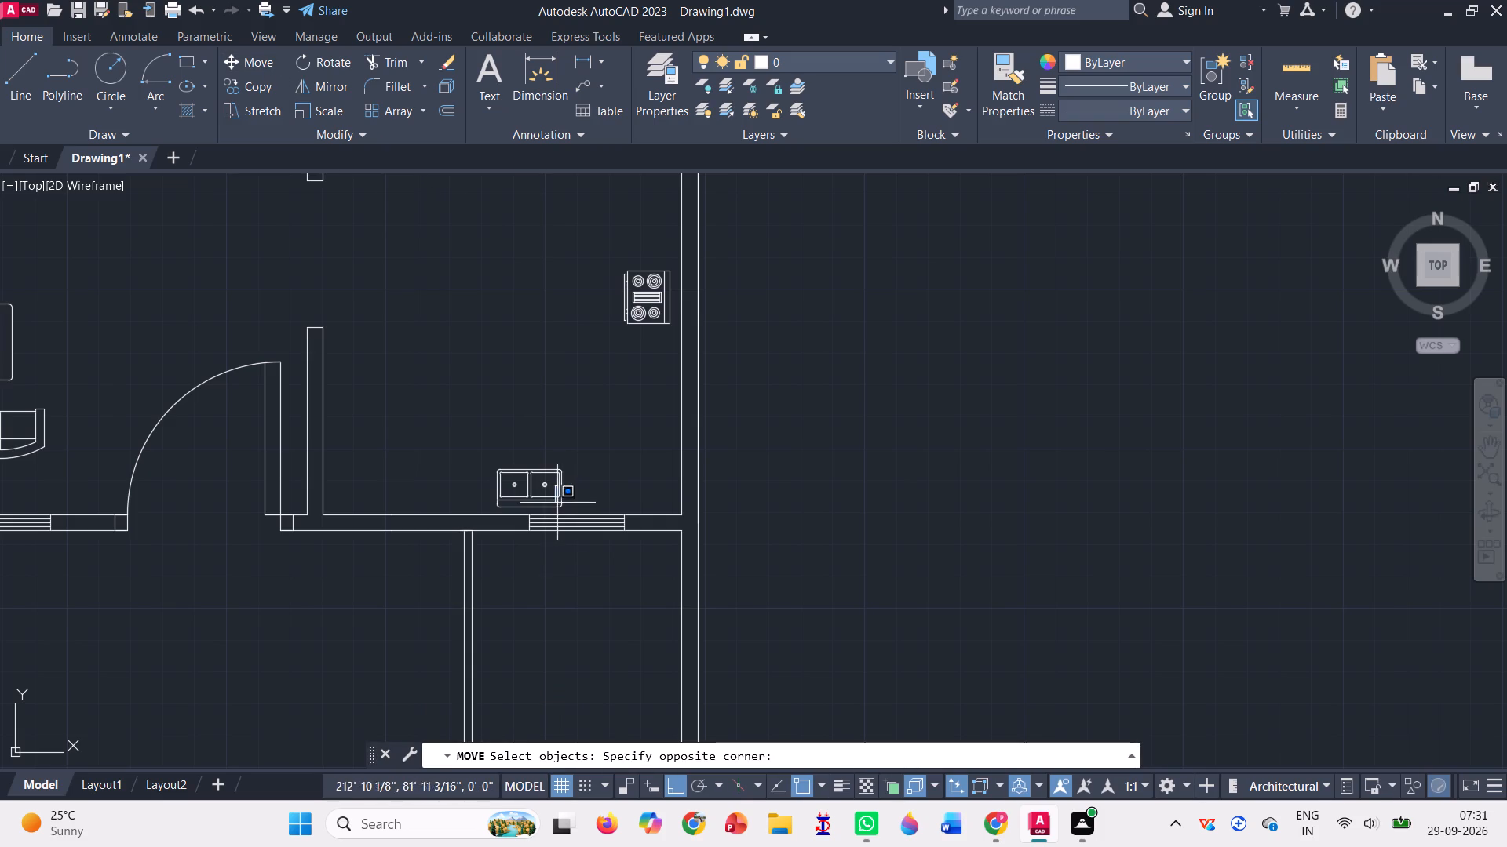
{"action": "left_click", "coordinate": [553, 507]}
{"action": "key", "text": "Return"}
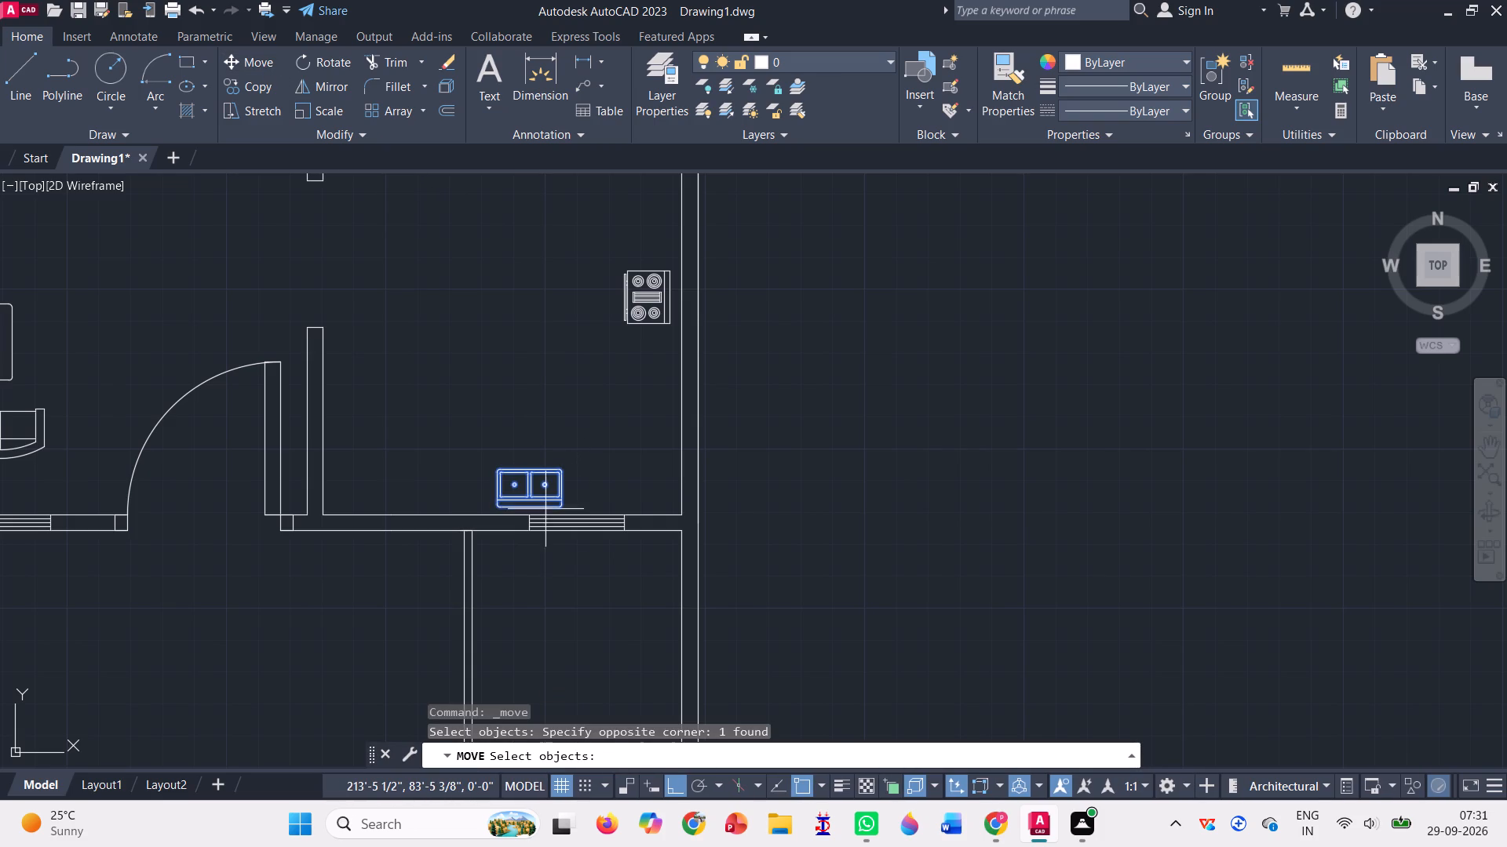
{"action": "left_click", "coordinate": [567, 501]}
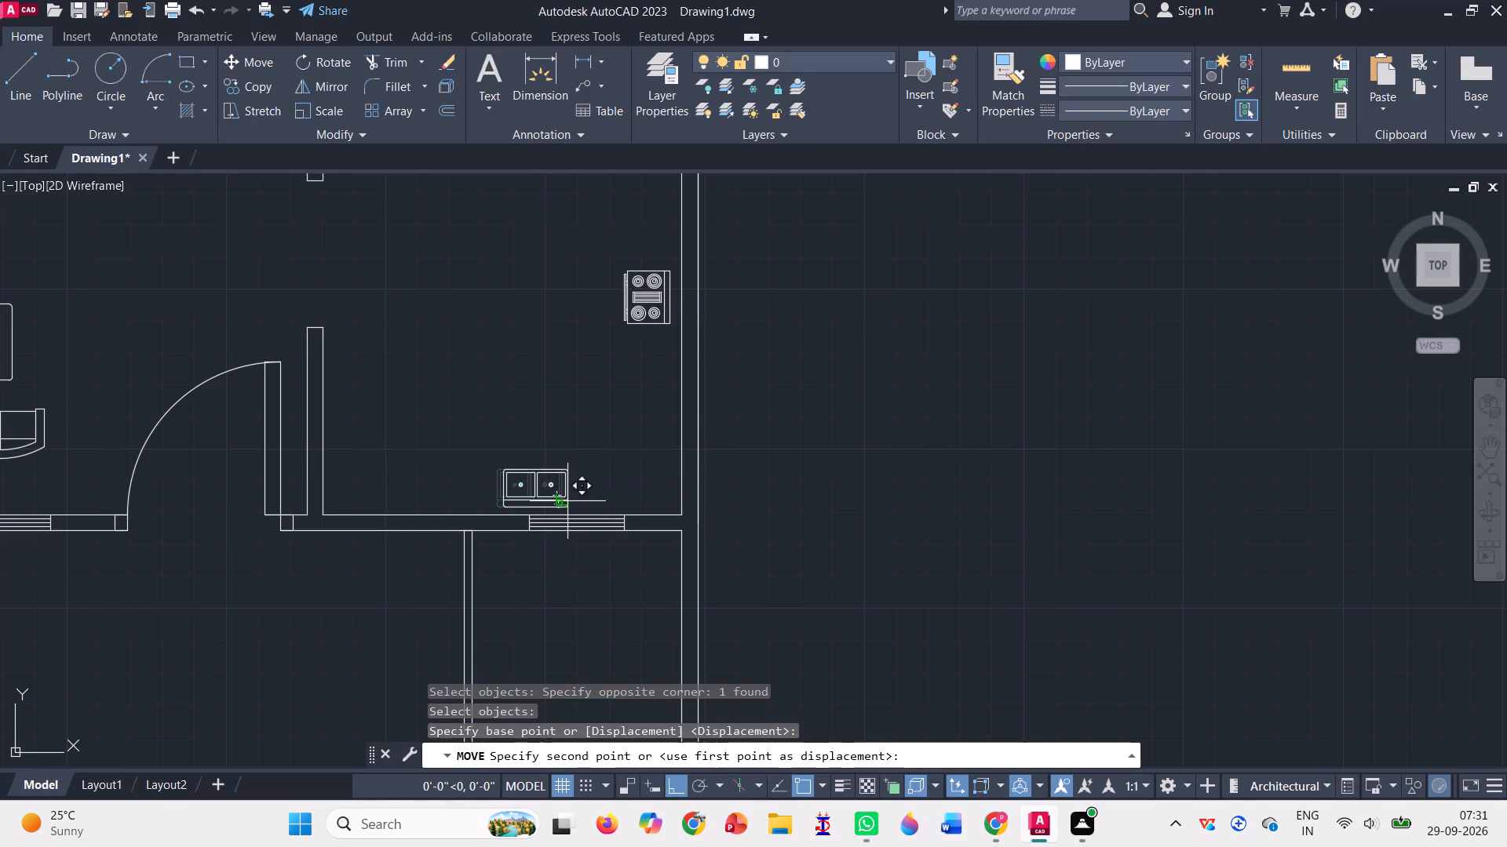
{"action": "left_click", "coordinate": [611, 509]}
Move the double sink up by its lower right corner until its back edge sits just above the inner line of the window wall.
{"action": "scroll", "coordinate": [589, 530], "scroll_direction": "up", "scroll_amount": 4}
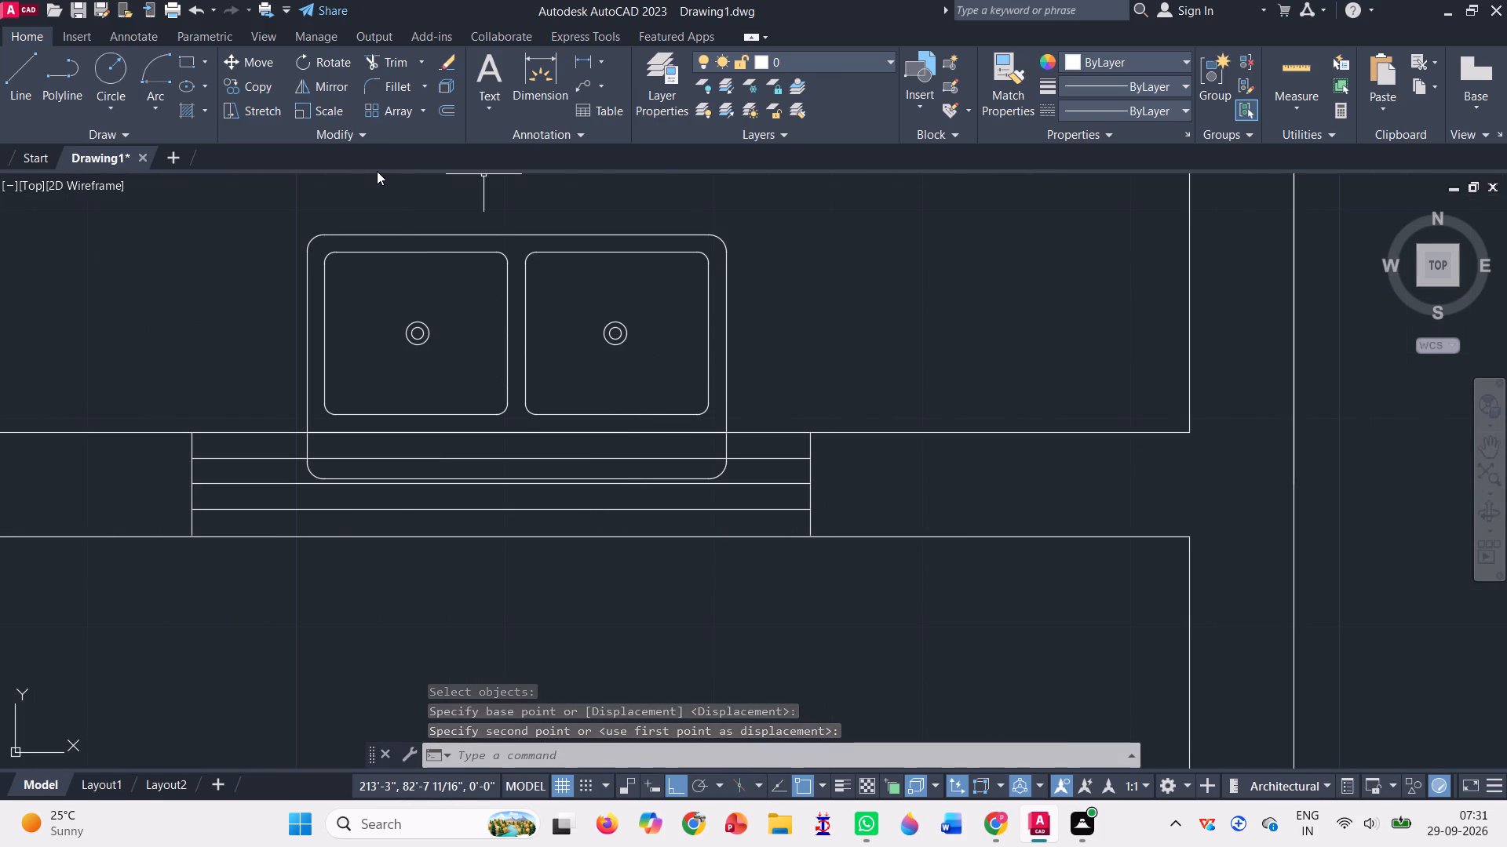
{"action": "key", "text": "space"}
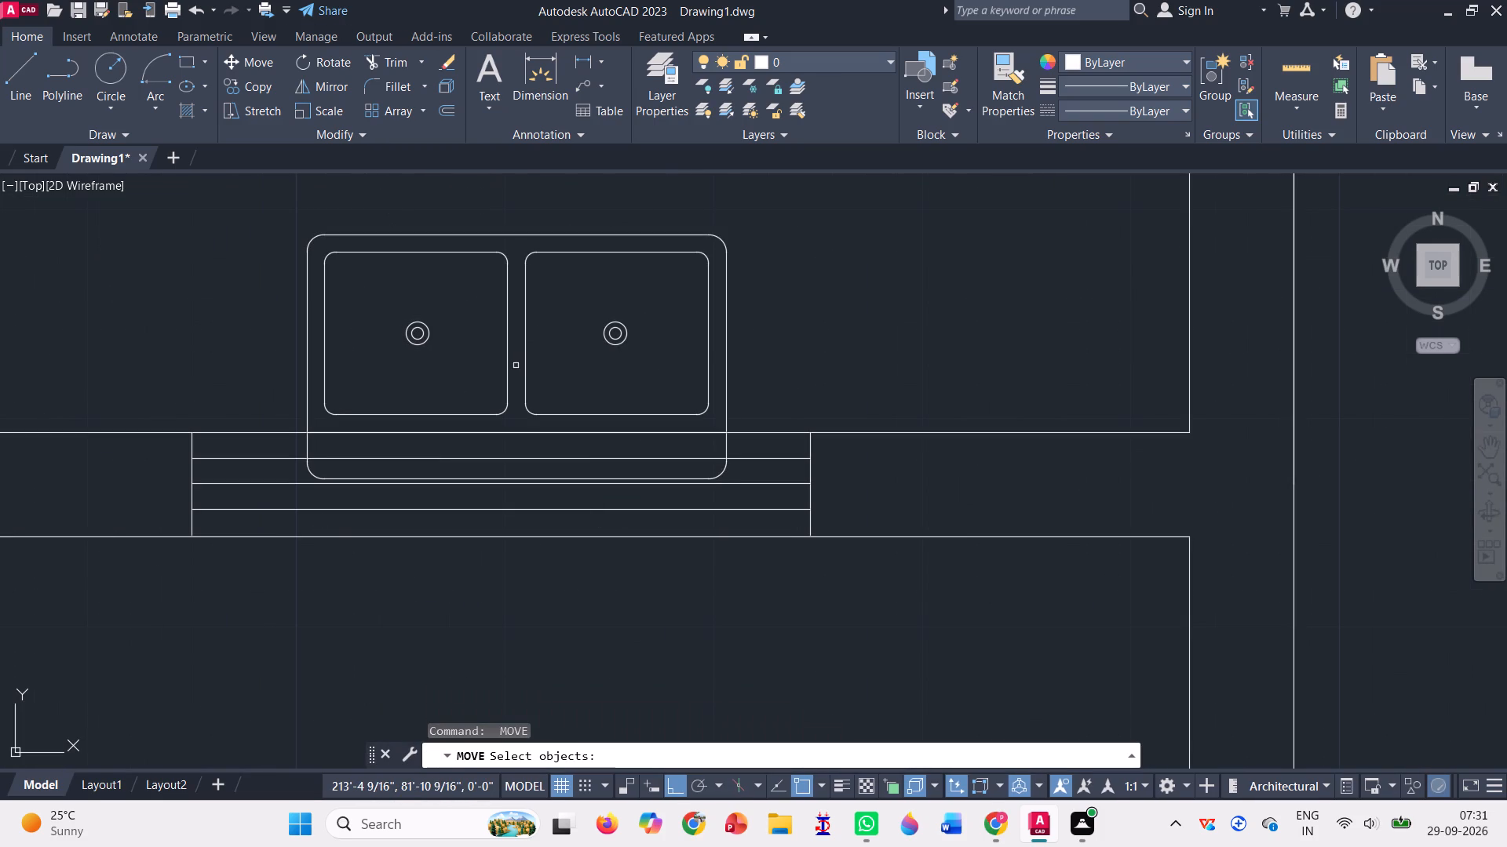
{"action": "left_click", "coordinate": [508, 369]}
{"action": "key", "text": "Return"}
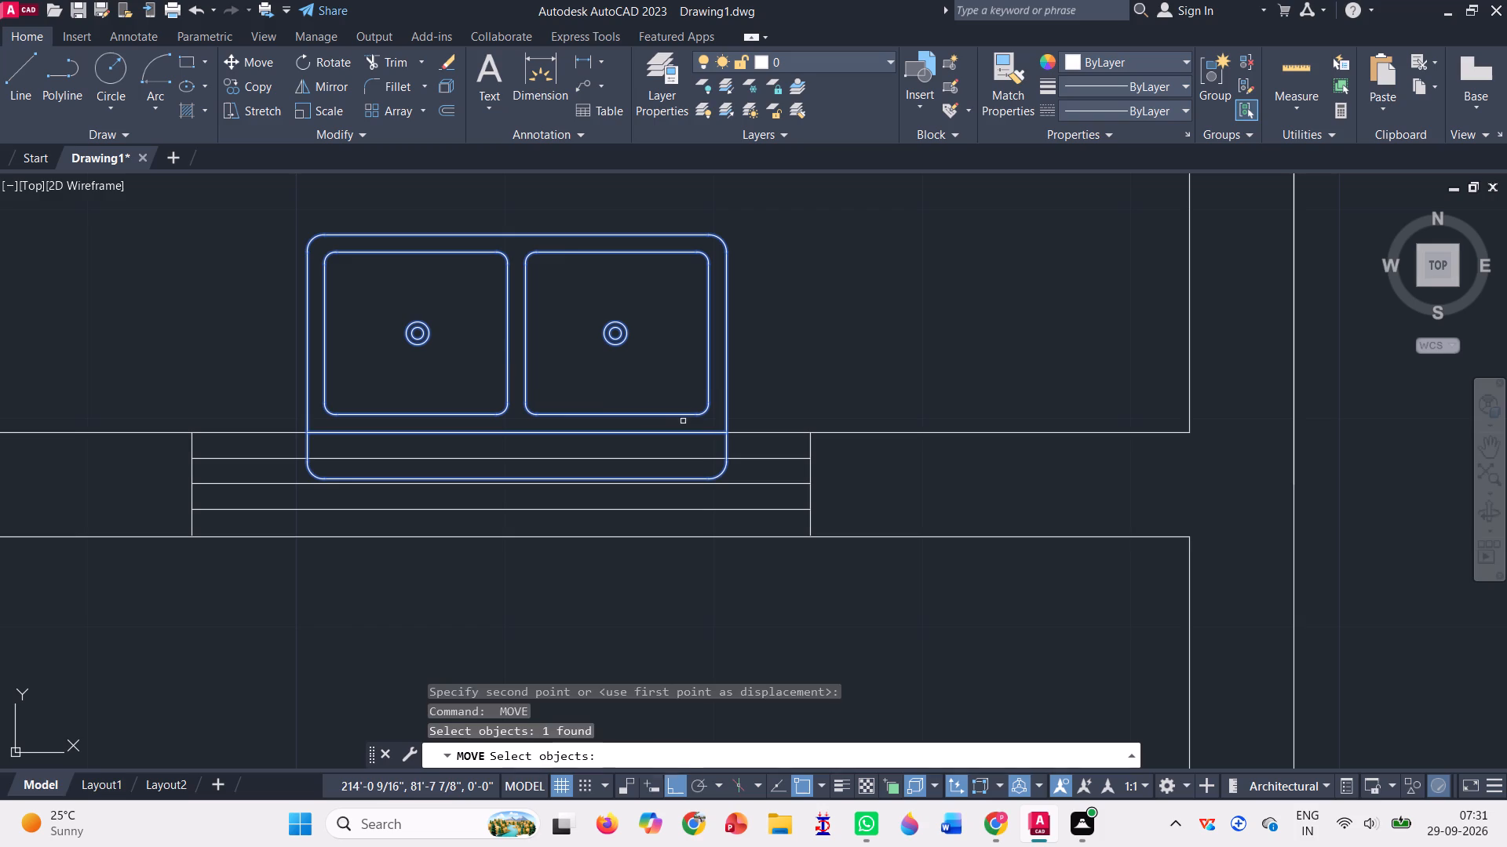
{"action": "left_click", "coordinate": [720, 474]}
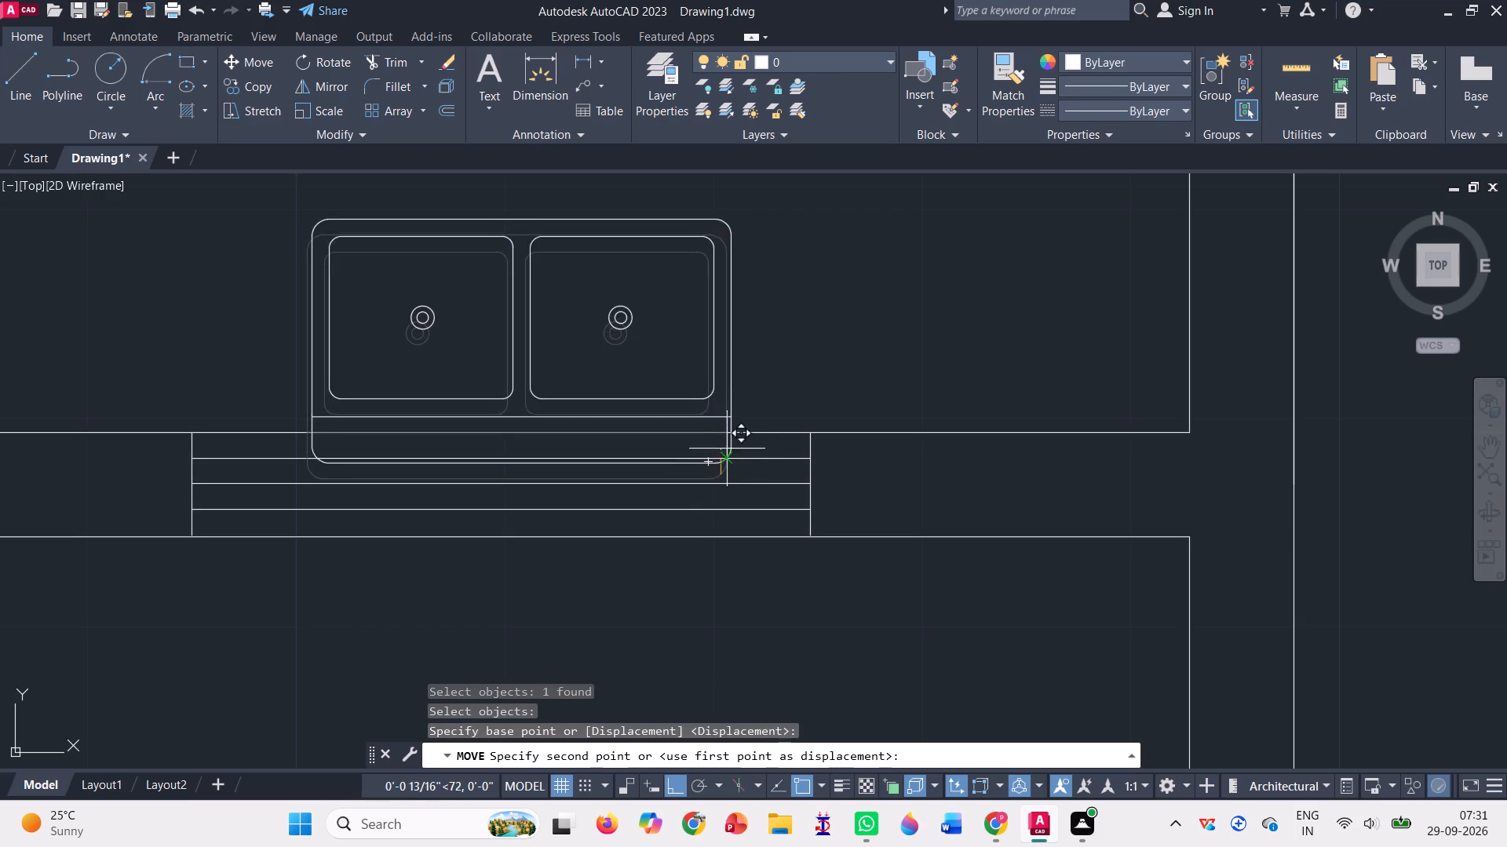
{"action": "left_click", "coordinate": [728, 416]}
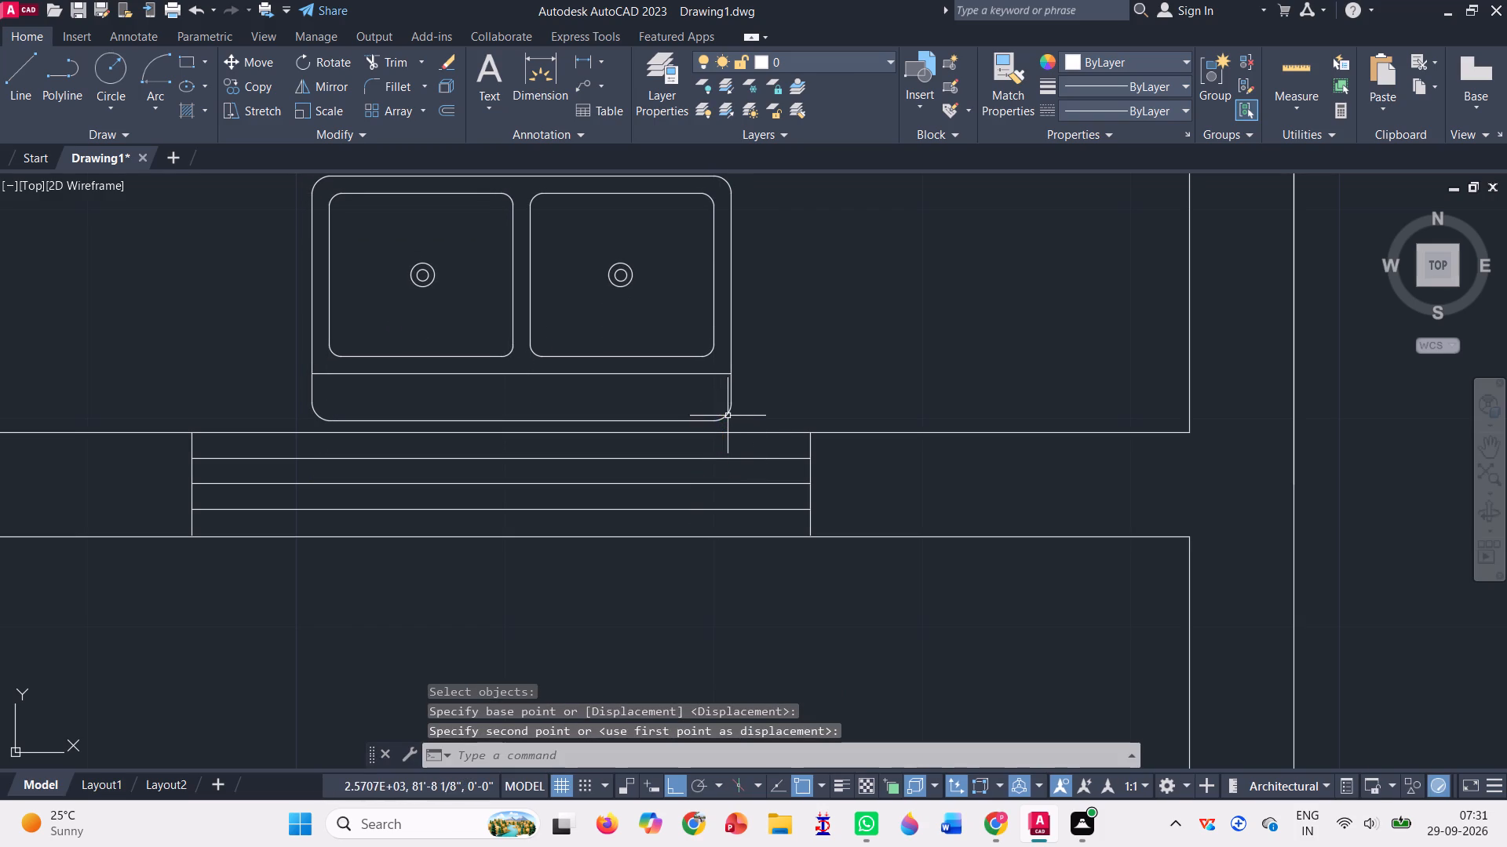
Move the oval washbasin from outside the plan's upper right into the right-hand bathroom, beside the door and just above the bottom wall.
{"action": "scroll", "coordinate": [657, 453], "scroll_direction": "down", "scroll_amount": 5}
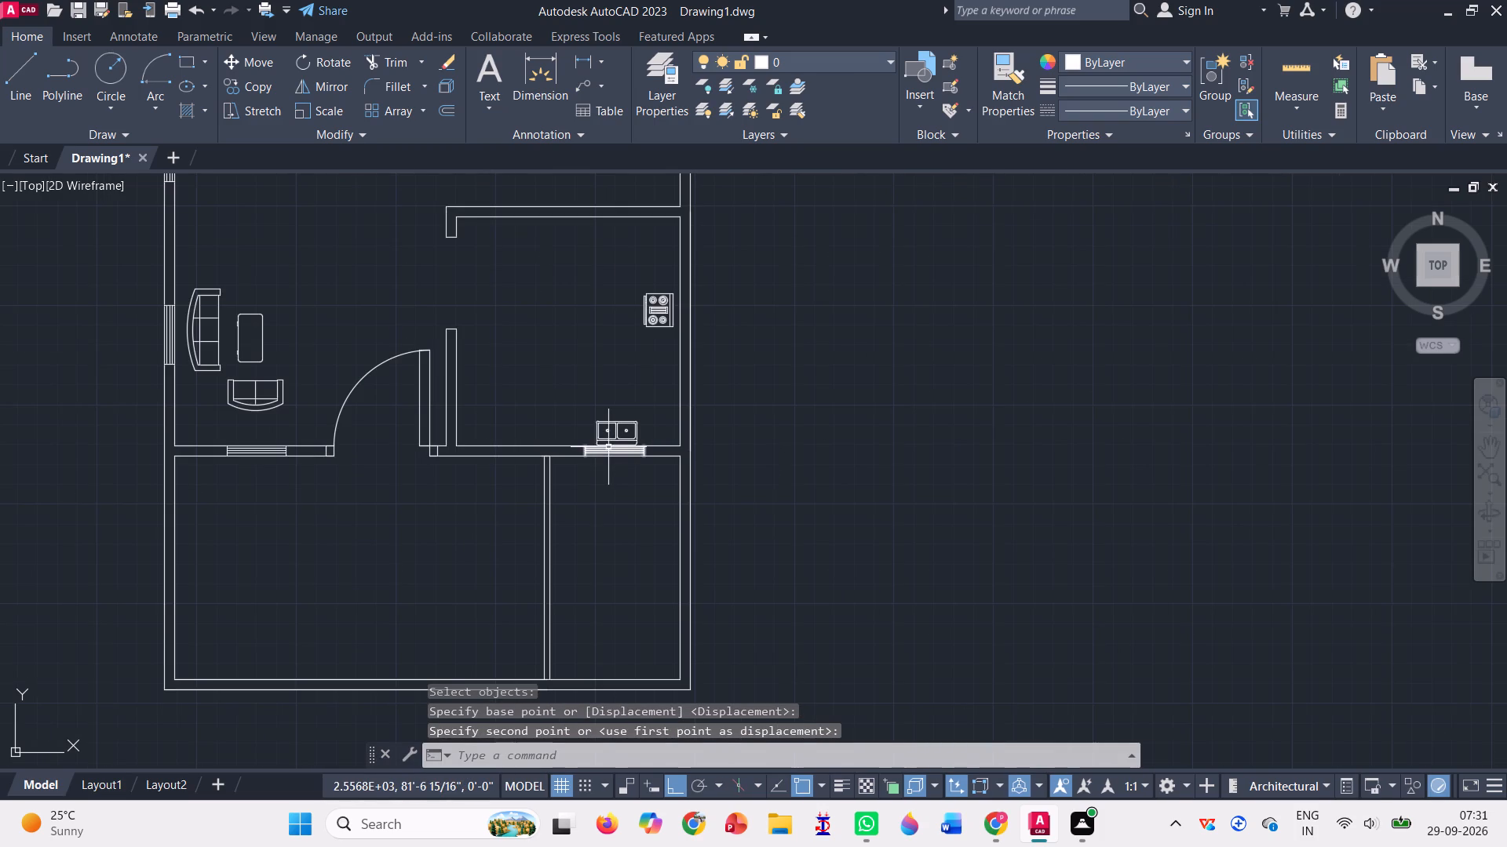
{"action": "scroll", "coordinate": [608, 447], "scroll_direction": "down", "scroll_amount": 4}
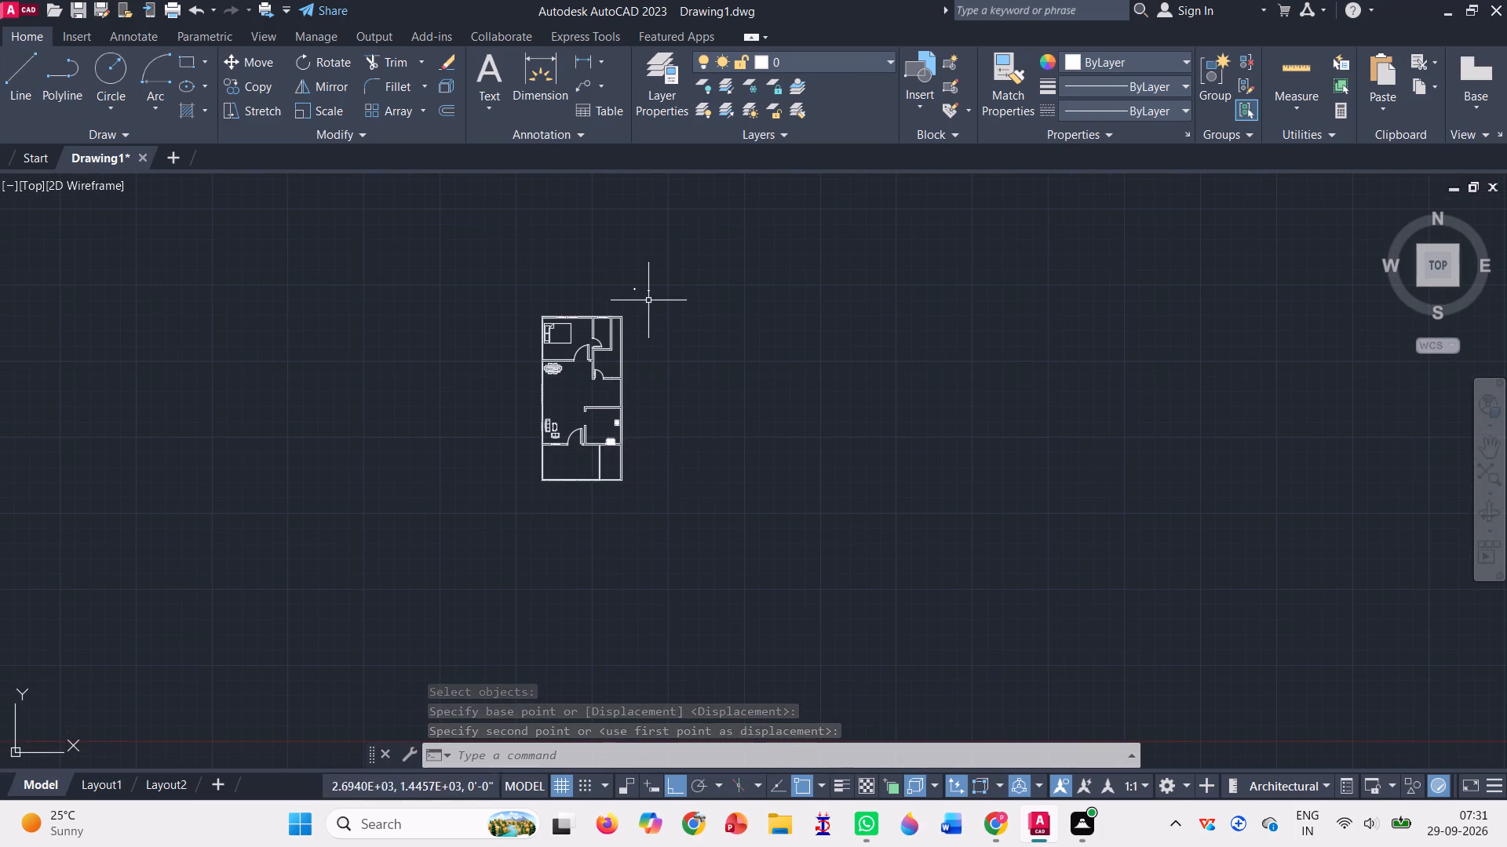
{"action": "scroll", "coordinate": [645, 299], "scroll_direction": "up", "scroll_amount": 5}
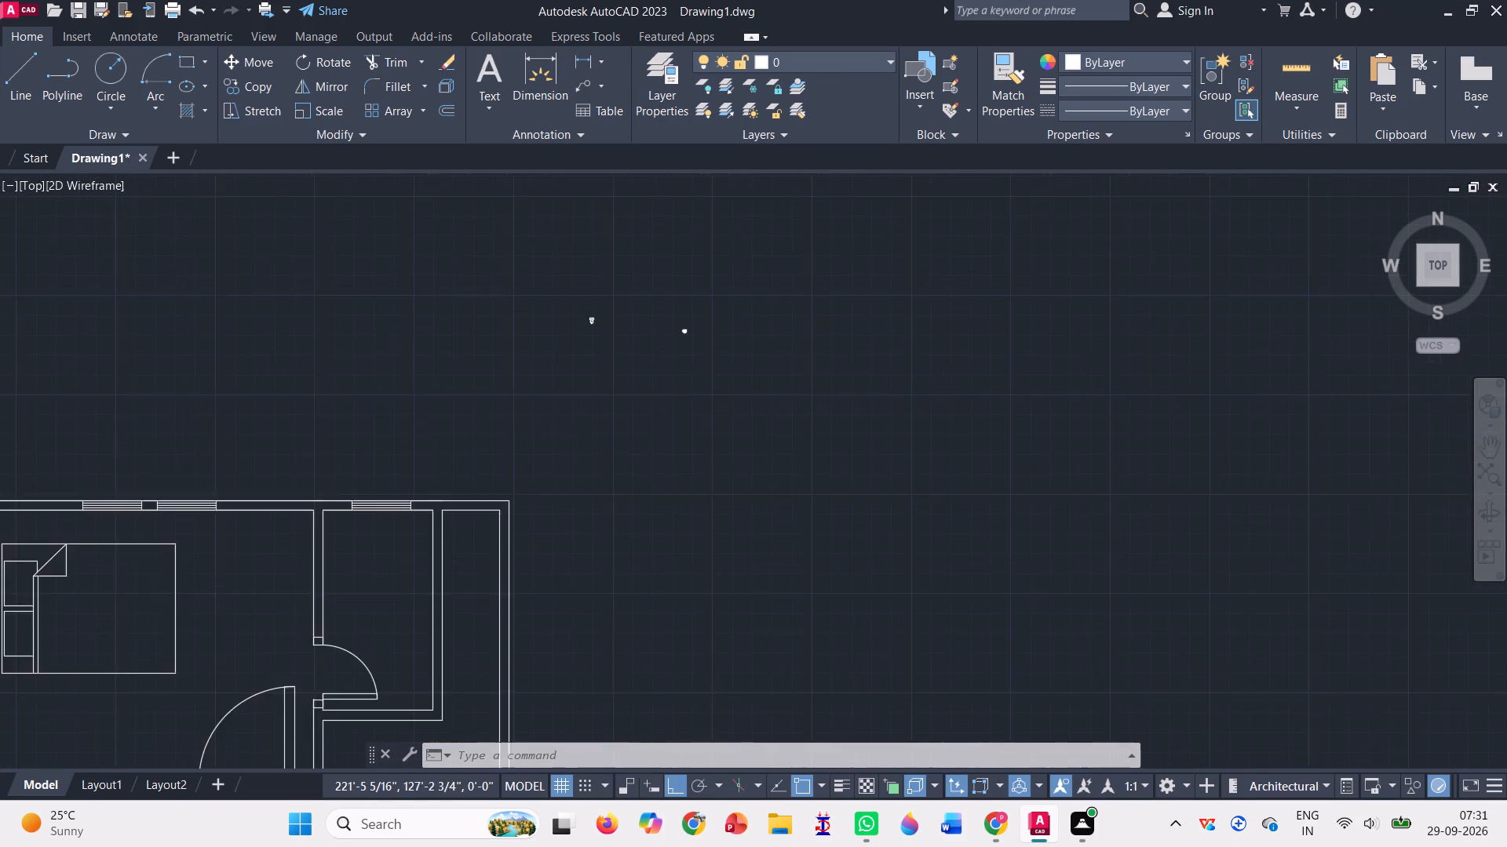
{"action": "left_click", "coordinate": [259, 56]}
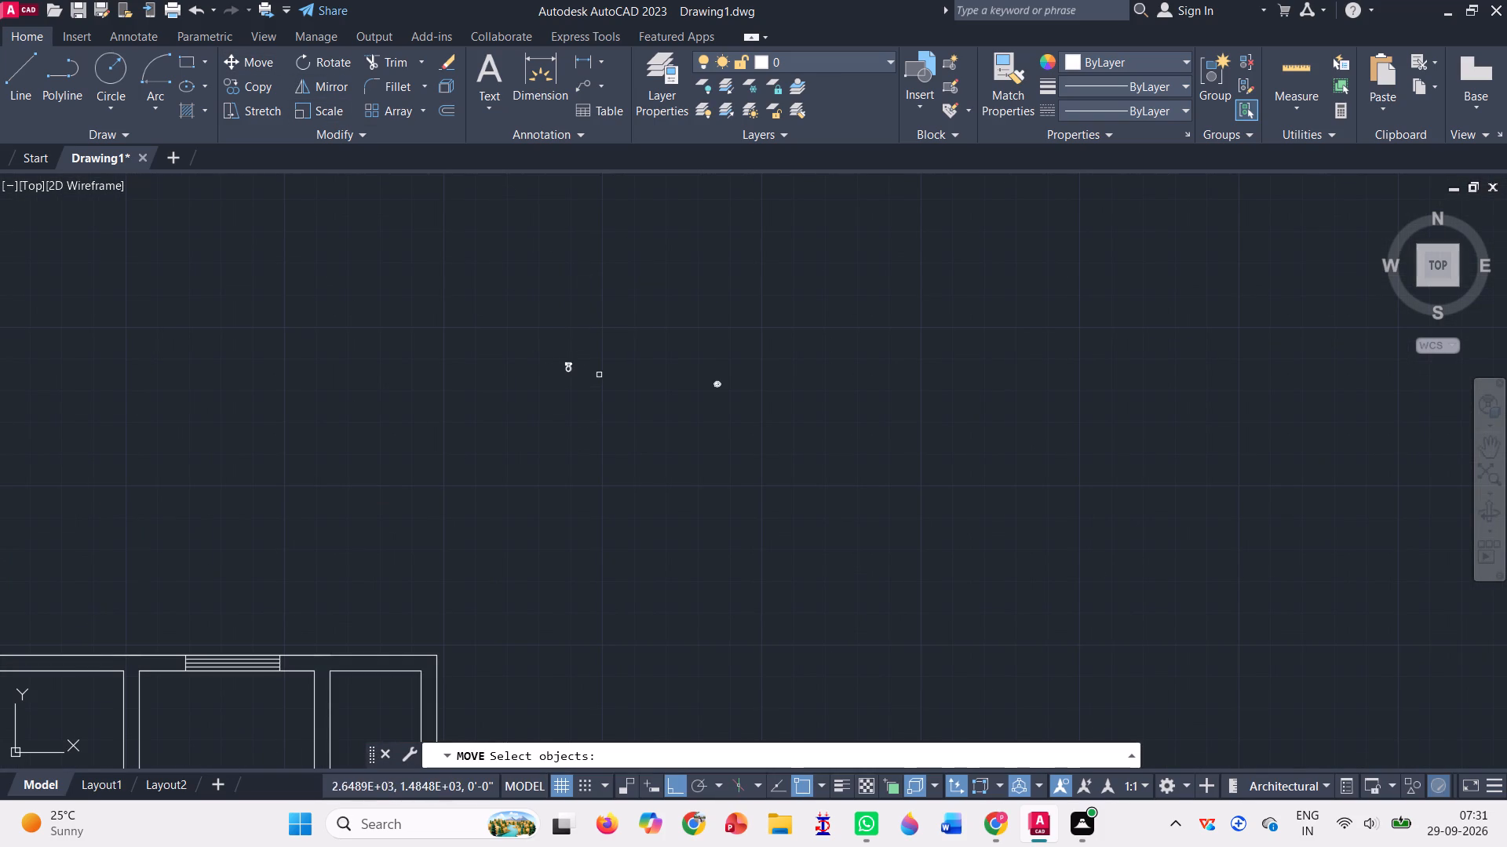
{"action": "scroll", "coordinate": [739, 380], "scroll_direction": "up", "scroll_amount": 4}
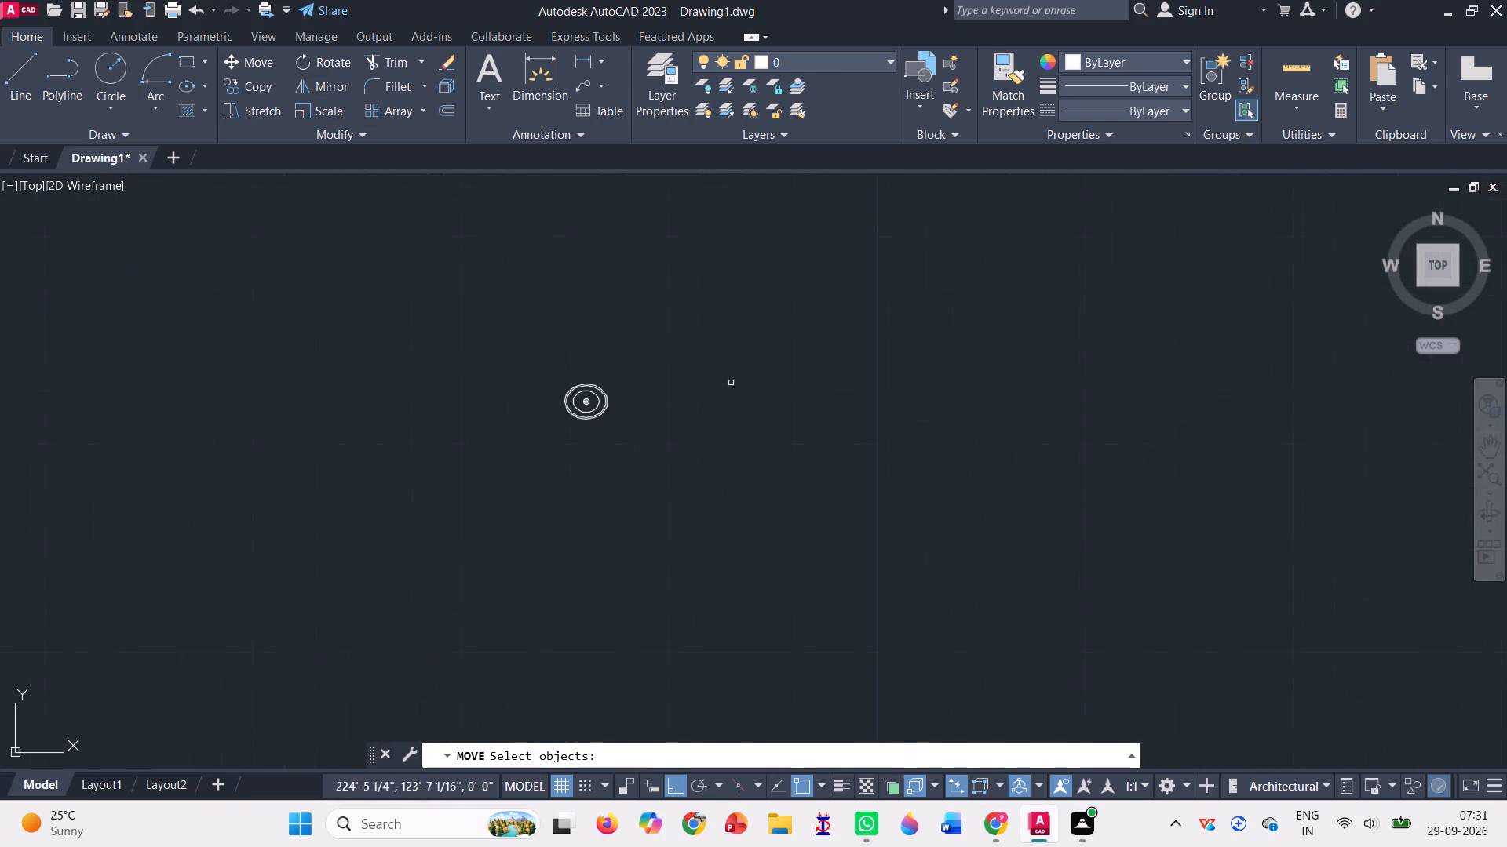
{"action": "left_click", "coordinate": [598, 398]}
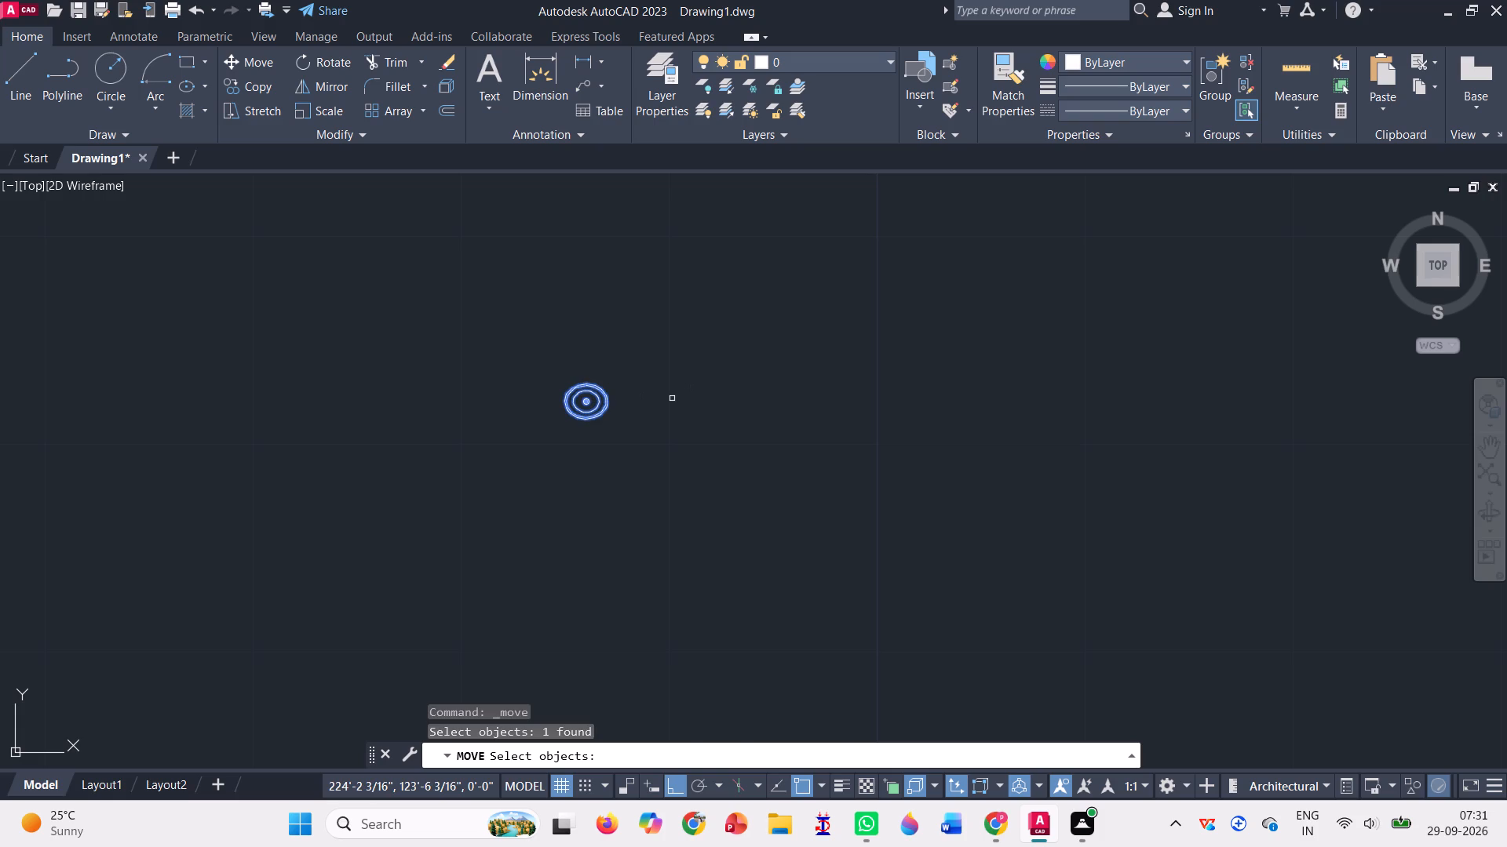
{"action": "key", "text": "Return"}
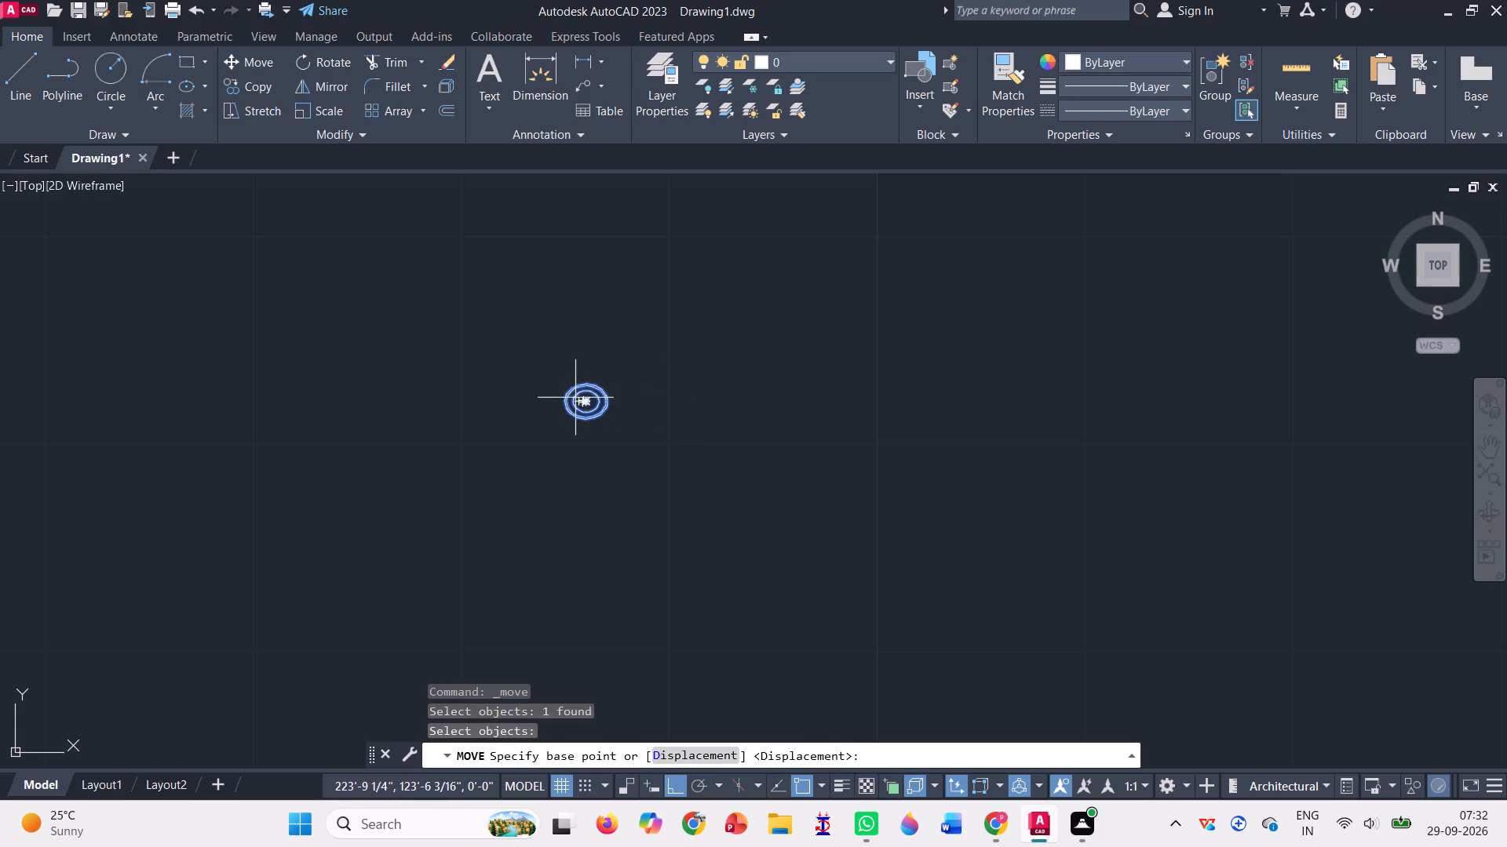
{"action": "left_click", "coordinate": [585, 397]}
{"action": "scroll", "coordinate": [592, 389], "scroll_direction": "down", "scroll_amount": 7}
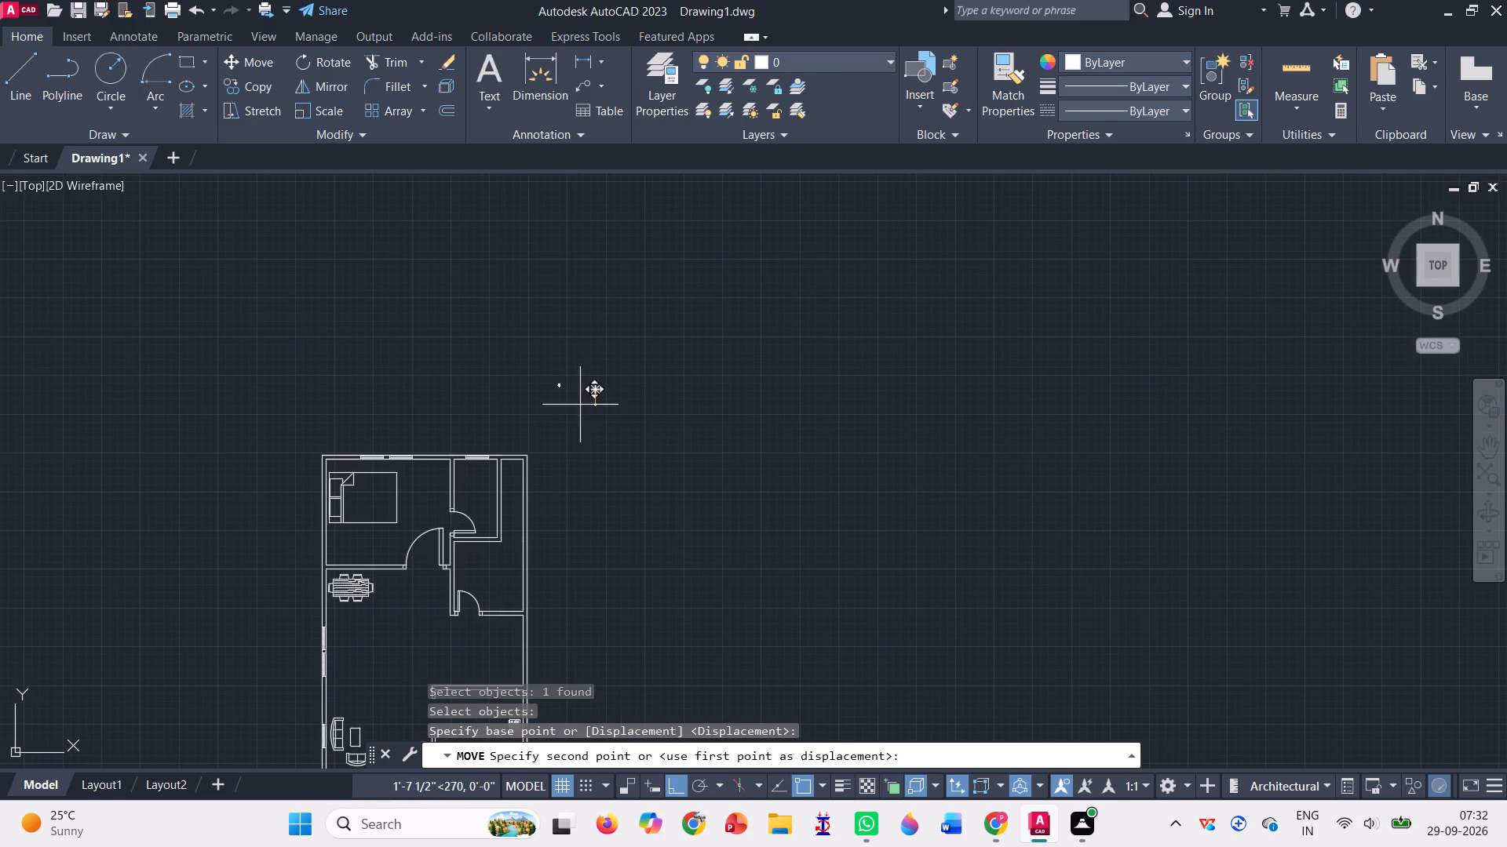
{"action": "left_click", "coordinate": [670, 771]}
{"action": "left_click", "coordinate": [672, 783]}
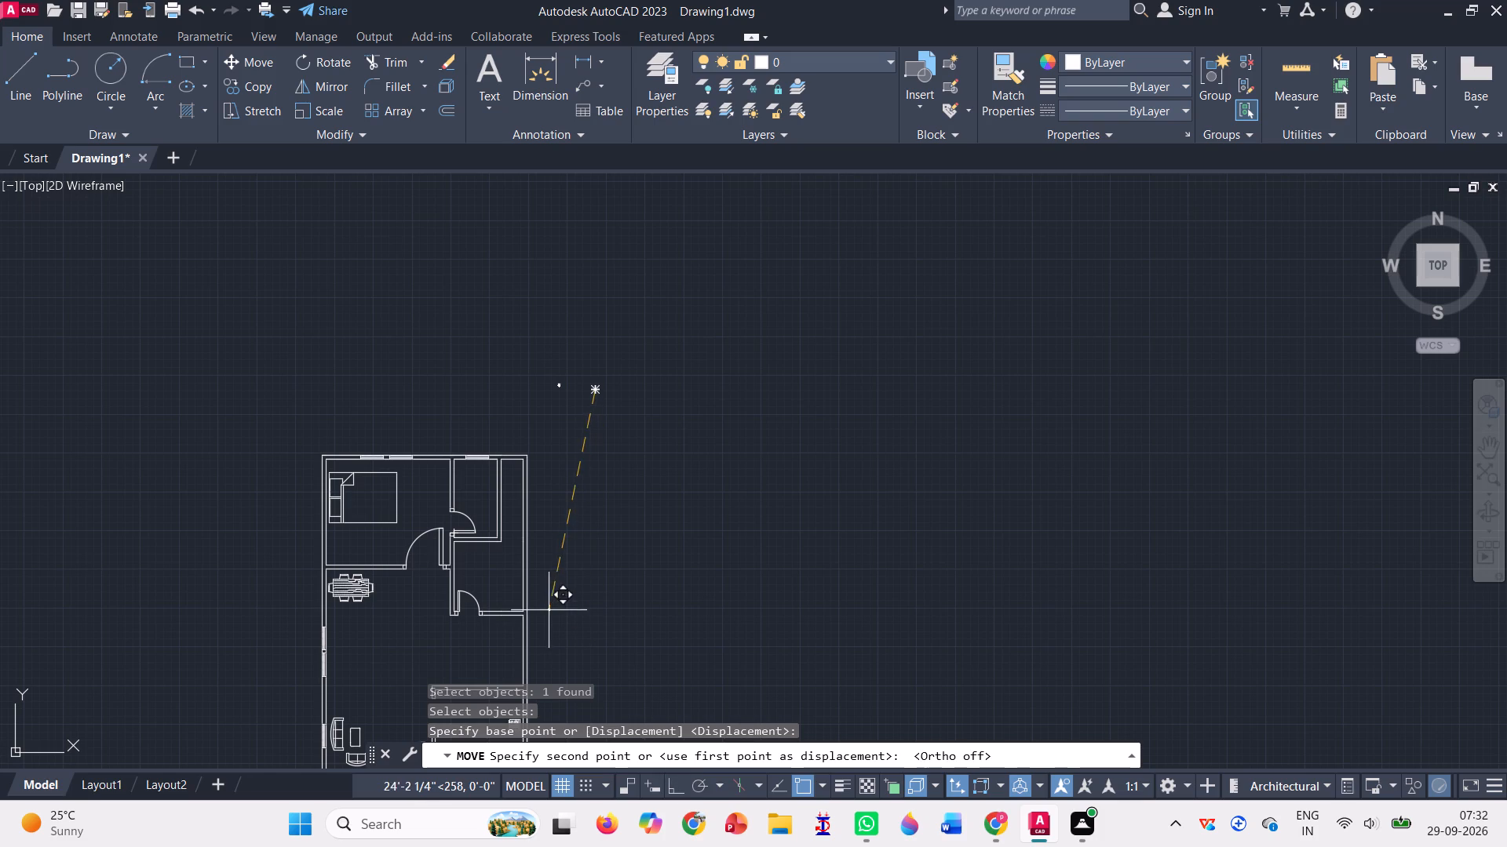
{"action": "scroll", "coordinate": [485, 606], "scroll_direction": "up", "scroll_amount": 4}
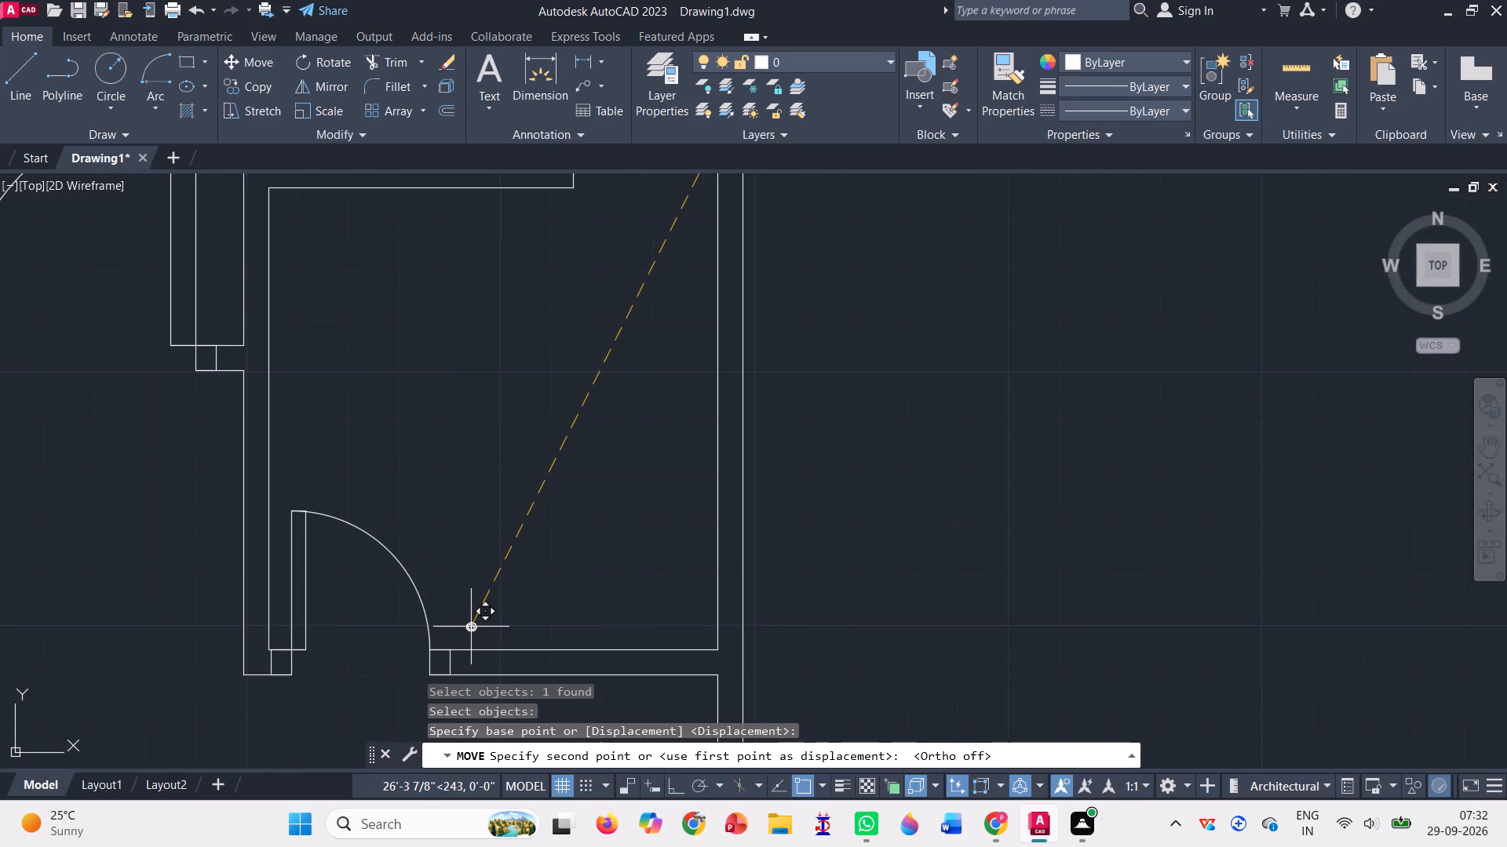
{"action": "left_click", "coordinate": [481, 626]}
Scale the oval washbasin in the right-hand bathroom up from its lower left until it is about a quarter of the room's width.
{"action": "scroll", "coordinate": [549, 572], "scroll_direction": "down", "scroll_amount": 2}
{"action": "scroll", "coordinate": [605, 492], "scroll_direction": "down", "scroll_amount": 3}
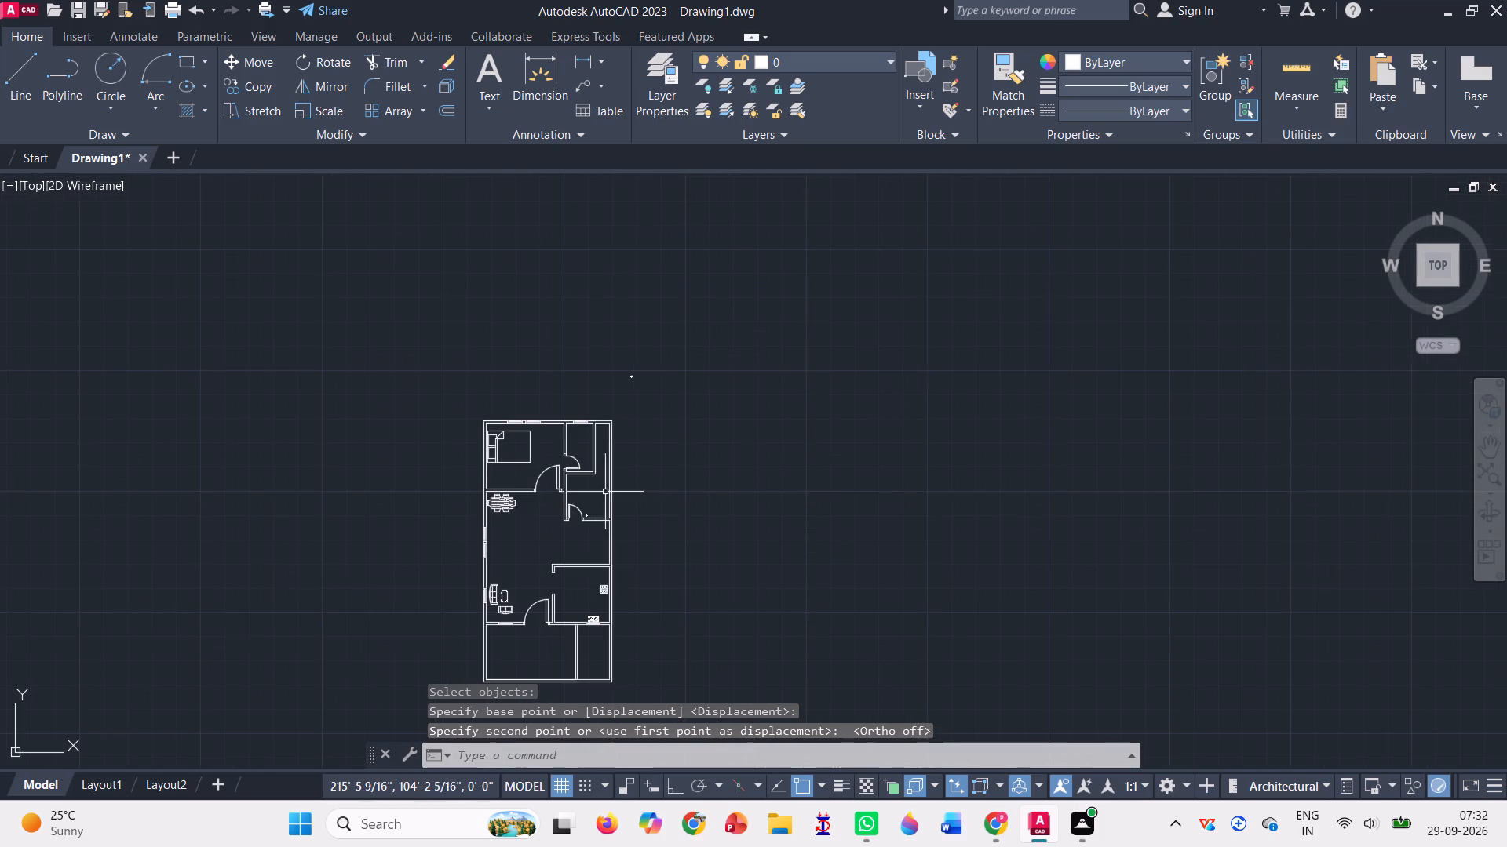
{"action": "left_click", "coordinate": [313, 111]}
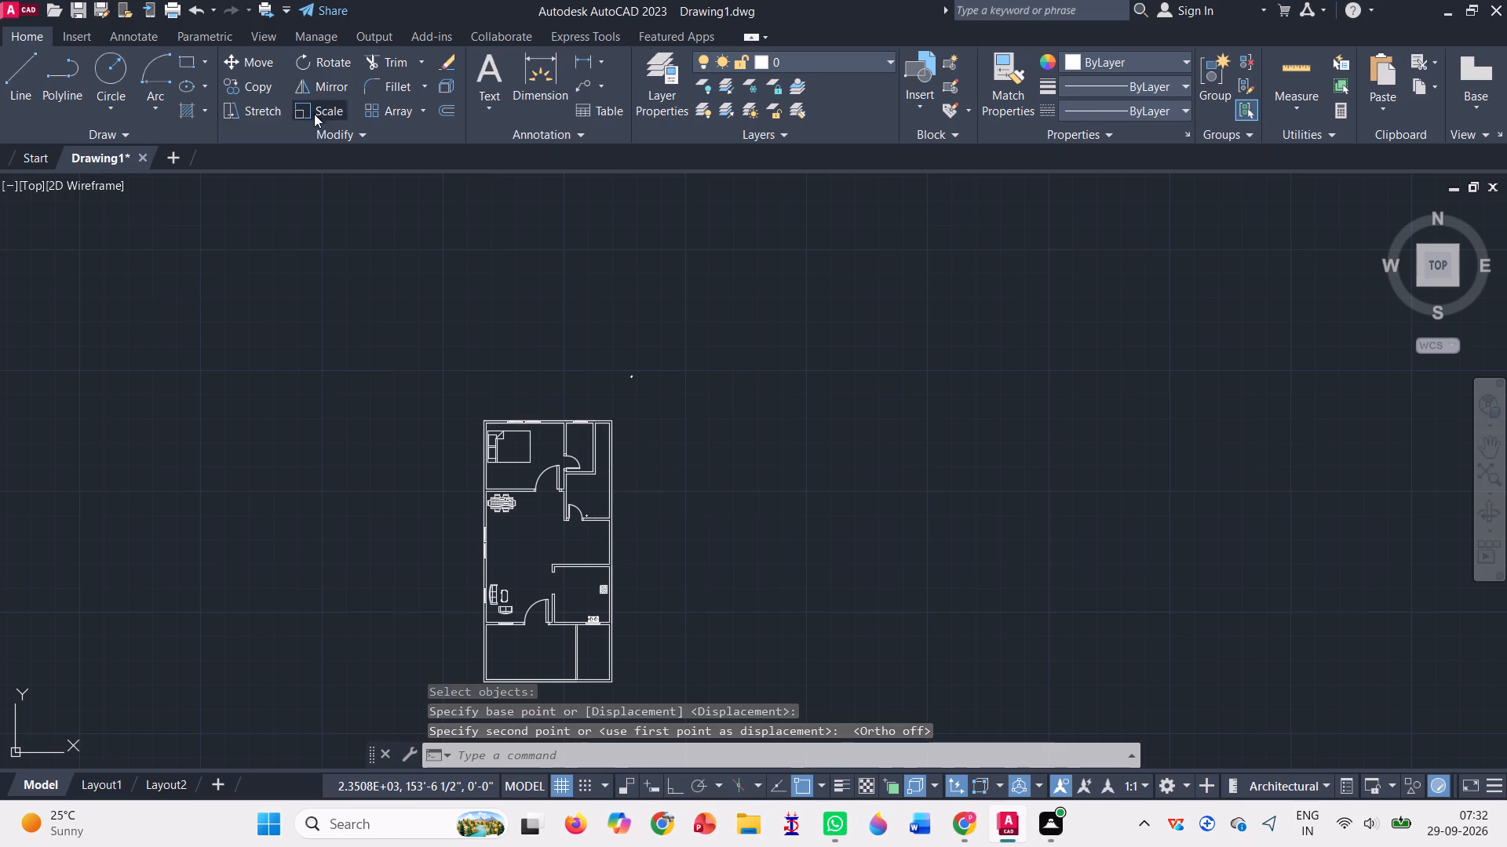
{"action": "scroll", "coordinate": [584, 522], "scroll_direction": "up", "scroll_amount": 5}
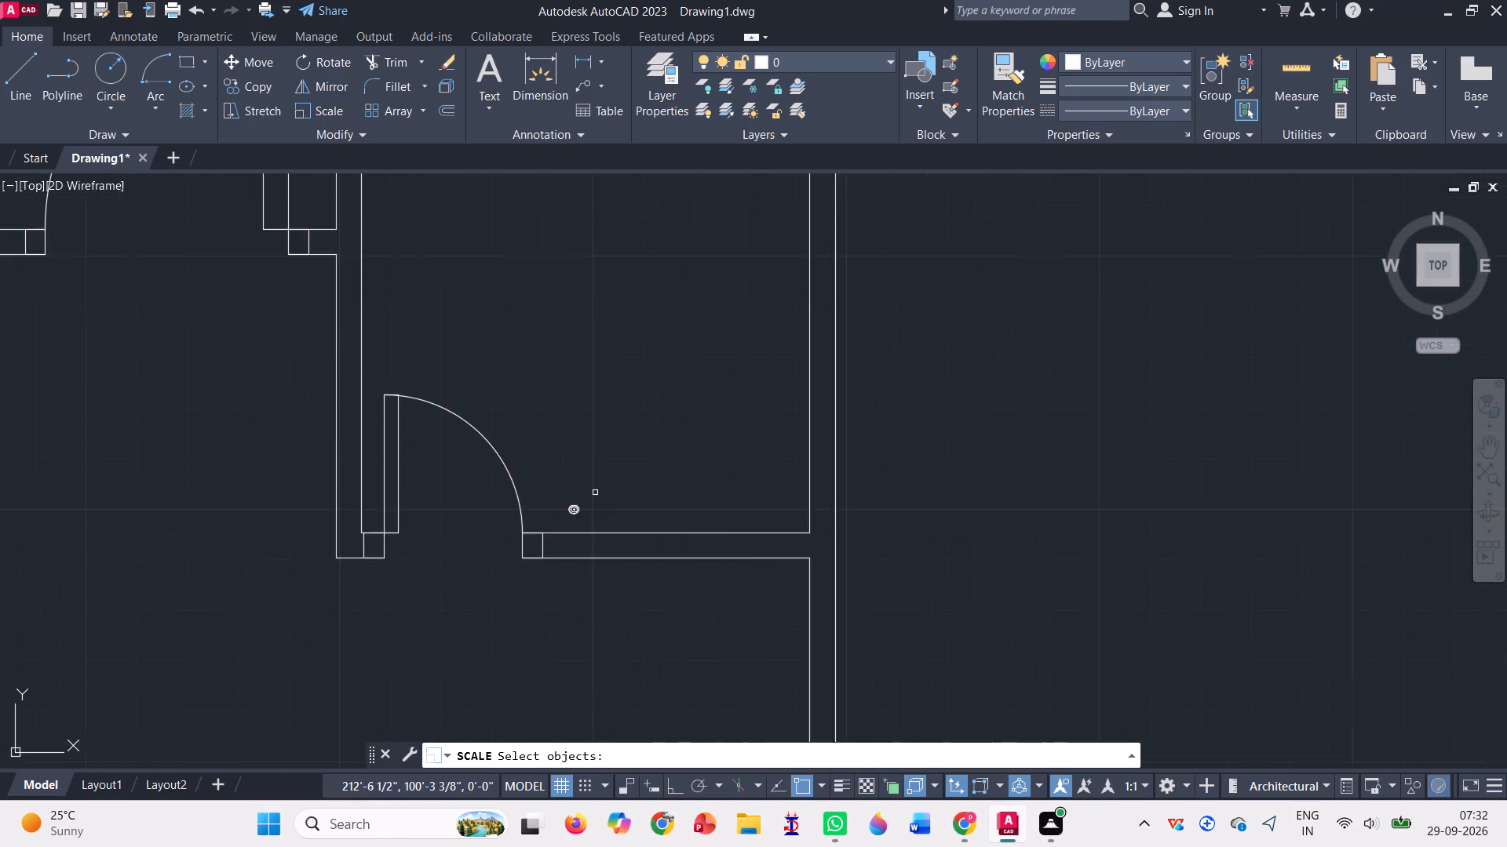
{"action": "scroll", "coordinate": [595, 493], "scroll_direction": "up", "scroll_amount": 1}
{"action": "left_click", "coordinate": [556, 518]}
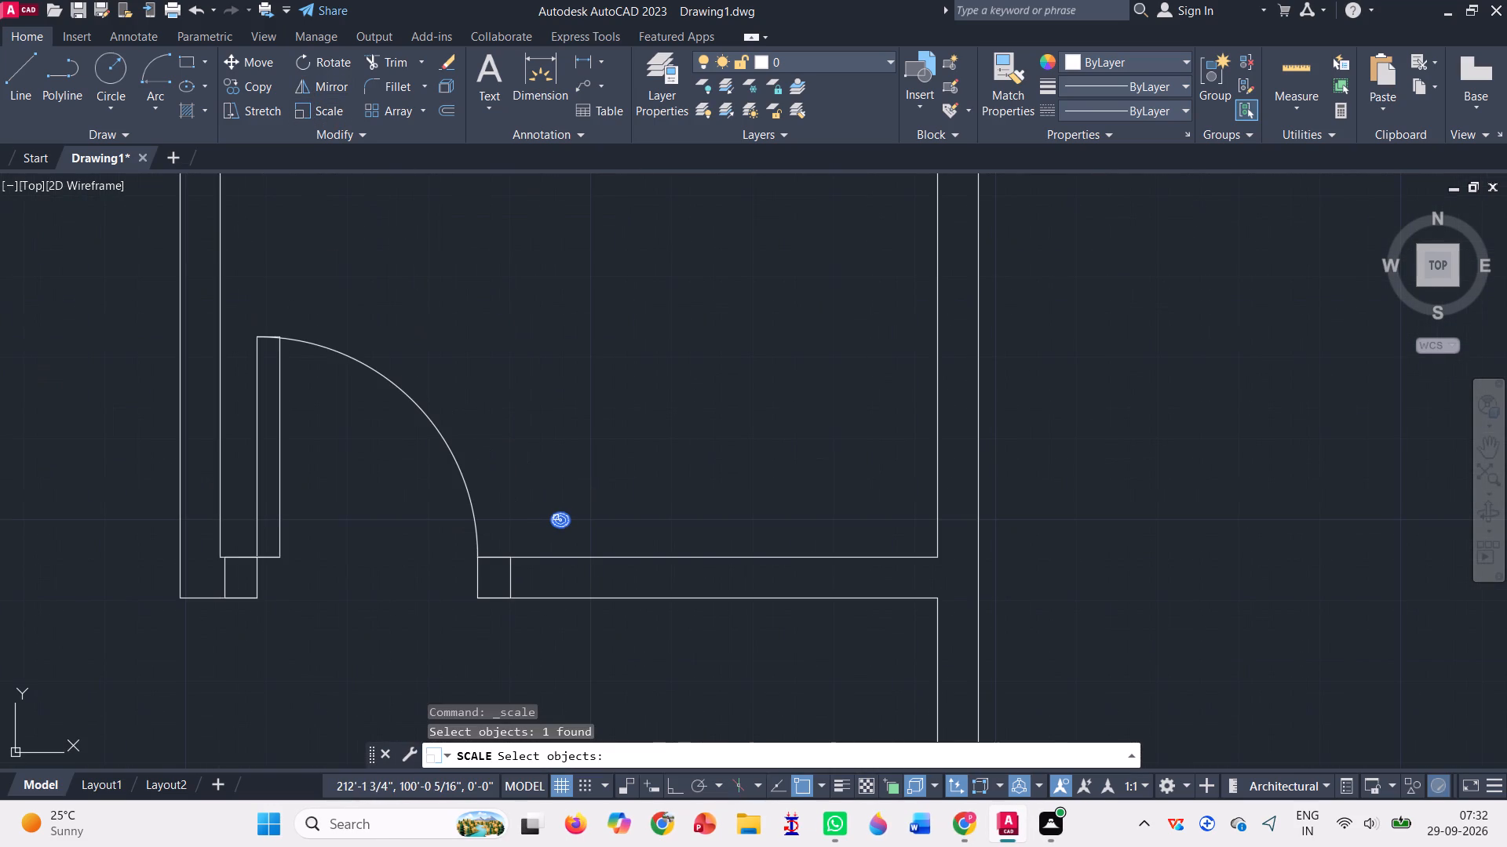
{"action": "key", "text": "Return"}
{"action": "scroll", "coordinate": [546, 531], "scroll_direction": "up", "scroll_amount": 3}
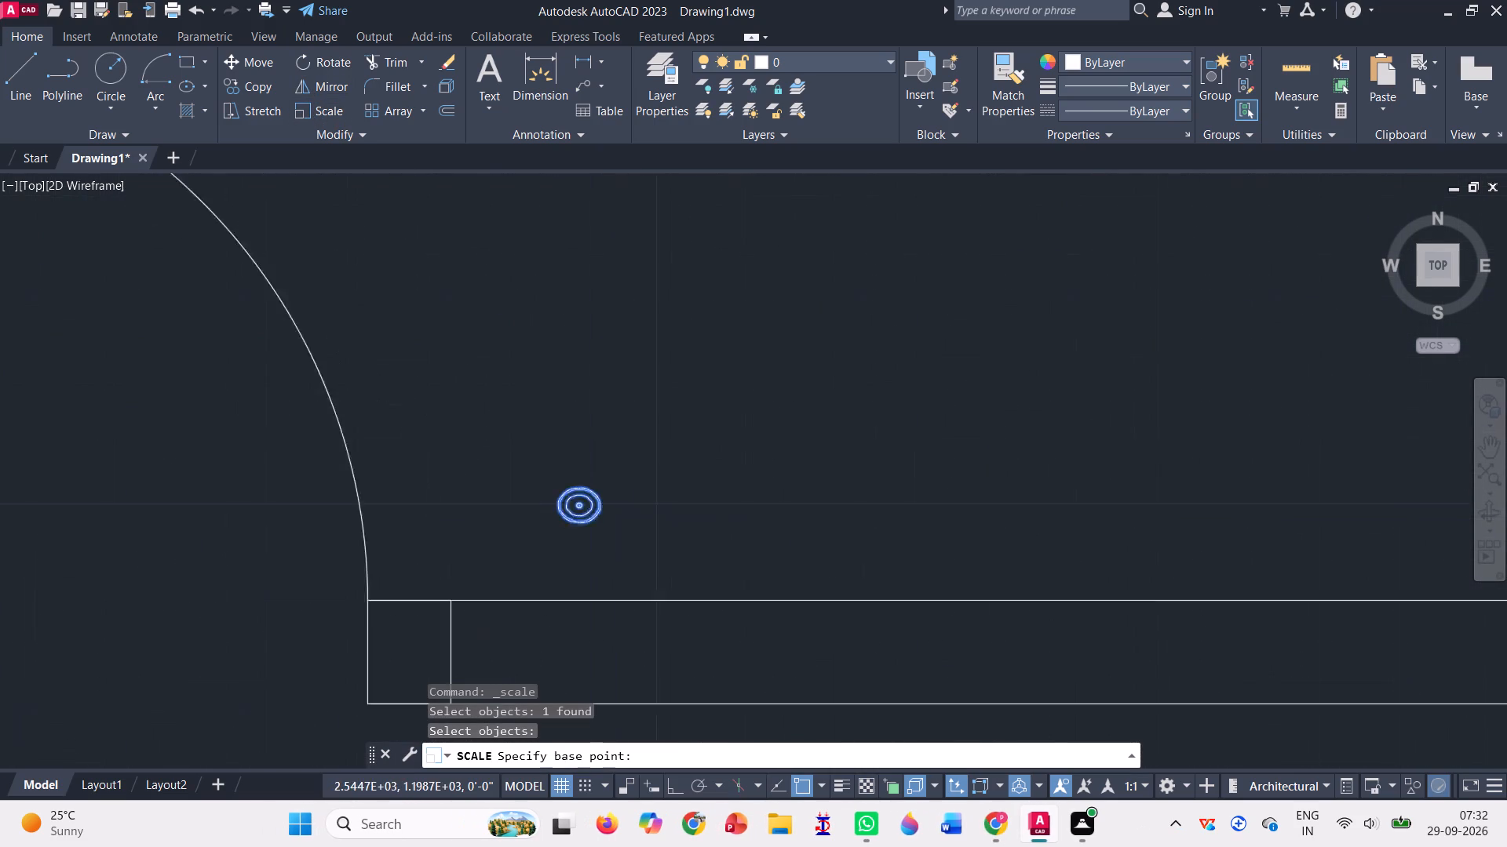
{"action": "left_click", "coordinate": [570, 510]}
{"action": "scroll", "coordinate": [570, 510], "scroll_direction": "down", "scroll_amount": 7}
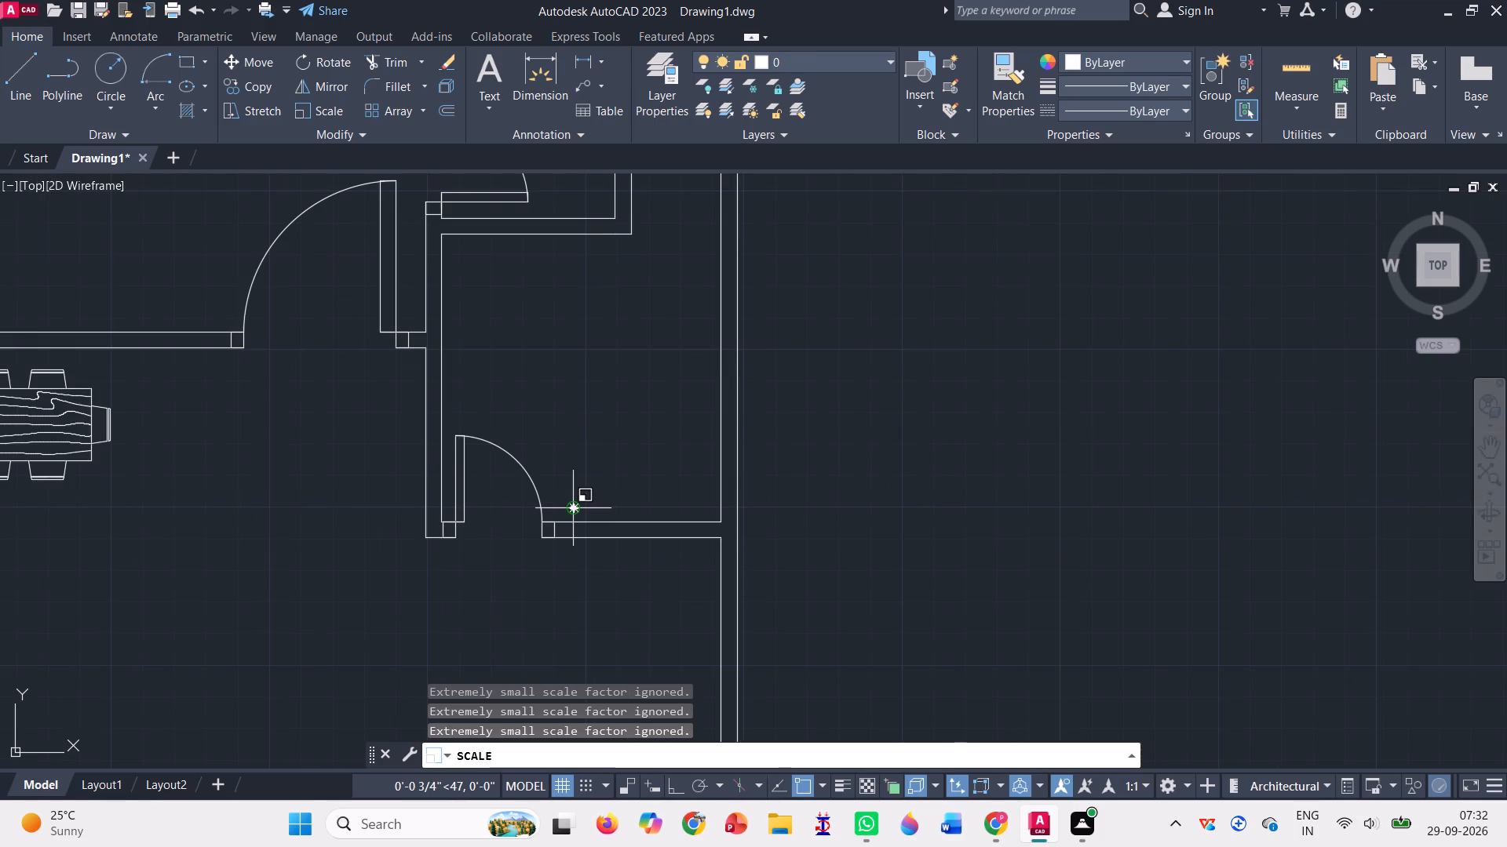
{"action": "scroll", "coordinate": [572, 508], "scroll_direction": "down", "scroll_amount": 2}
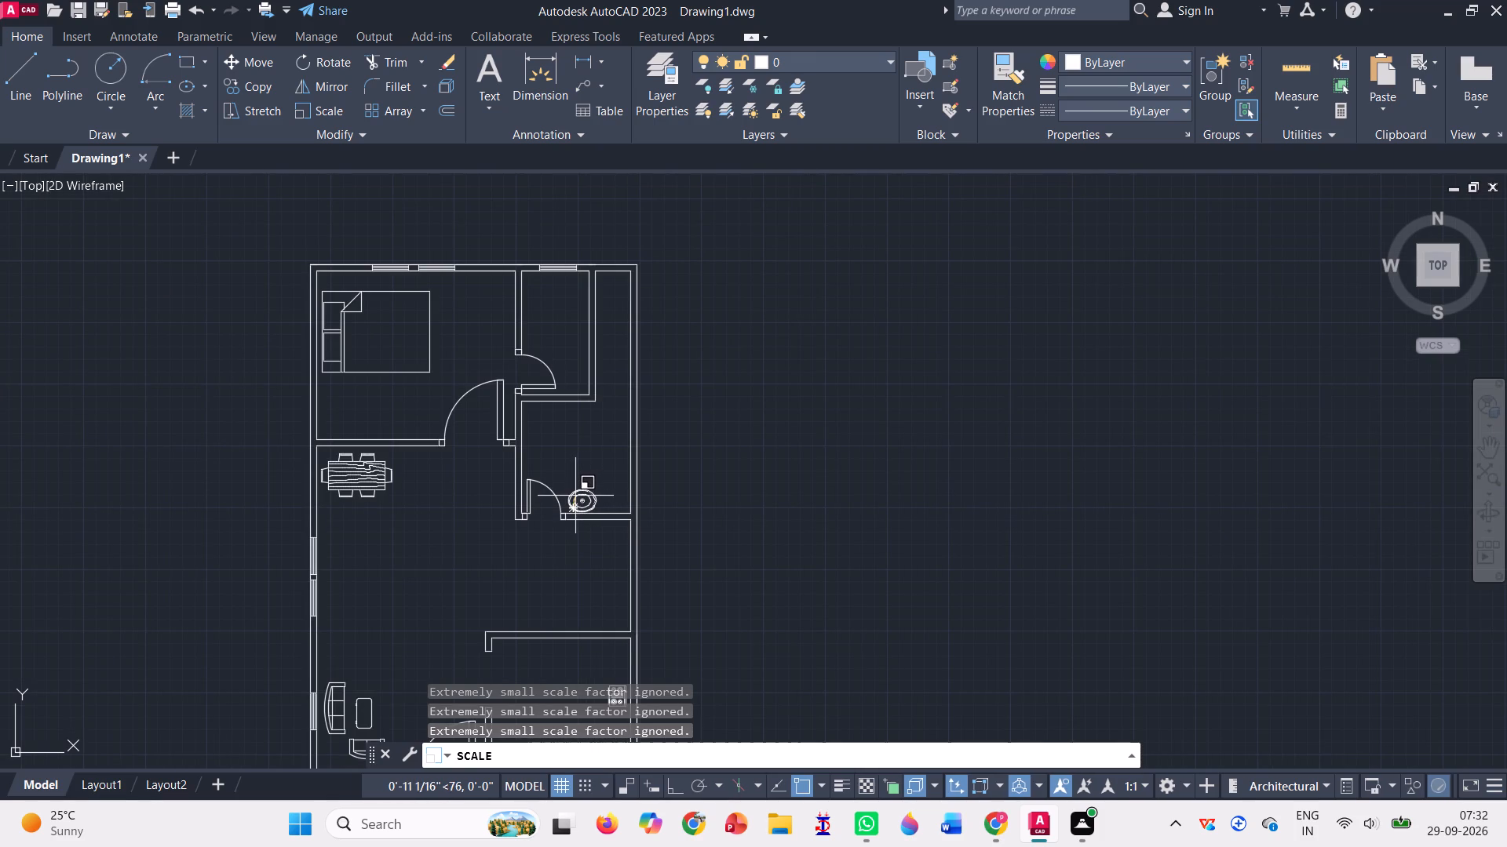
{"action": "left_click", "coordinate": [575, 496]}
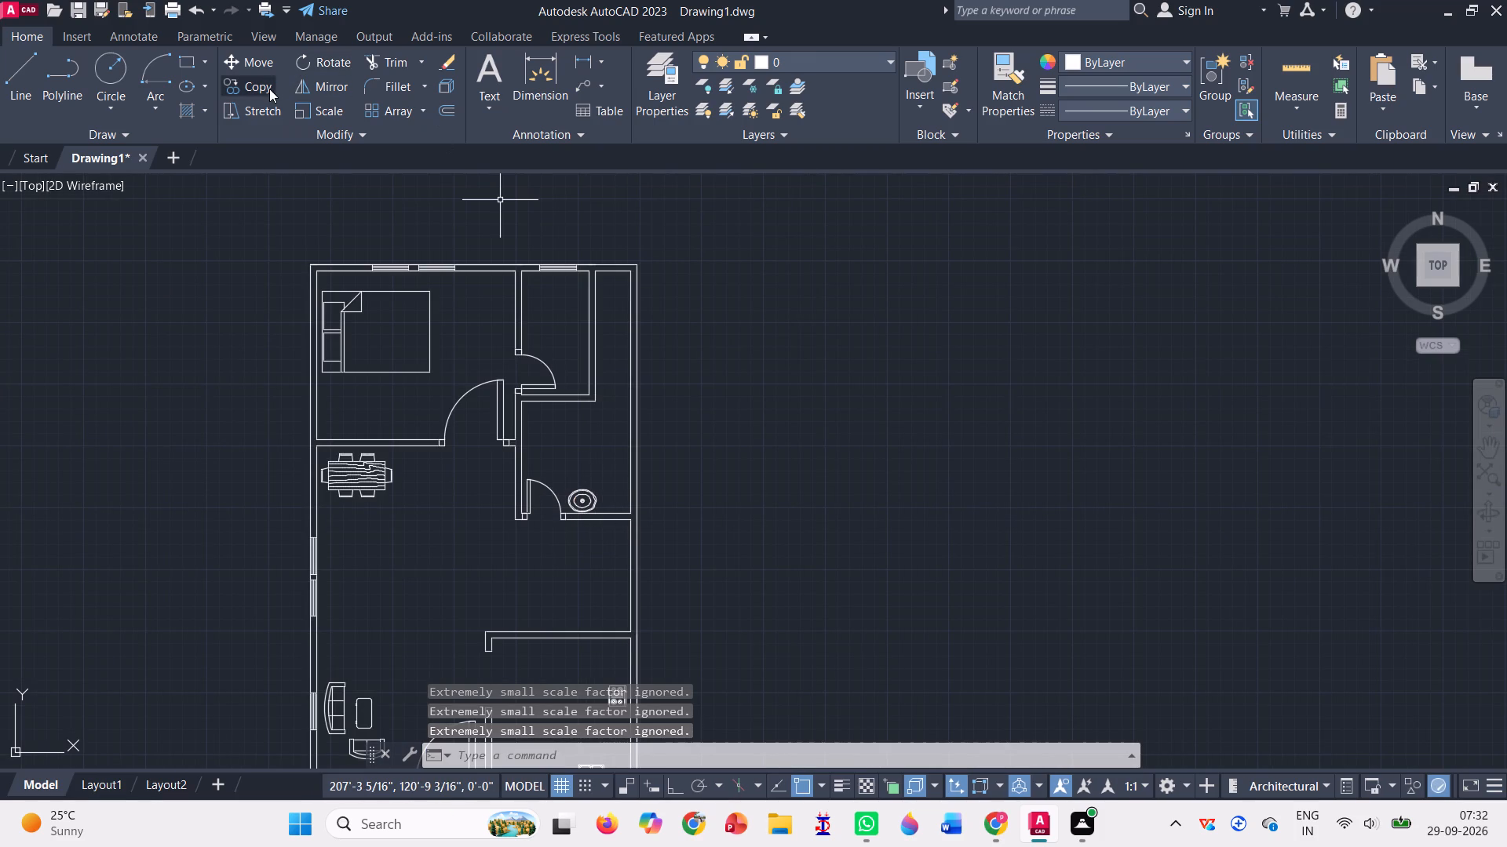
Copy the enlarged washbasin into the upper bathroom, beside its door and just above the bottom wall.
{"action": "left_click", "coordinate": [269, 89]}
{"action": "left_click", "coordinate": [585, 513]}
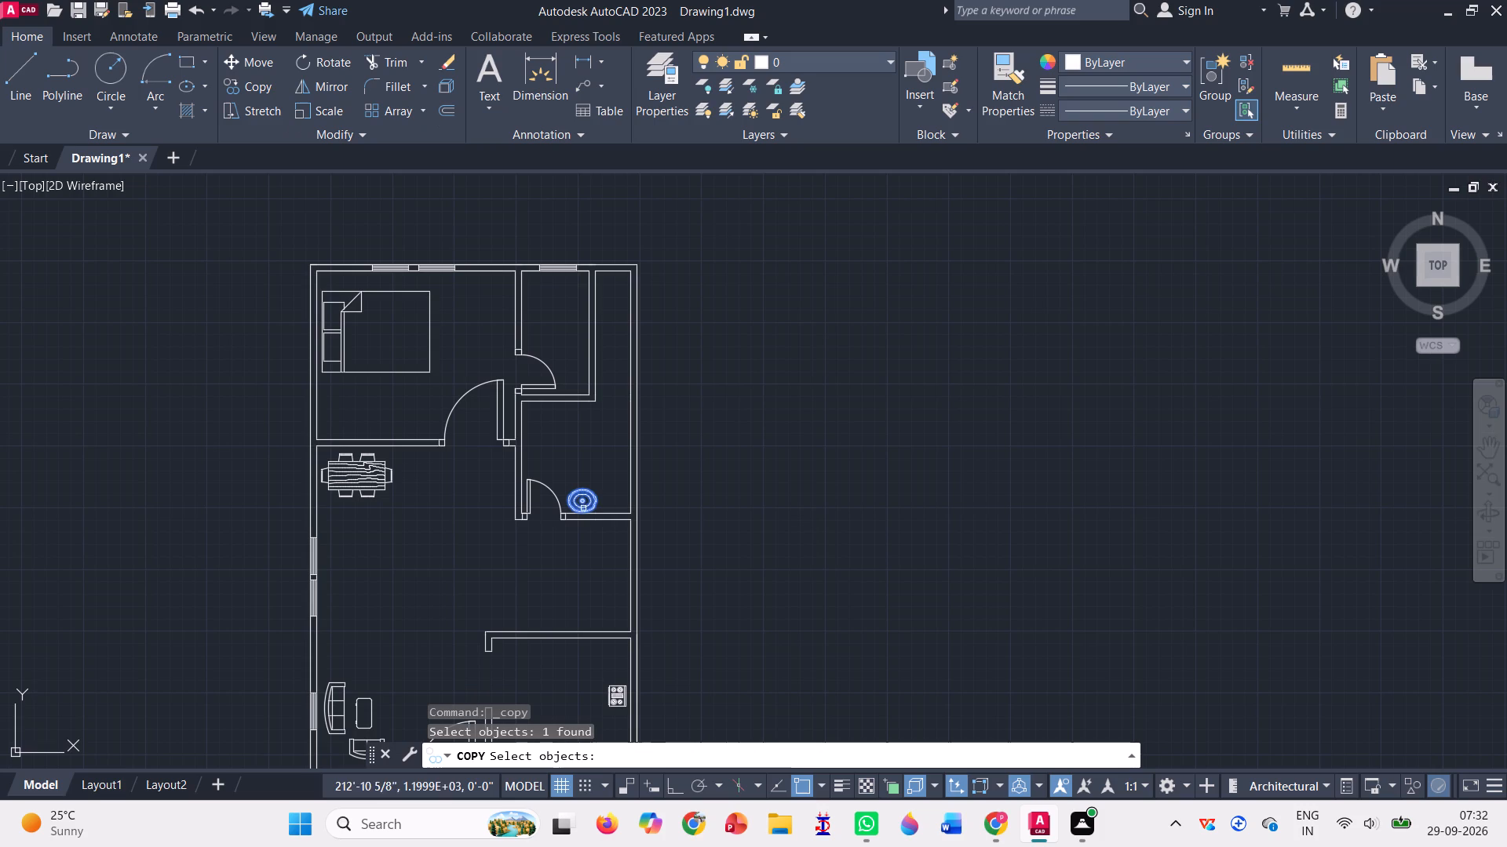
{"action": "key", "text": "Return"}
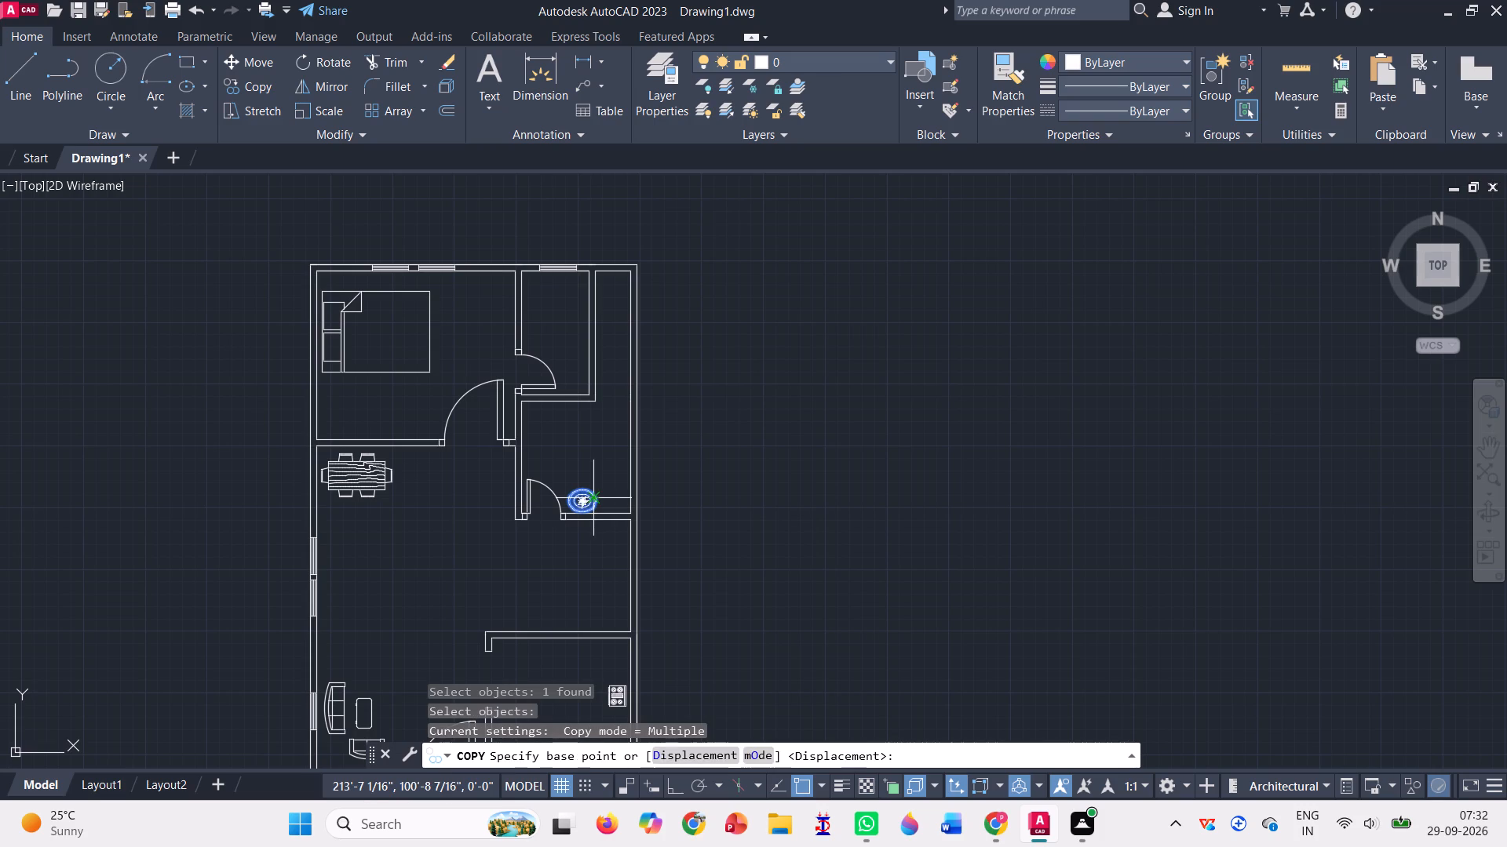
{"action": "left_click", "coordinate": [578, 503]}
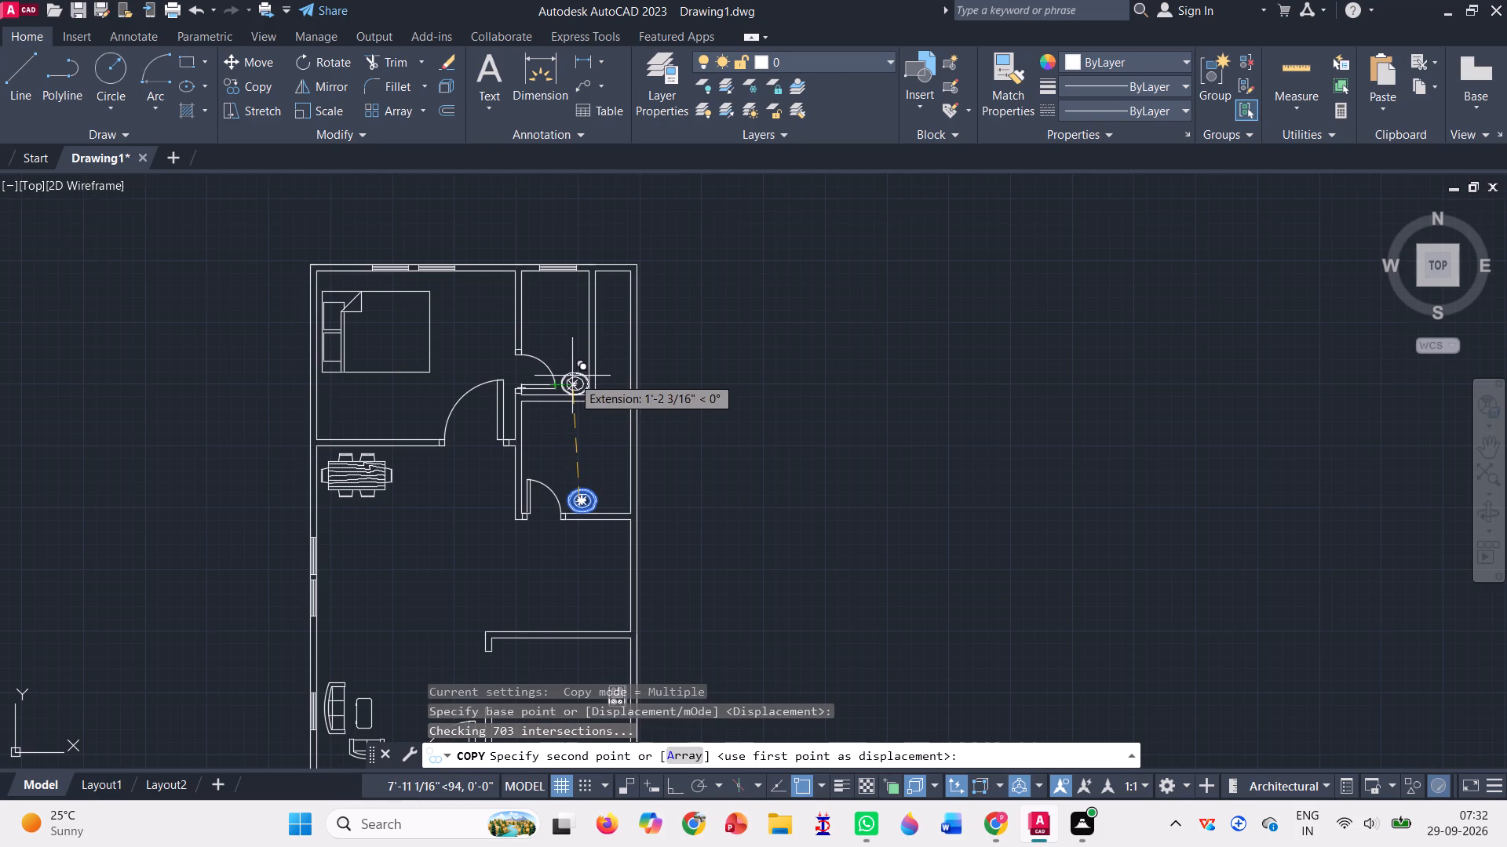
{"action": "scroll", "coordinate": [572, 376], "scroll_direction": "up", "scroll_amount": 4}
{"action": "left_click", "coordinate": [567, 379]}
{"action": "scroll", "coordinate": [567, 379], "scroll_direction": "down", "scroll_amount": 3}
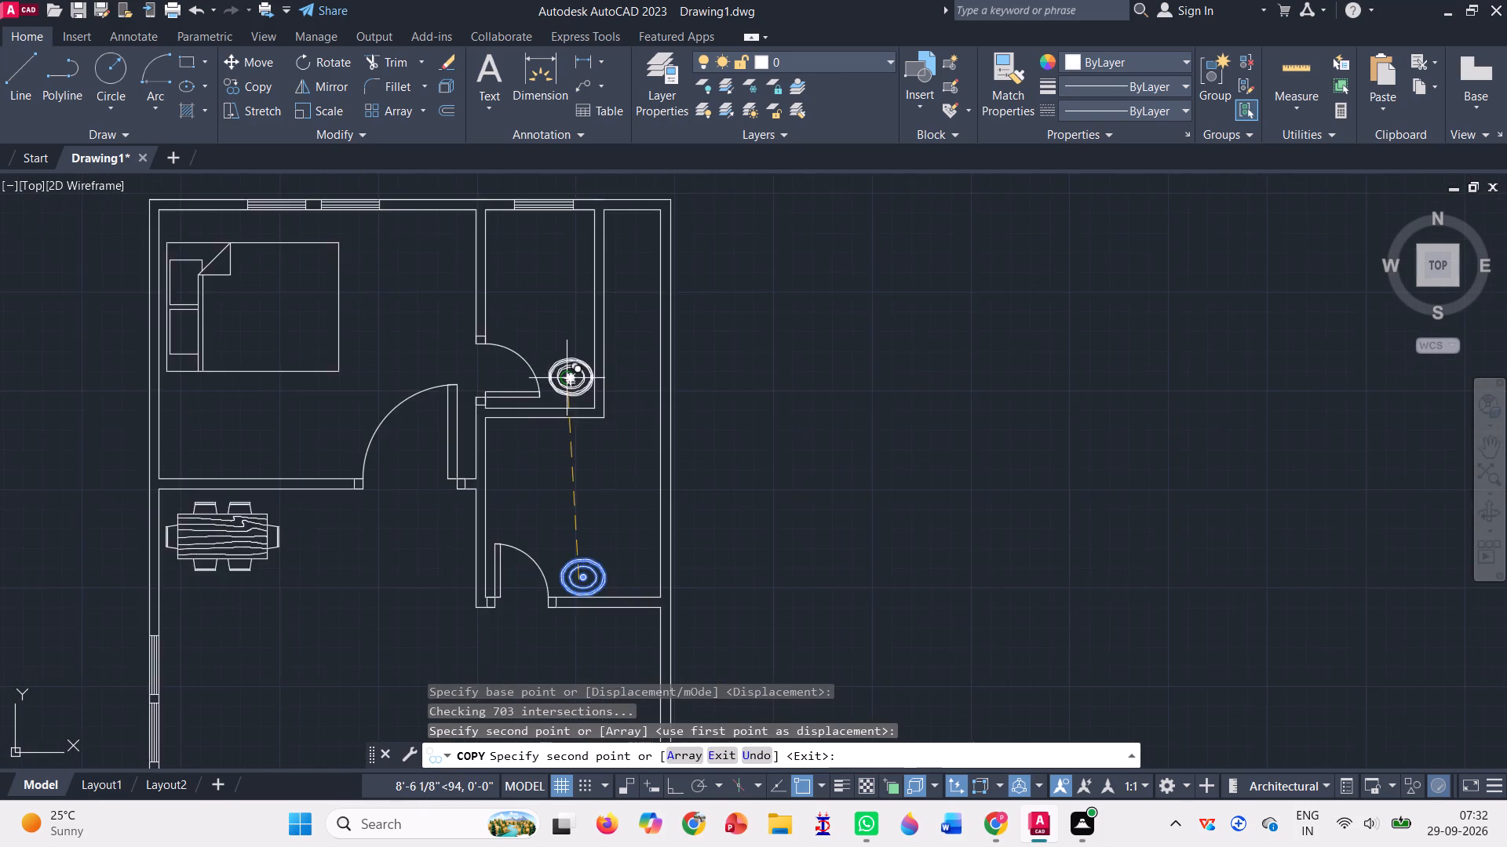
{"action": "scroll", "coordinate": [567, 379], "scroll_direction": "down", "scroll_amount": 2}
{"action": "key", "text": "Escape"}
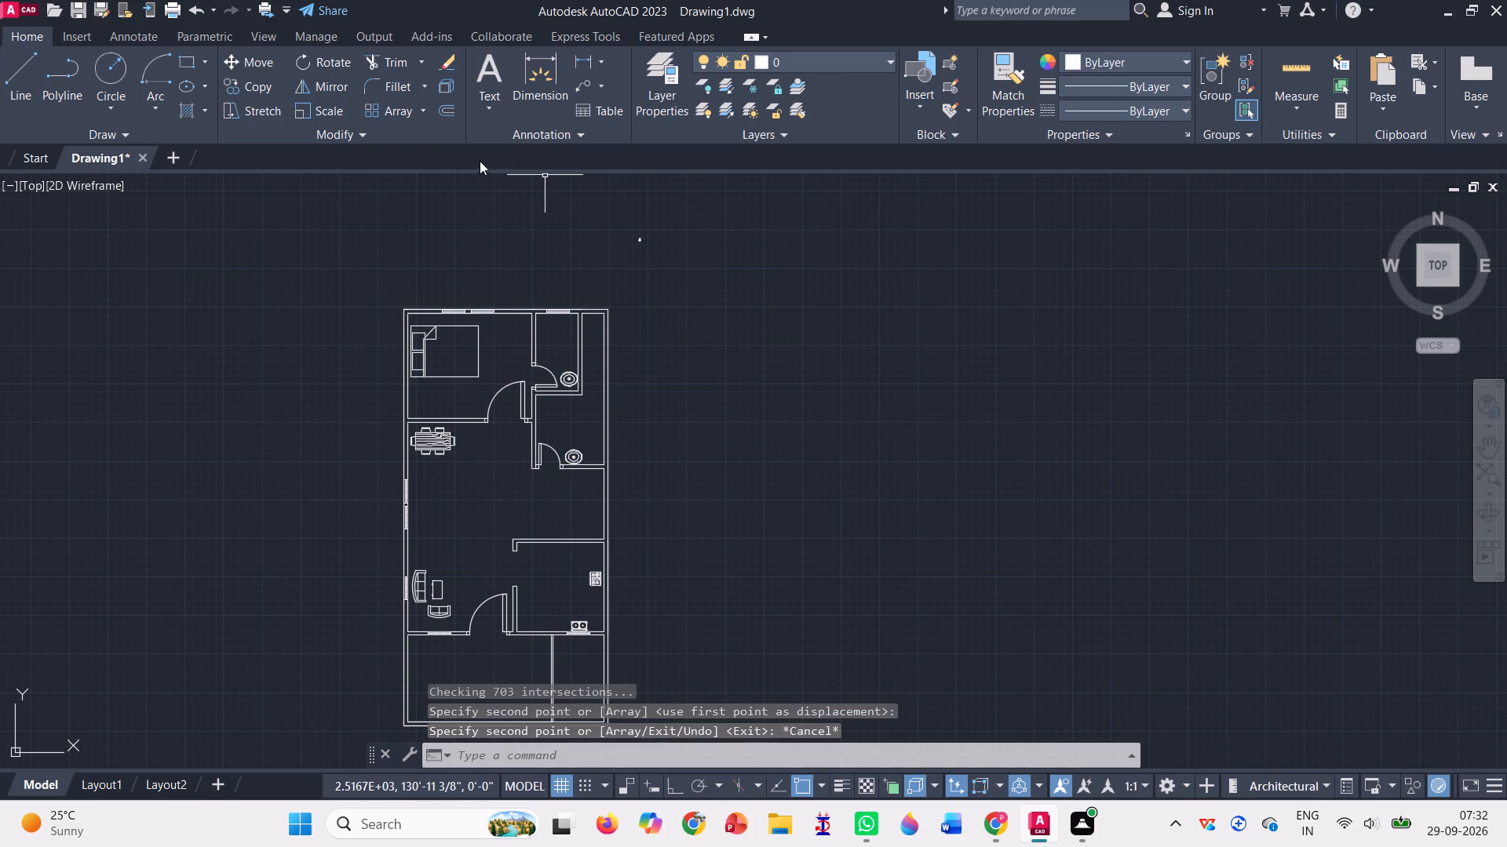
With Ortho on, rotate the toilet outside the plan 90° clockwise about its tank's upper right corner, so the bowl points left.
{"action": "left_click", "coordinate": [334, 65]}
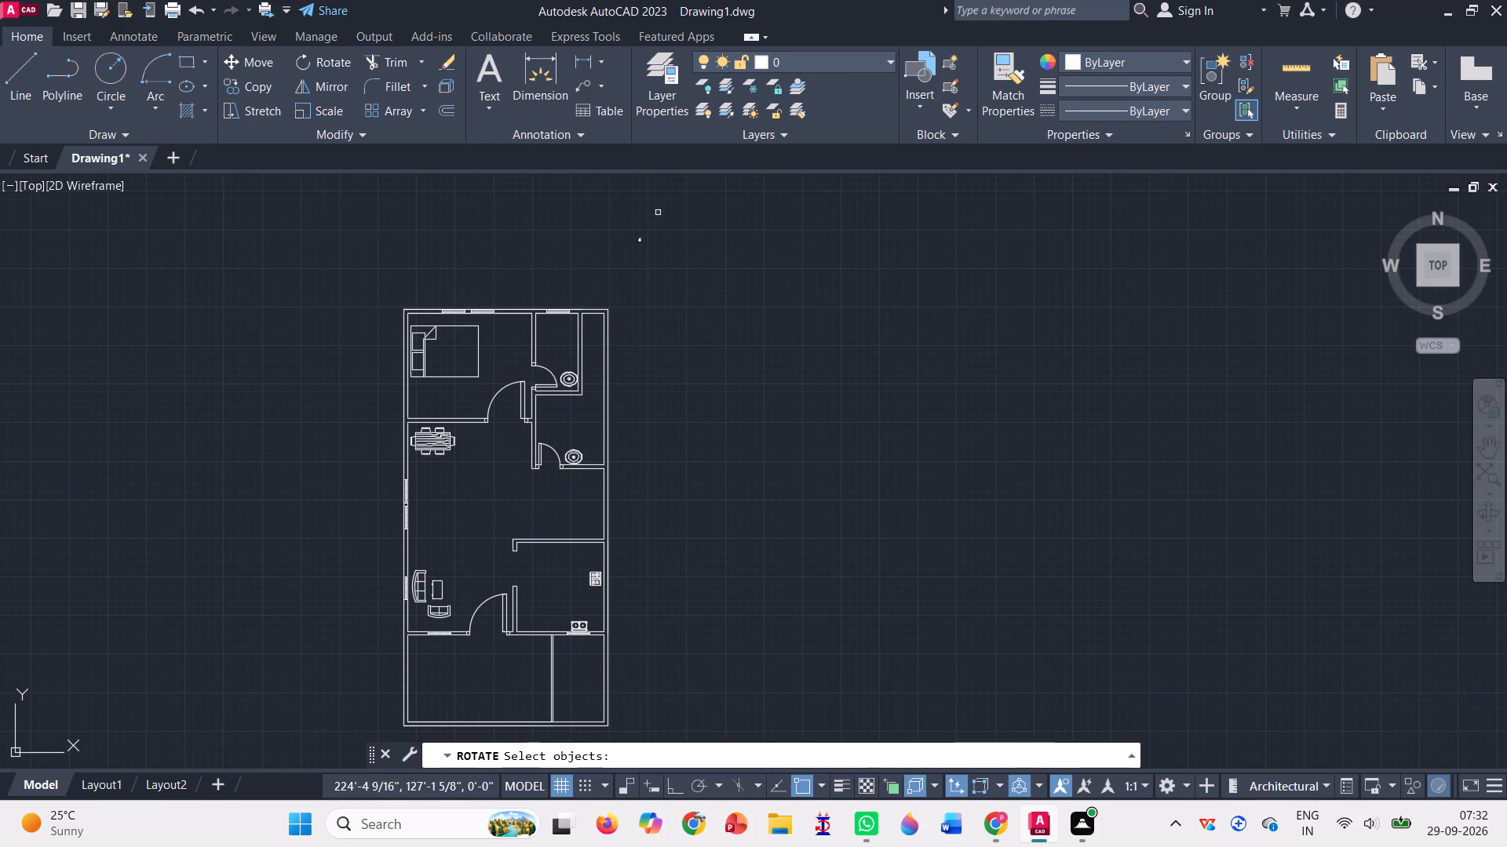
{"action": "scroll", "coordinate": [646, 218], "scroll_direction": "up", "scroll_amount": 4}
{"action": "scroll", "coordinate": [600, 301], "scroll_direction": "up", "scroll_amount": 1}
{"action": "left_click", "coordinate": [587, 402]}
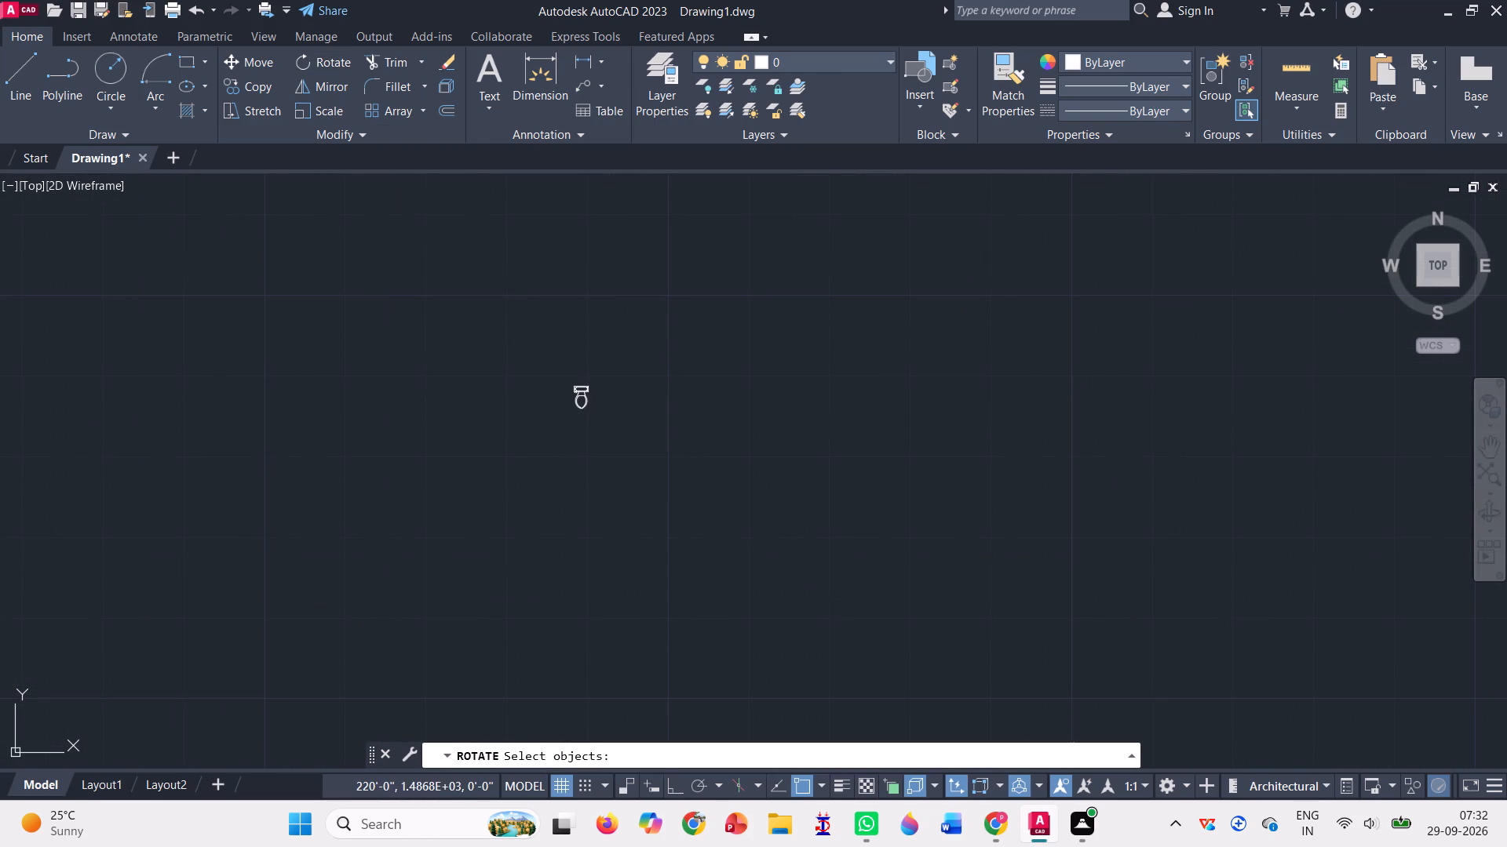
{"action": "key", "text": "Return"}
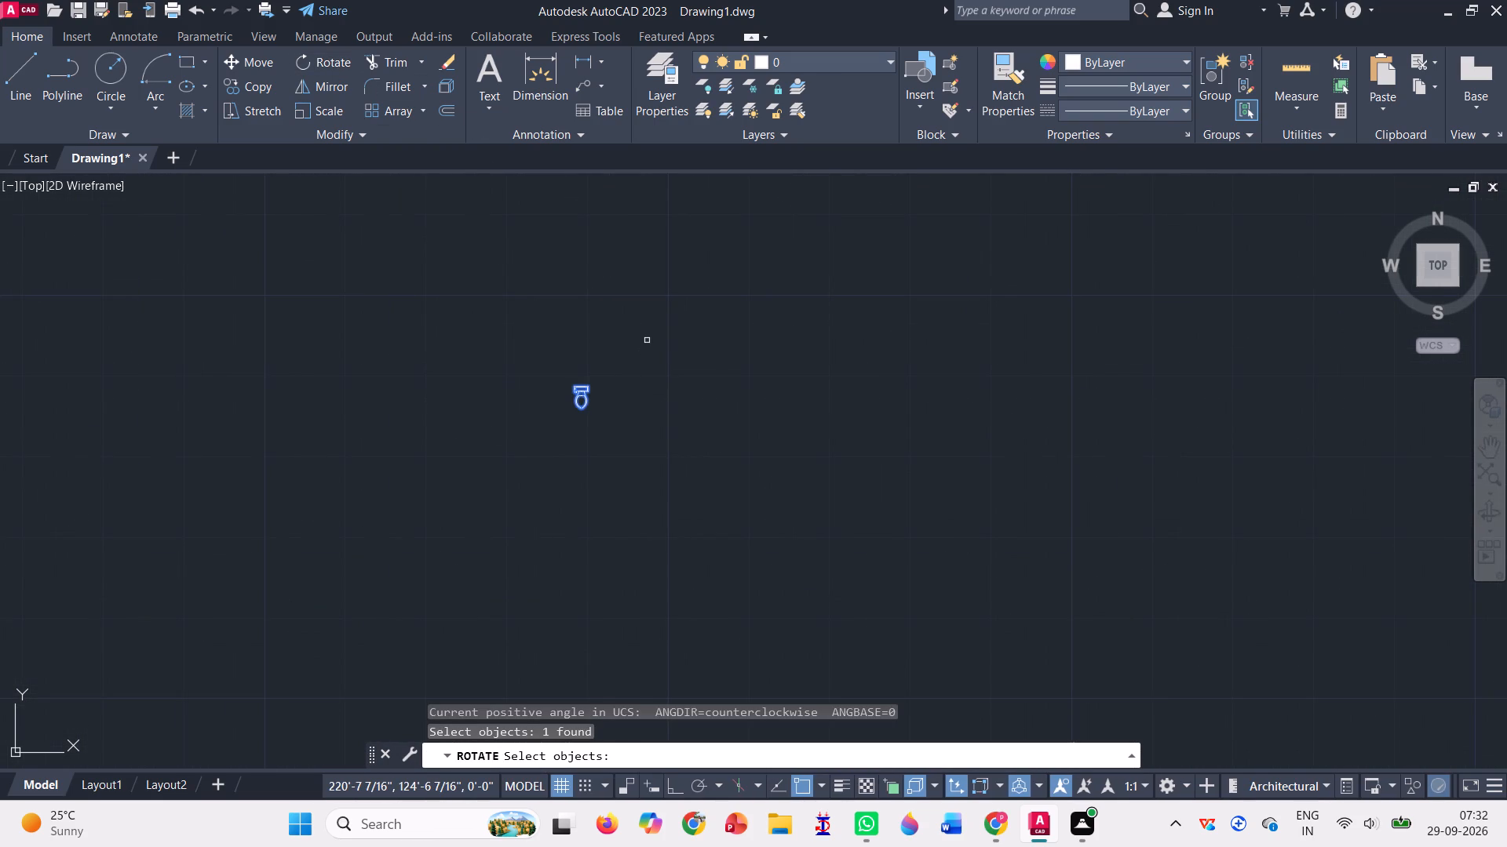
{"action": "scroll", "coordinate": [567, 399], "scroll_direction": "up", "scroll_amount": 4}
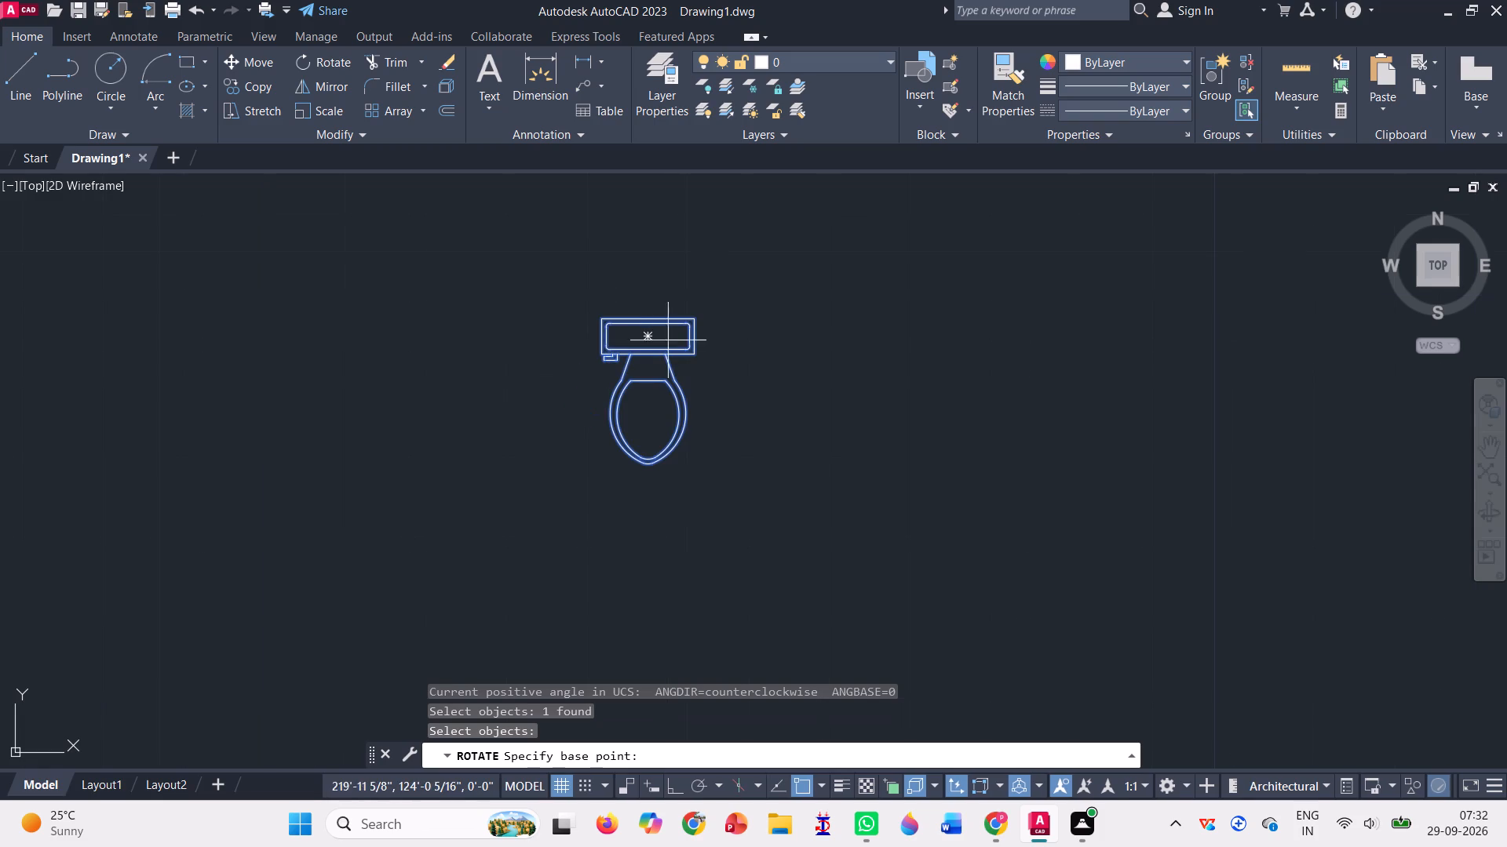
{"action": "left_click", "coordinate": [699, 316]}
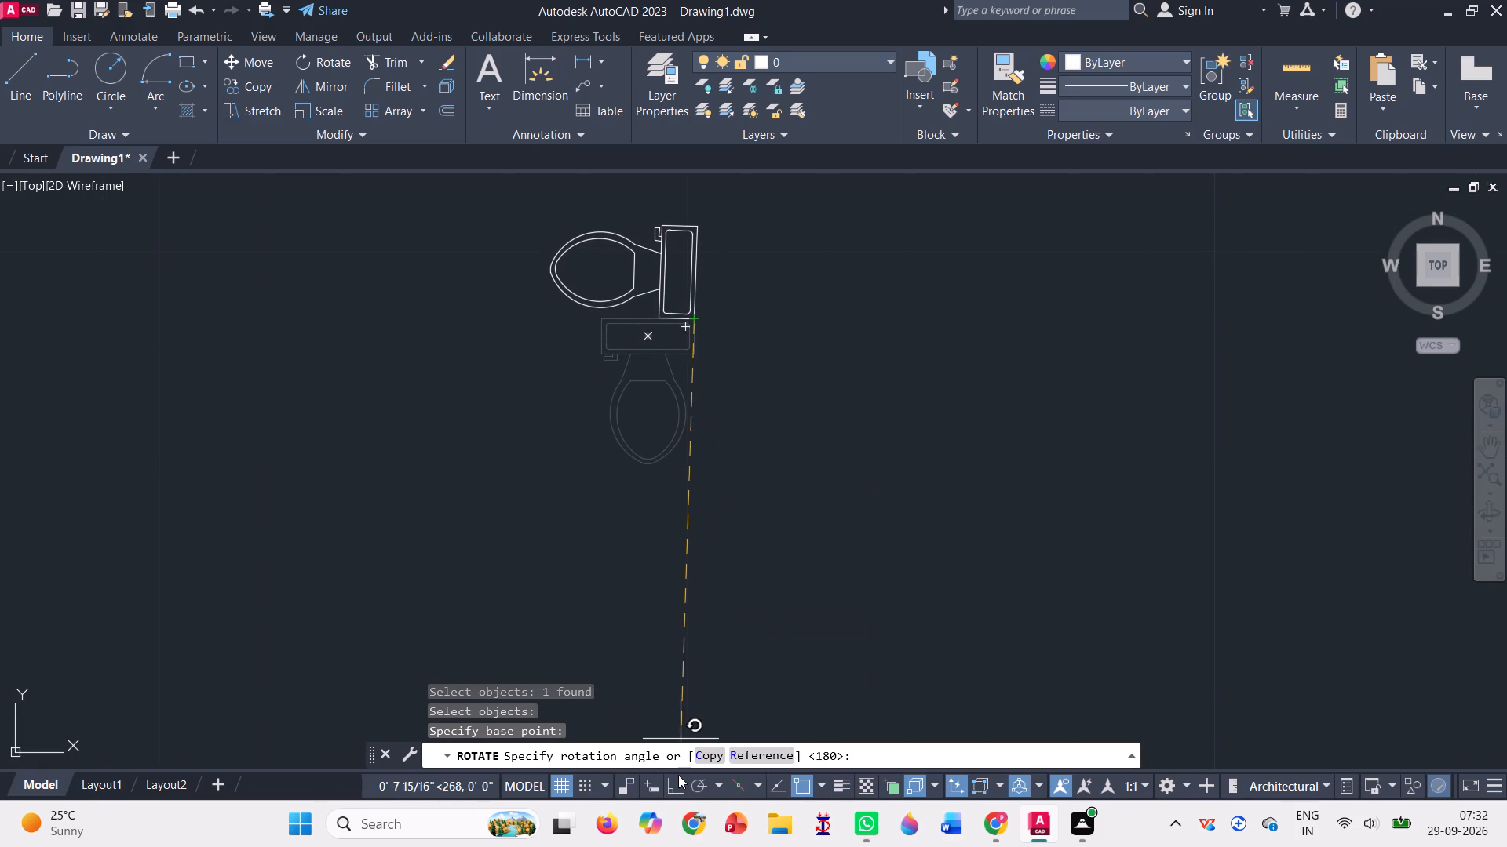
{"action": "left_click", "coordinate": [678, 786]}
{"action": "left_click", "coordinate": [728, 520]}
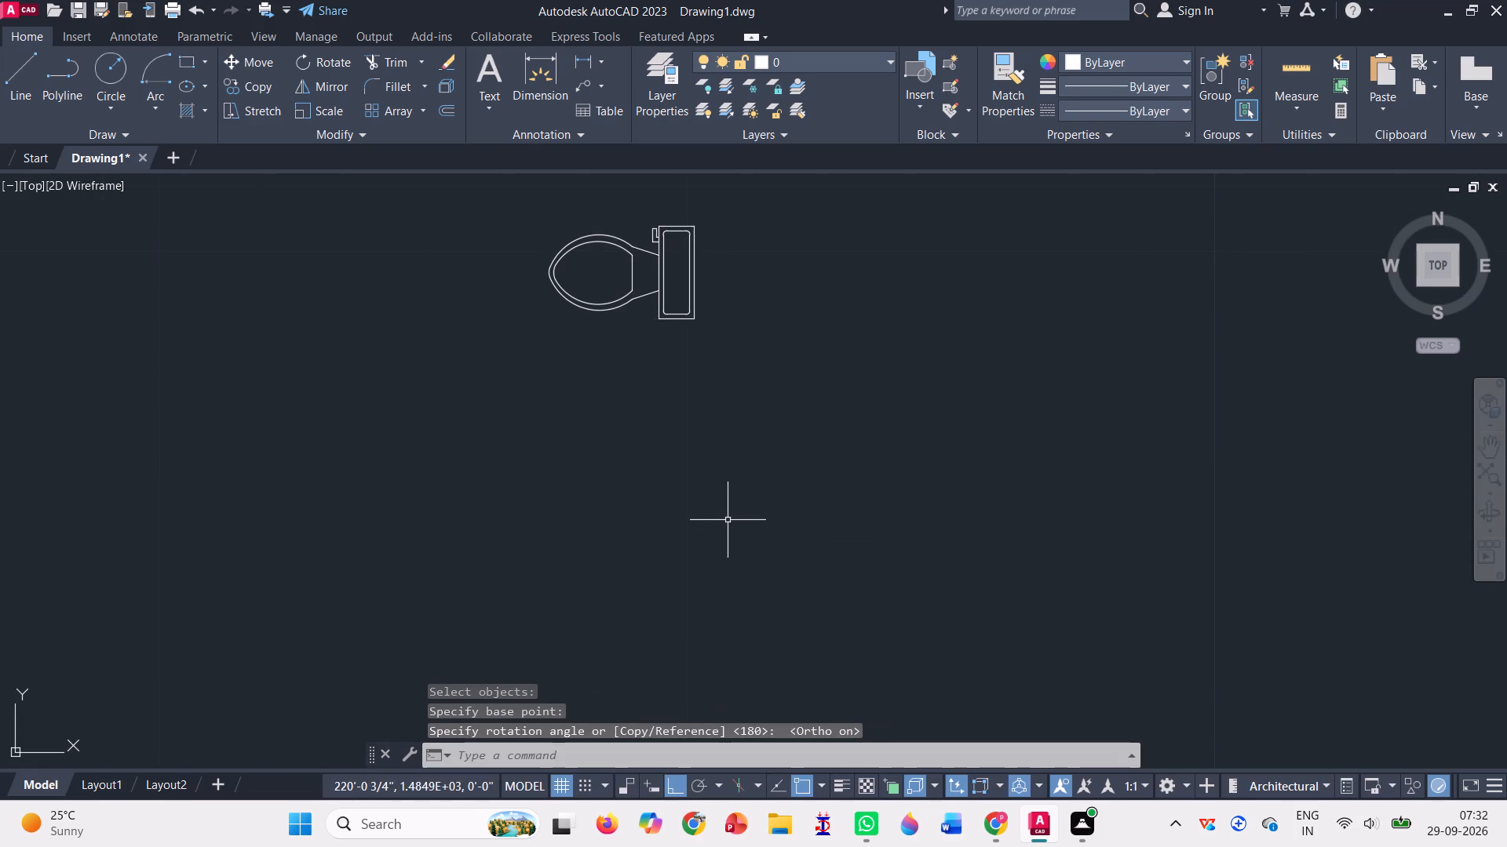
Turn Ortho off and move the toilet by its tank's upper right corner onto the upper bathroom's right wall, just below the top corner.
{"action": "scroll", "coordinate": [604, 353], "scroll_direction": "down", "scroll_amount": 2}
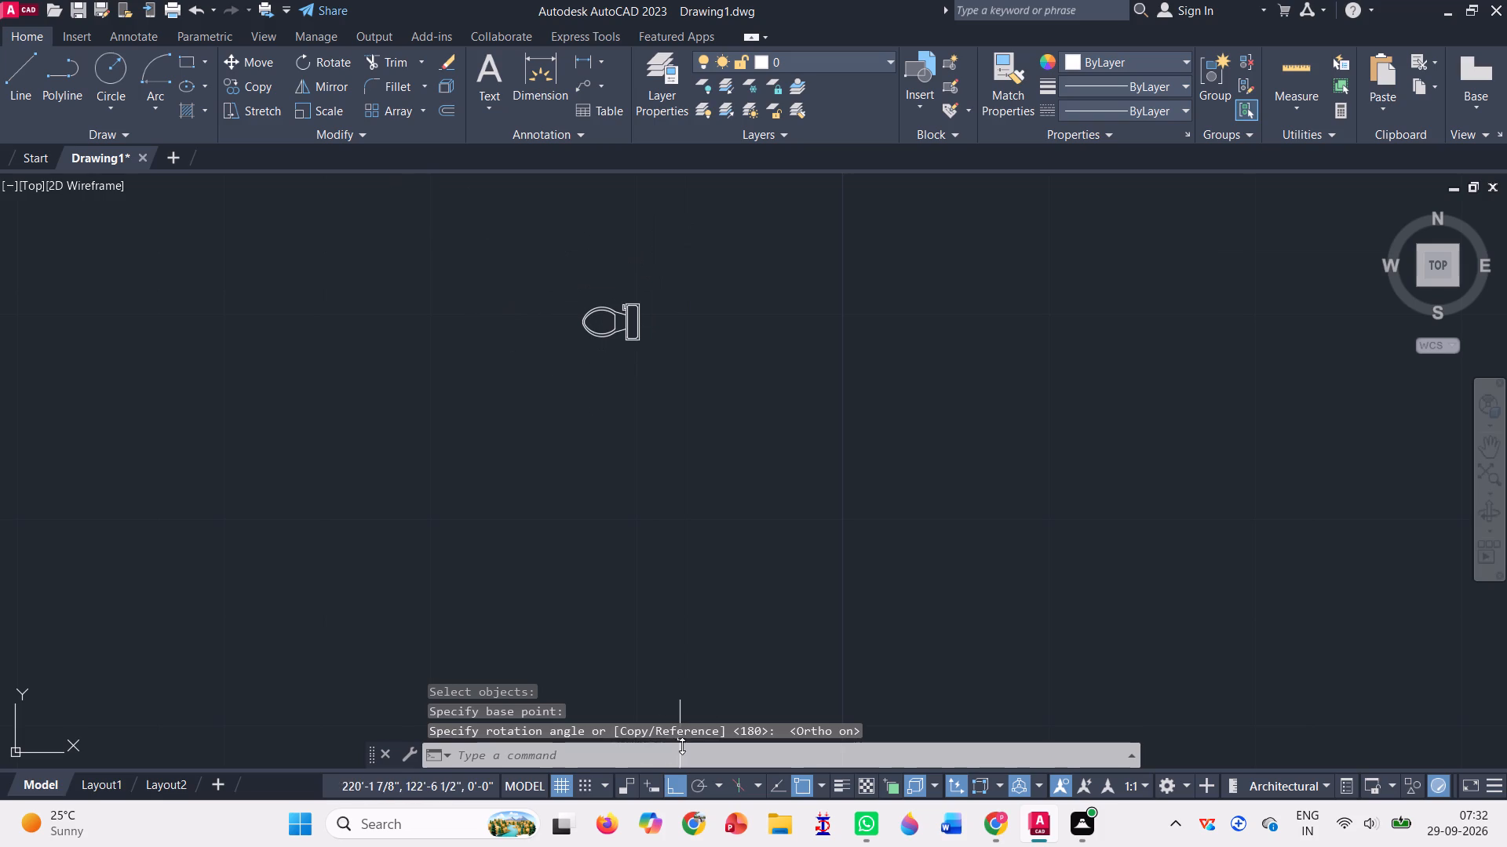
{"action": "left_click", "coordinate": [667, 794]}
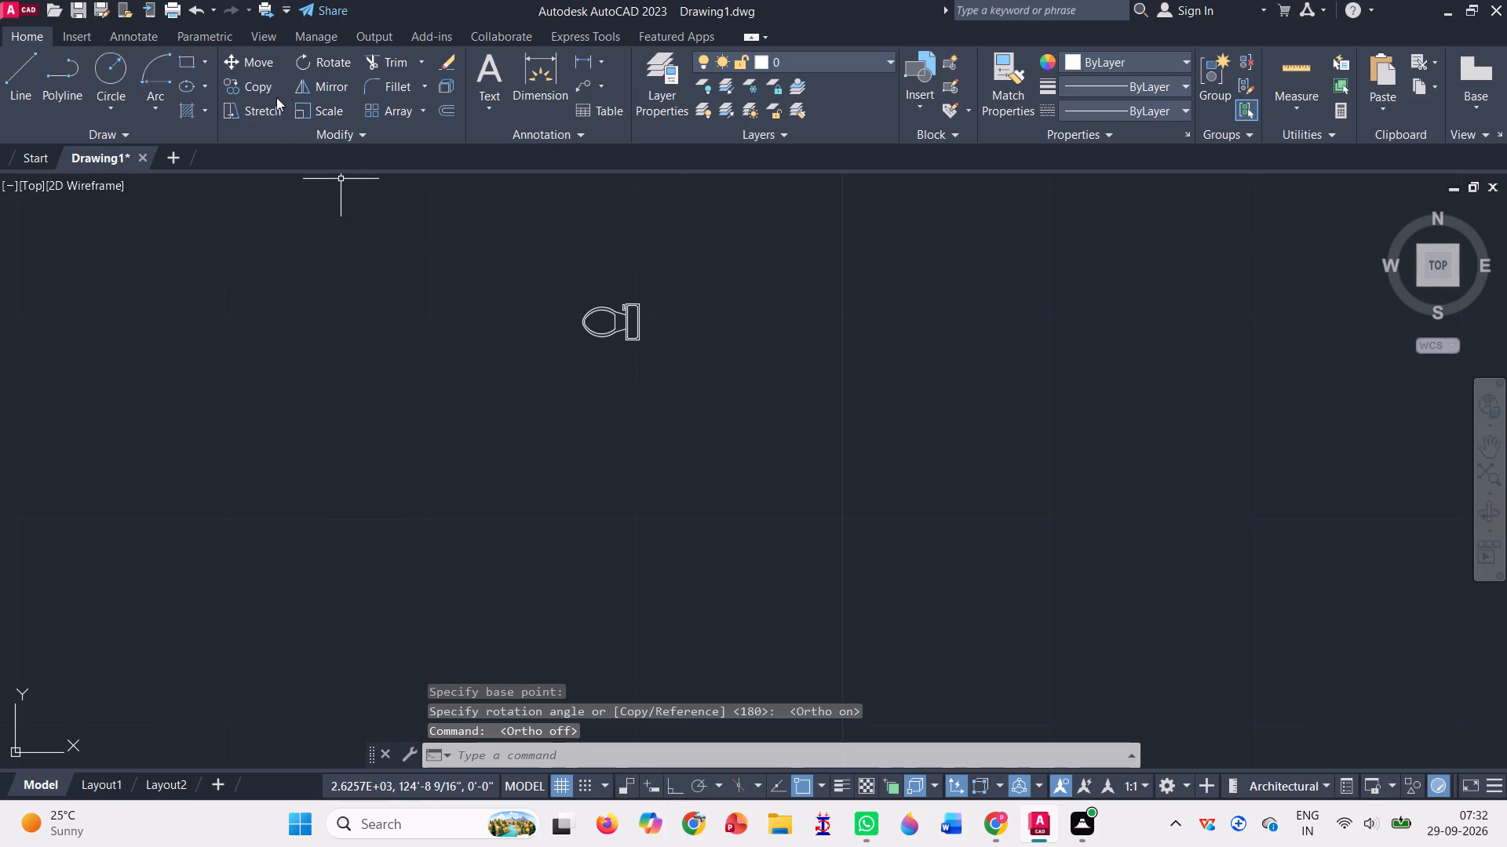
{"action": "left_click", "coordinate": [252, 67]}
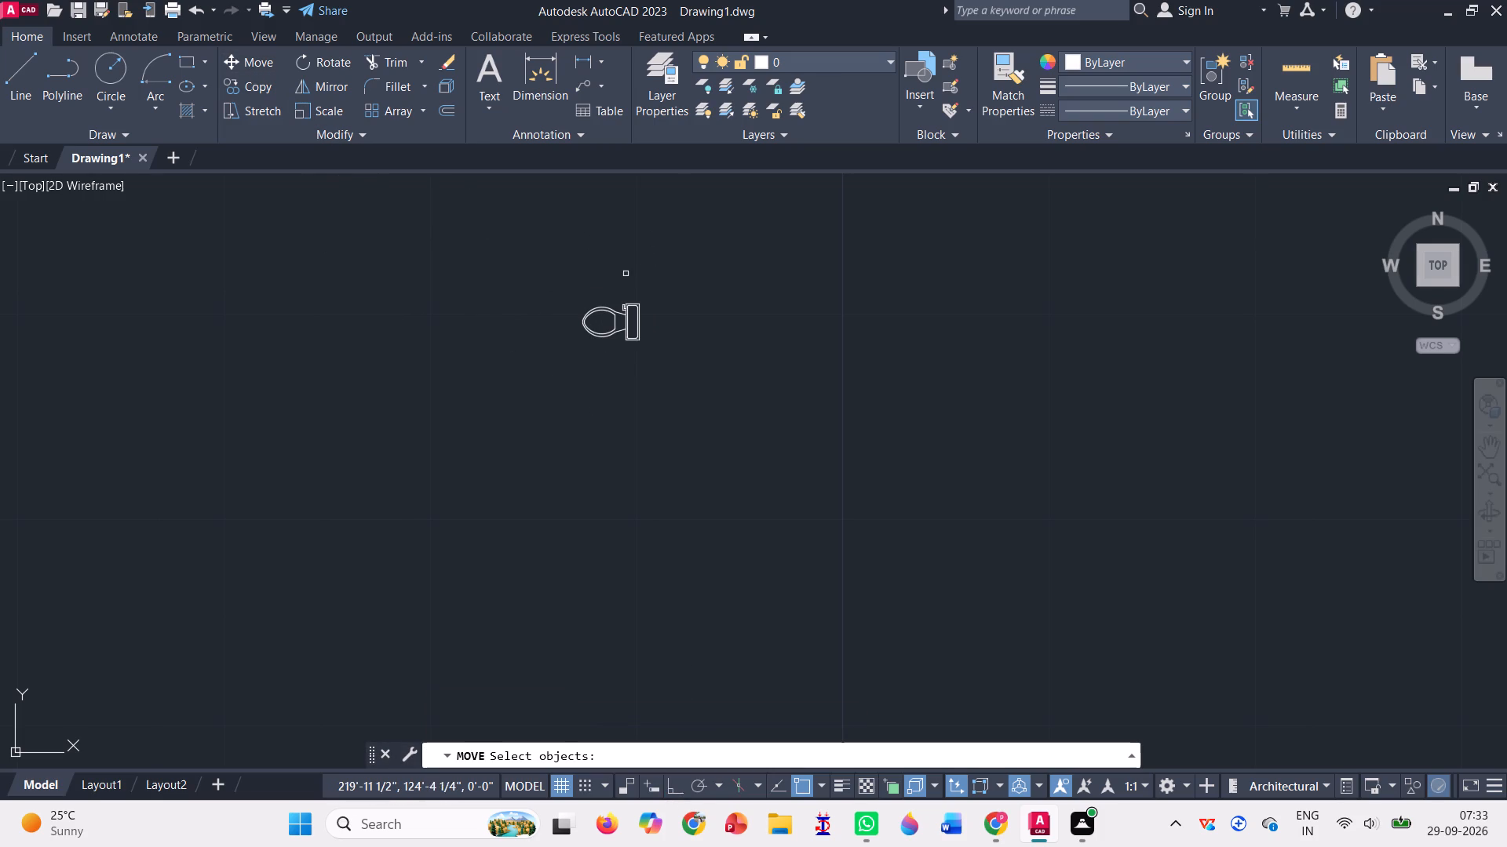
{"action": "left_click", "coordinate": [626, 328]}
{"action": "key", "text": "Return"}
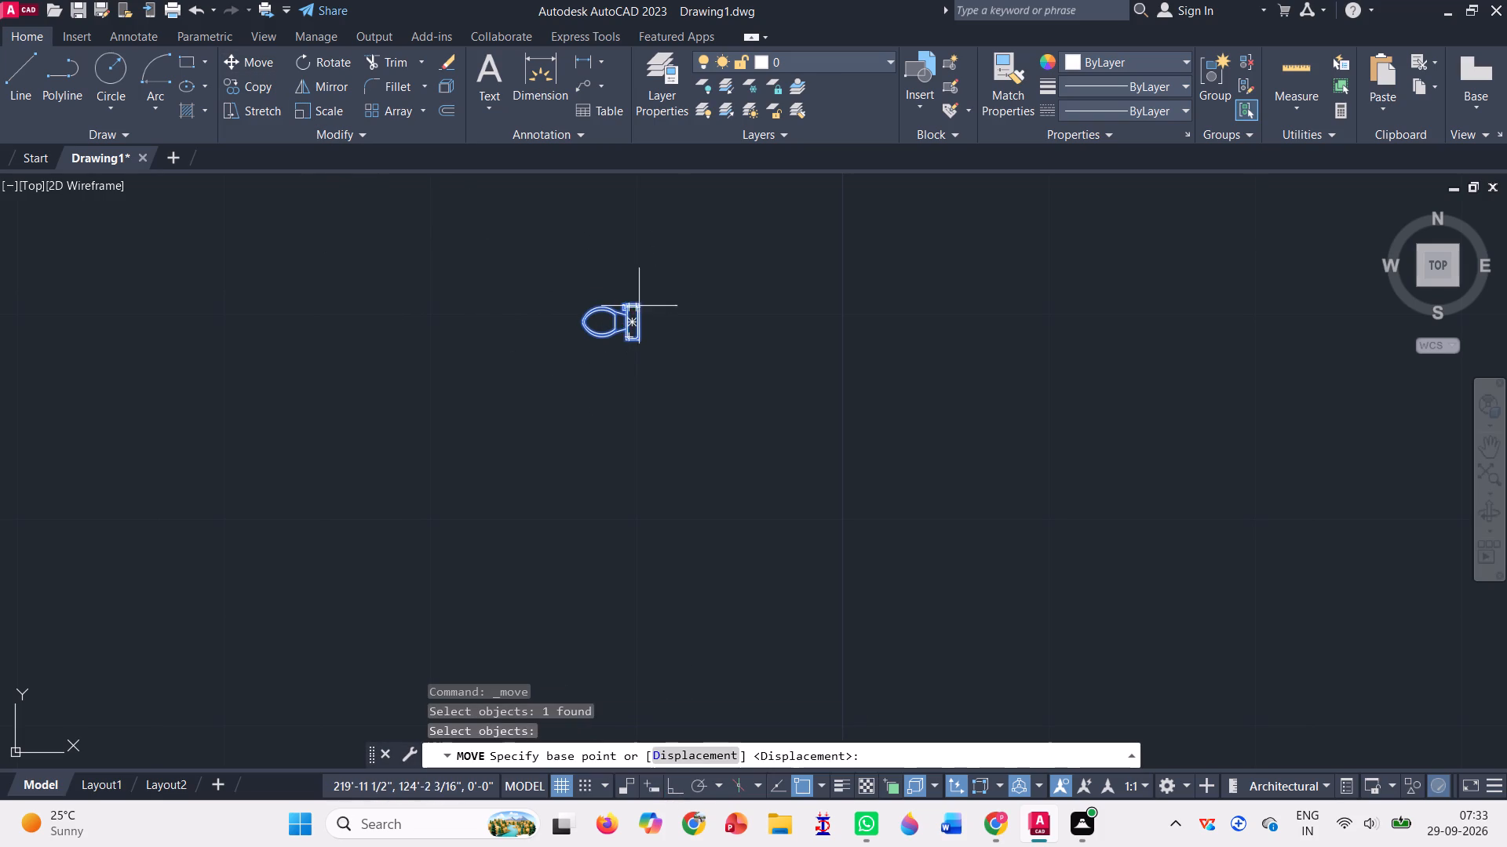
{"action": "scroll", "coordinate": [646, 294], "scroll_direction": "up", "scroll_amount": 3}
{"action": "left_click", "coordinate": [605, 333]}
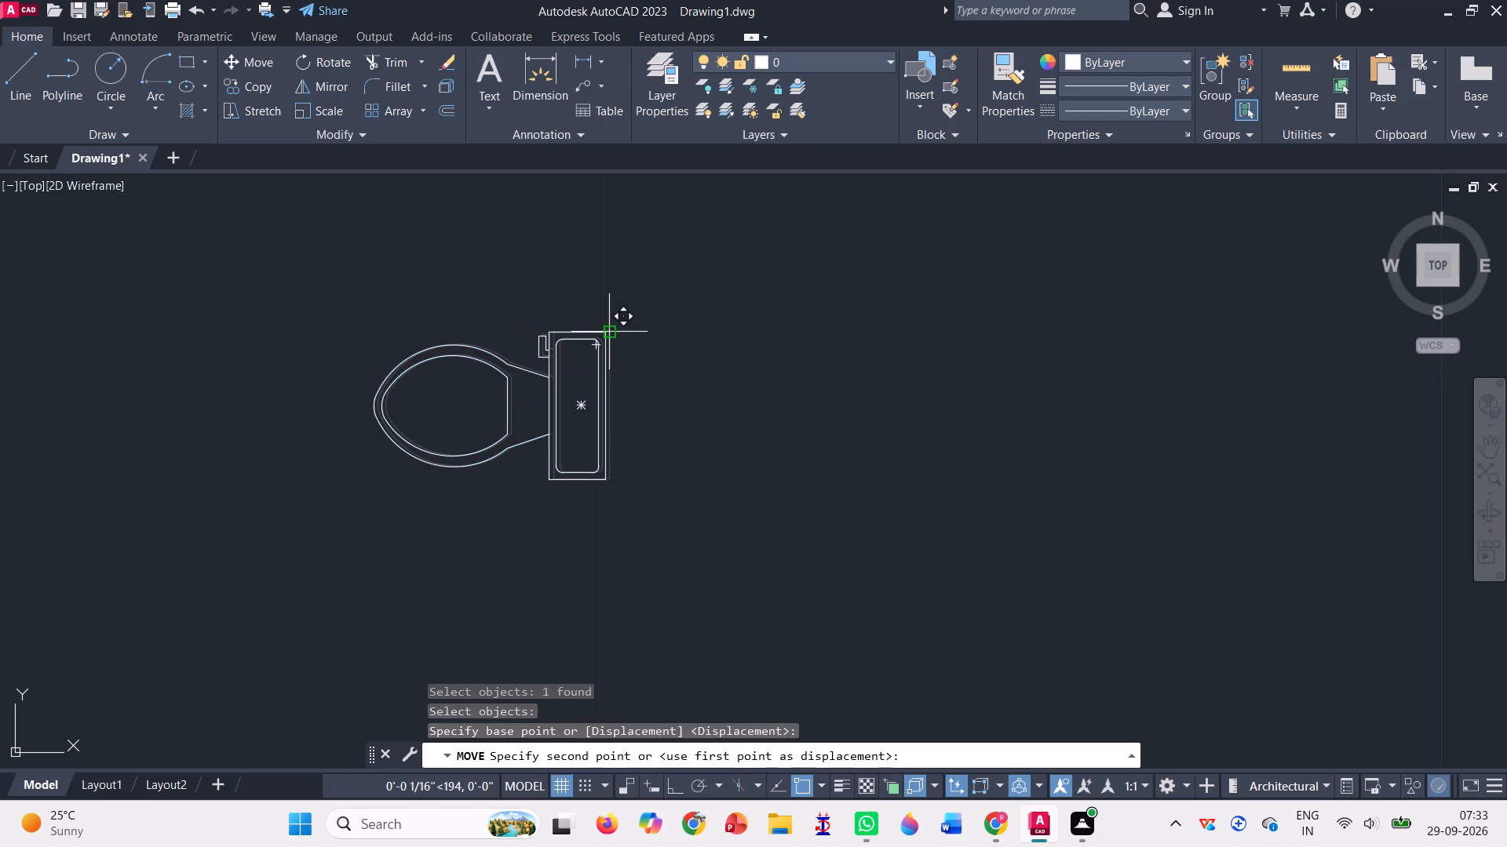
{"action": "scroll", "coordinate": [605, 333], "scroll_direction": "down", "scroll_amount": 11}
{"action": "scroll", "coordinate": [600, 336], "scroll_direction": "up", "scroll_amount": 1}
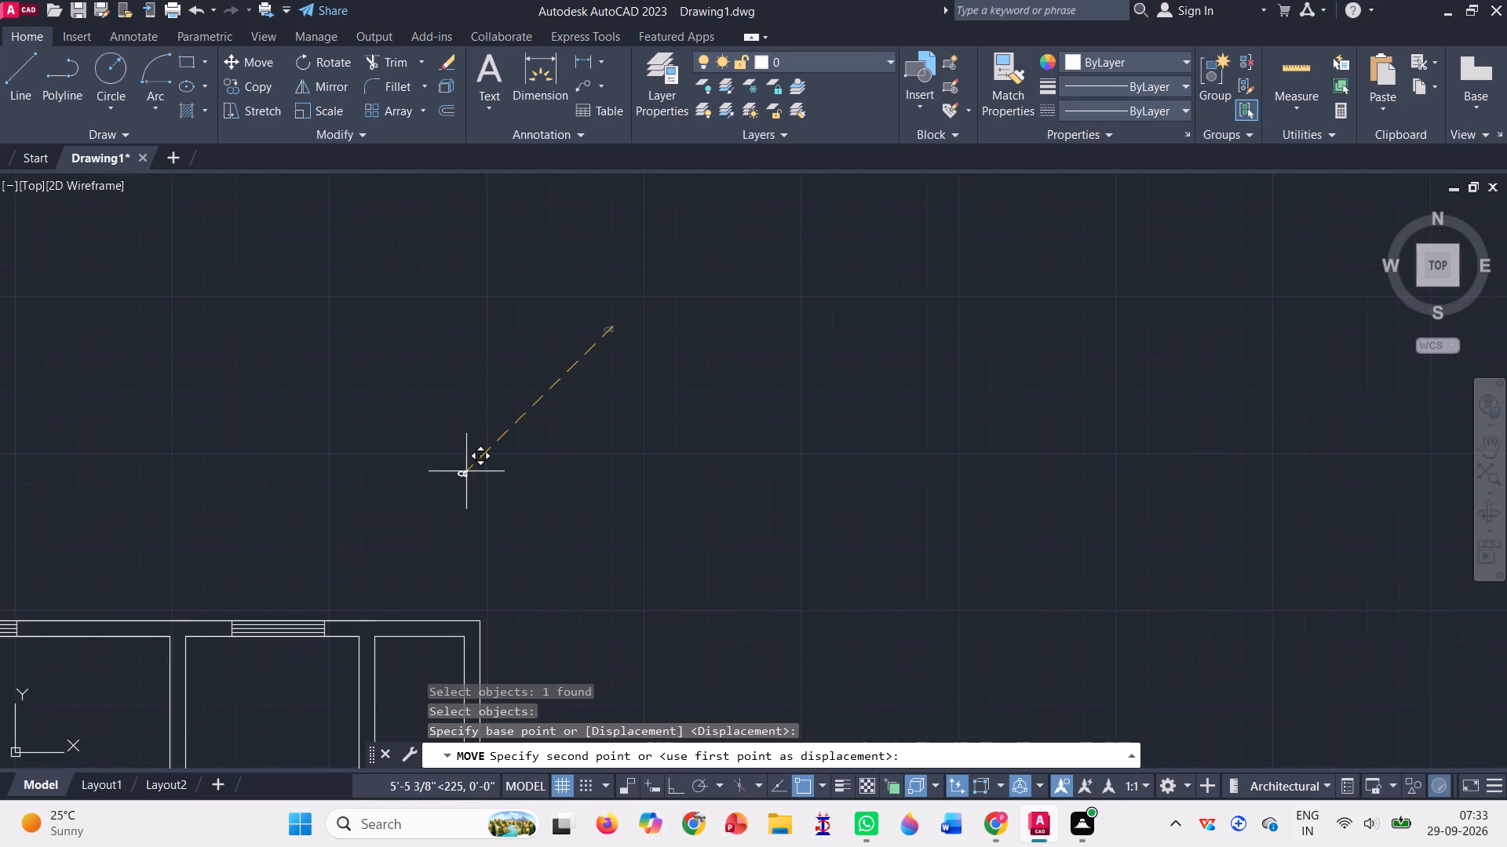
{"action": "scroll", "coordinate": [750, 312], "scroll_direction": "down", "scroll_amount": 2}
{"action": "scroll", "coordinate": [580, 478], "scroll_direction": "up", "scroll_amount": 3}
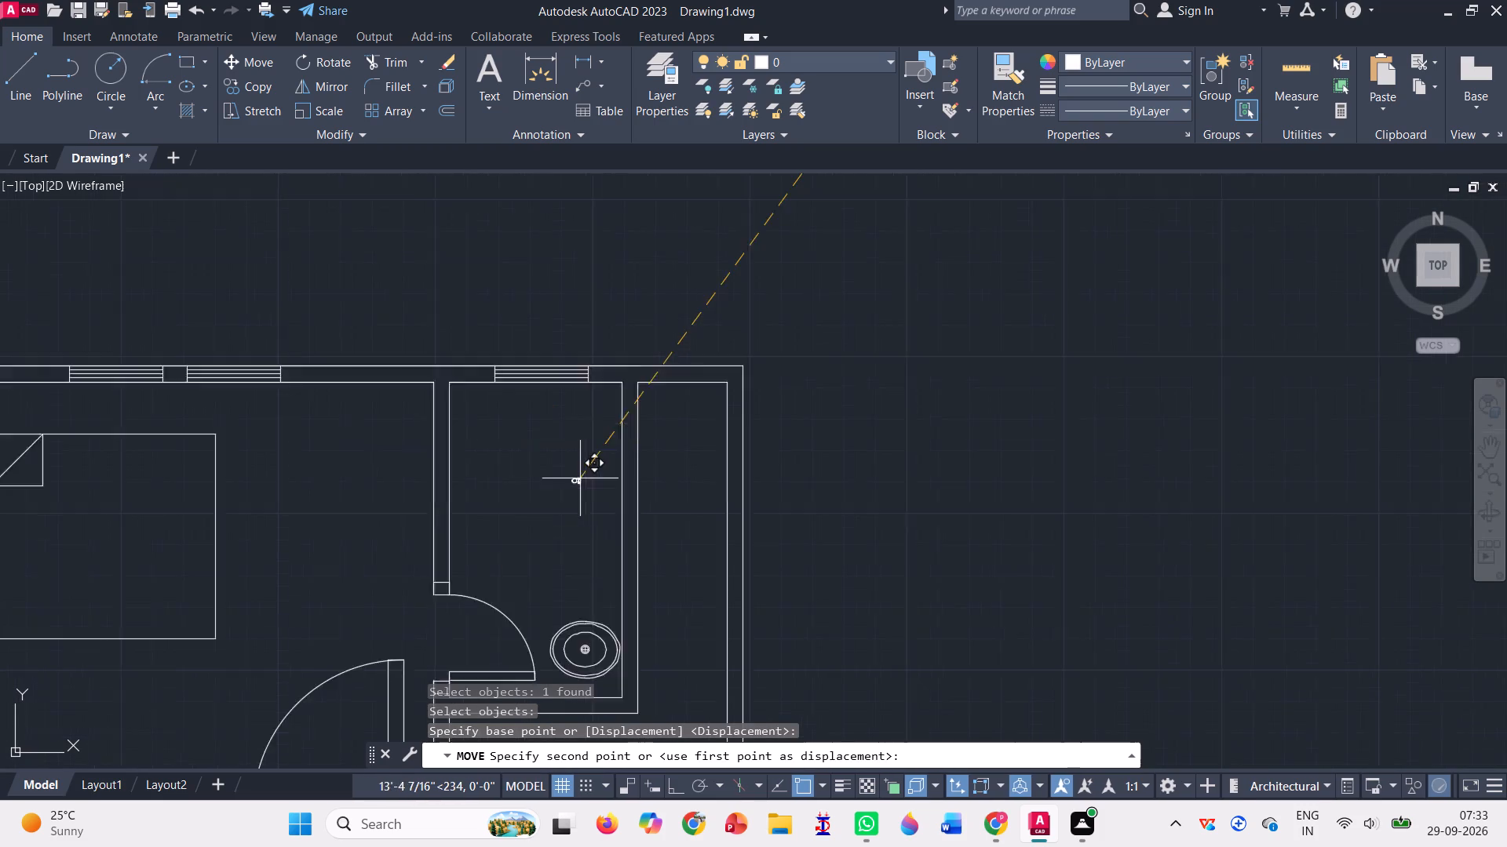
{"action": "scroll", "coordinate": [584, 472], "scroll_direction": "up", "scroll_amount": 1}
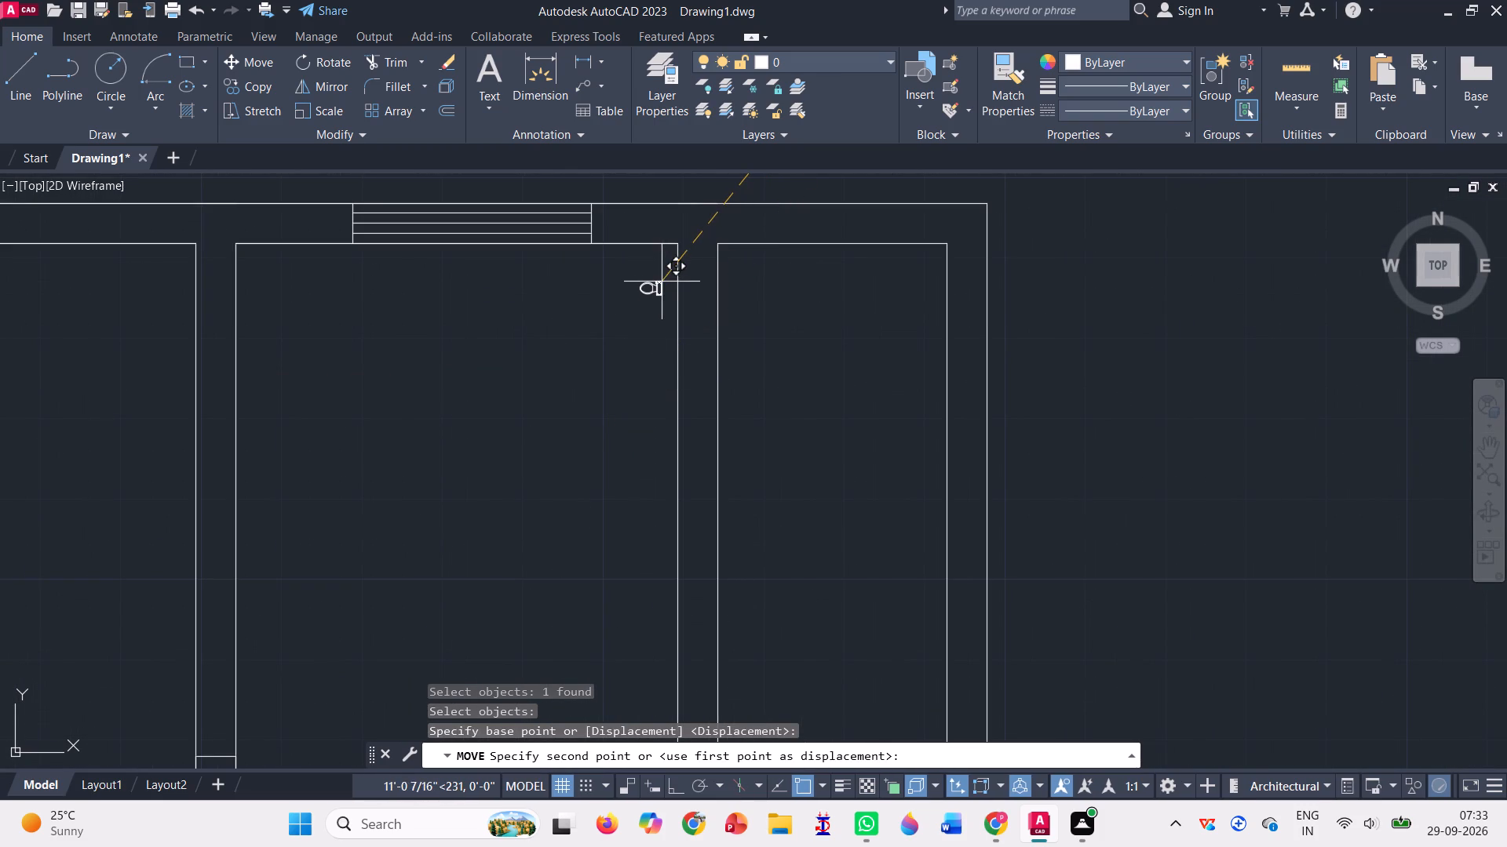
{"action": "left_click", "coordinate": [670, 265]}
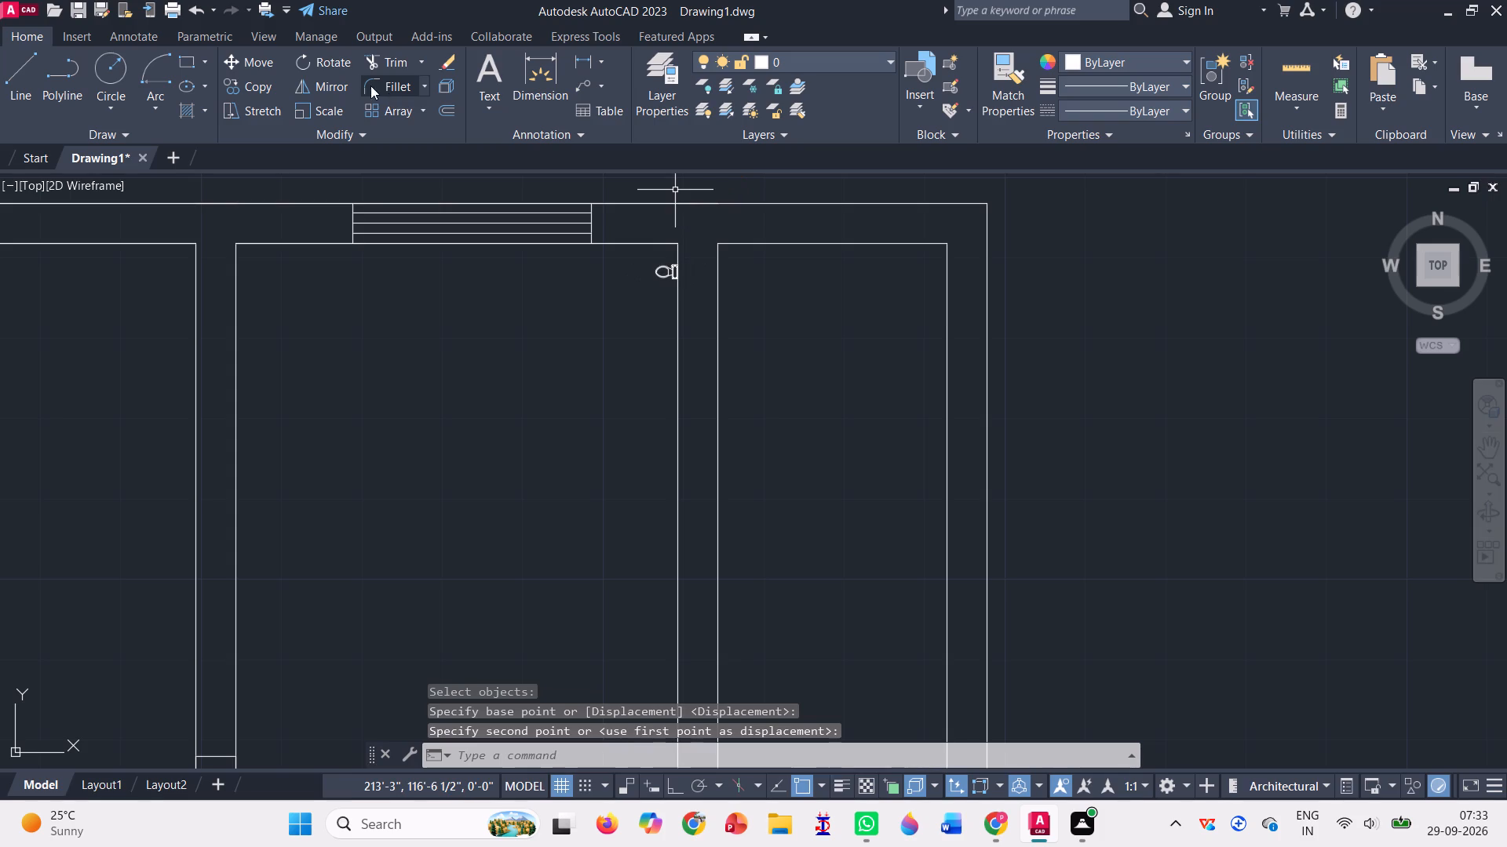
Scale the toilet up from its tank's upper right corner until it spans a little under half of the upper bathroom's width.
{"action": "left_click", "coordinate": [332, 110]}
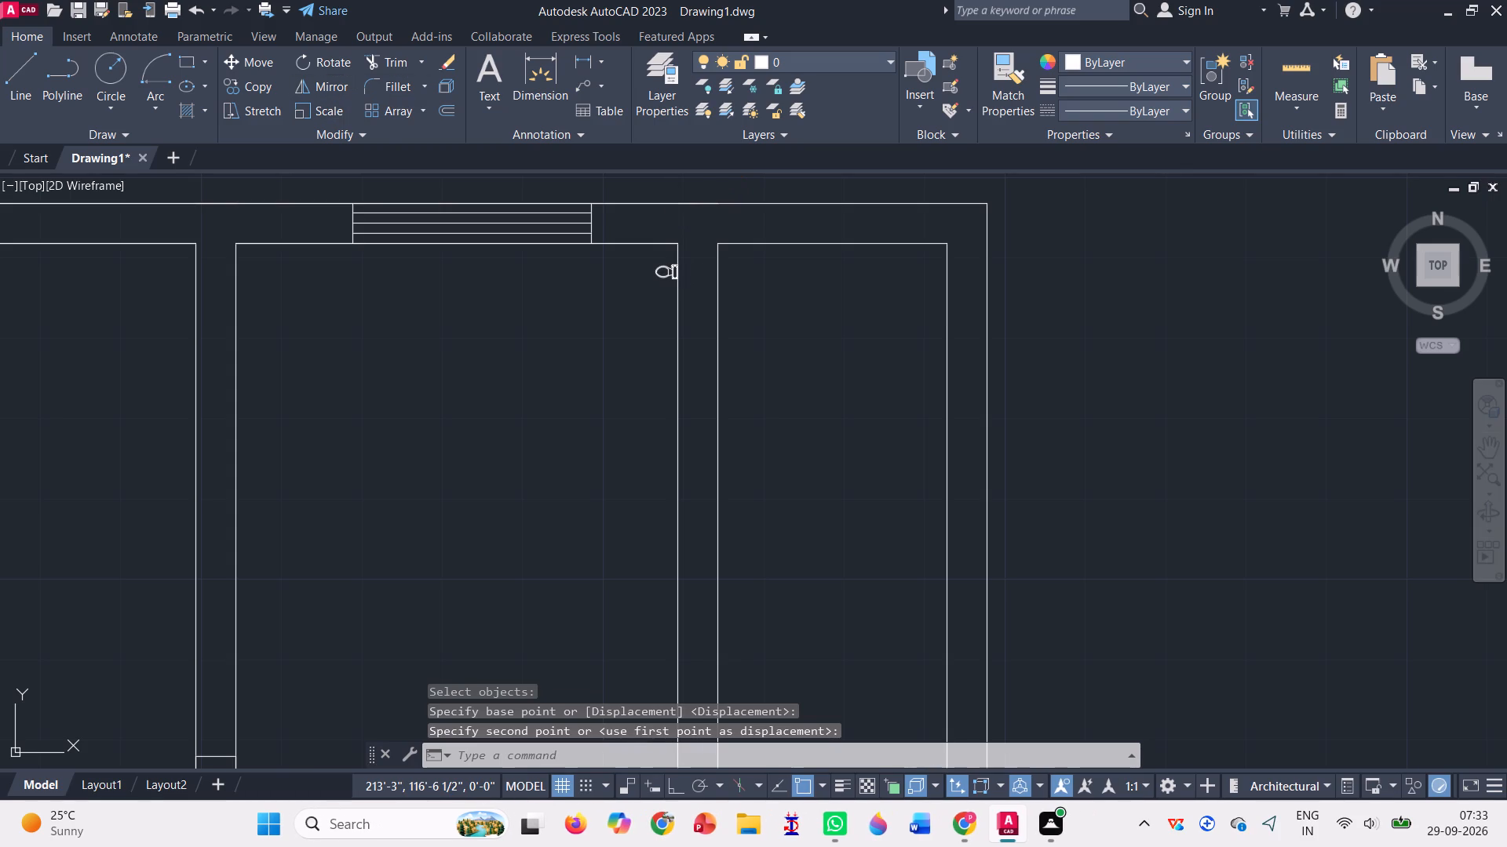
{"action": "left_click_drag", "start_coordinate": [661, 275], "coordinate": [654, 291]}
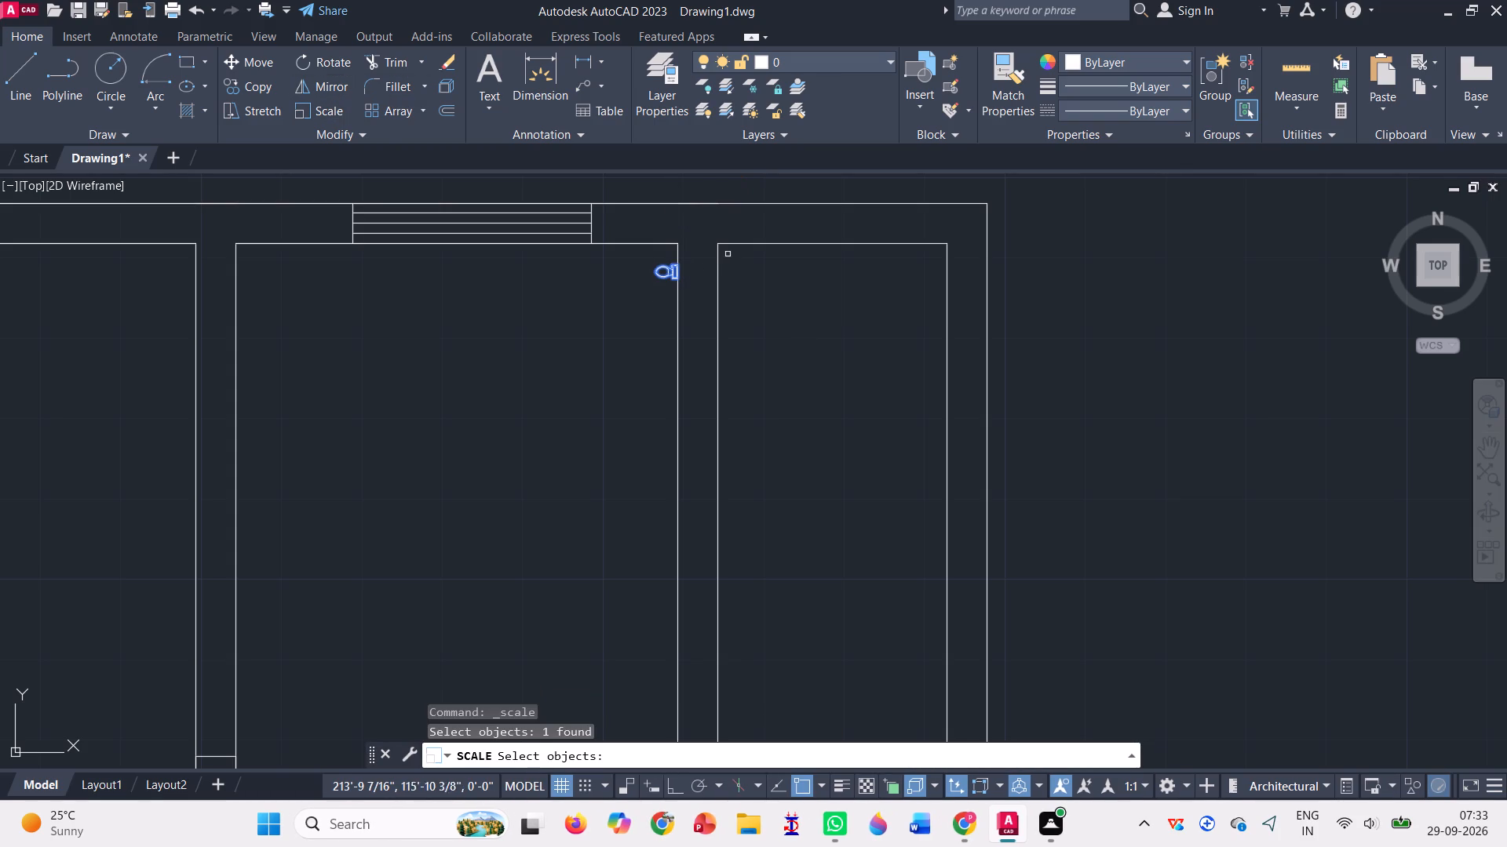
{"action": "key", "text": "Return"}
{"action": "scroll", "coordinate": [681, 258], "scroll_direction": "up", "scroll_amount": 4}
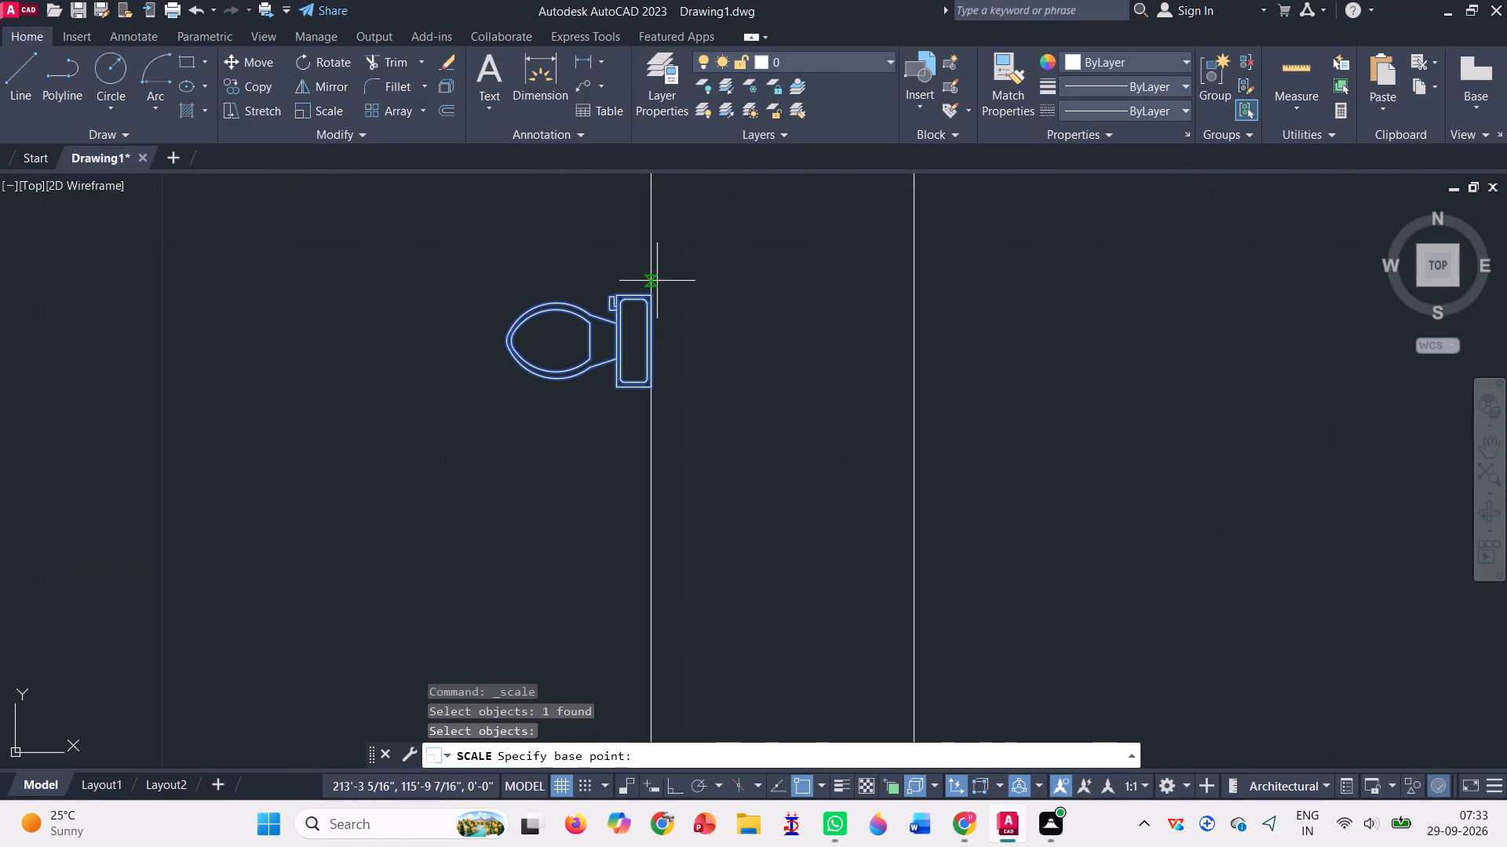
{"action": "scroll", "coordinate": [656, 282], "scroll_direction": "up", "scroll_amount": 5}
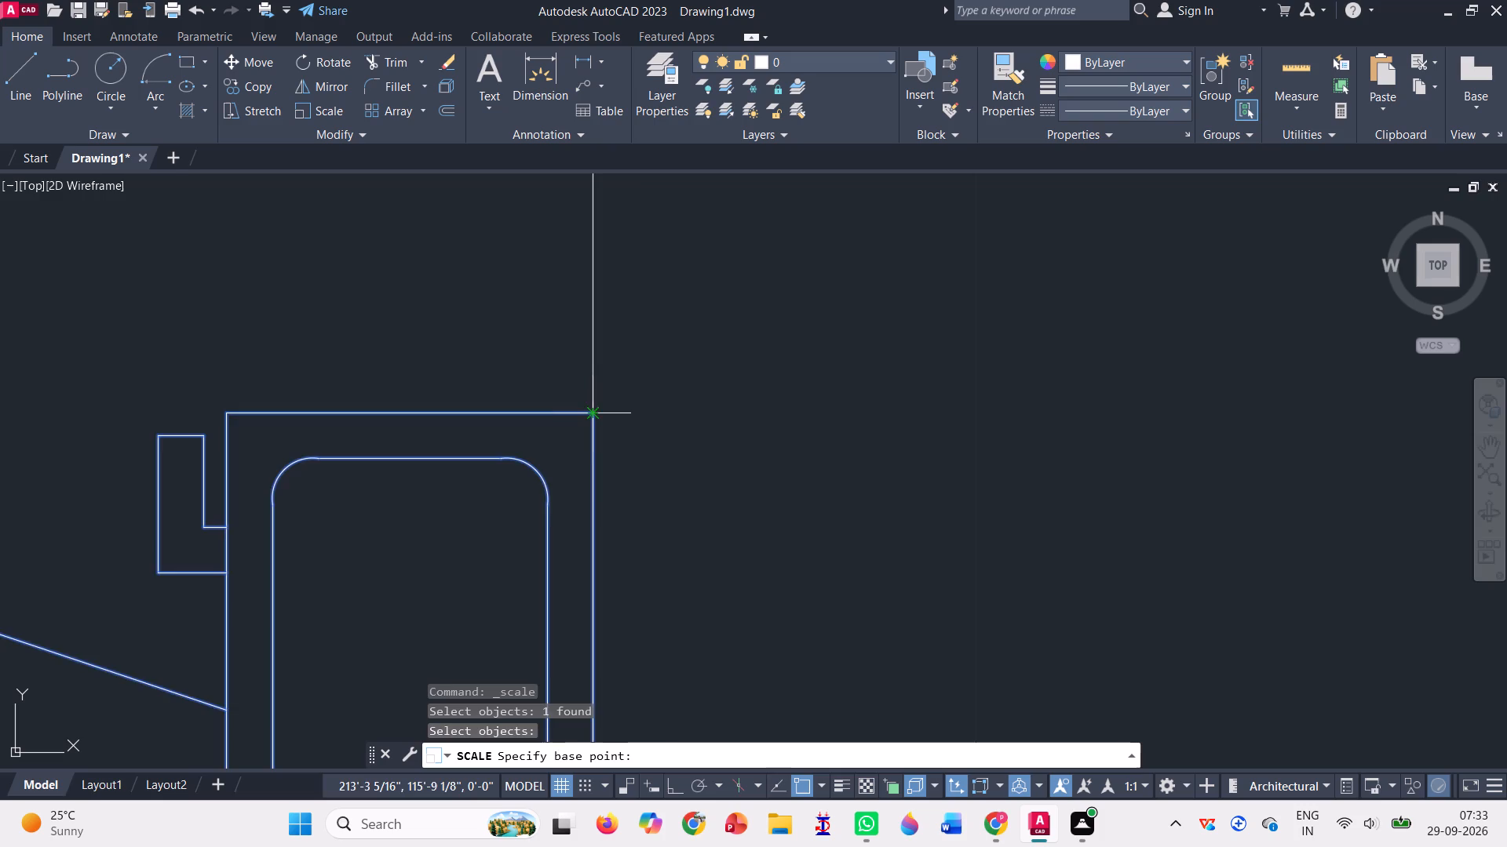
{"action": "left_click", "coordinate": [592, 415]}
{"action": "scroll", "coordinate": [612, 361], "scroll_direction": "down", "scroll_amount": 8}
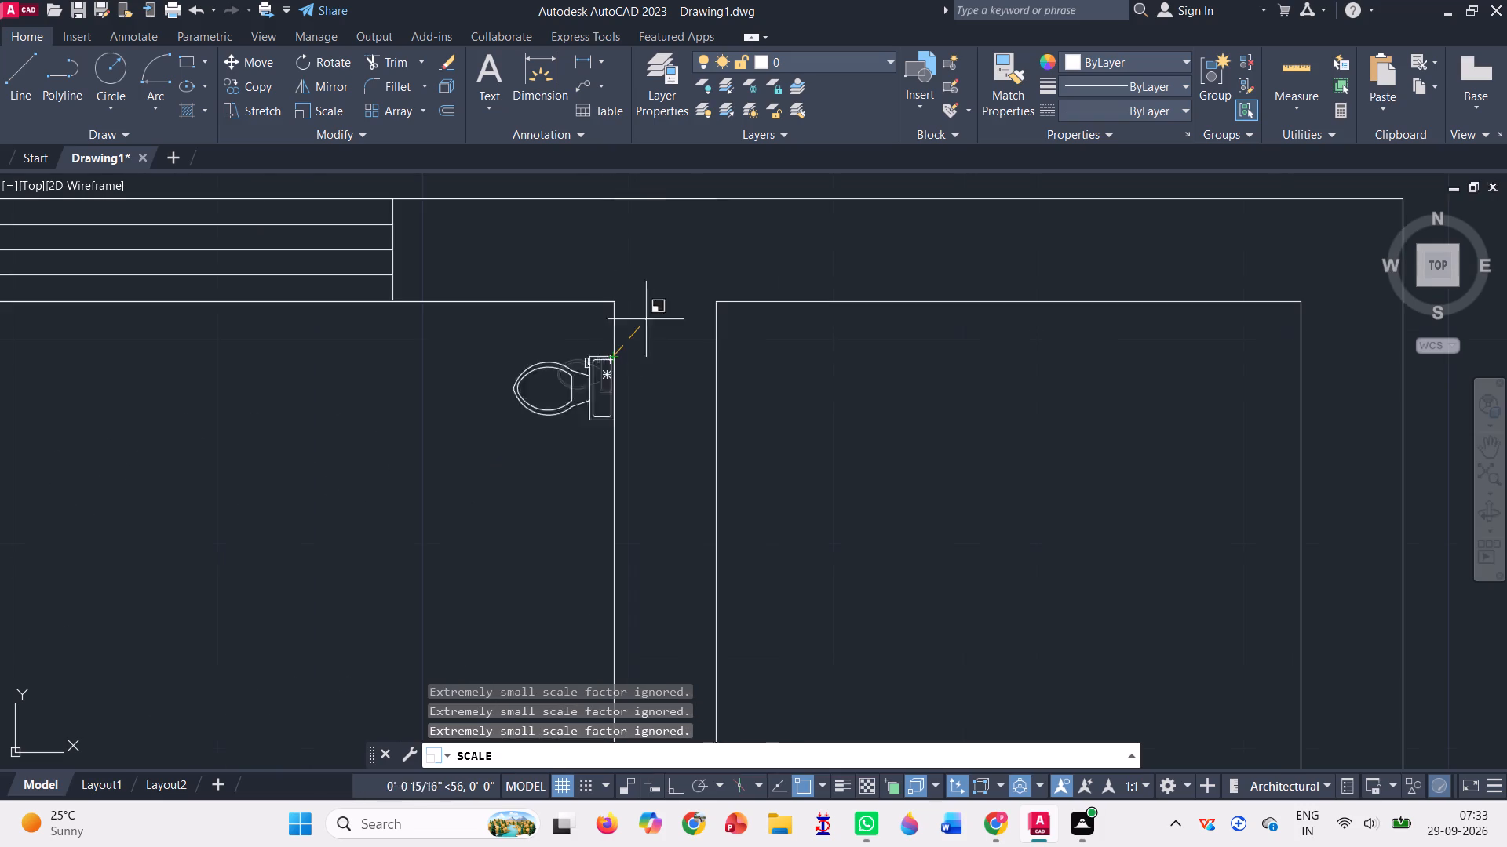
{"action": "scroll", "coordinate": [662, 297], "scroll_direction": "down", "scroll_amount": 5}
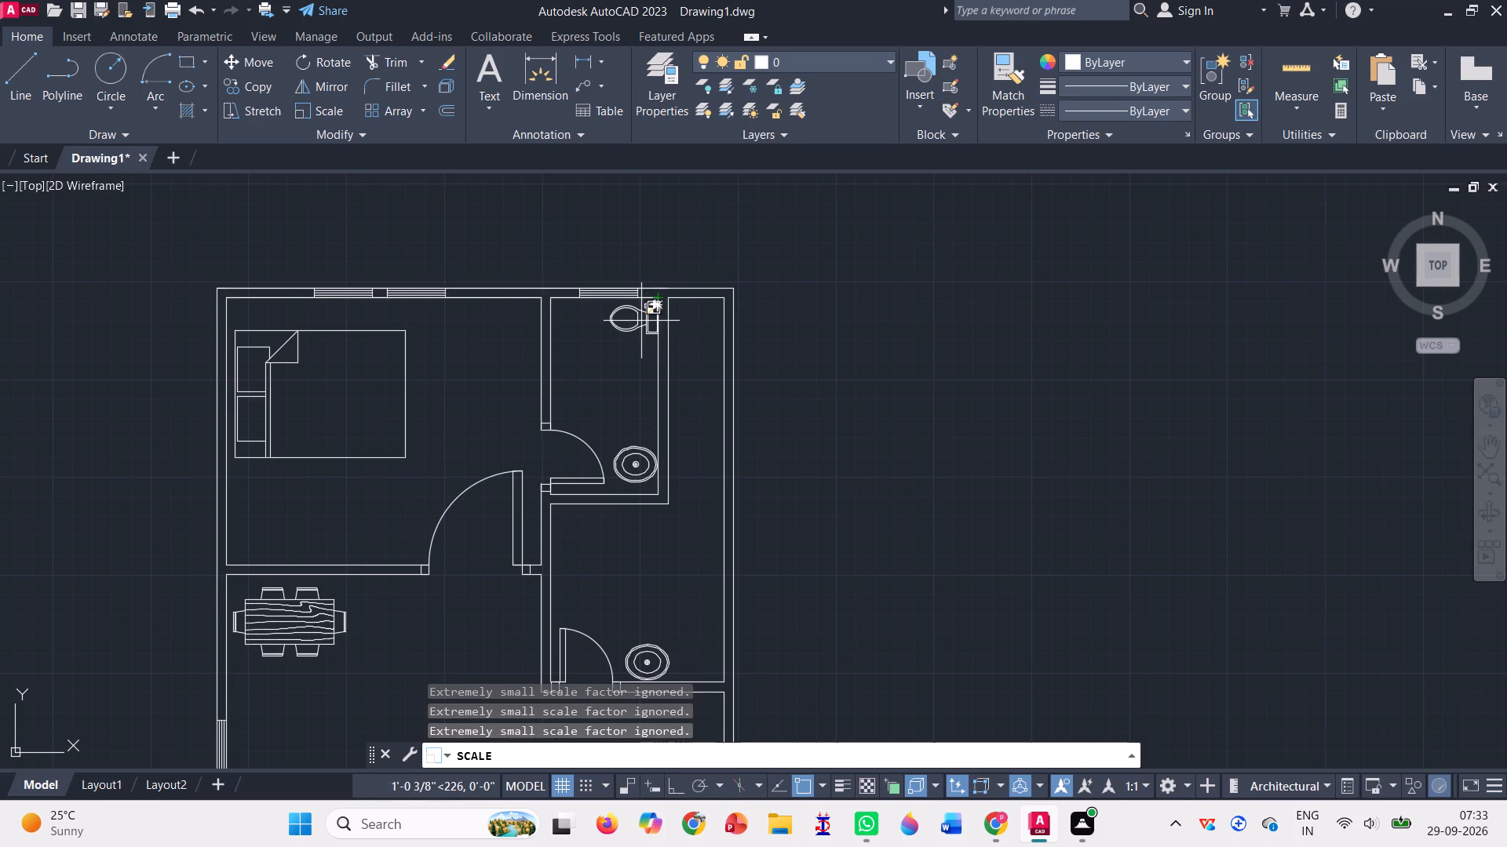
{"action": "left_click", "coordinate": [640, 322]}
{"action": "scroll", "coordinate": [661, 306], "scroll_direction": "down", "scroll_amount": 3}
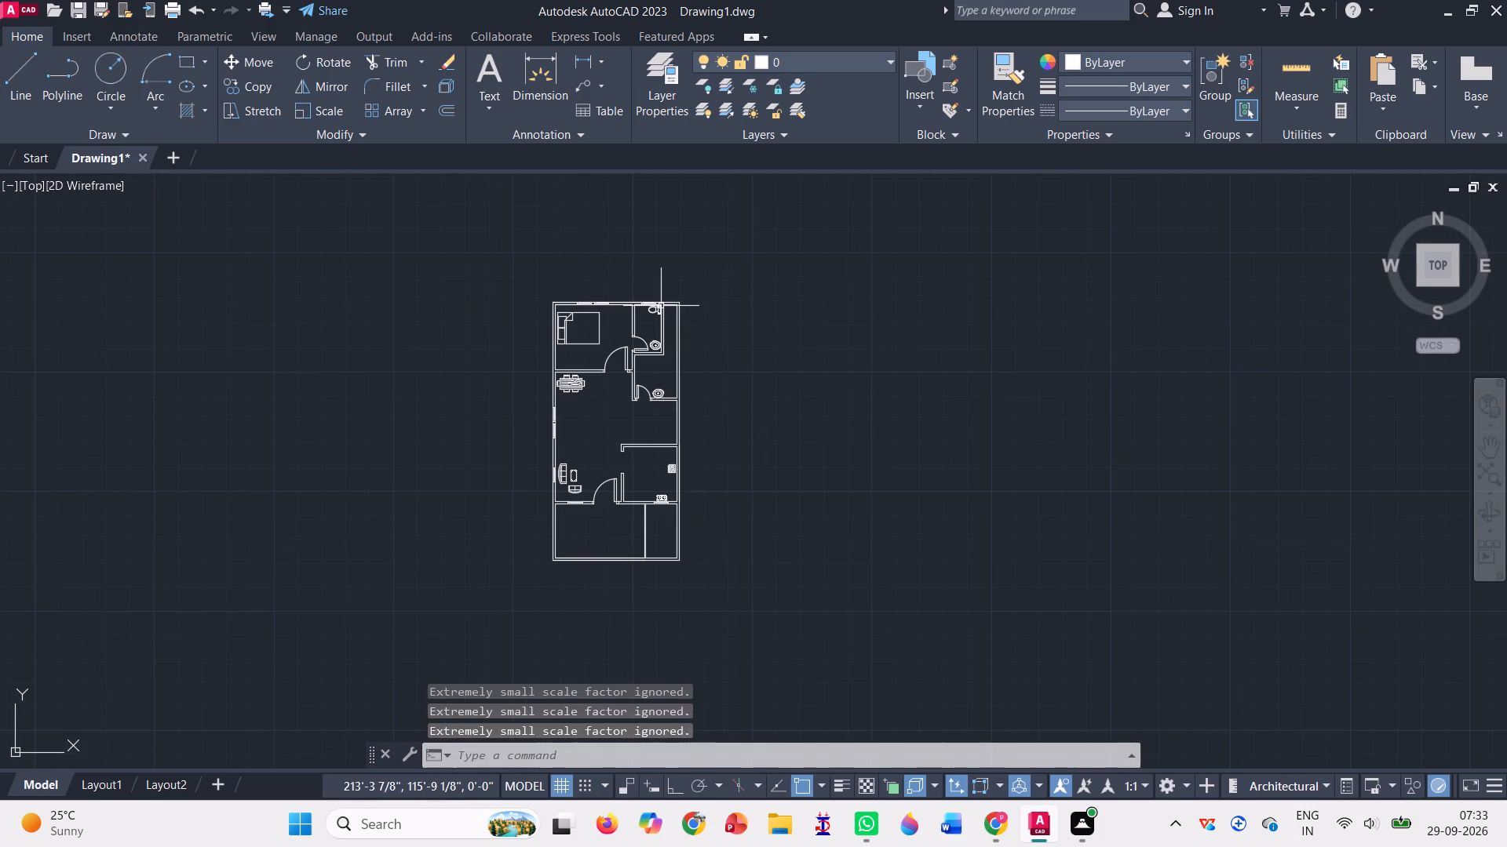
With Ortho on, draw a vertical line about 7'-7" long from the lower bathroom's bottom wall down to the kitchen's top wall.
{"action": "scroll", "coordinate": [652, 479], "scroll_direction": "up", "scroll_amount": 1}
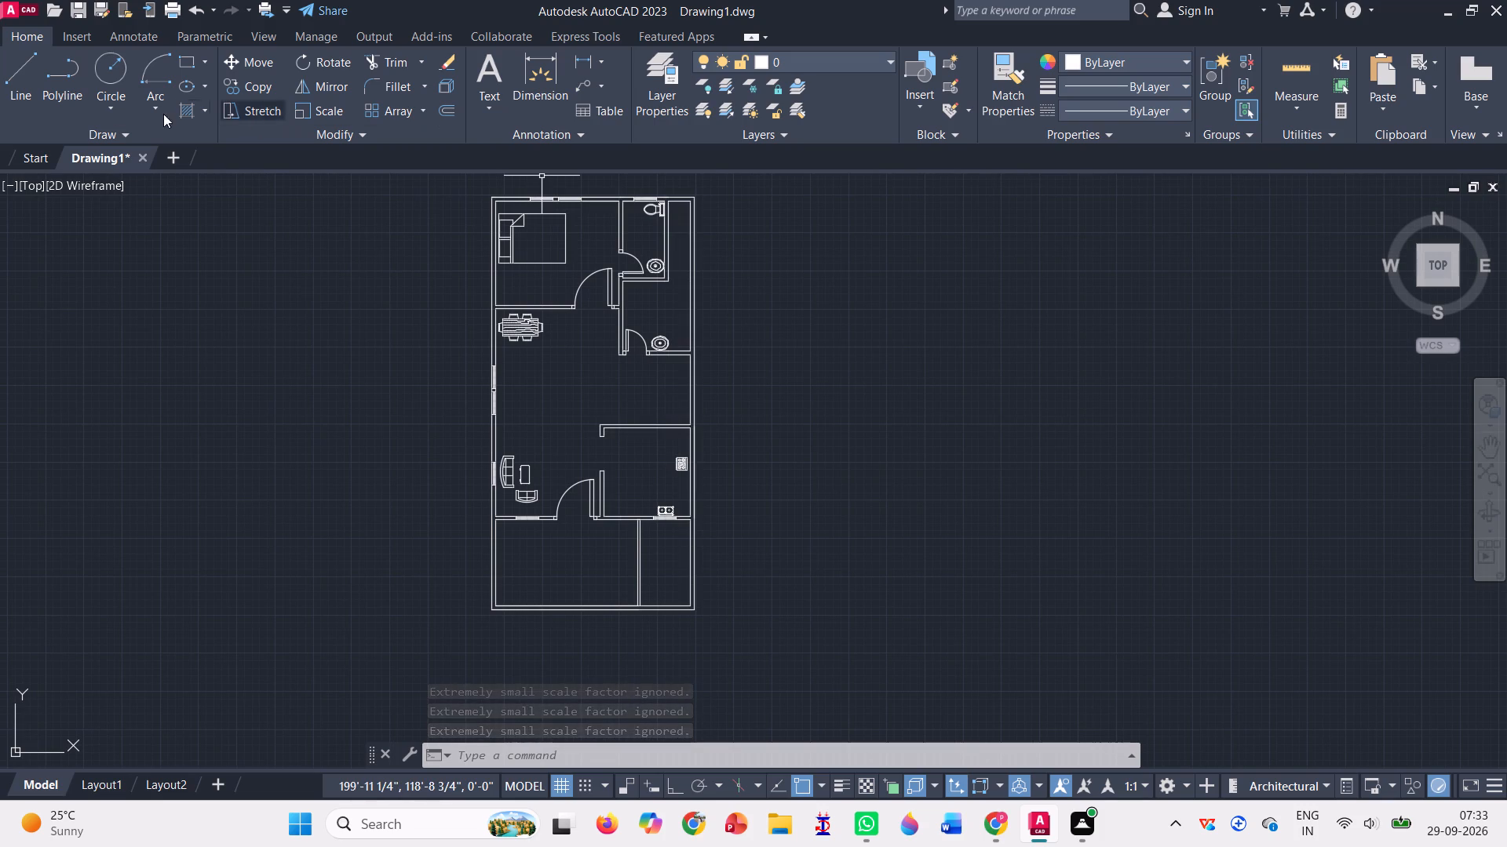
{"action": "left_click", "coordinate": [22, 92]}
{"action": "scroll", "coordinate": [690, 404], "scroll_direction": "up", "scroll_amount": 3}
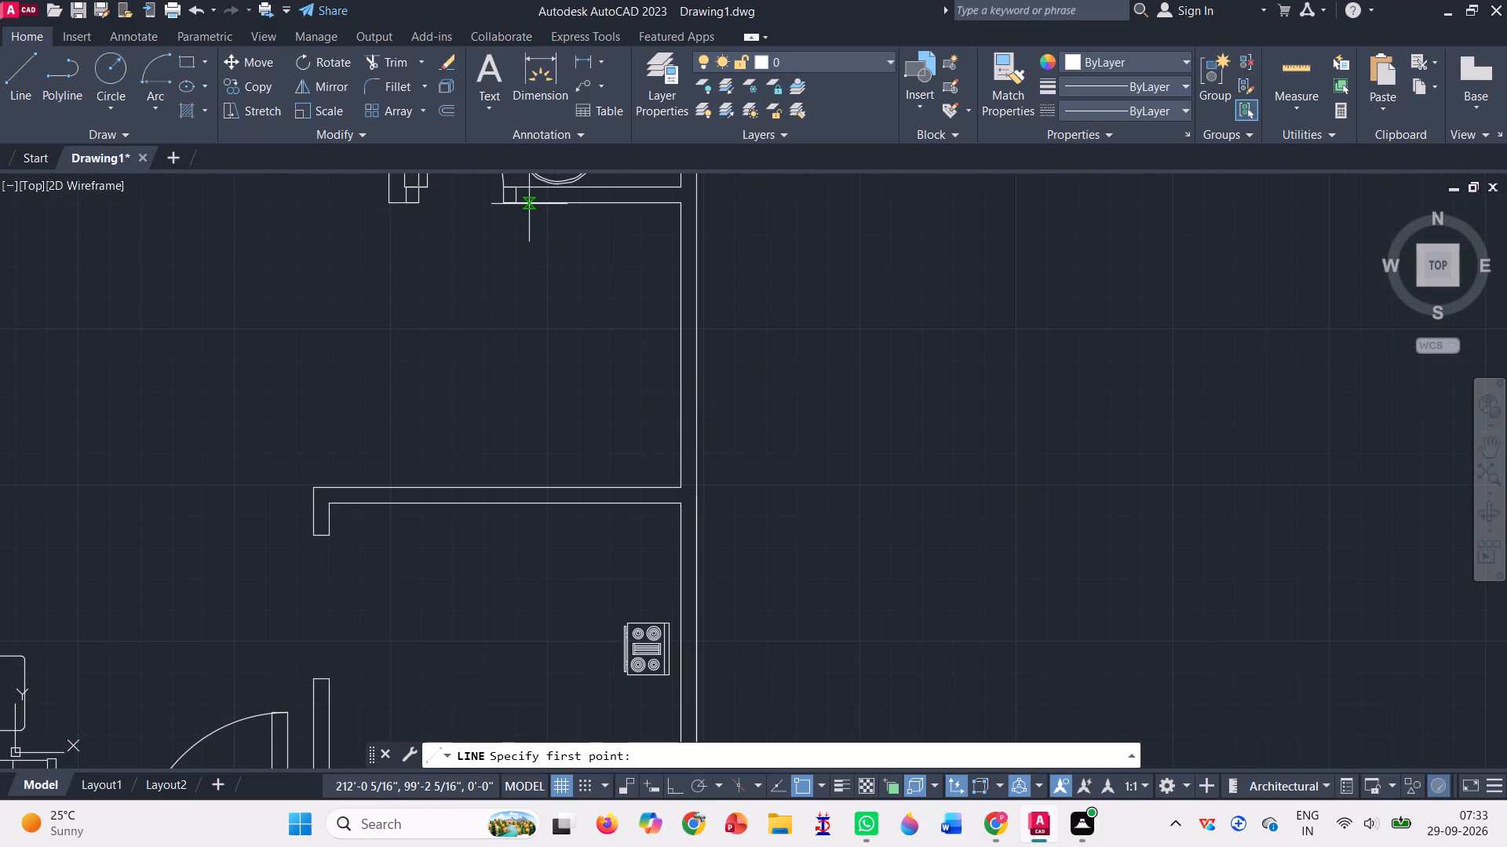
{"action": "left_click", "coordinate": [529, 204]}
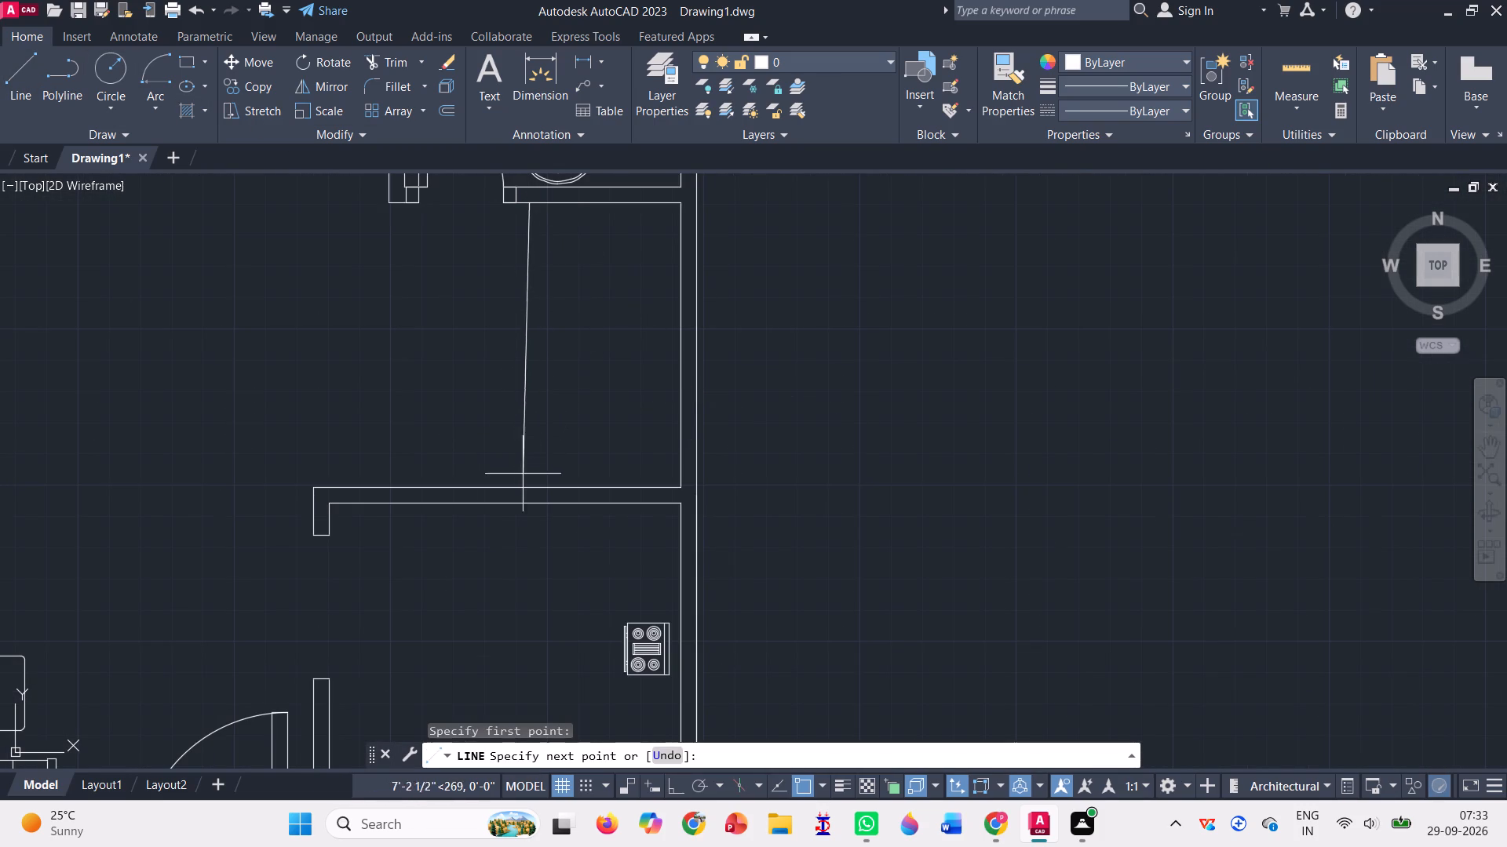
{"action": "left_click", "coordinate": [683, 779]}
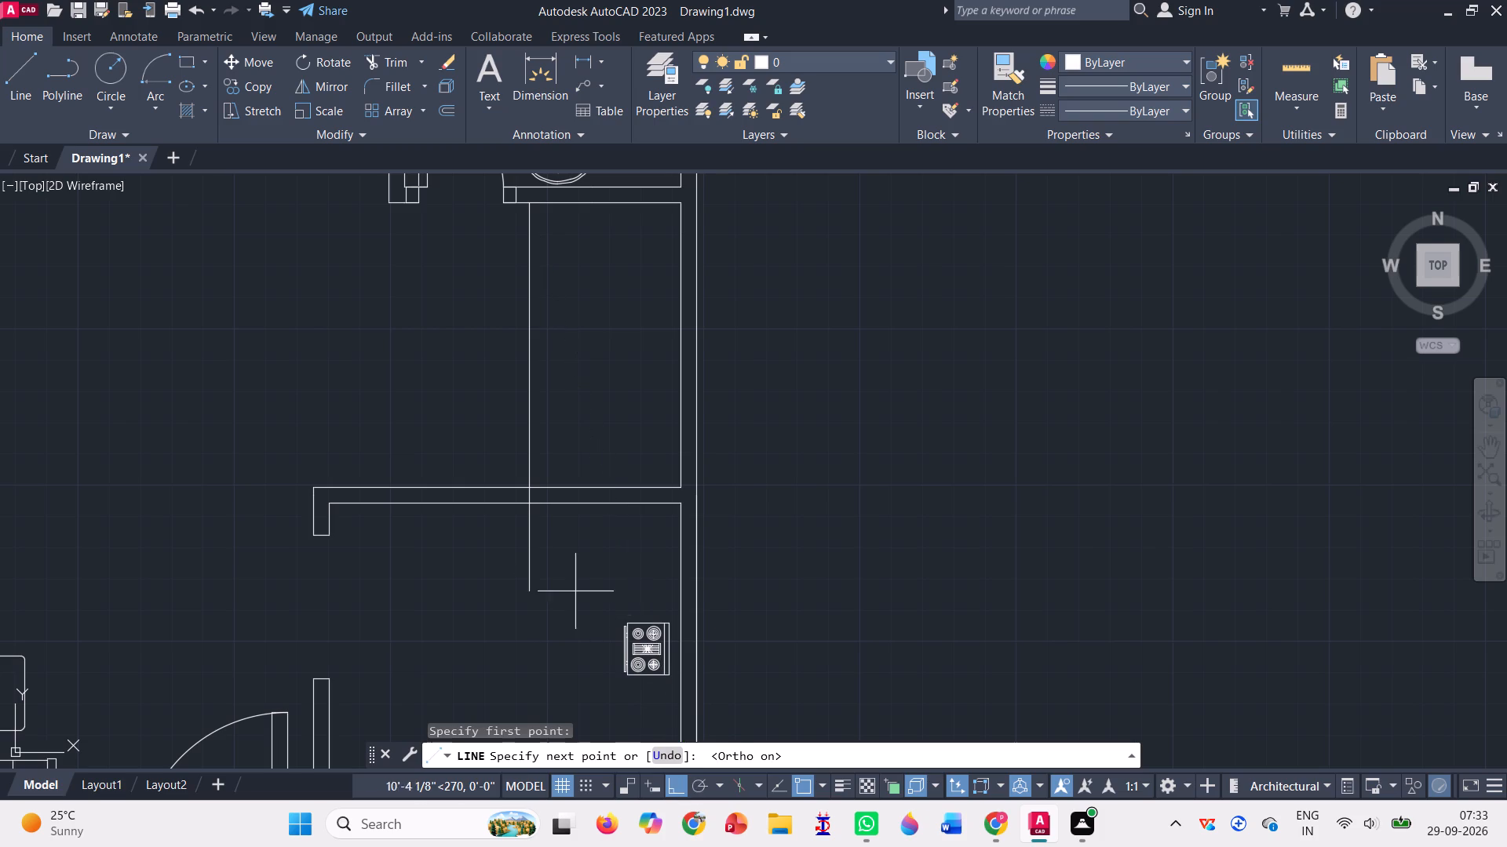
{"action": "left_click", "coordinate": [524, 487]}
{"action": "key", "text": "Return"}
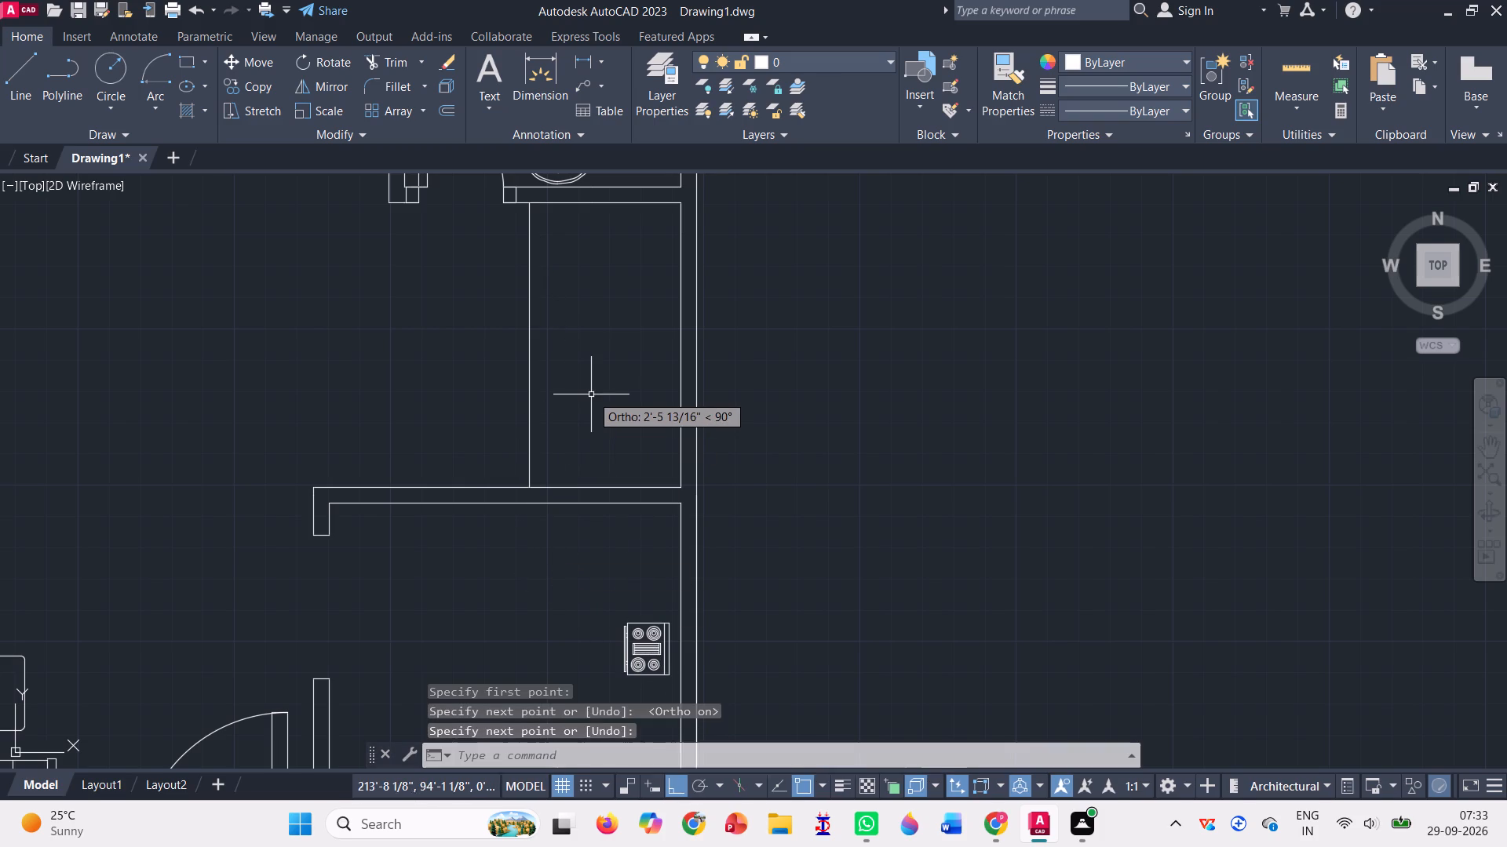
Copy the vertical line toward the outer right wall at distances of 1', 2' and 3'.
{"action": "left_click", "coordinate": [251, 85]}
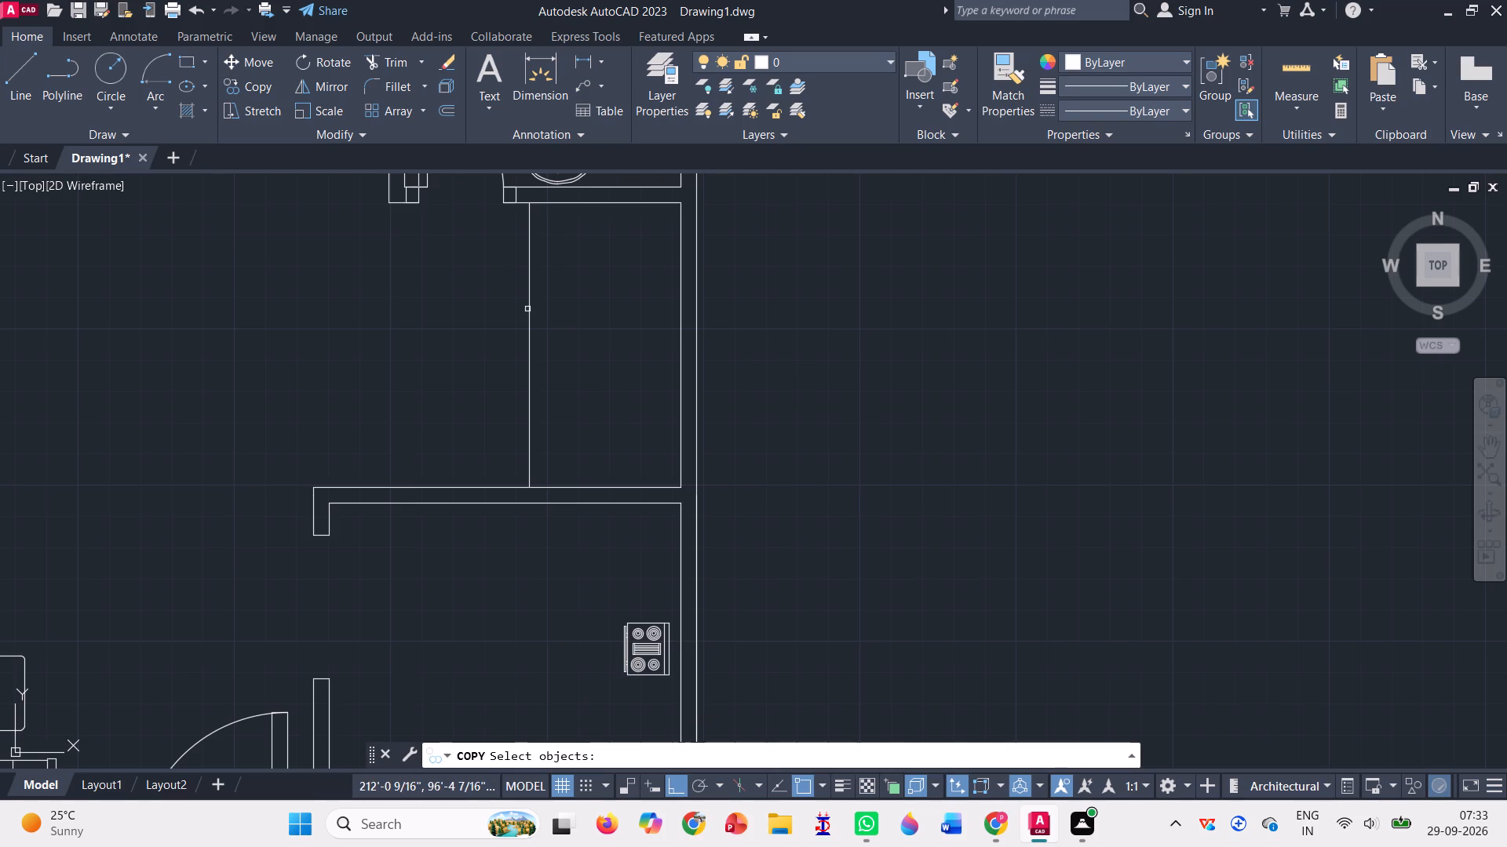
{"action": "left_click", "coordinate": [530, 313]}
{"action": "key", "text": "Return"}
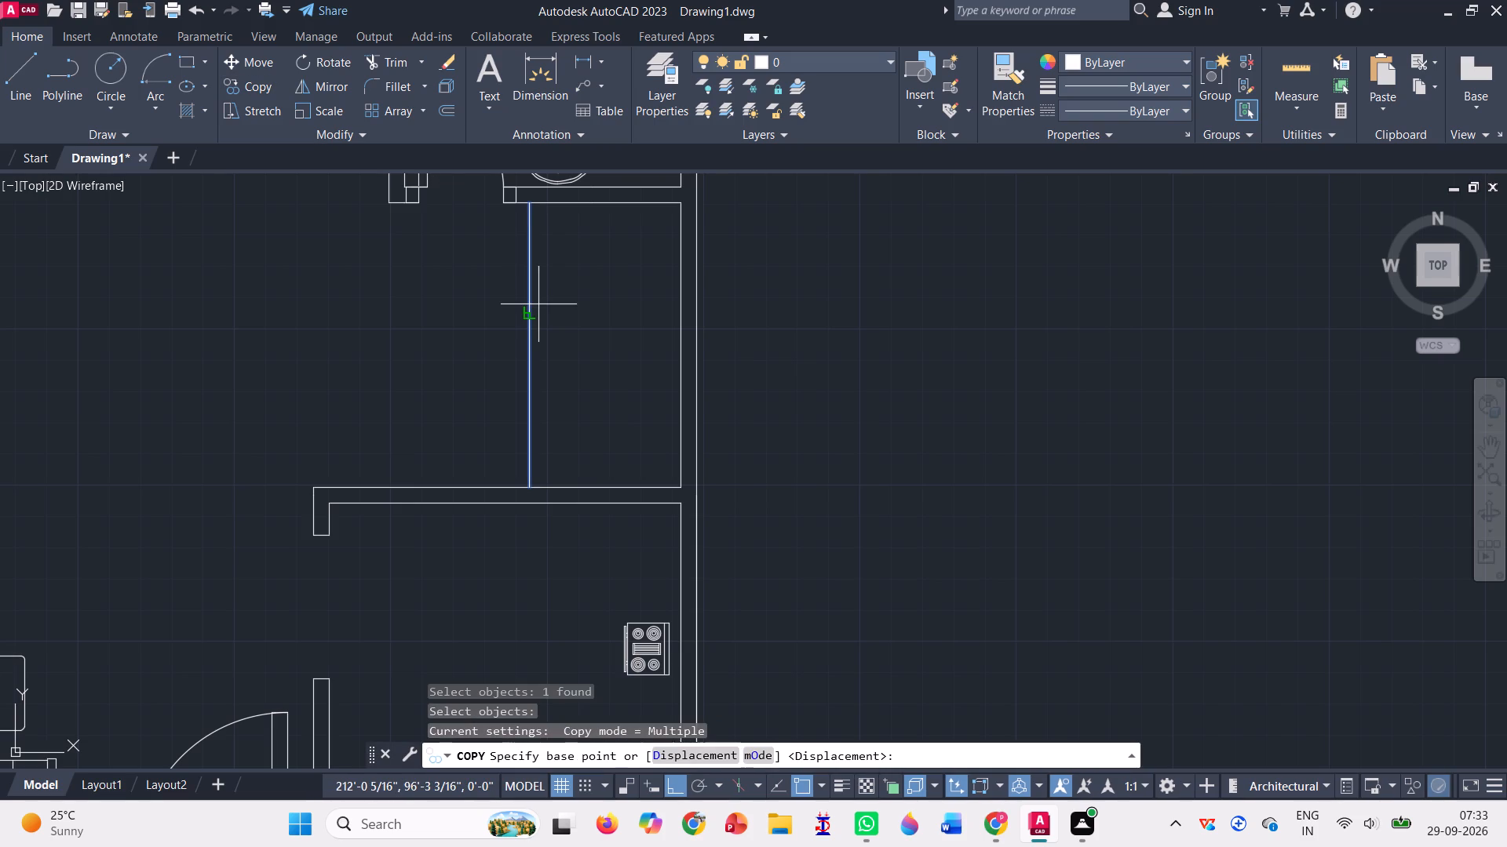
{"action": "left_click", "coordinate": [536, 202]}
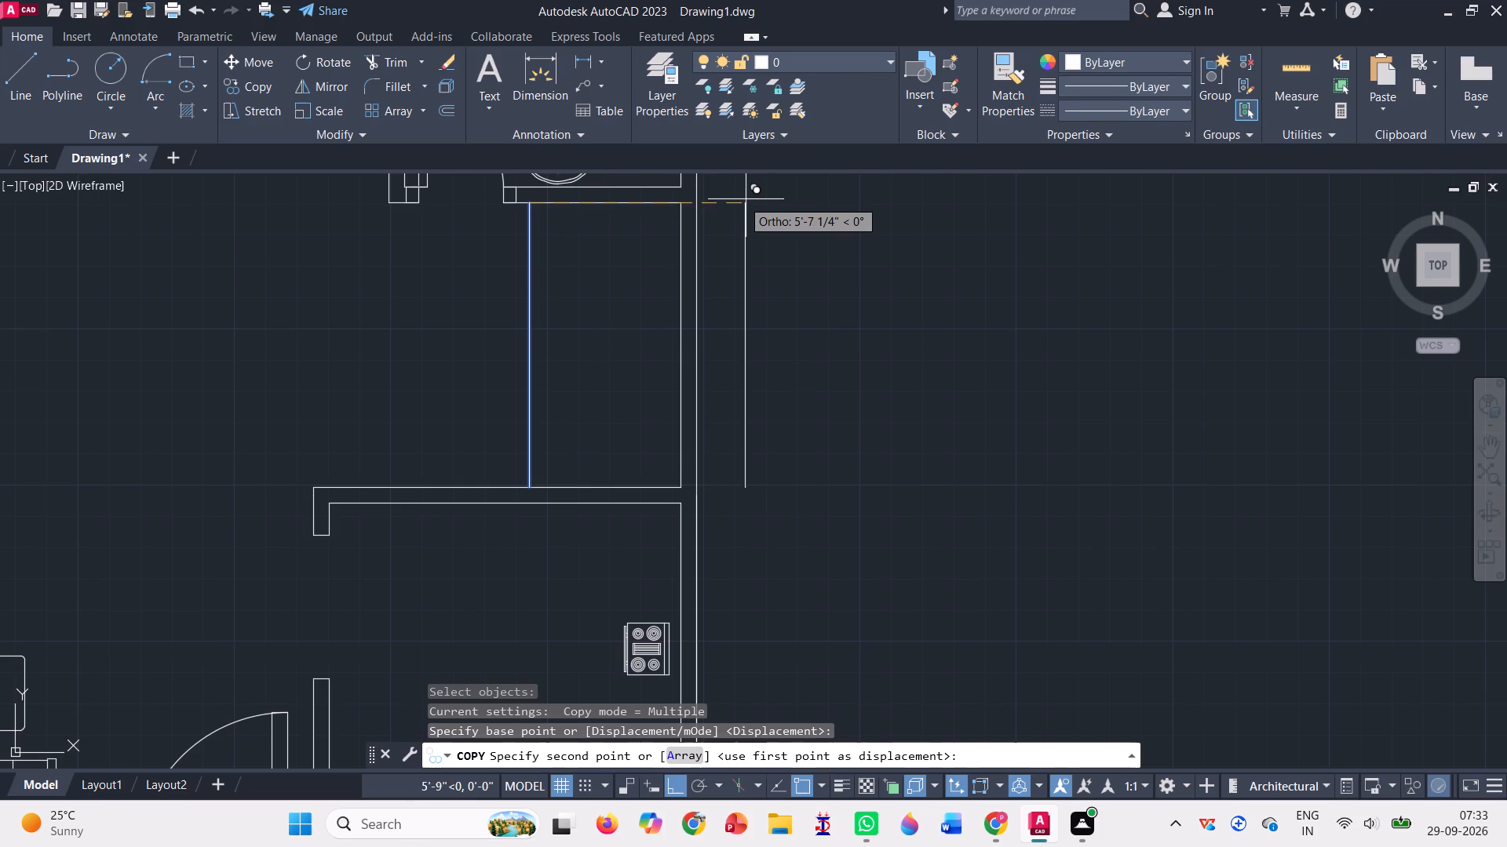
{"action": "type", "text": "1'"}
{"action": "key", "text": "Return"}
{"action": "type", "text": "2'"}
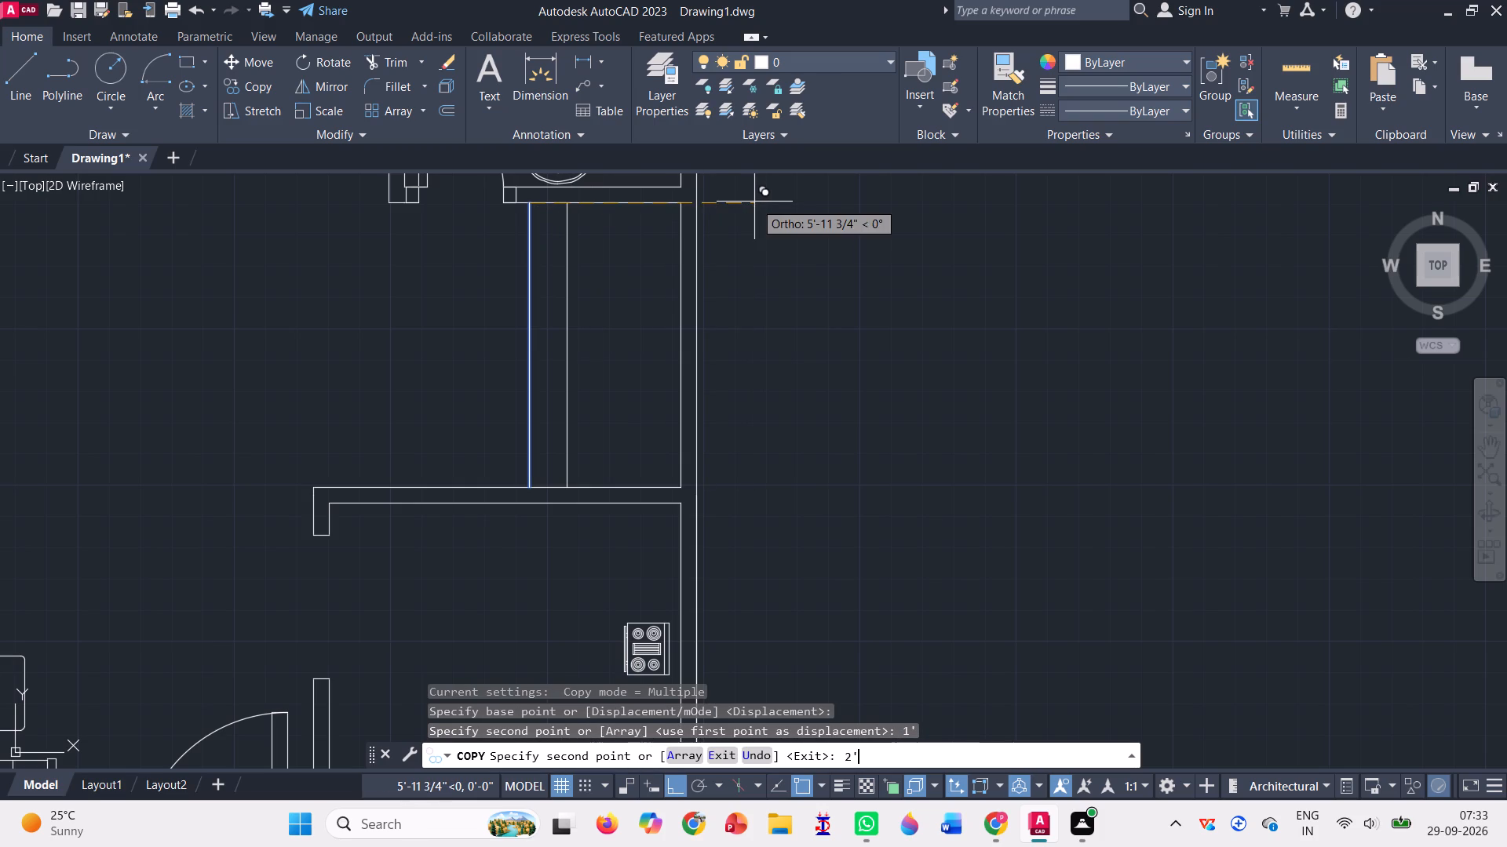
{"action": "key", "text": "Return"}
{"action": "type", "text": "3'"}
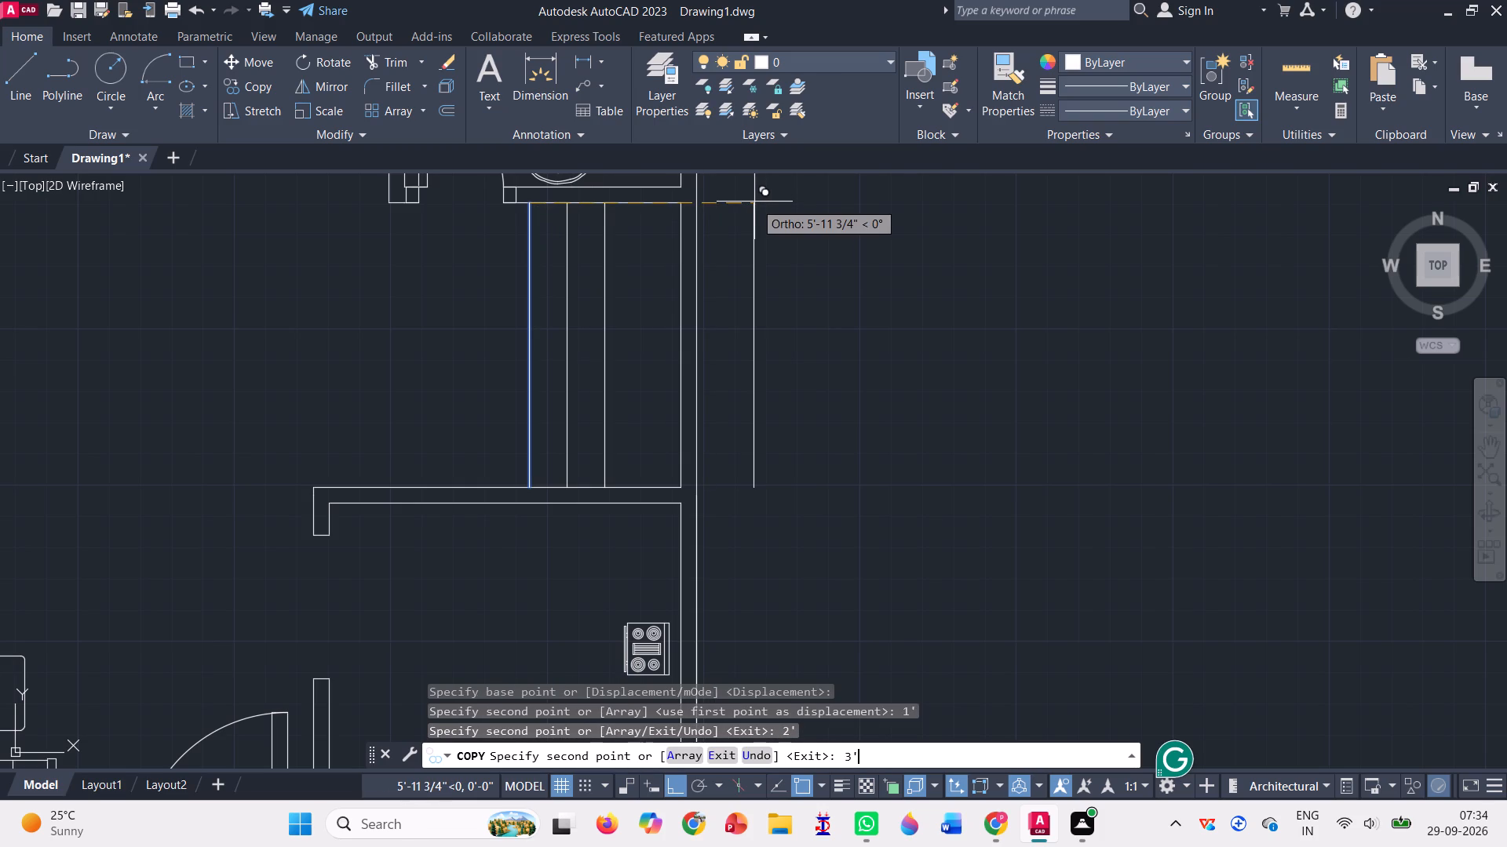
{"action": "key", "text": "Return"}
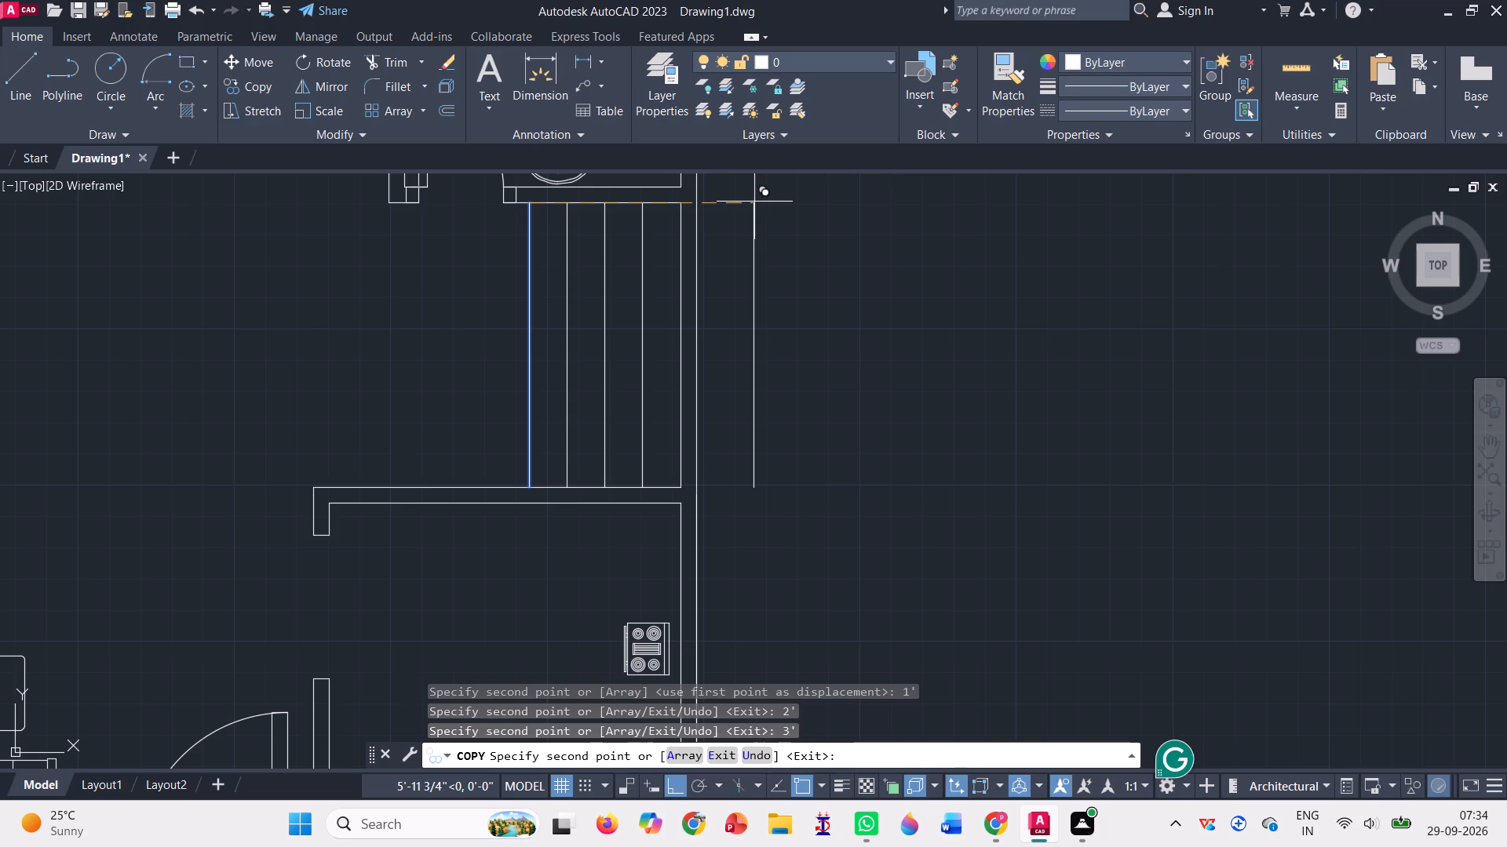
{"action": "key", "text": "Return"}
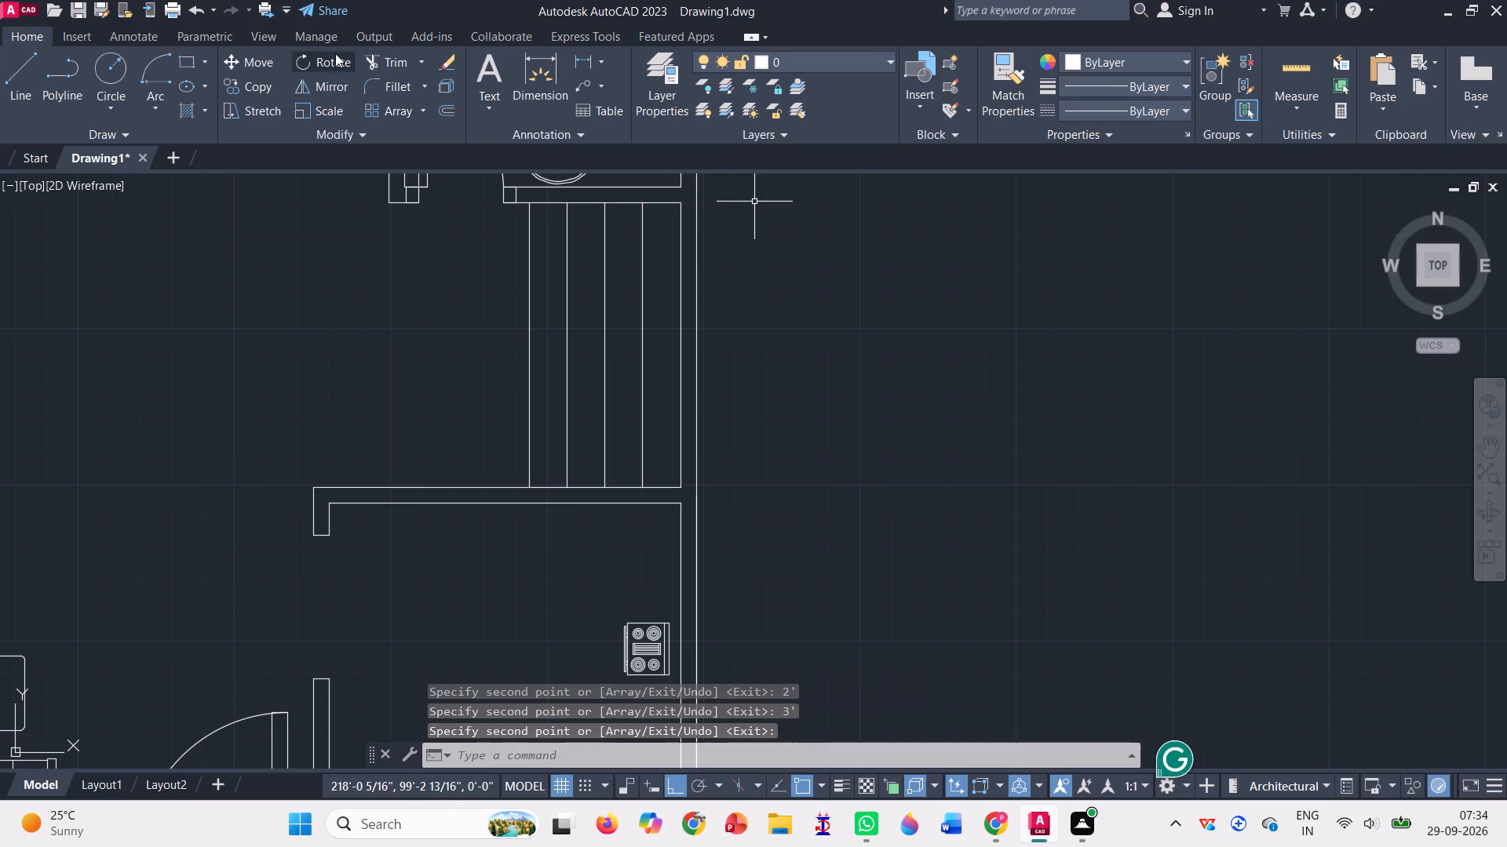
Draw a 1' horizontal line along the upper wall joining the top ends of the first two vertical stair lines.
{"action": "left_click", "coordinate": [15, 84]}
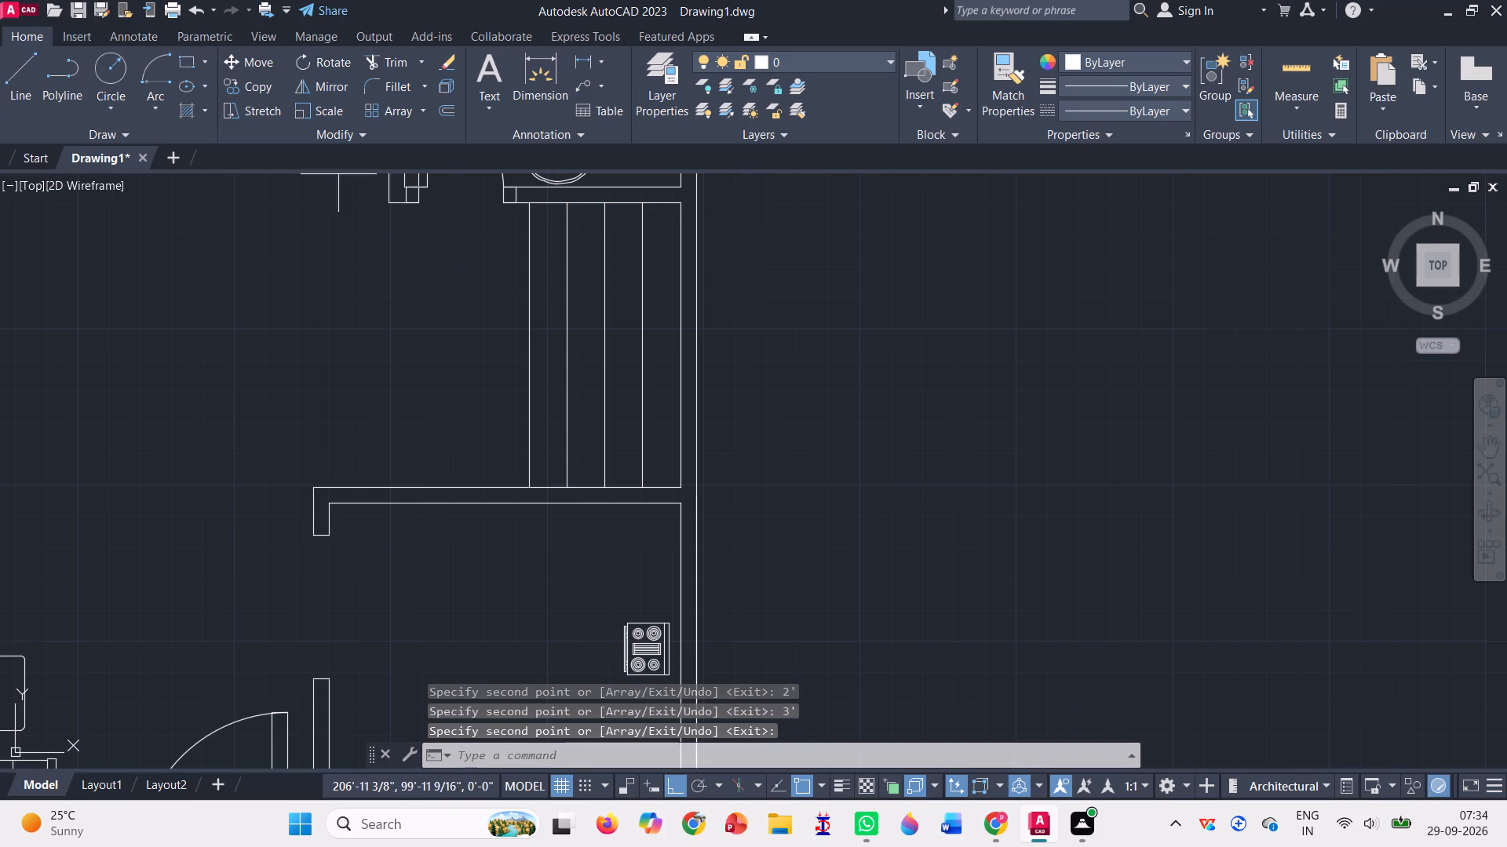
{"action": "left_click", "coordinate": [531, 202]}
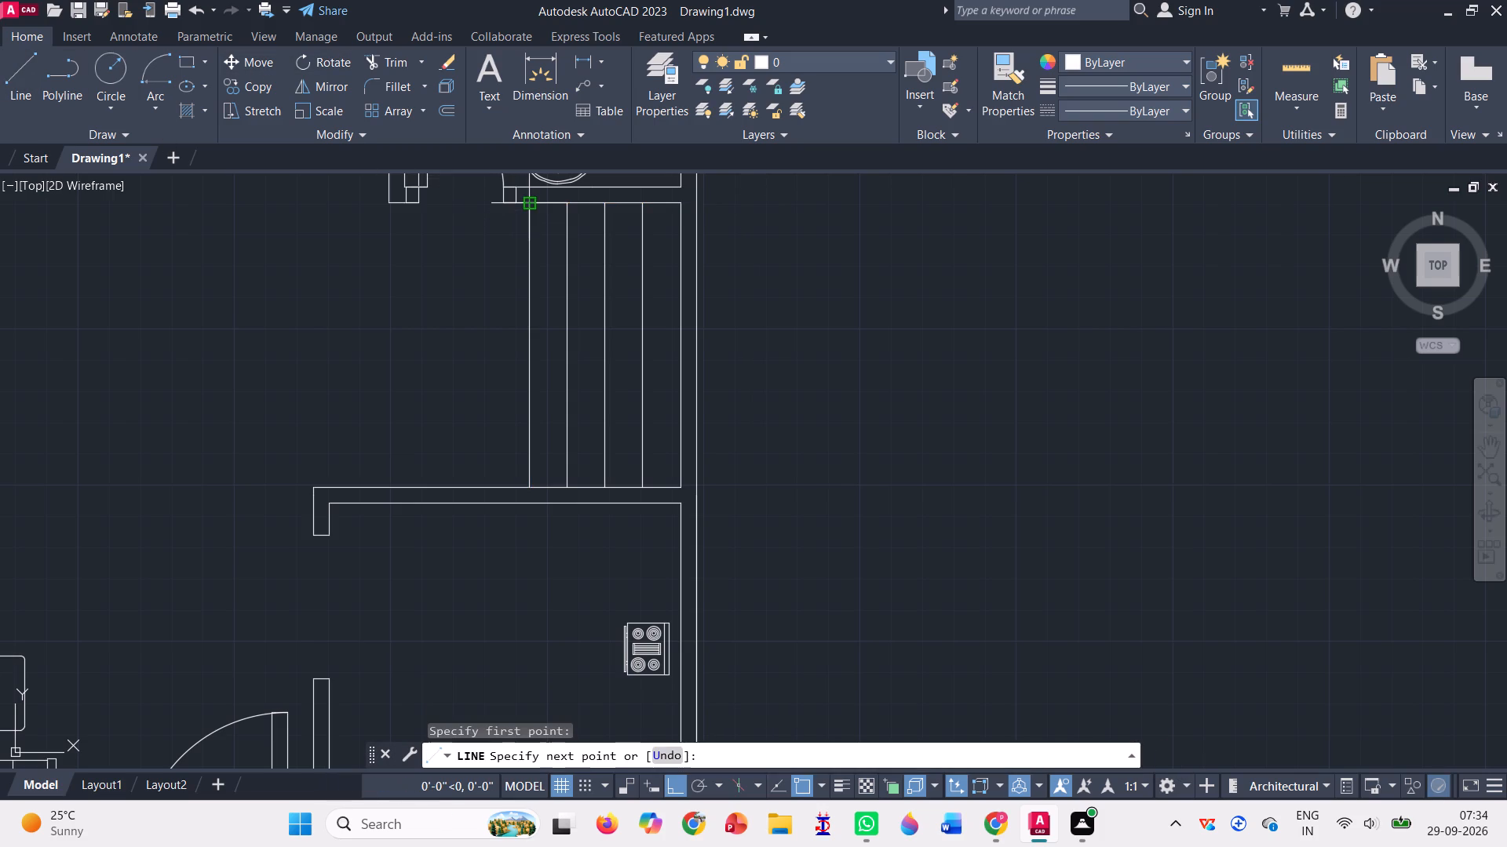
{"action": "left_click", "coordinate": [570, 199]}
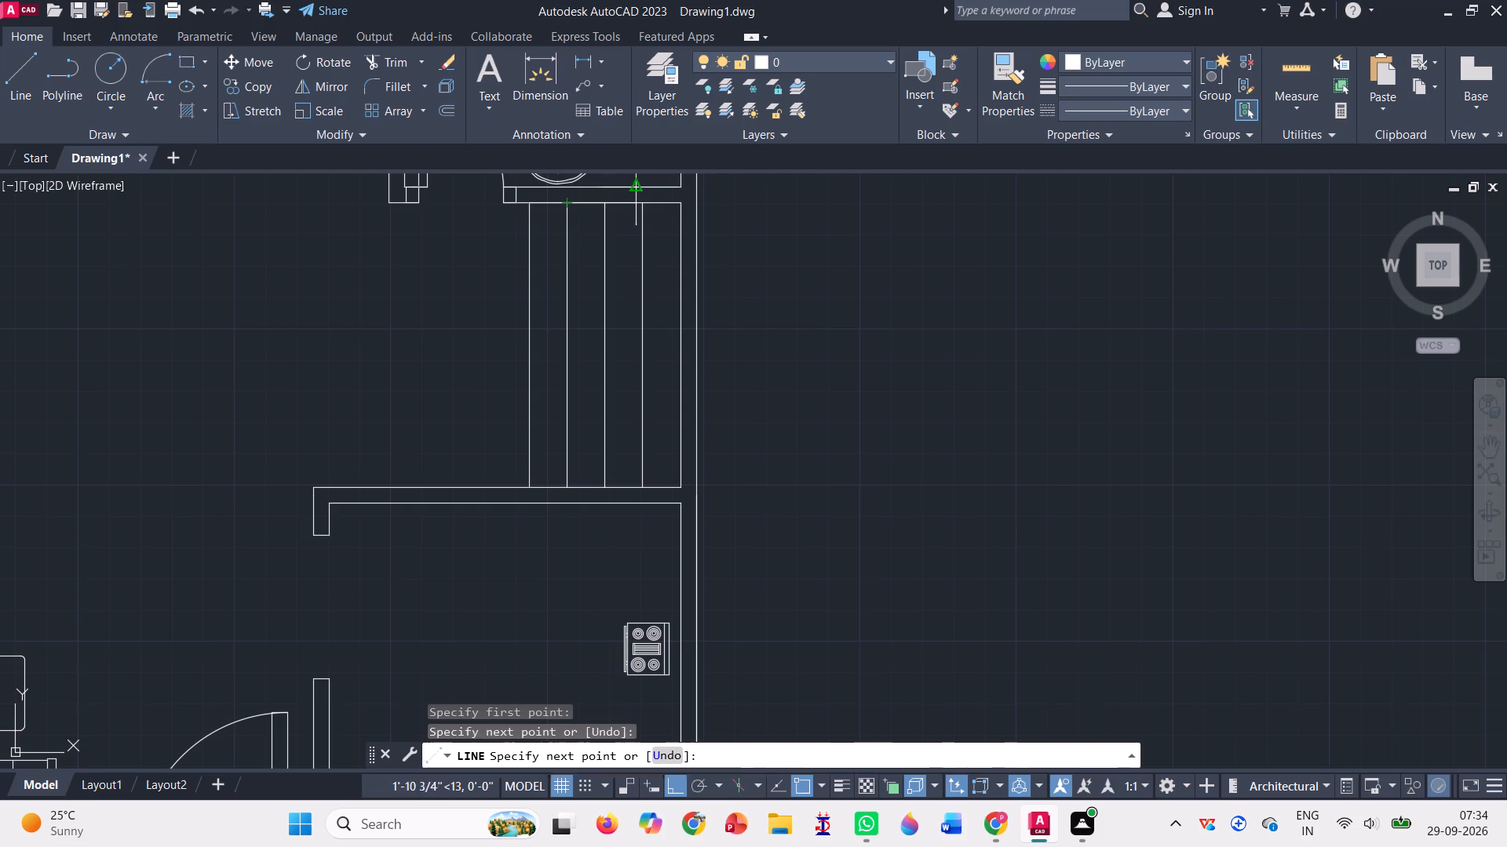
{"action": "key", "text": "Return"}
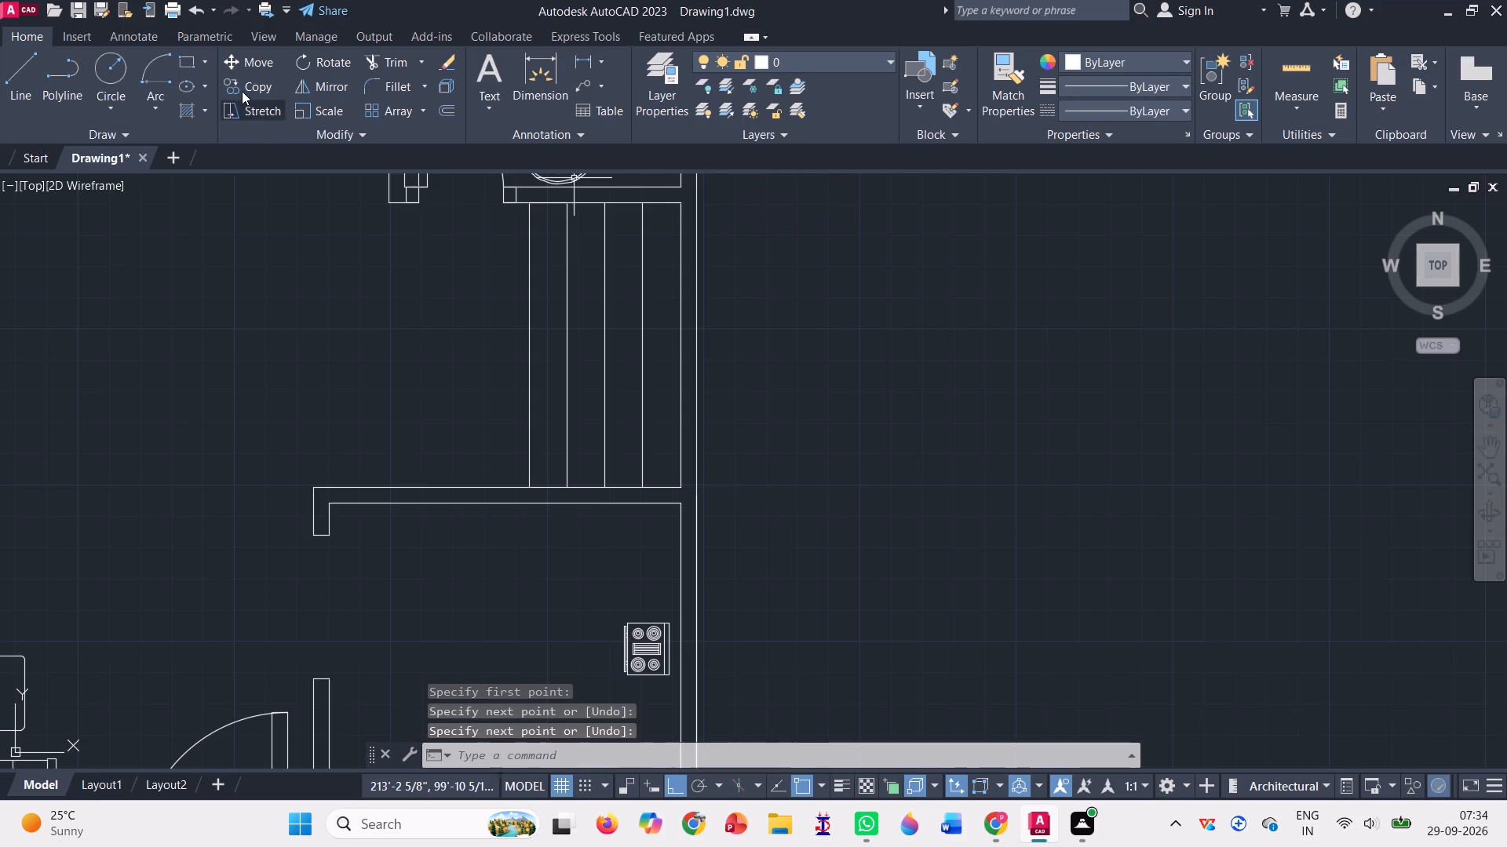
Copy the second, third and fourth vertical stair lines 6" to the left, using the short line's midpoint as the target.
{"action": "left_click", "coordinate": [244, 89]}
{"action": "left_click", "coordinate": [567, 286]}
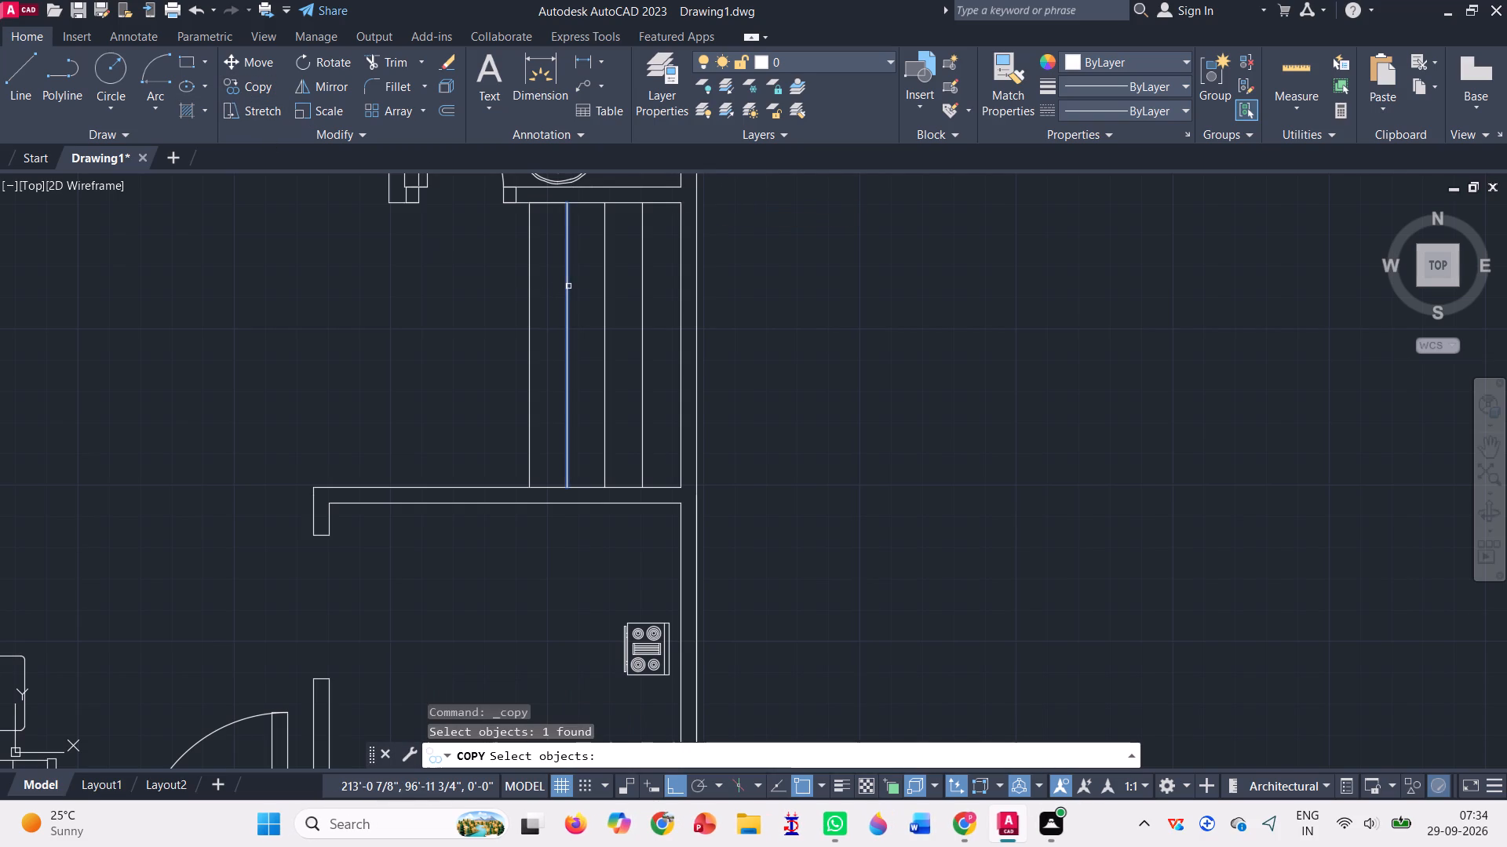
{"action": "left_click", "coordinate": [604, 280]}
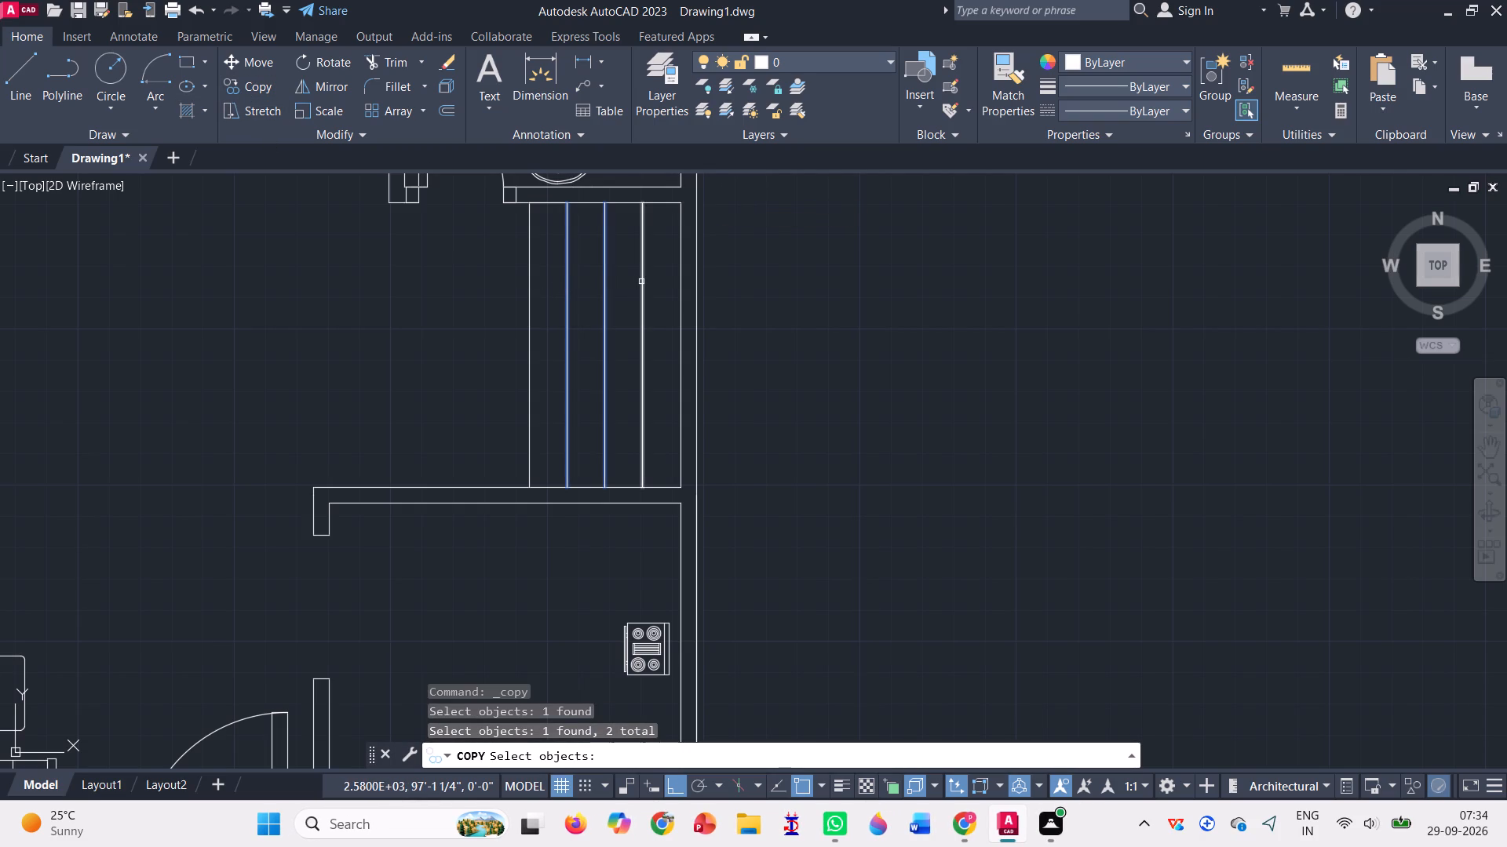
{"action": "left_click", "coordinate": [641, 282]}
{"action": "key", "text": "Return"}
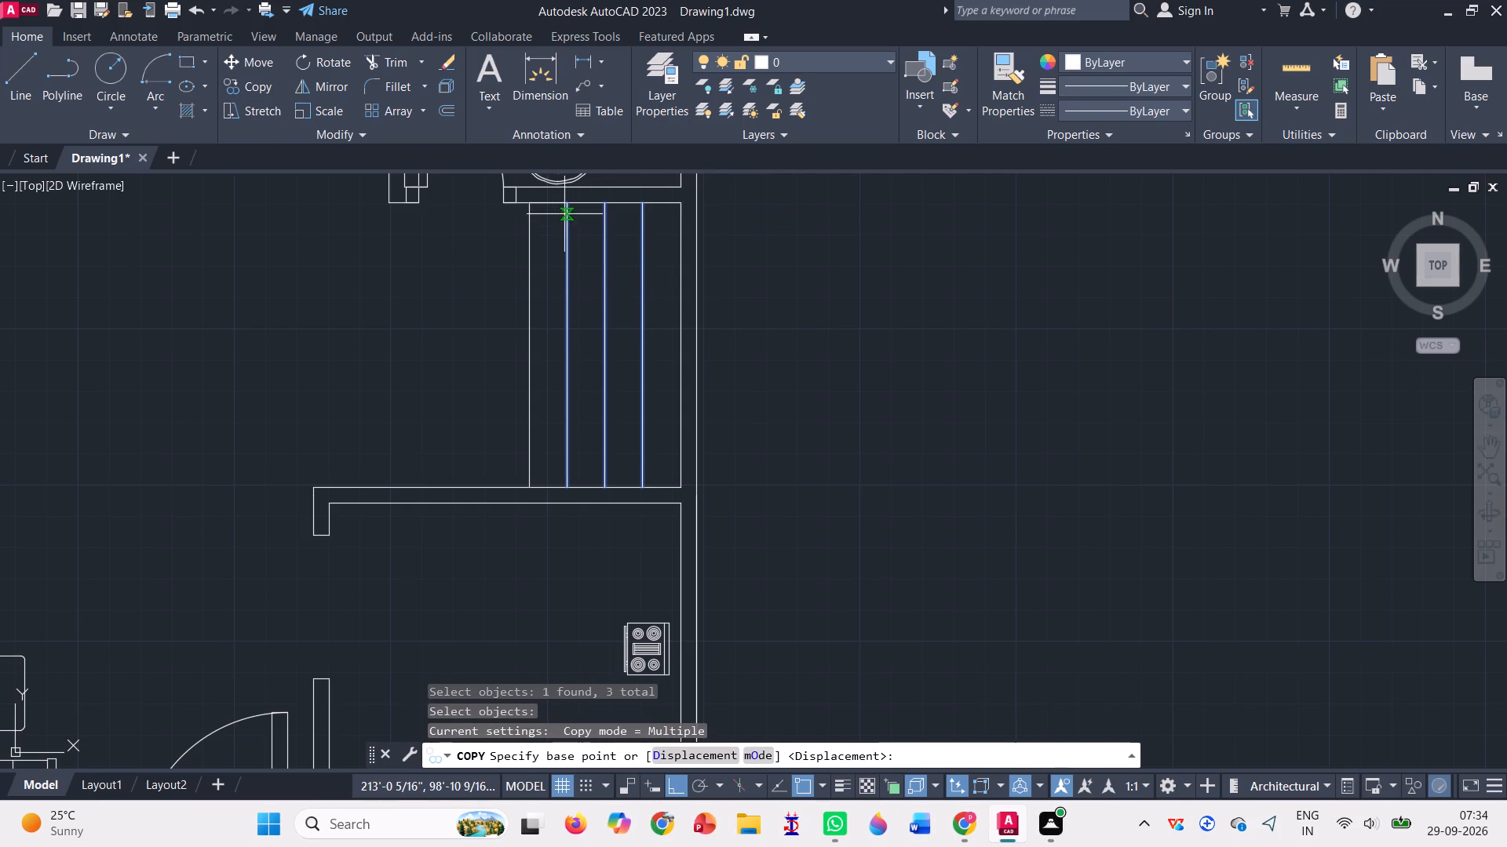
{"action": "left_click", "coordinate": [568, 206]}
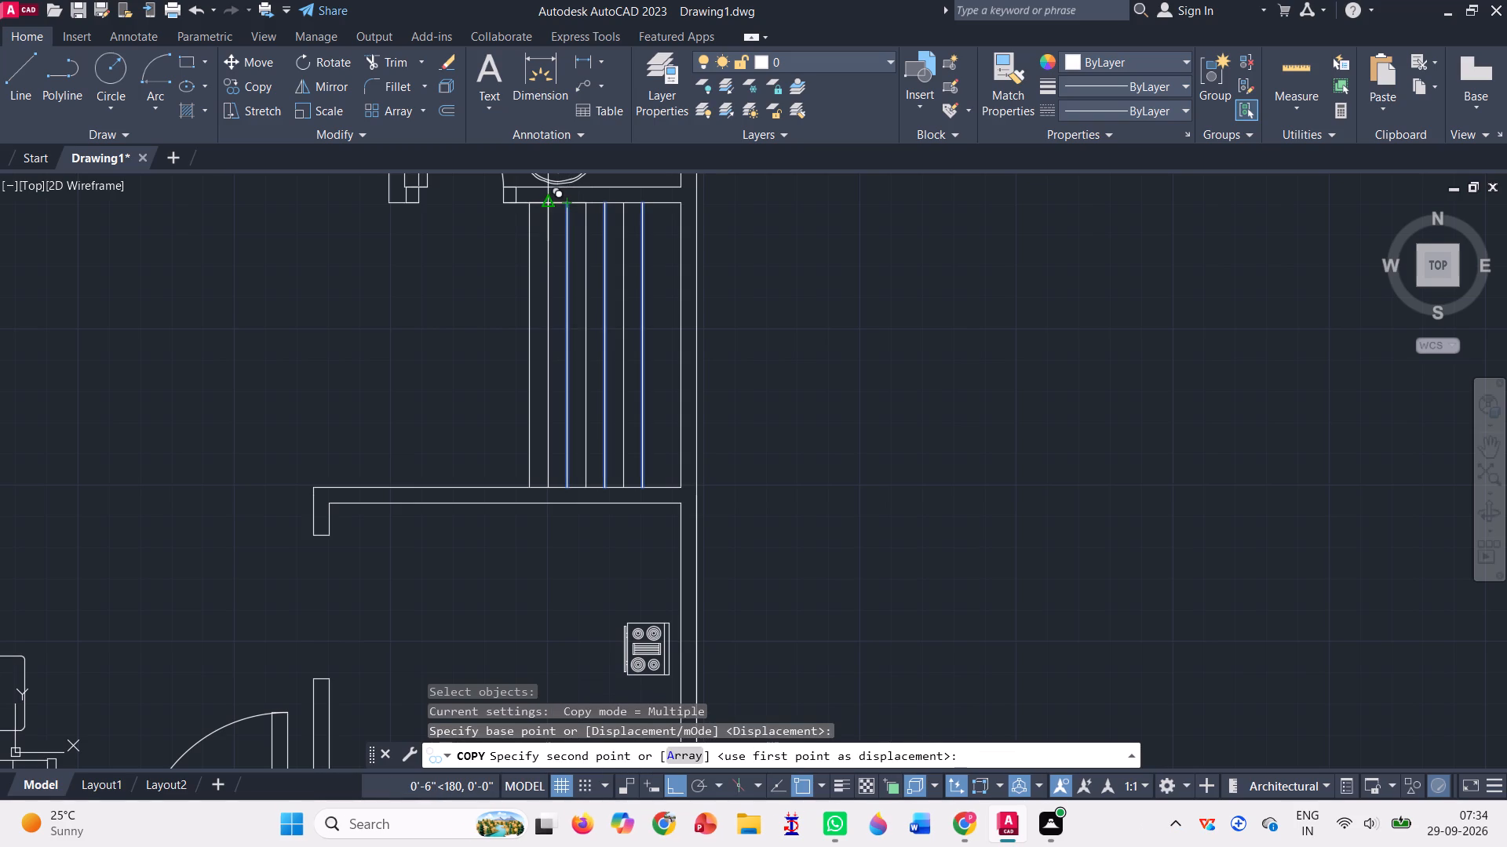
{"action": "left_click", "coordinate": [553, 202]}
{"action": "key", "text": "Escape"}
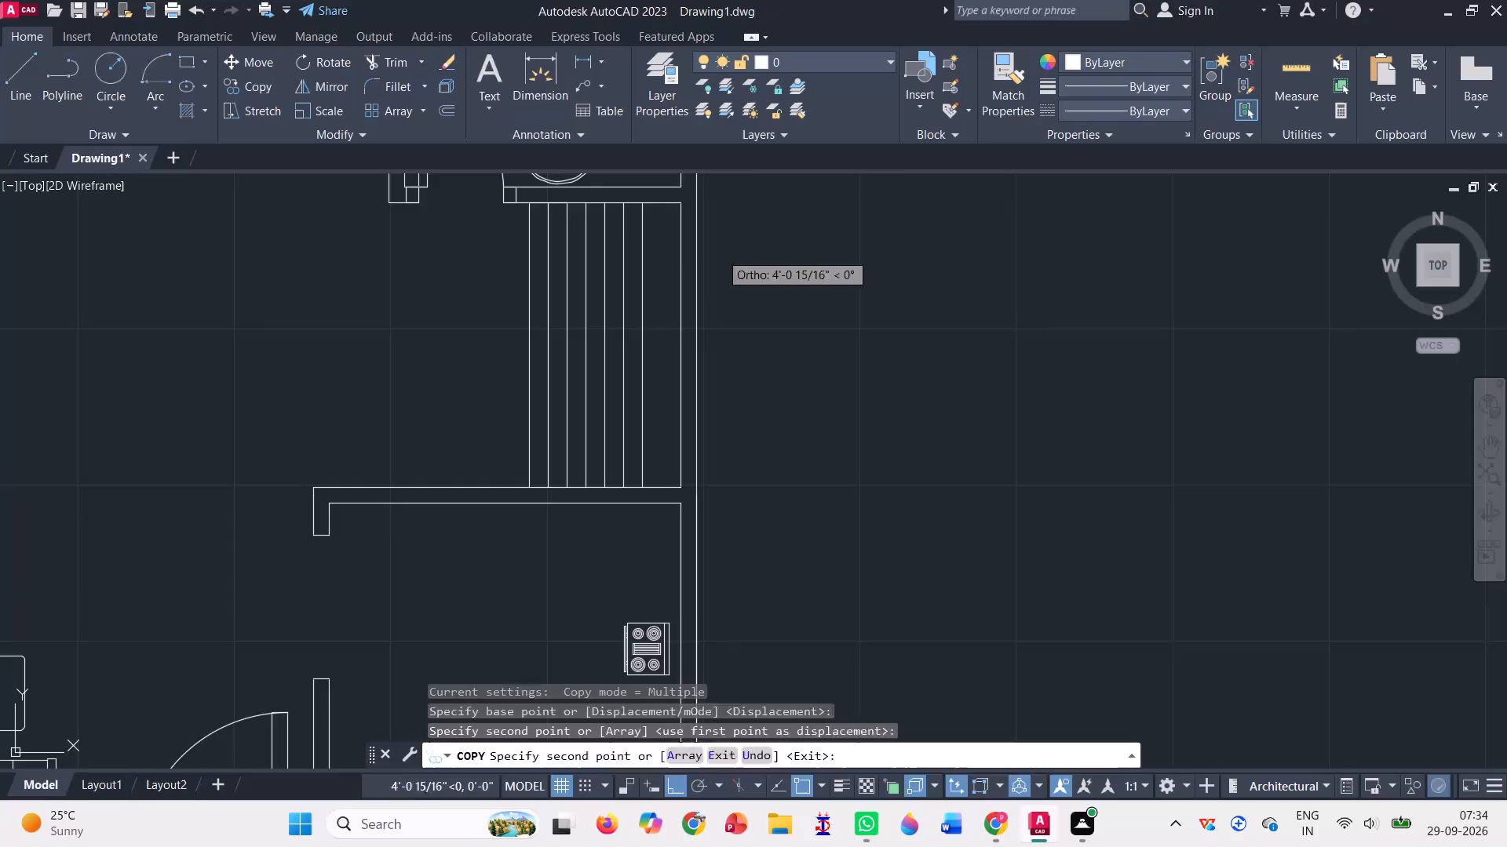
Trim away the two vertical stair lines nearest the outer right wall.
{"action": "double_click", "coordinate": [396, 64]}
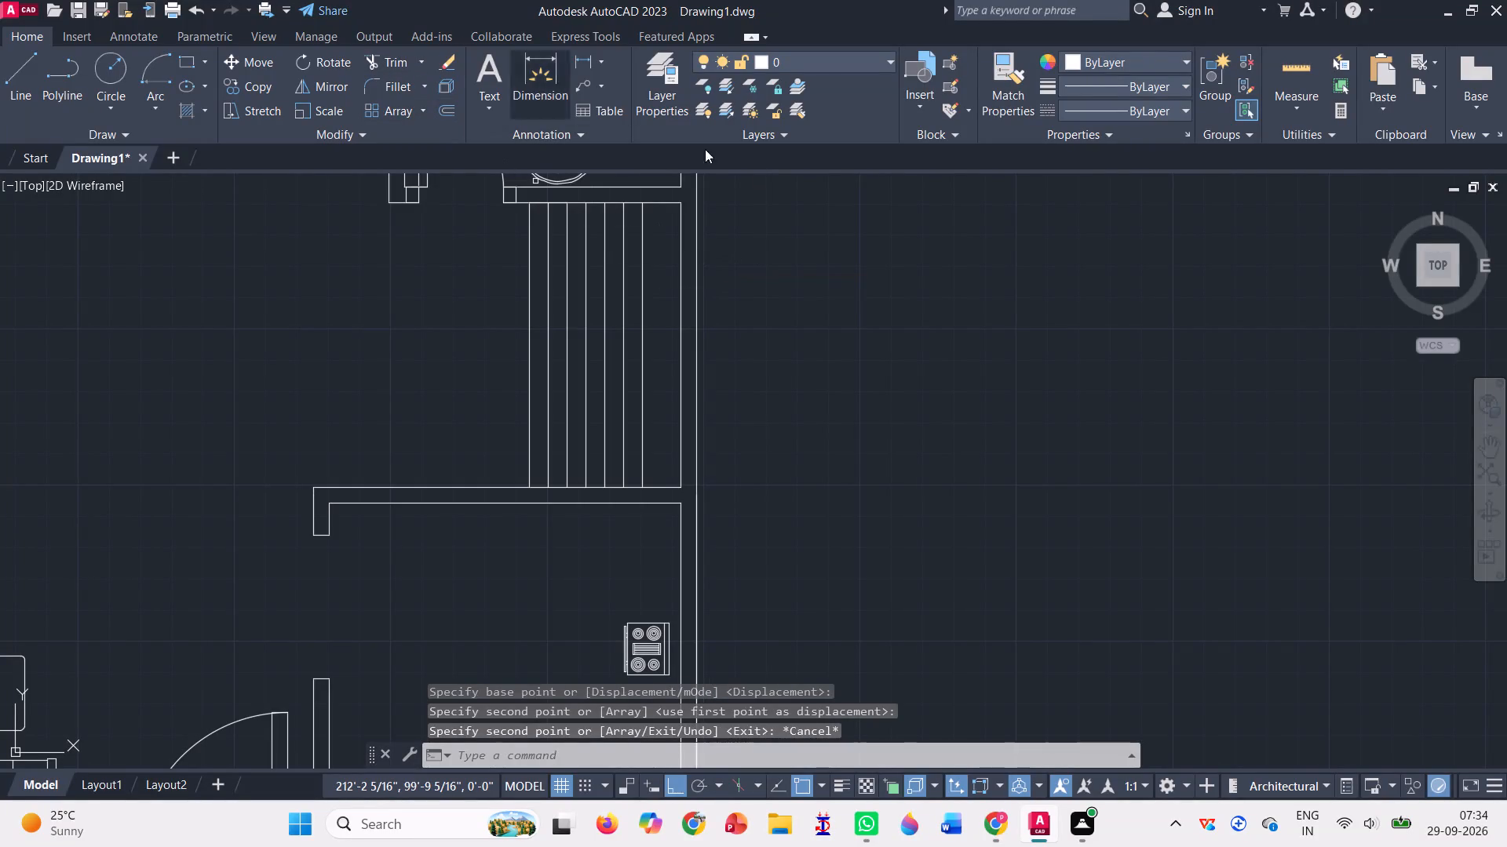
{"action": "left_click", "coordinate": [644, 311]}
{"action": "left_click", "coordinate": [625, 321]}
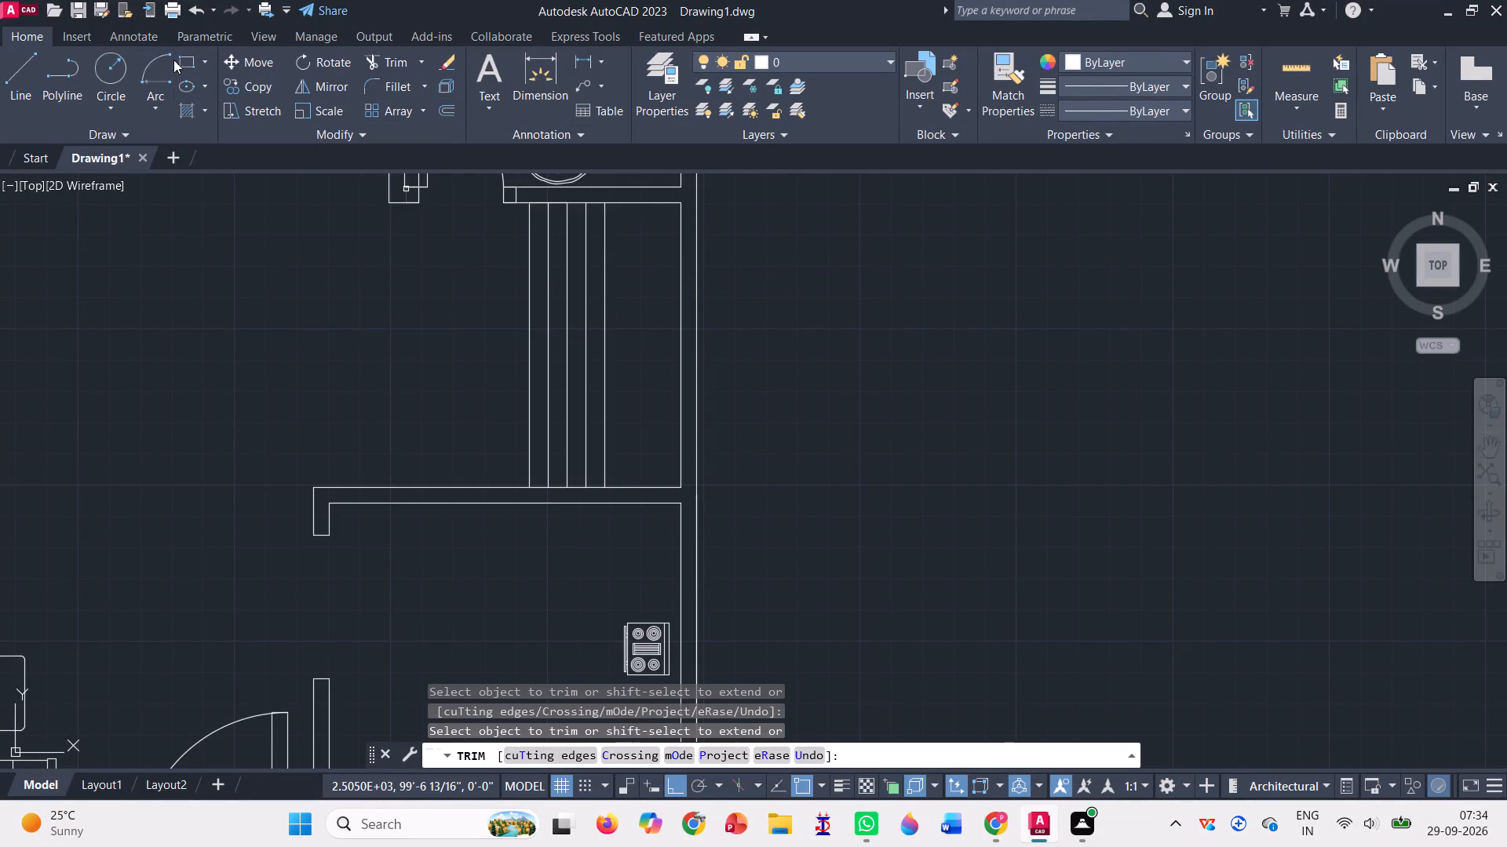
Draw a three-sided outline from the leftmost stair line across to the right wall, down about 1'-11", and back across.
{"action": "left_click", "coordinate": [16, 62]}
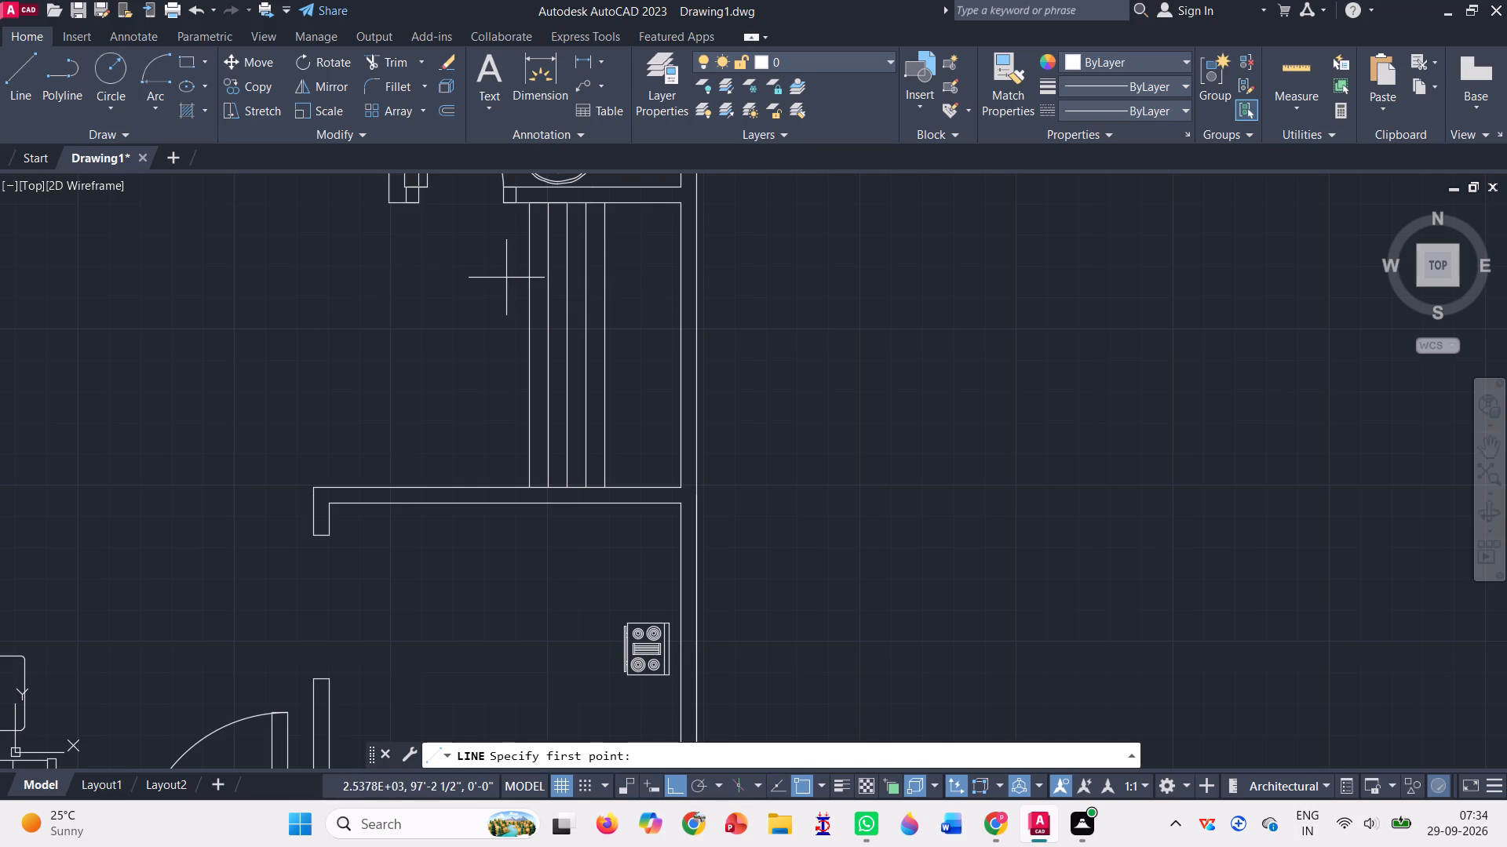
{"action": "left_click", "coordinate": [530, 274]}
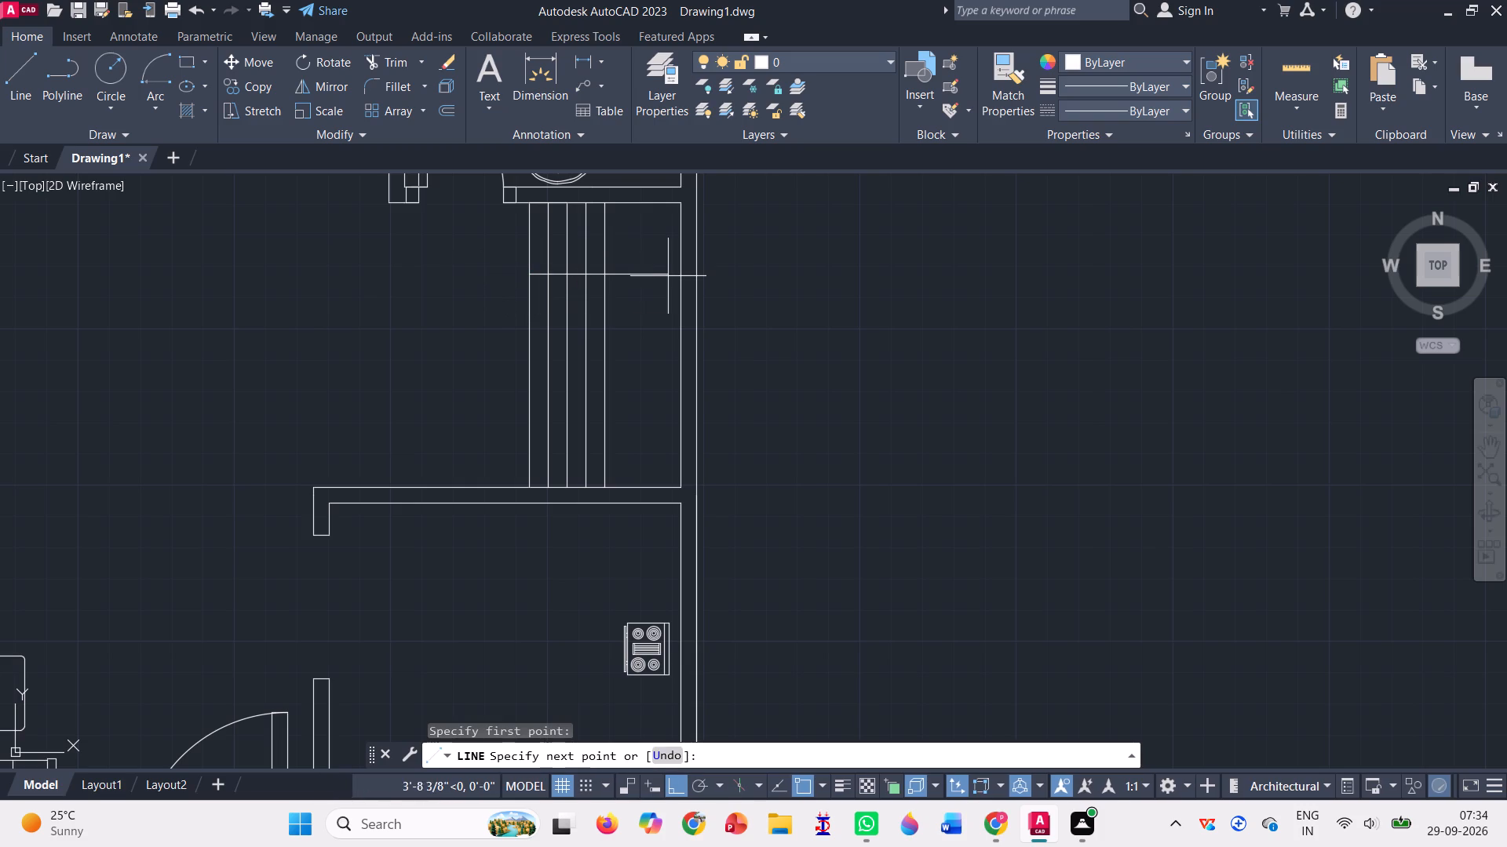
{"action": "left_click", "coordinate": [677, 279]}
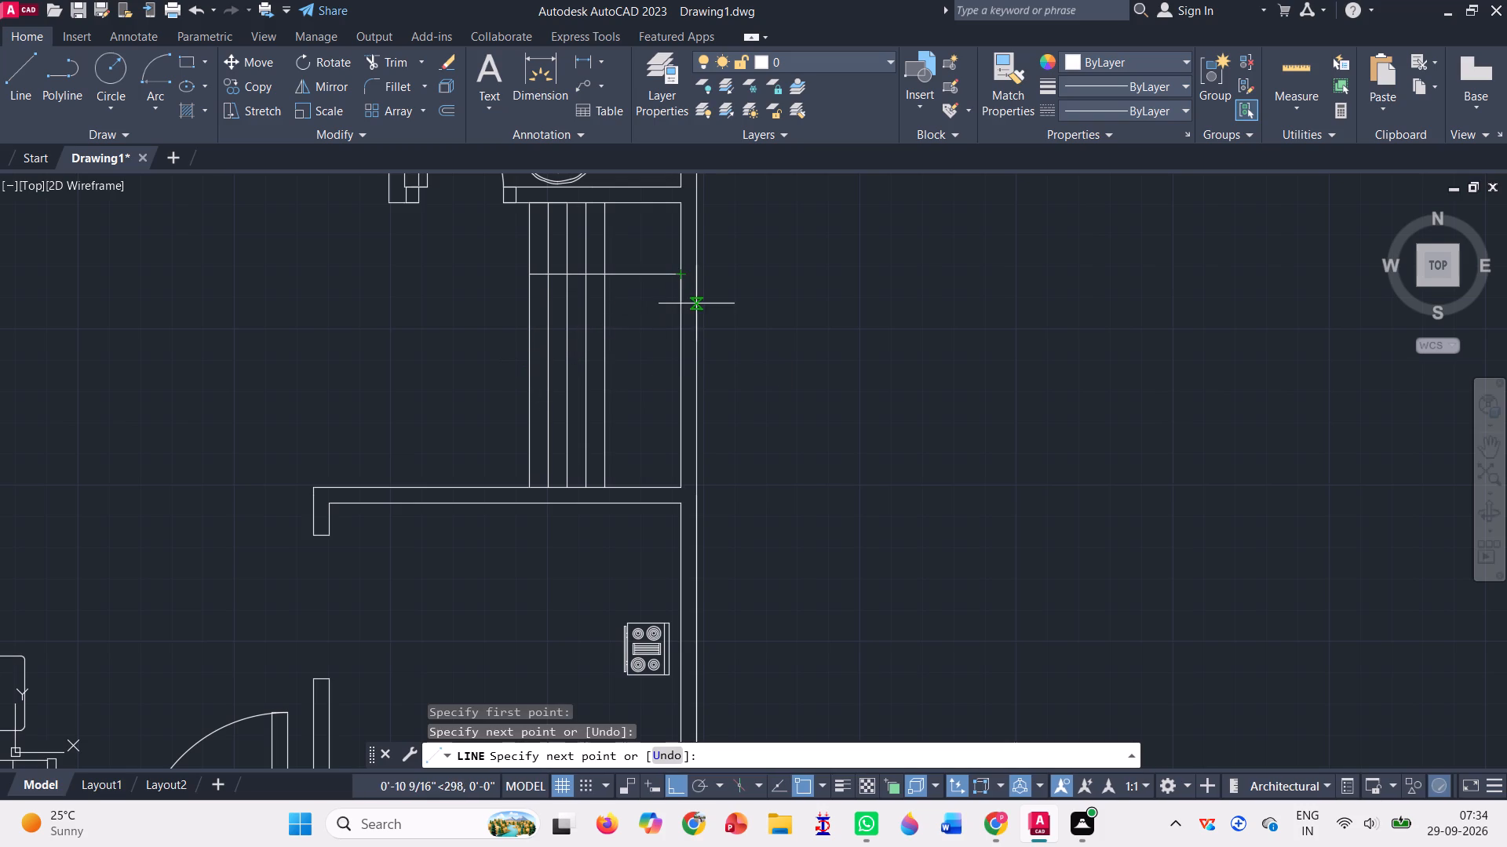
{"action": "left_click", "coordinate": [678, 349]}
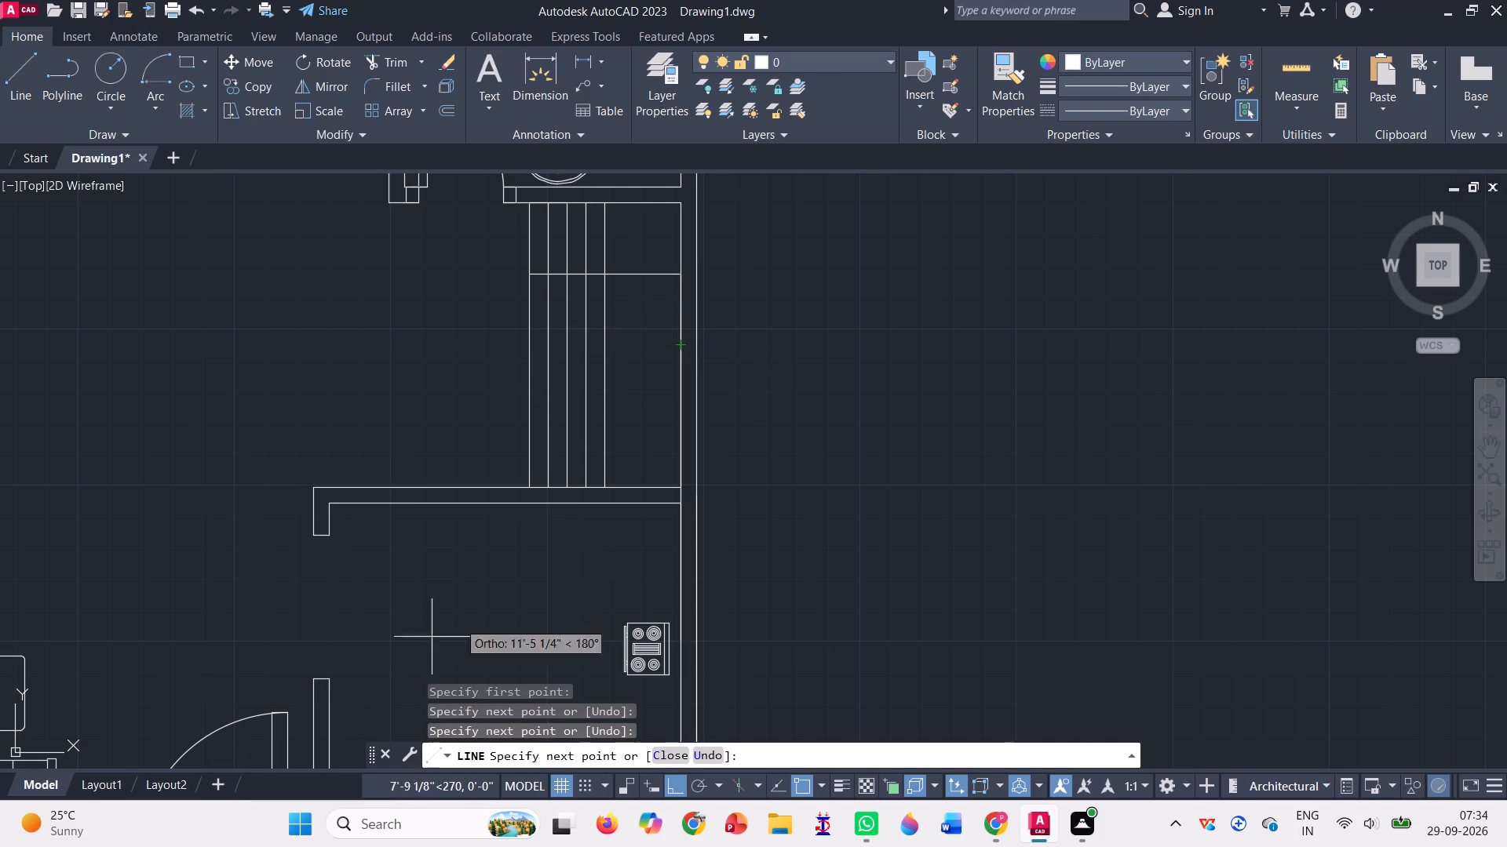
{"action": "left_click", "coordinate": [524, 351]}
{"action": "key", "text": "Return"}
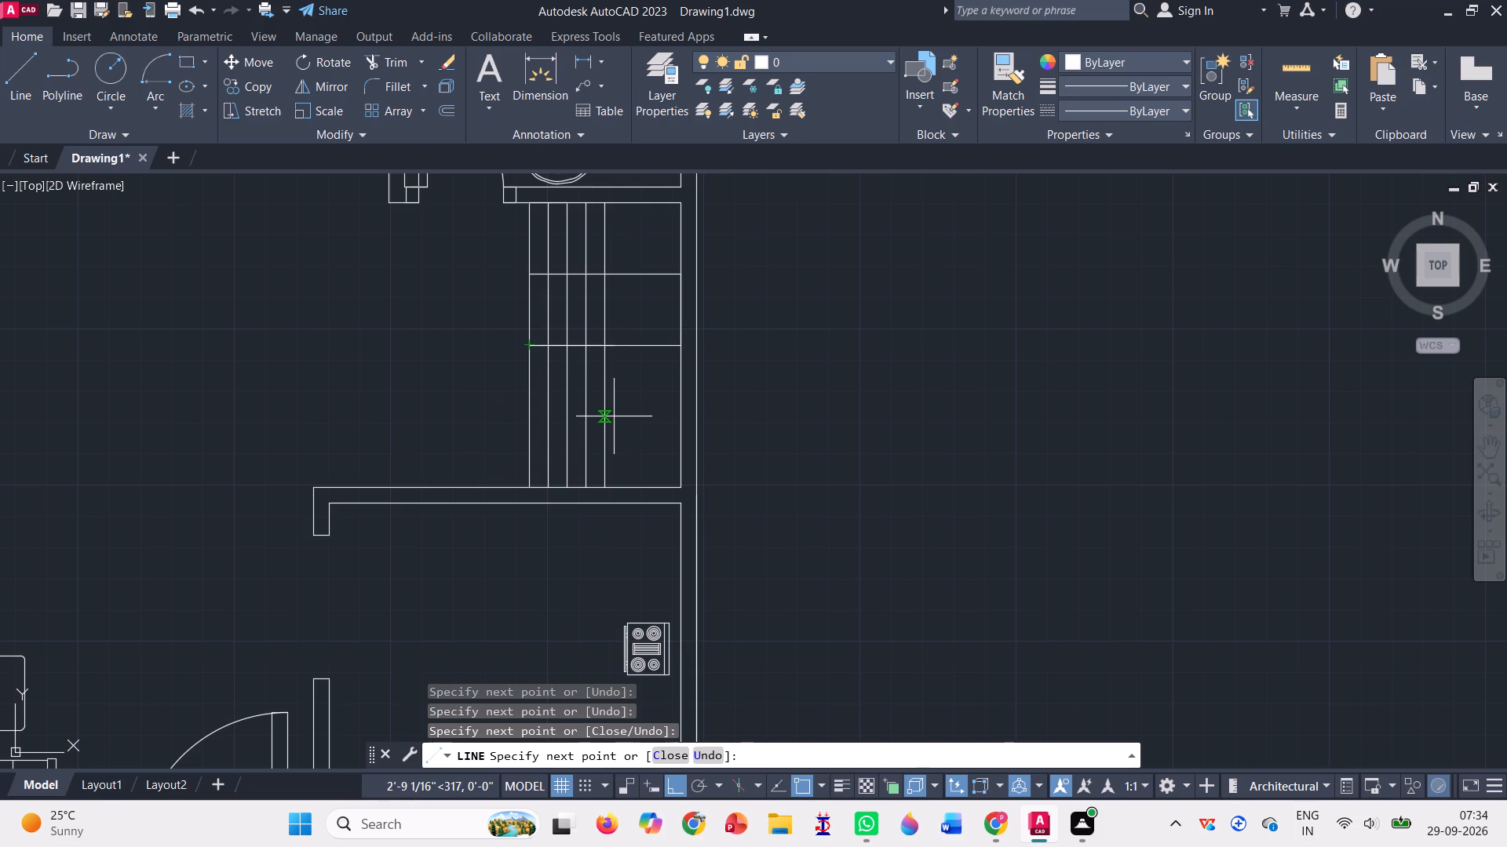
Move the three-sided outline straight down from its right side's midpoint to its old lower right corner, centring it between the walls.
{"action": "left_click", "coordinate": [232, 58]}
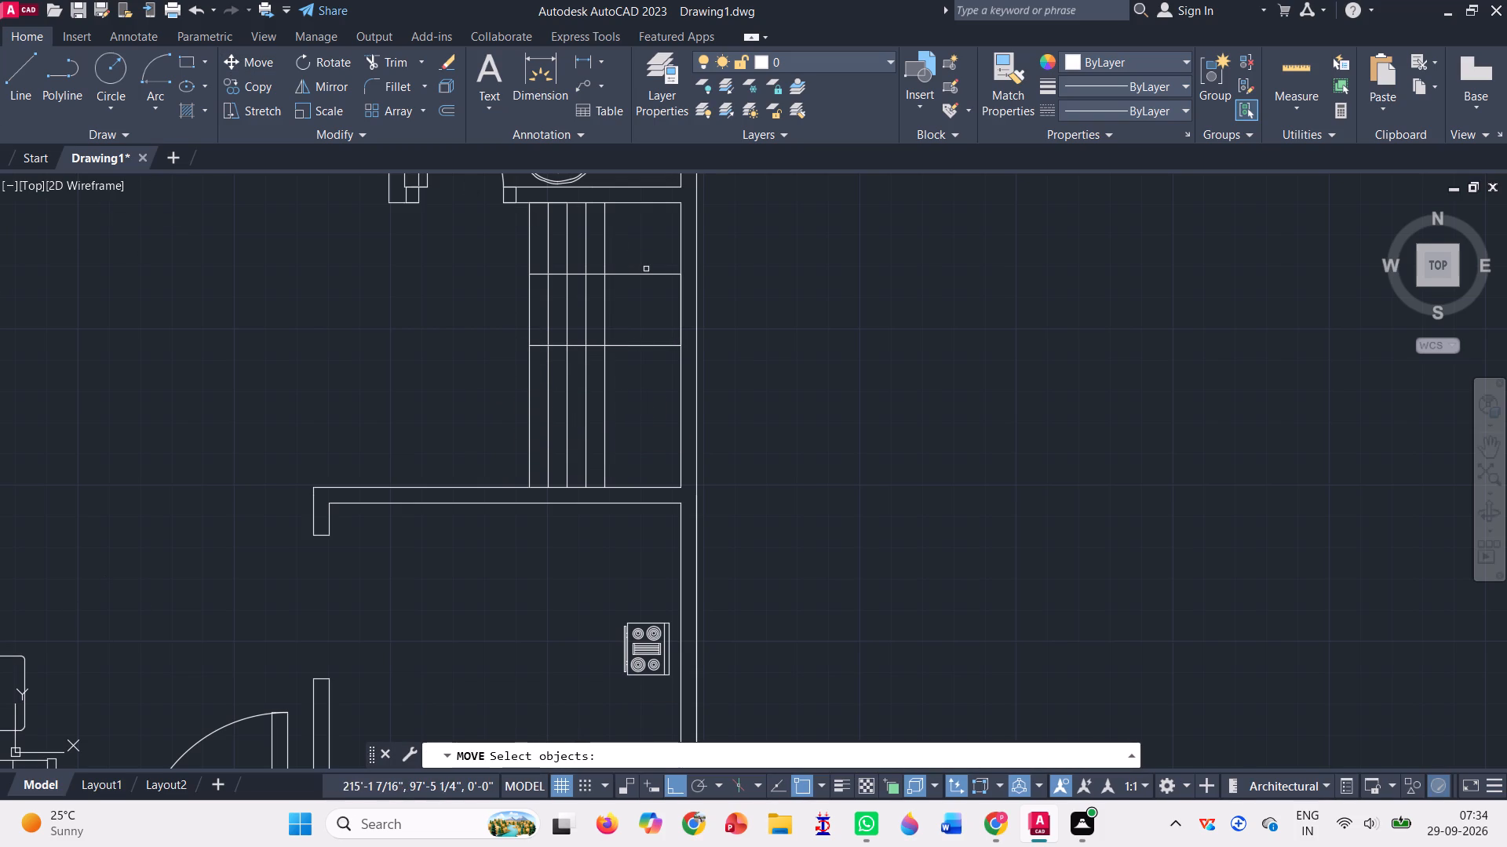
{"action": "left_click", "coordinate": [651, 272]}
{"action": "left_click", "coordinate": [645, 344]}
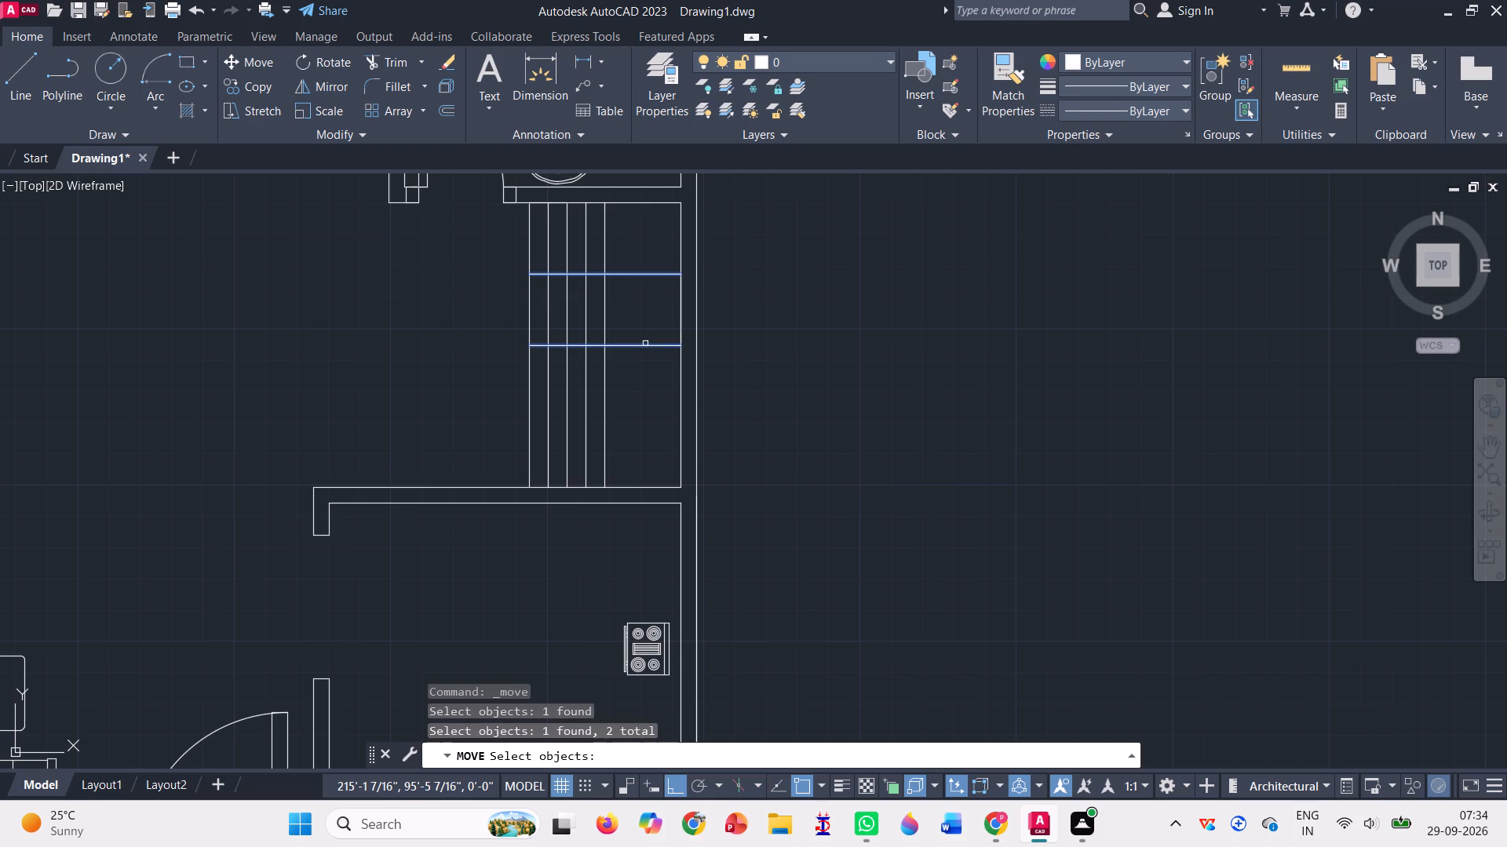
{"action": "left_click", "coordinate": [680, 307]}
{"action": "key", "text": "Return"}
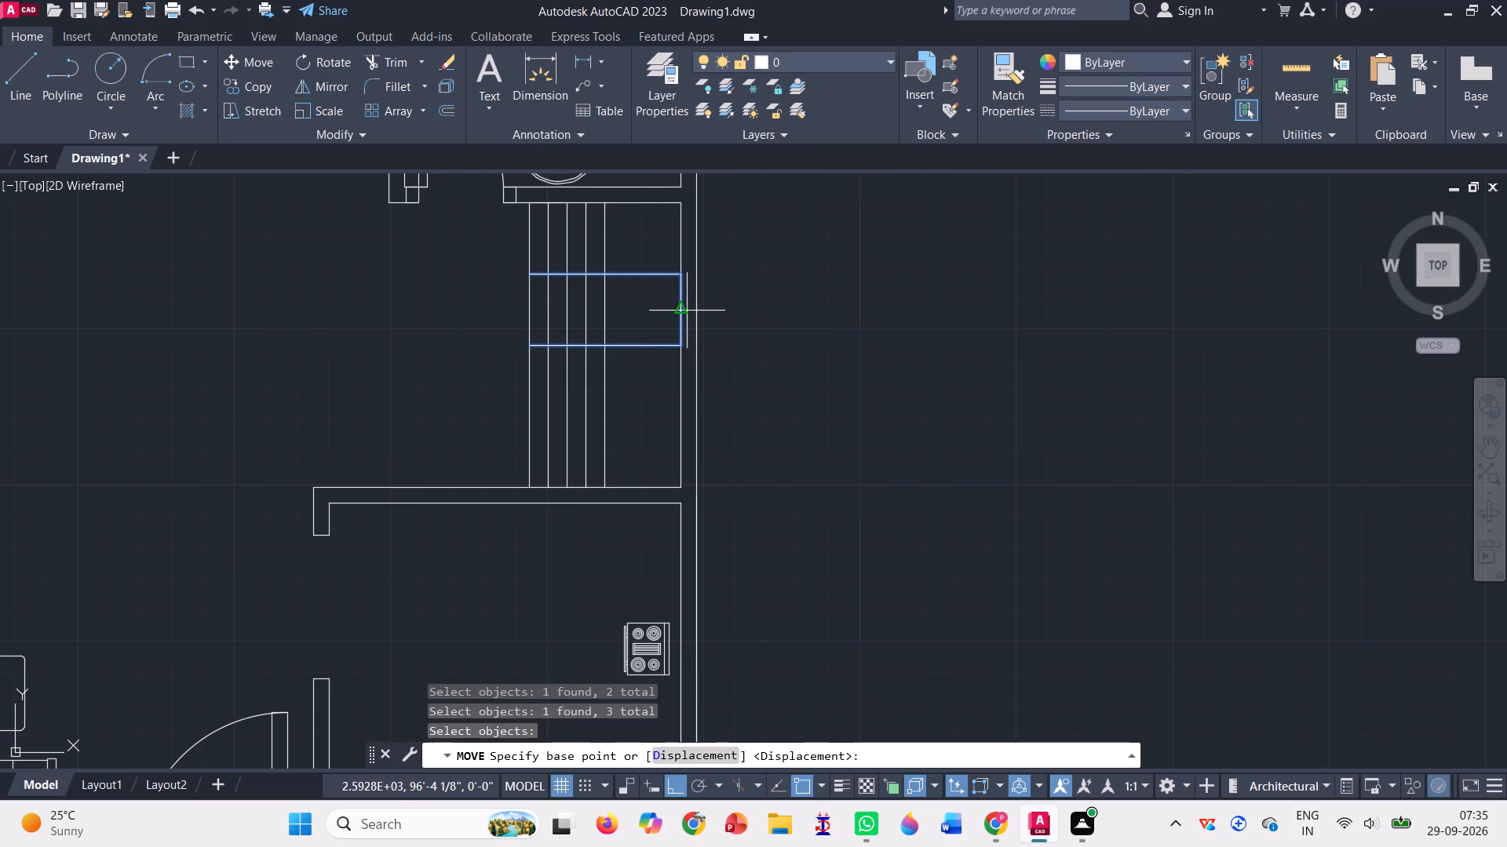
{"action": "left_click", "coordinate": [684, 311]}
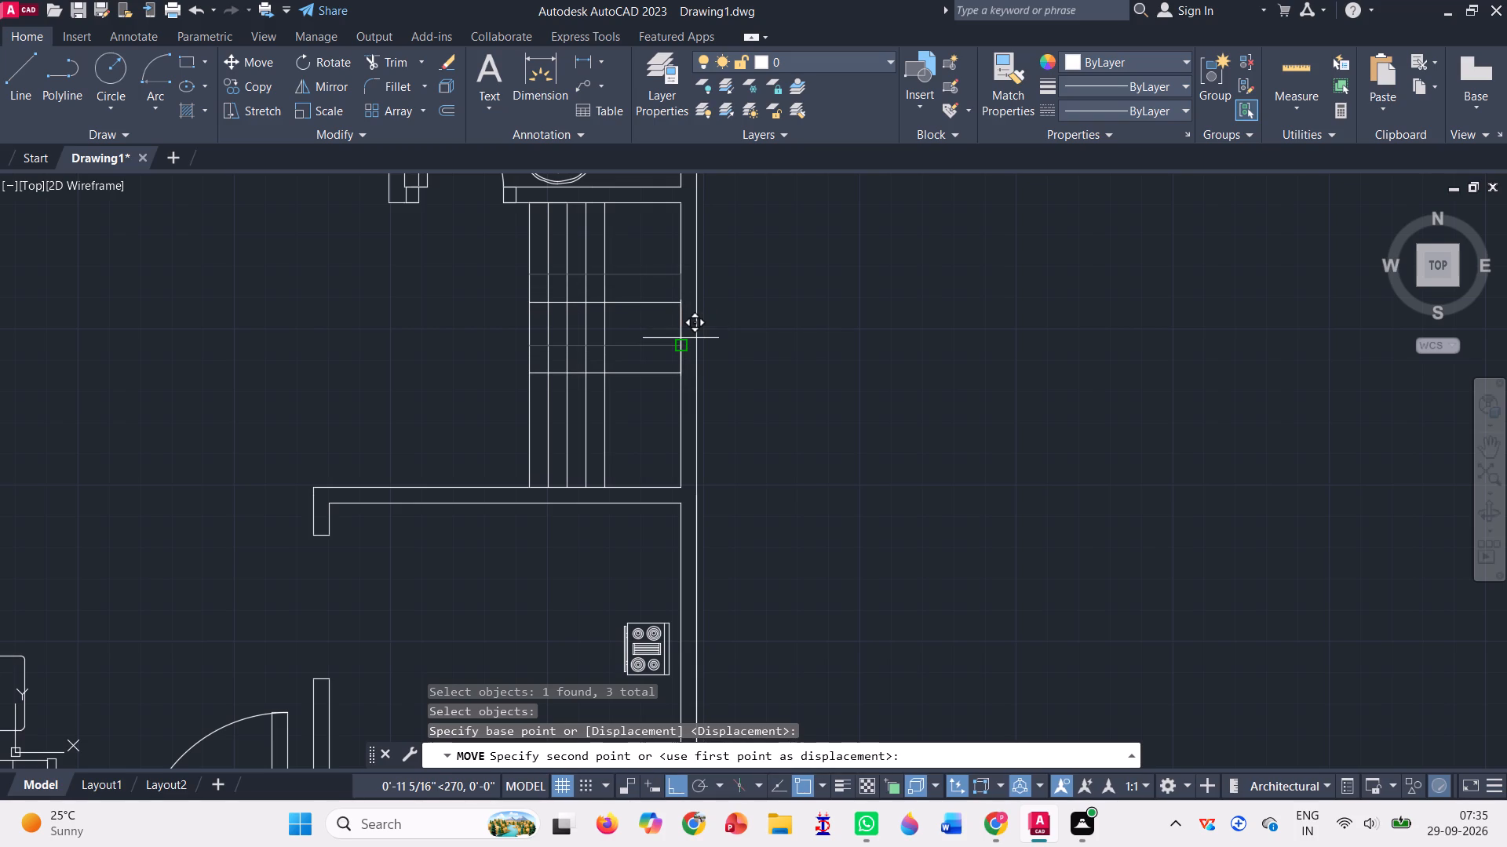
{"action": "left_click", "coordinate": [681, 338]}
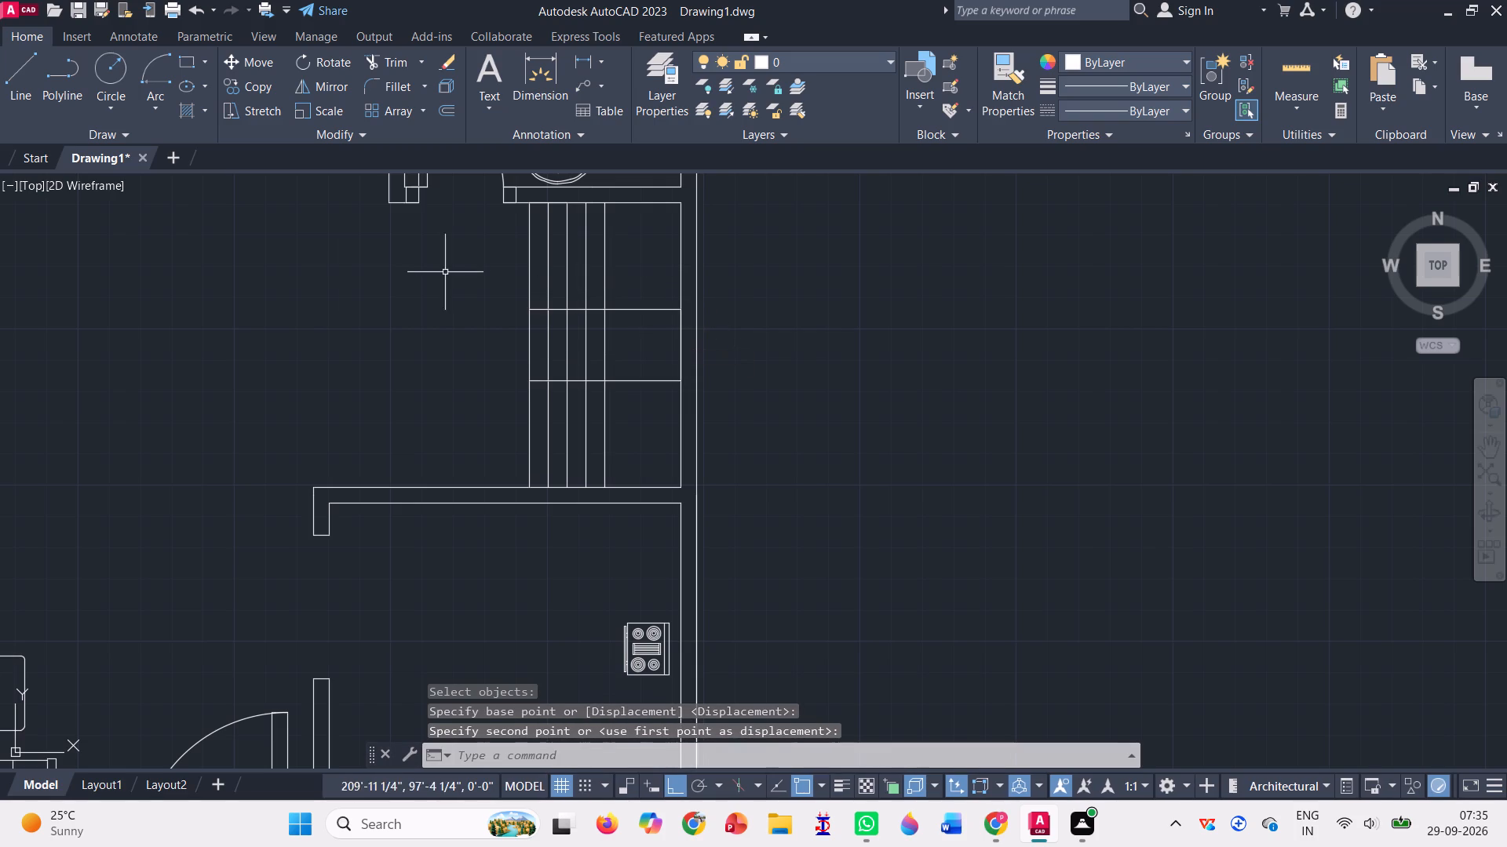
Draw a line over the outline's lower edge, from the outer wall's inner face to the nearest vertical stair line.
{"action": "left_click", "coordinate": [20, 75]}
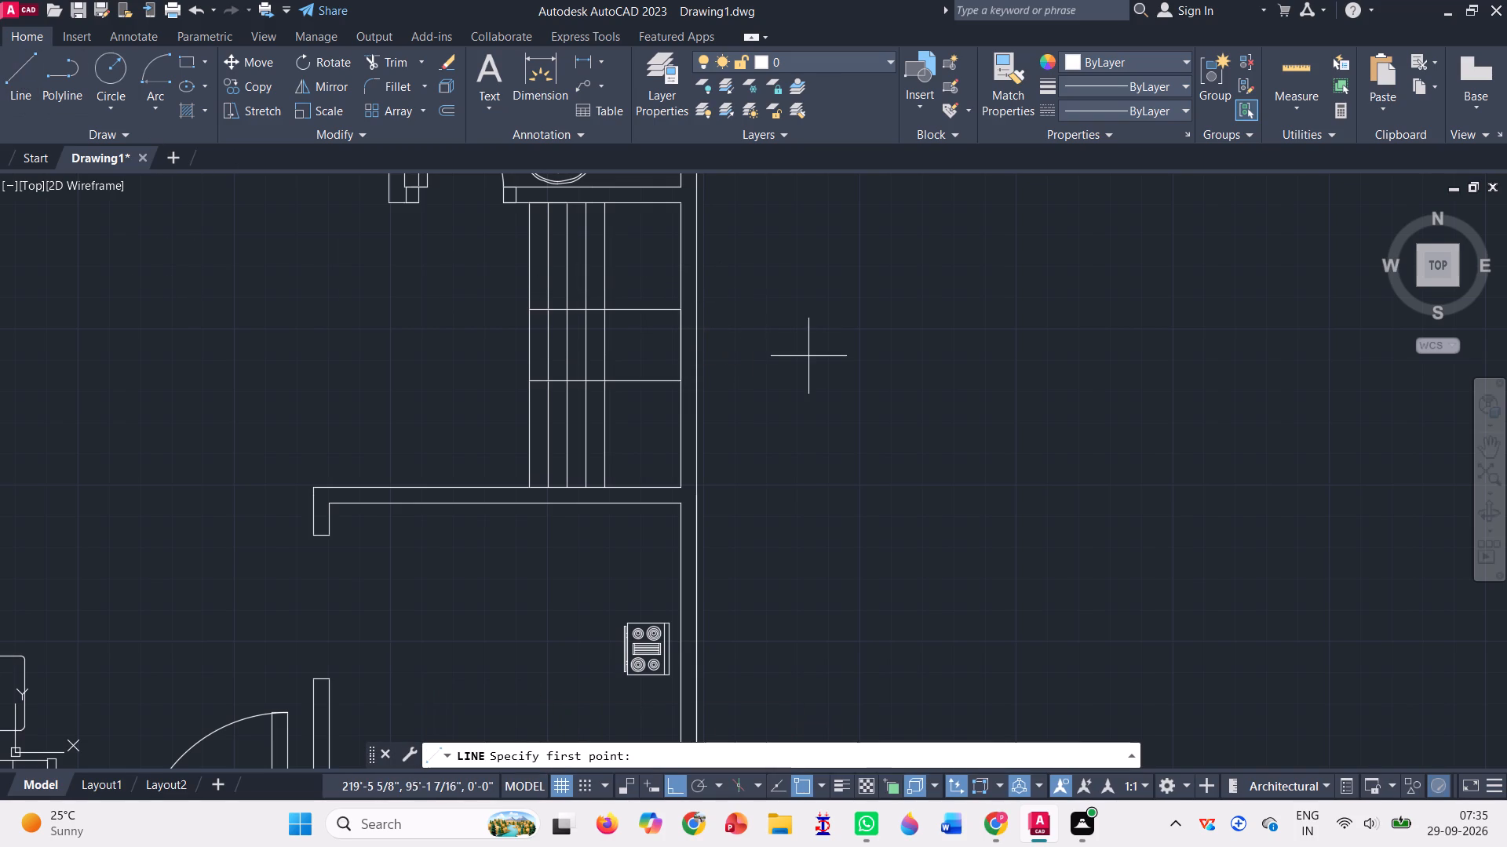
{"action": "scroll", "coordinate": [676, 340], "scroll_direction": "up", "scroll_amount": 1}
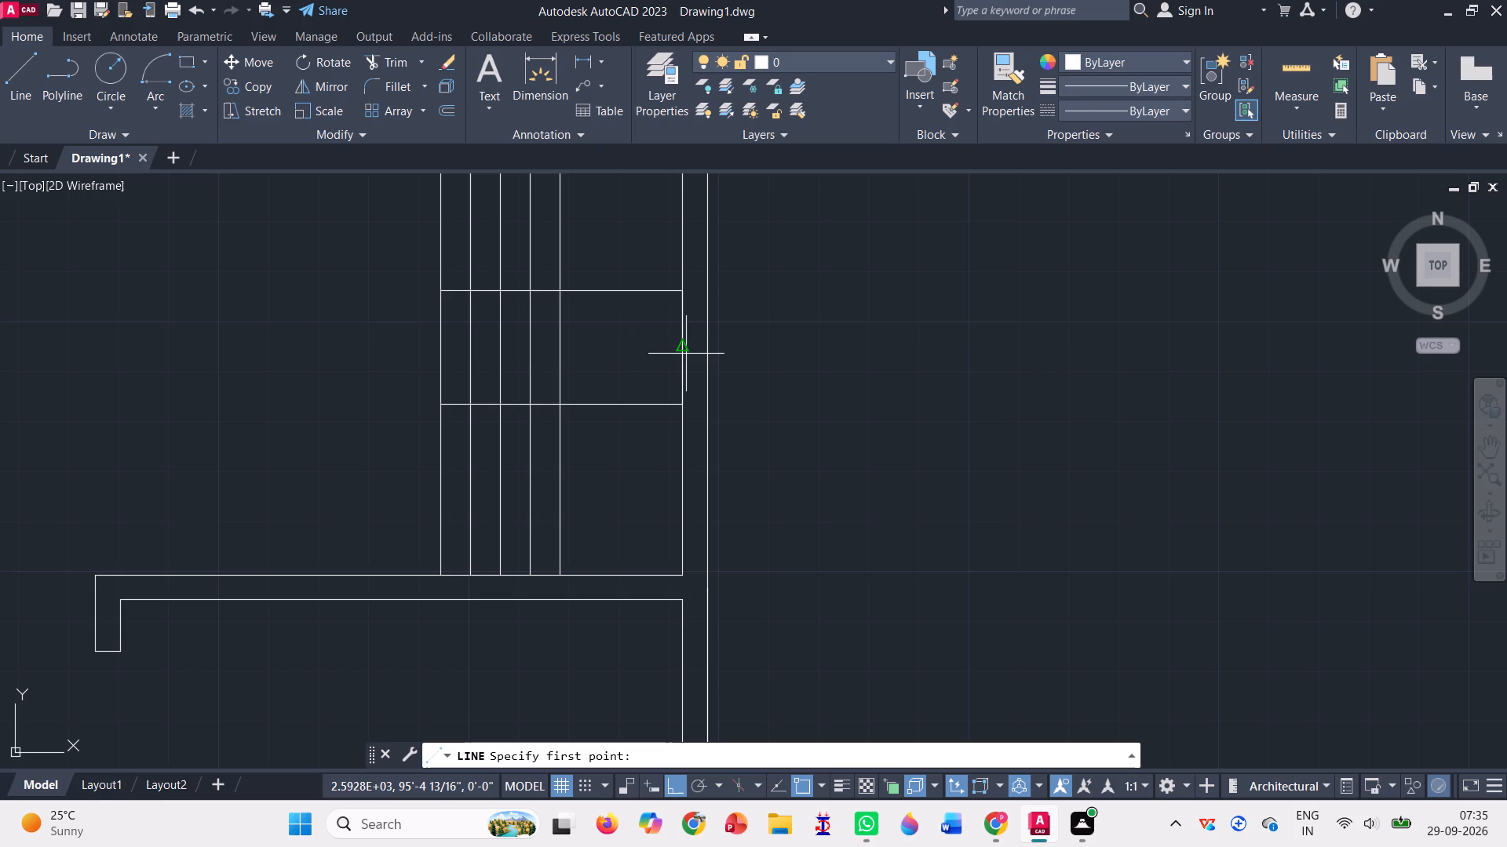
{"action": "left_click", "coordinate": [684, 402]}
{"action": "left_click", "coordinate": [558, 407]}
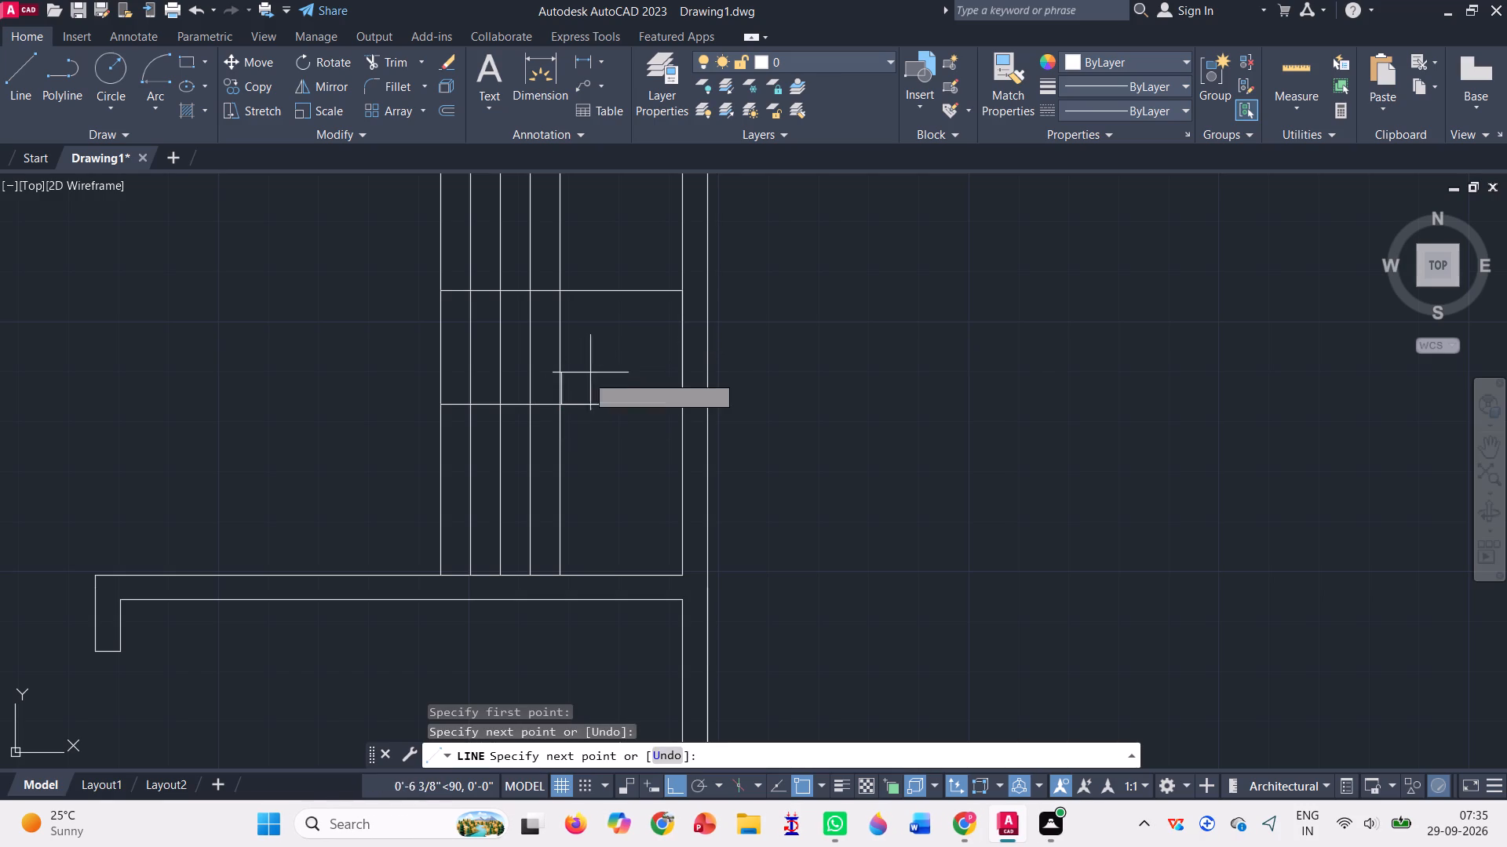
{"action": "key", "text": "Return"}
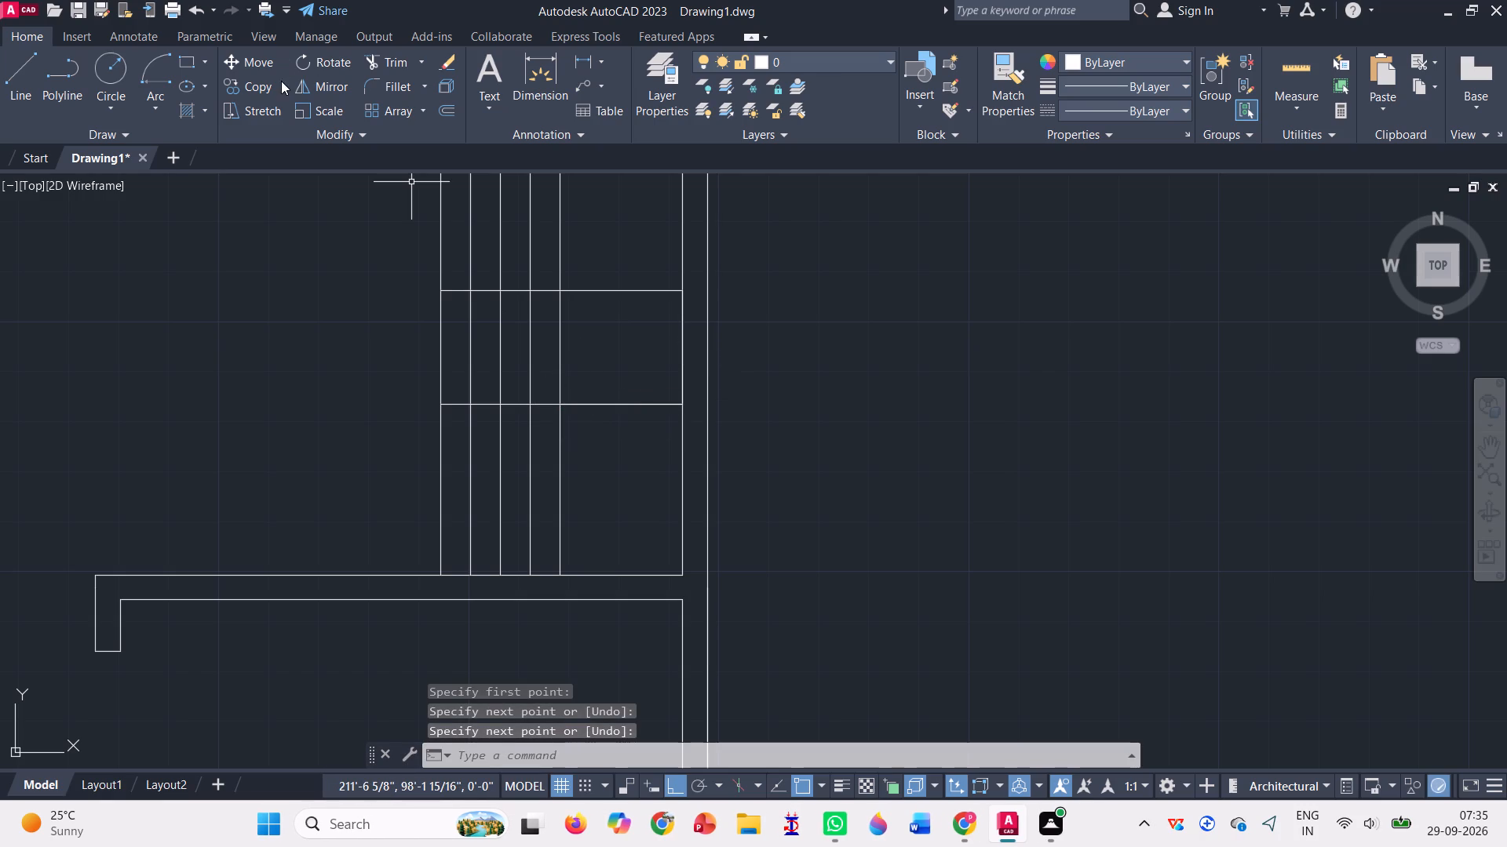
Copy the new short horizontal line straight up at distances of 1' and 2' from its wall end.
{"action": "left_click", "coordinate": [260, 92]}
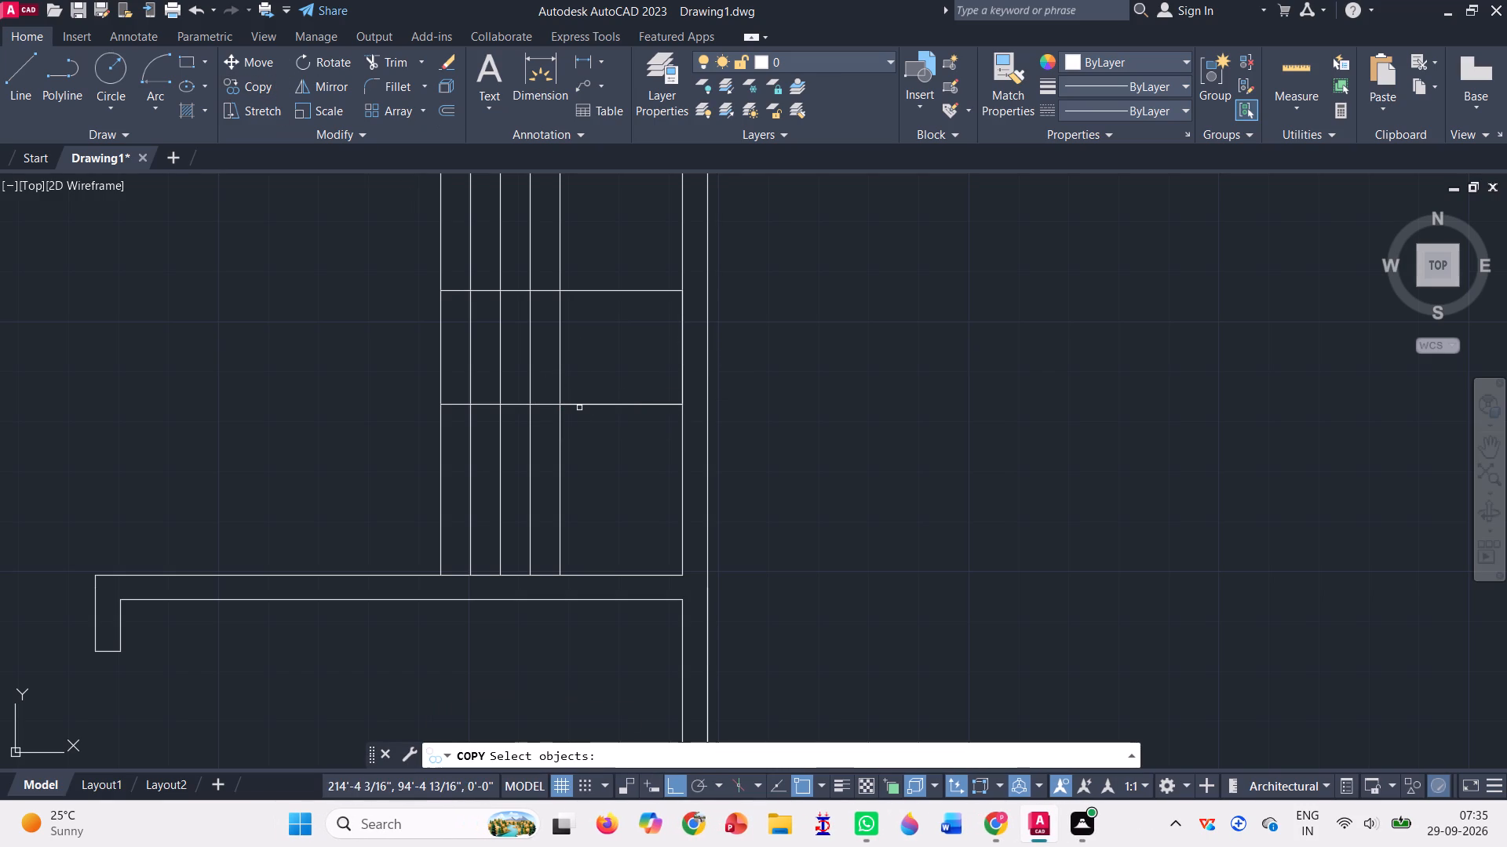
{"action": "left_click", "coordinate": [579, 408]}
{"action": "left_click", "coordinate": [586, 401]}
{"action": "left_click", "coordinate": [587, 407]}
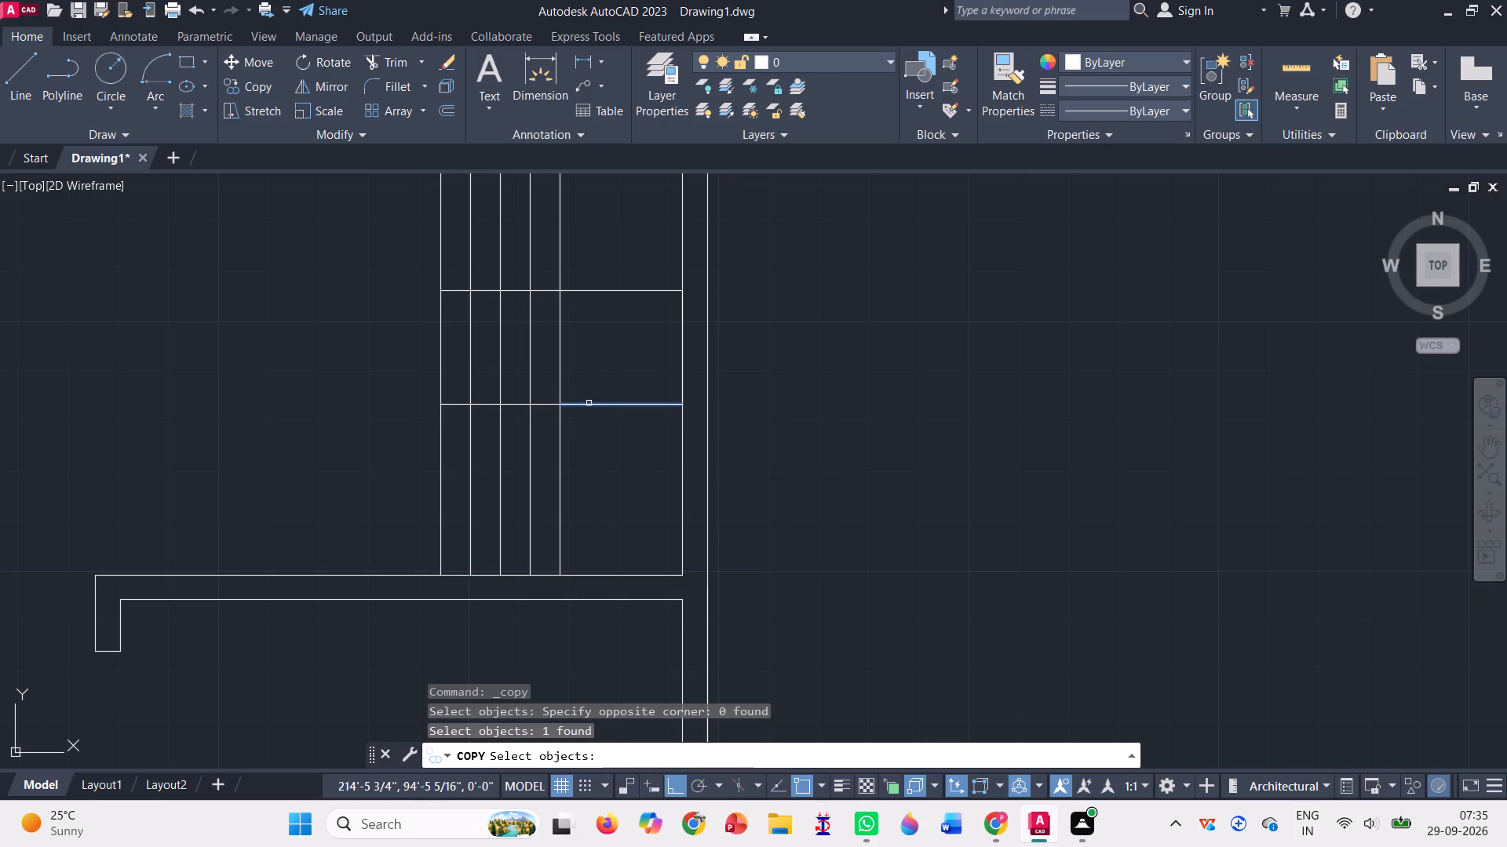
{"action": "key", "text": "Return"}
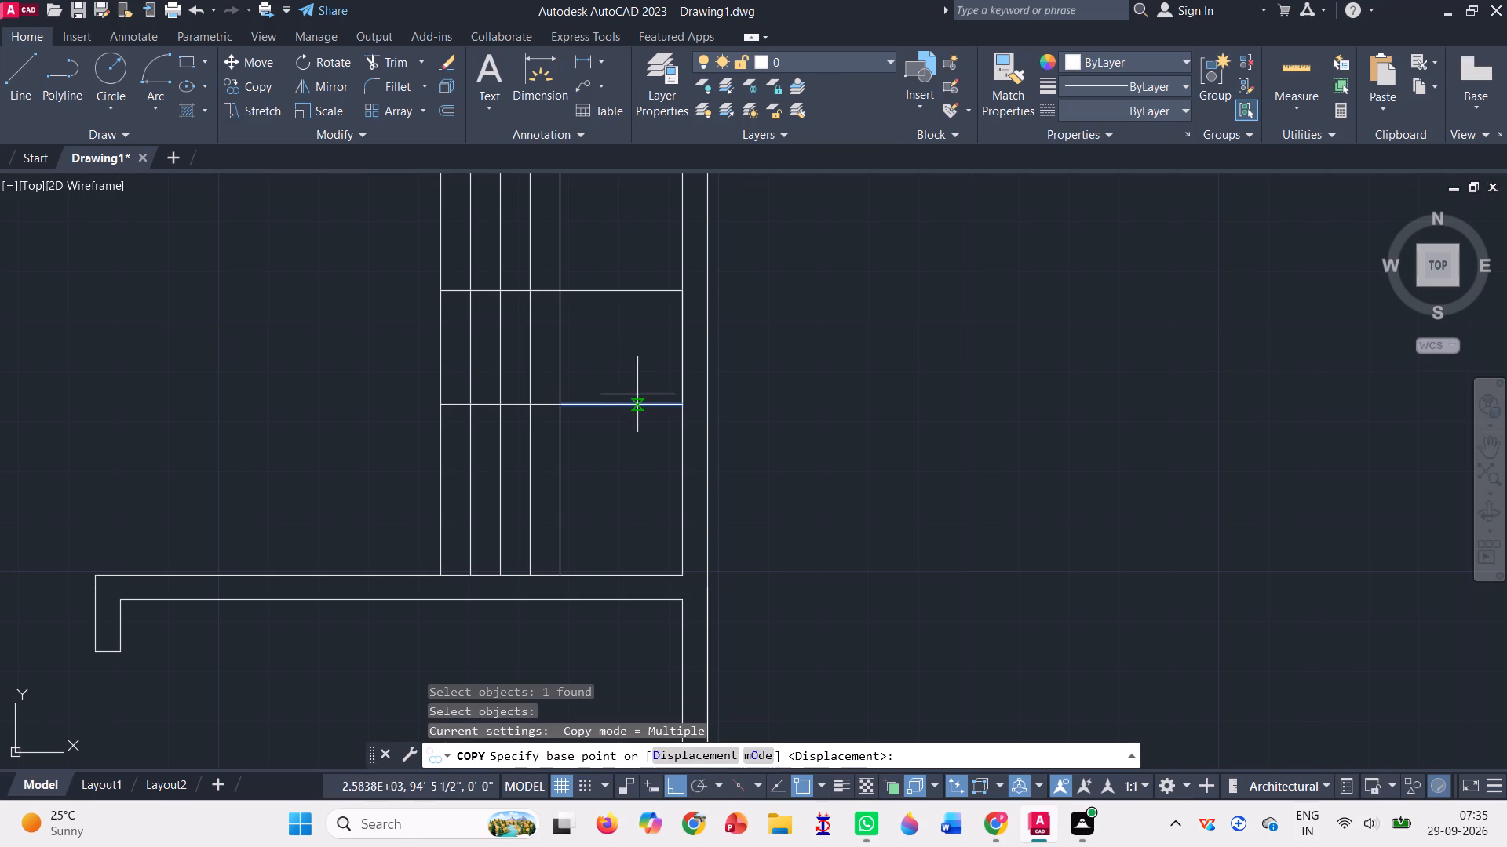
{"action": "left_click", "coordinate": [680, 405]}
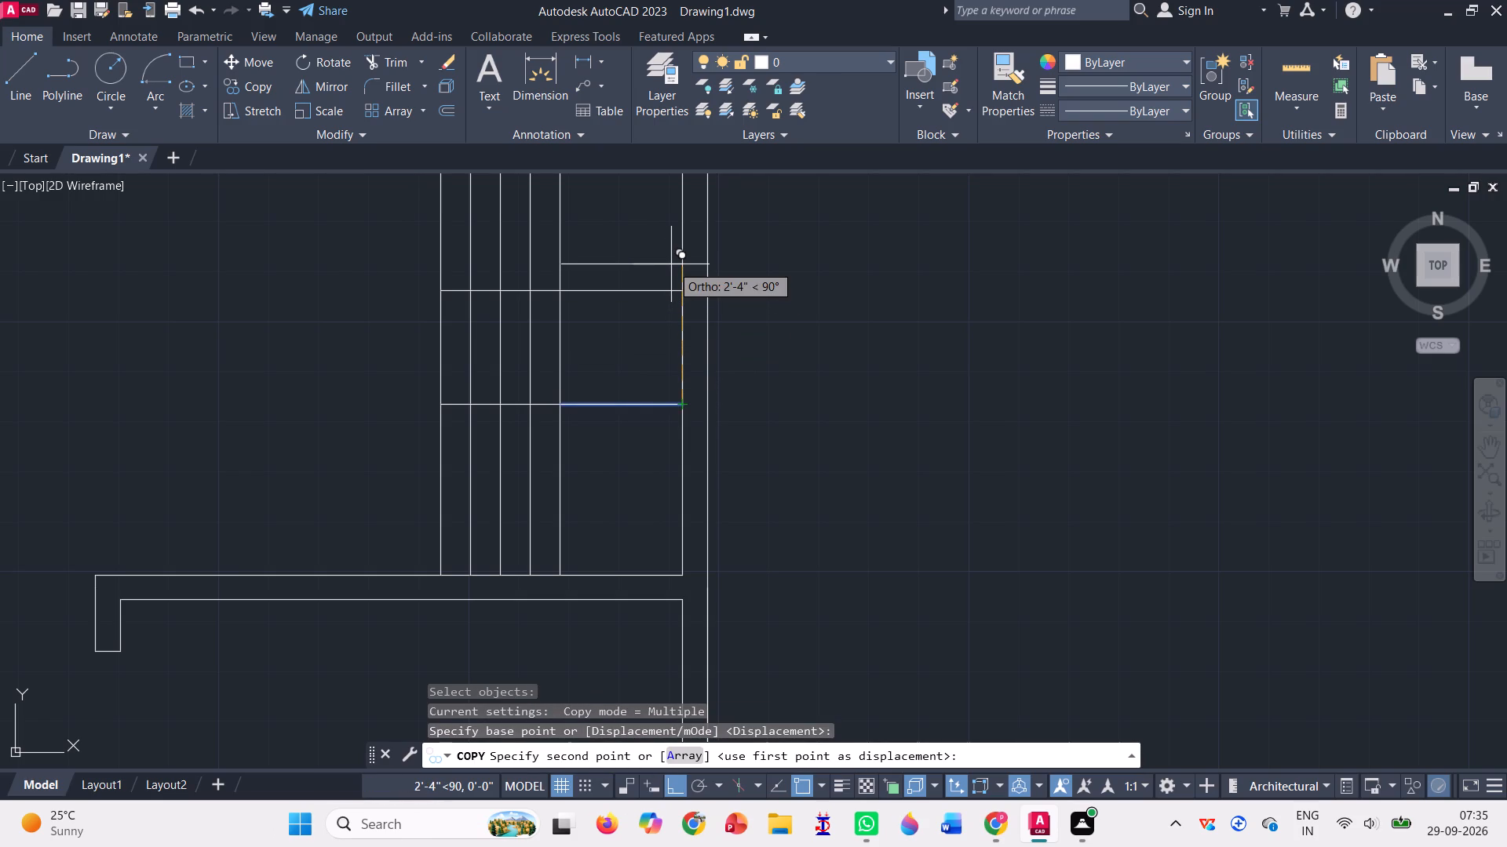
{"action": "type", "text": "1'"}
{"action": "key", "text": "Return"}
{"action": "type", "text": "2'"}
{"action": "key", "text": "Return"}
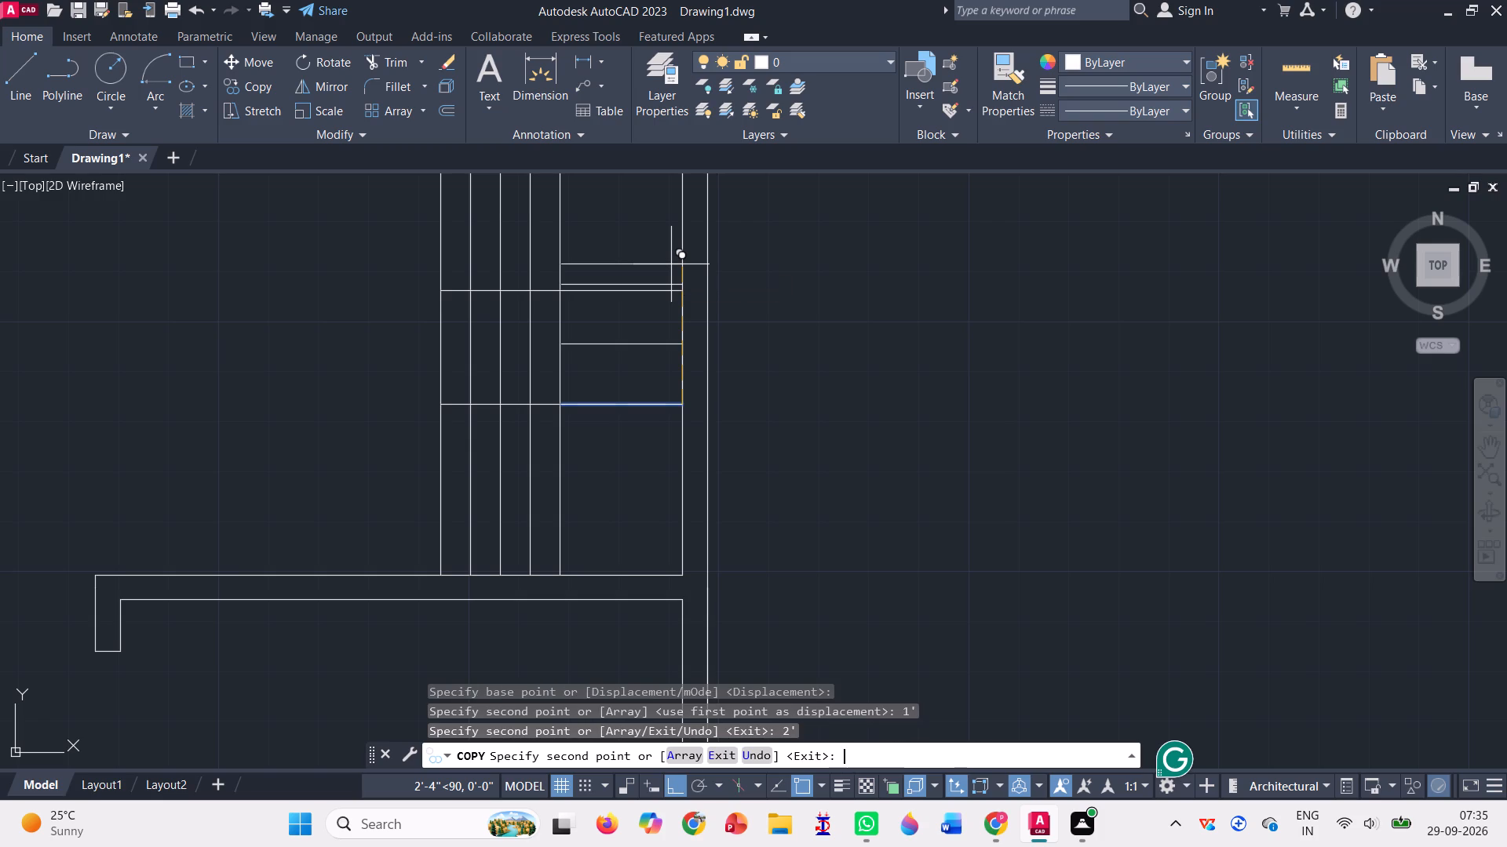
{"action": "key", "text": "Escape"}
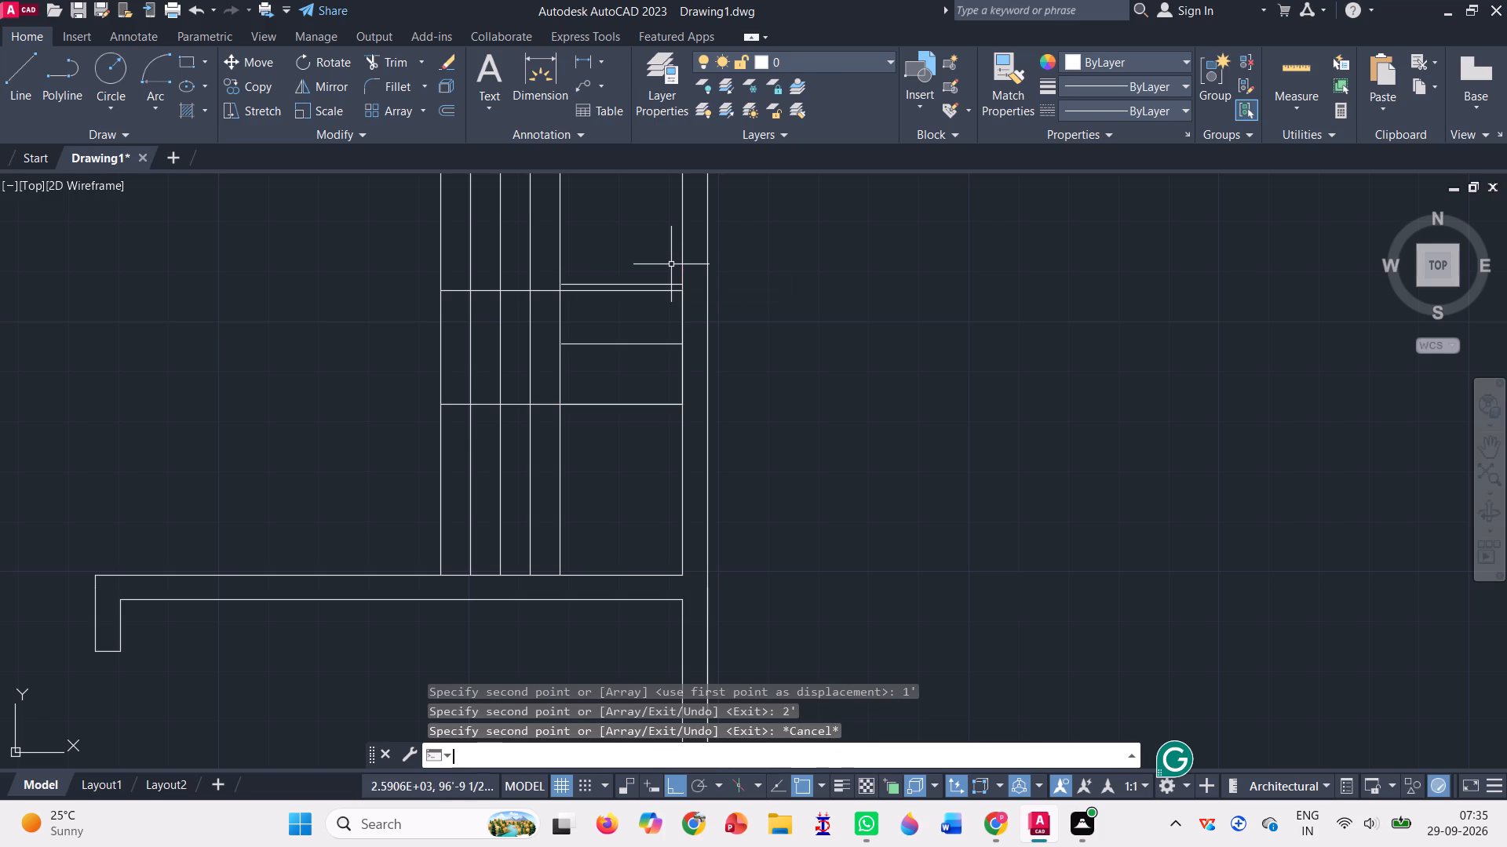
Erase the short line copy placed 2' up, just above the outline's upper edge.
{"action": "left_click", "coordinate": [628, 283]}
{"action": "key", "text": "Delete"}
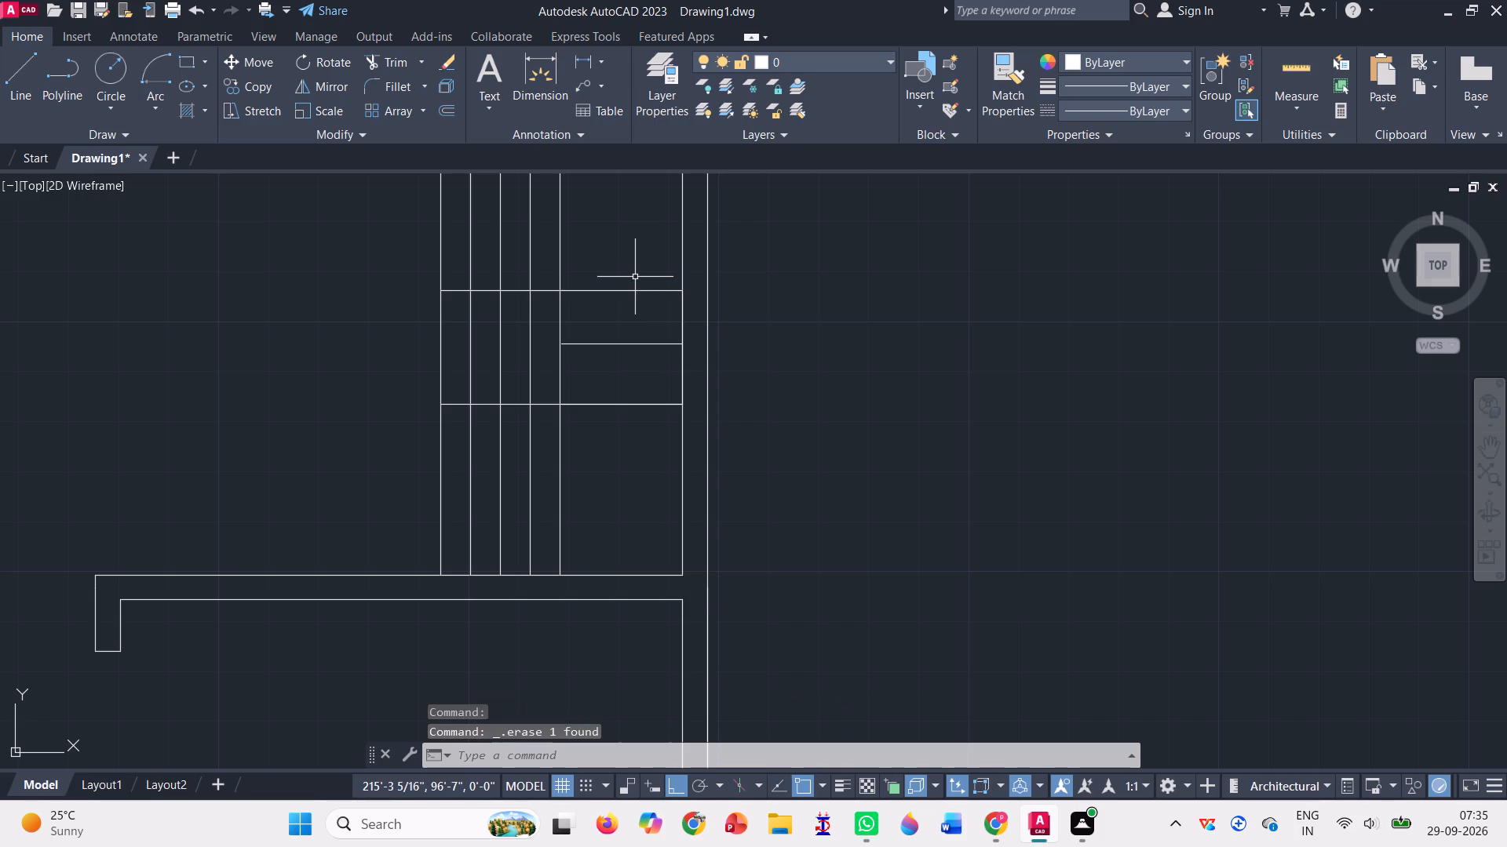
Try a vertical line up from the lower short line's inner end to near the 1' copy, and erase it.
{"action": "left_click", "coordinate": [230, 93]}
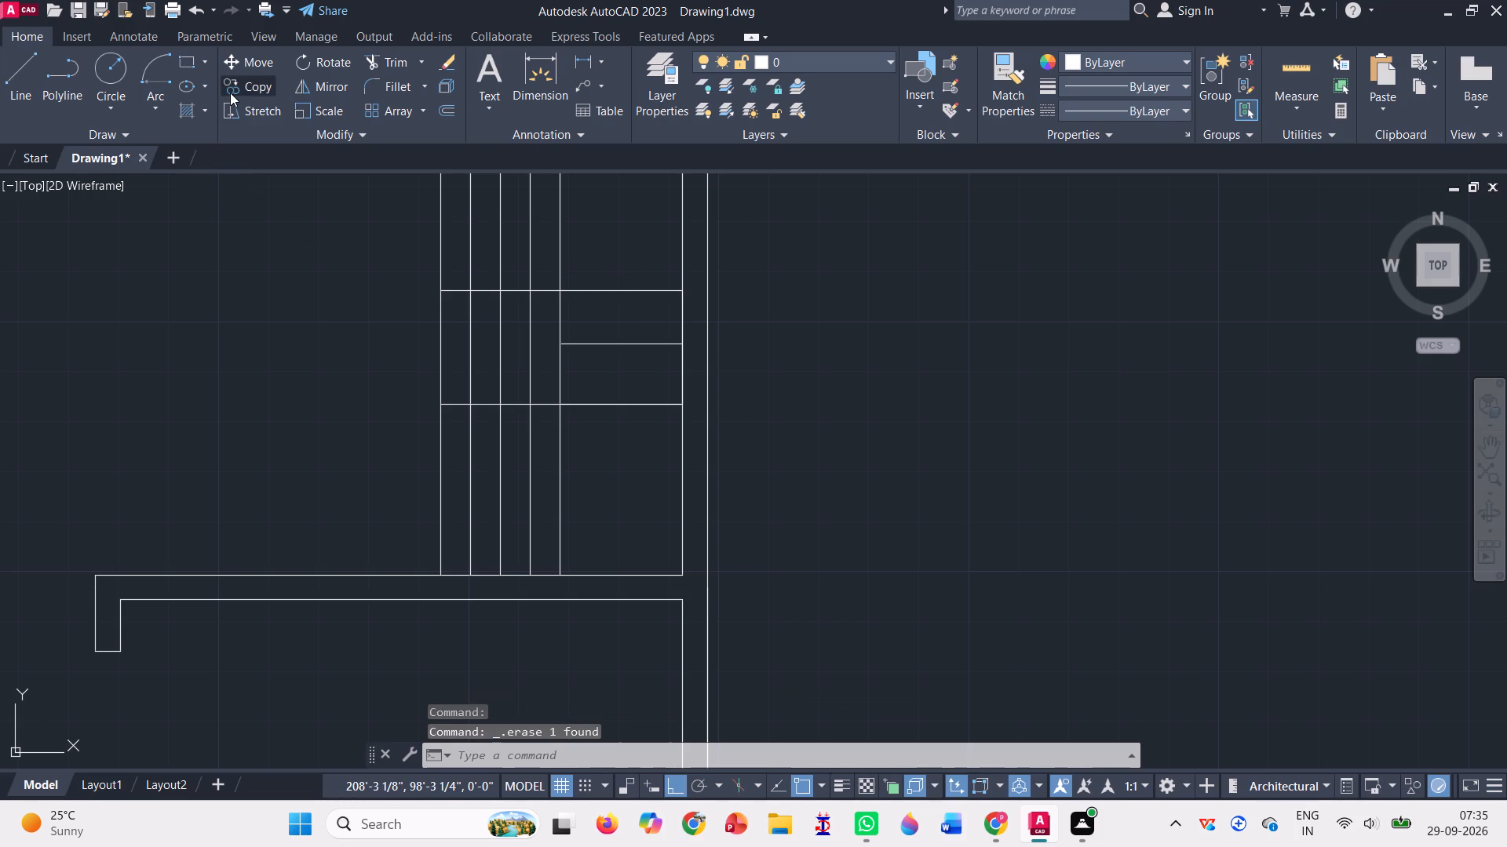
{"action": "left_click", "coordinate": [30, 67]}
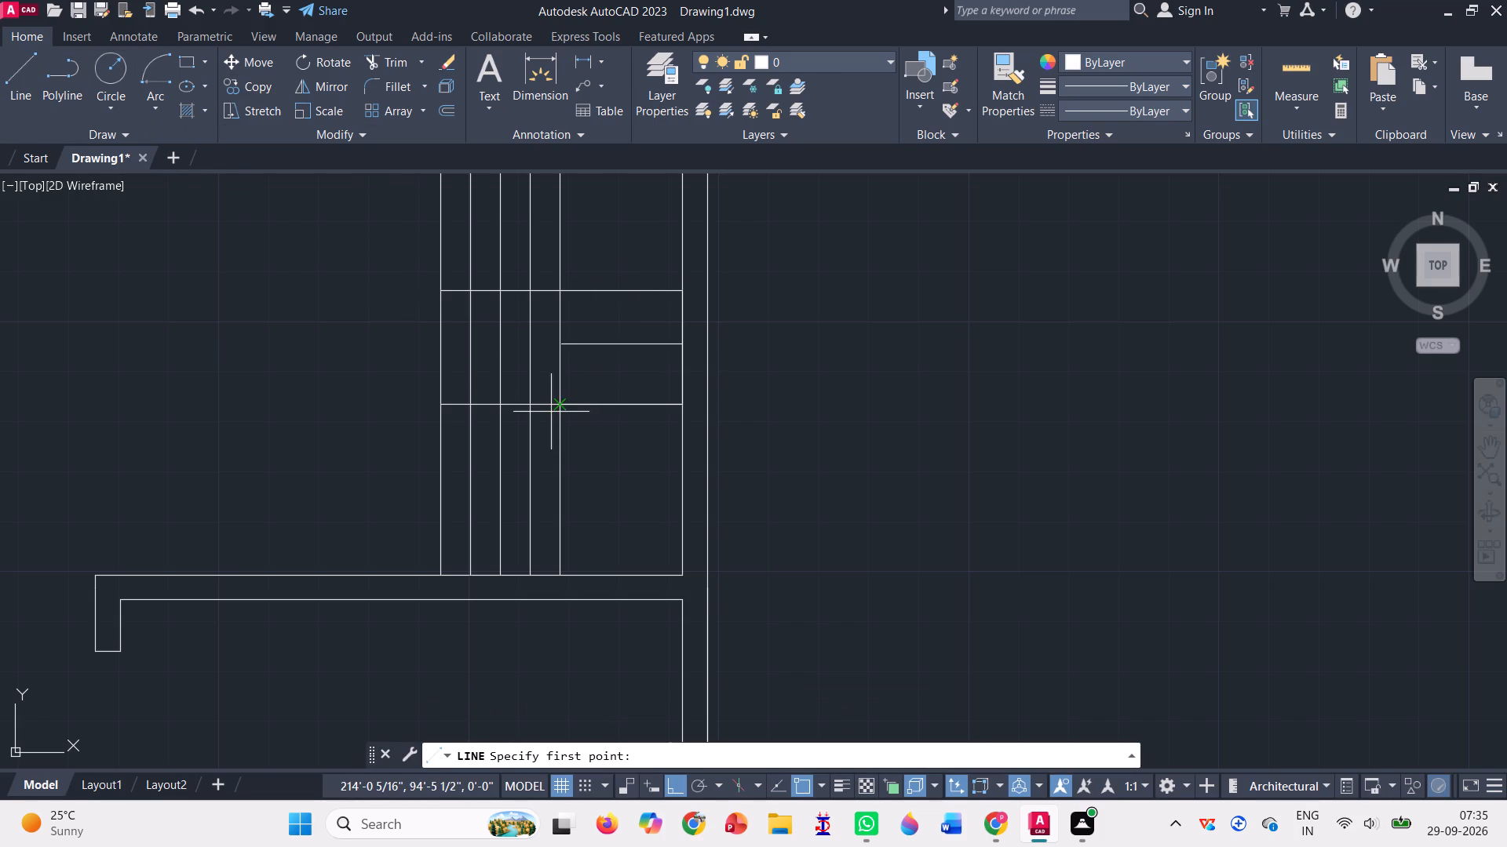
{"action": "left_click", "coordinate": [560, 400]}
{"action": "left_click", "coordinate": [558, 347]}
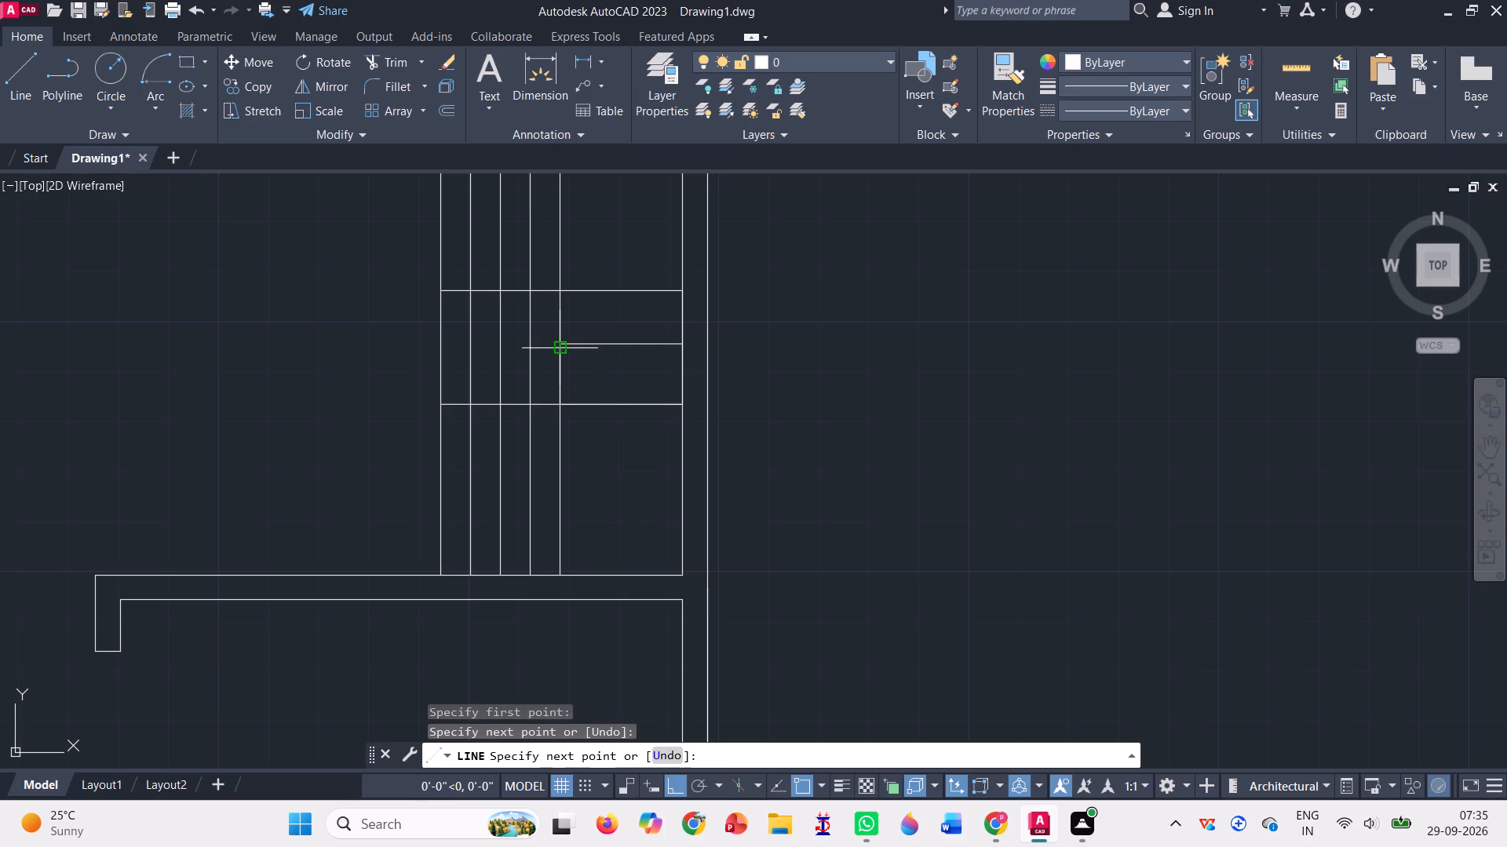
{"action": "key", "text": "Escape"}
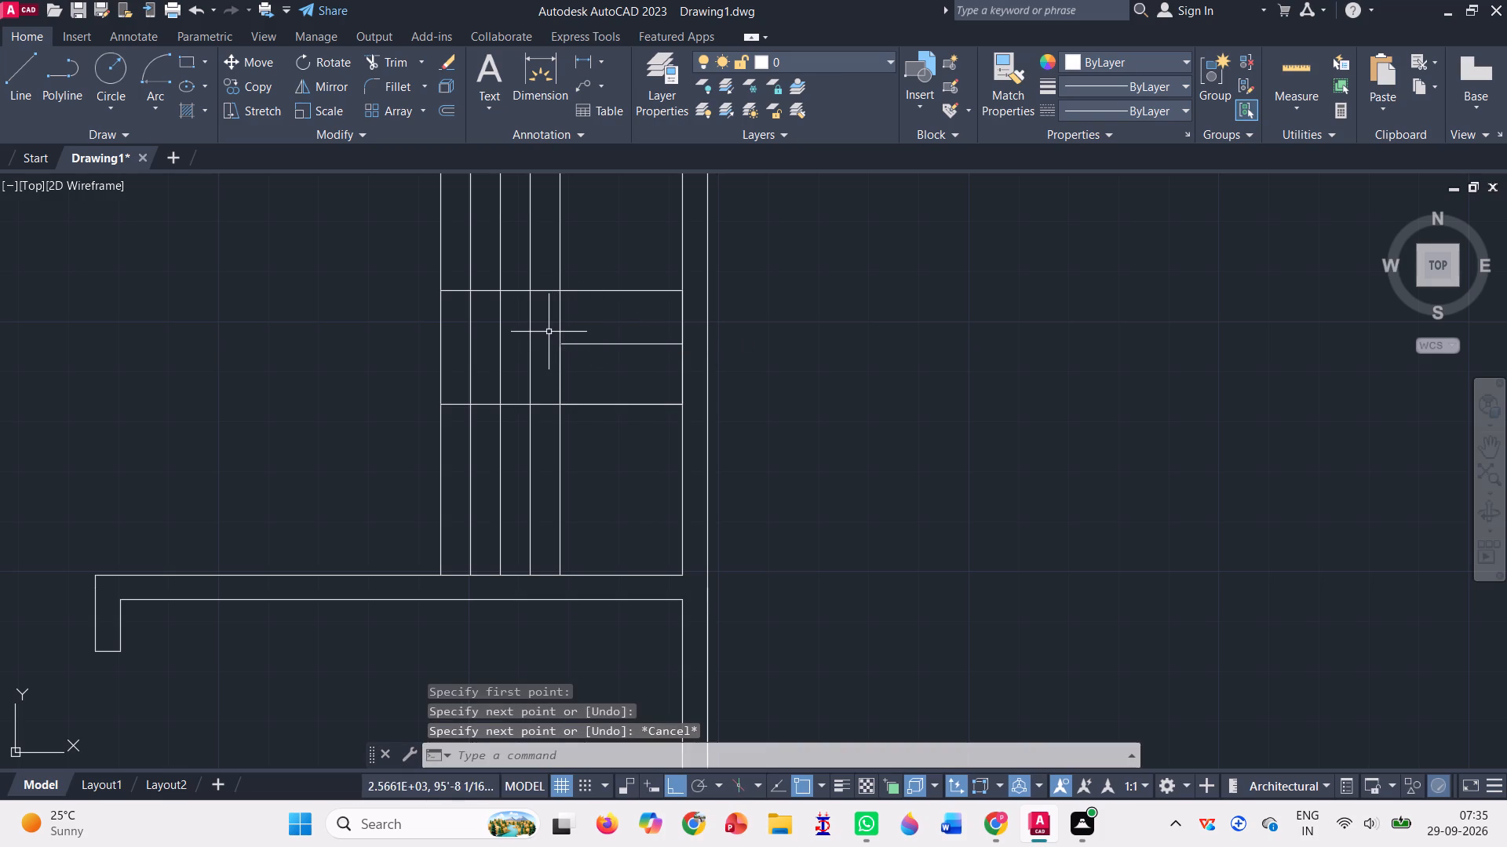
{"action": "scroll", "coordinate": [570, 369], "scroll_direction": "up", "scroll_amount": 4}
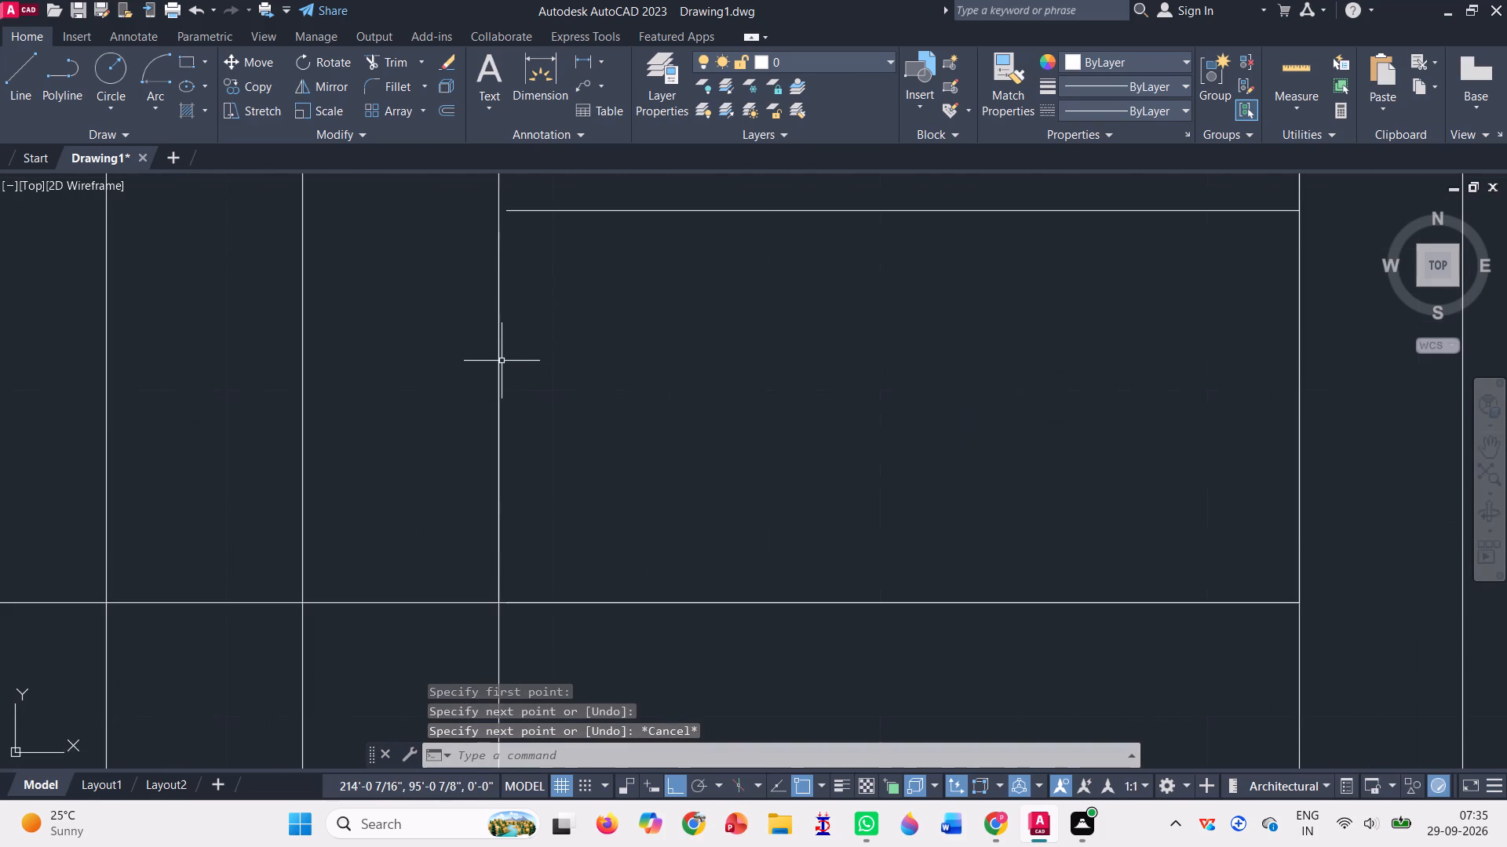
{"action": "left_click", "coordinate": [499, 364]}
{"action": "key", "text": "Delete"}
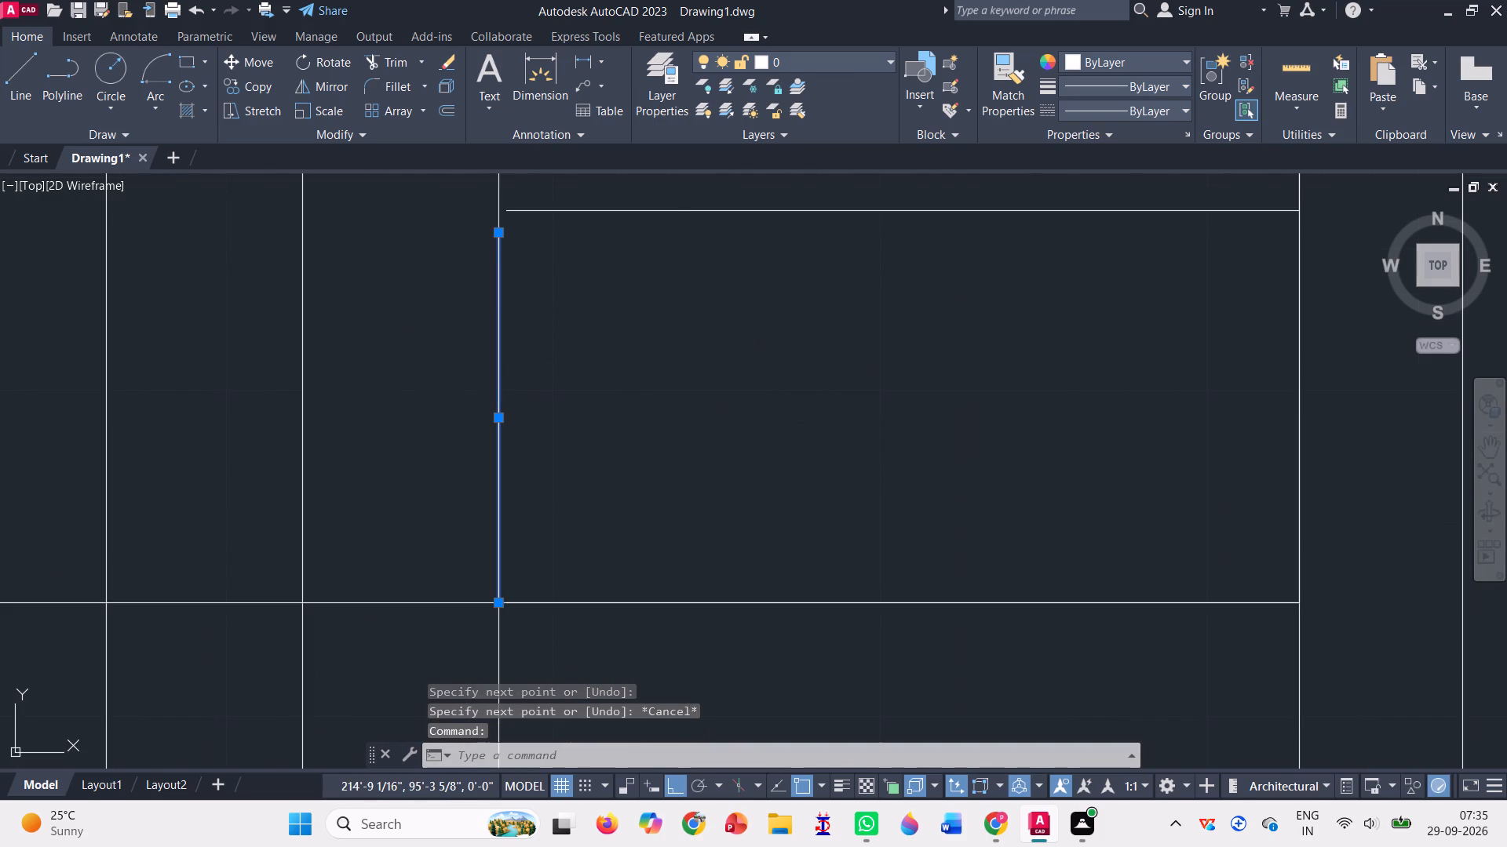
Draw a vertical line about 1' up from the lower short line's inner end, and about 1/4" across to the copied line's end.
{"action": "left_click", "coordinate": [25, 76]}
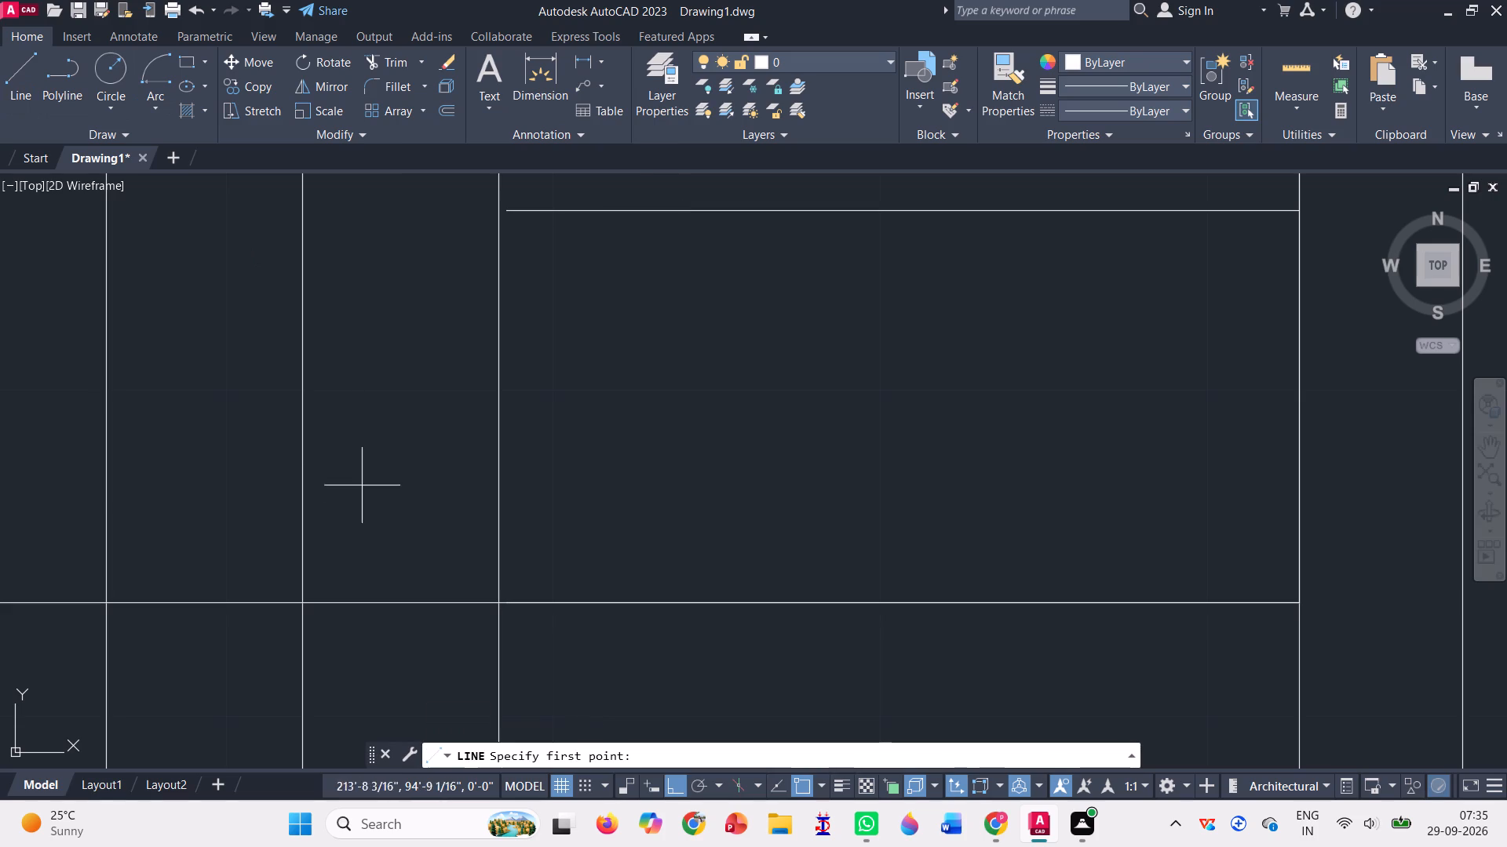
{"action": "left_click", "coordinate": [501, 606]}
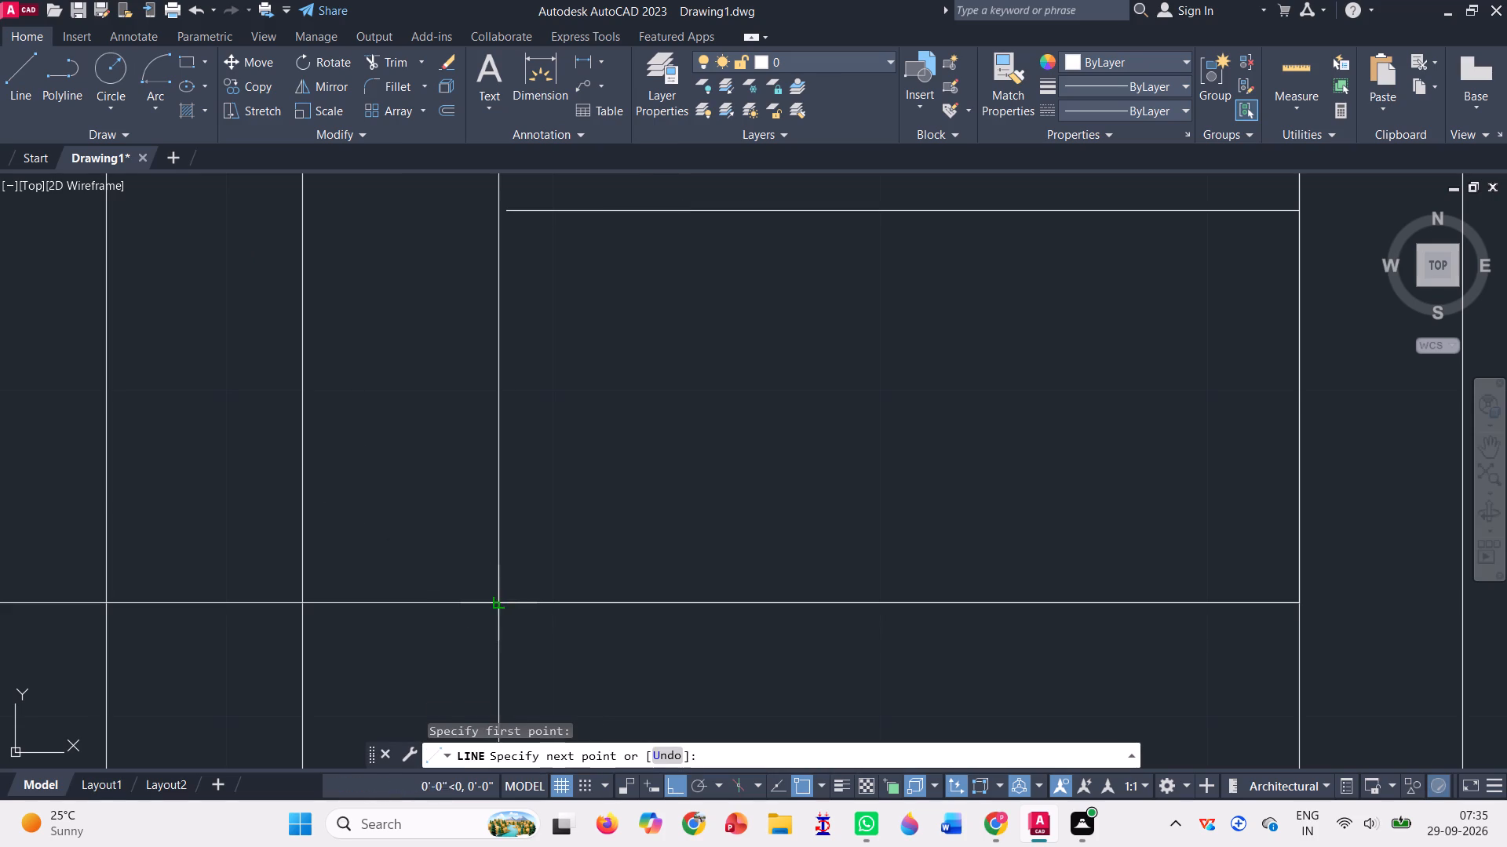
{"action": "left_click", "coordinate": [497, 209]}
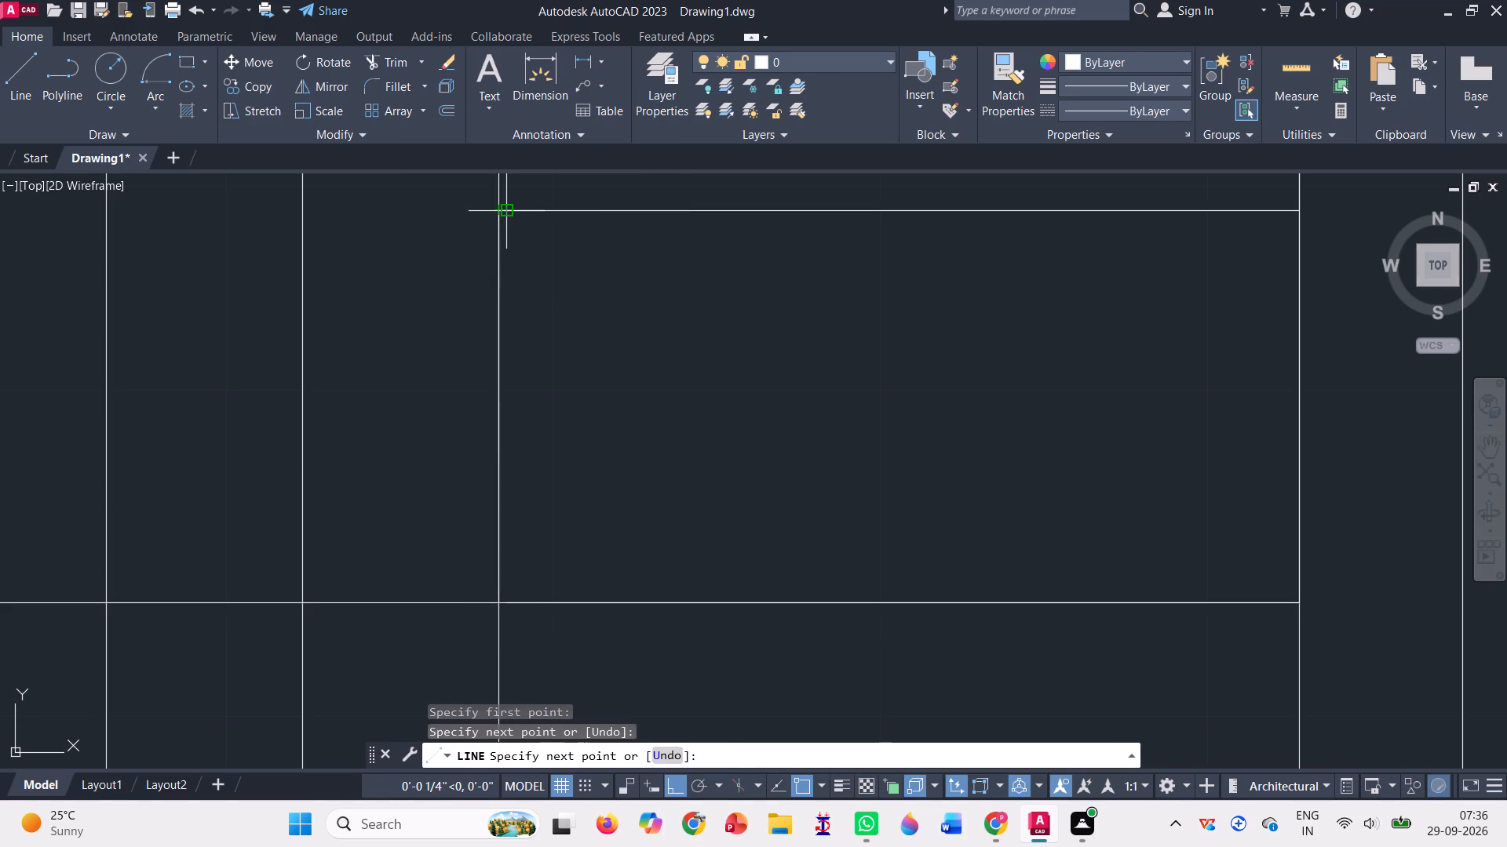
{"action": "left_click", "coordinate": [505, 205]}
{"action": "key", "text": "Escape"}
Copy the upper short line and its small end segment straight down to the midpoint of the 1' vertical line, about 6" below.
{"action": "scroll", "coordinate": [494, 292], "scroll_direction": "down", "scroll_amount": 1}
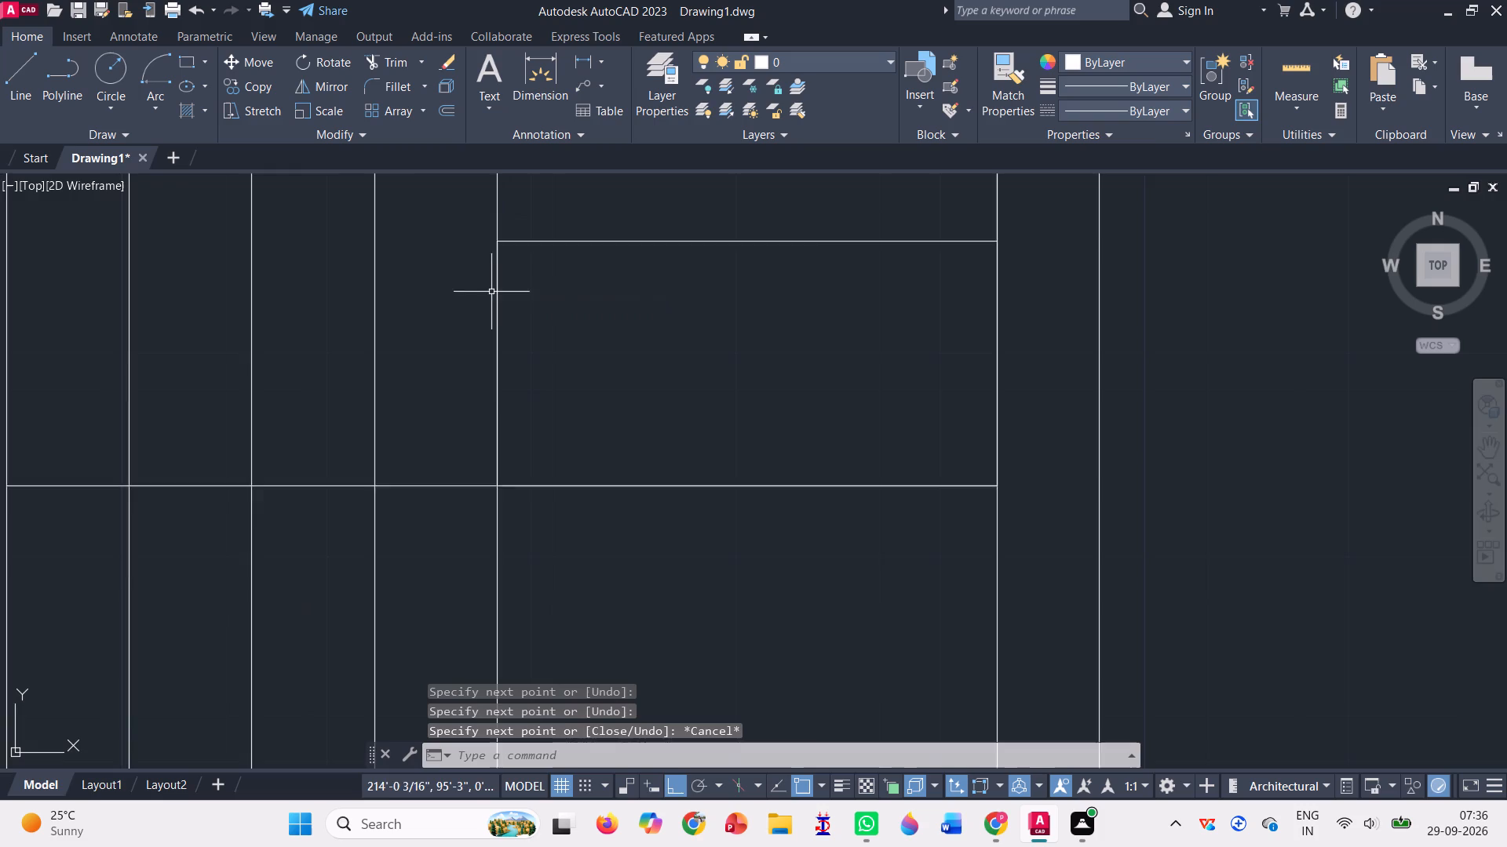
{"action": "scroll", "coordinate": [488, 292], "scroll_direction": "down", "scroll_amount": 2}
{"action": "left_click", "coordinate": [248, 88]}
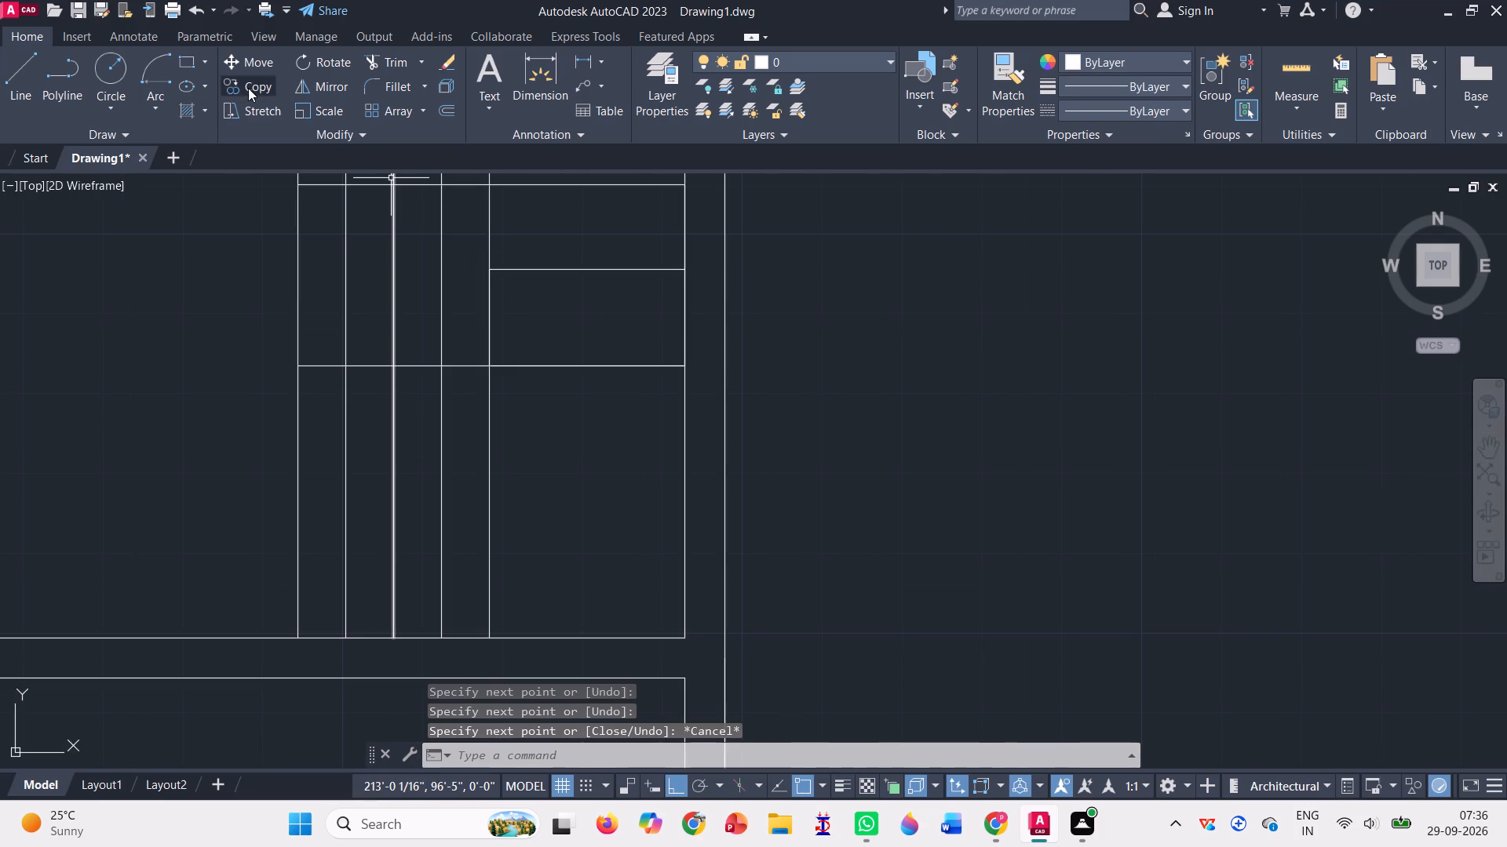
{"action": "scroll", "coordinate": [494, 243], "scroll_direction": "up", "scroll_amount": 2}
{"action": "scroll", "coordinate": [510, 308], "scroll_direction": "up", "scroll_amount": 1}
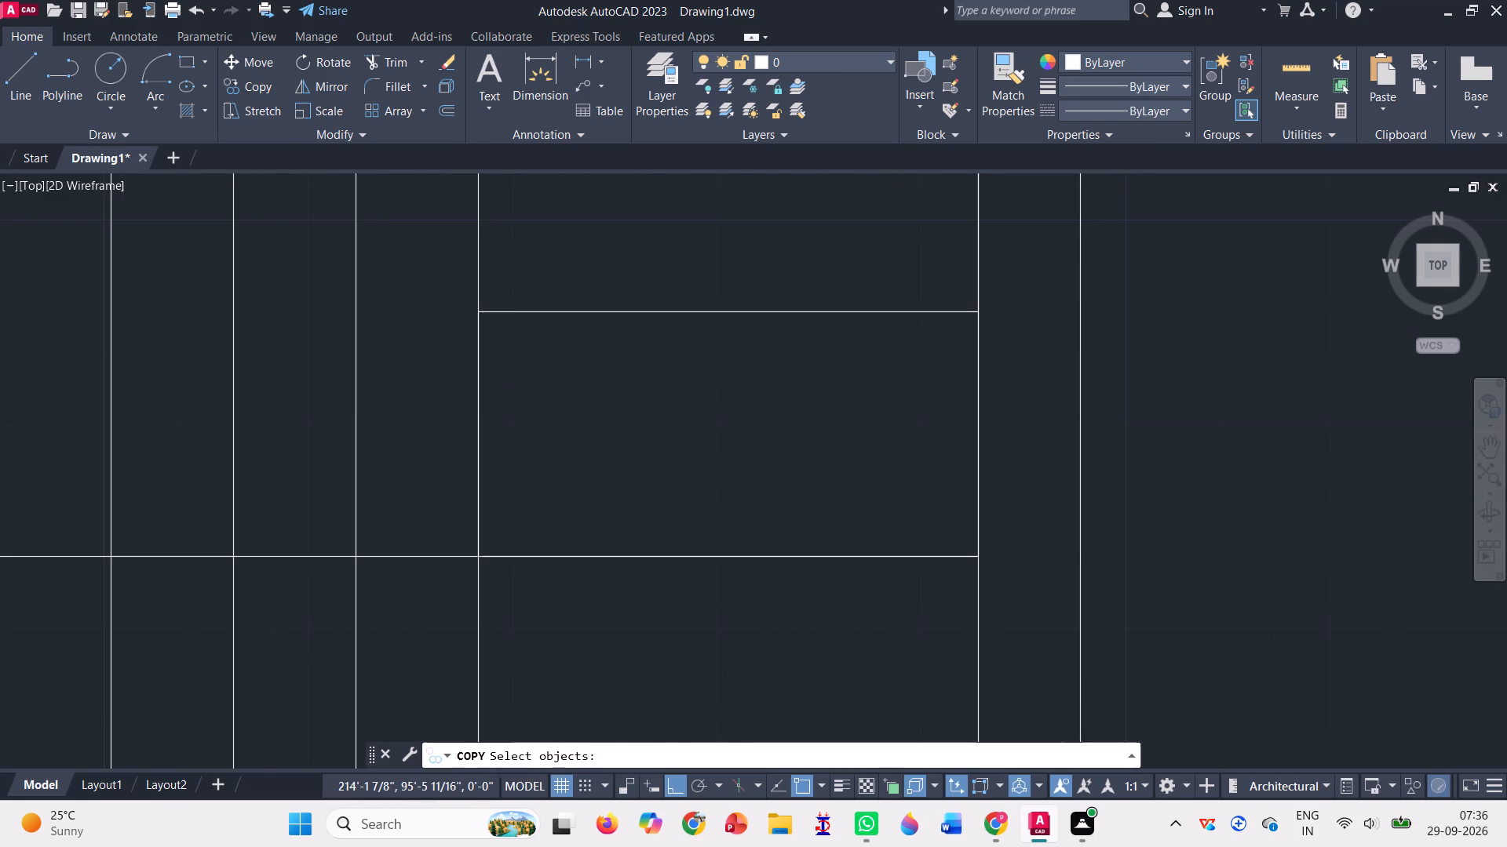
{"action": "scroll", "coordinate": [454, 312], "scroll_direction": "up", "scroll_amount": 4}
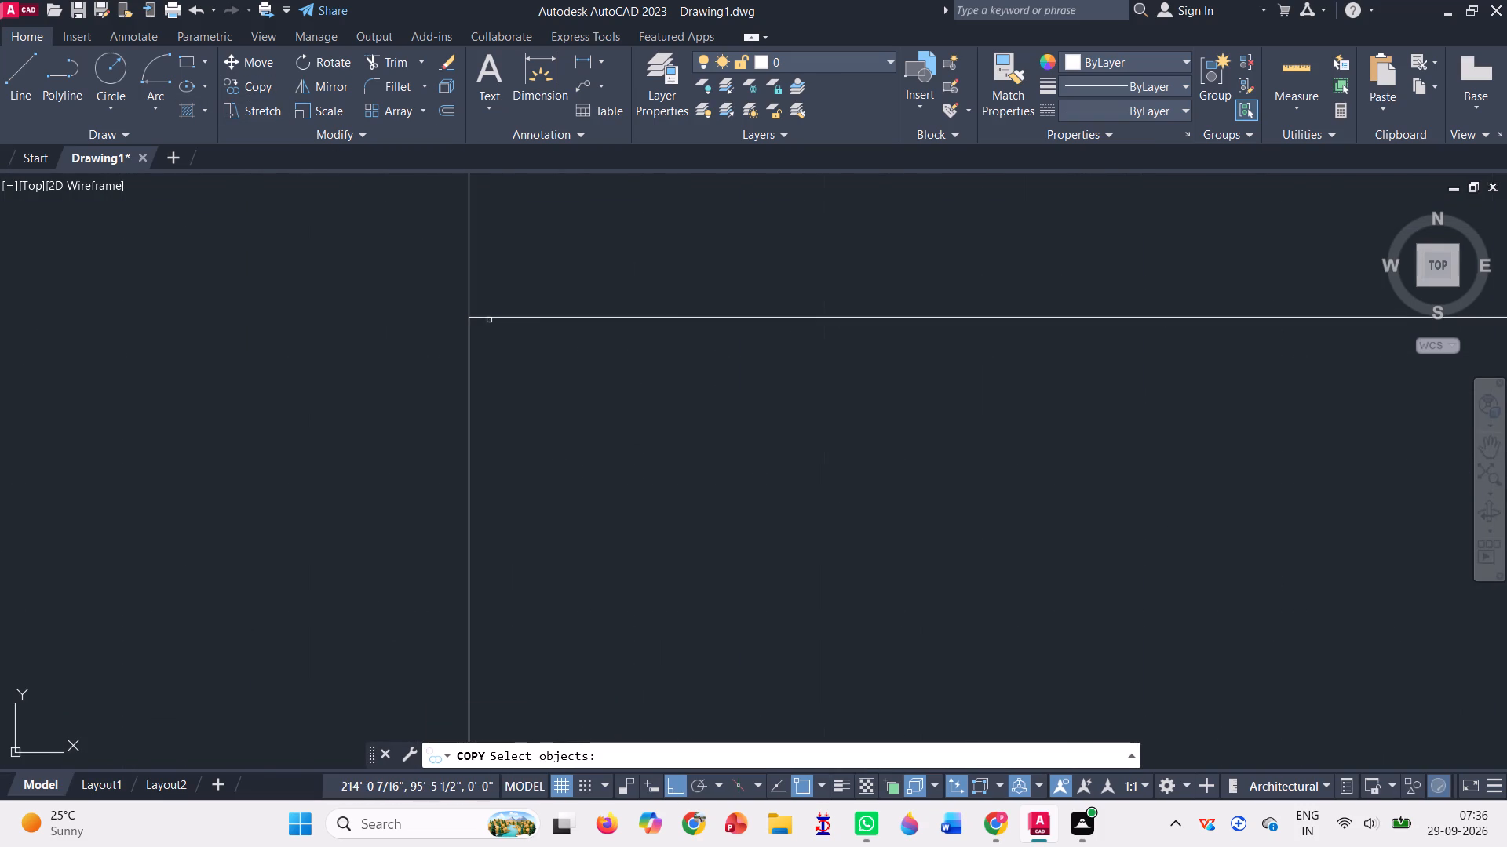
{"action": "left_click", "coordinate": [489, 319]}
{"action": "left_click", "coordinate": [538, 316]}
{"action": "scroll", "coordinate": [538, 317], "scroll_direction": "down", "scroll_amount": 1}
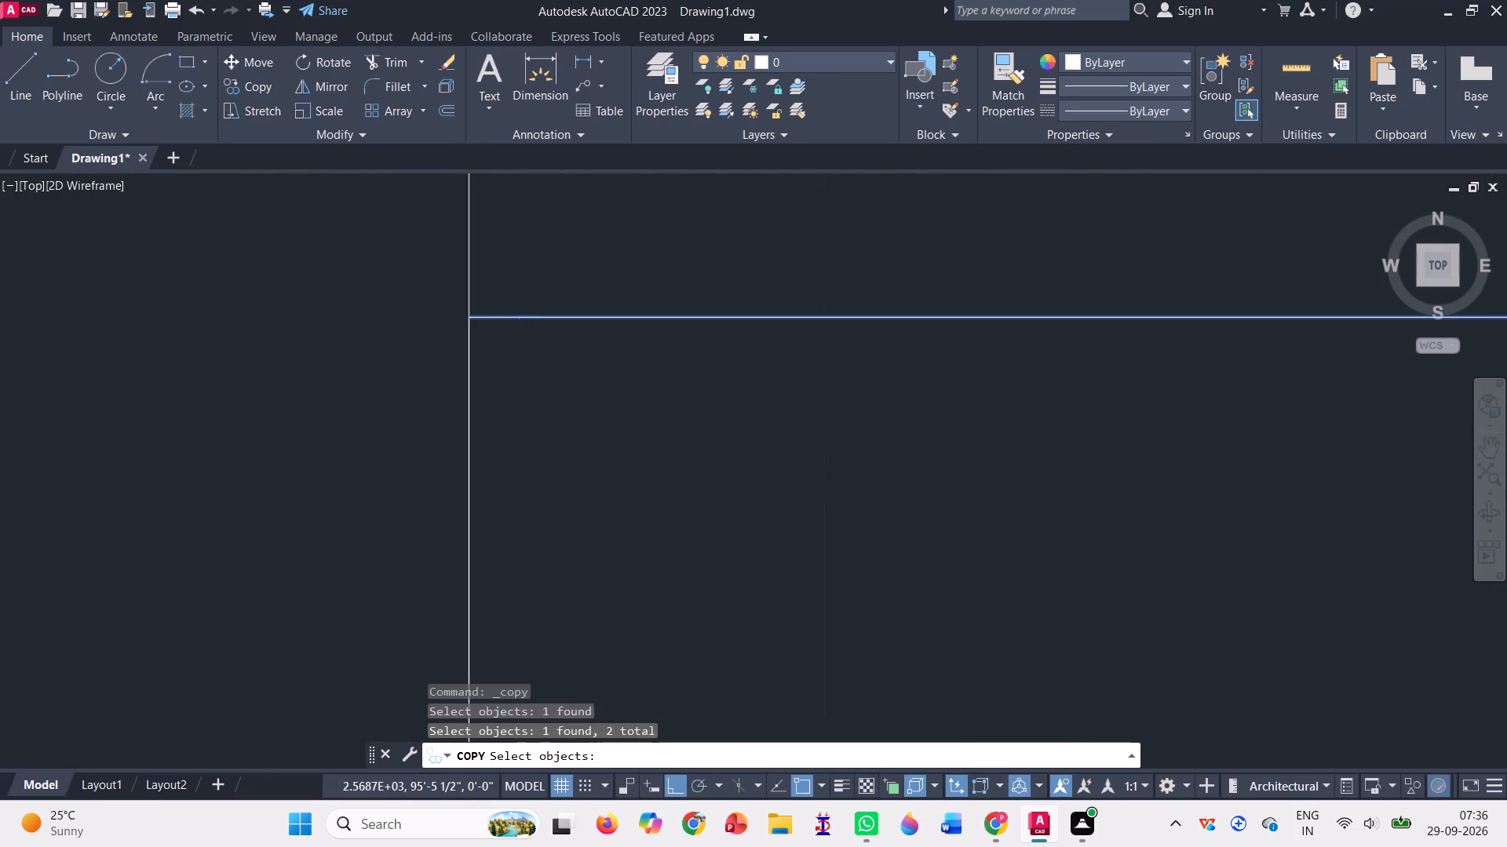
{"action": "scroll", "coordinate": [538, 317], "scroll_direction": "down", "scroll_amount": 7}
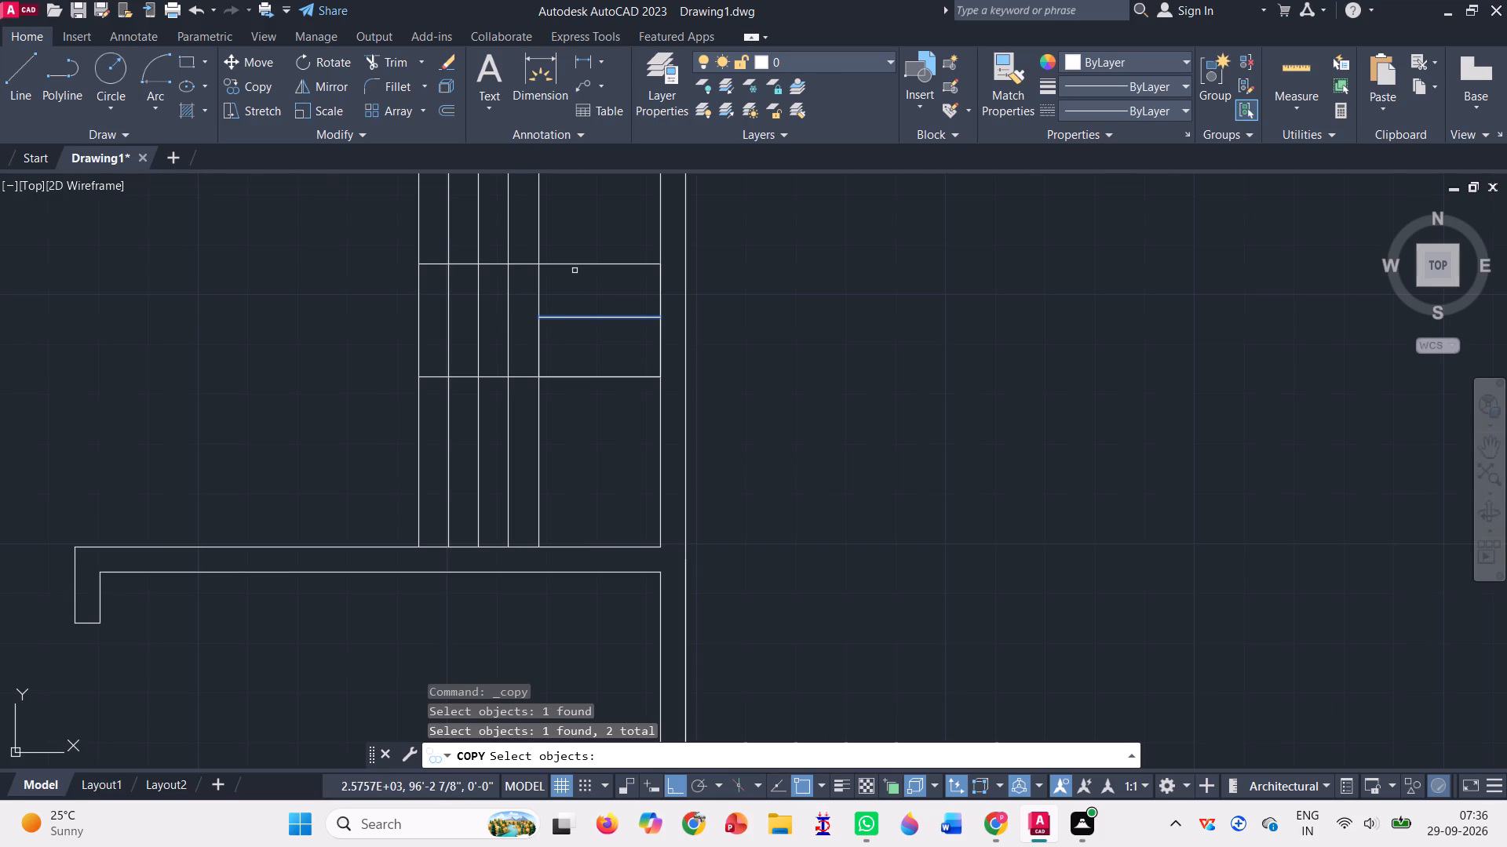
{"action": "key", "text": "Return"}
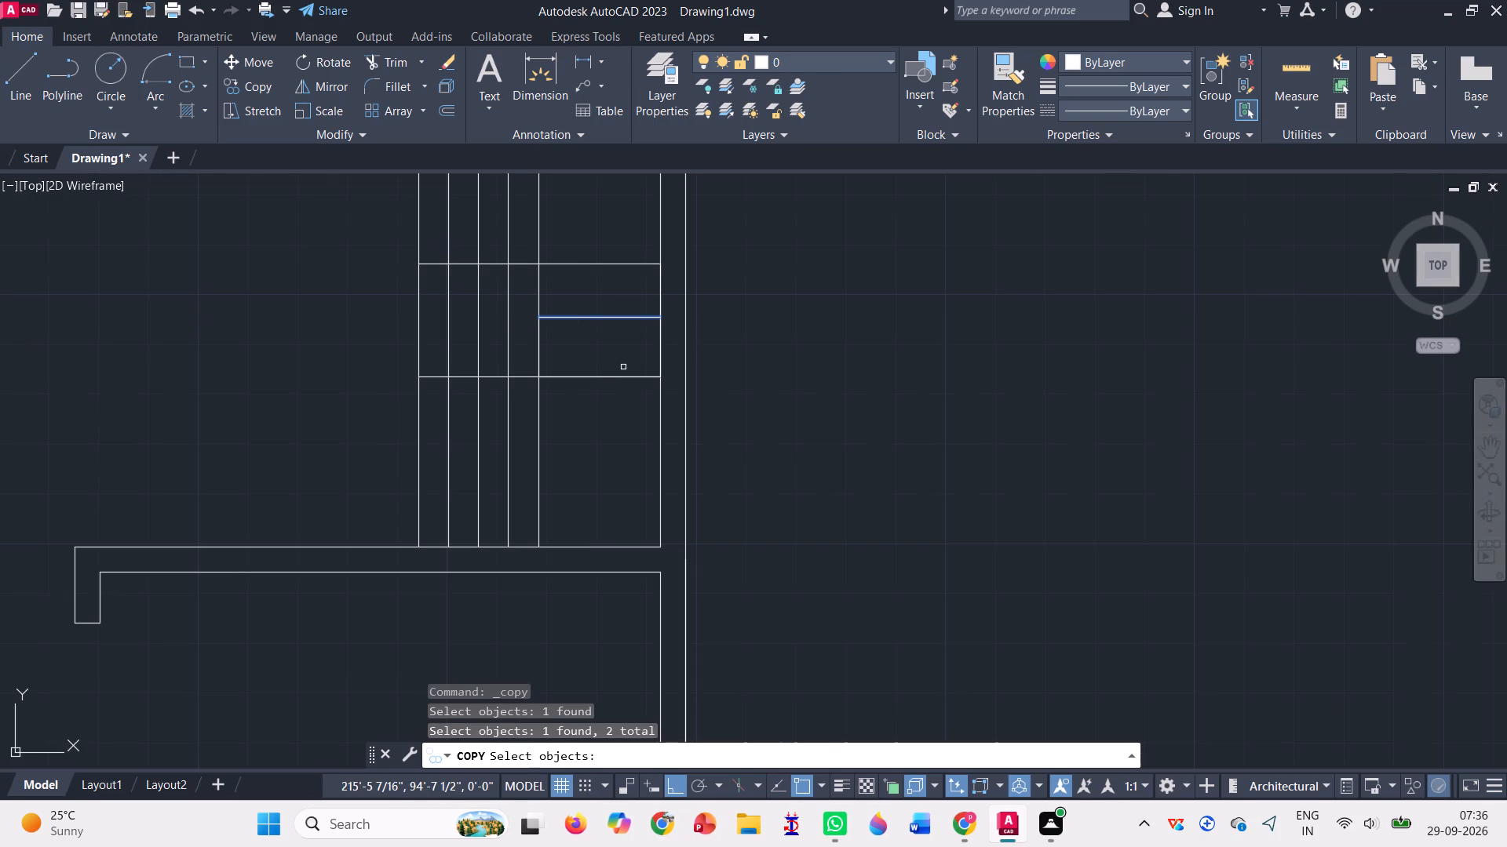
{"action": "scroll", "coordinate": [543, 313], "scroll_direction": "up", "scroll_amount": 5}
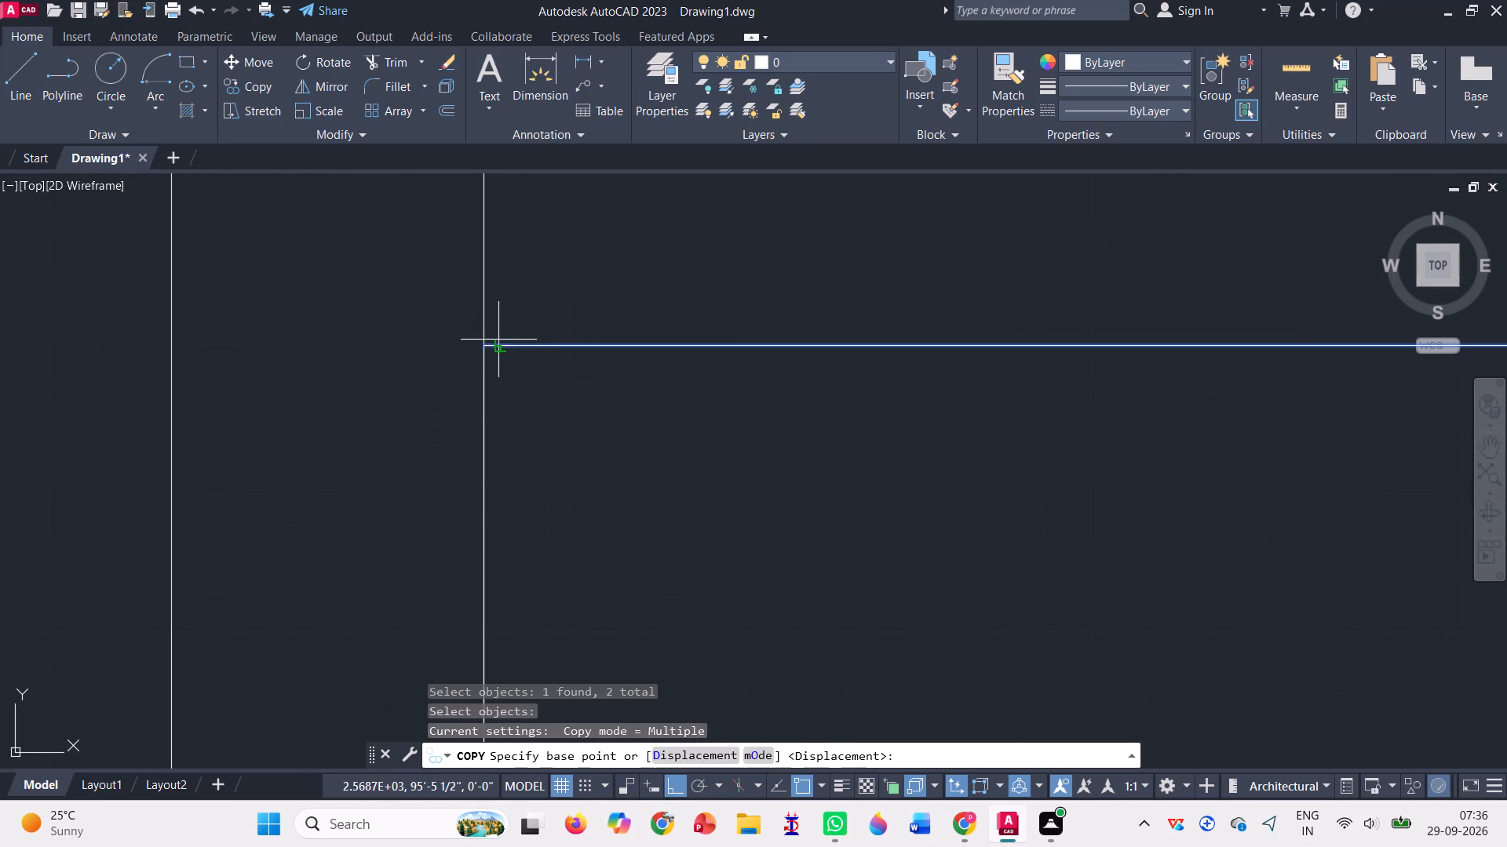
{"action": "left_click", "coordinate": [484, 345]}
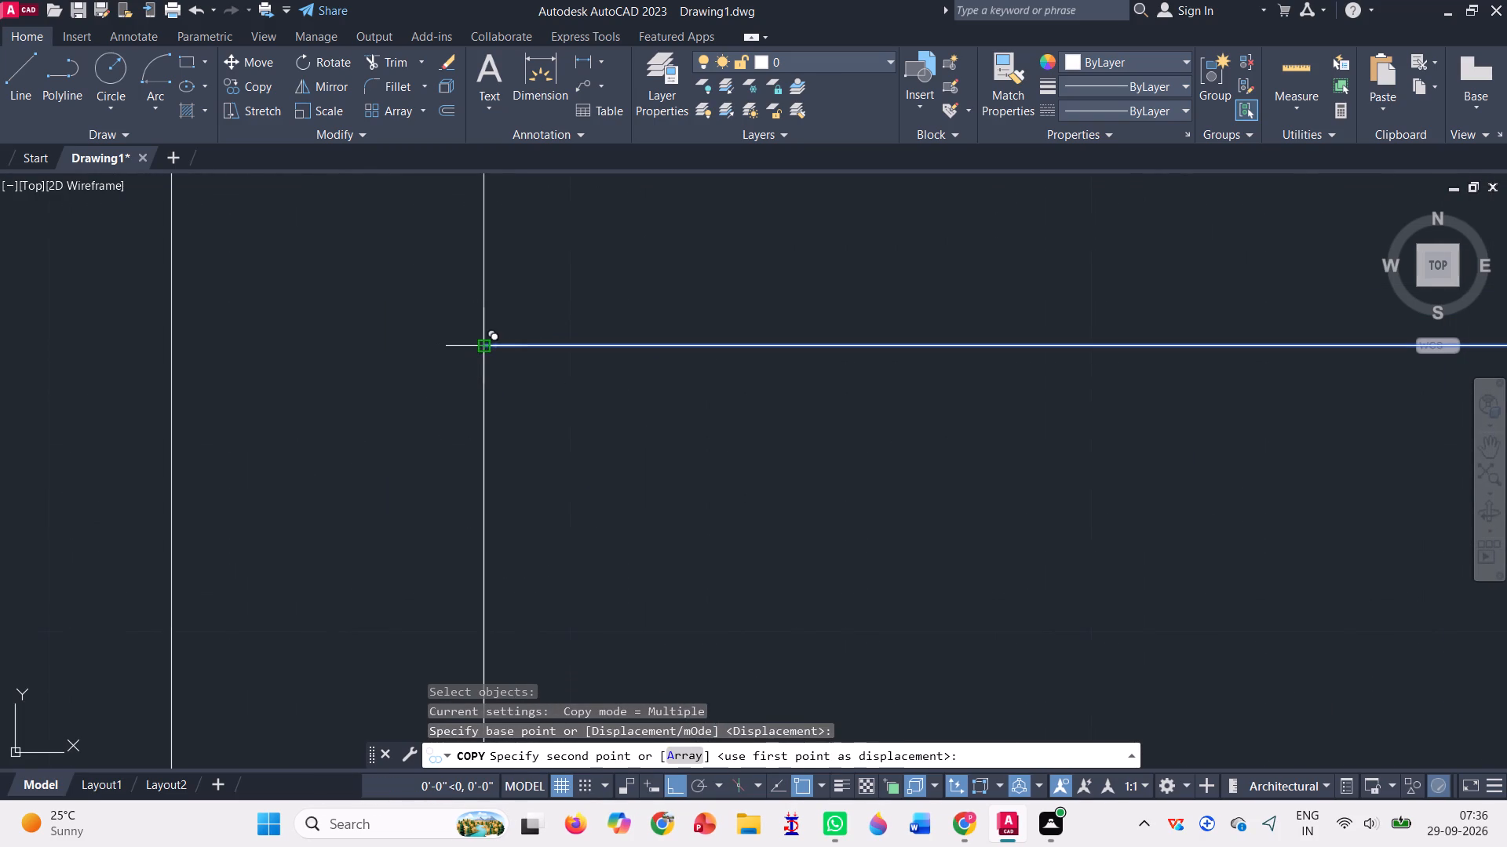
{"action": "scroll", "coordinate": [483, 336], "scroll_direction": "down", "scroll_amount": 2}
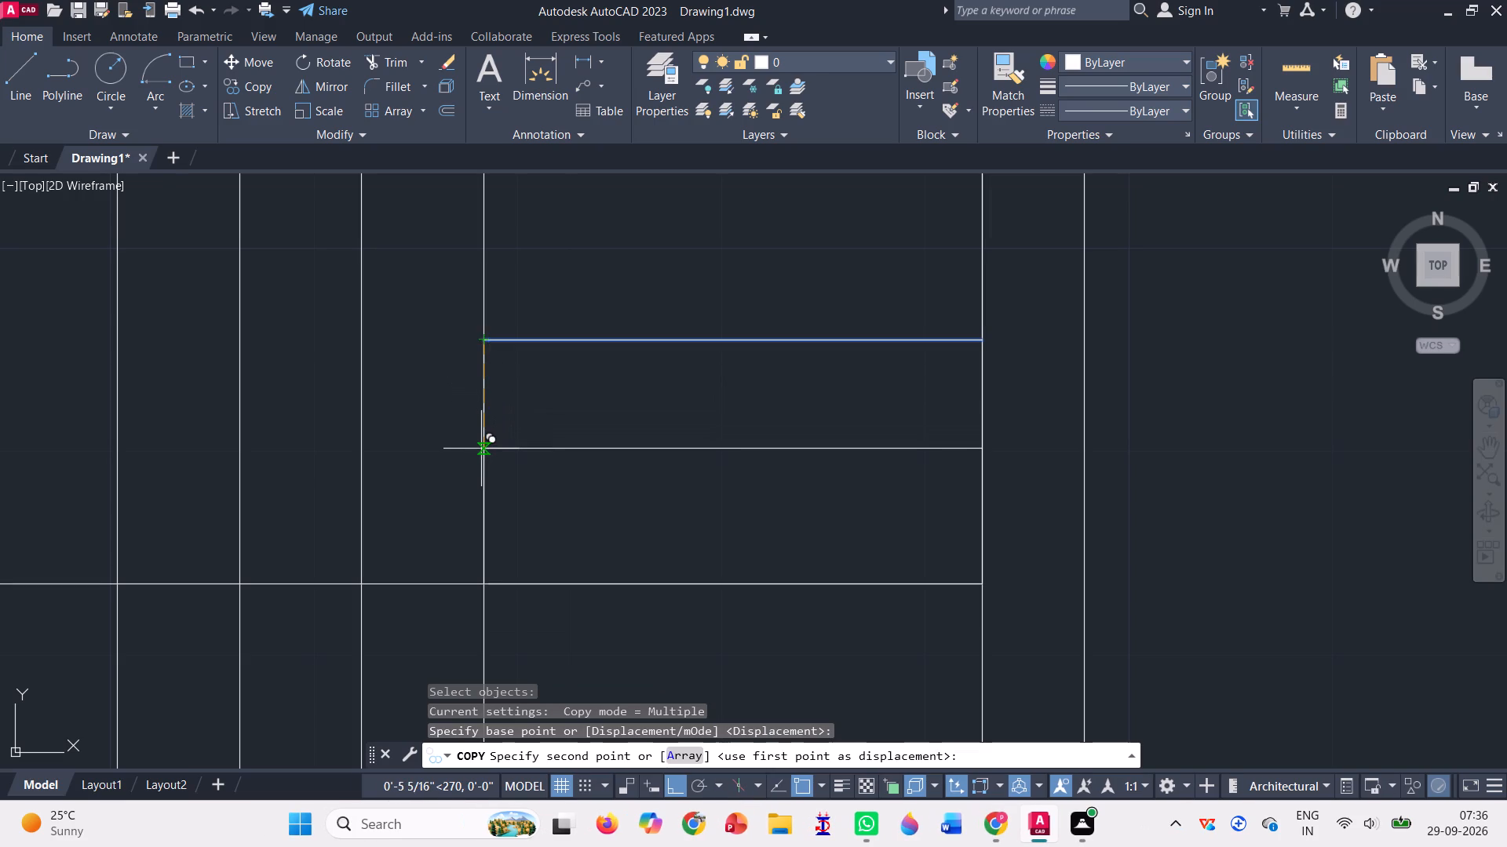
{"action": "left_click", "coordinate": [479, 461]}
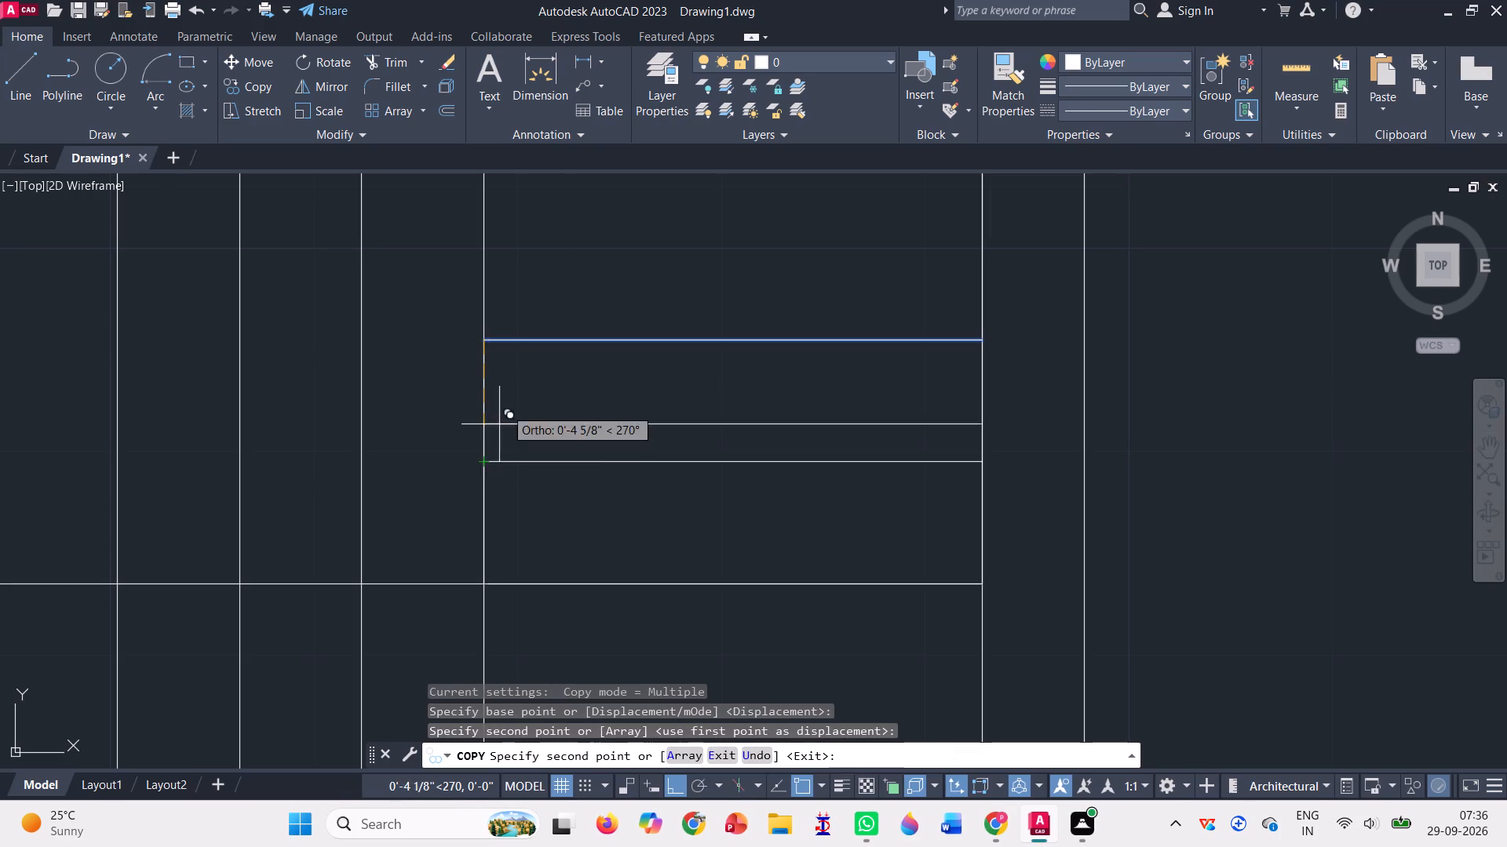
{"action": "scroll", "coordinate": [507, 398], "scroll_direction": "down", "scroll_amount": 2}
{"action": "key", "text": "Escape"}
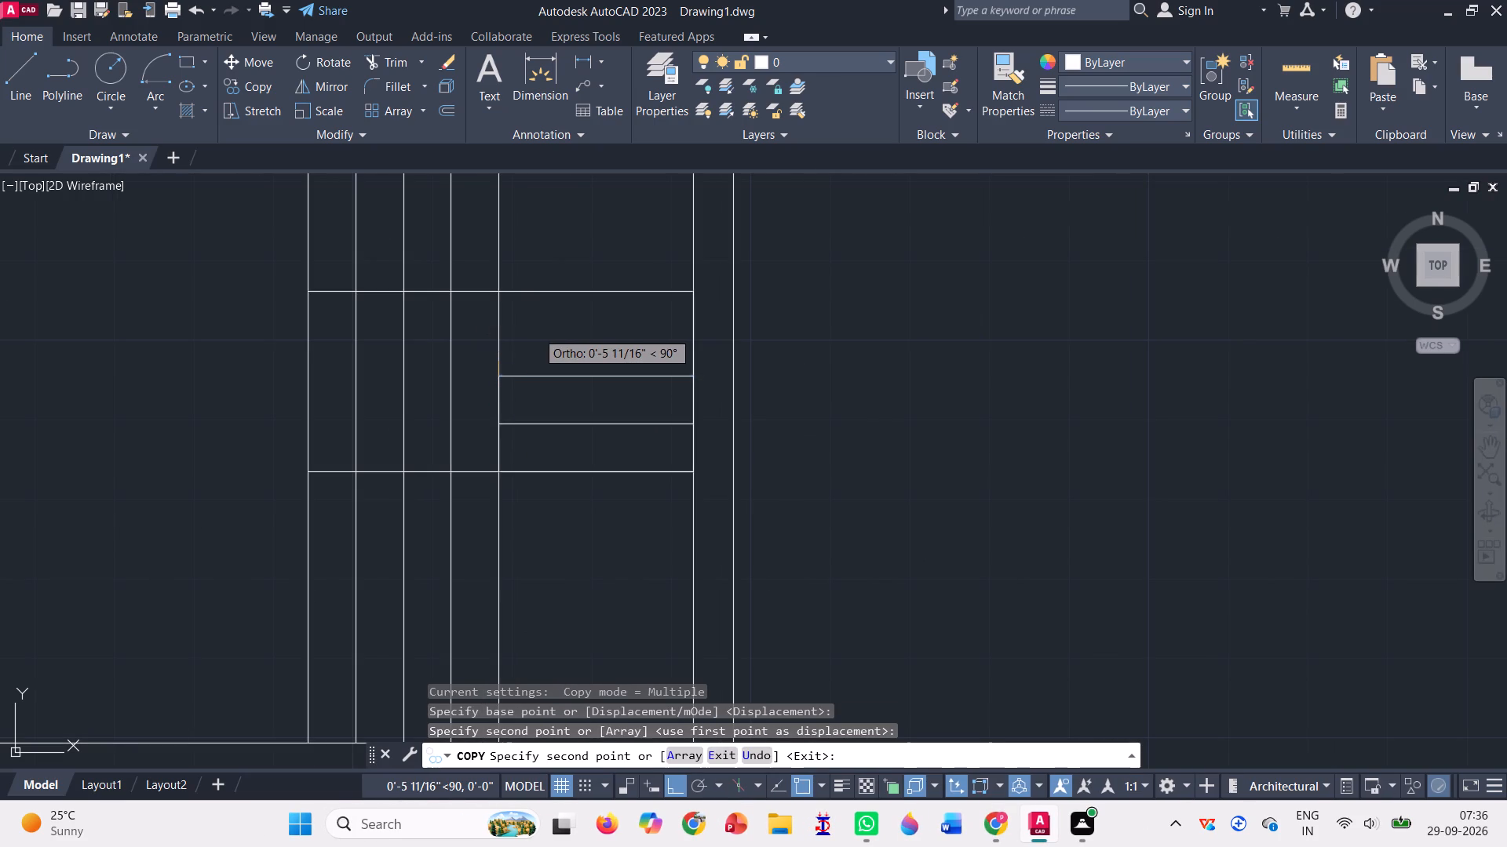
Copy the two short stair lines and their small end segments straight up 6" from the lower one's inner end.
{"action": "left_click", "coordinate": [257, 85]}
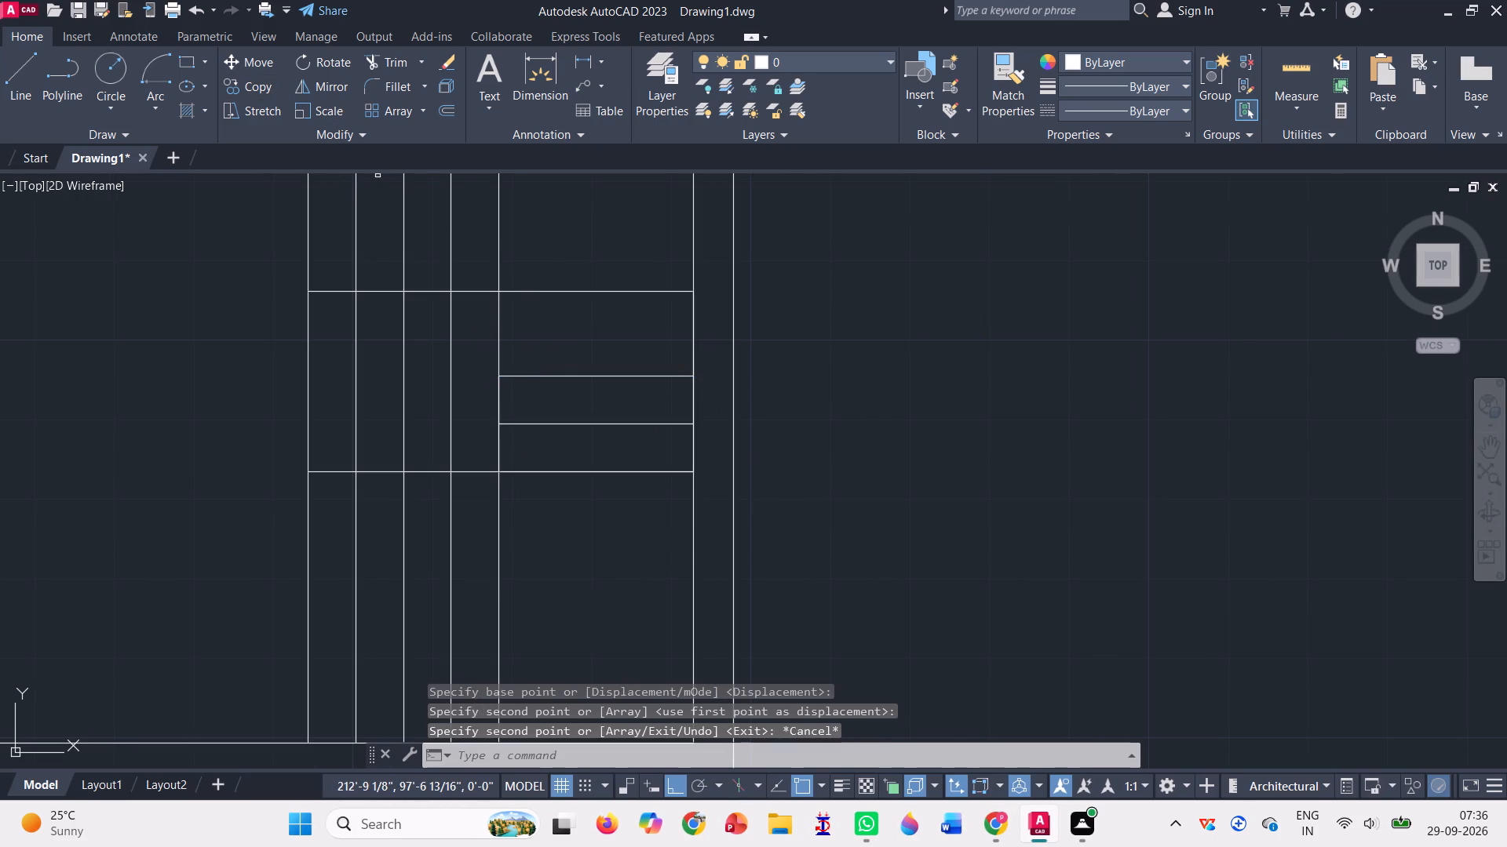
{"action": "scroll", "coordinate": [564, 373], "scroll_direction": "up", "scroll_amount": 3}
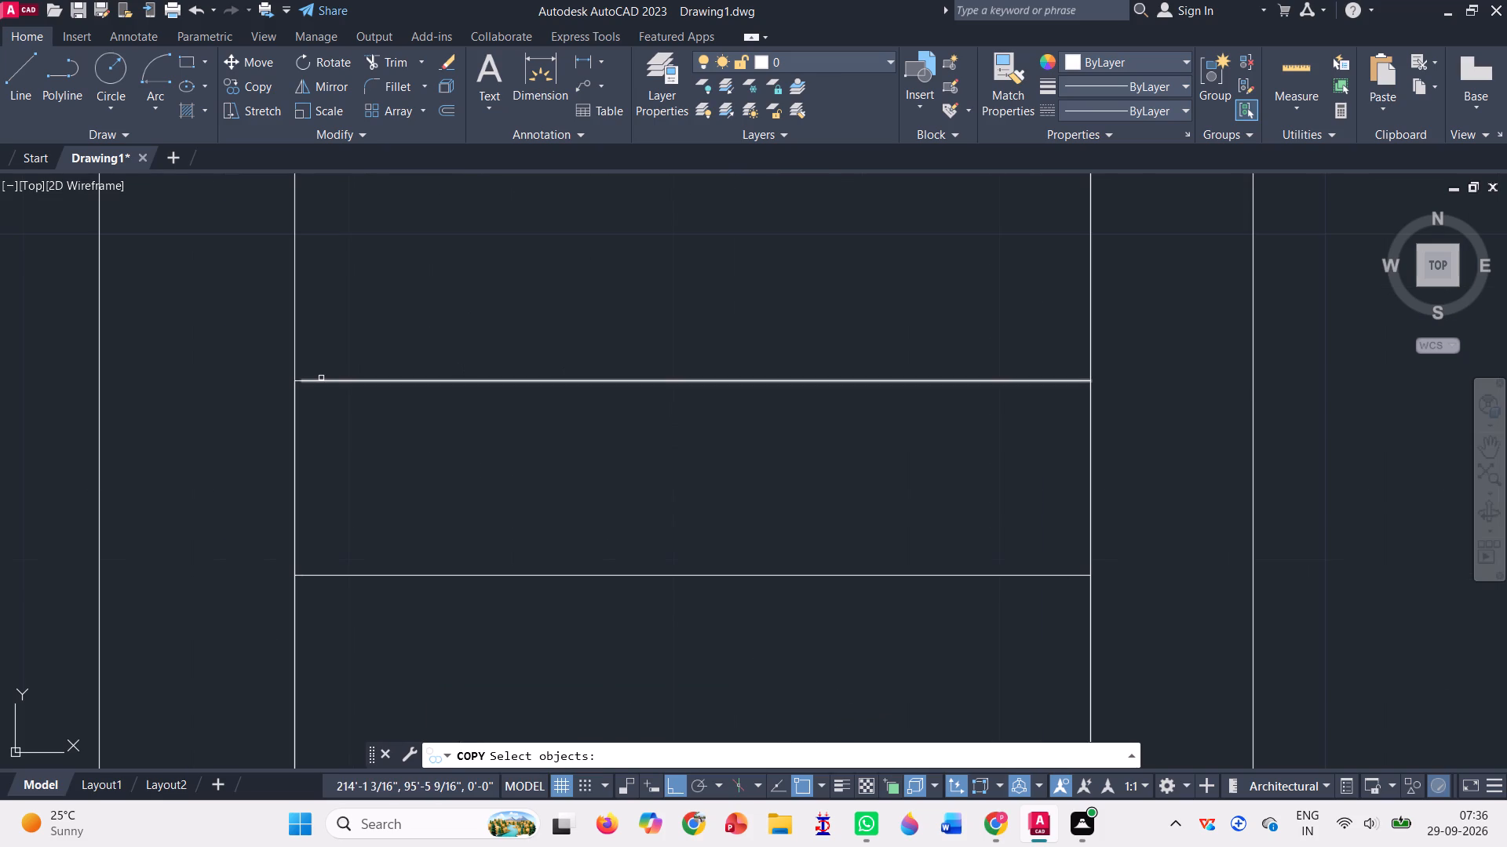
{"action": "left_click", "coordinate": [321, 378]}
{"action": "scroll", "coordinate": [302, 374], "scroll_direction": "up", "scroll_amount": 2}
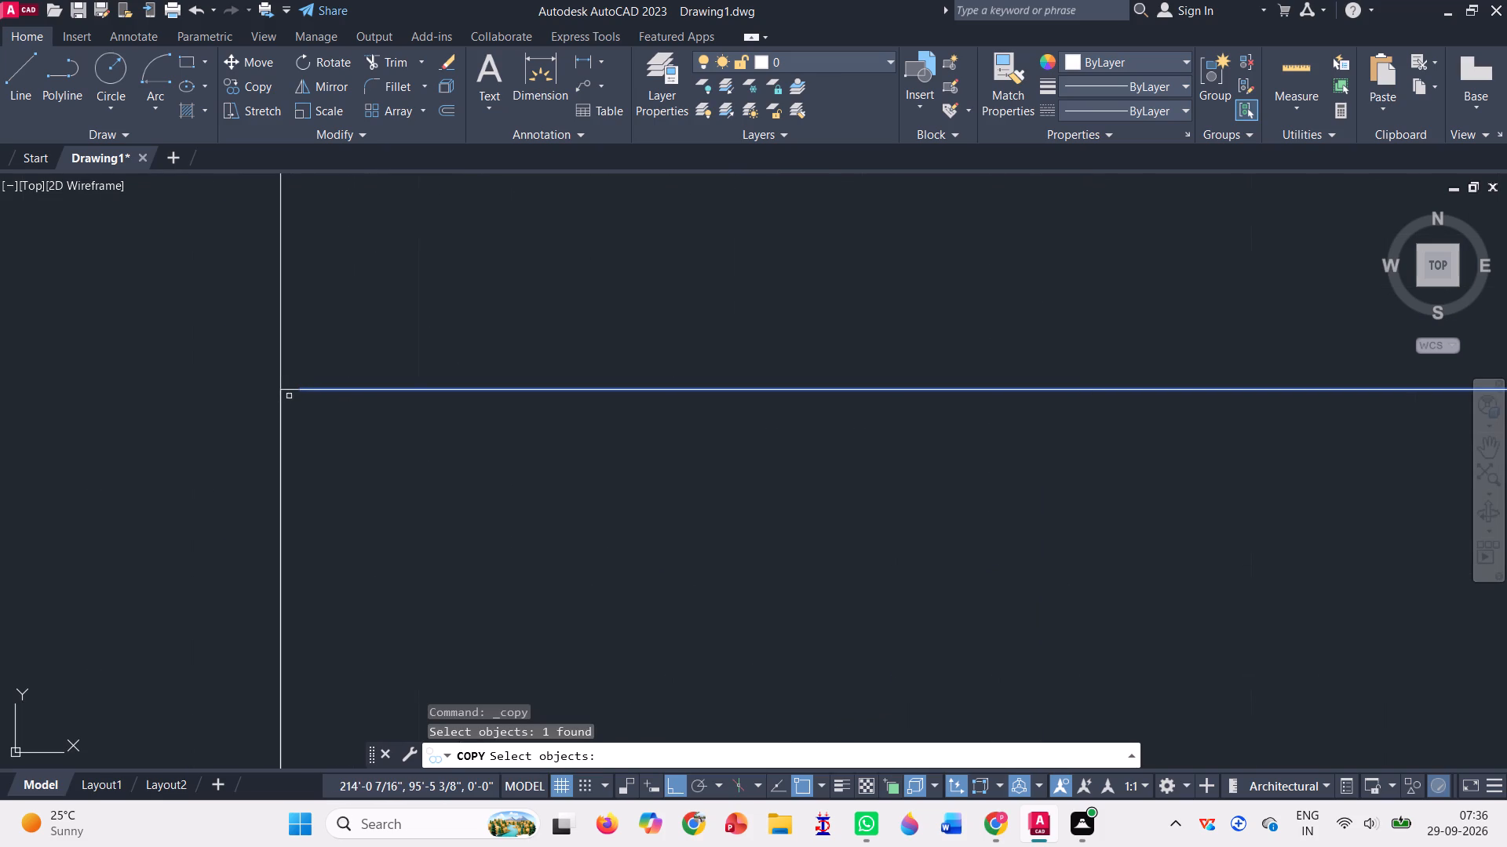
{"action": "left_click", "coordinate": [290, 390]}
{"action": "scroll", "coordinate": [349, 301], "scroll_direction": "down", "scroll_amount": 3}
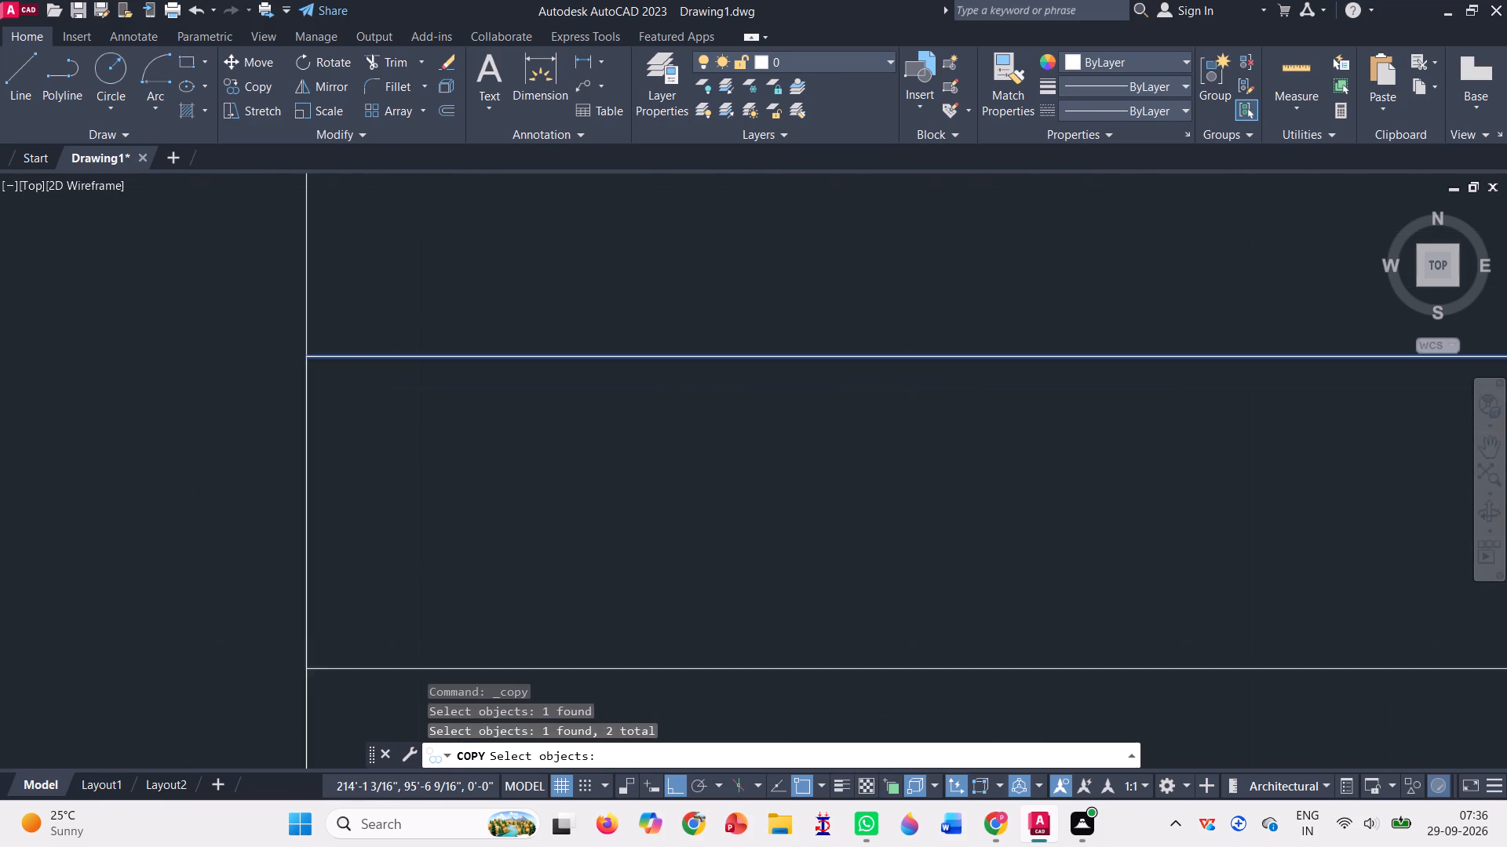
{"action": "scroll", "coordinate": [349, 301], "scroll_direction": "down", "scroll_amount": 1}
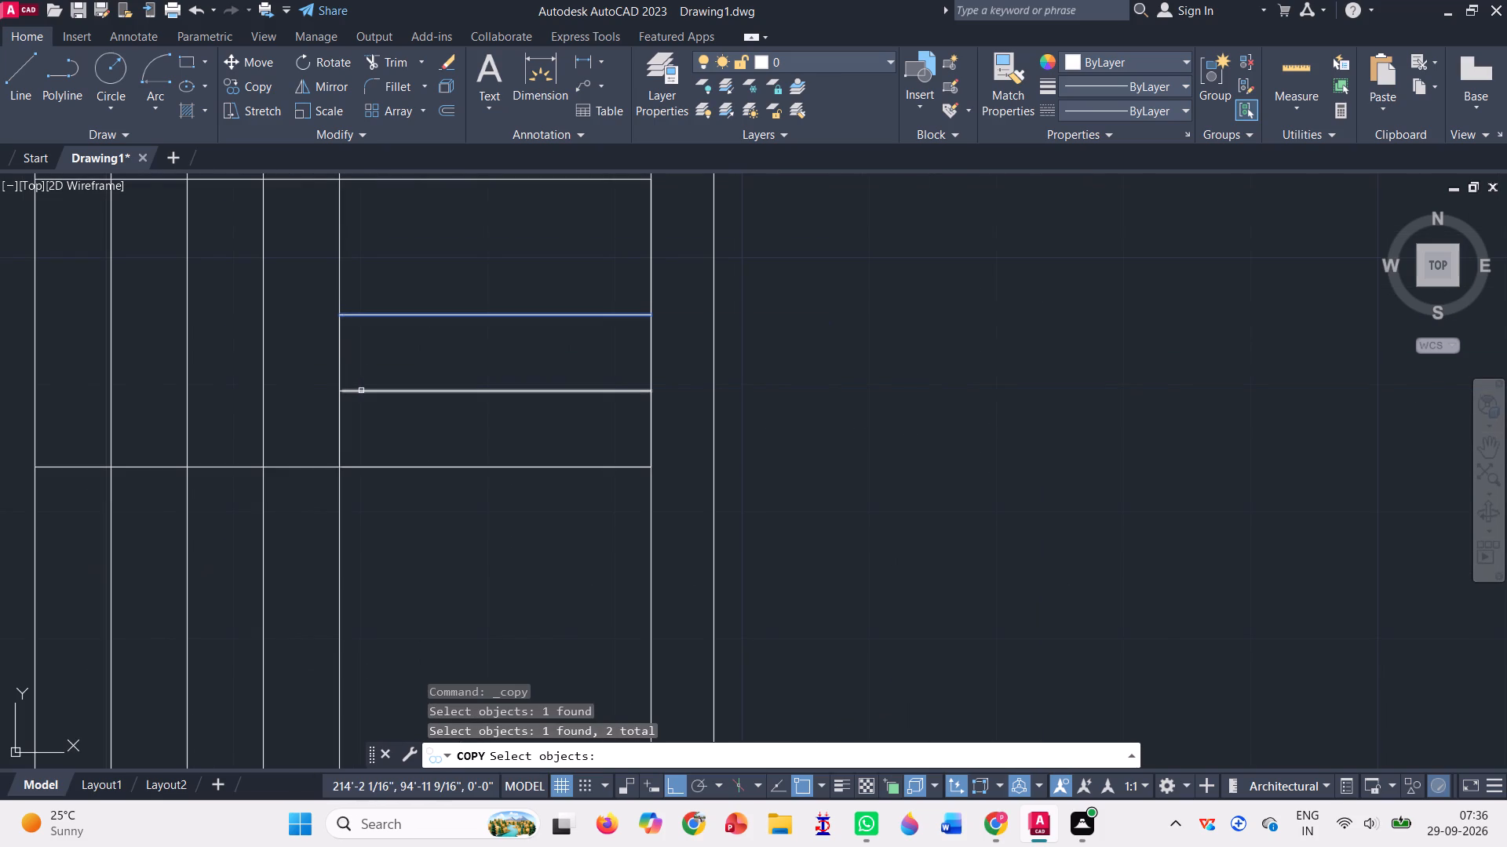
{"action": "left_click", "coordinate": [361, 391]}
{"action": "scroll", "coordinate": [330, 378], "scroll_direction": "up", "scroll_amount": 4}
{"action": "scroll", "coordinate": [396, 471], "scroll_direction": "up", "scroll_amount": 3}
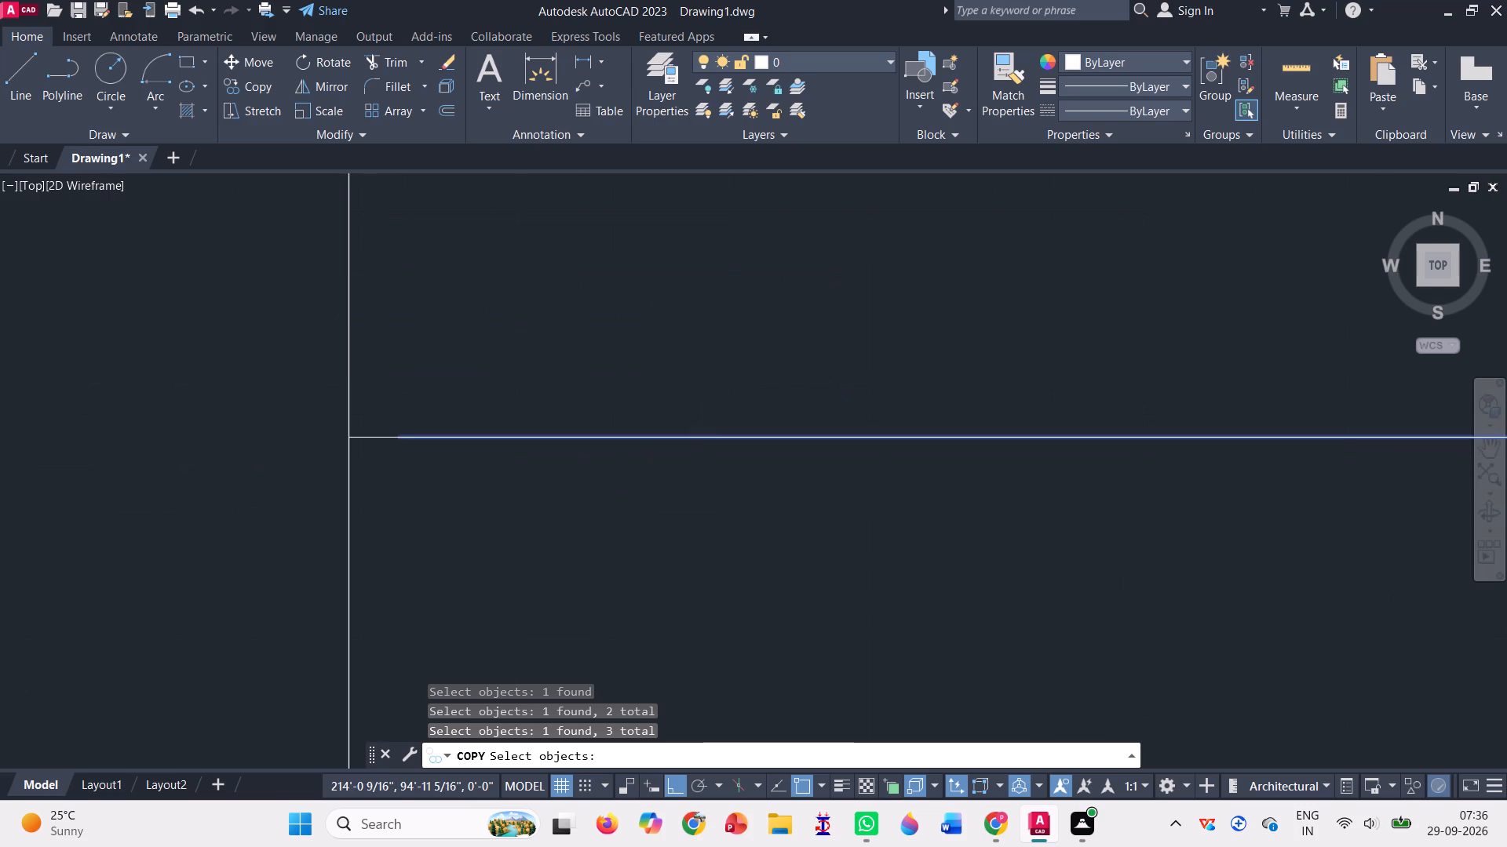
{"action": "left_click", "coordinate": [367, 419]}
{"action": "key", "text": "Return"}
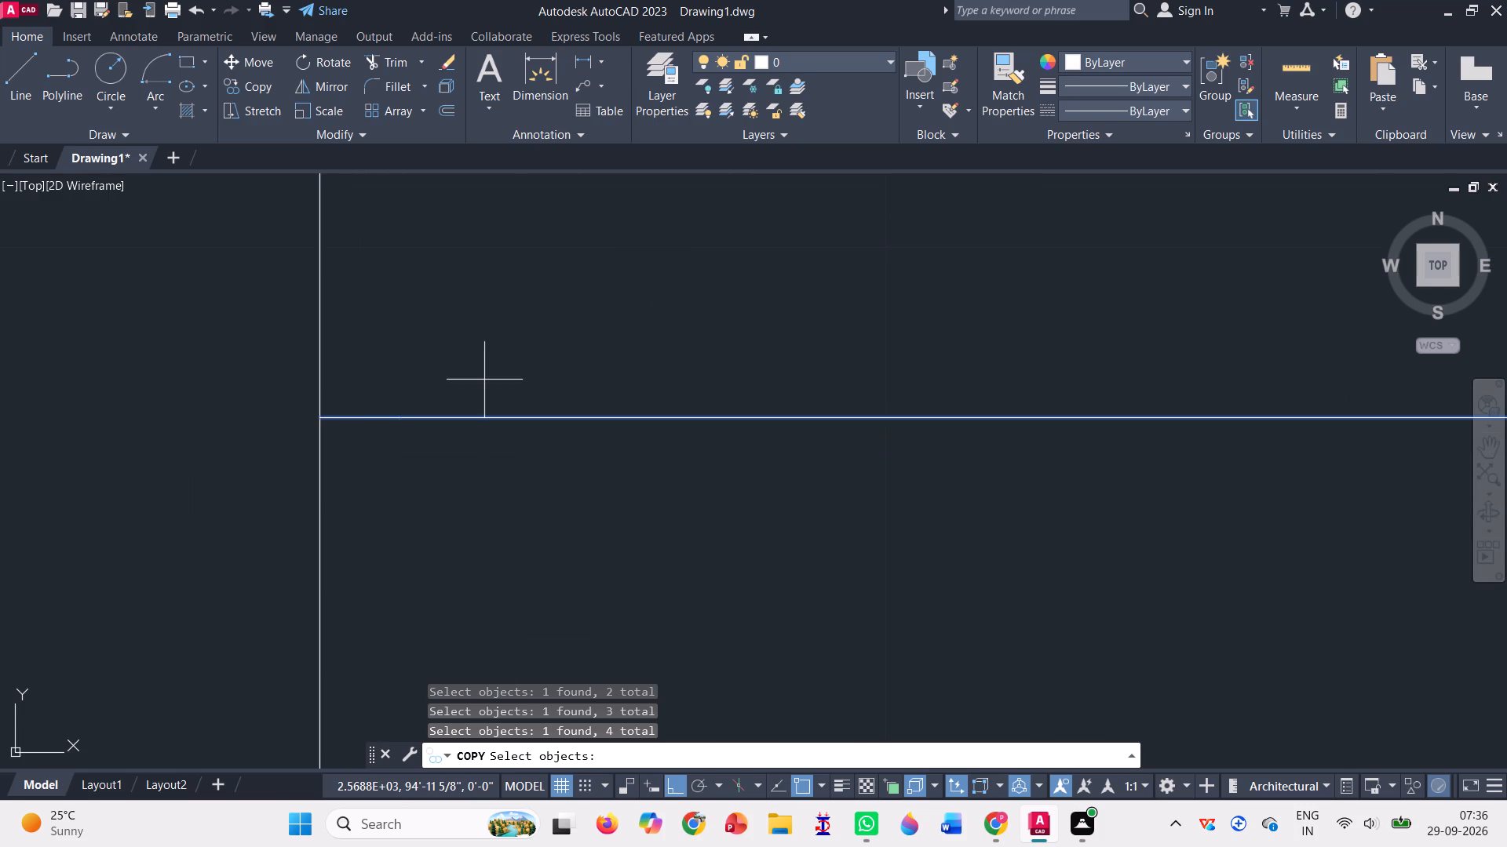
{"action": "scroll", "coordinate": [484, 380], "scroll_direction": "down", "scroll_amount": 7}
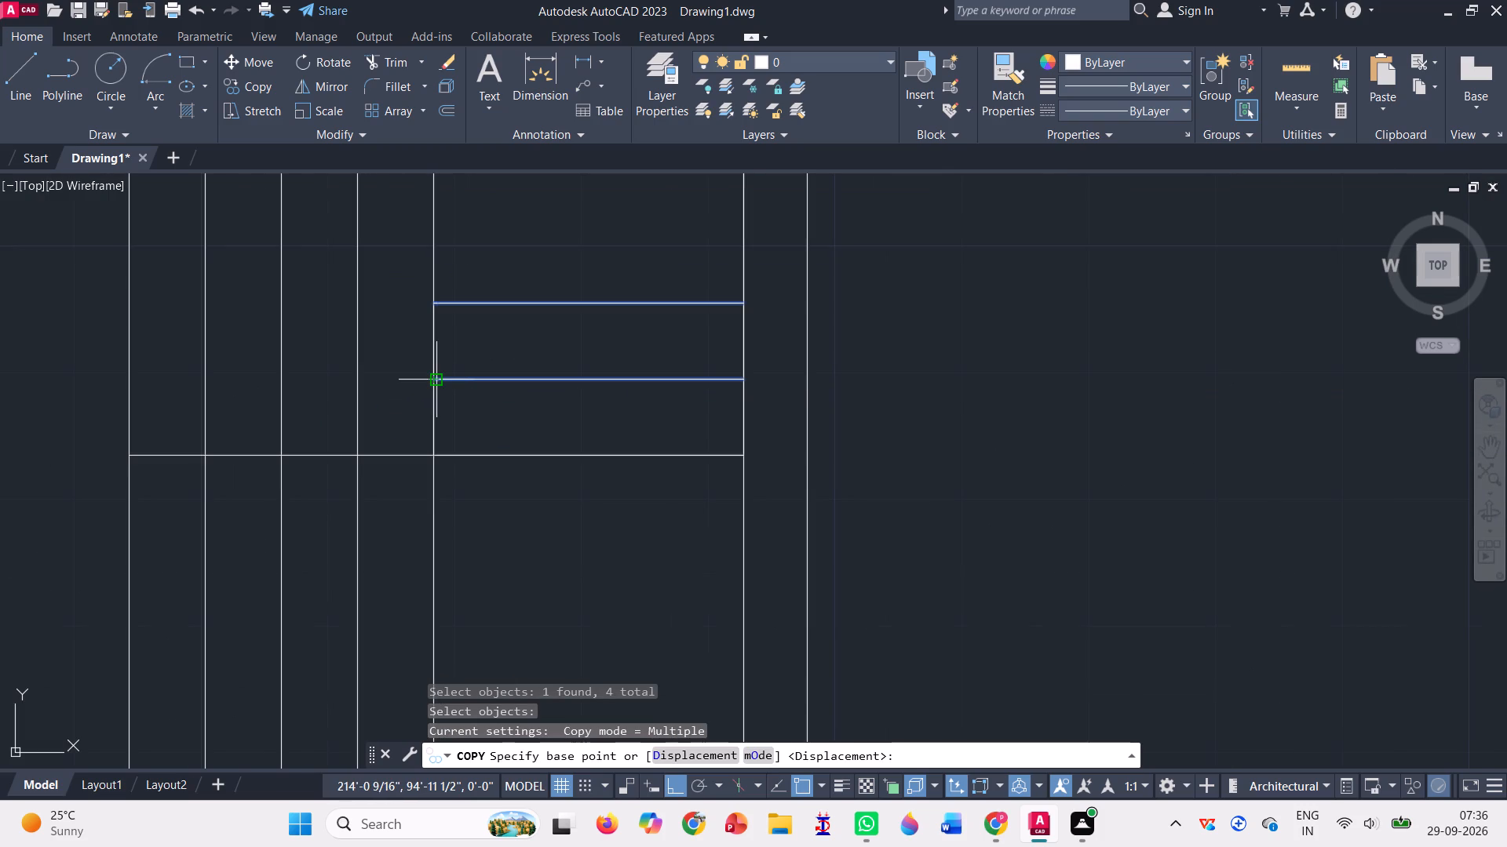
{"action": "left_click", "coordinate": [429, 375]}
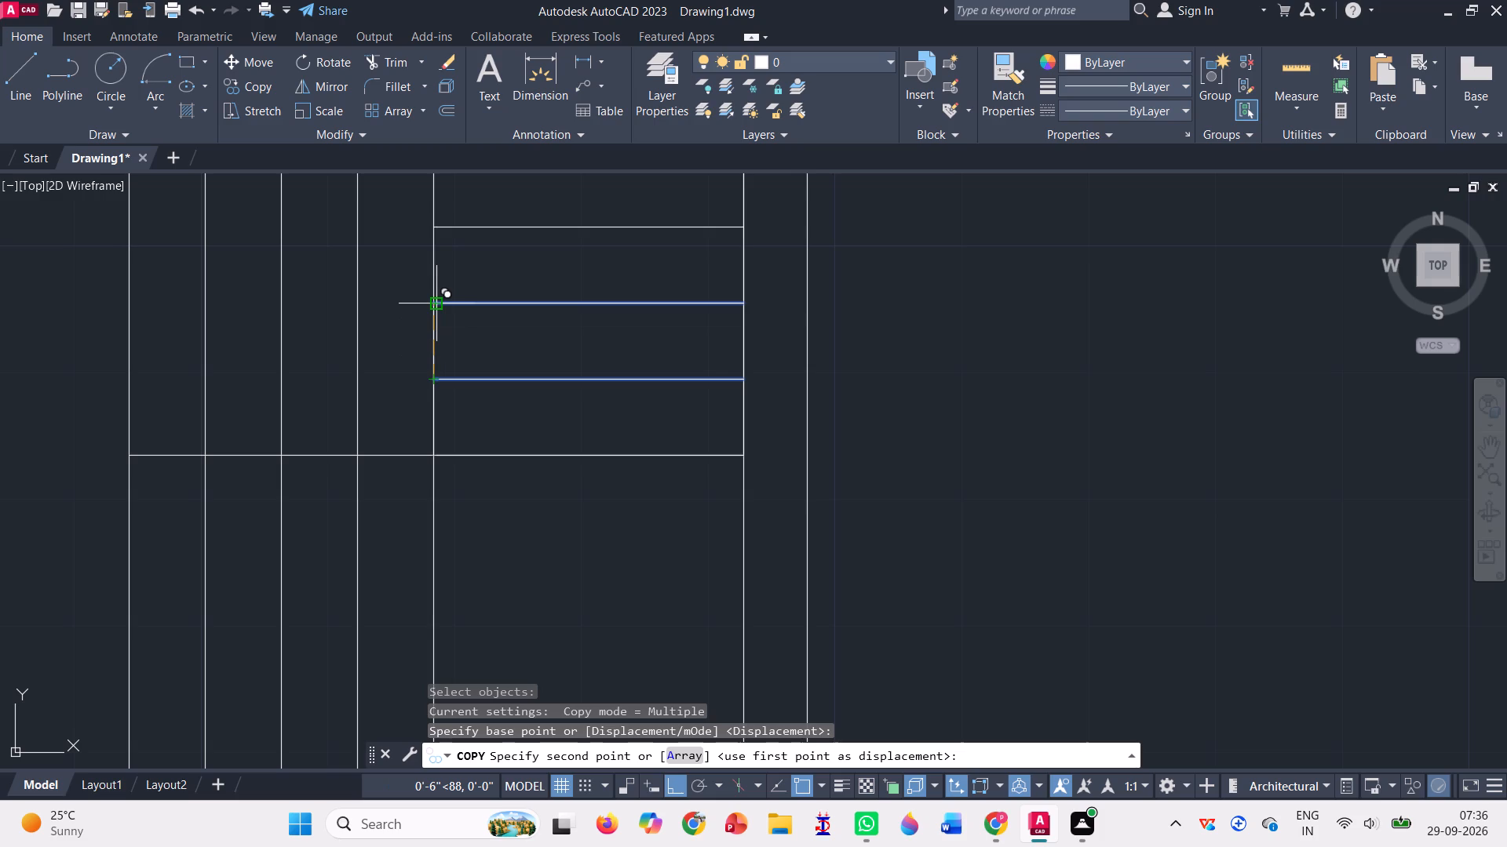
{"action": "scroll", "coordinate": [437, 299], "scroll_direction": "up", "scroll_amount": 4}
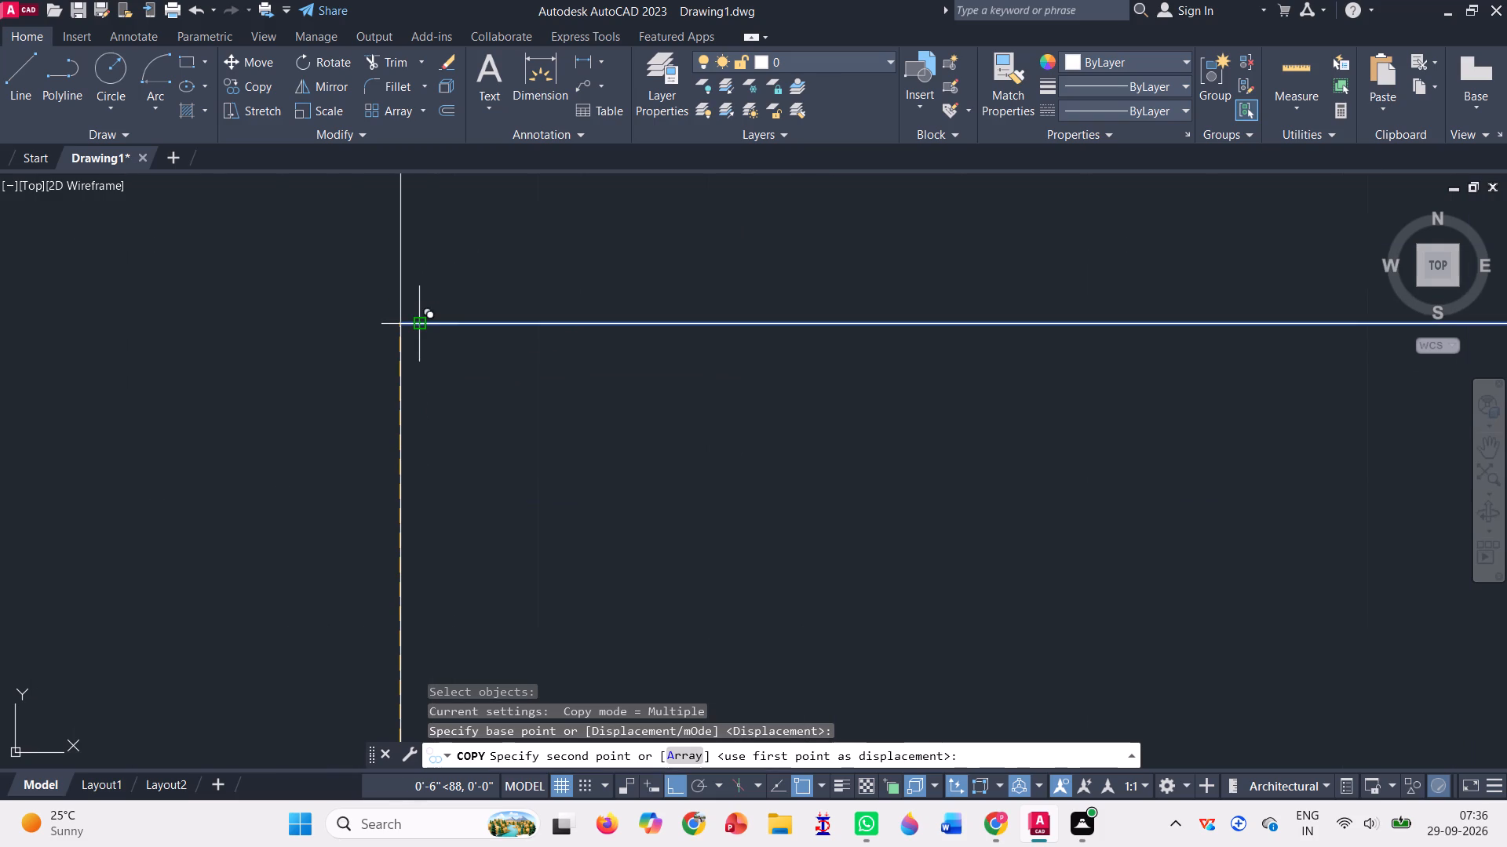
{"action": "left_click", "coordinate": [399, 328]}
{"action": "scroll", "coordinate": [399, 328], "scroll_direction": "down", "scroll_amount": 4}
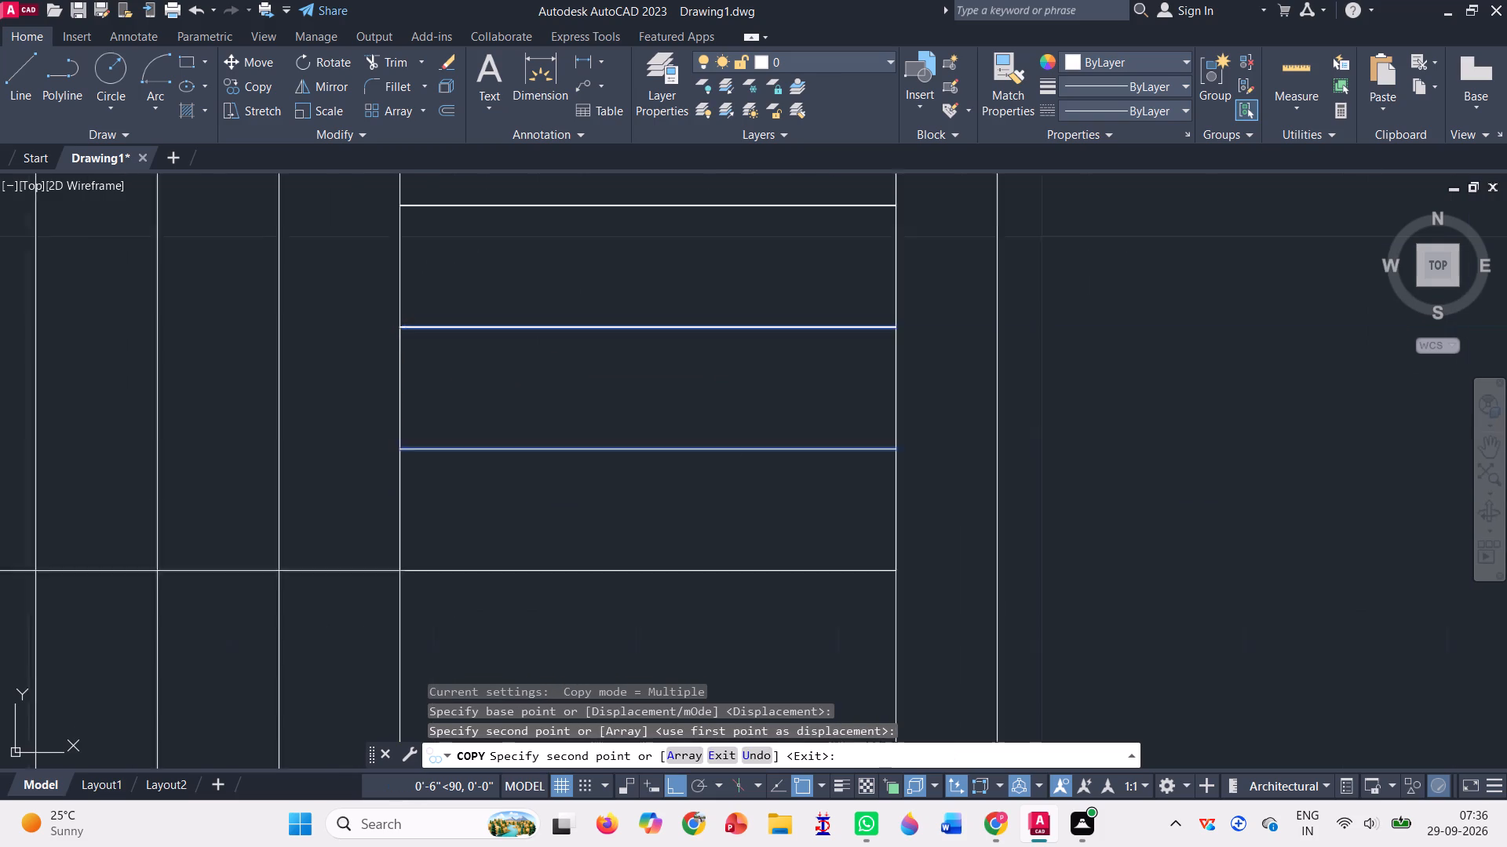
{"action": "scroll", "coordinate": [399, 328], "scroll_direction": "down", "scroll_amount": 1}
{"action": "key", "text": "Escape"}
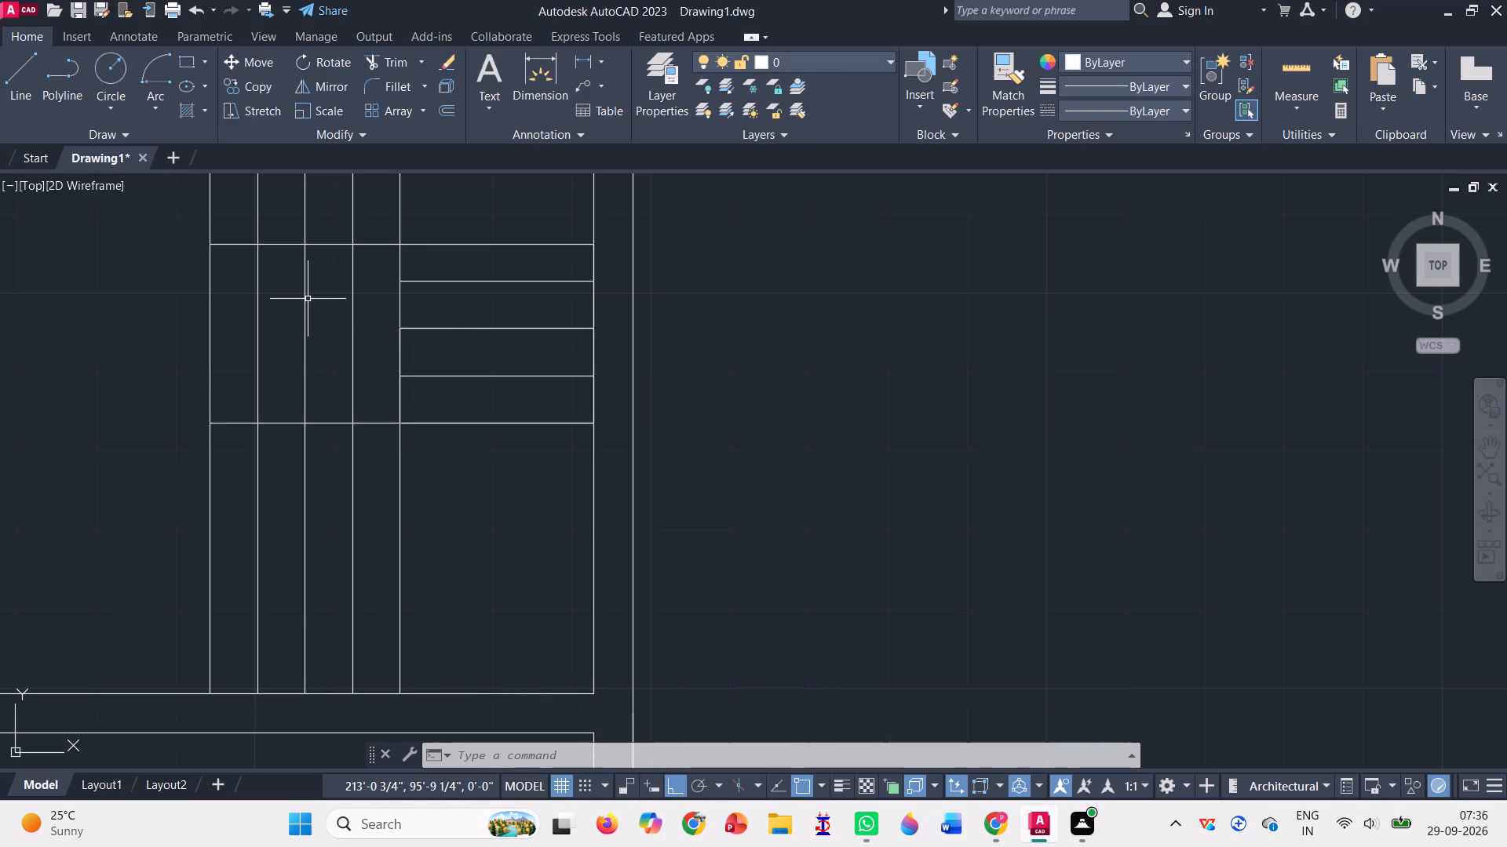
Draw a diagonal stair line, about 3'-6" long, from the inner end of the lower landing line to the kitchen wall's outer corner.
{"action": "left_click", "coordinate": [24, 86]}
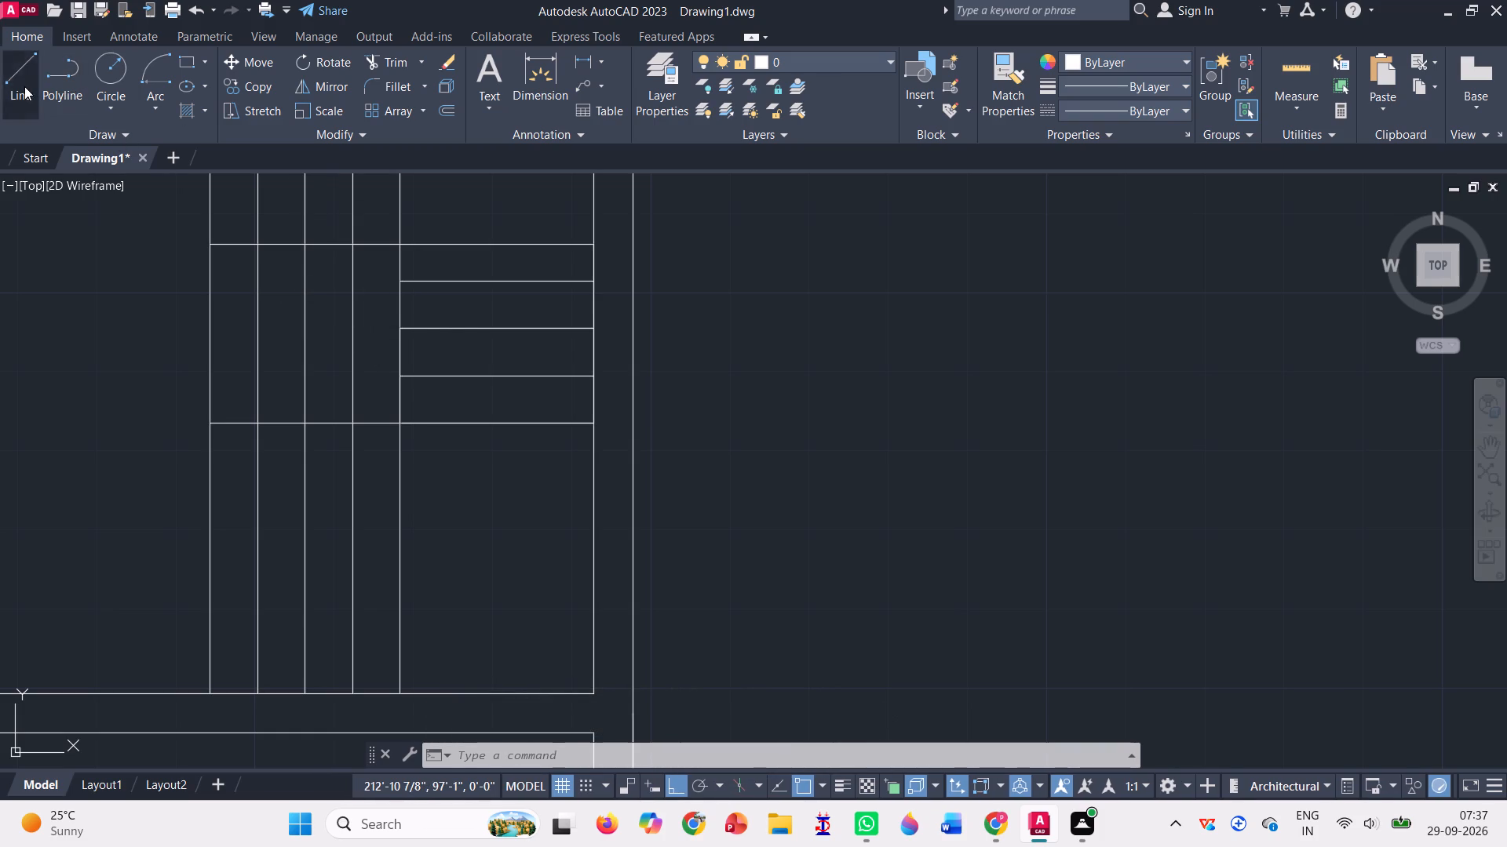
{"action": "left_click", "coordinate": [397, 416]}
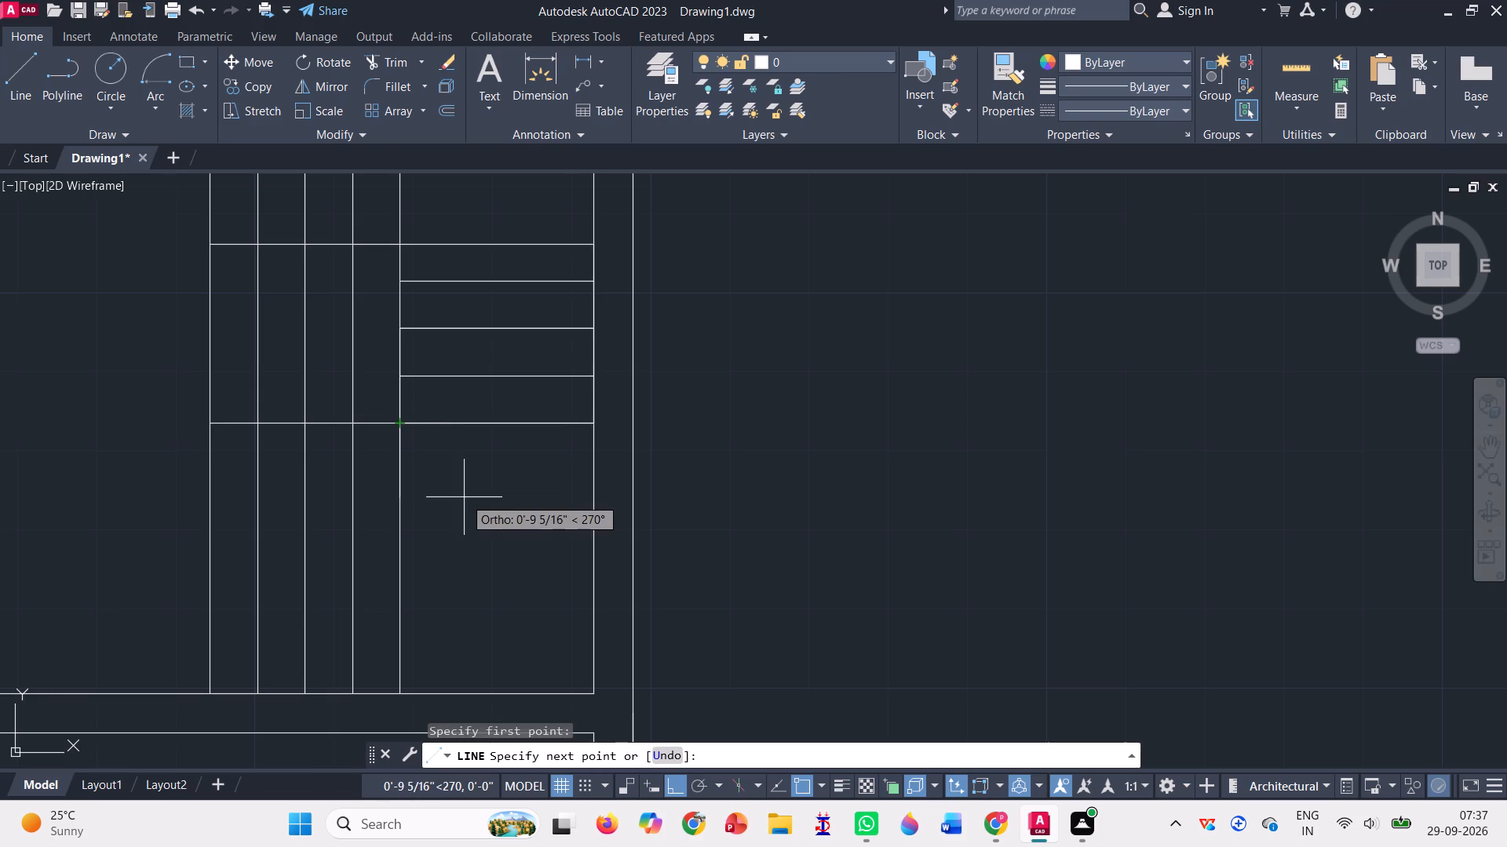
{"action": "left_click", "coordinate": [596, 693]}
{"action": "scroll", "coordinate": [562, 570], "scroll_direction": "down", "scroll_amount": 3}
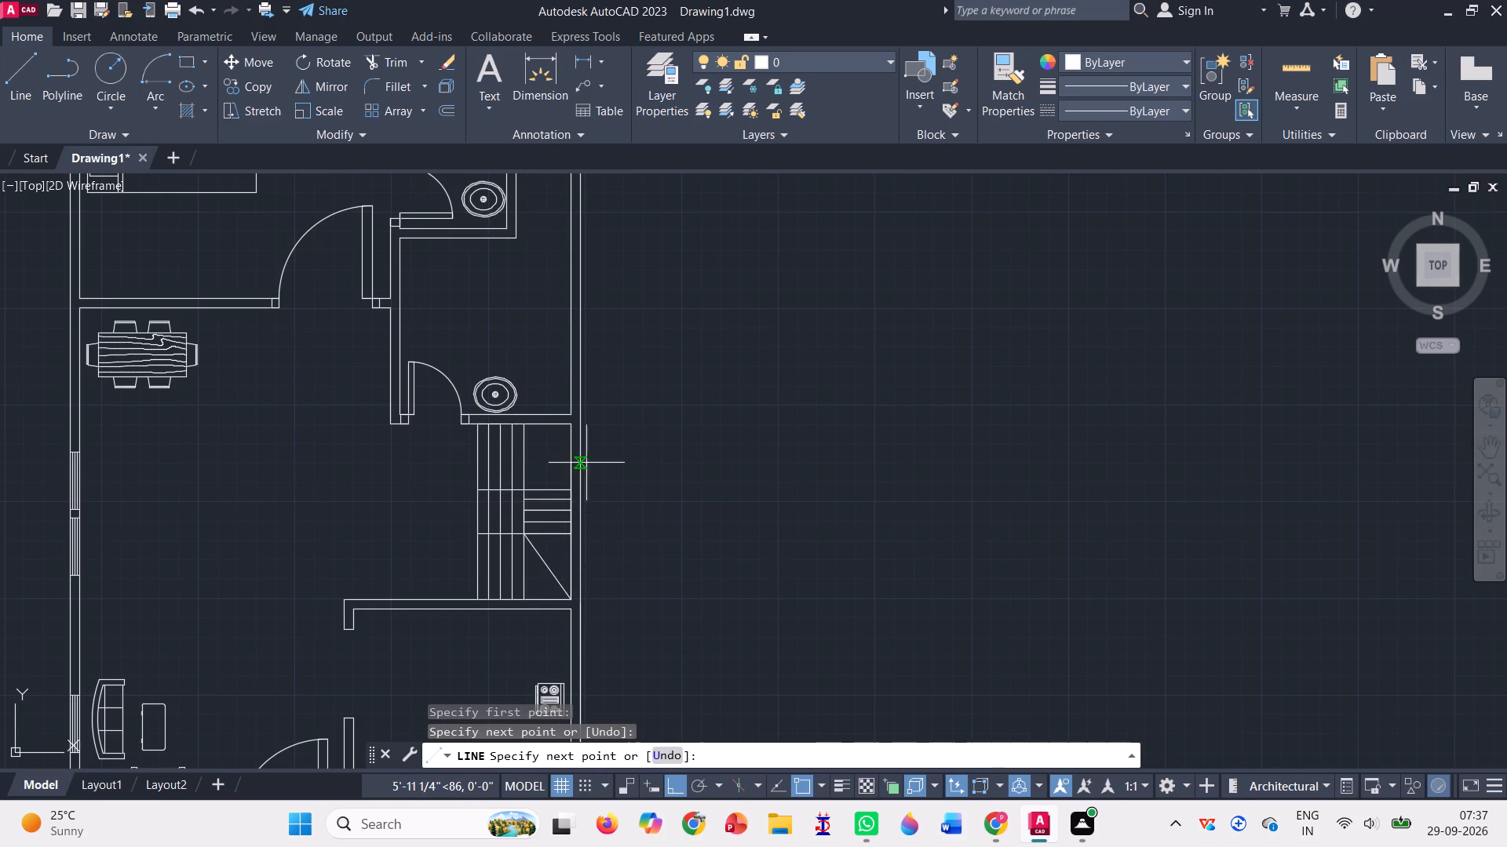
{"action": "key", "text": "Return"}
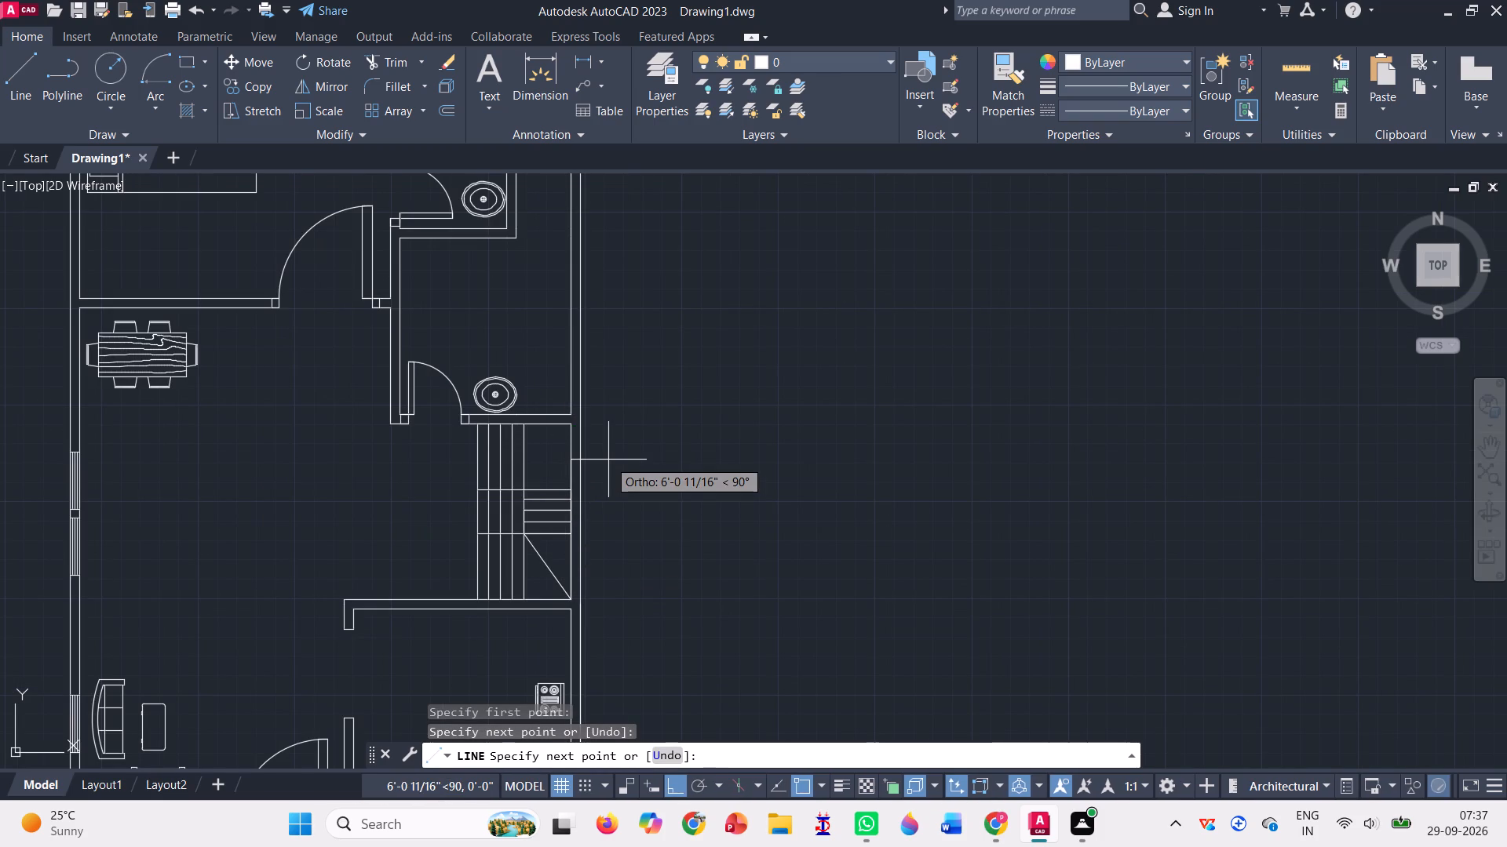
Draw a diagonal stair line, about 3'-6" long, from the upper landing line's inner end to the corner below the washroom wall.
{"action": "key", "text": "l"}
{"action": "key", "text": "Return"}
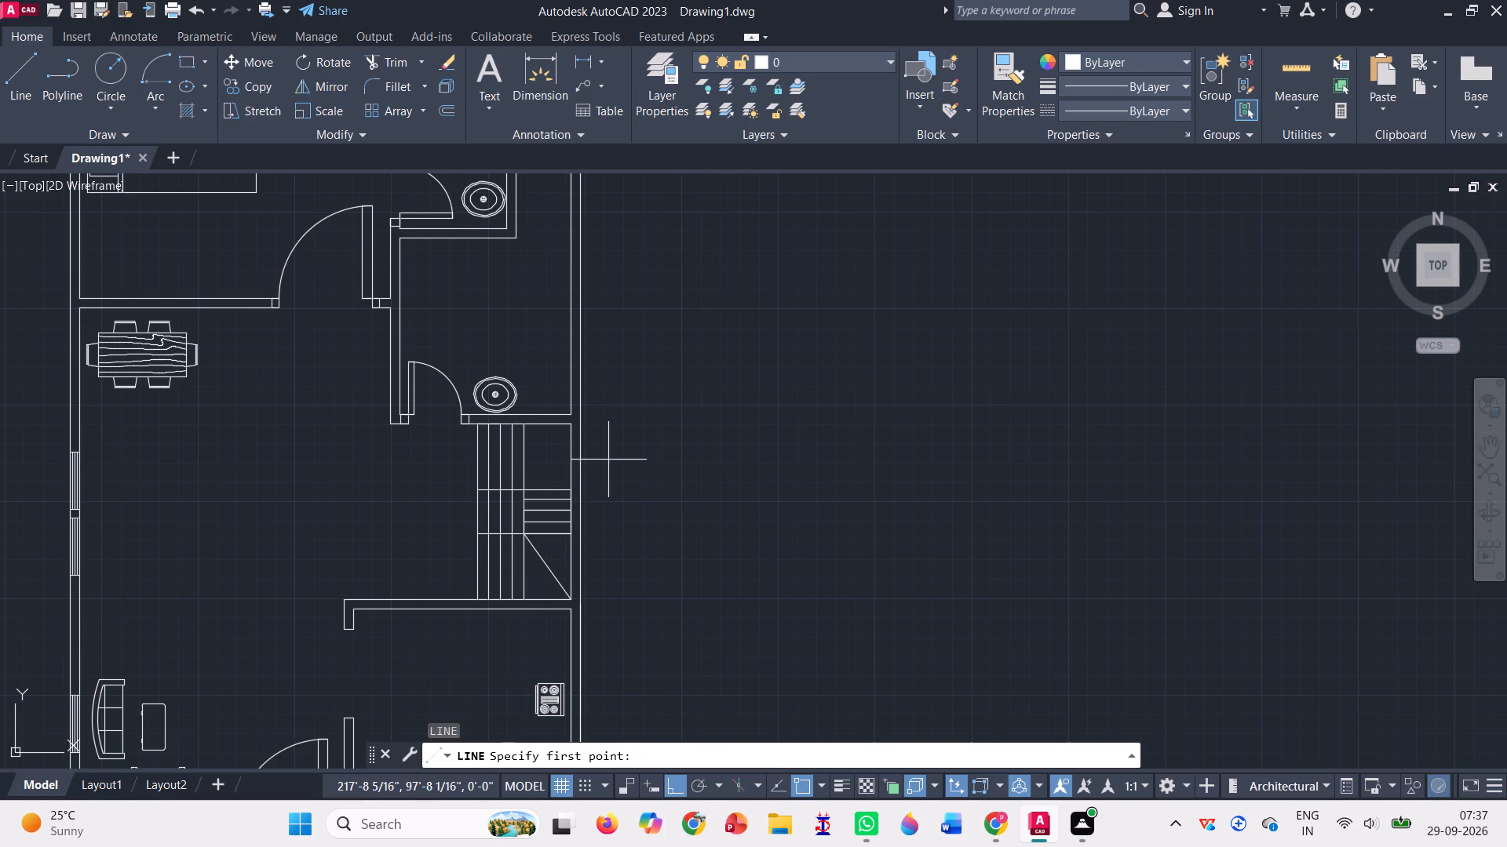
{"action": "scroll", "coordinate": [527, 480], "scroll_direction": "up", "scroll_amount": 5}
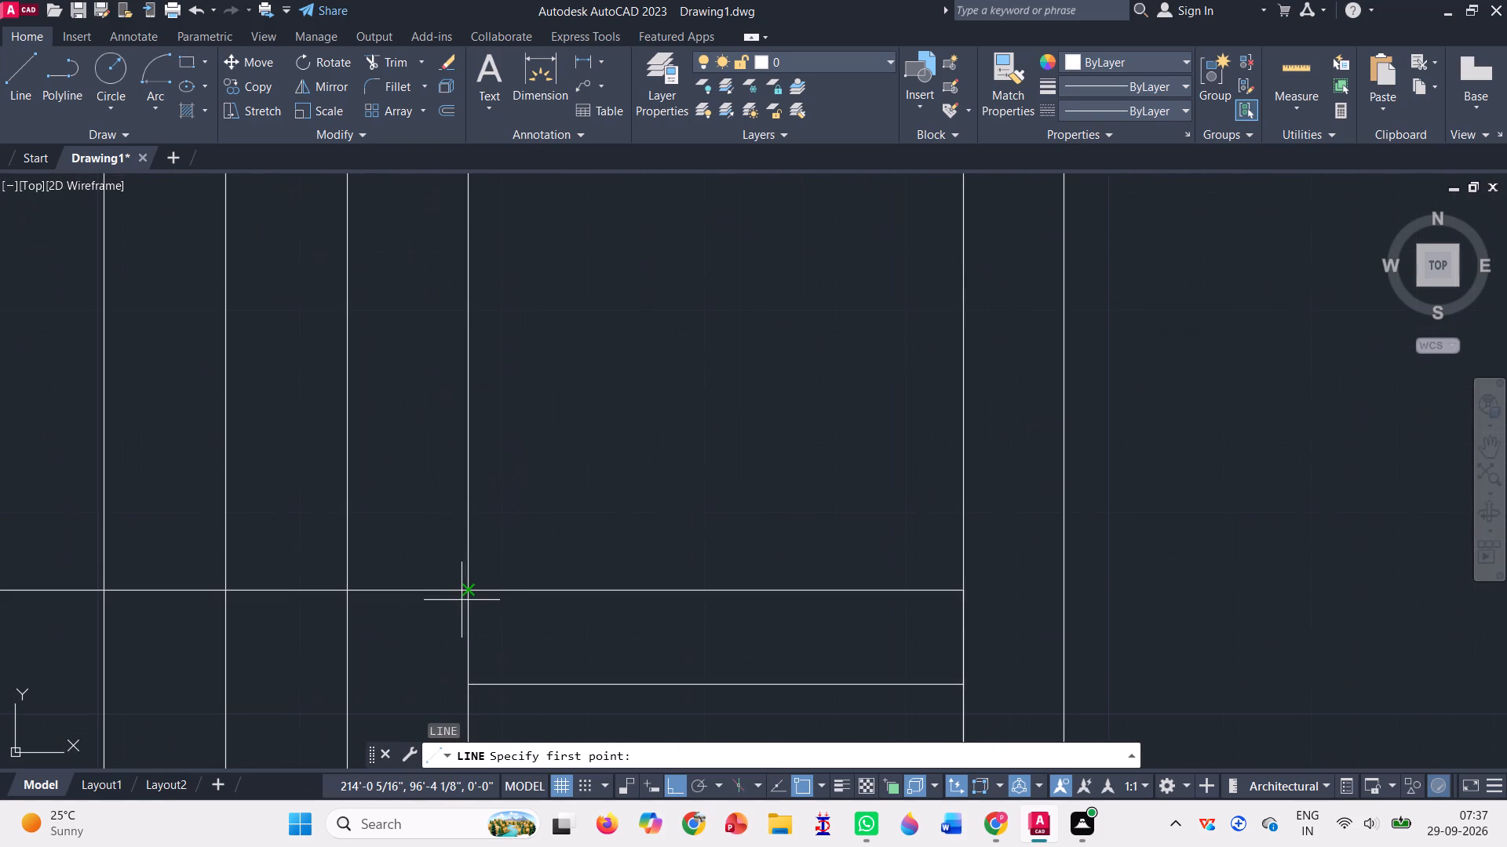
{"action": "left_click", "coordinate": [473, 588]}
{"action": "scroll", "coordinate": [473, 588], "scroll_direction": "down", "scroll_amount": 3}
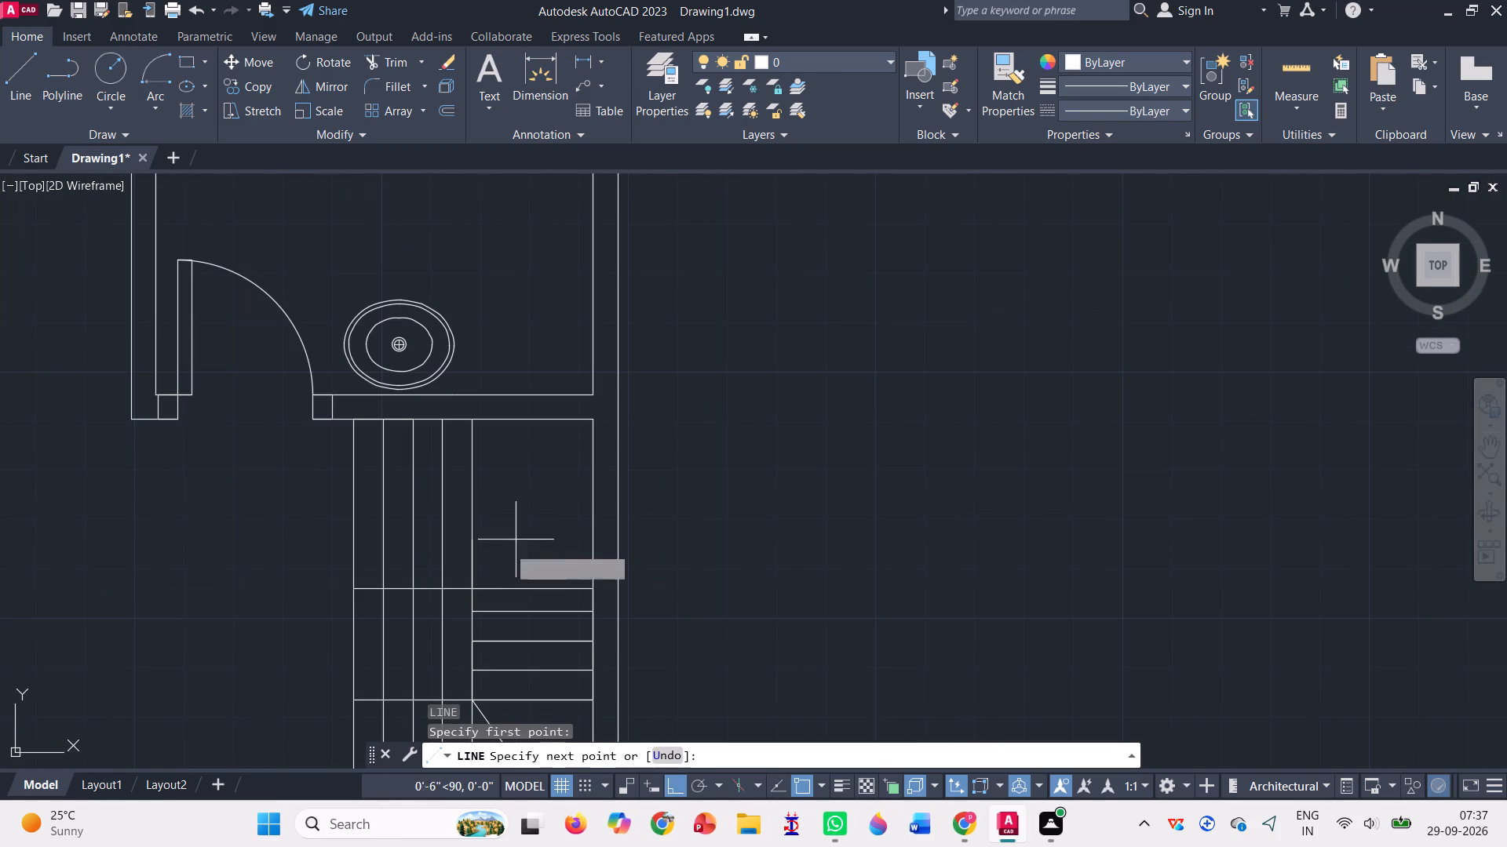
{"action": "scroll", "coordinate": [595, 423], "scroll_direction": "up", "scroll_amount": 1}
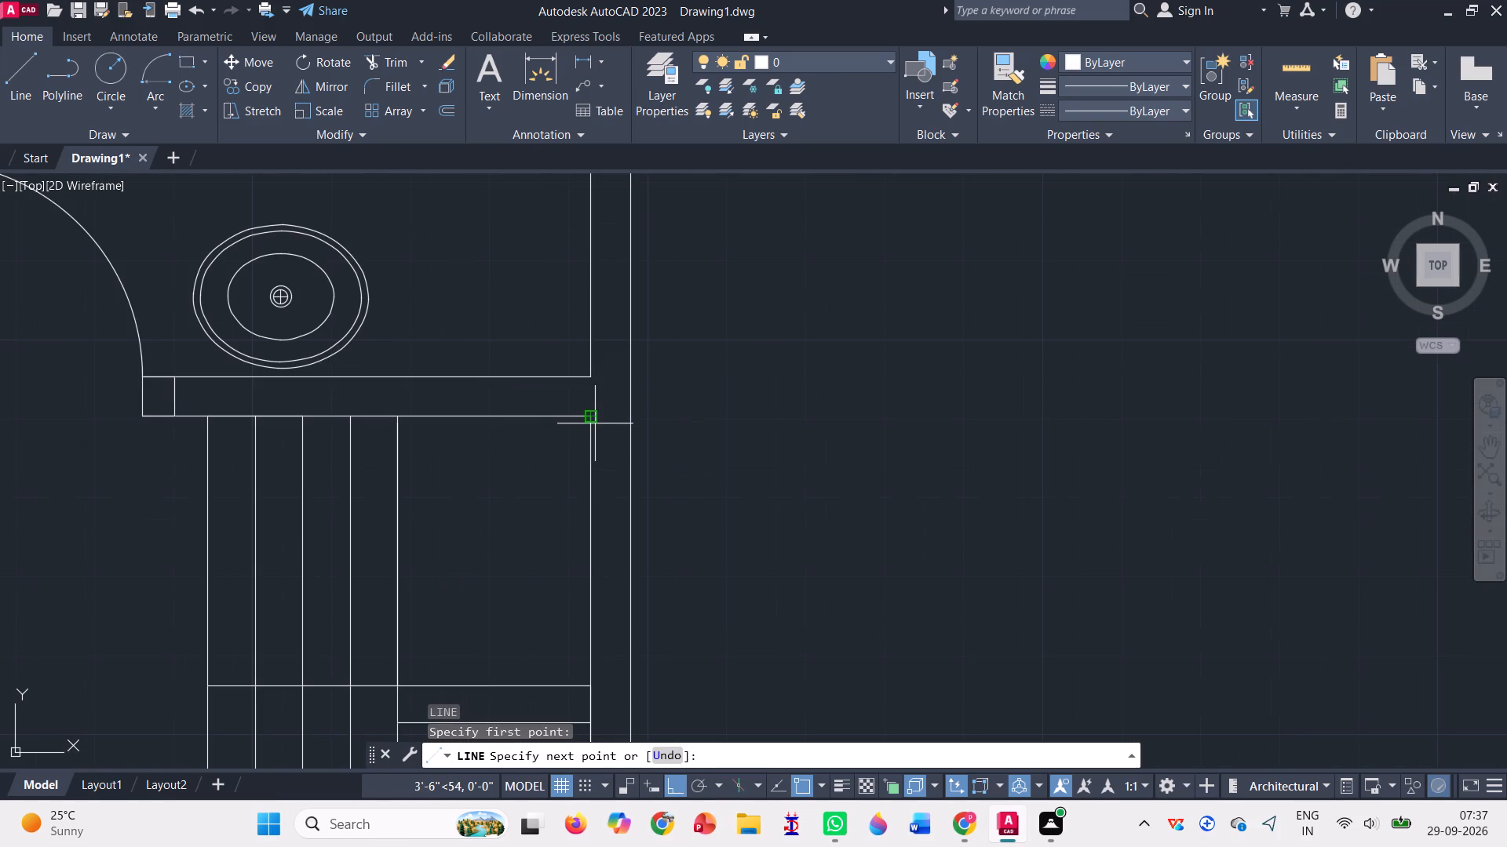
{"action": "left_click", "coordinate": [589, 418]}
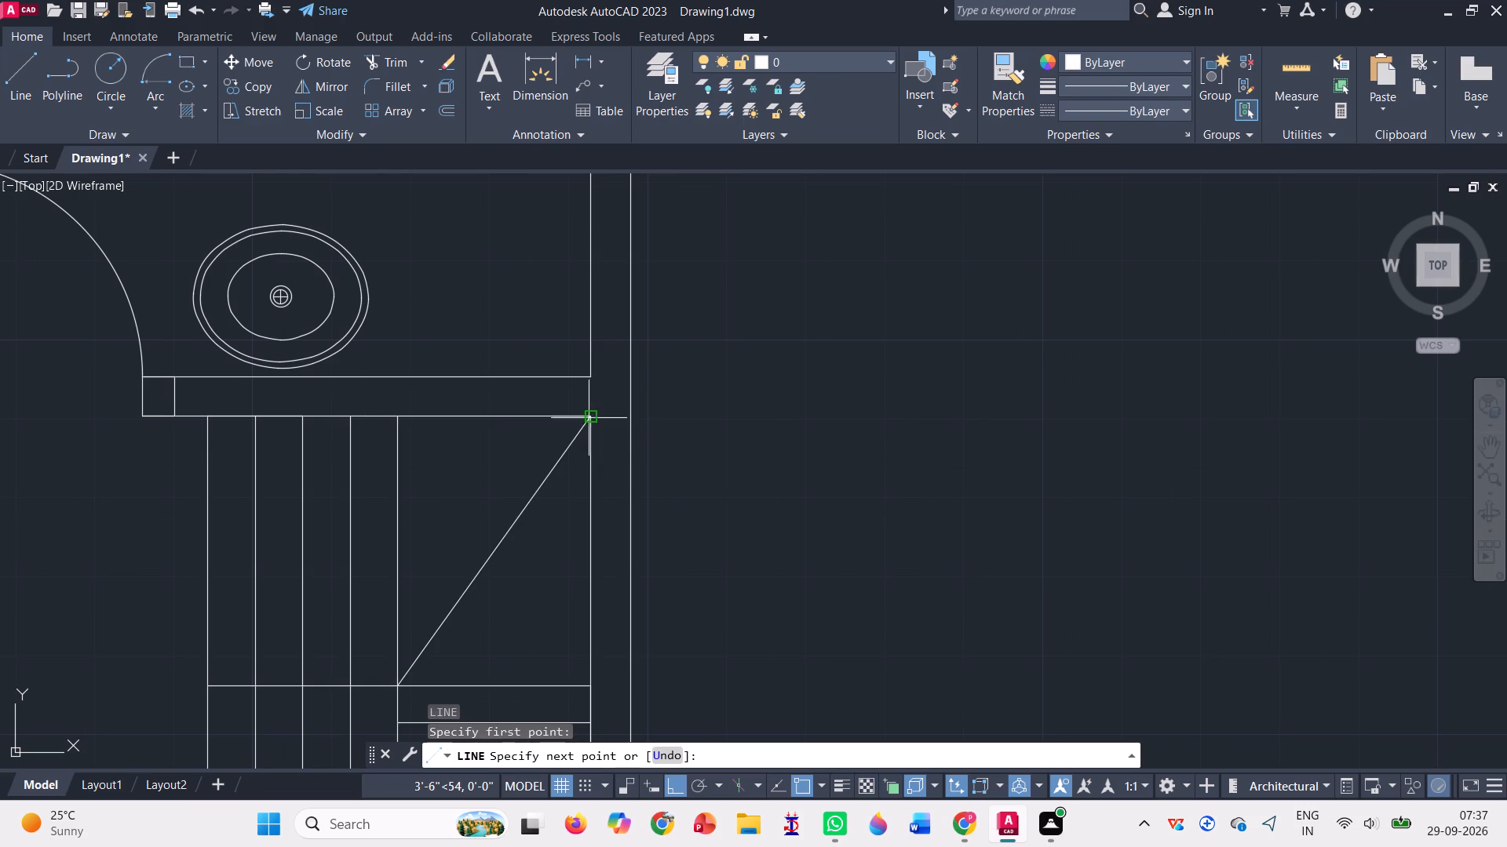
{"action": "scroll", "coordinate": [589, 418], "scroll_direction": "down", "scroll_amount": 4}
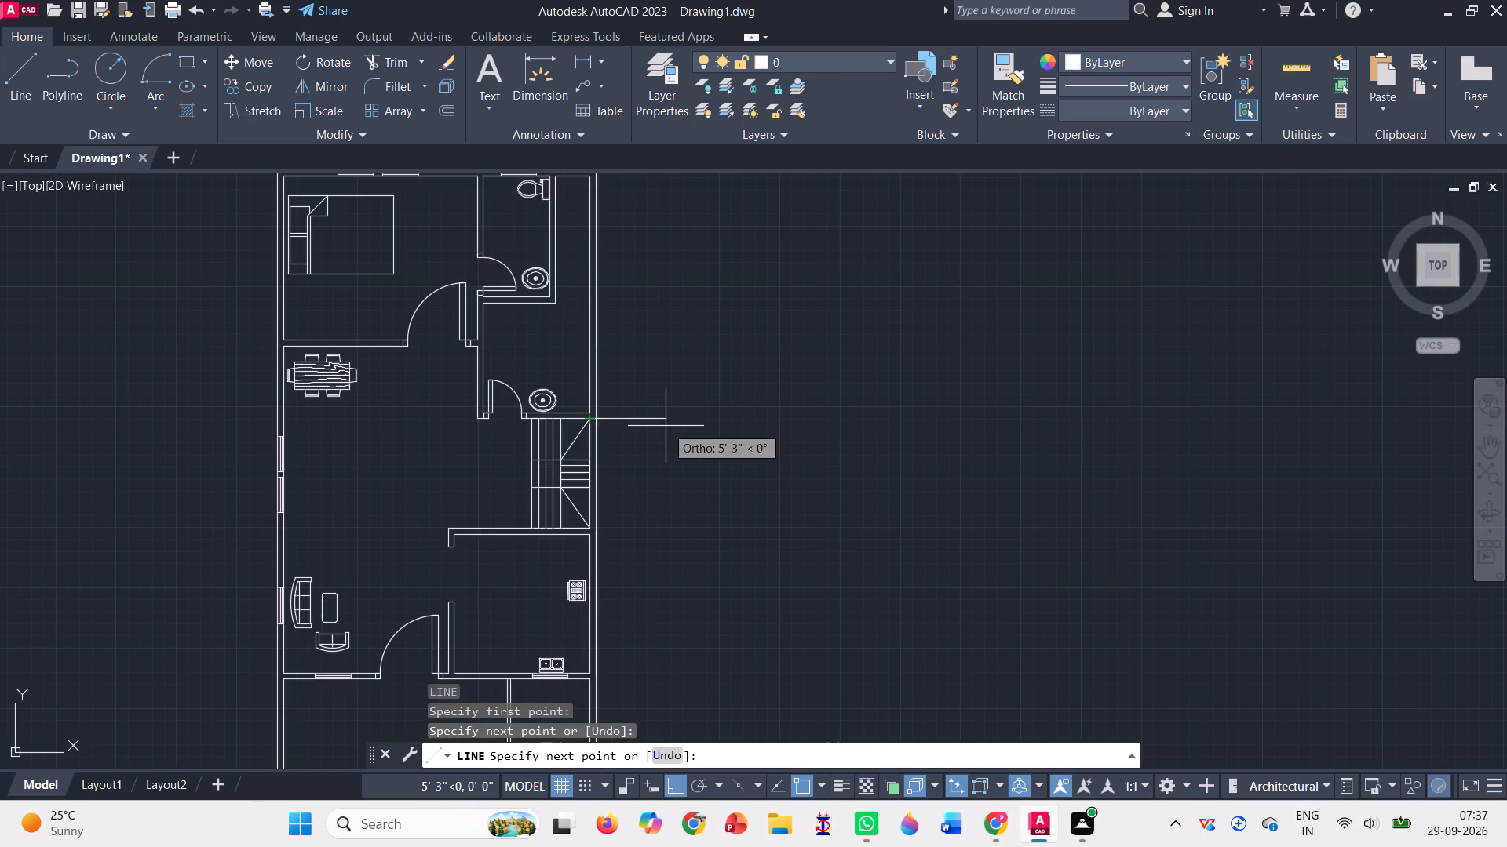
{"action": "key", "text": "Return"}
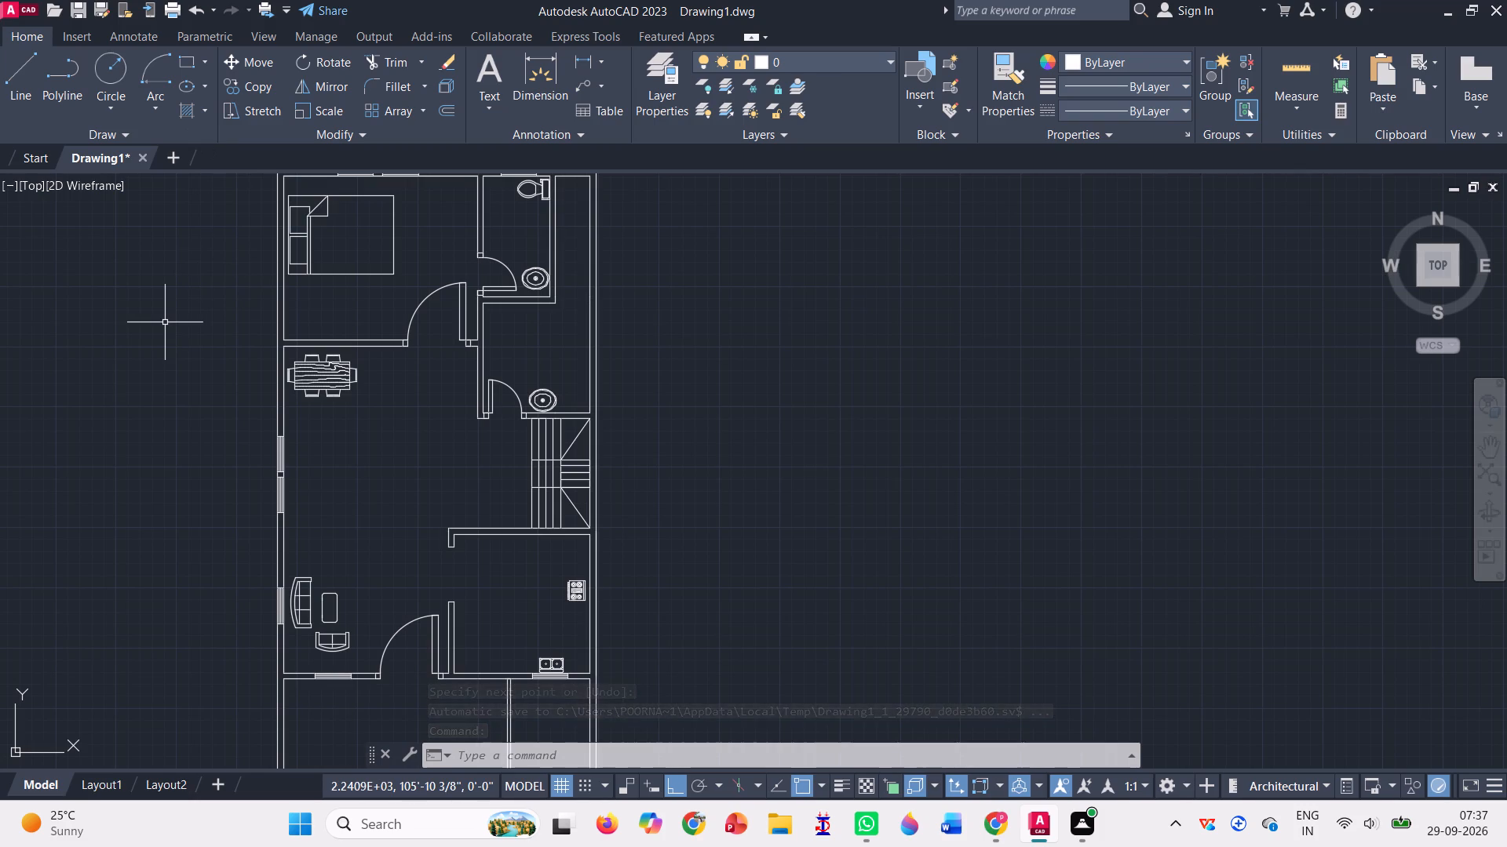
Insert the Refrigerator-2 door - 36 in top block from DesignCenter's Kitchens.dwg into the kitchen, at scale 1 and rotation 0.
{"action": "key", "text": "ctrl+2"}
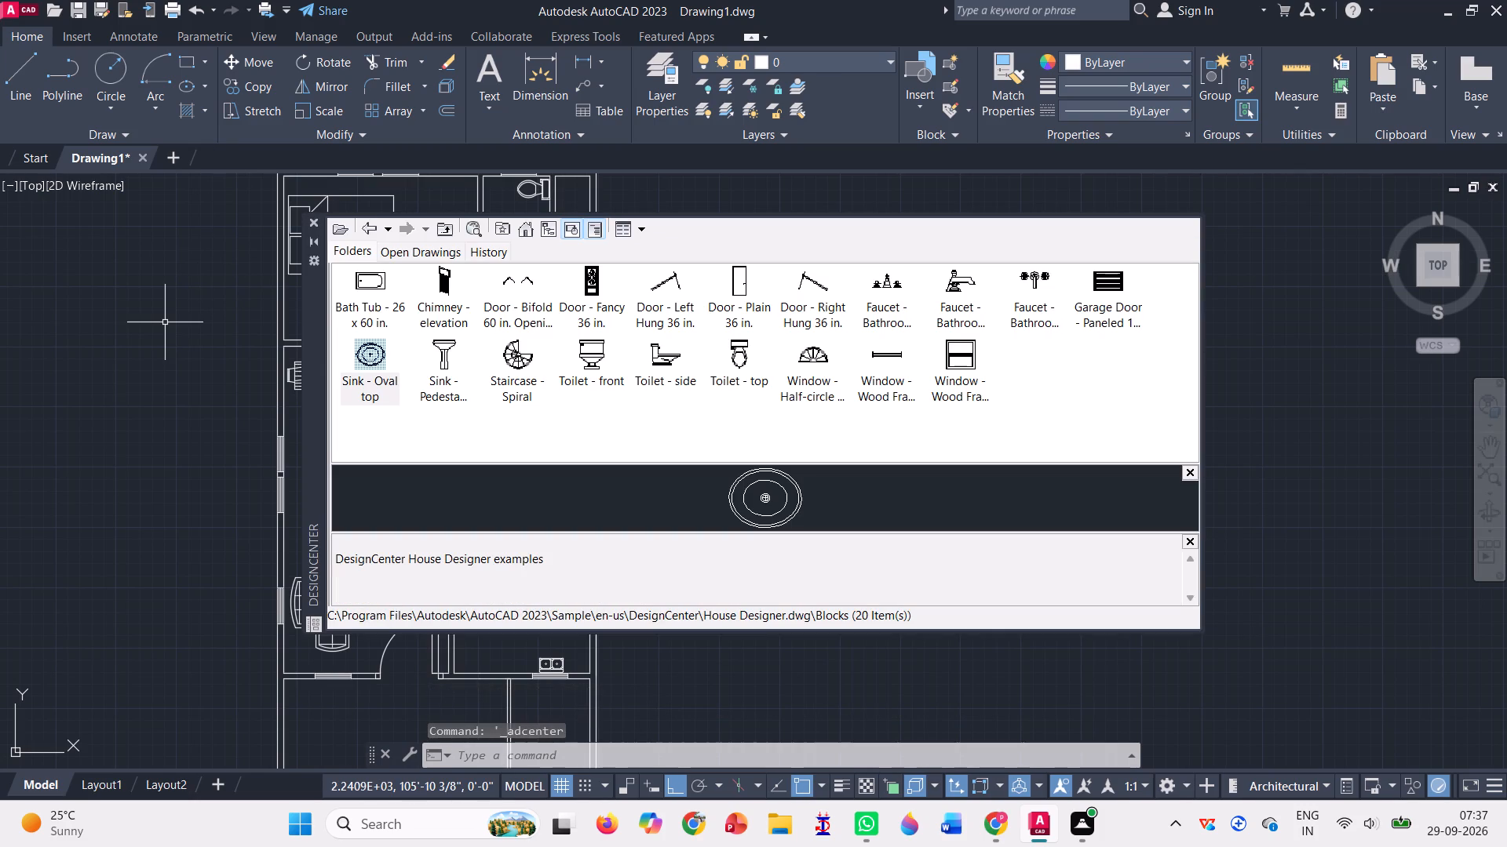
{"action": "left_click", "coordinate": [367, 224]}
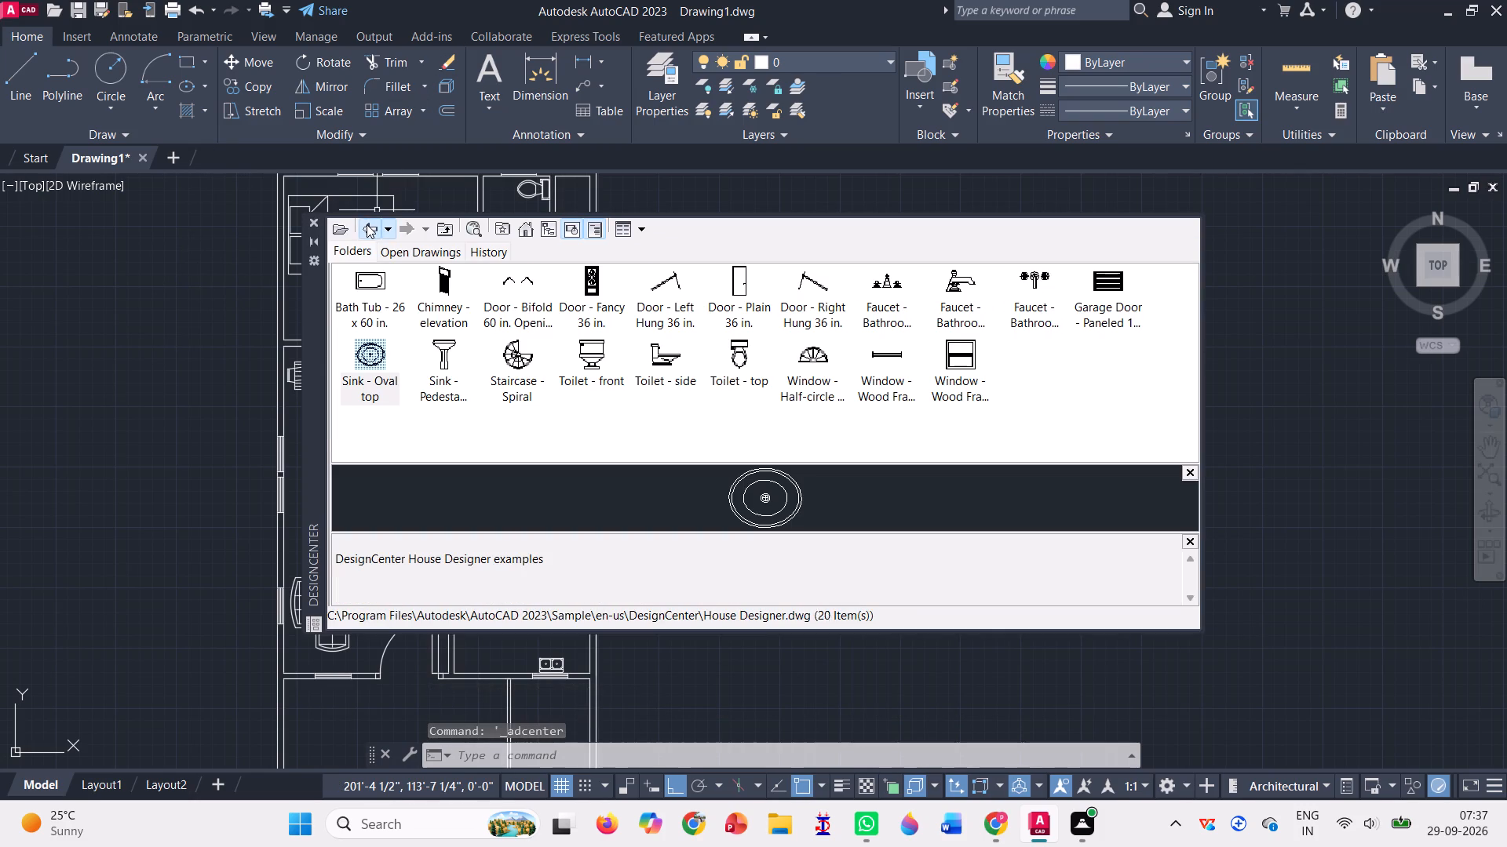
{"action": "left_click", "coordinate": [367, 224]}
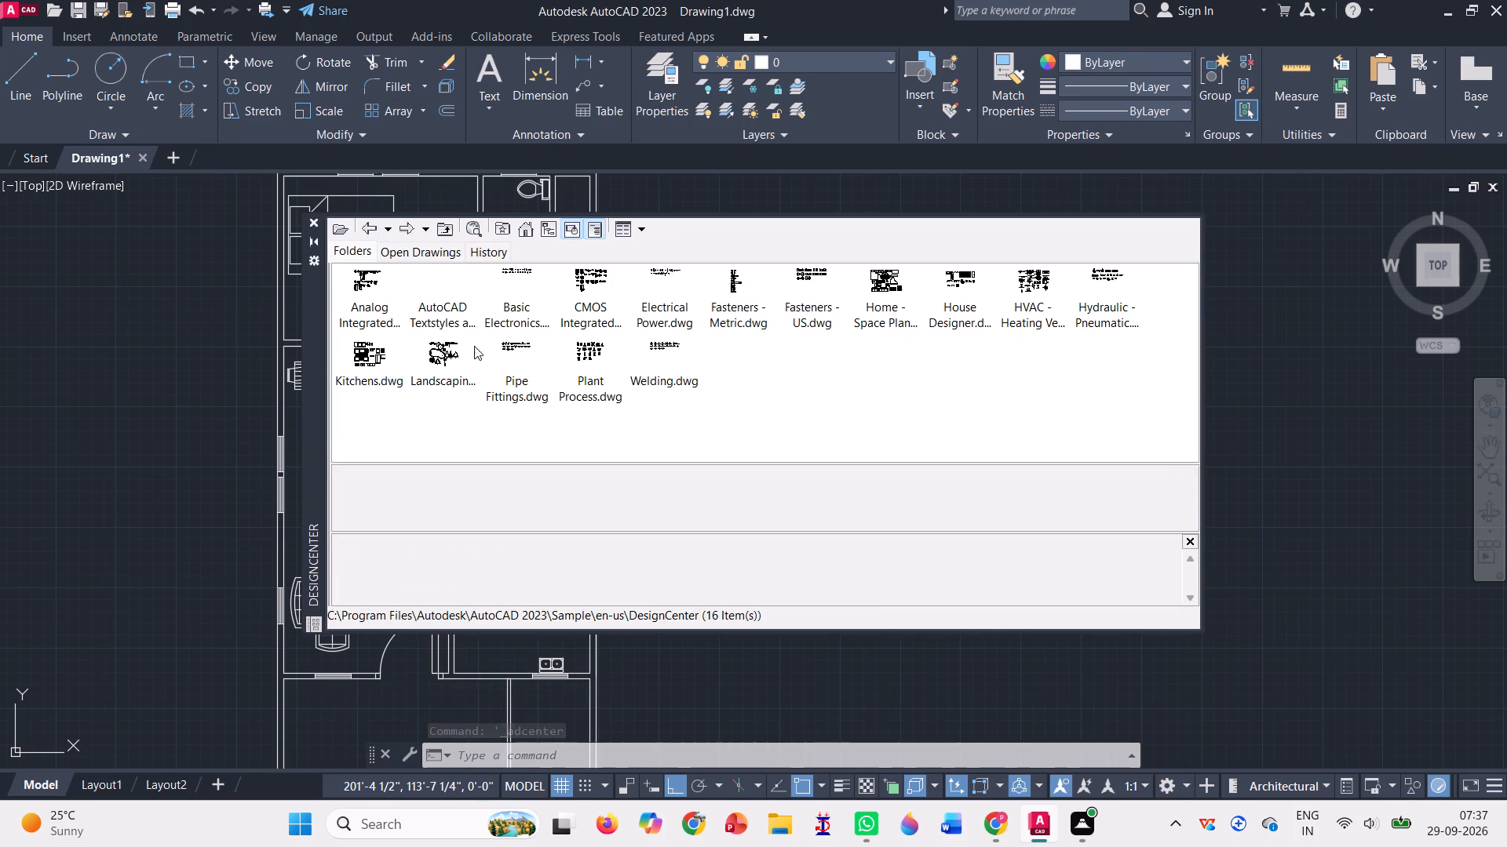
{"action": "double_click", "coordinate": [362, 347]}
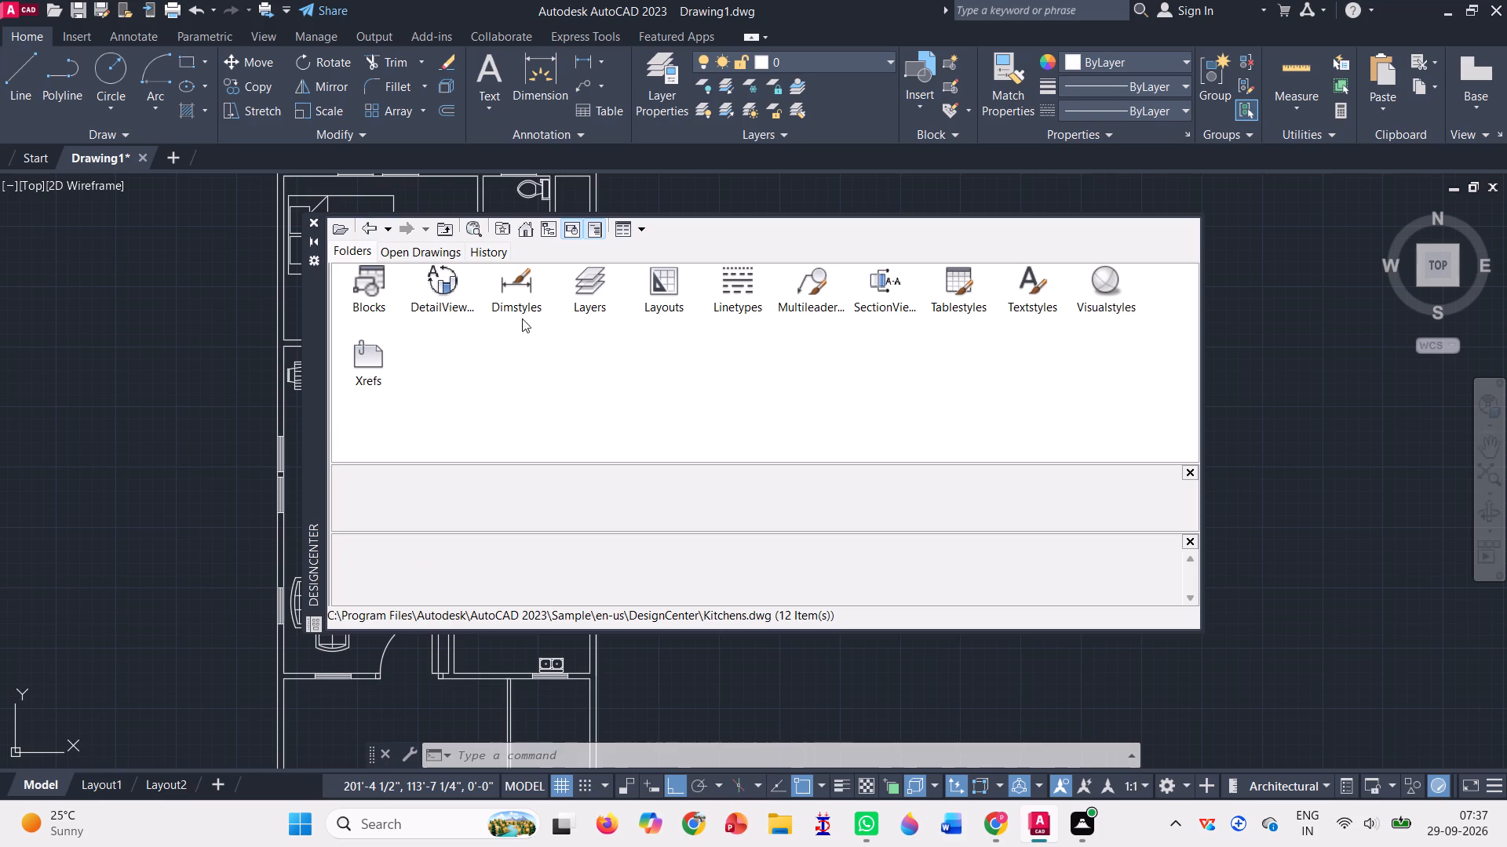
{"action": "double_click", "coordinate": [373, 269]}
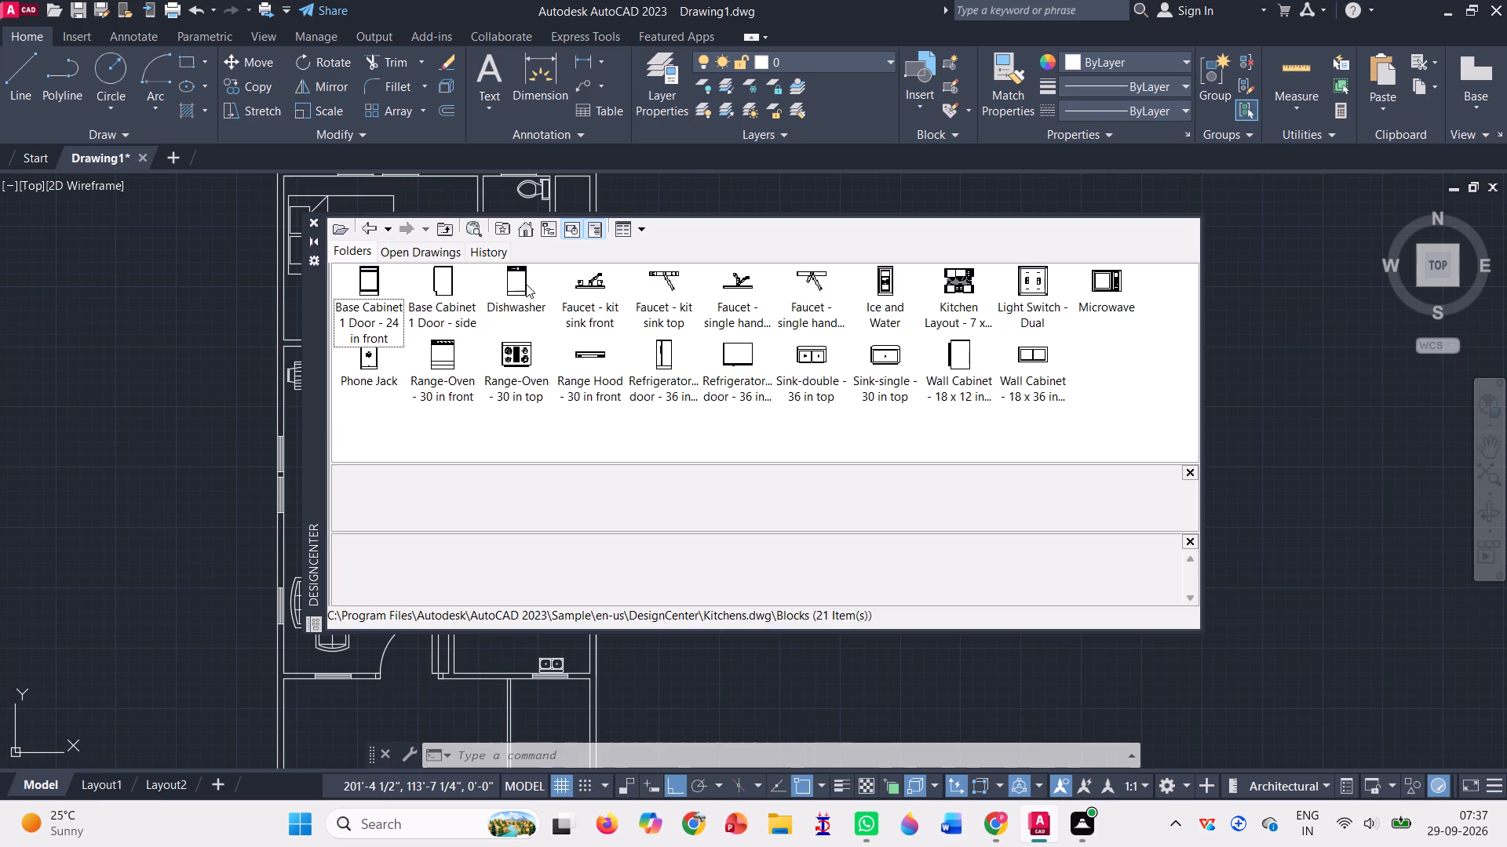
{"action": "double_click", "coordinate": [746, 348]}
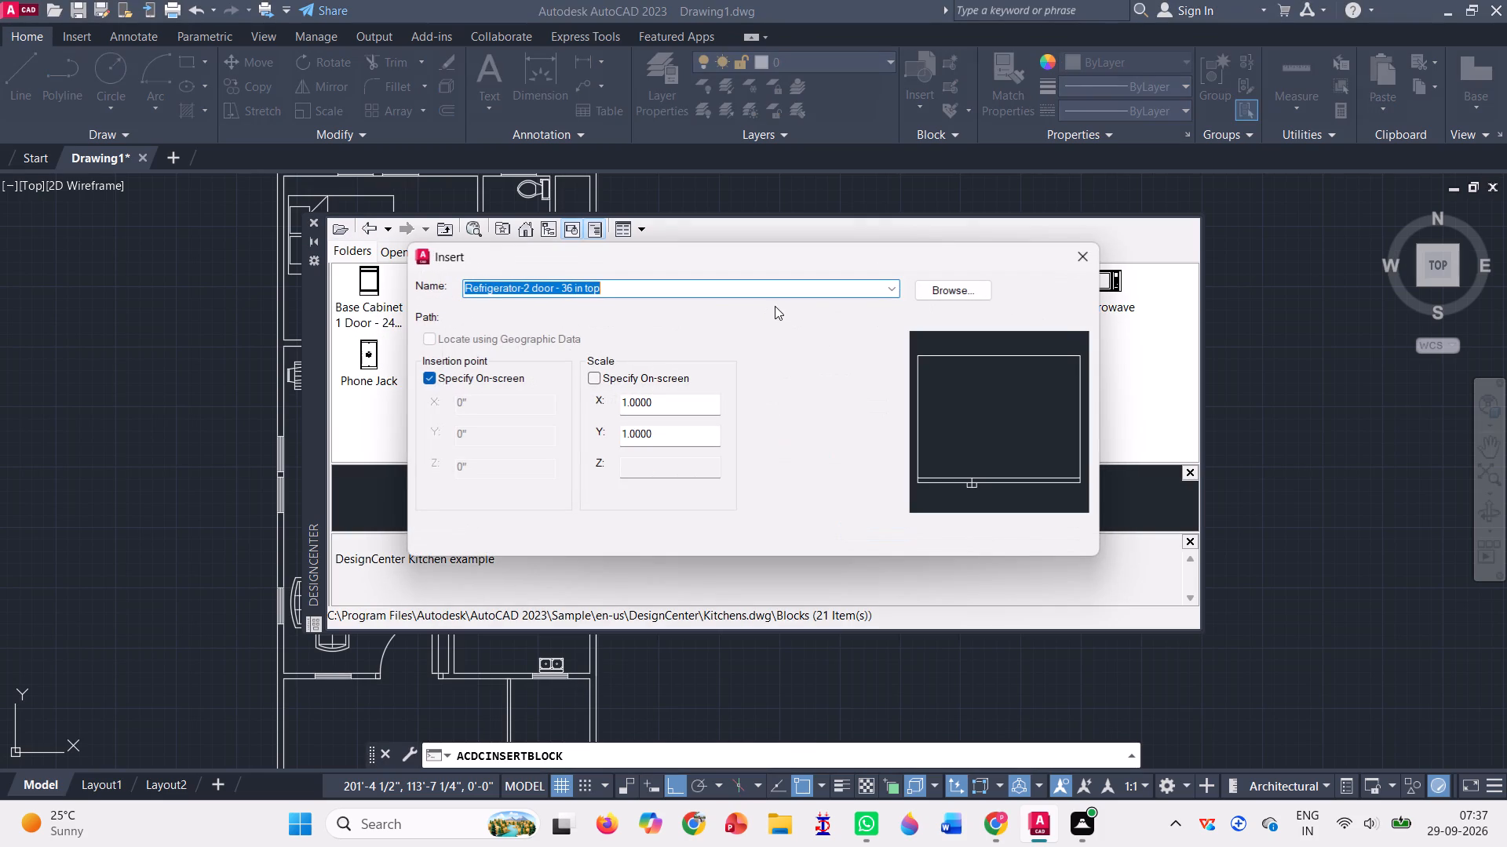
{"action": "left_click", "coordinate": [889, 520]}
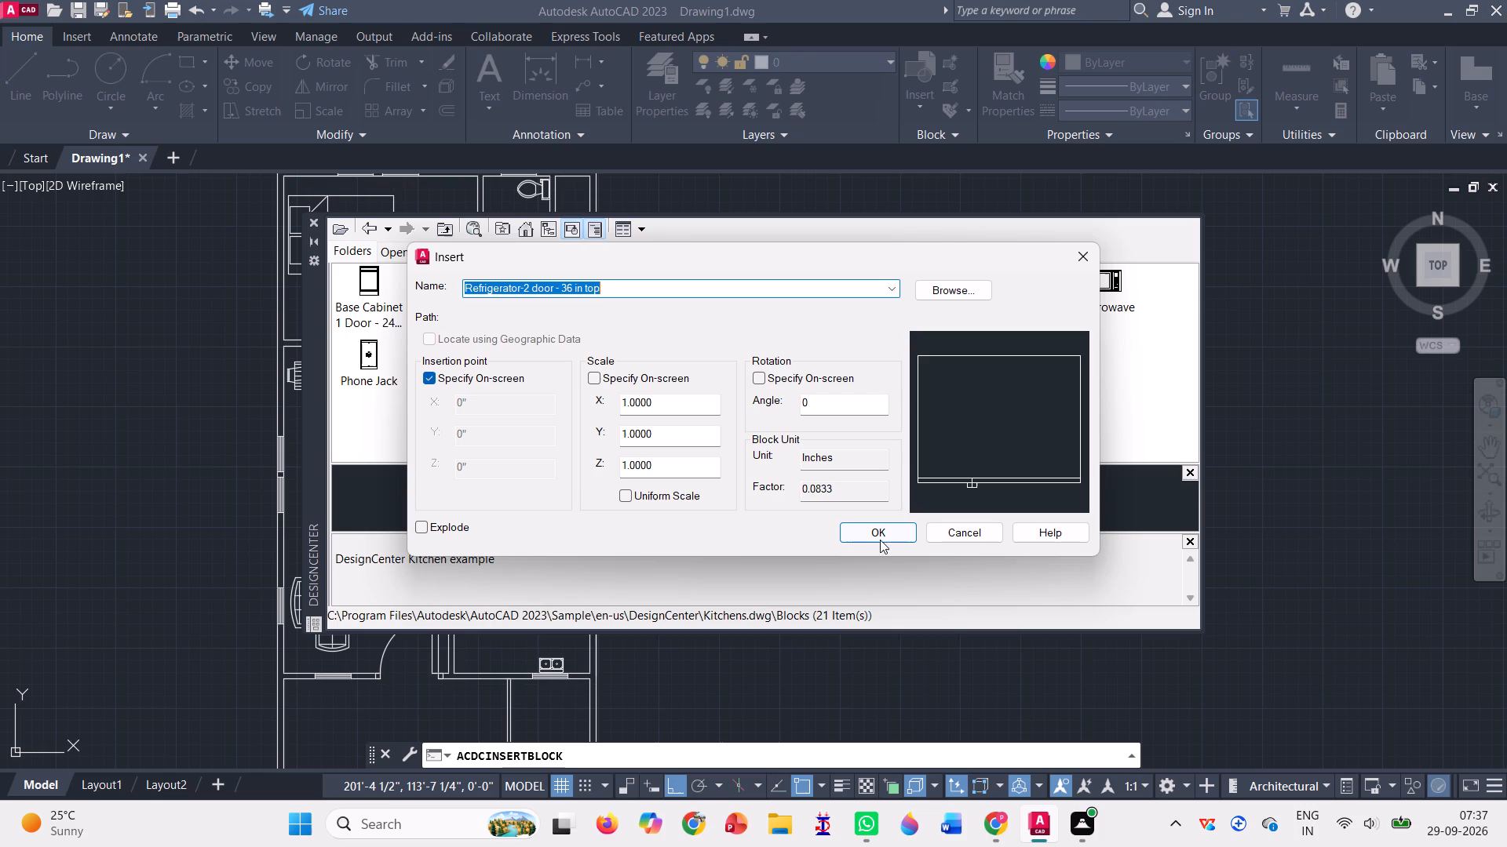
{"action": "left_click", "coordinate": [891, 533]}
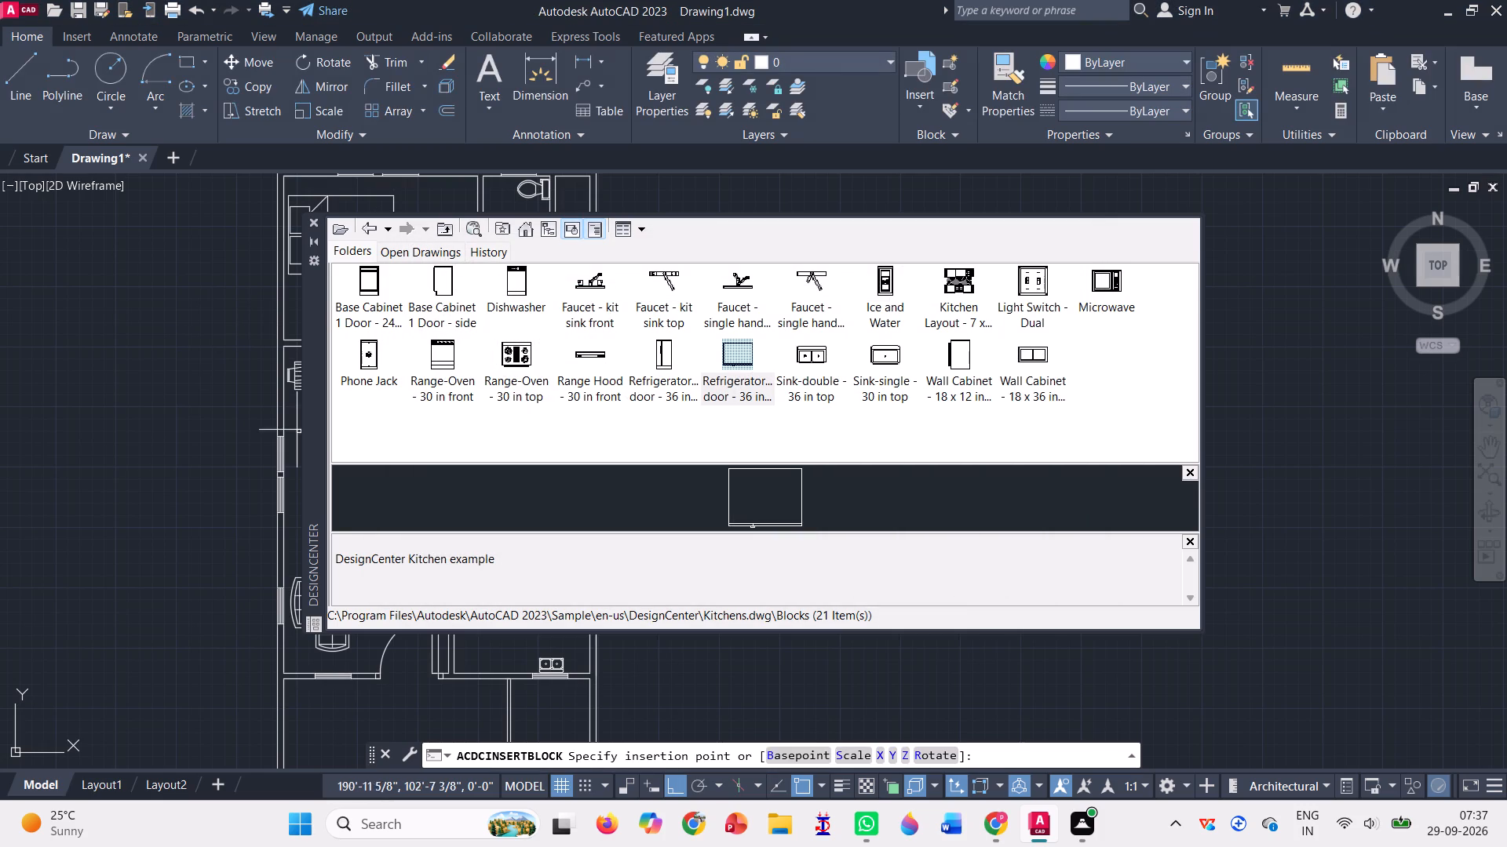
{"action": "left_click", "coordinate": [494, 649]}
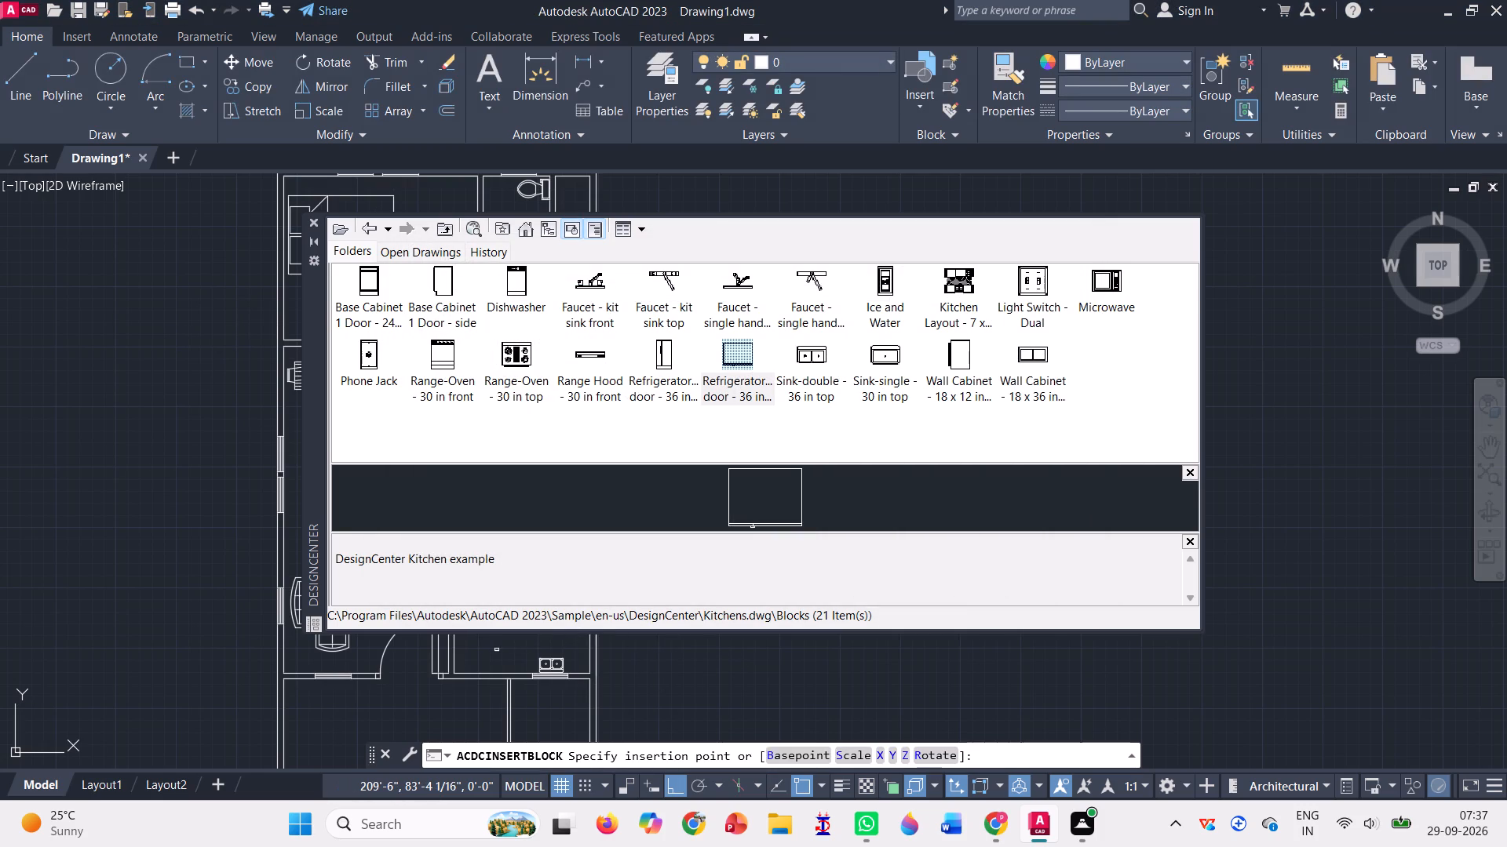
{"action": "left_click", "coordinate": [310, 220]}
Rotate the refrigerator block 180° about its upper-right corner.
{"action": "scroll", "coordinate": [483, 681], "scroll_direction": "up", "scroll_amount": 2}
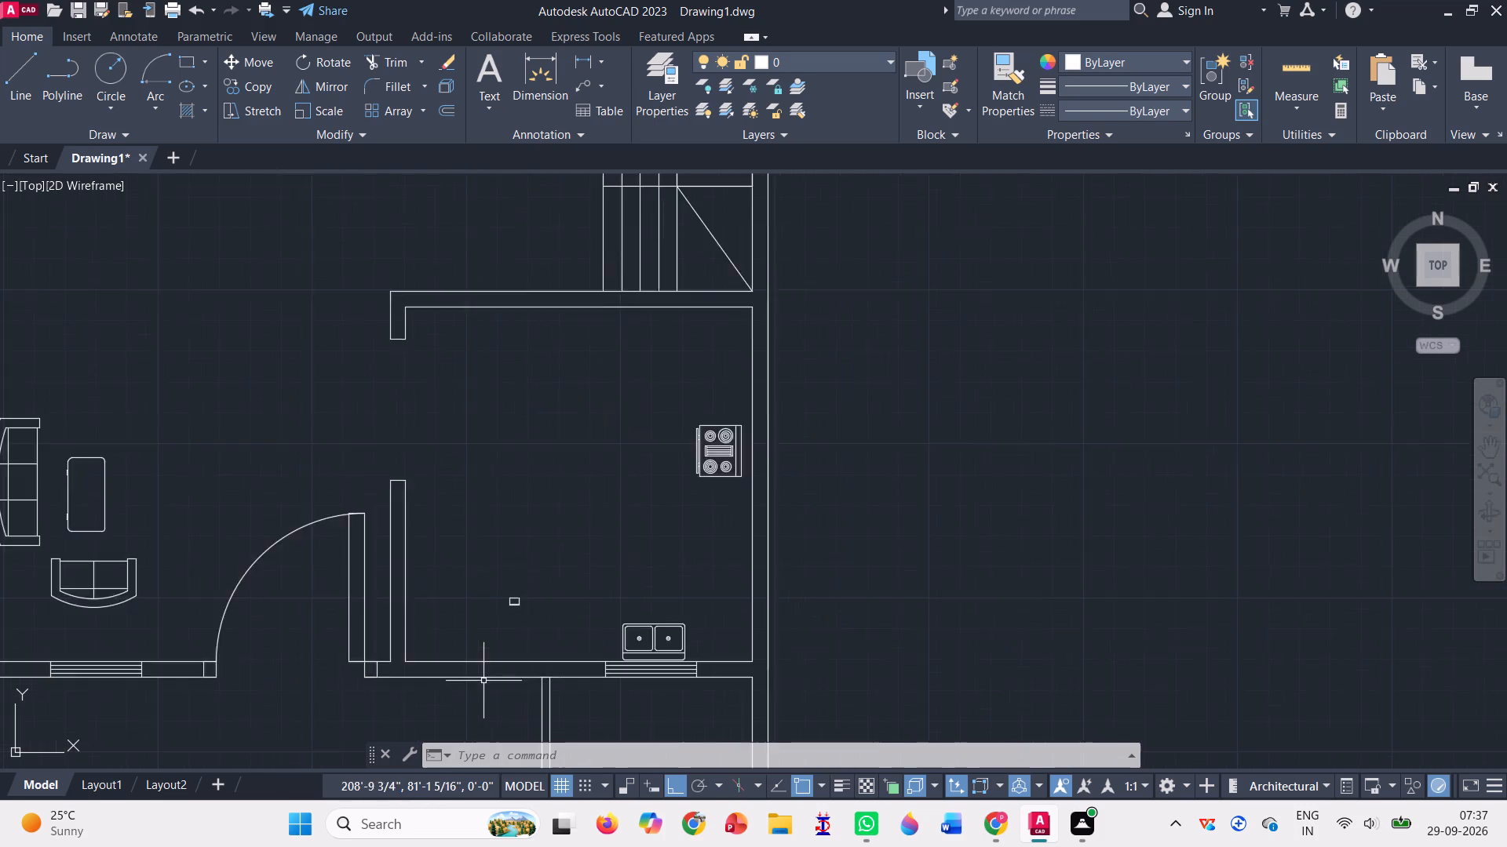
{"action": "scroll", "coordinate": [483, 681], "scroll_direction": "up", "scroll_amount": 2}
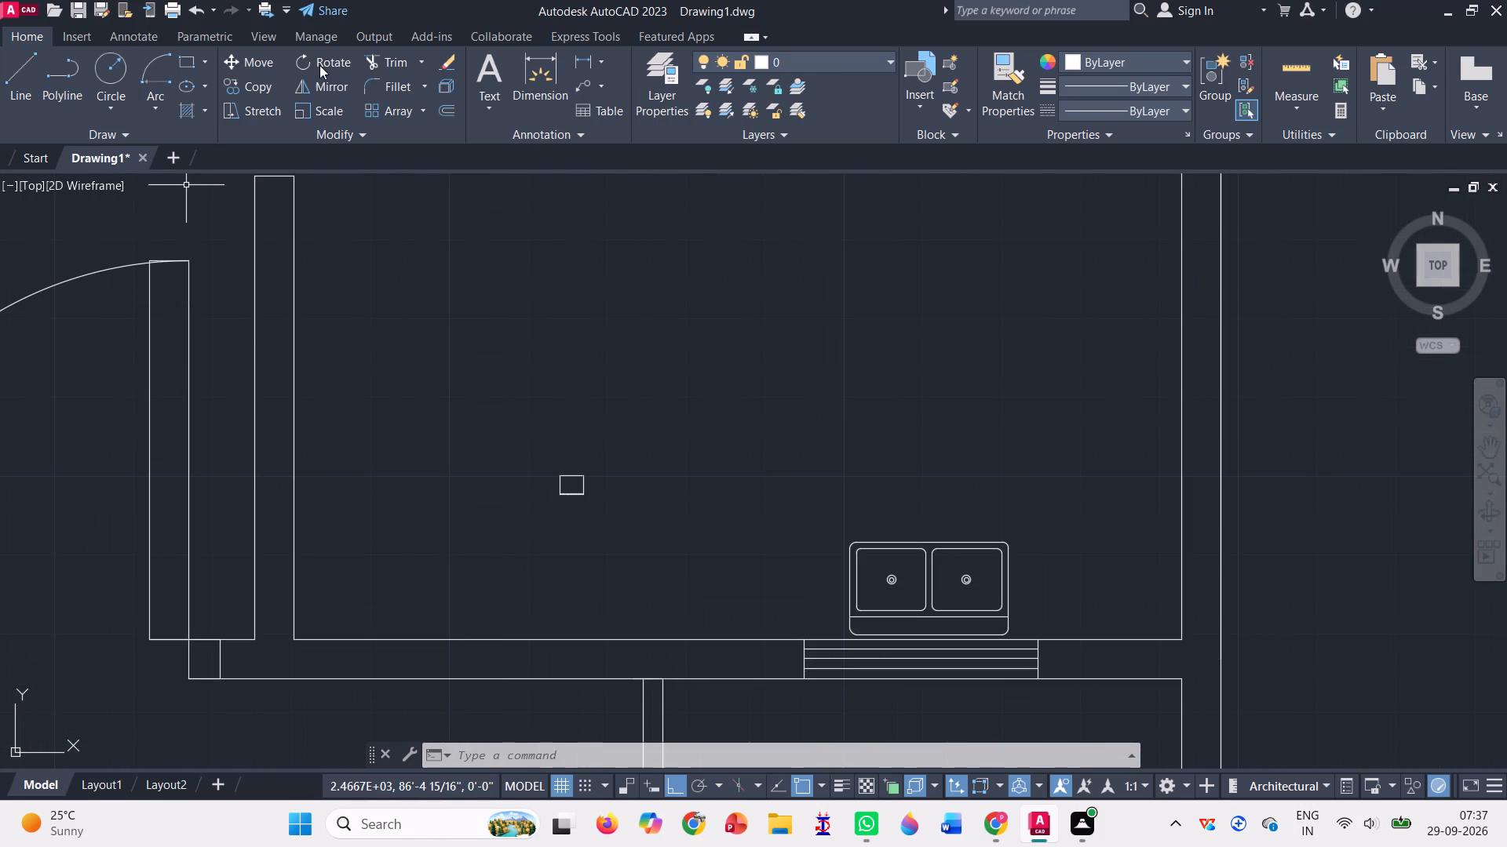
{"action": "left_click", "coordinate": [319, 65]}
{"action": "scroll", "coordinate": [571, 484], "scroll_direction": "up", "scroll_amount": 3}
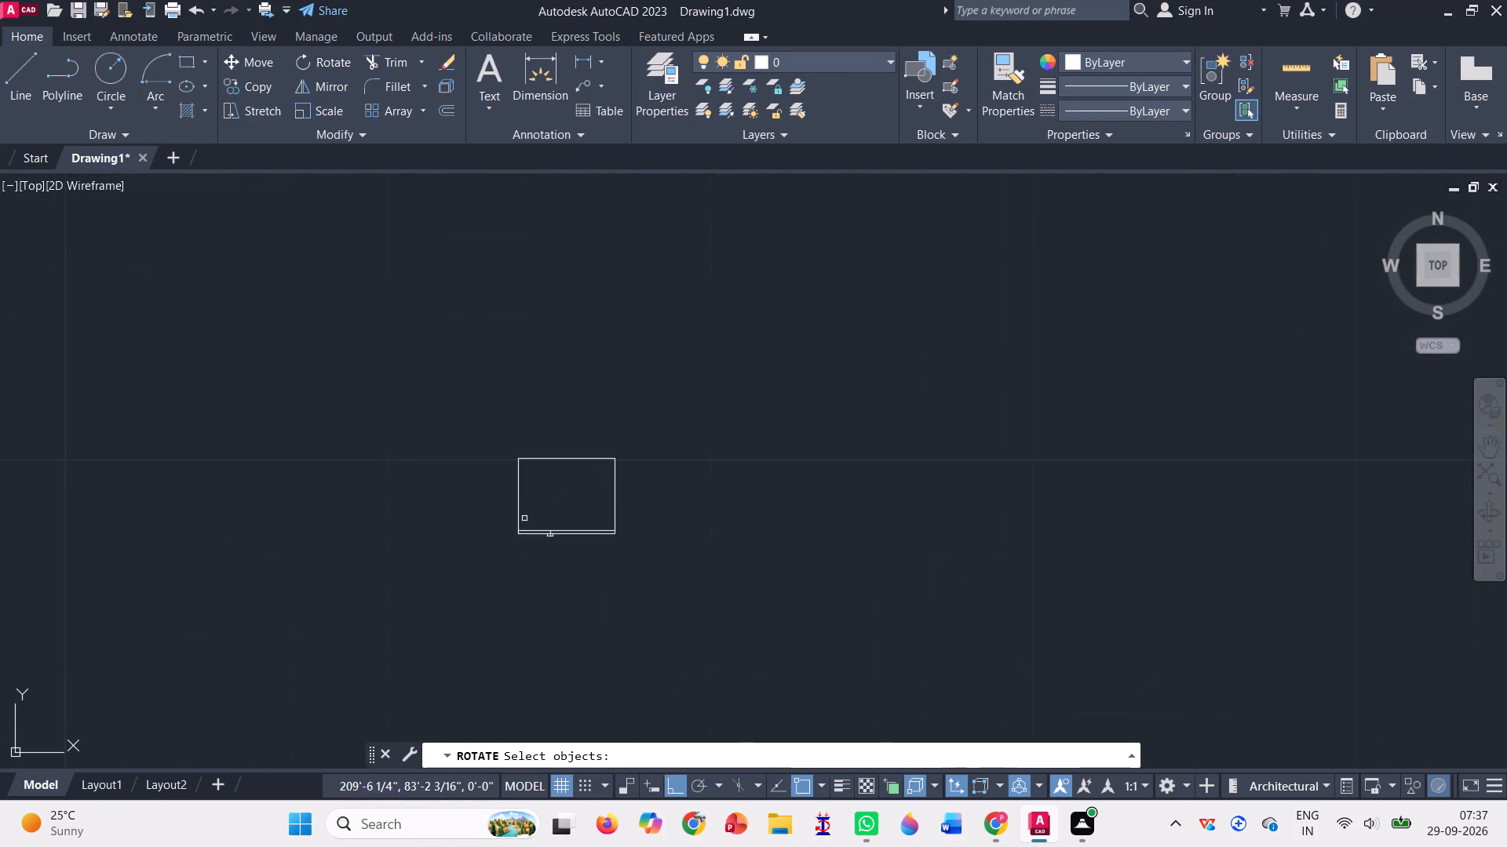
{"action": "left_click", "coordinate": [524, 535]}
{"action": "key", "text": "Return"}
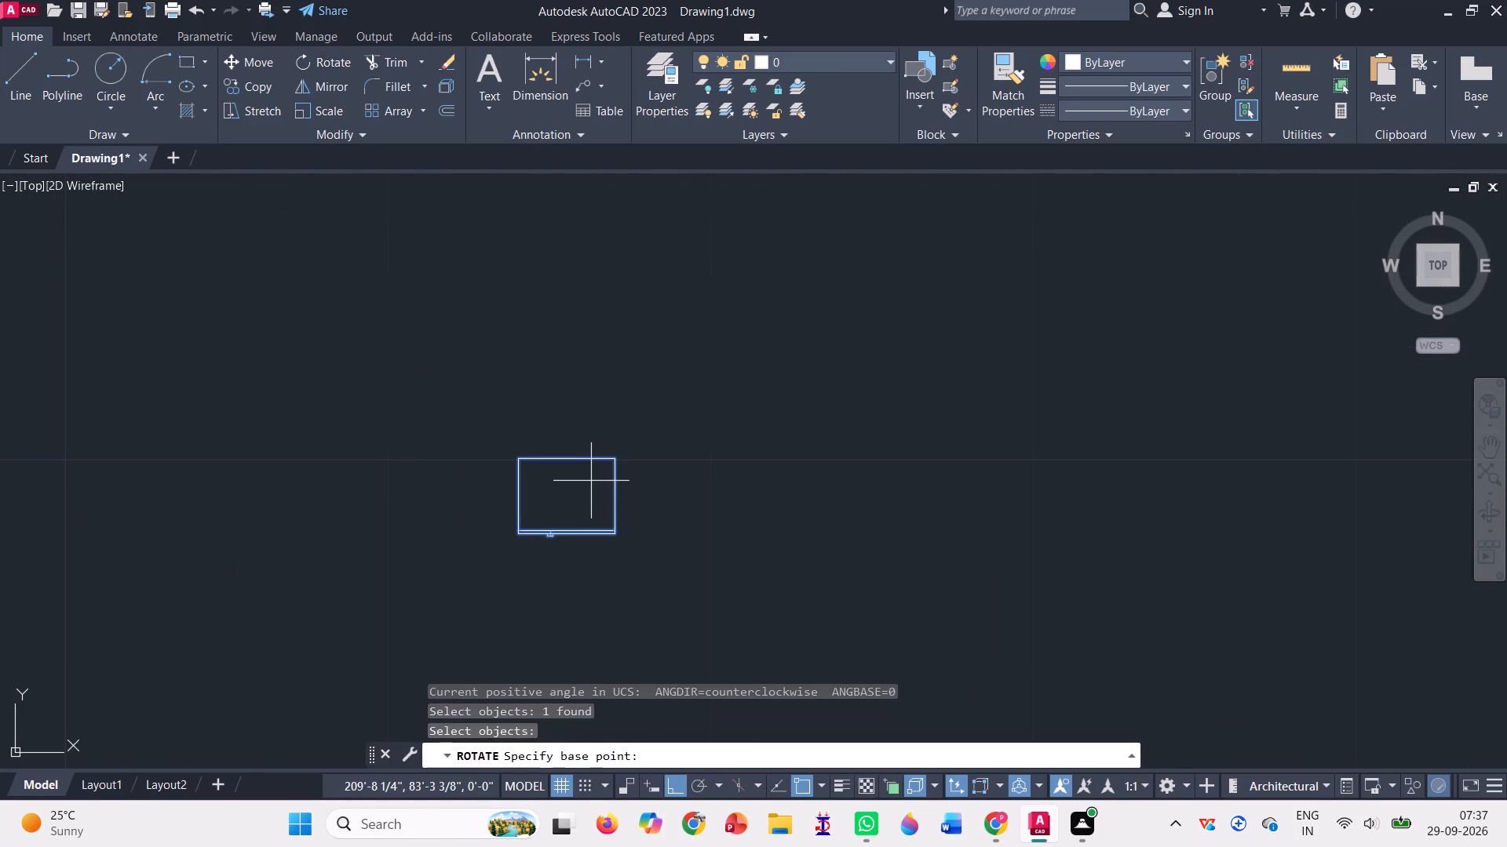
{"action": "left_click", "coordinate": [618, 456]}
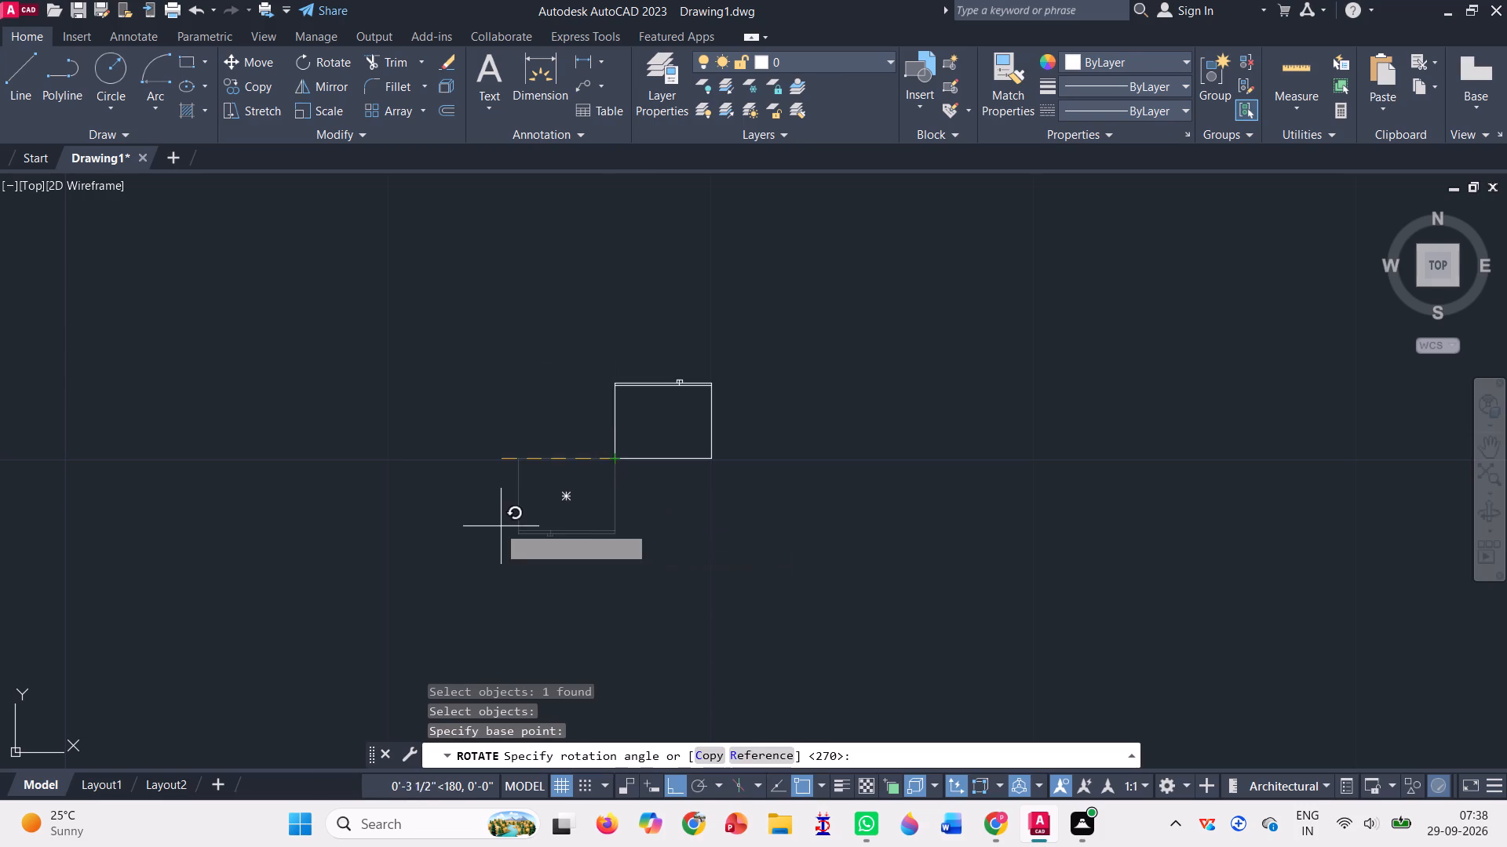
{"action": "left_click", "coordinate": [480, 510]}
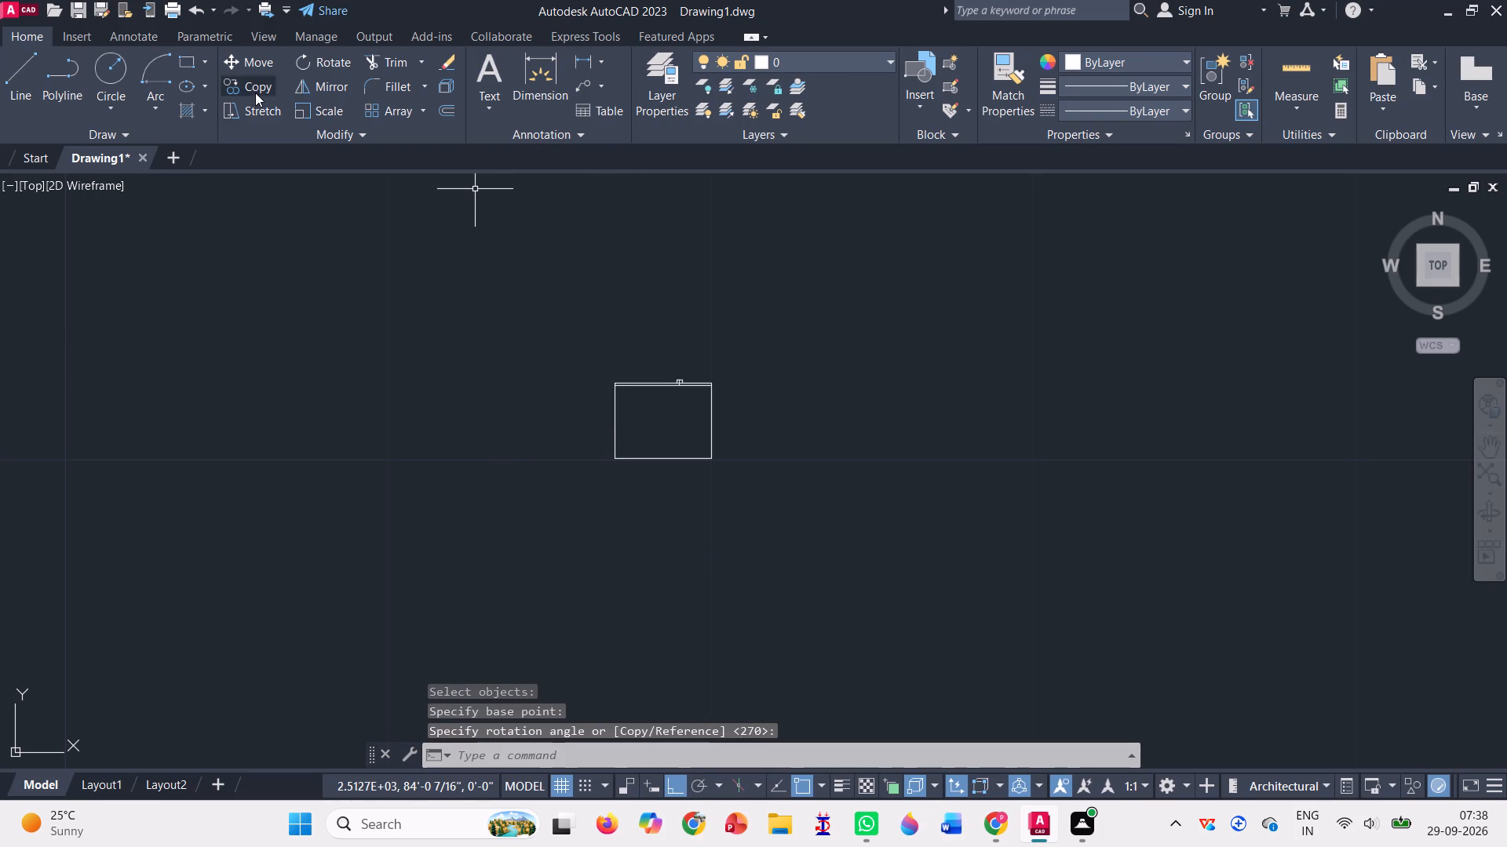
Move the refrigerator by its lower-left corner into the kitchen's lower-left corner, just off both walls, with Ortho off.
{"action": "left_click", "coordinate": [269, 60]}
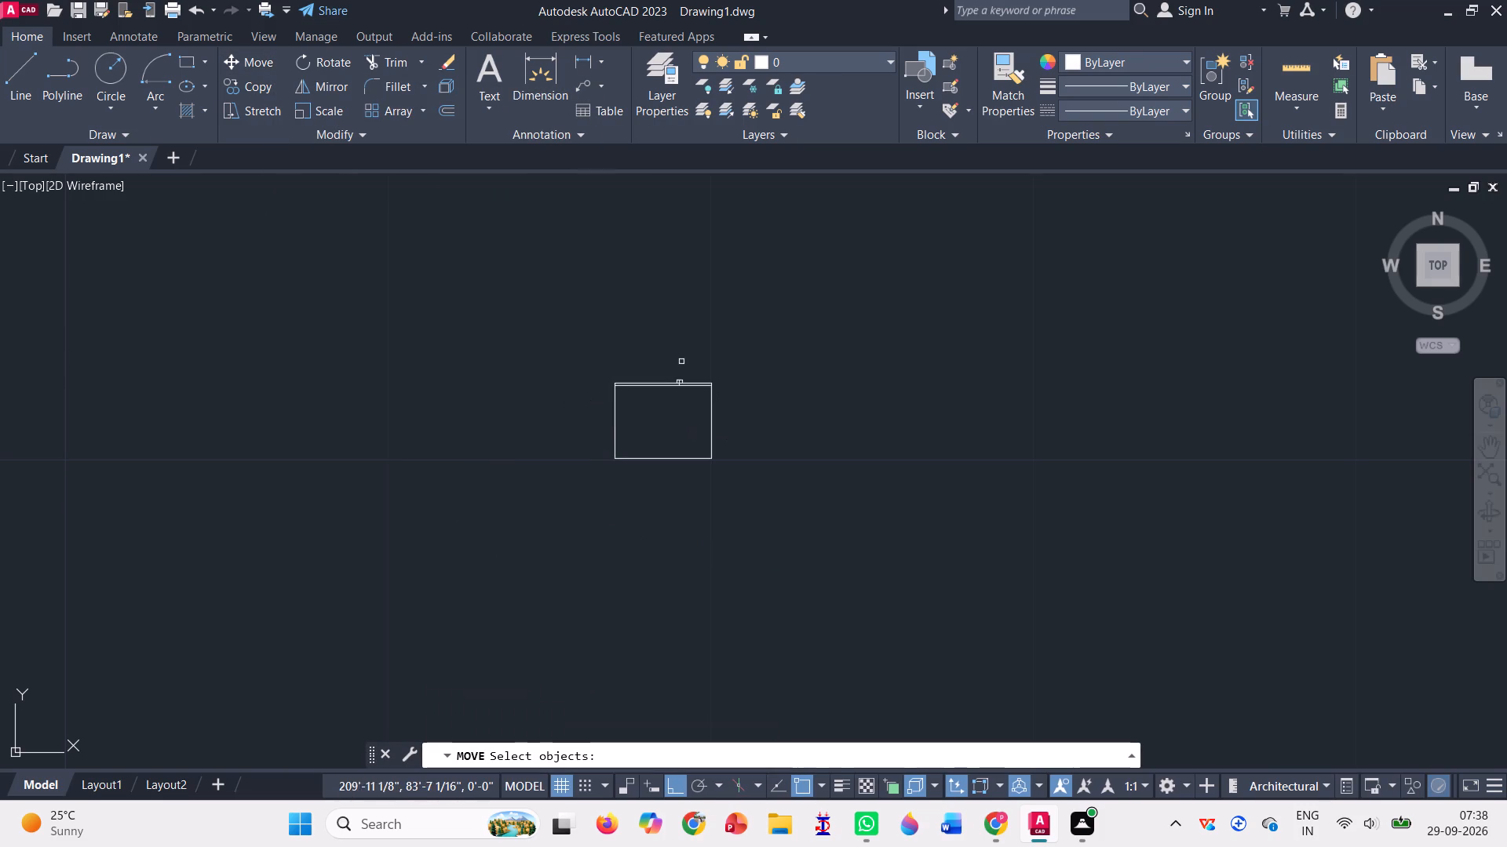
{"action": "left_click", "coordinate": [680, 380]}
{"action": "key", "text": "Return"}
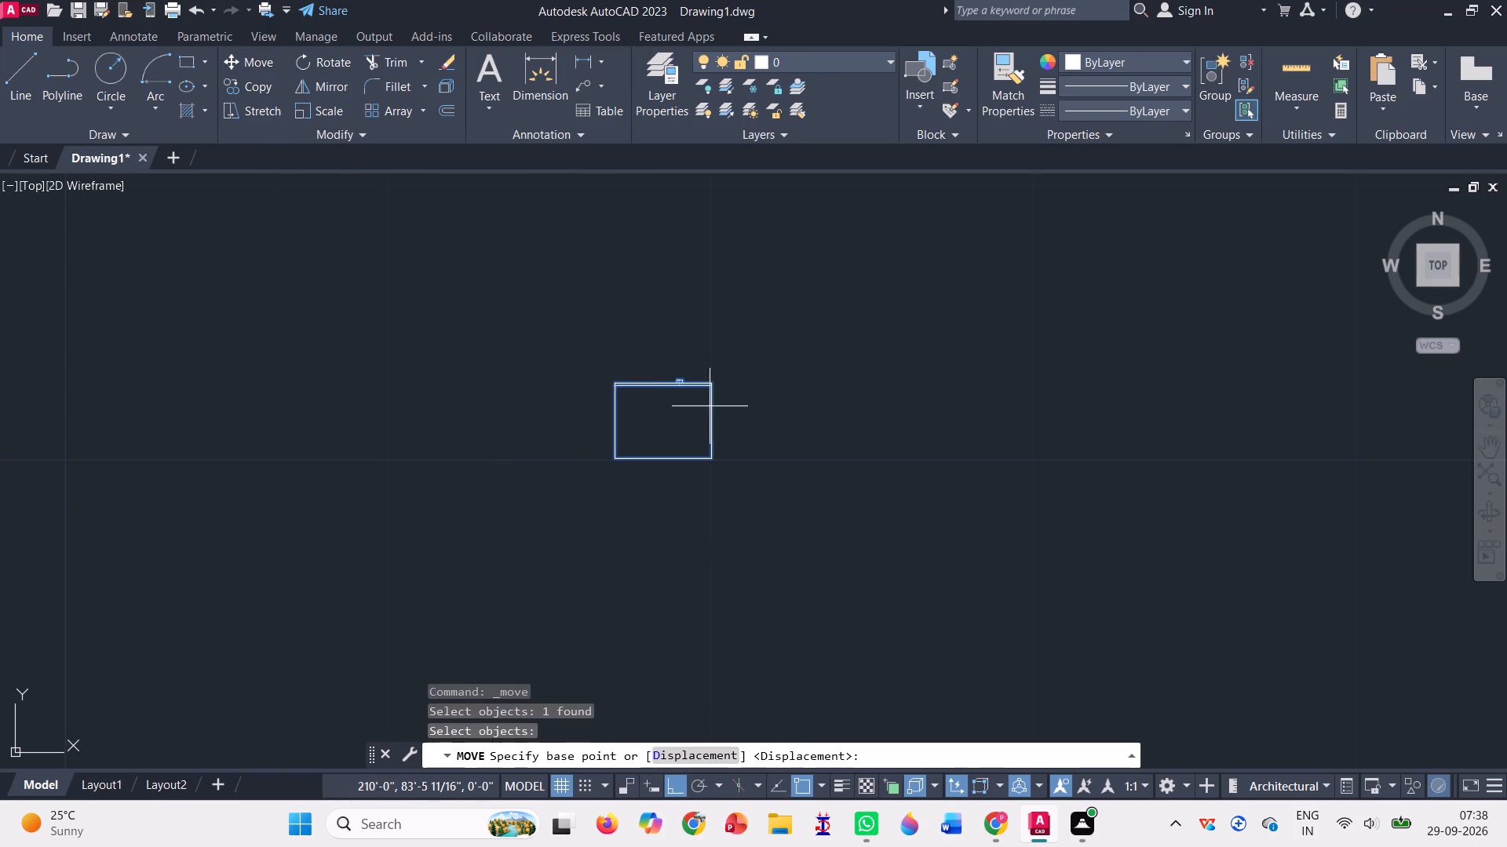
{"action": "left_click", "coordinate": [610, 458]}
{"action": "scroll", "coordinate": [610, 458], "scroll_direction": "down", "scroll_amount": 5}
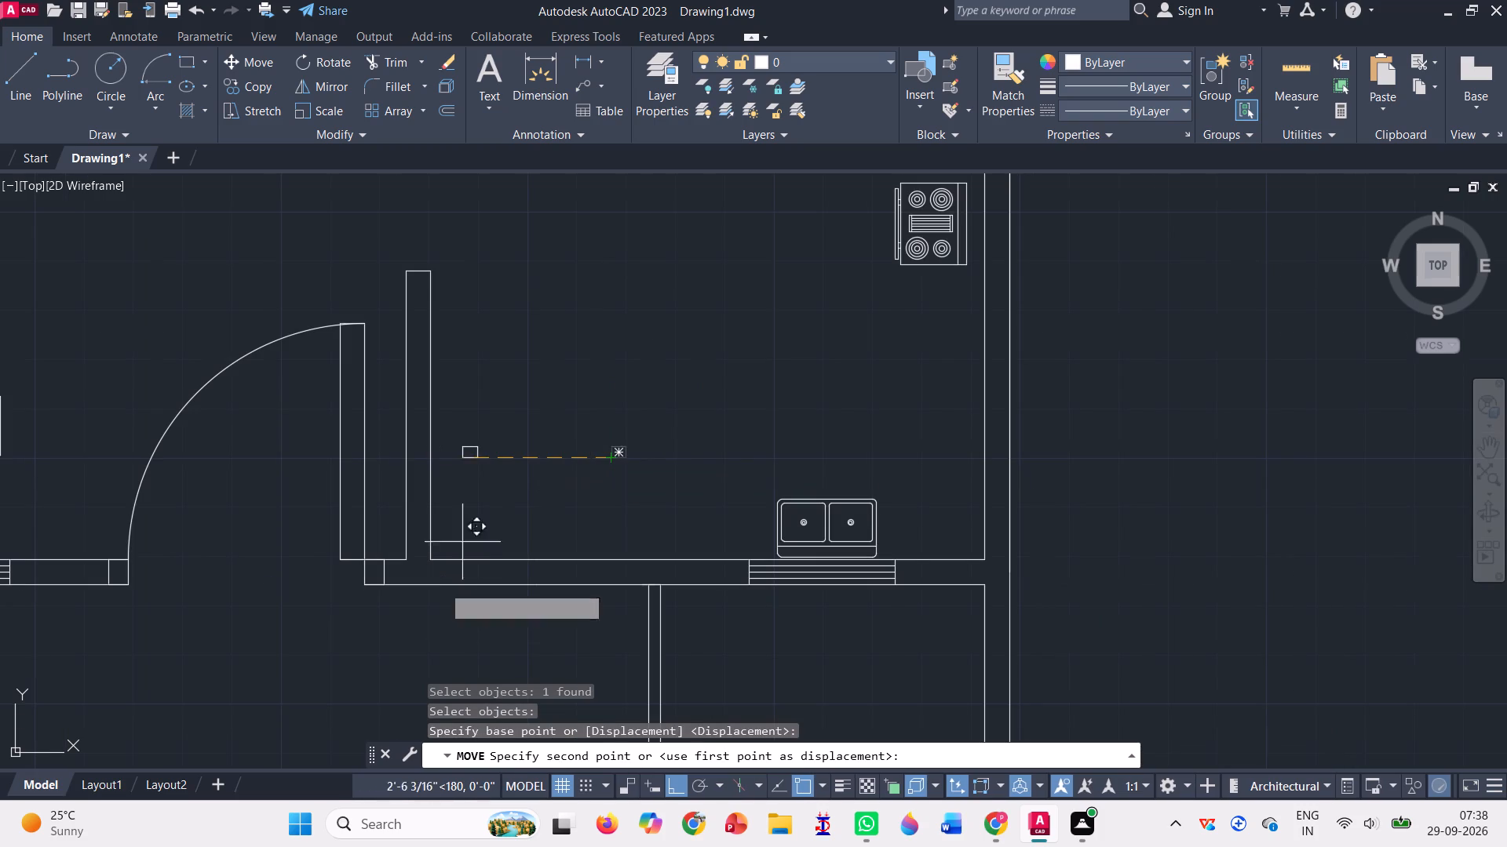
{"action": "left_click", "coordinate": [676, 789]}
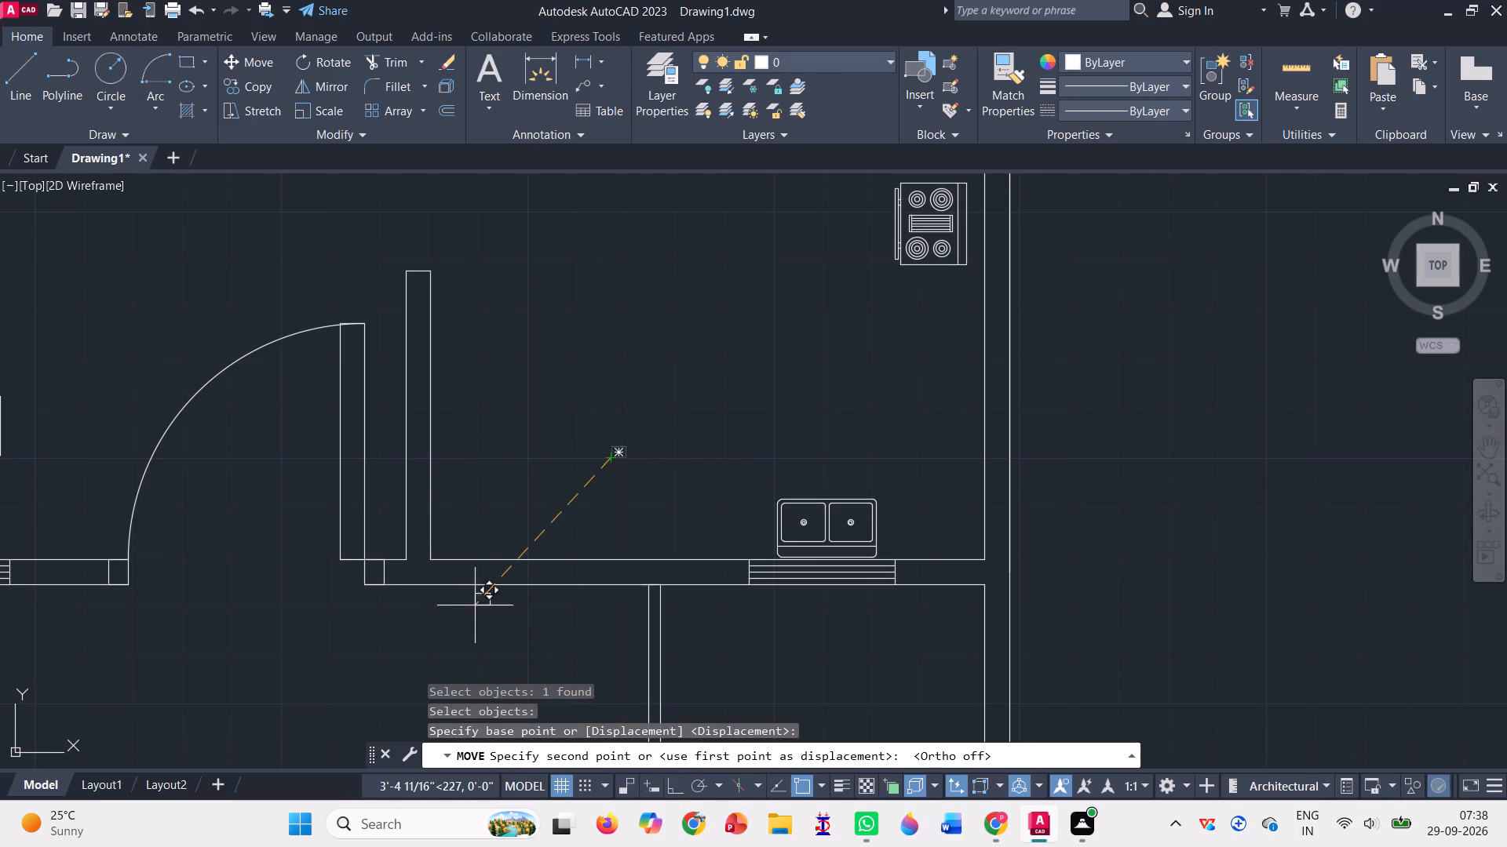
{"action": "scroll", "coordinate": [449, 577], "scroll_direction": "up", "scroll_amount": 4}
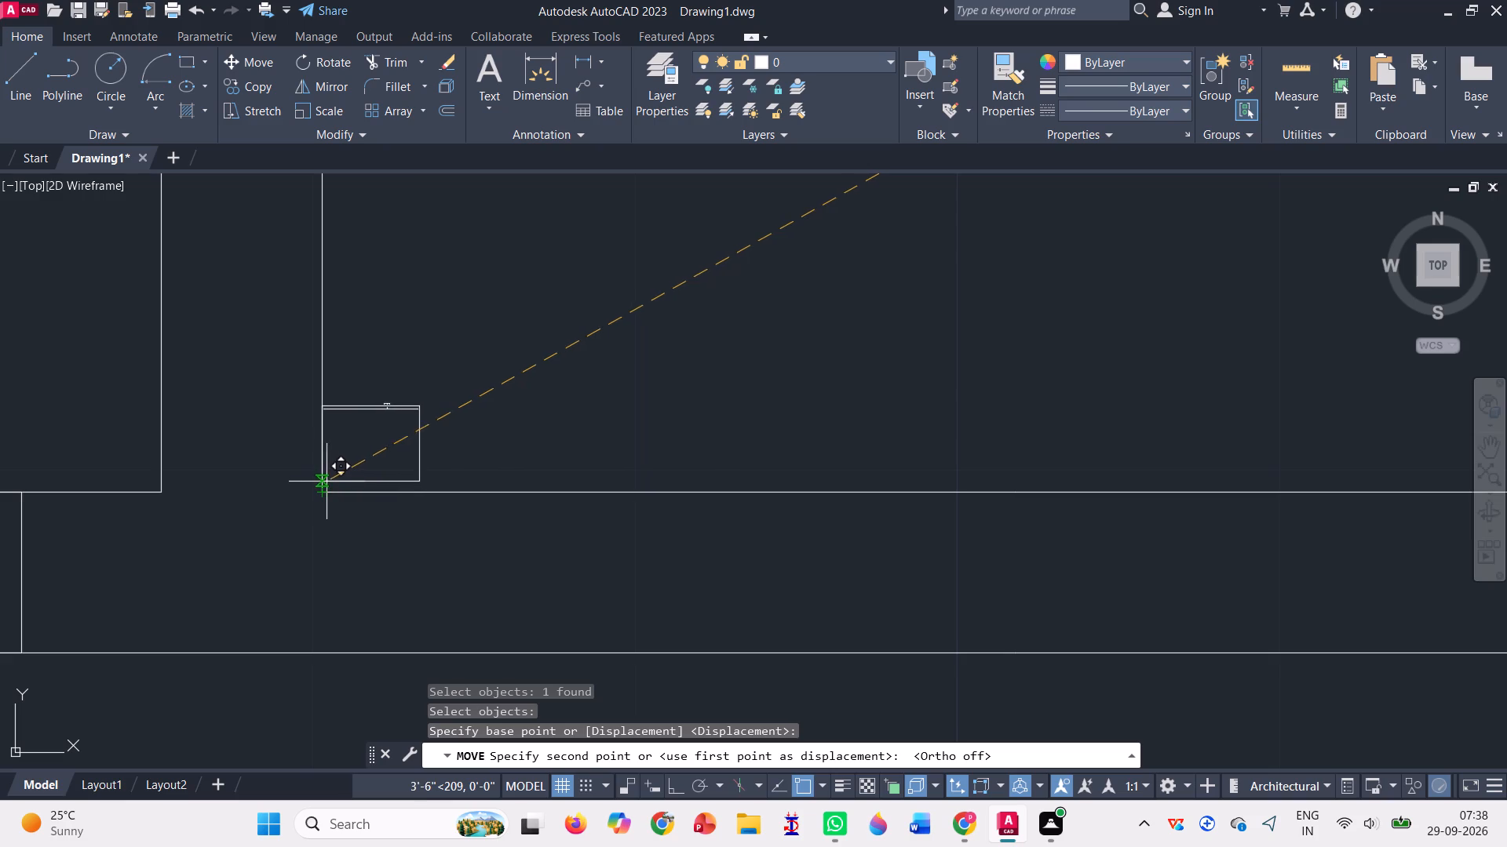
{"action": "left_click", "coordinate": [340, 479]}
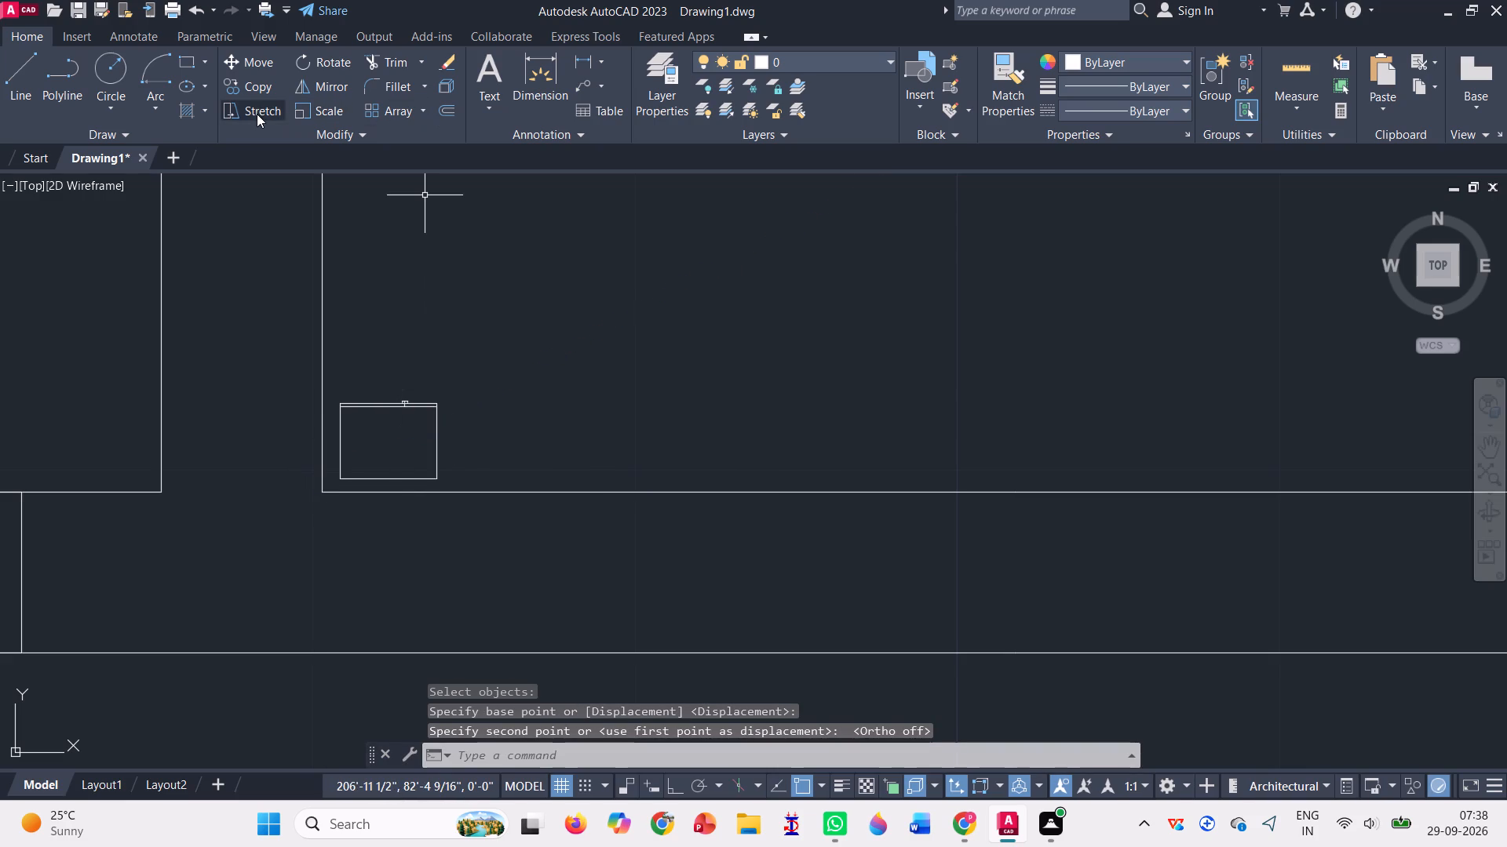
Scale the refrigerator up from its lower-left corner by a factor of about 11.7.
{"action": "left_click", "coordinate": [310, 107]}
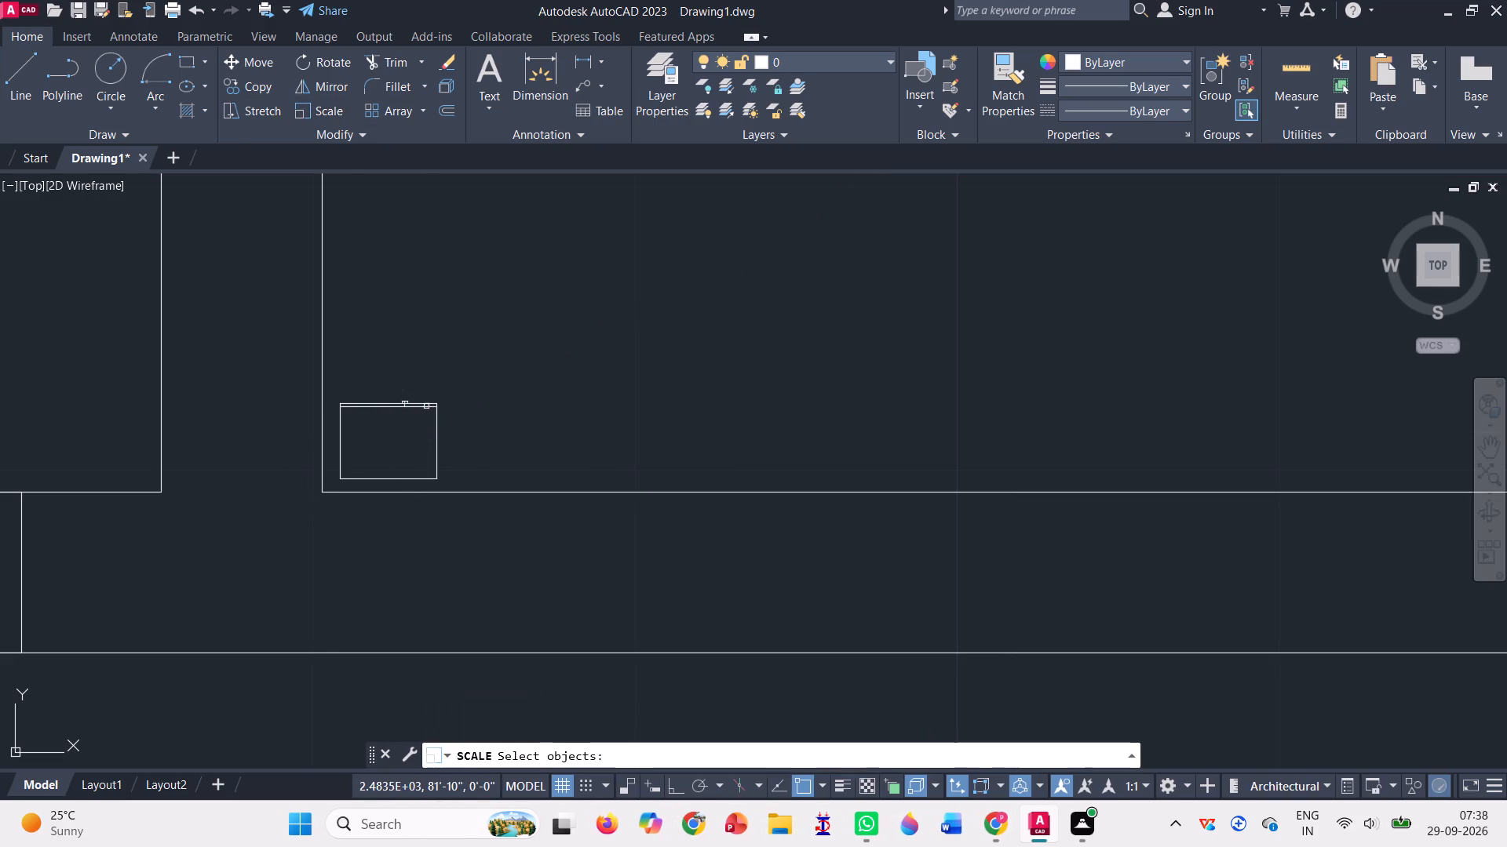
{"action": "left_click", "coordinate": [426, 406]}
{"action": "key", "text": "Return"}
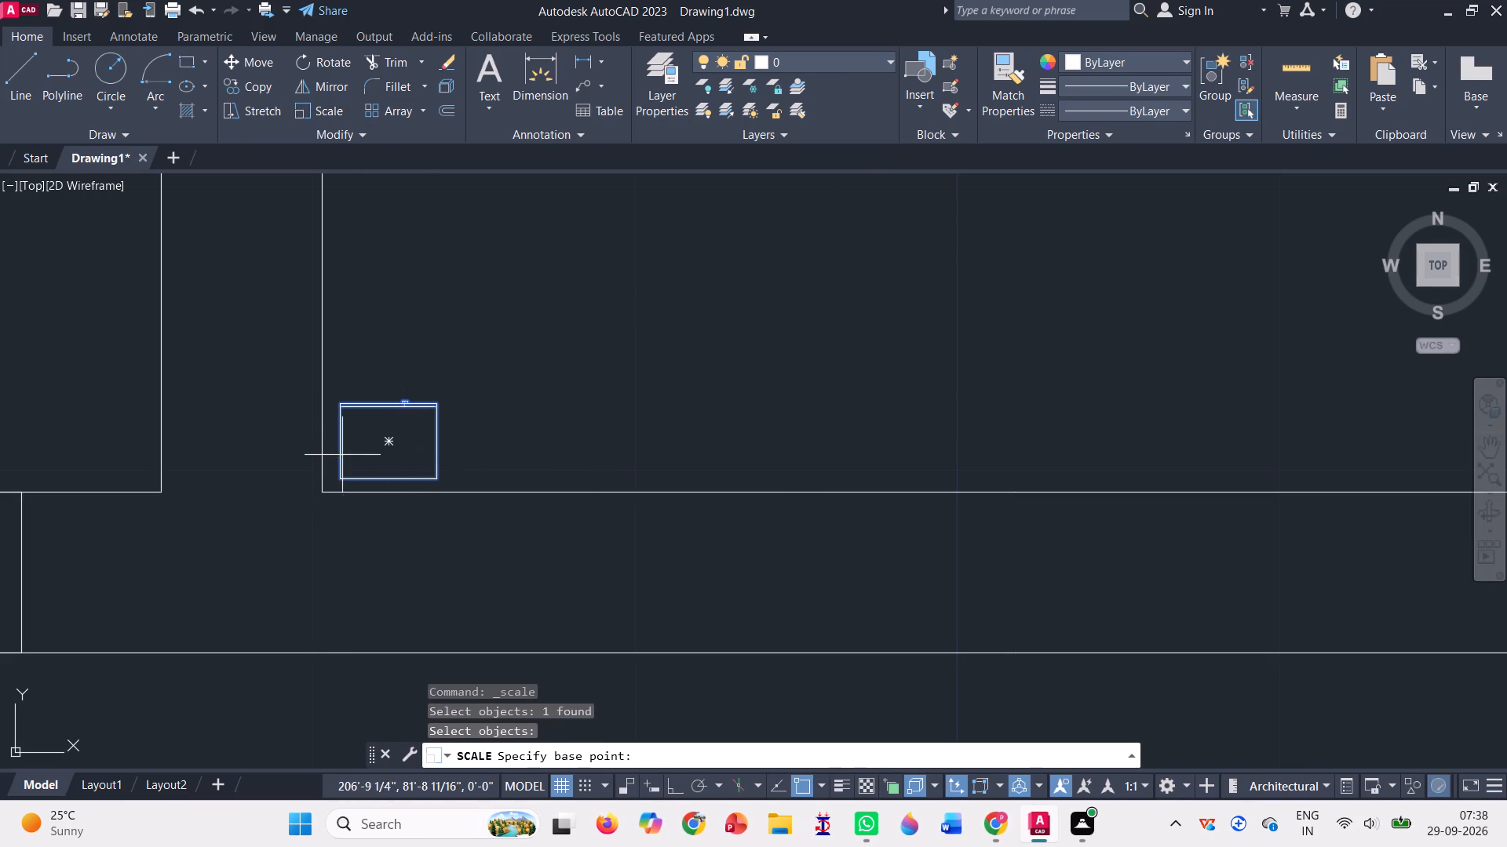
{"action": "left_click", "coordinate": [340, 474]}
{"action": "scroll", "coordinate": [340, 474], "scroll_direction": "down", "scroll_amount": 2}
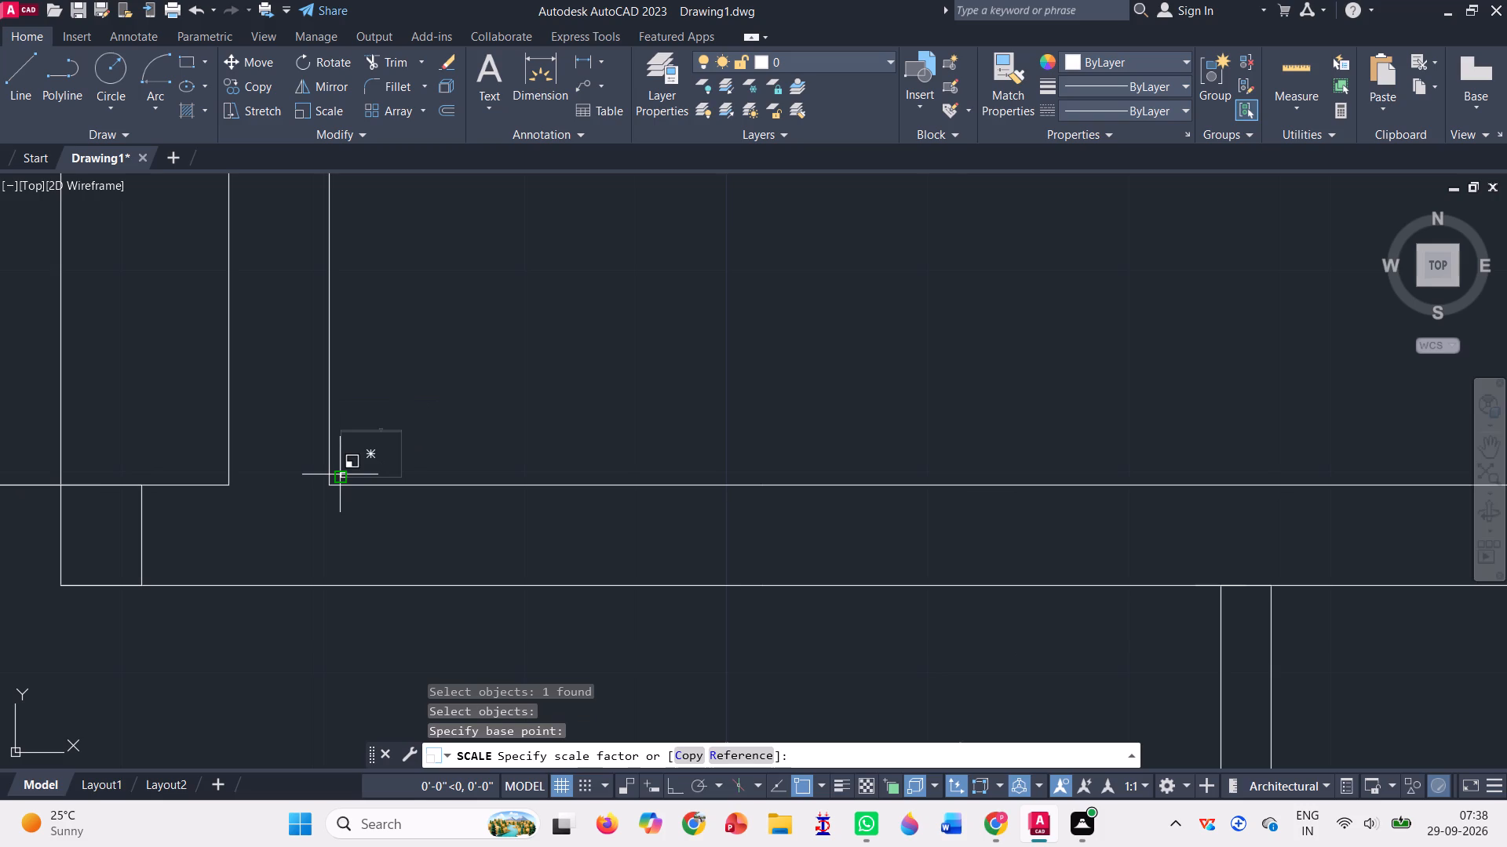
{"action": "scroll", "coordinate": [340, 474], "scroll_direction": "down", "scroll_amount": 4}
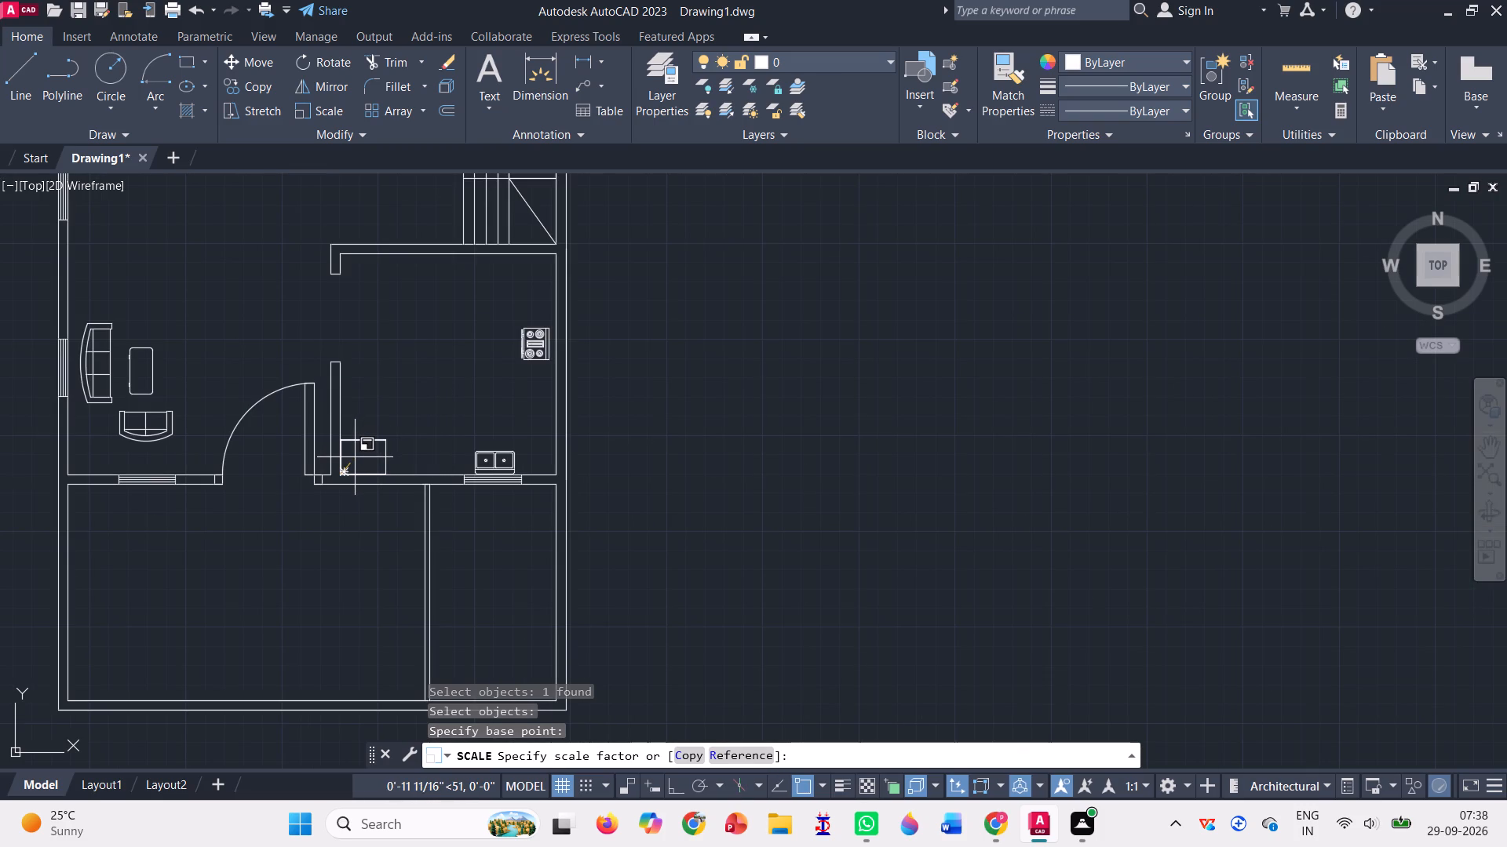
{"action": "left_click", "coordinate": [355, 457]}
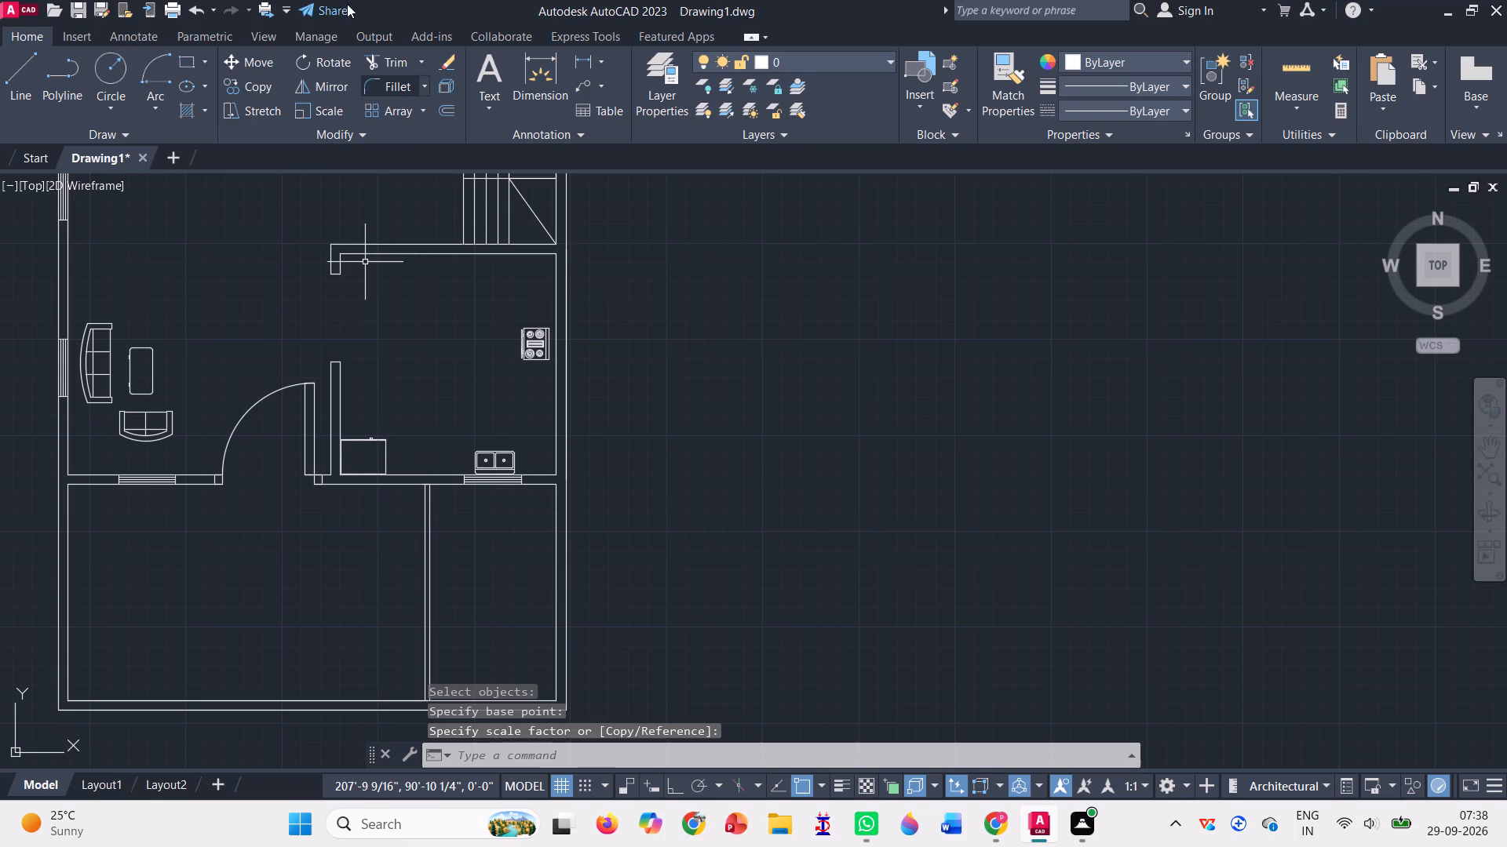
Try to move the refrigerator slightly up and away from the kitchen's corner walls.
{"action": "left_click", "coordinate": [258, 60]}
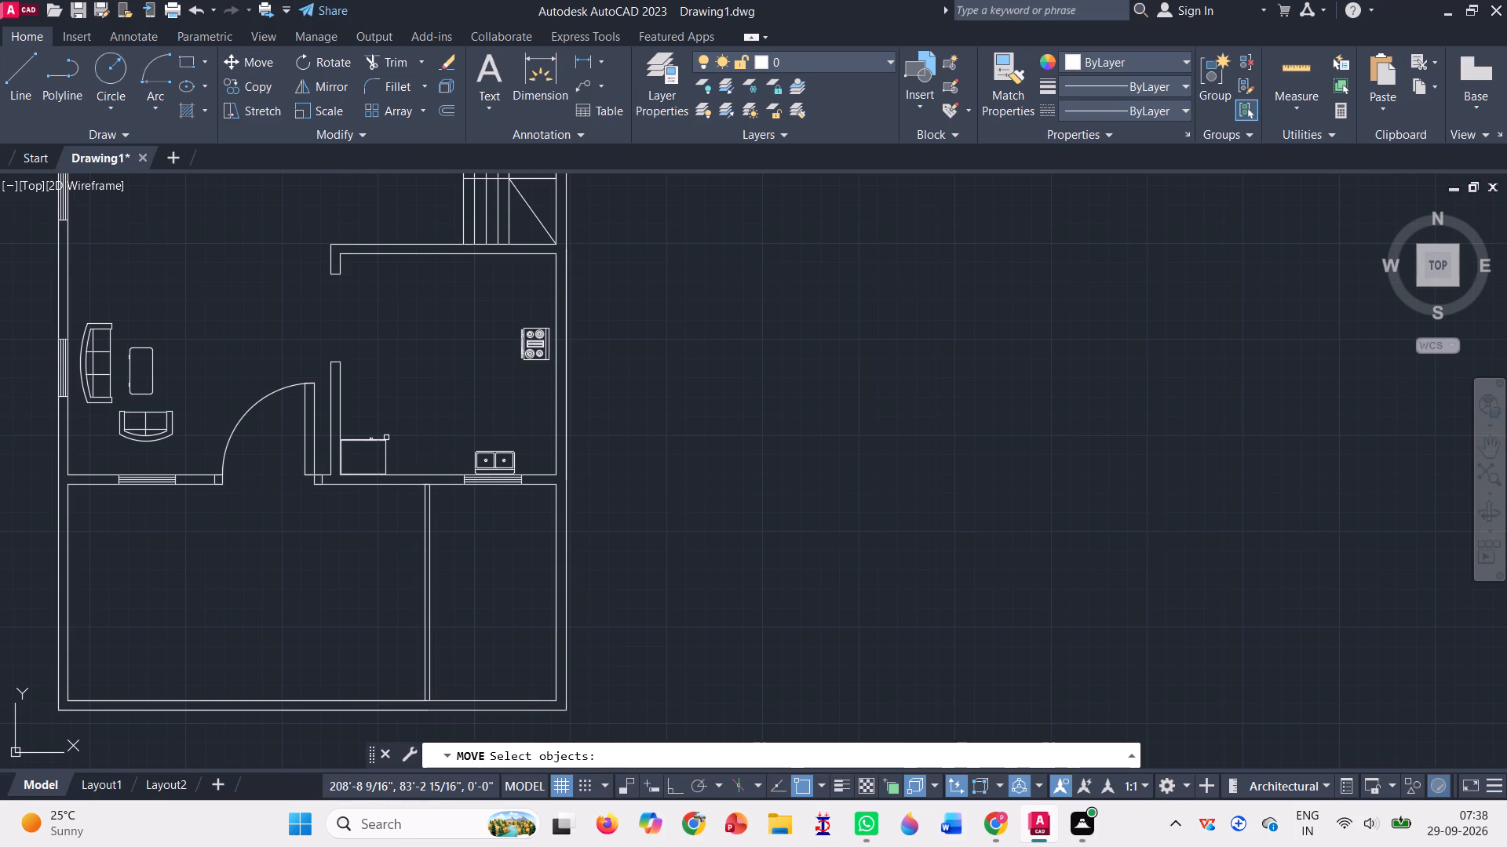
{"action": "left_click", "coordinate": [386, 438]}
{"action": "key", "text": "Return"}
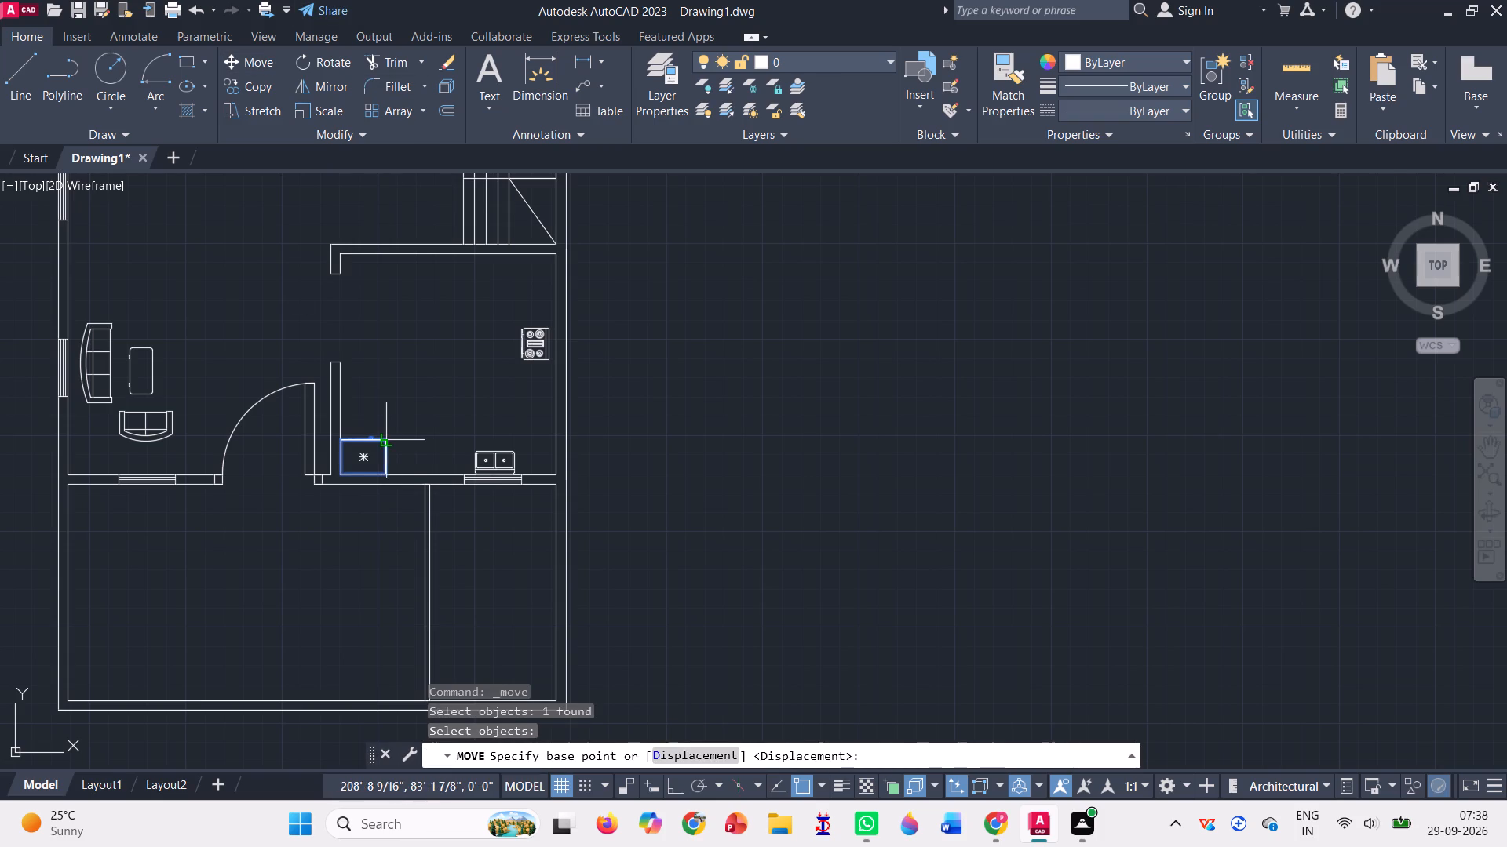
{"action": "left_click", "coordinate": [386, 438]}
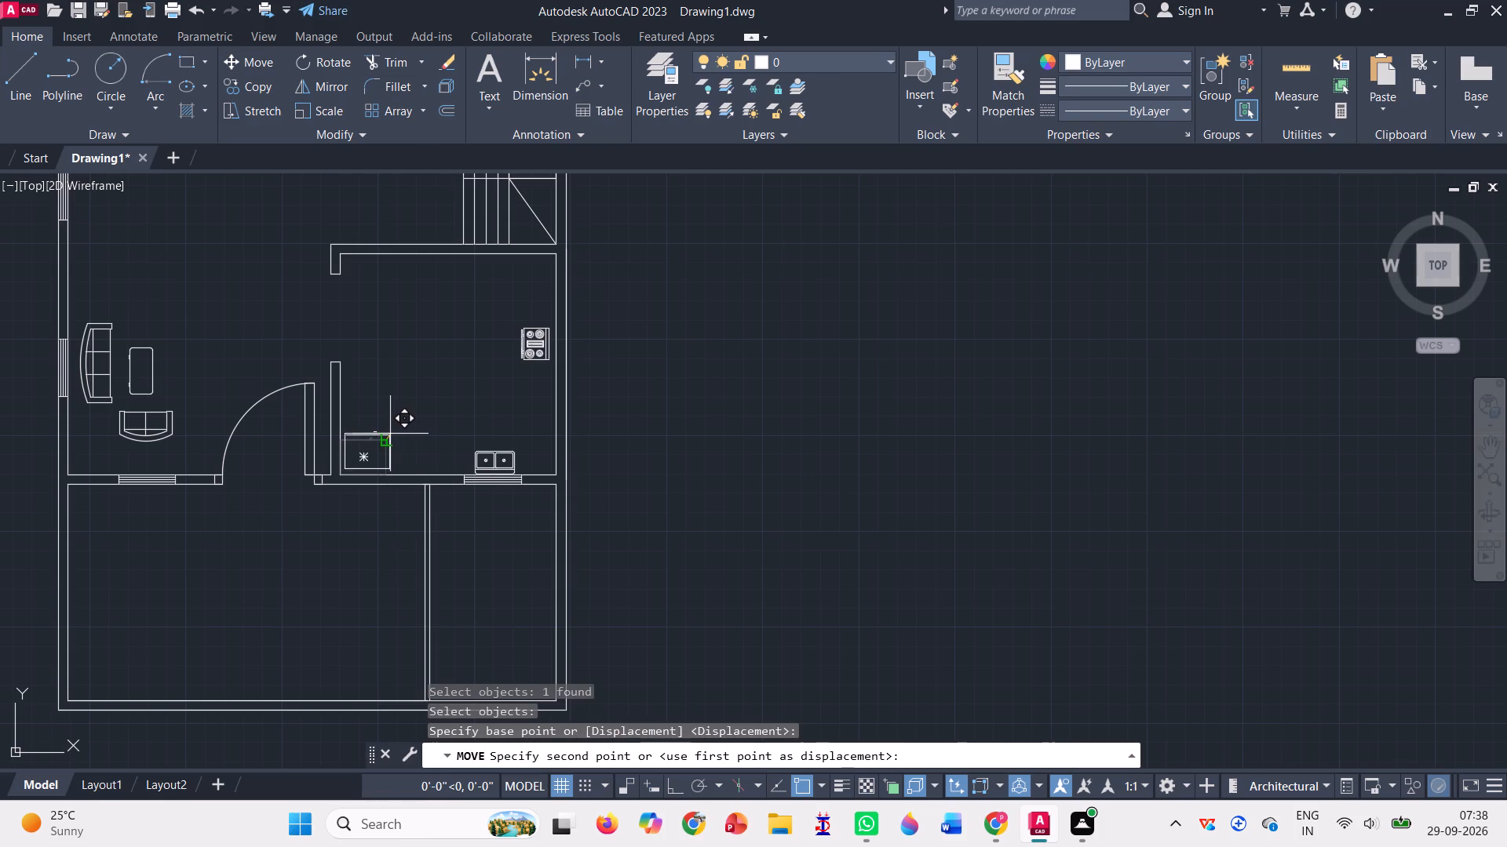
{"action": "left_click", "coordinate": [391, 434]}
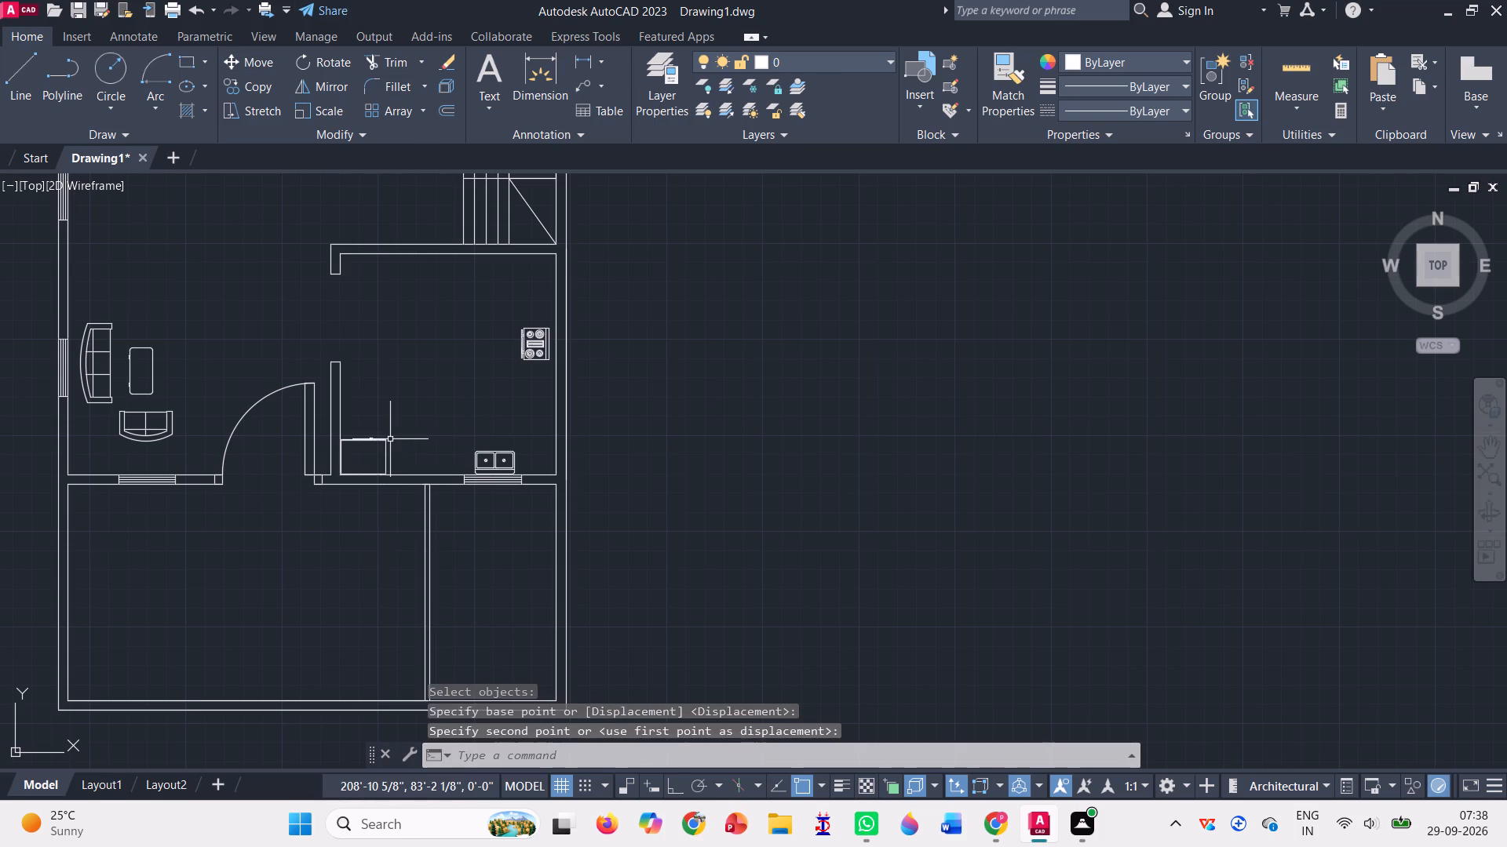
Move the refrigerator by its upper-right corner slightly up and right, leaving a small gap to both kitchen walls.
{"action": "scroll", "coordinate": [354, 463], "scroll_direction": "up", "scroll_amount": 2}
{"action": "scroll", "coordinate": [418, 398], "scroll_direction": "up", "scroll_amount": 2}
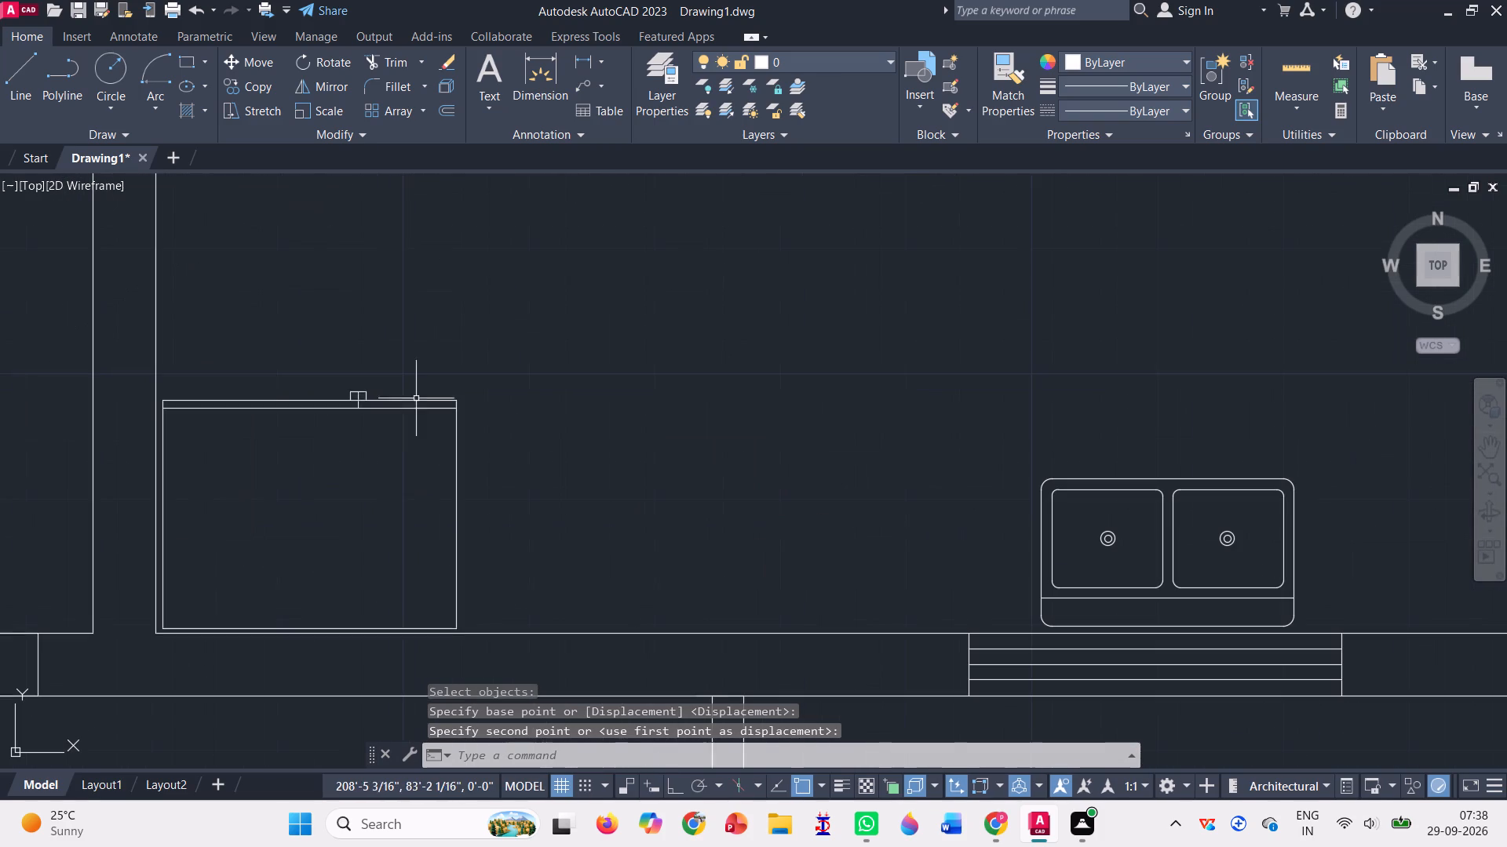
{"action": "left_click", "coordinate": [246, 61]}
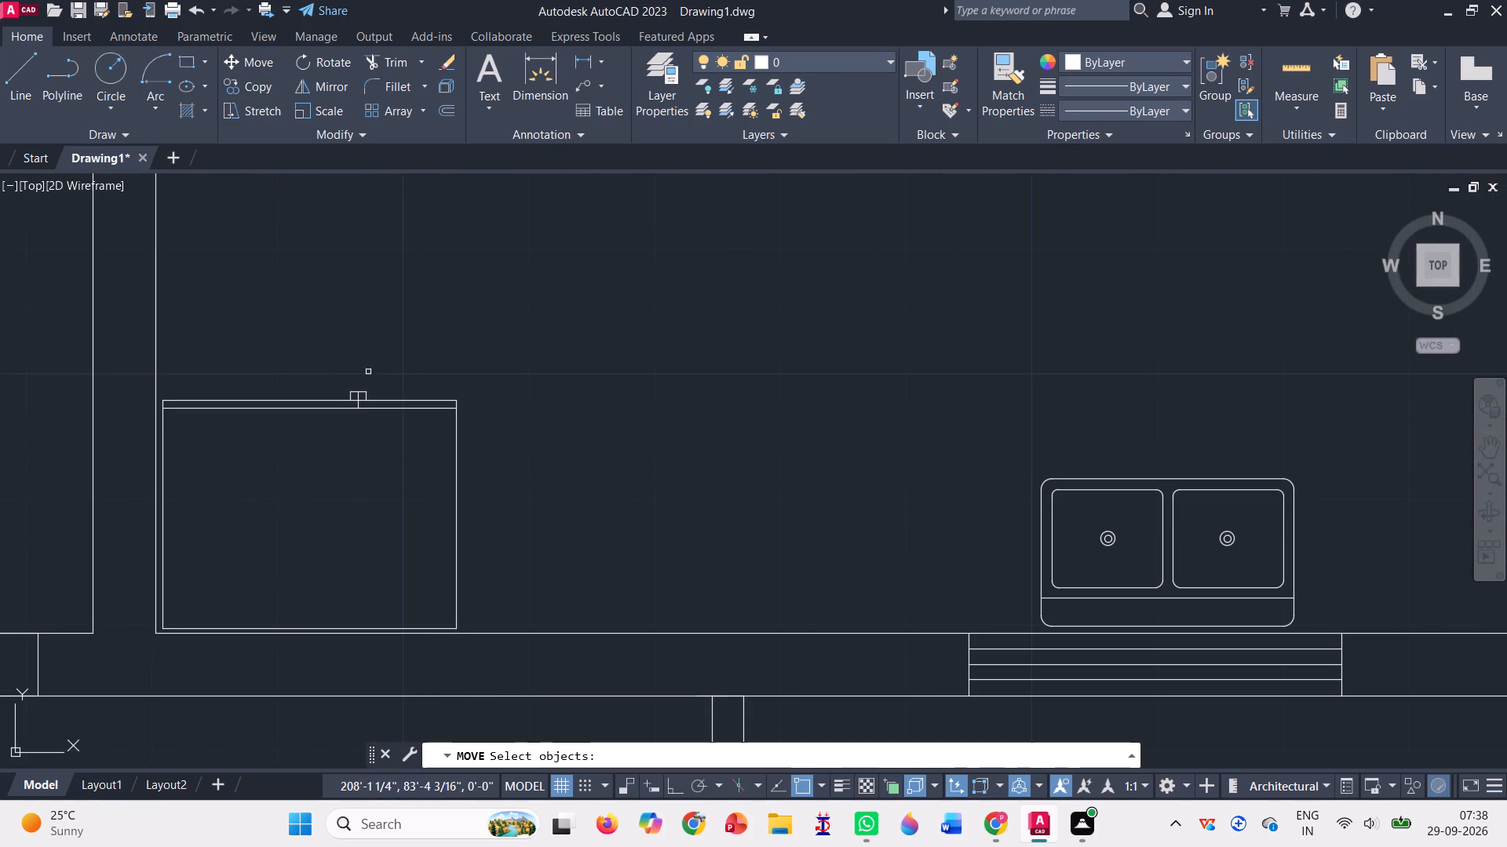
{"action": "left_click", "coordinate": [356, 390]}
{"action": "key", "text": "Return"}
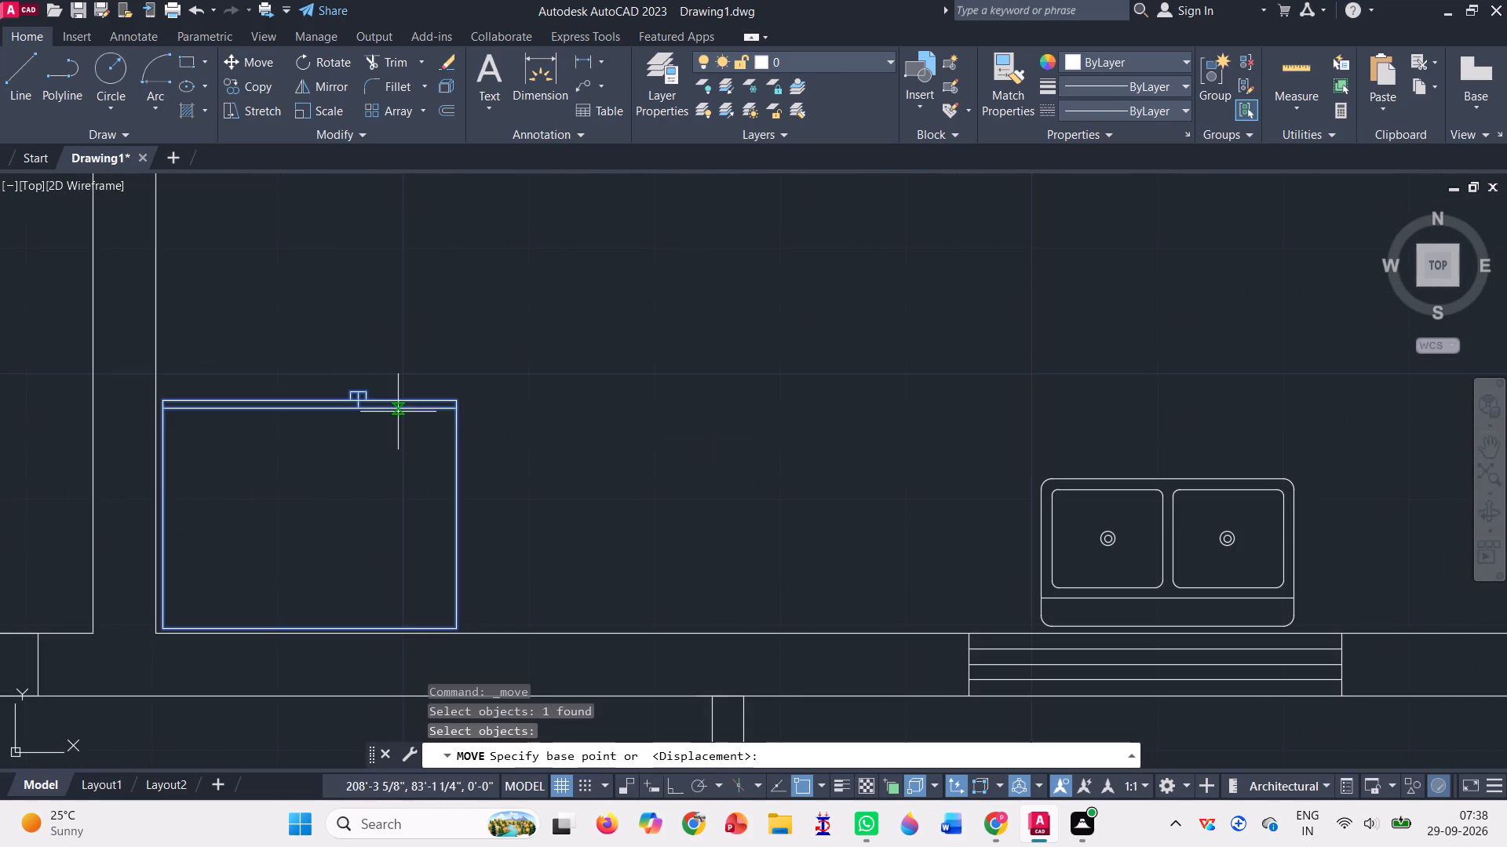
{"action": "left_click", "coordinate": [454, 397]}
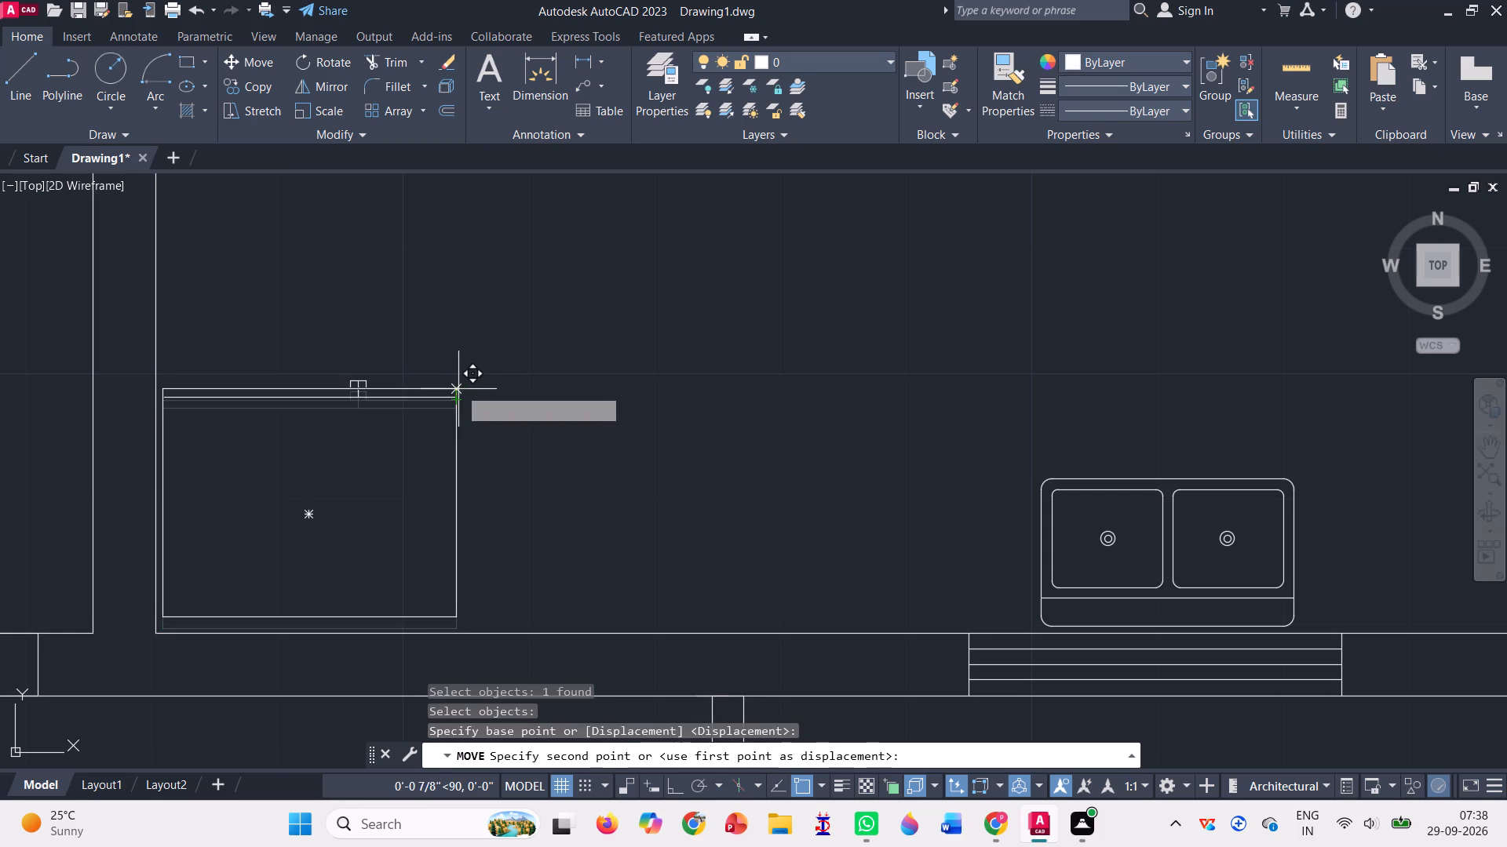
{"action": "double_click", "coordinate": [473, 381]}
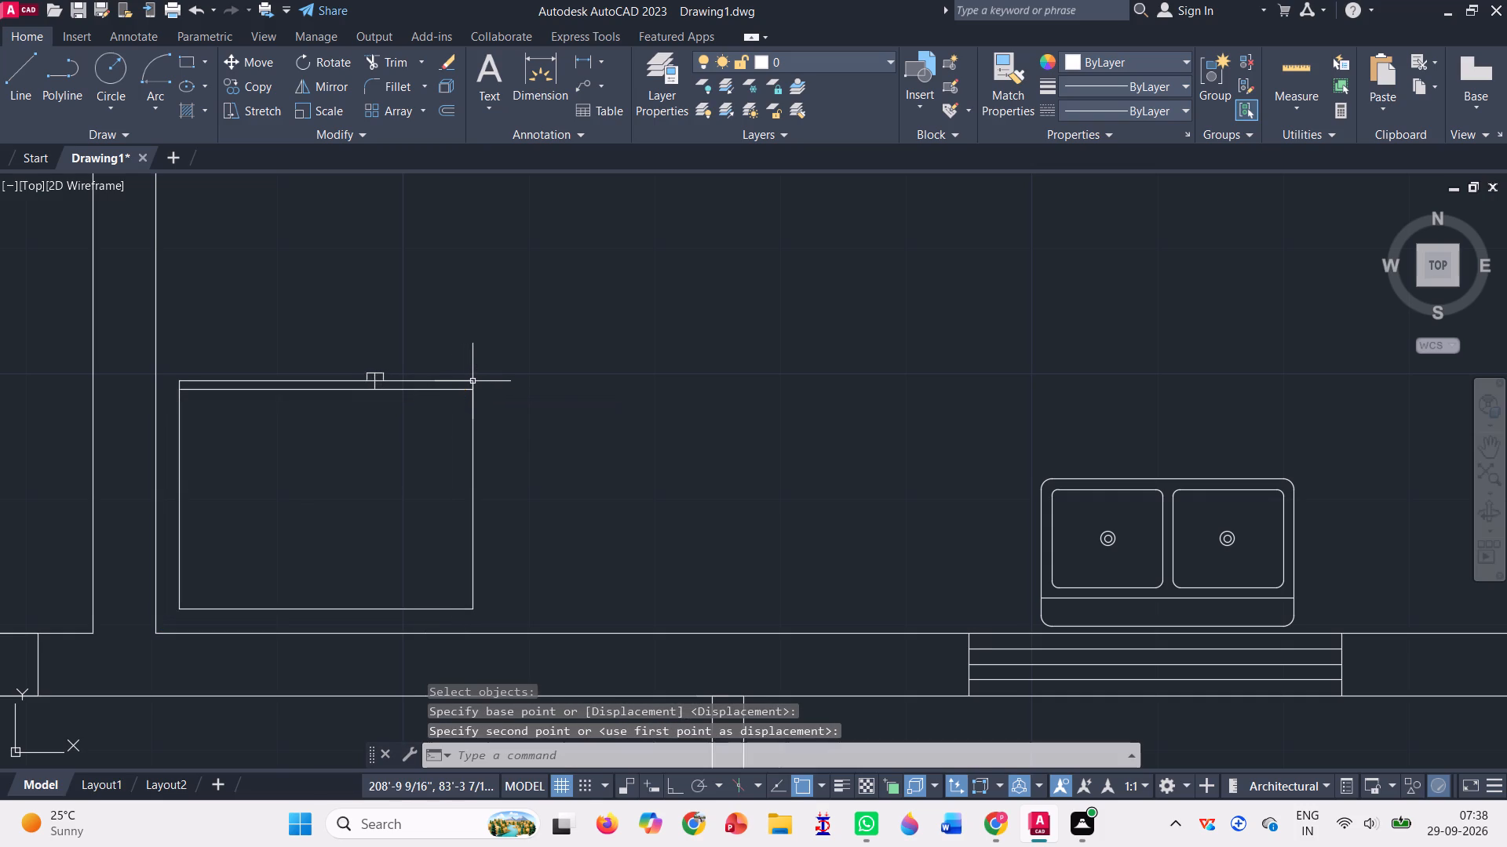
Insert the Tree - deciduous plan block from Landscaping.dwg at scale 1 into the lower-right corner of the small front area below the kitchen.
{"action": "scroll", "coordinate": [473, 381], "scroll_direction": "down", "scroll_amount": 4}
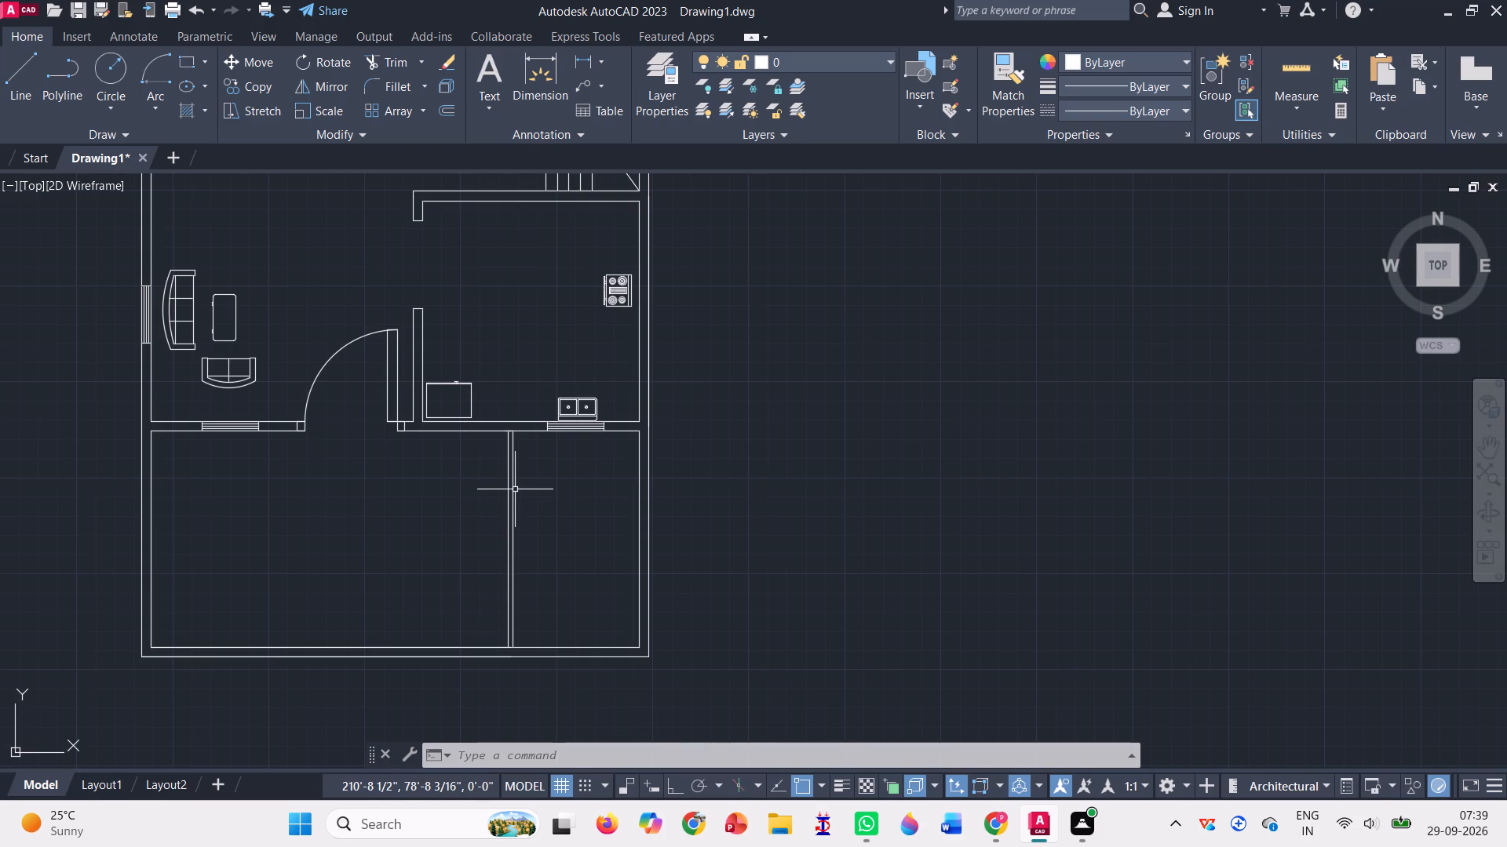
{"action": "key", "text": "ctrl+2"}
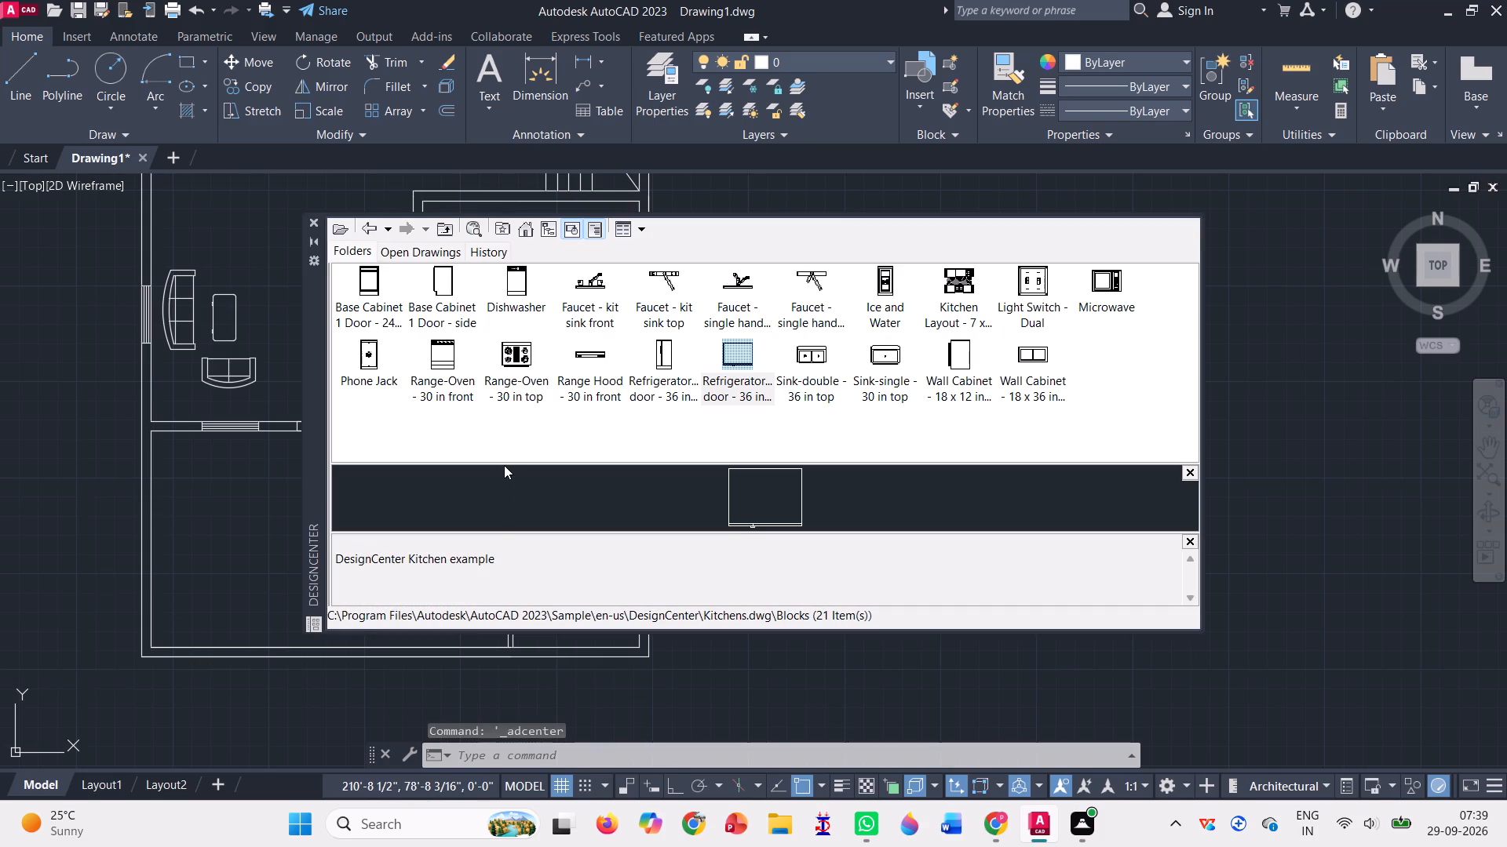
{"action": "left_click", "coordinate": [524, 234]}
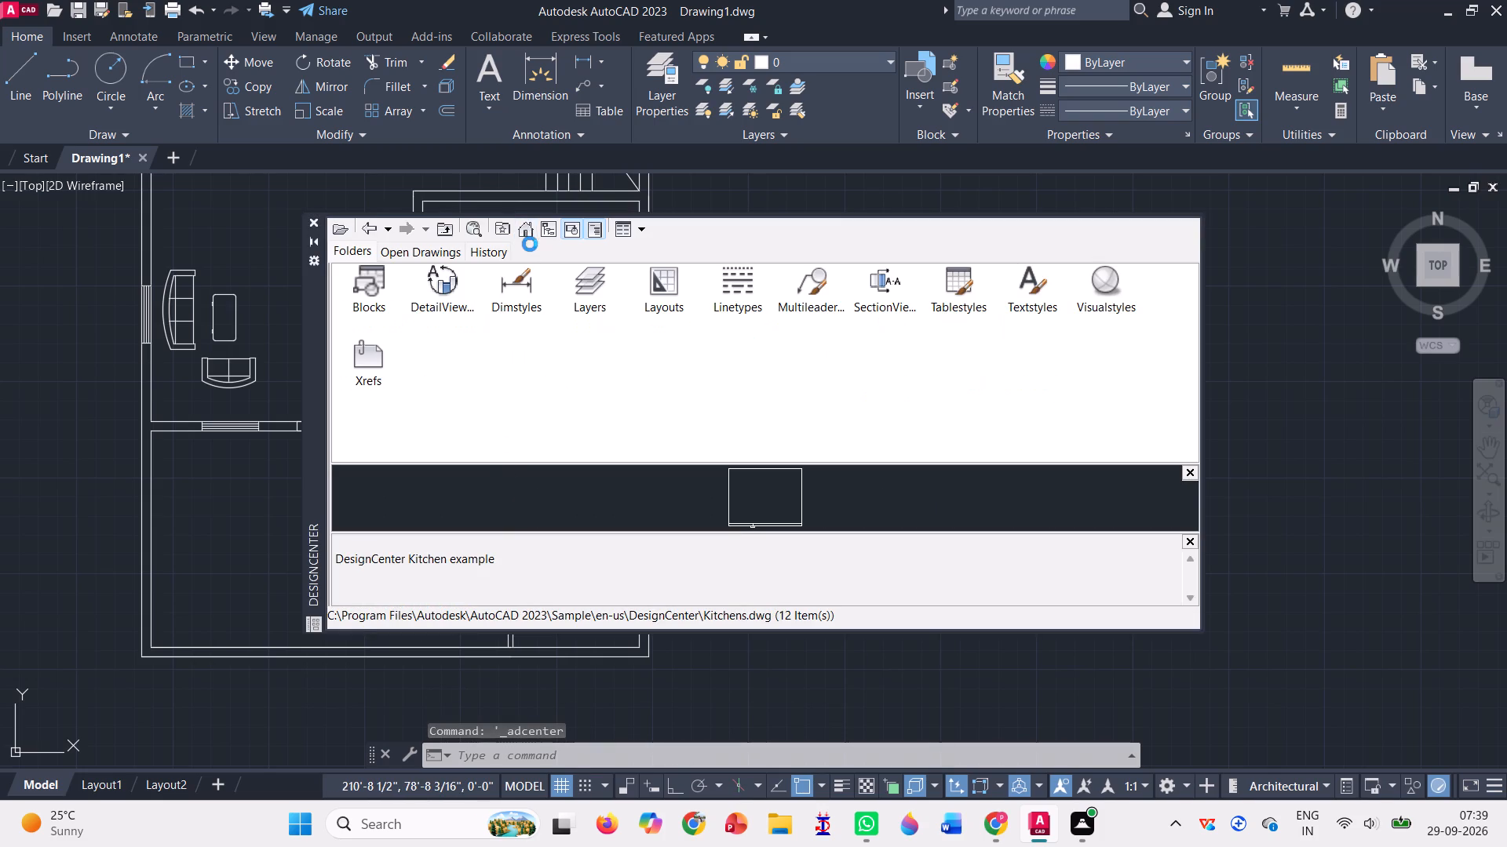
{"action": "double_click", "coordinate": [506, 278]}
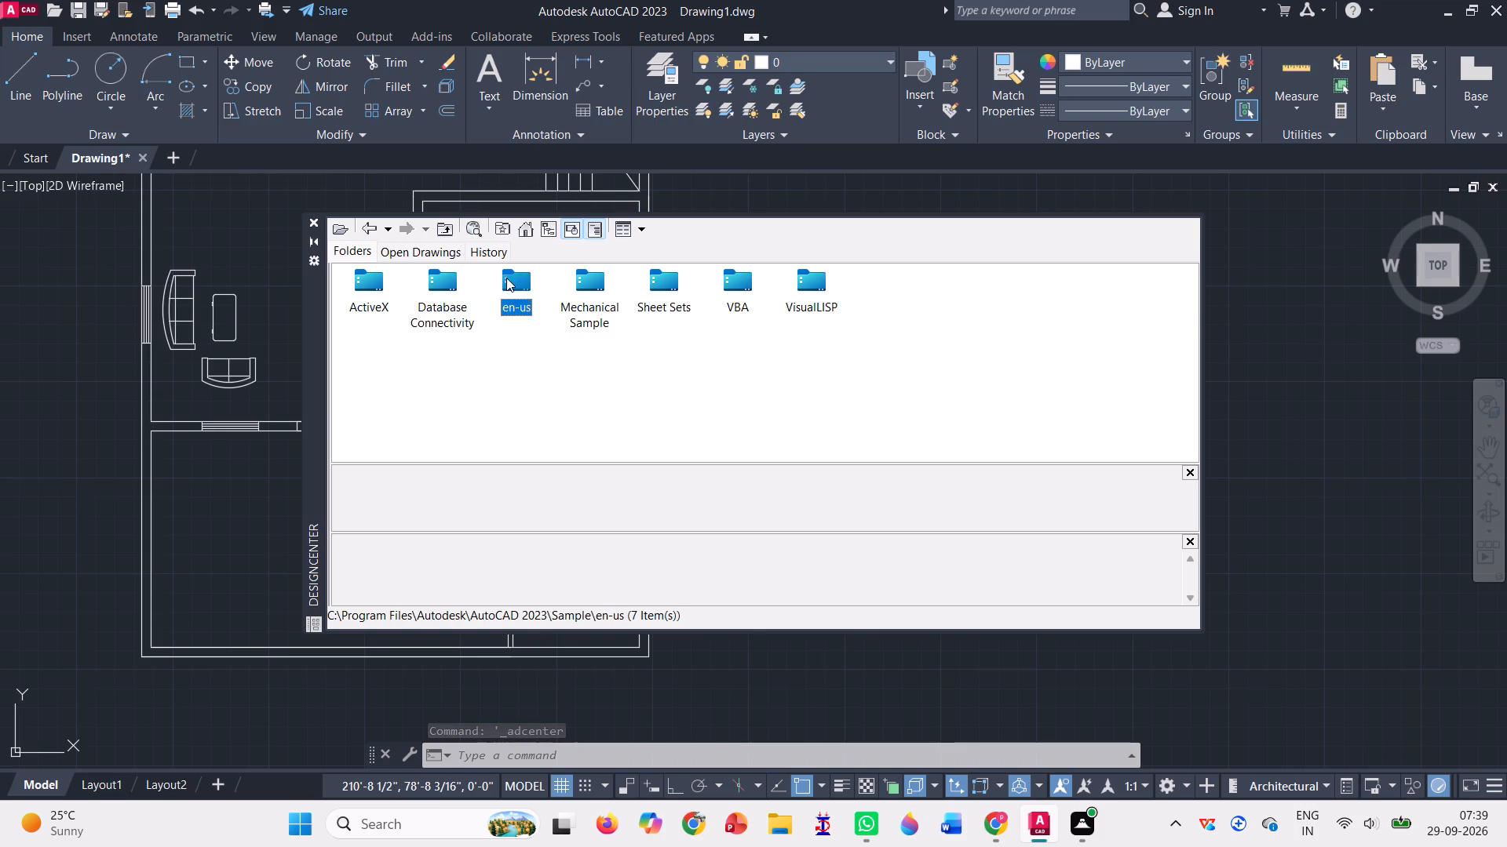
{"action": "double_click", "coordinate": [370, 280]}
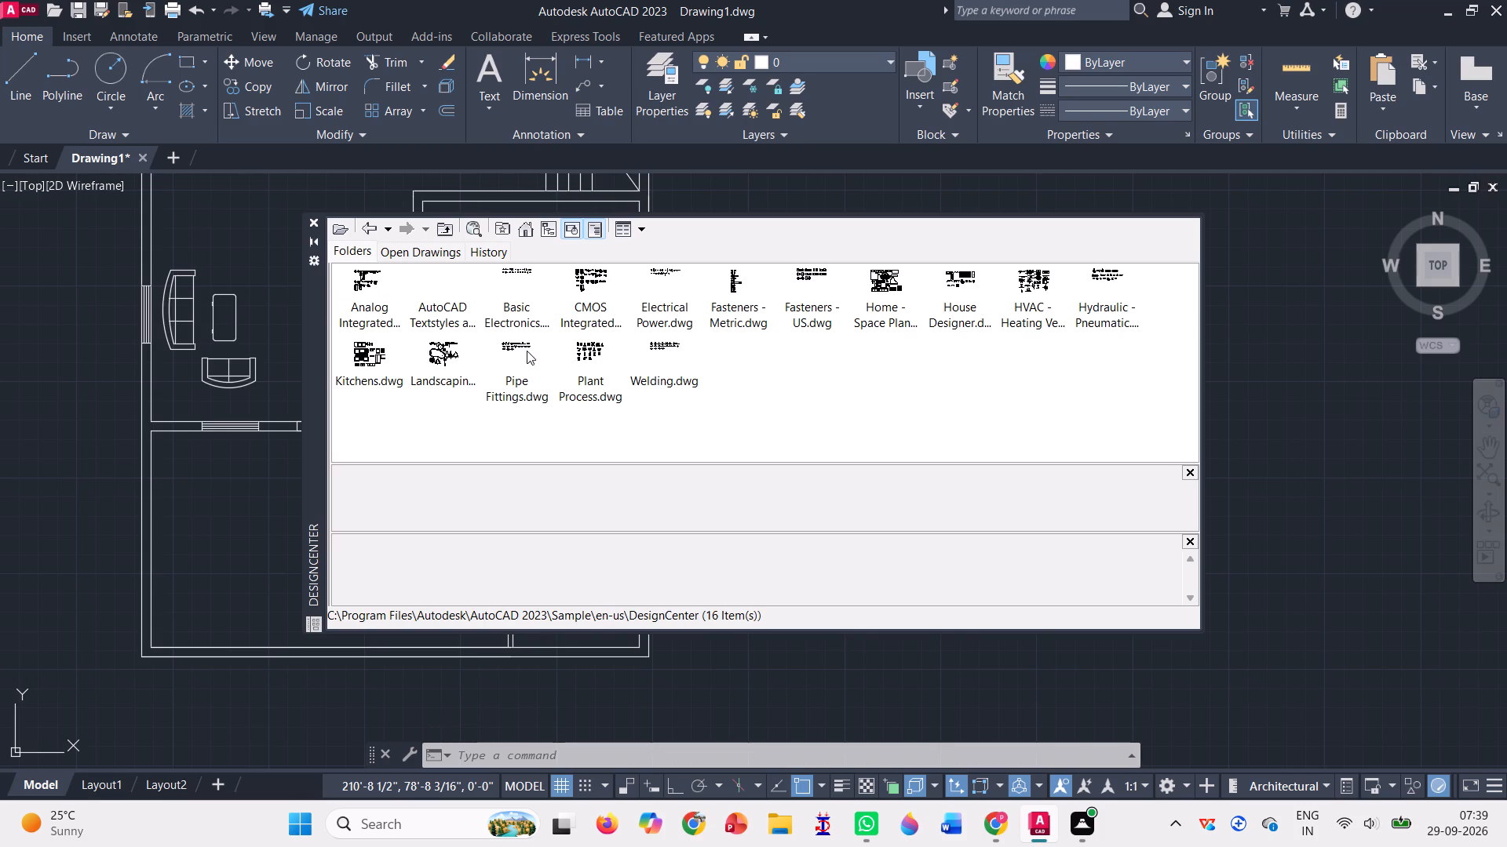
{"action": "double_click", "coordinate": [446, 353]}
{"action": "double_click", "coordinate": [374, 278]}
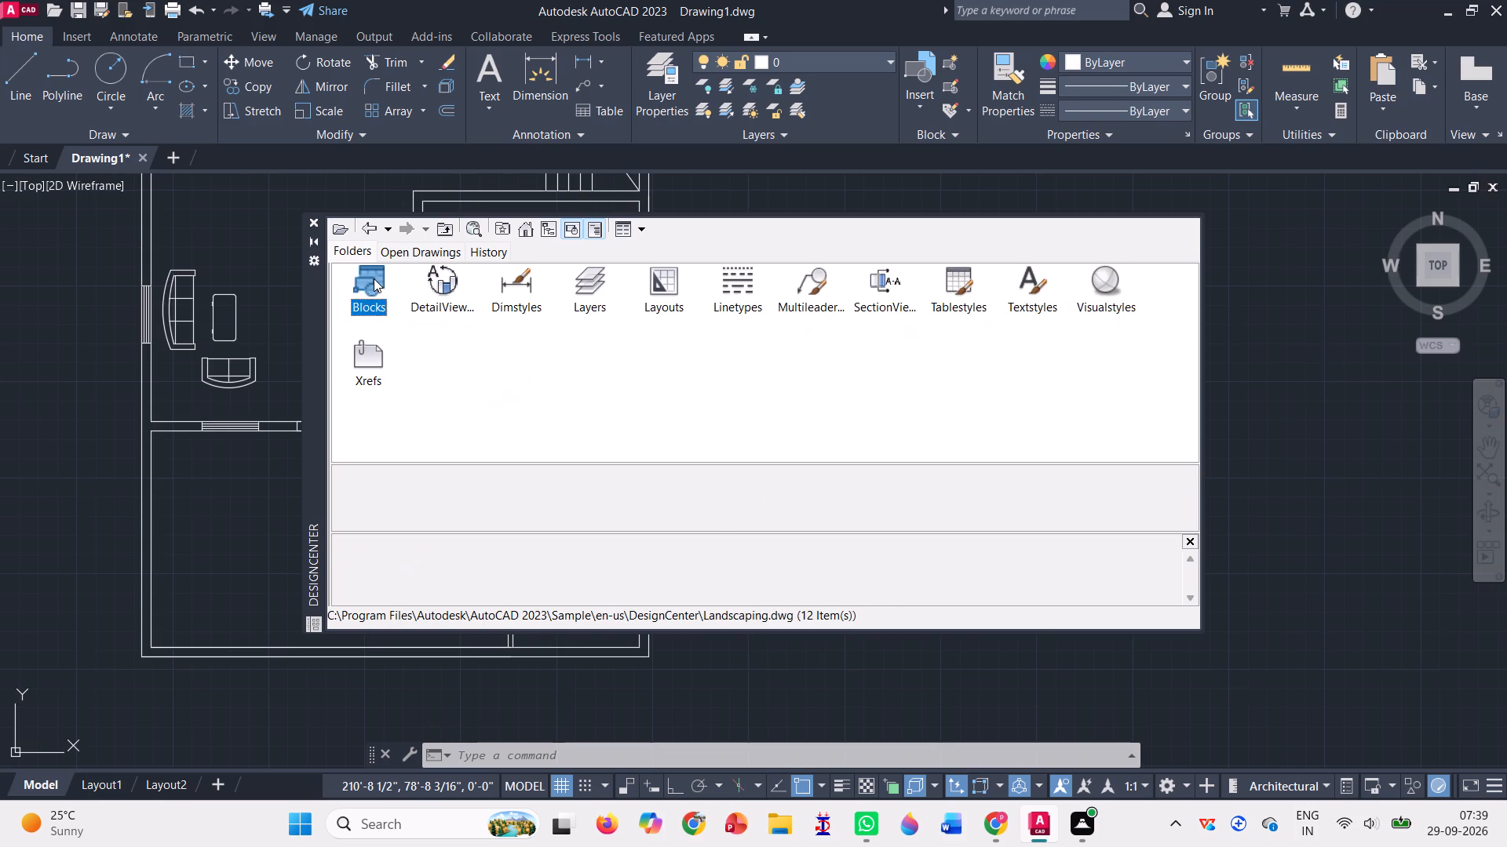
{"action": "double_click", "coordinate": [371, 364]}
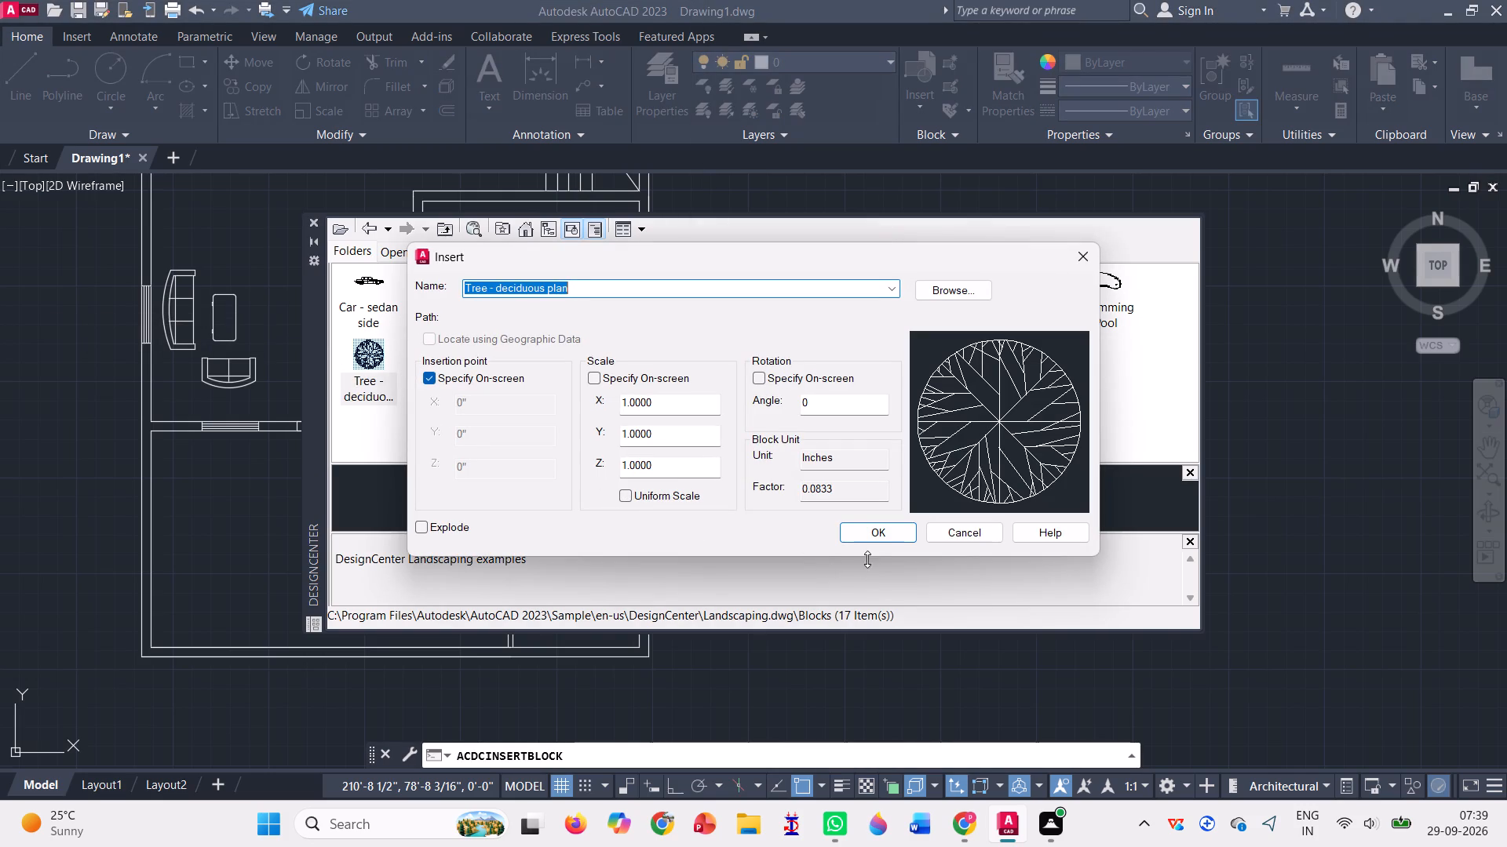
{"action": "left_click", "coordinate": [879, 535]}
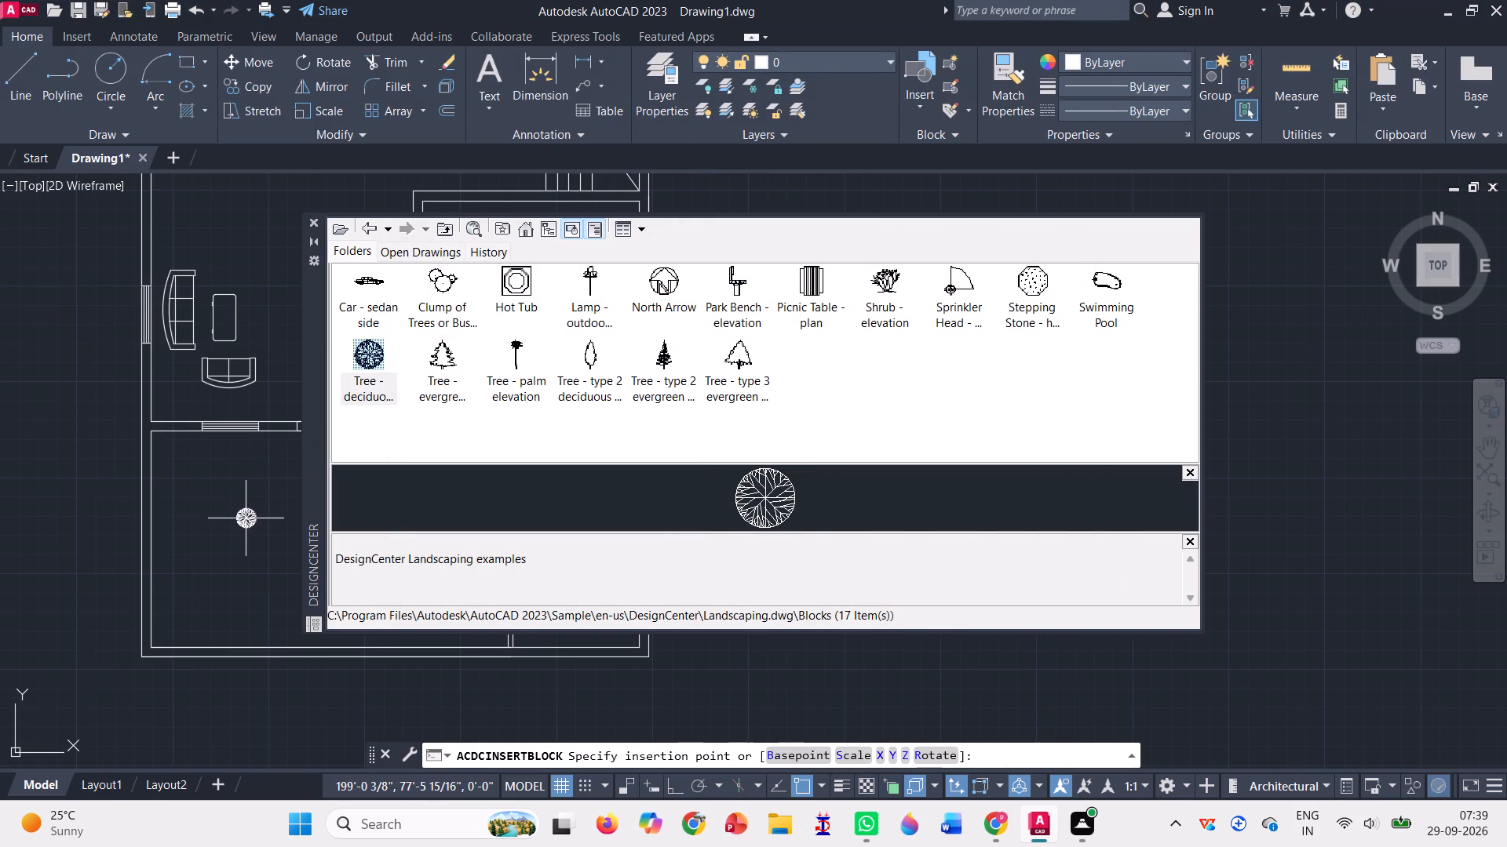
{"action": "left_click", "coordinate": [588, 633]}
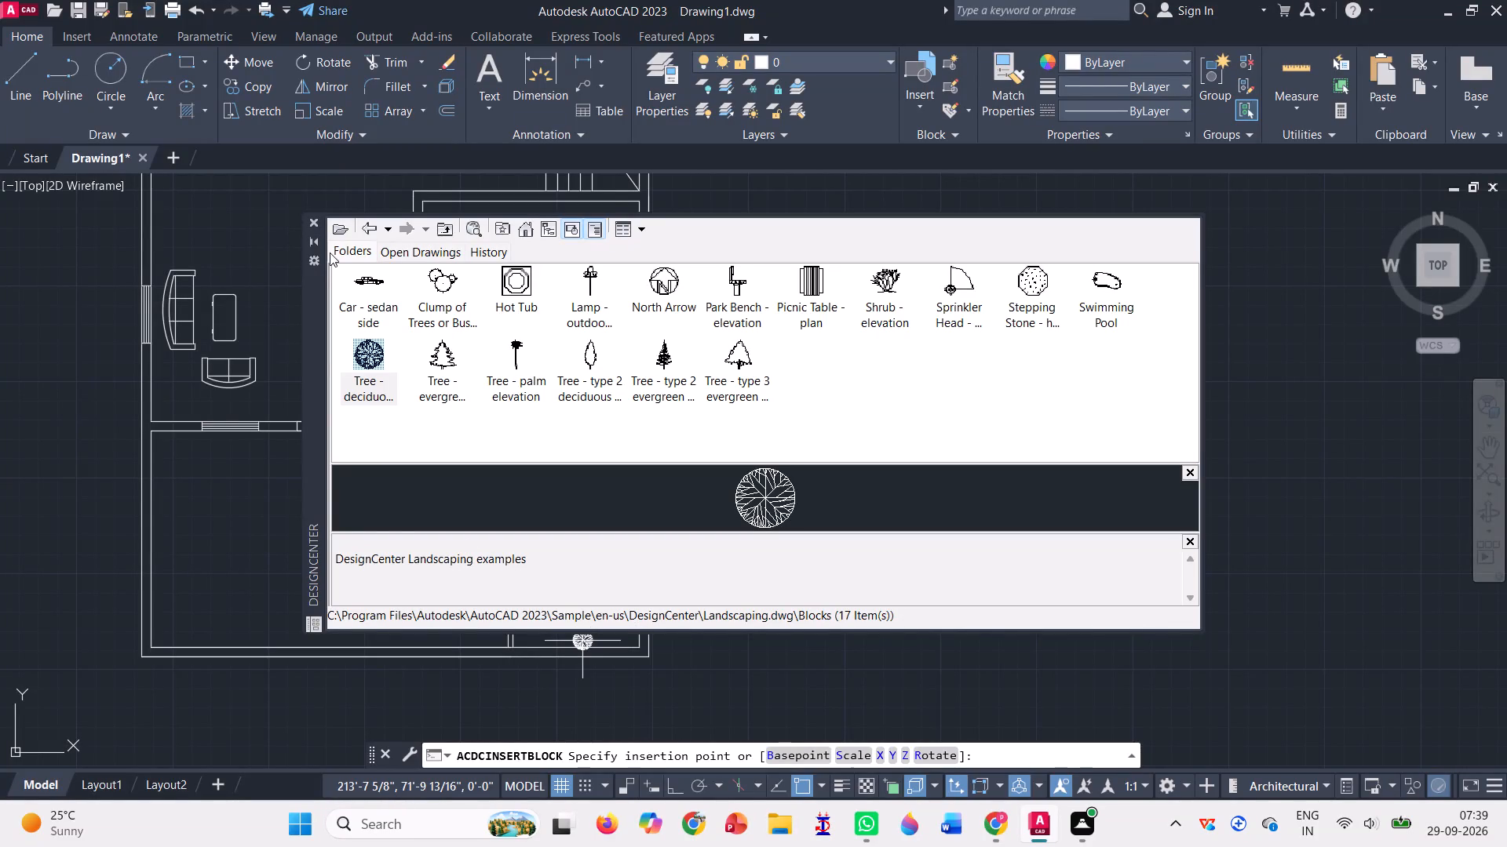
{"action": "left_click", "coordinate": [317, 221]}
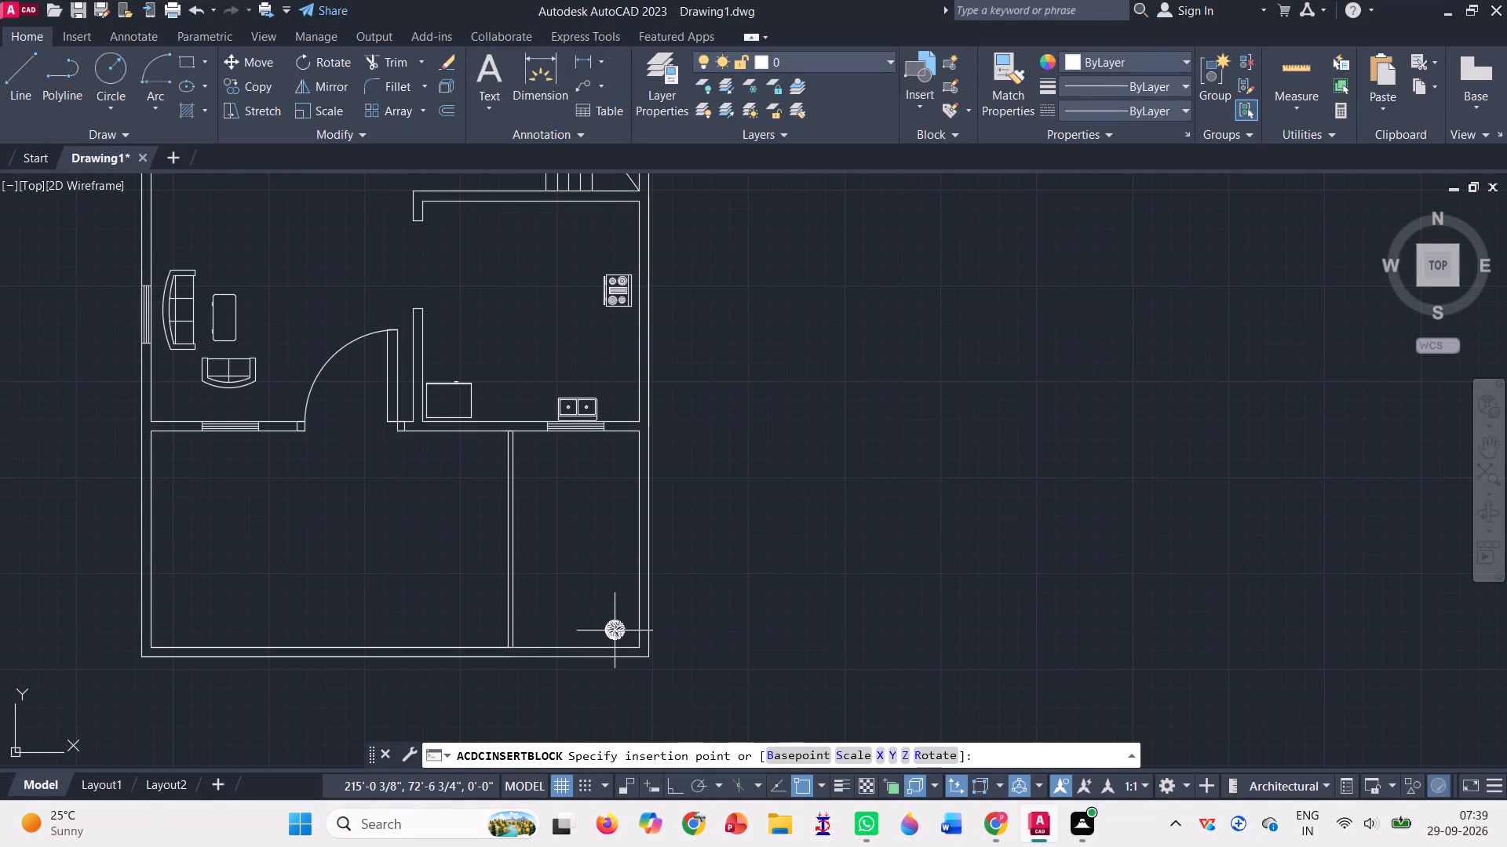
{"action": "scroll", "coordinate": [615, 631], "scroll_direction": "up", "scroll_amount": 2}
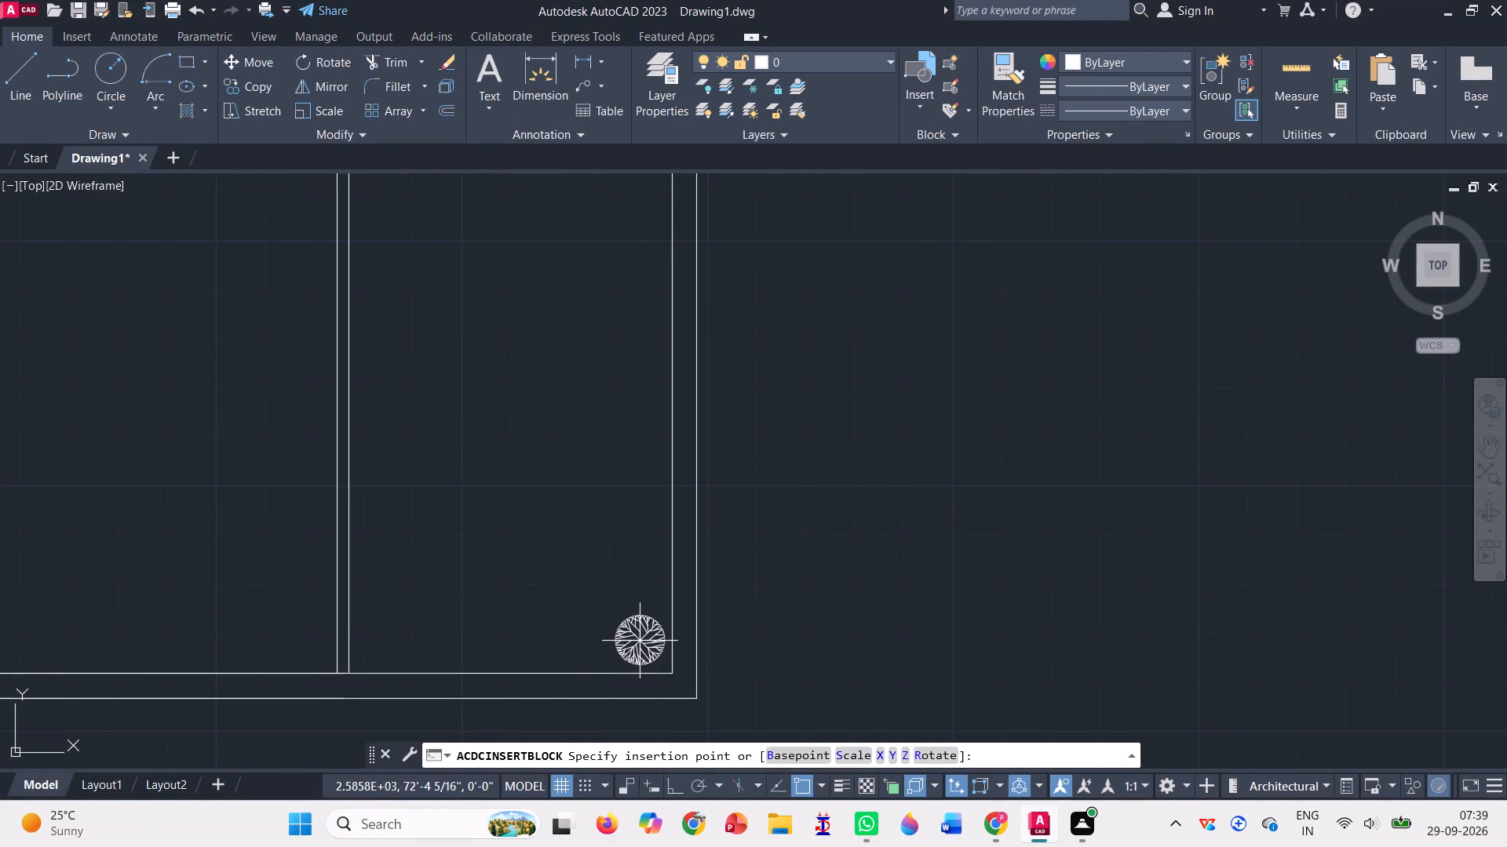
{"action": "left_click", "coordinate": [641, 638]}
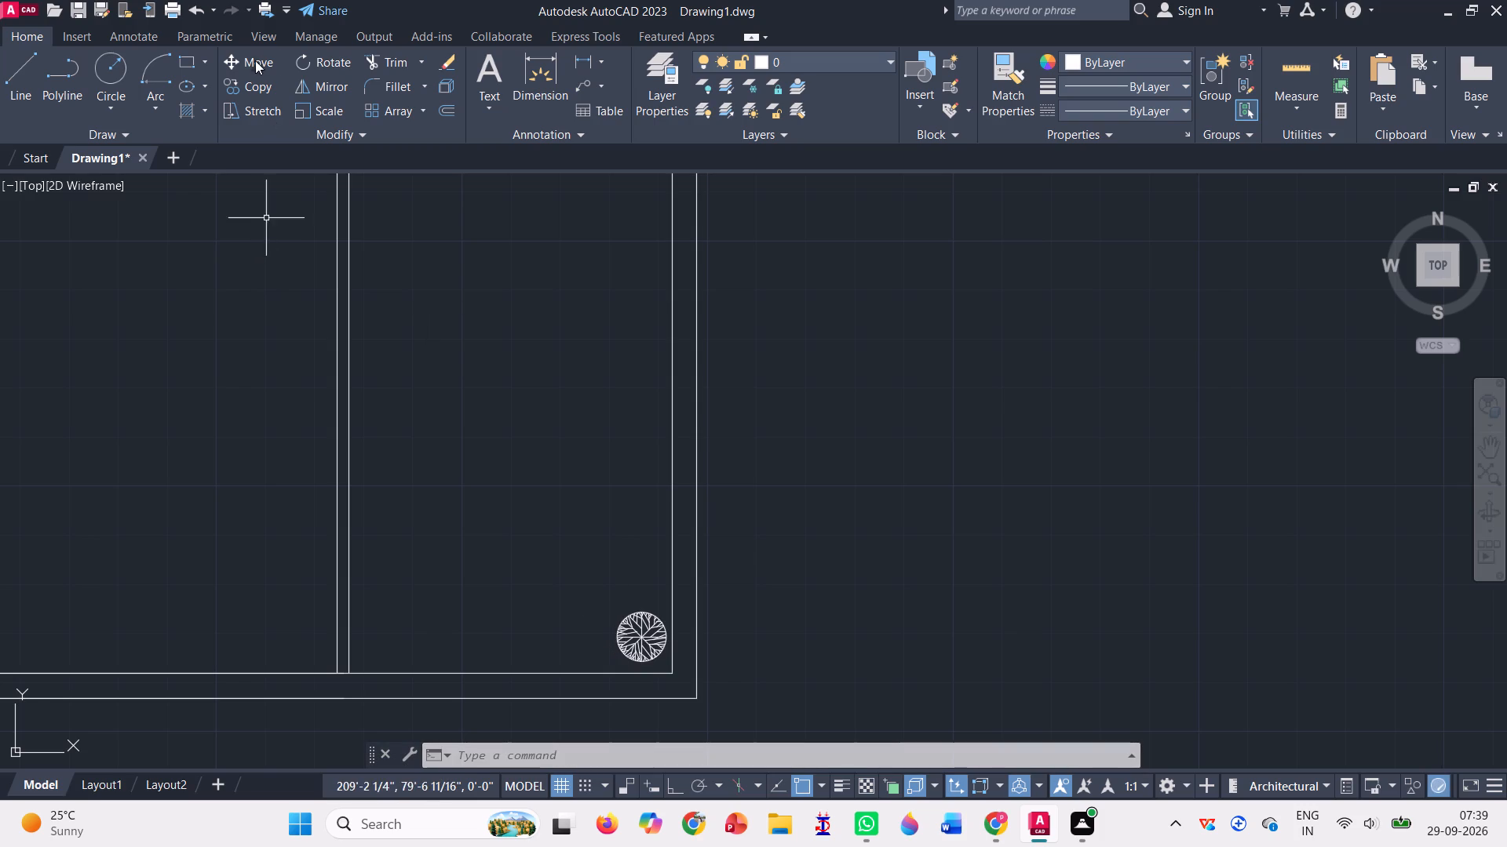
Copy the tree four times toward the left, about 1'-1" apart, forming a row along the front area's bottom wall.
{"action": "left_click", "coordinate": [261, 85]}
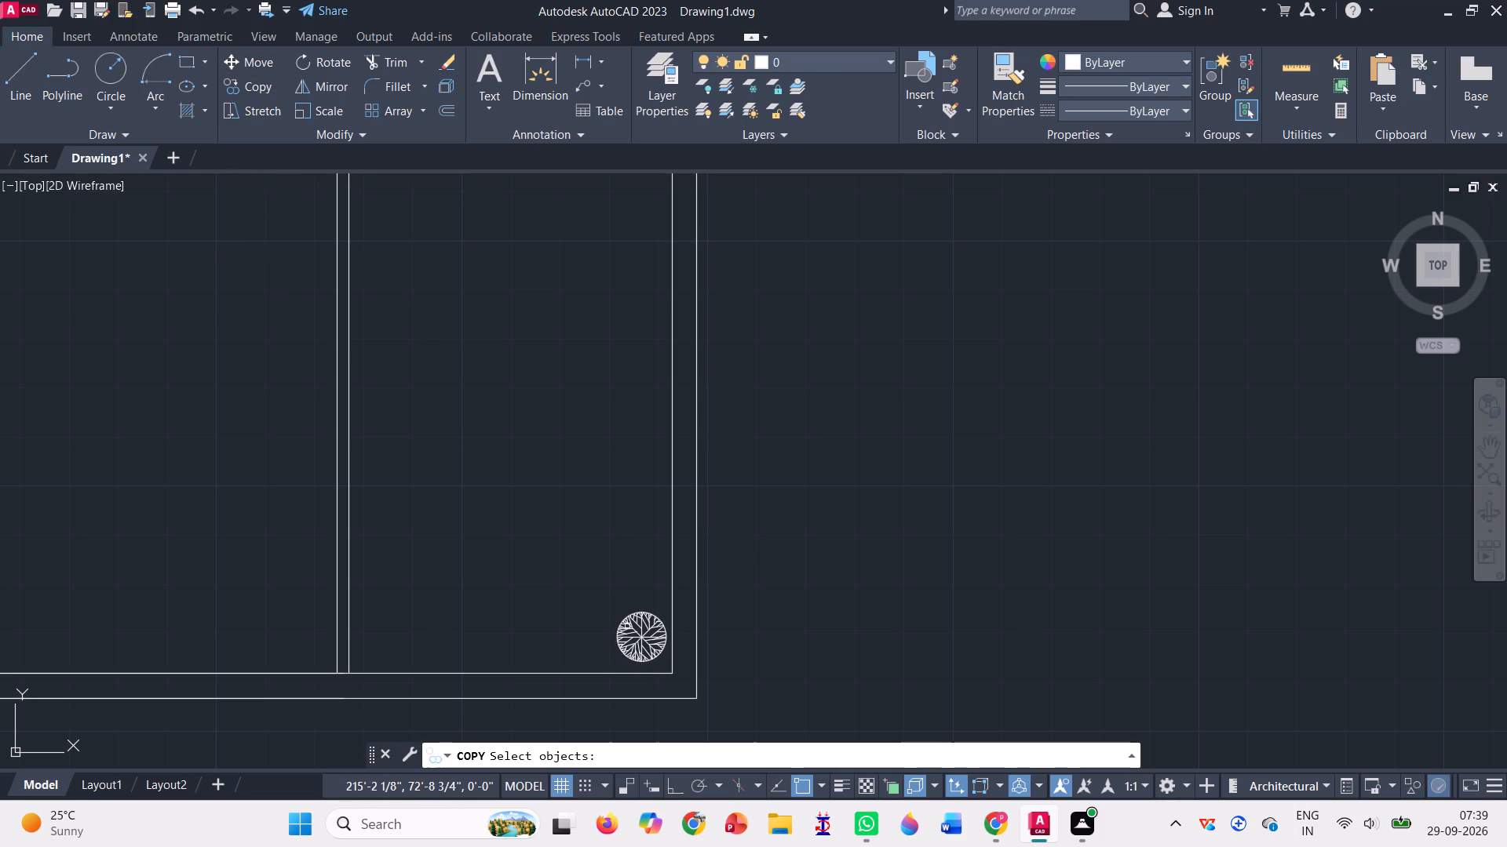
{"action": "left_click", "coordinate": [639, 632]}
{"action": "key", "text": "Return"}
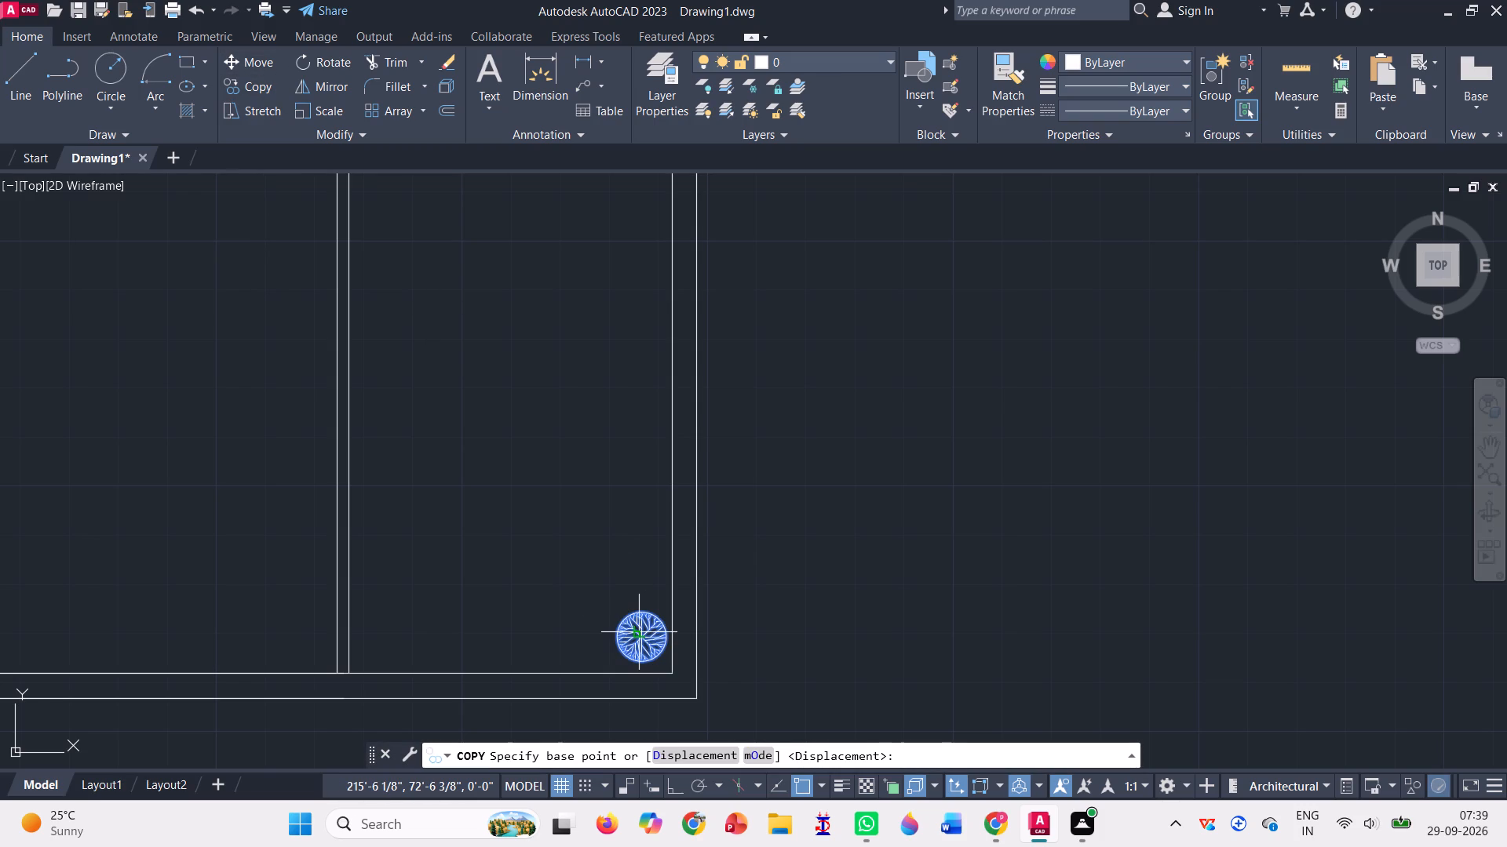
{"action": "left_click", "coordinate": [641, 634]}
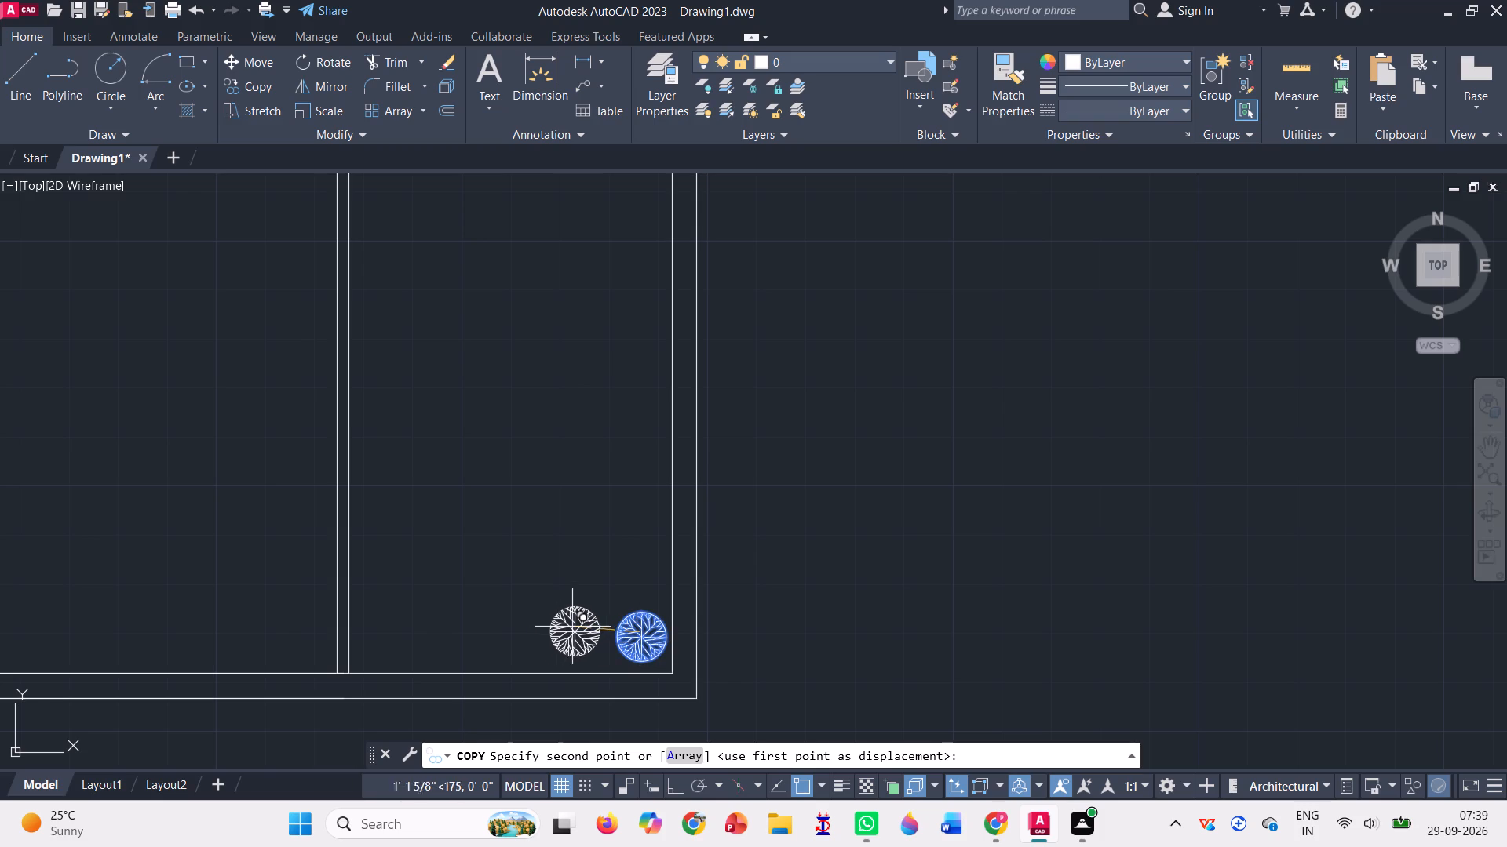
{"action": "left_click", "coordinate": [569, 630]}
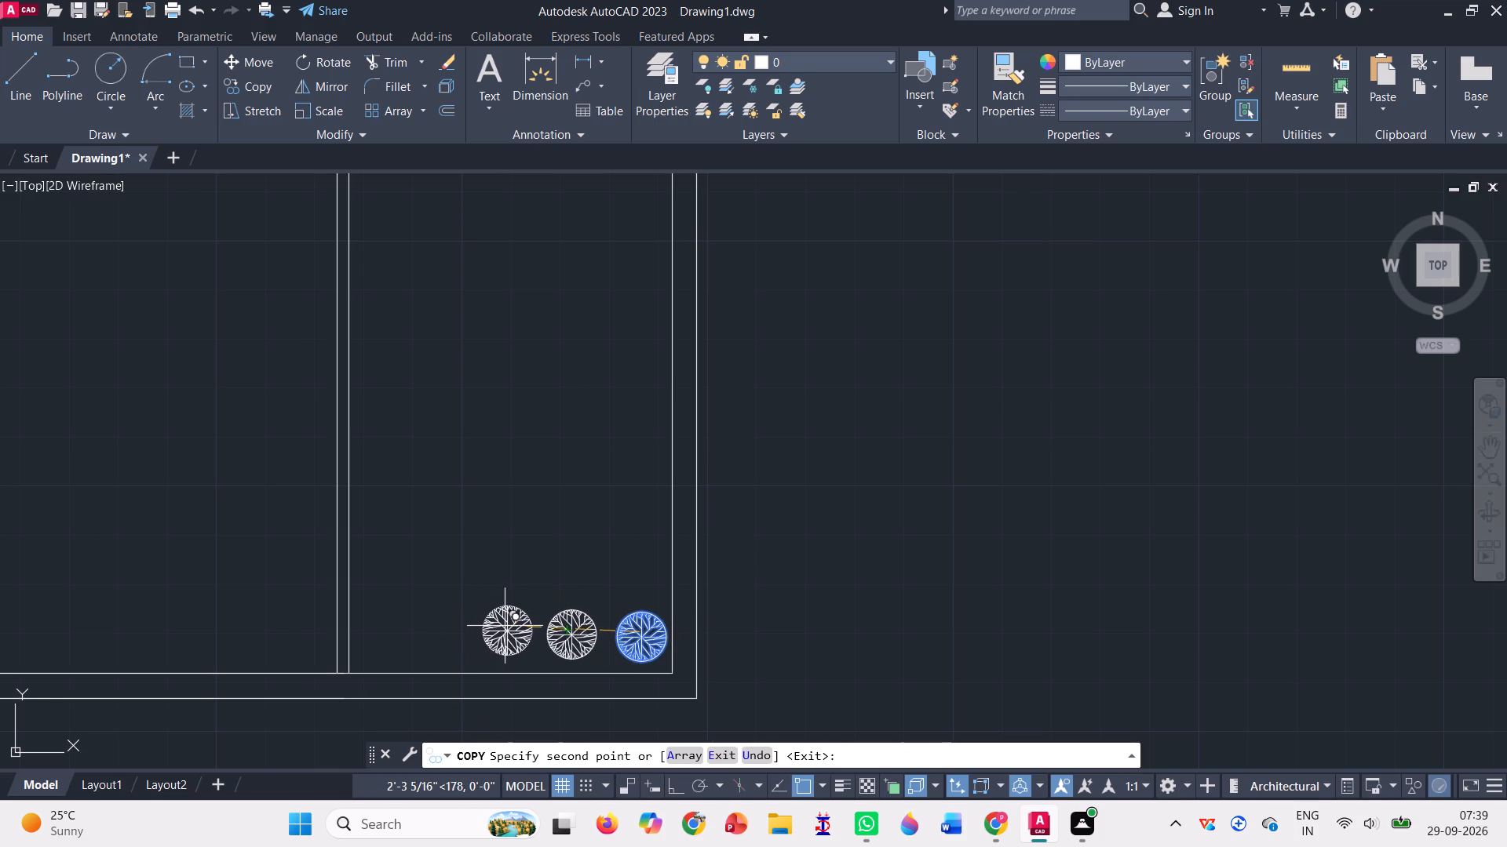
{"action": "left_click", "coordinate": [505, 628]}
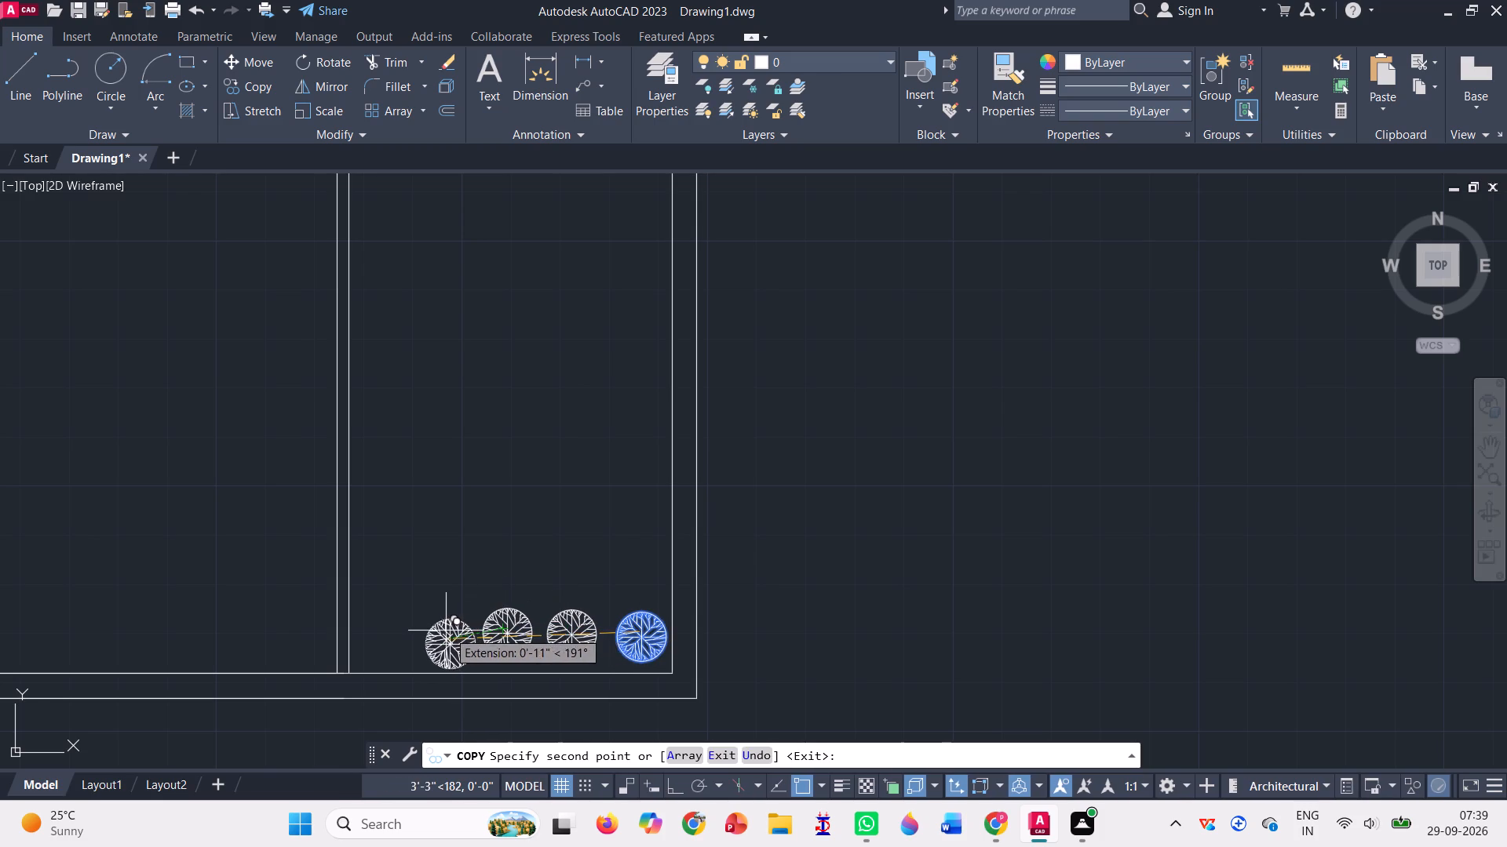
{"action": "left_click", "coordinate": [437, 631]}
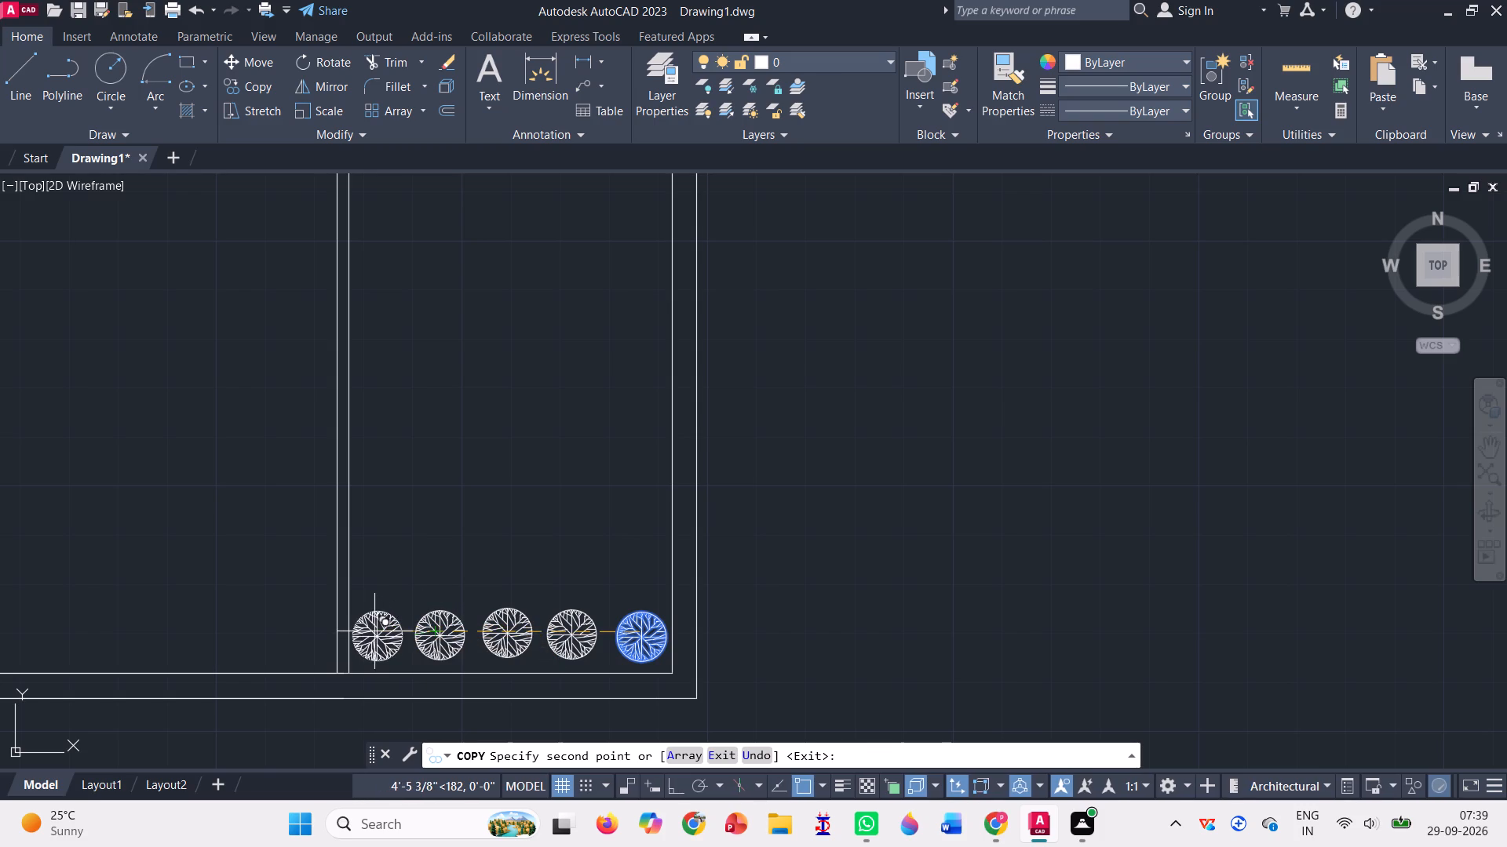
{"action": "left_click", "coordinate": [373, 629]}
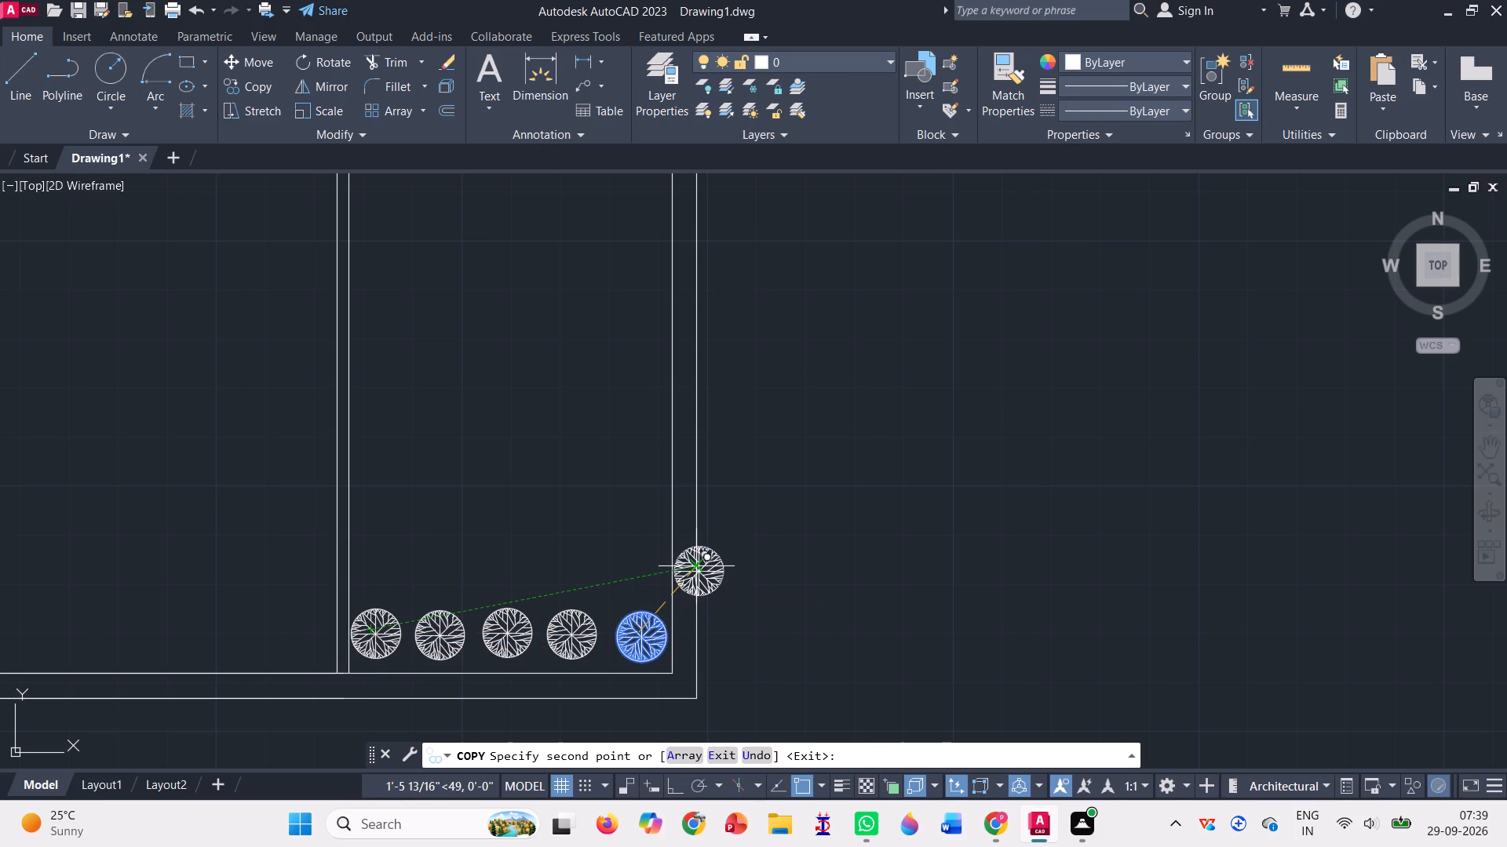
{"action": "key", "text": "Return"}
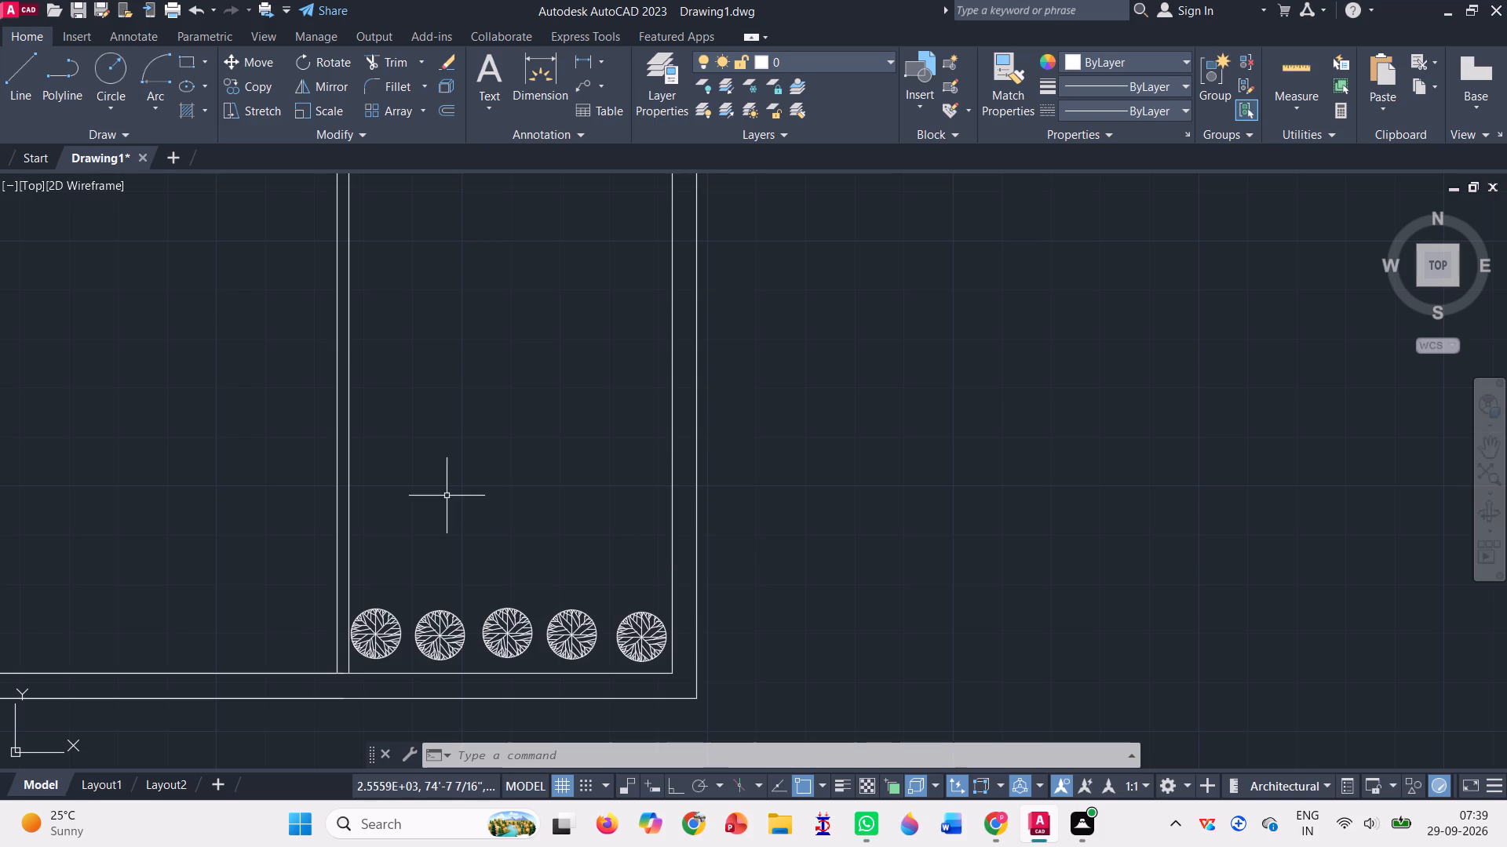
Begin copying the plan by selecting the top and right outer wall lines, the narrow shaft's walls, and the toilet's top wall and window.
{"action": "scroll", "coordinate": [428, 516], "scroll_direction": "down", "scroll_amount": 3}
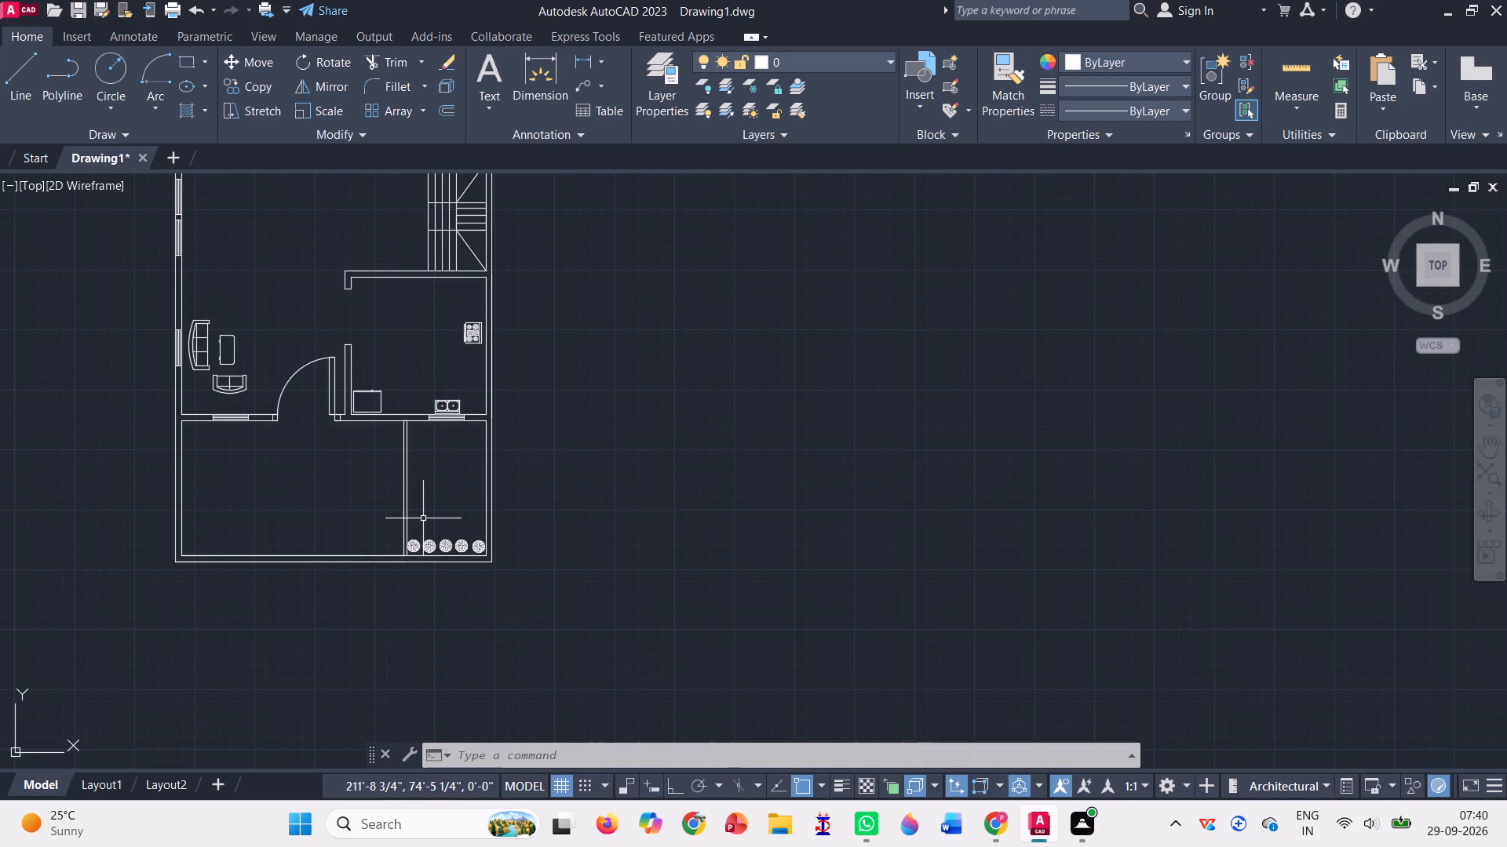
{"action": "scroll", "coordinate": [423, 518], "scroll_direction": "down", "scroll_amount": 2}
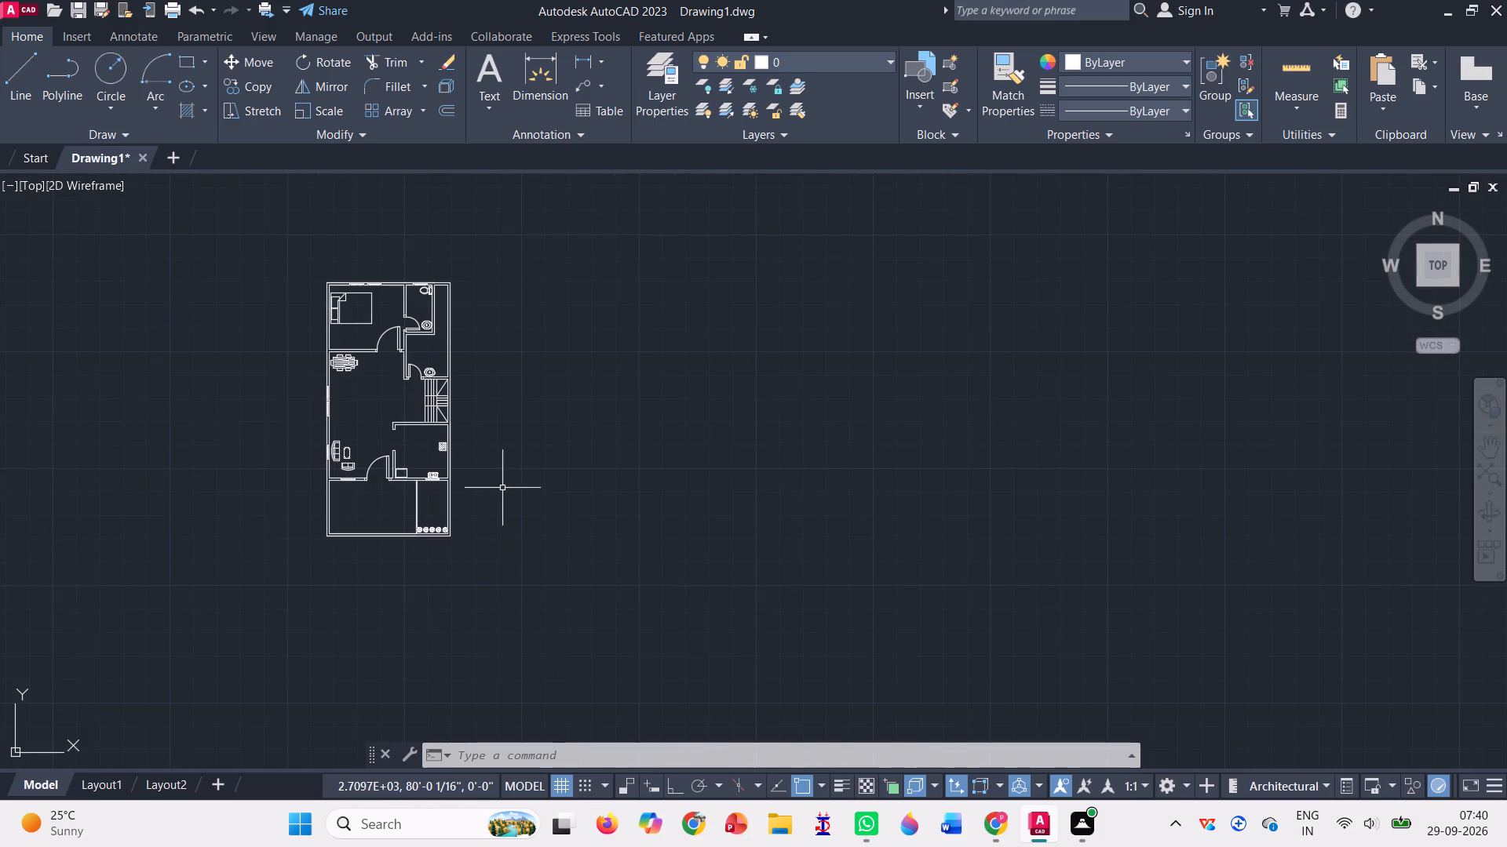
{"action": "scroll", "coordinate": [450, 336], "scroll_direction": "up", "scroll_amount": 2}
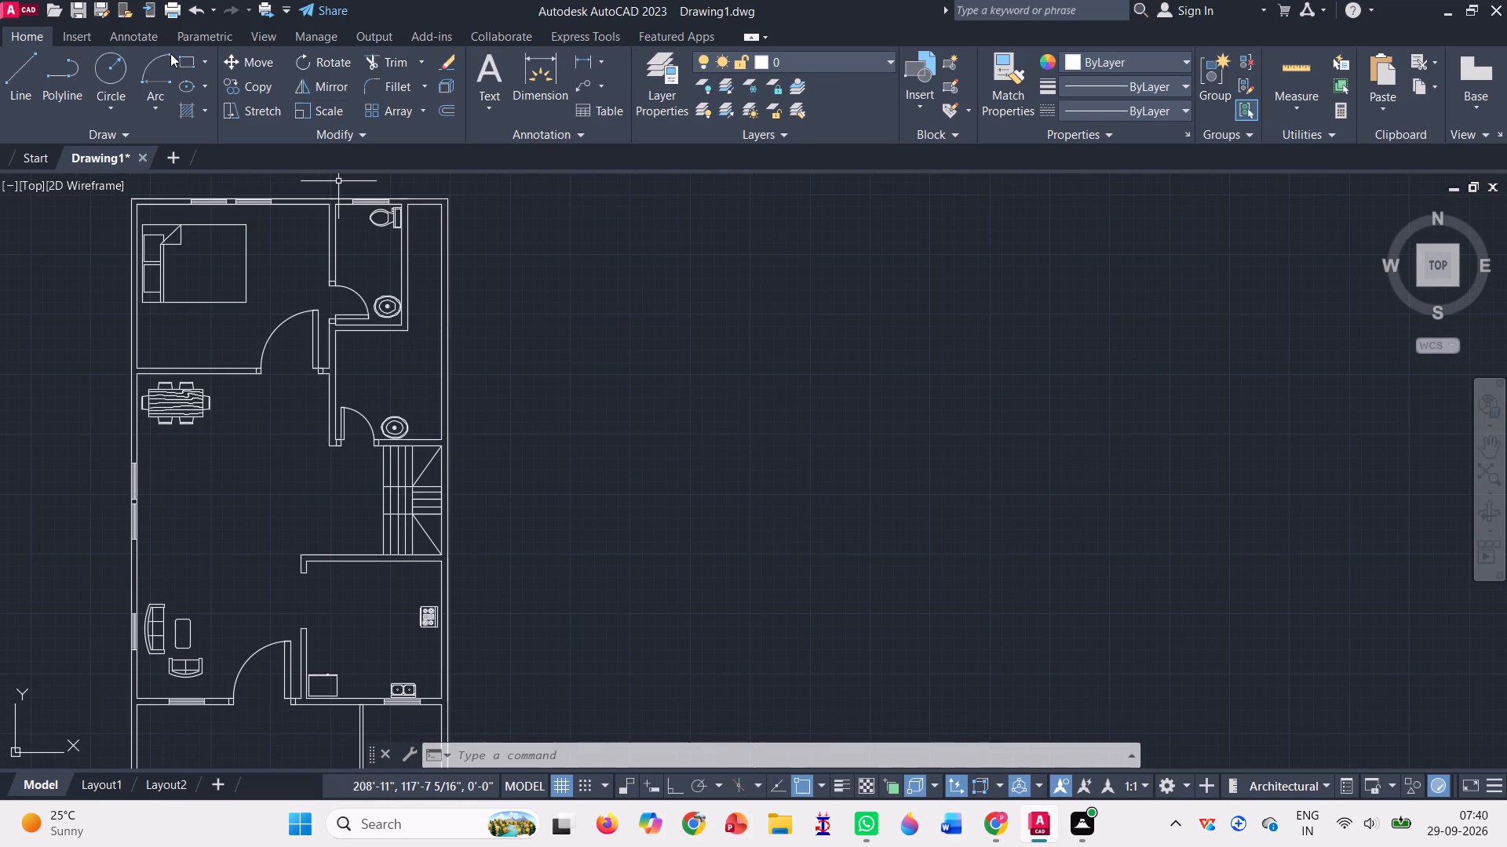
{"action": "left_click", "coordinate": [263, 90]}
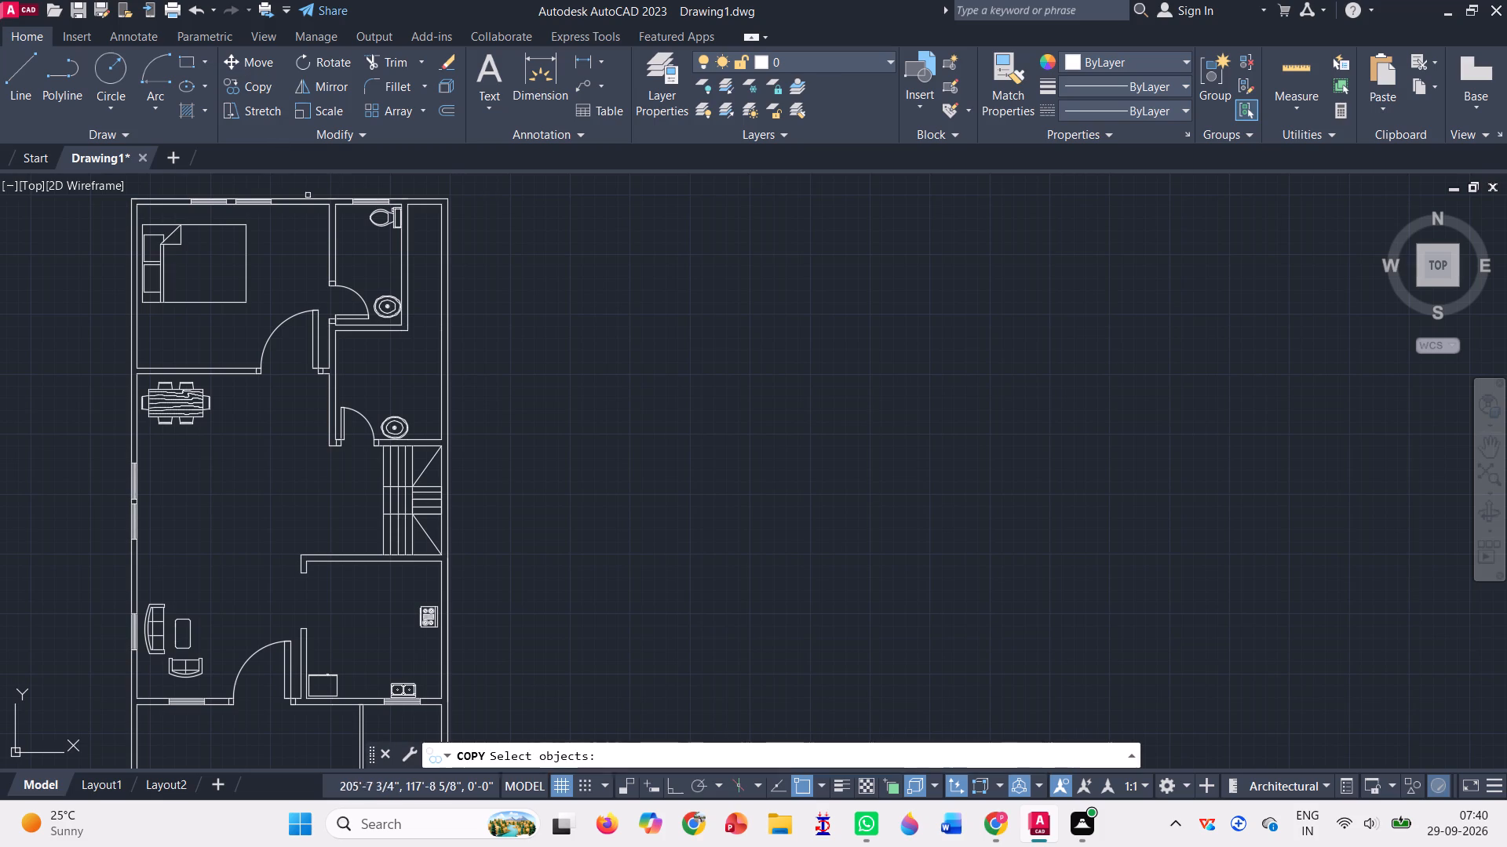
{"action": "left_click", "coordinate": [308, 198]}
{"action": "scroll", "coordinate": [335, 198], "scroll_direction": "up", "scroll_amount": 3}
{"action": "left_click", "coordinate": [367, 198]}
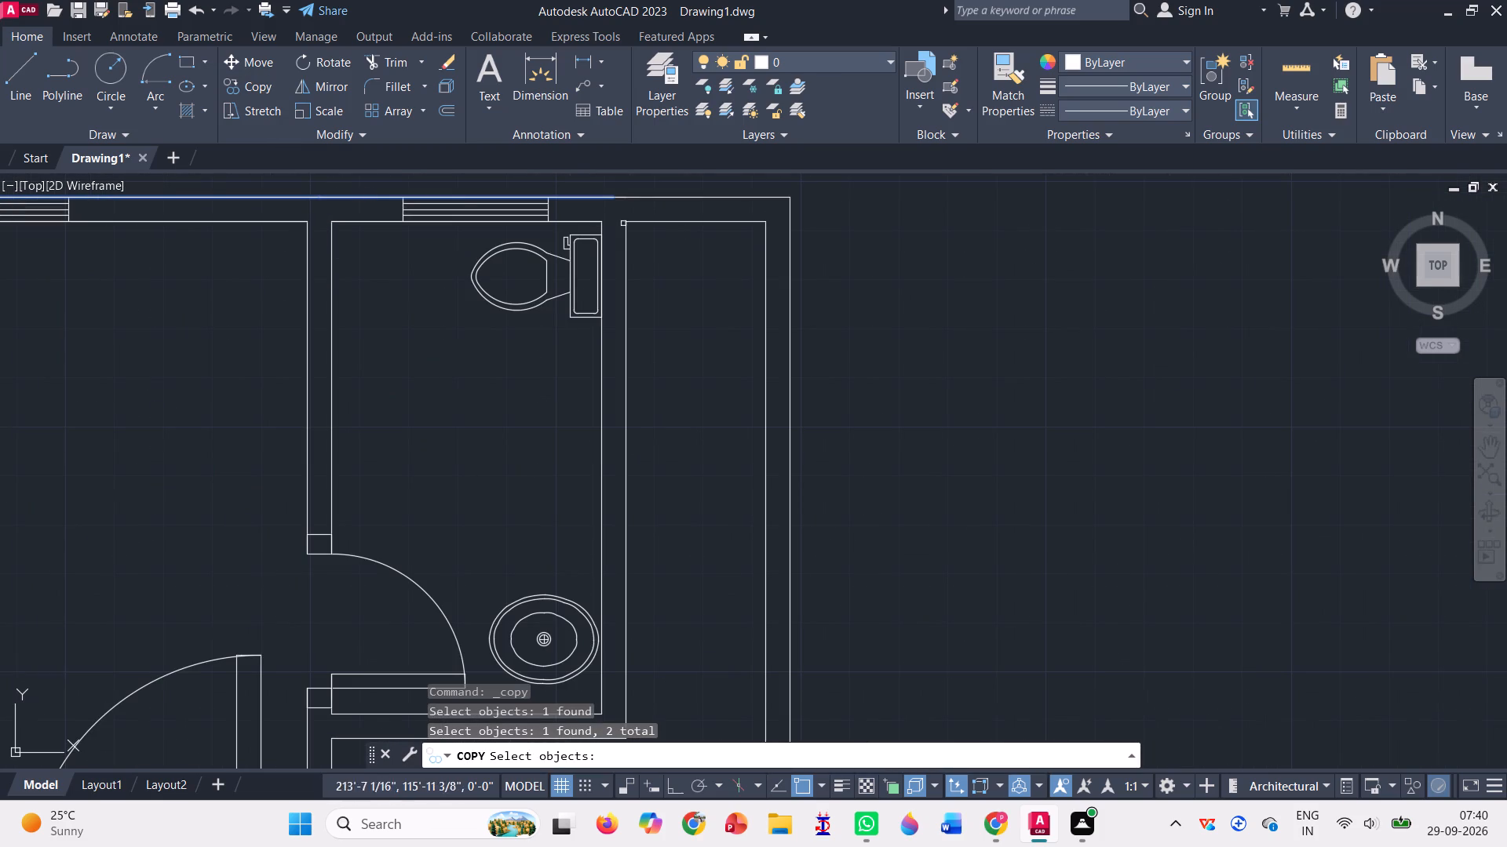
{"action": "left_click", "coordinate": [668, 198]}
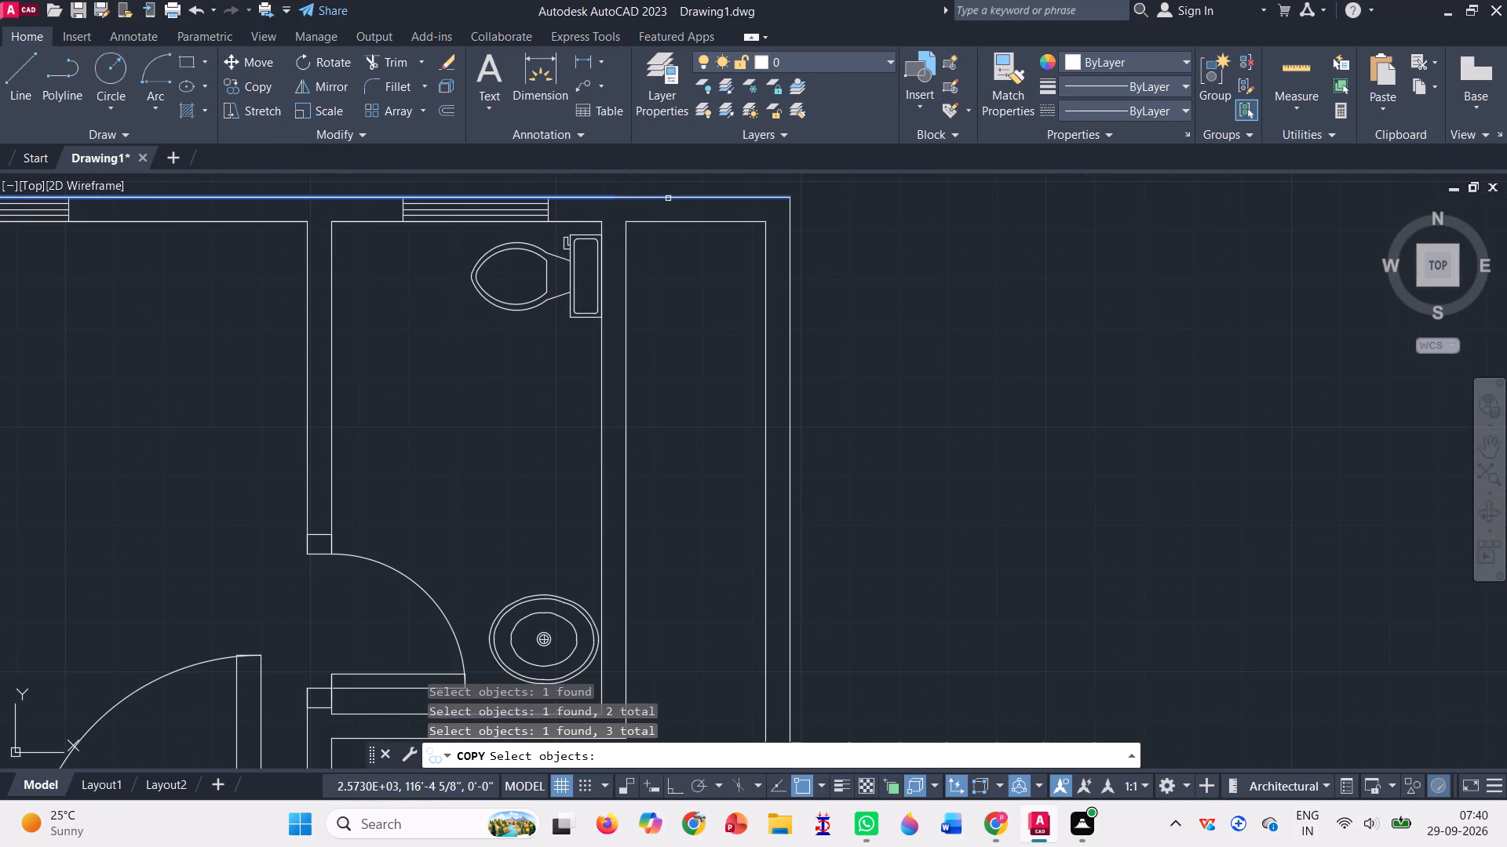
{"action": "left_click", "coordinate": [664, 224]}
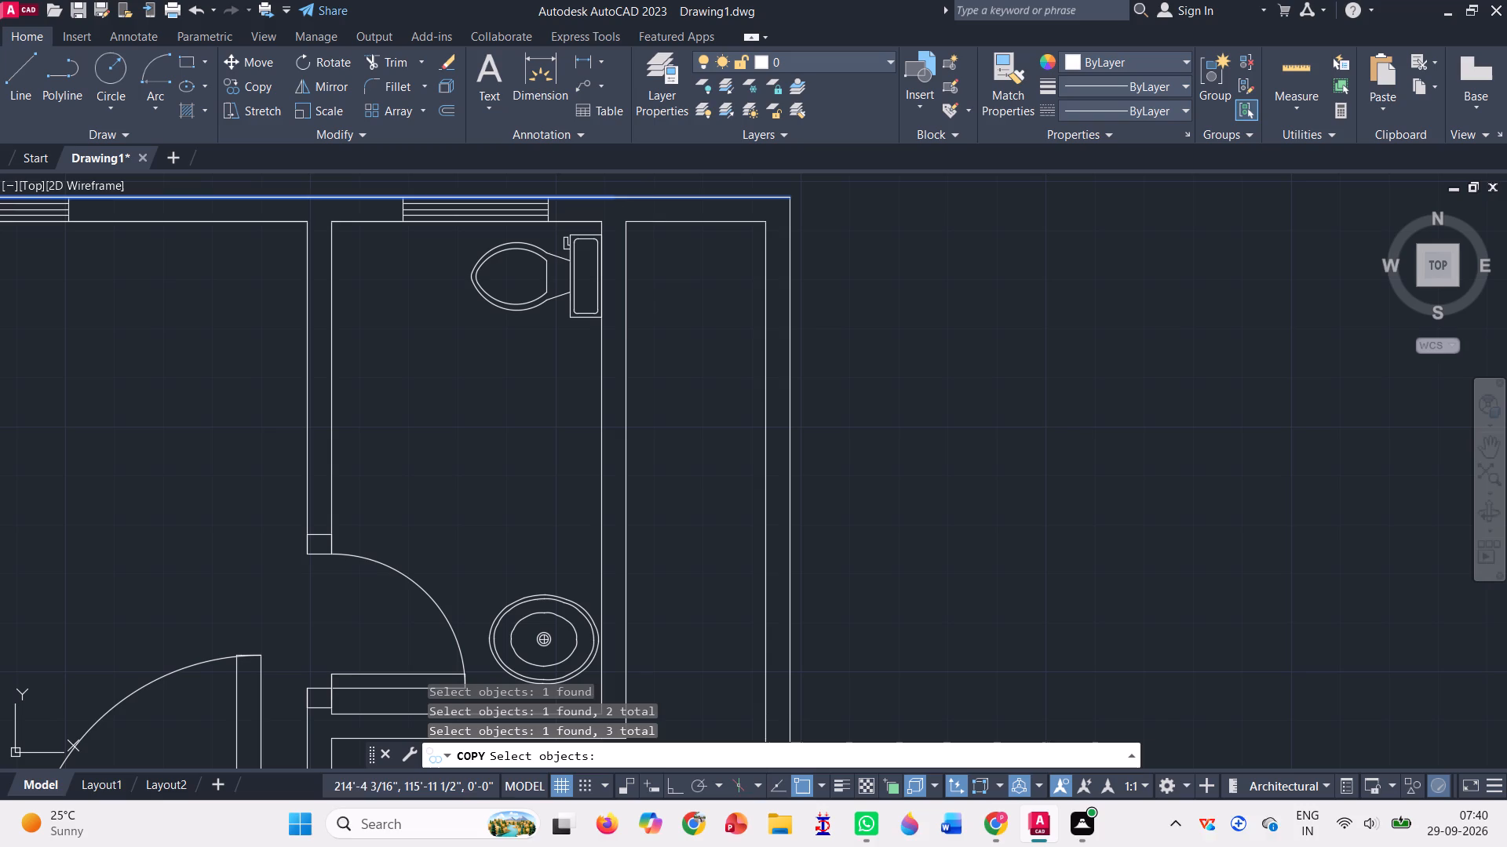
{"action": "left_click", "coordinate": [788, 253]}
{"action": "left_click", "coordinate": [766, 260]}
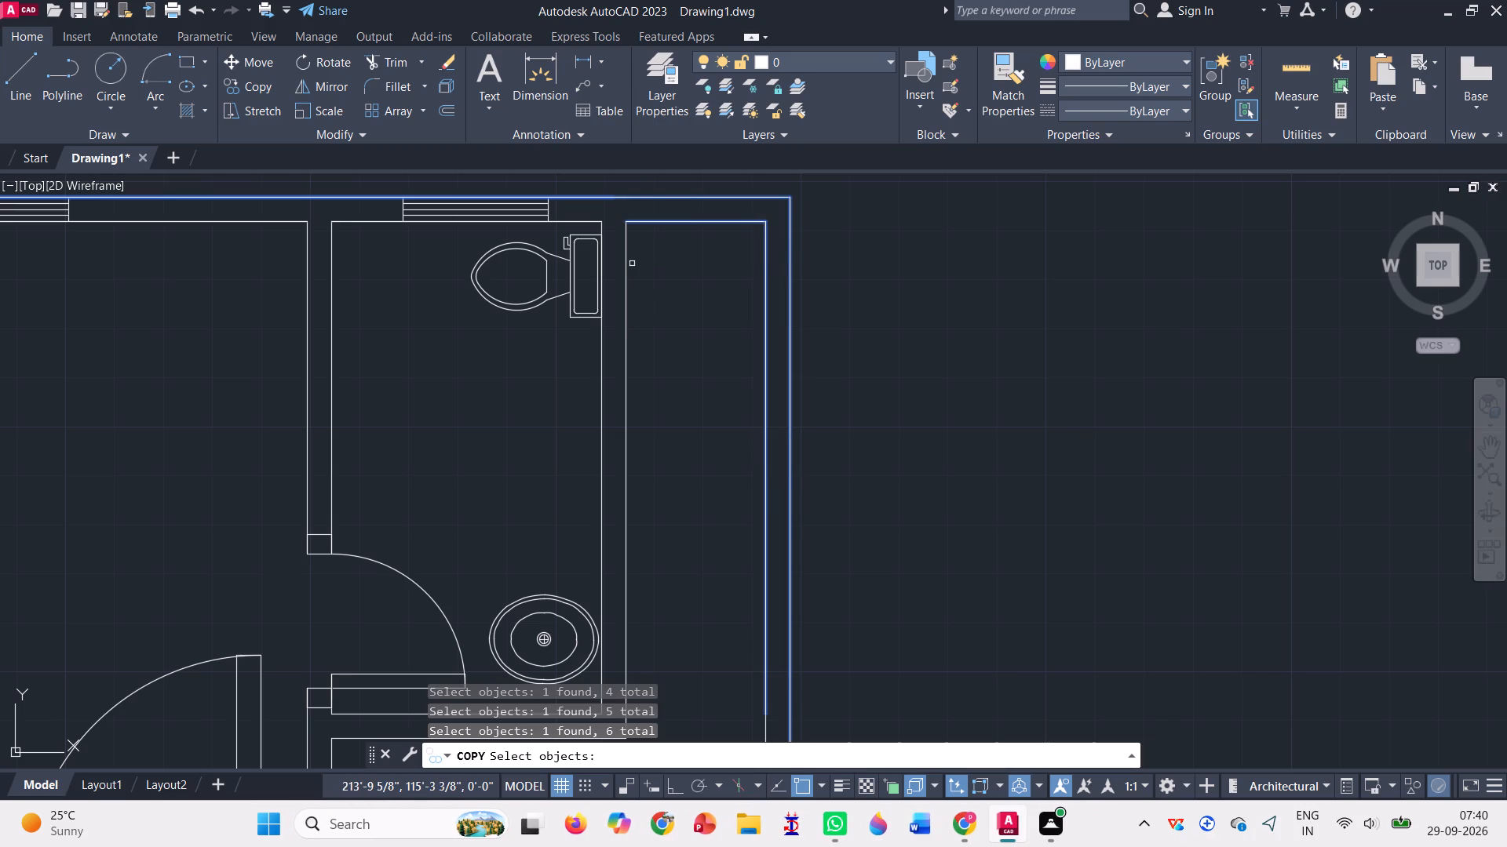
{"action": "left_click", "coordinate": [624, 264]}
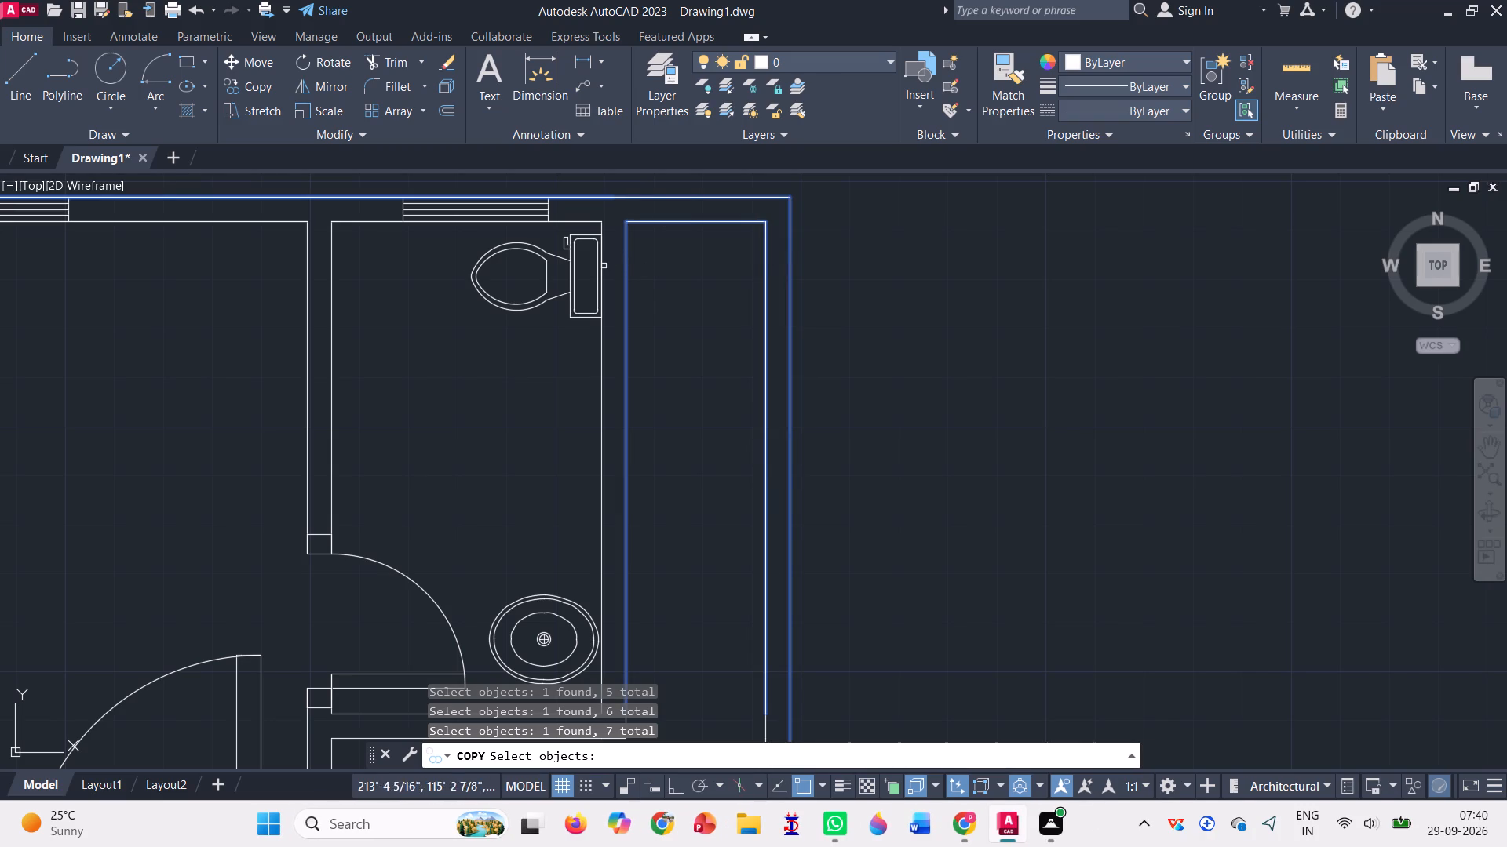
{"action": "left_click", "coordinate": [602, 338]}
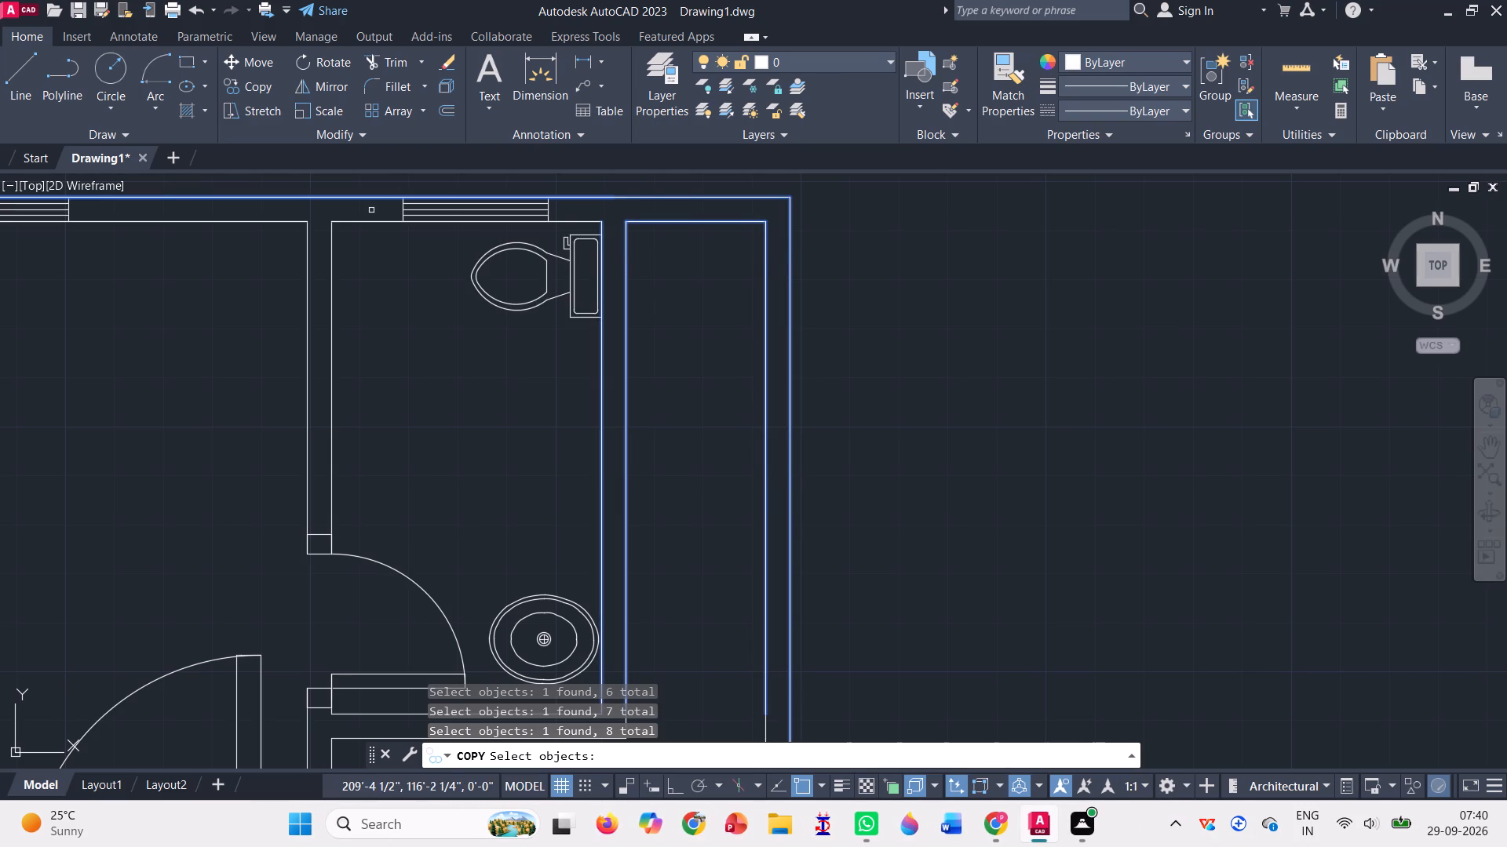
{"action": "left_click", "coordinate": [369, 220]}
{"action": "left_click", "coordinate": [407, 210]}
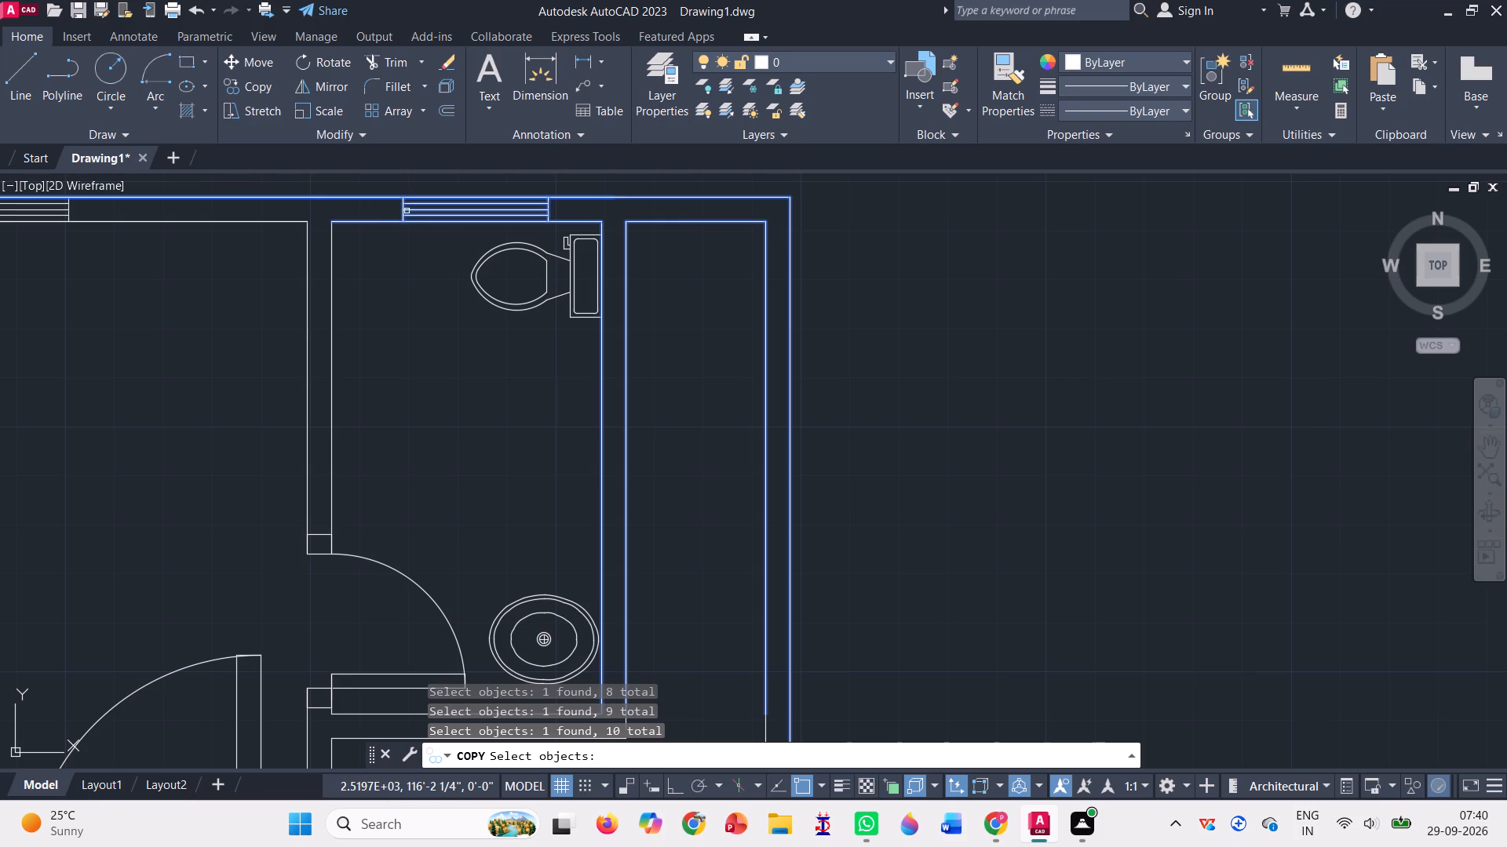
Add the two bedroom windows and the bedroom's top inner wall line to the copy selection.
{"action": "scroll", "coordinate": [341, 283], "scroll_direction": "down", "scroll_amount": 2}
{"action": "scroll", "coordinate": [177, 246], "scroll_direction": "up", "scroll_amount": 3}
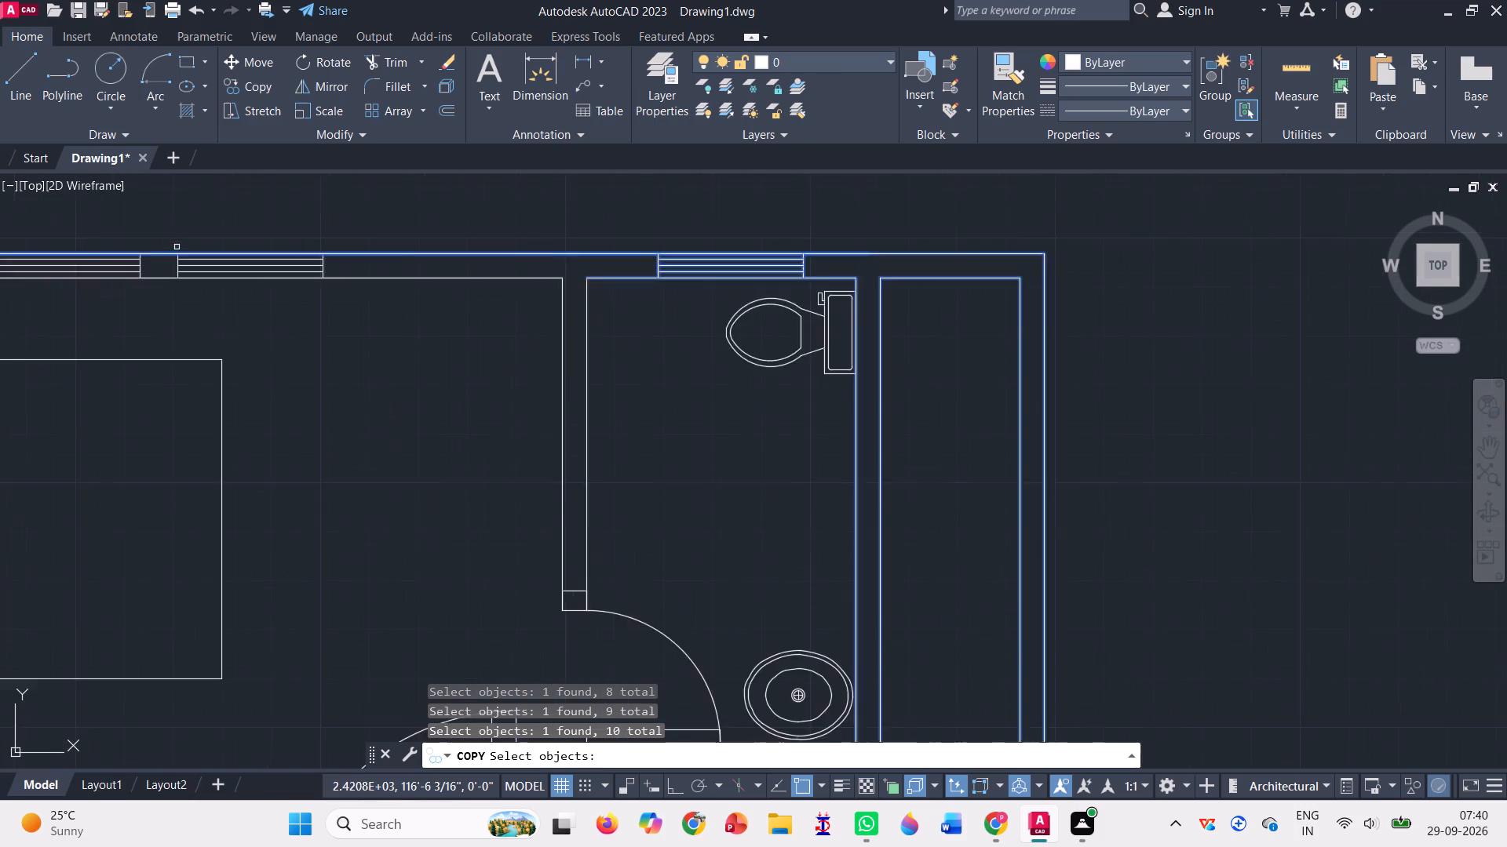
{"action": "left_click", "coordinate": [197, 286]}
{"action": "left_click", "coordinate": [96, 285]}
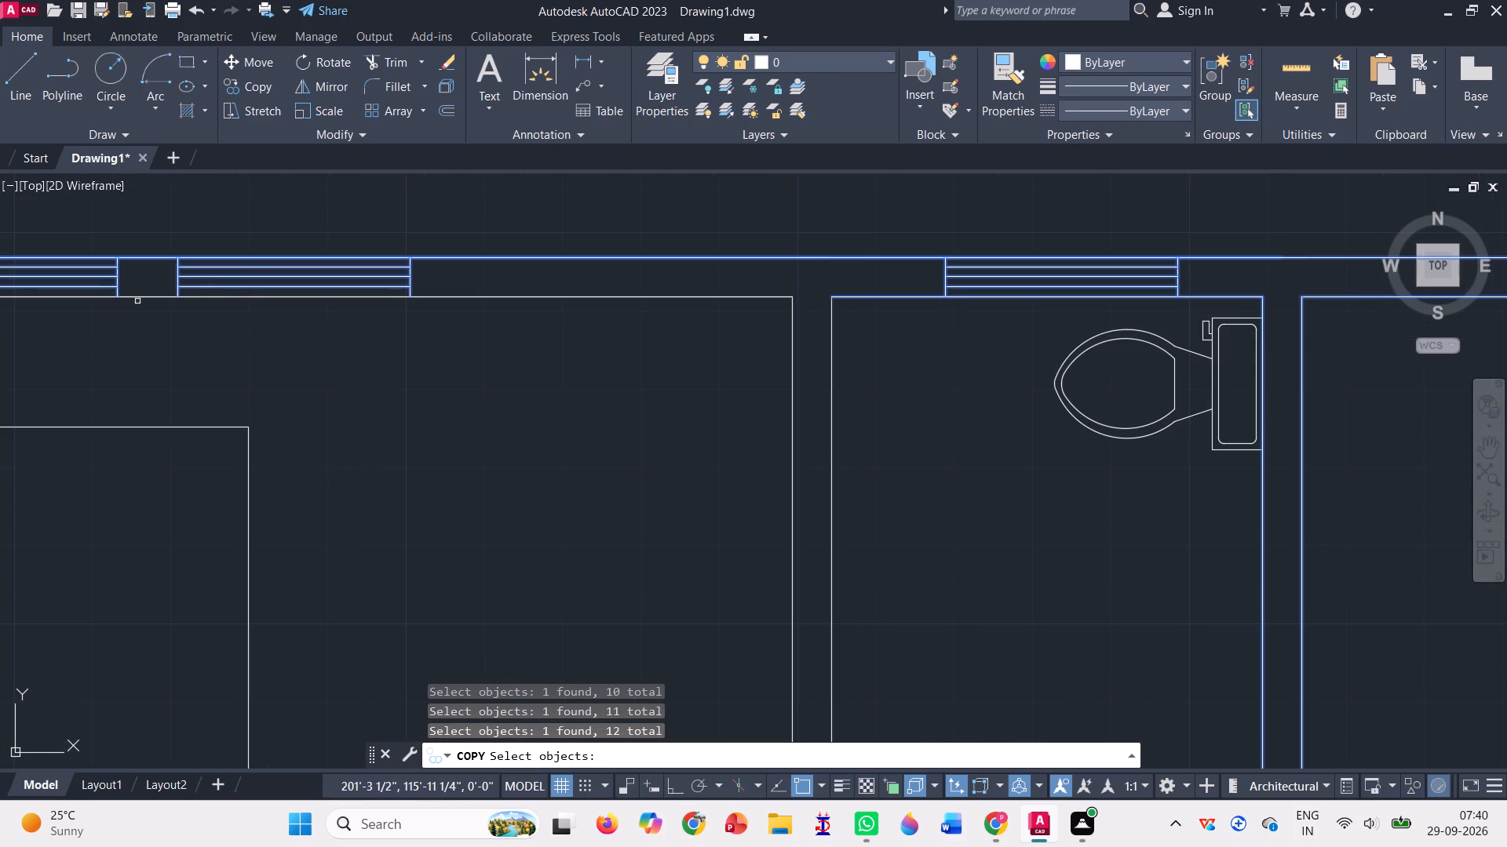
{"action": "left_click", "coordinate": [140, 298]}
{"action": "scroll", "coordinate": [352, 364], "scroll_direction": "down", "scroll_amount": 2}
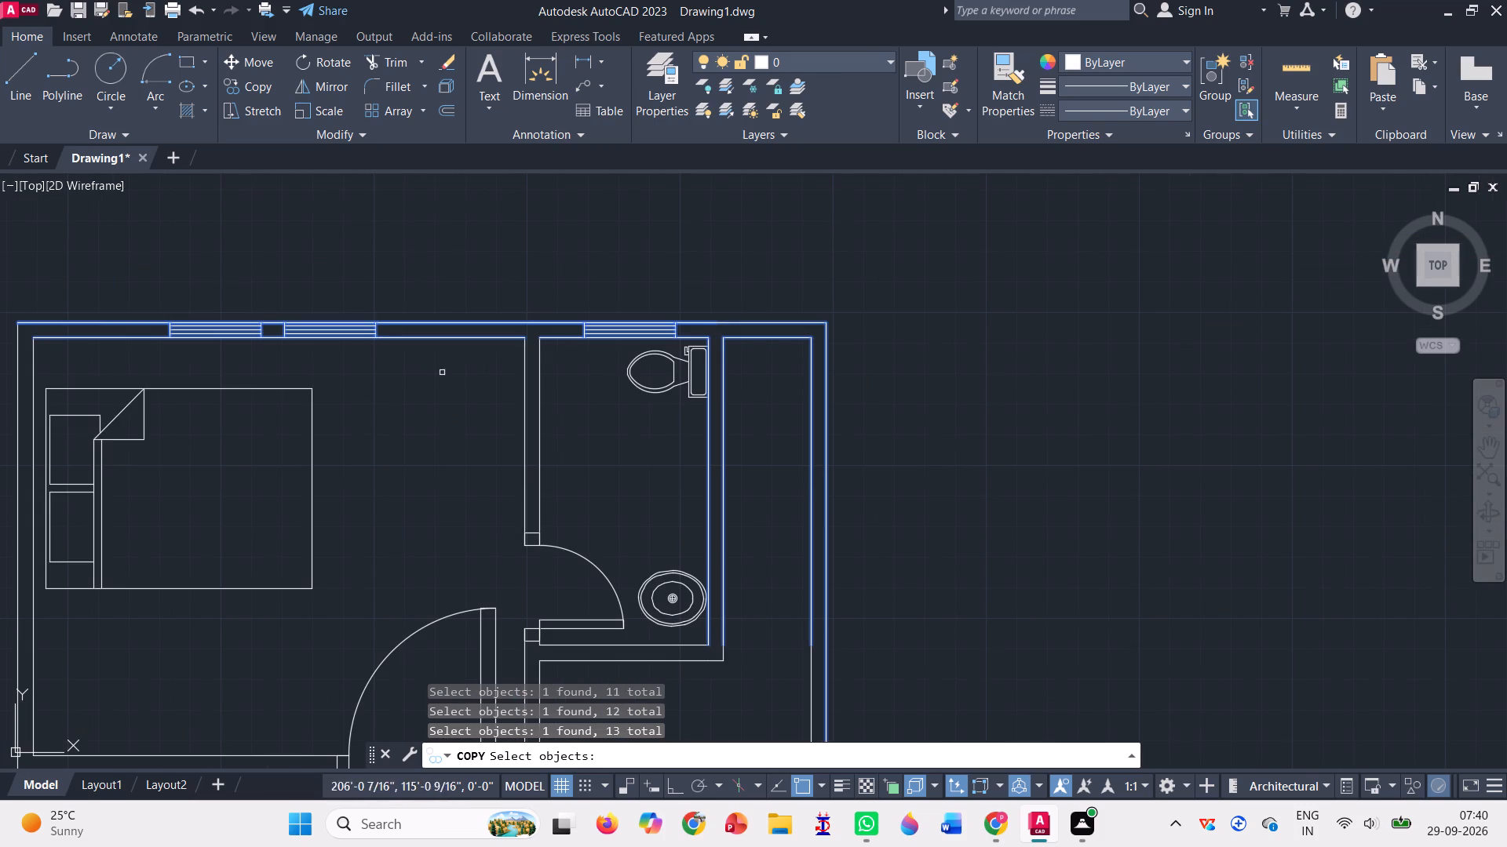
Add both lines of the wall between bedroom and toilet, the toilet fixture and its oval washbasin to the copy selection.
{"action": "scroll", "coordinate": [525, 394], "scroll_direction": "up", "scroll_amount": 3}
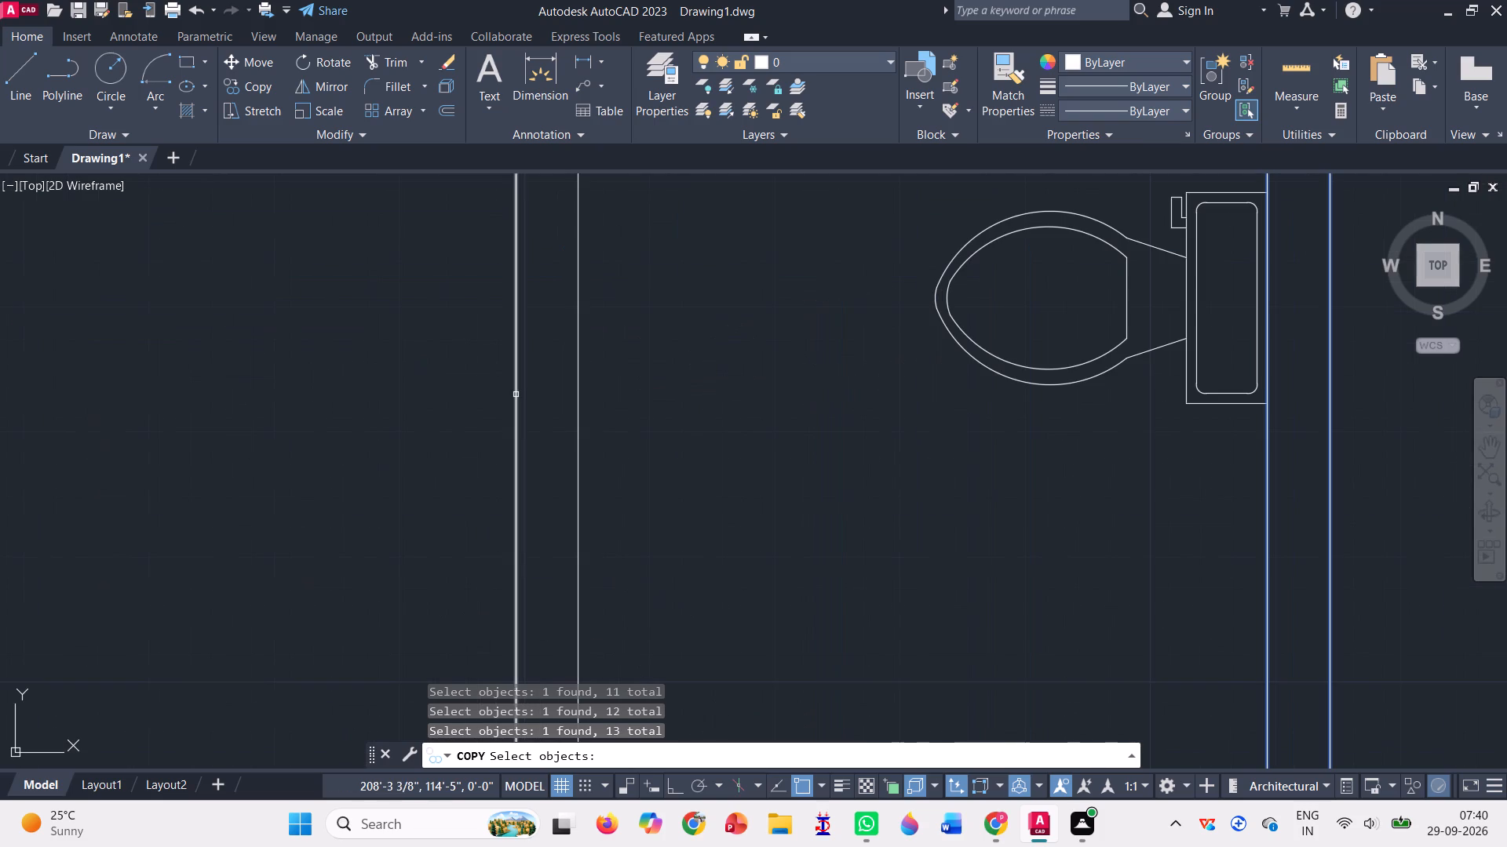
{"action": "left_click", "coordinate": [516, 394]}
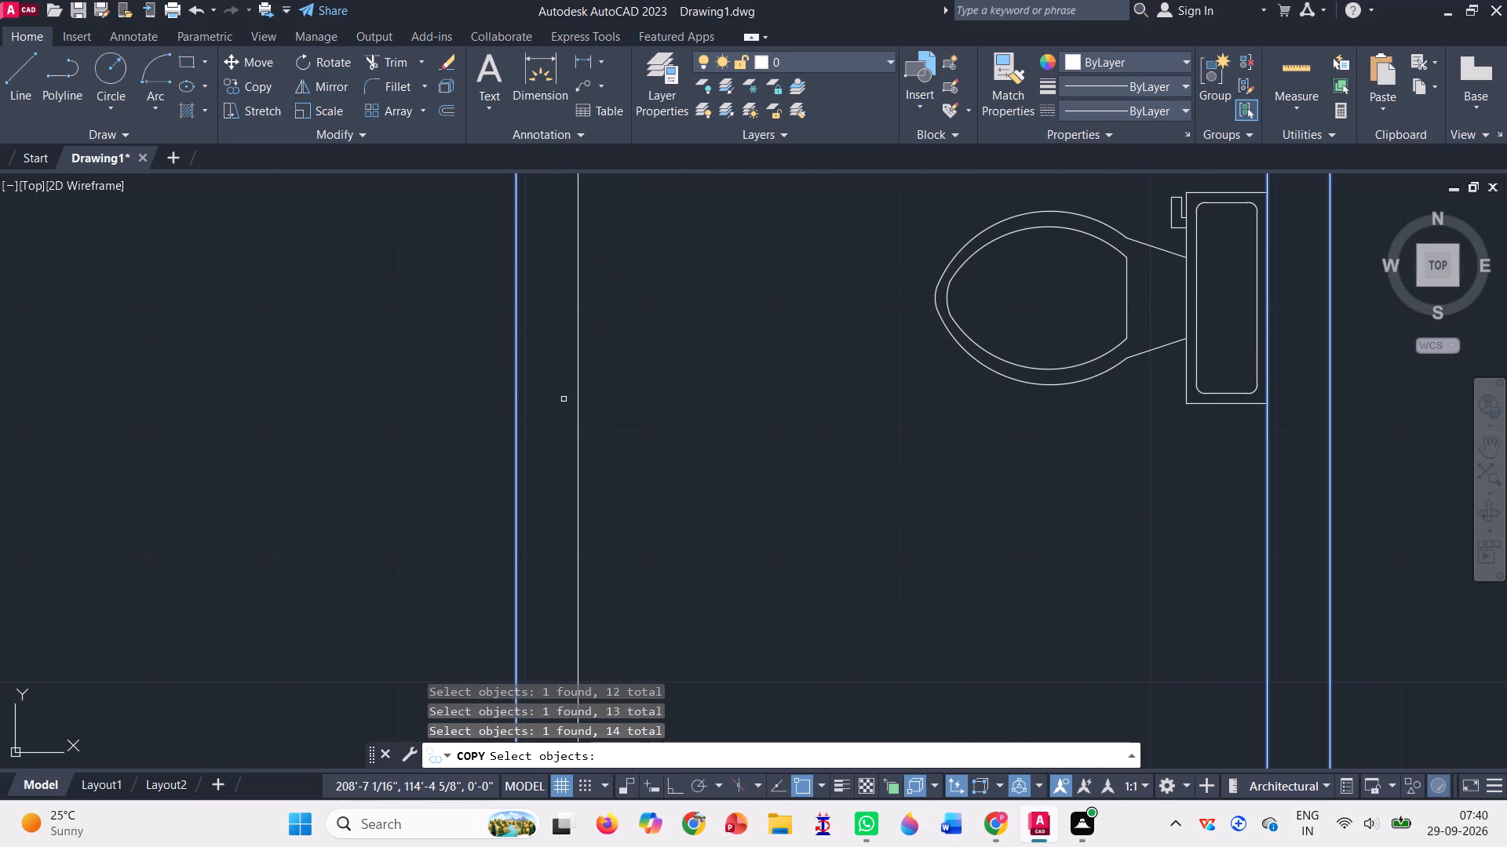
{"action": "left_click", "coordinate": [577, 396]}
{"action": "scroll", "coordinate": [564, 403], "scroll_direction": "down", "scroll_amount": 3}
{"action": "left_click", "coordinate": [684, 393]}
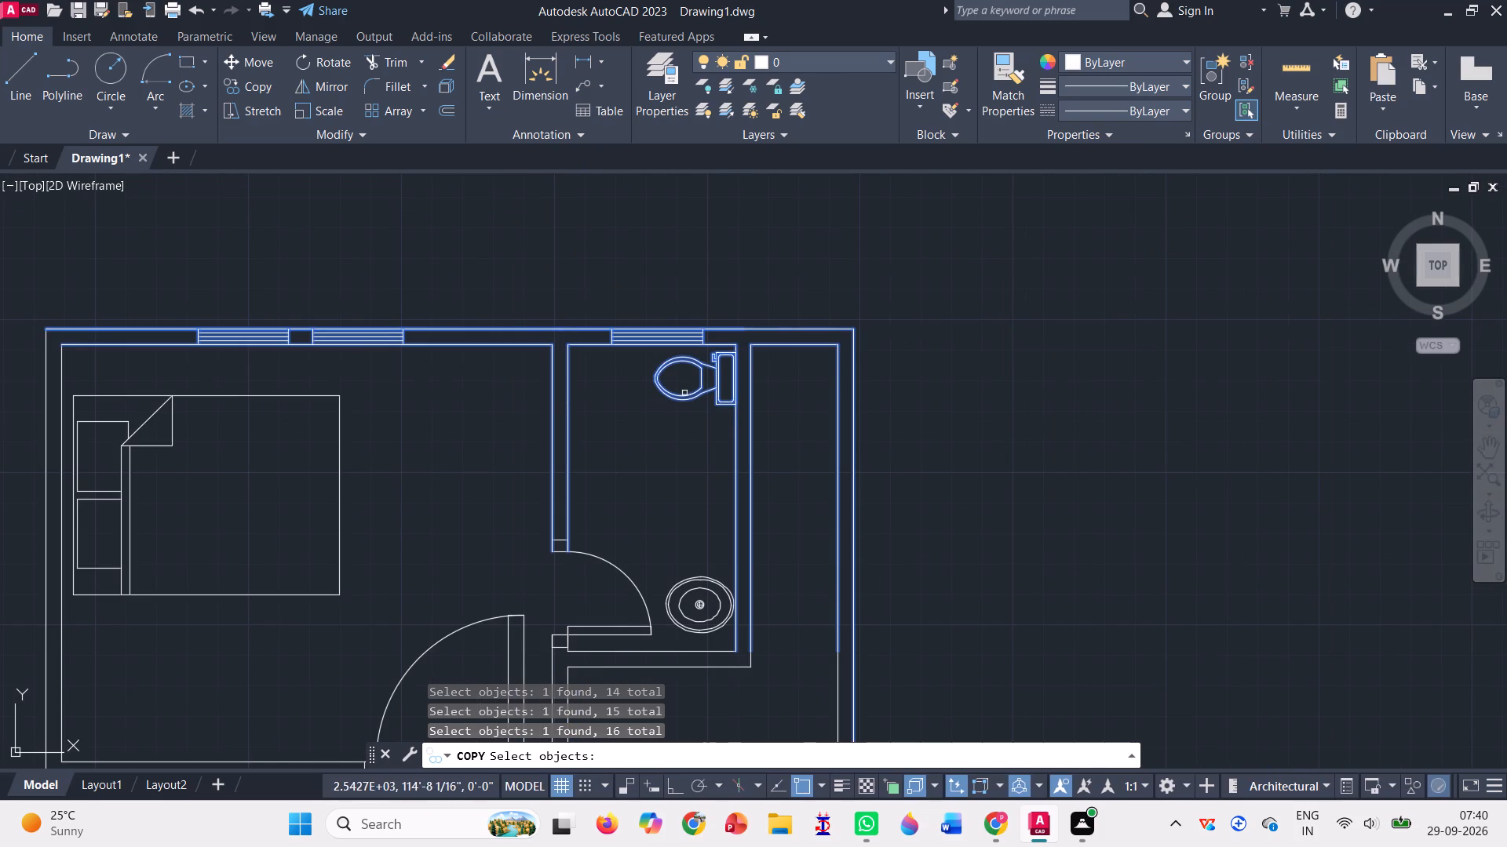
{"action": "left_click", "coordinate": [701, 606]}
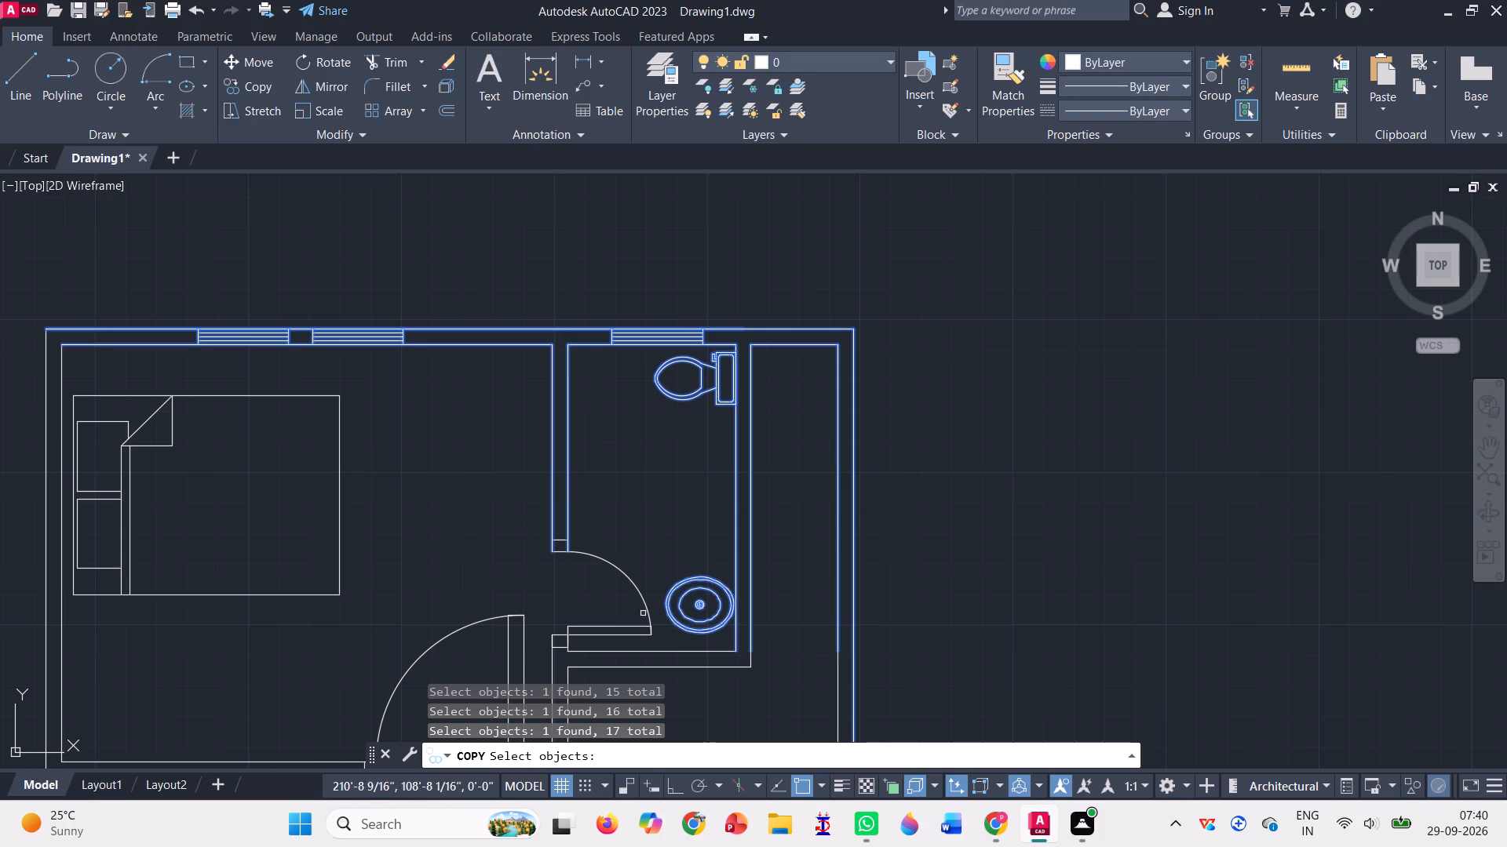
Add the toilet door with its swing, leaf and the frame pieces on both sides of the opening to the copy selection.
{"action": "scroll", "coordinate": [553, 558], "scroll_direction": "up", "scroll_amount": 3}
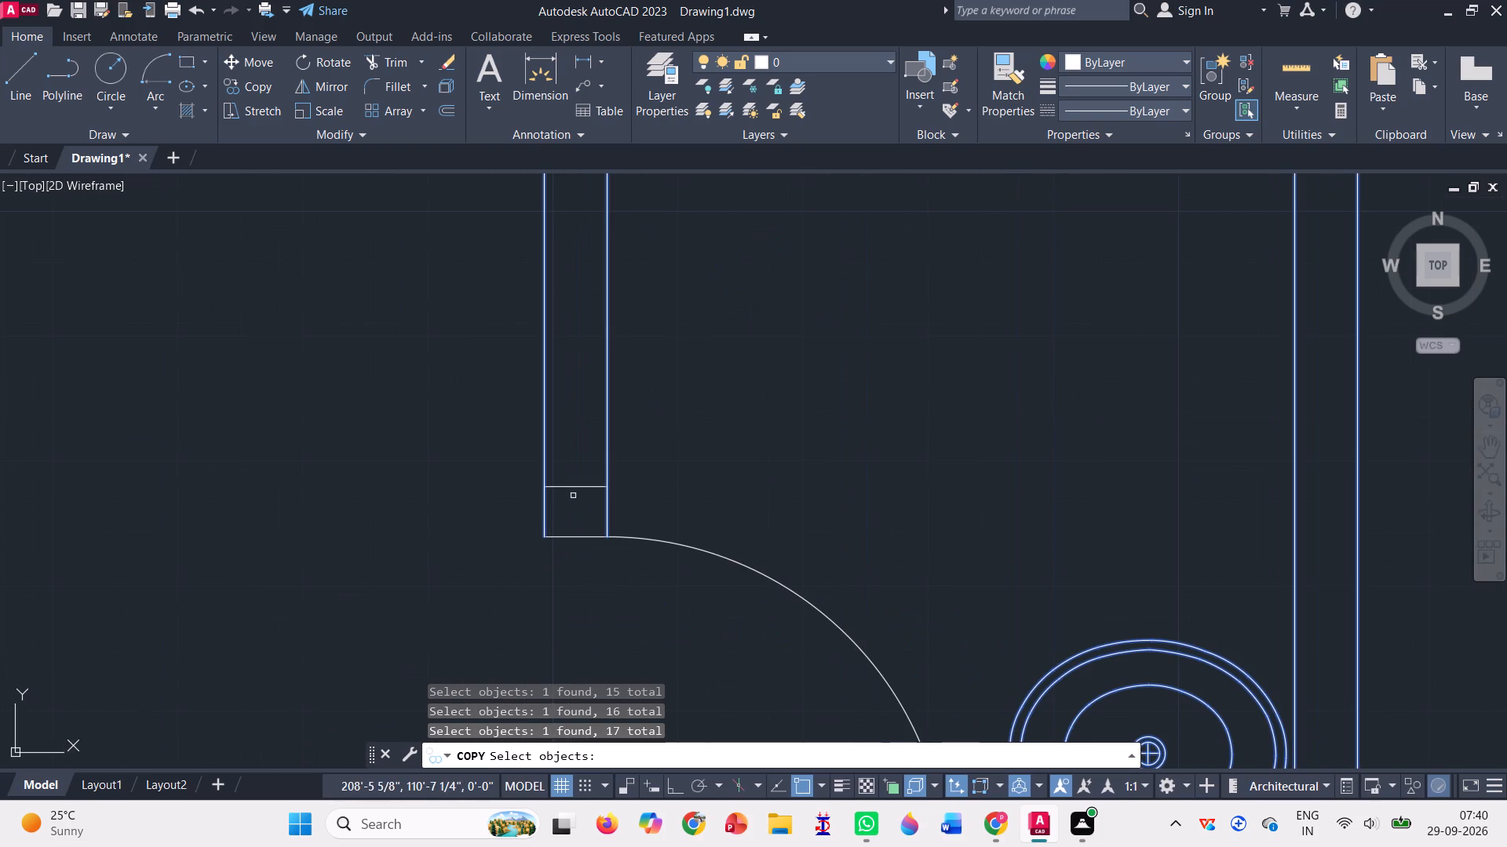
{"action": "left_click", "coordinate": [582, 486]}
{"action": "scroll", "coordinate": [542, 525], "scroll_direction": "down", "scroll_amount": 1}
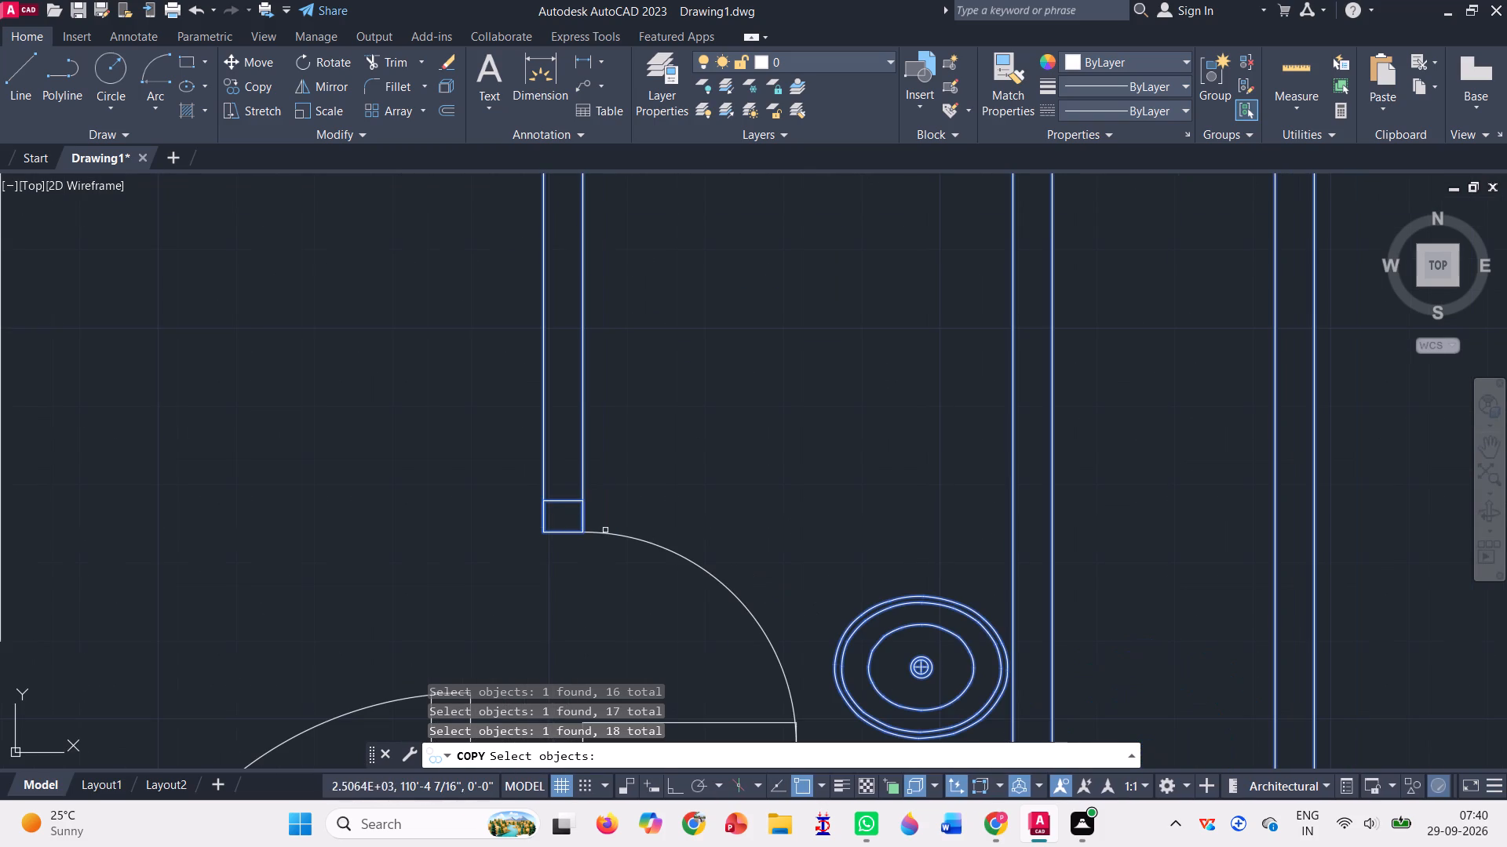
{"action": "left_click", "coordinate": [605, 531]}
{"action": "scroll", "coordinate": [670, 479], "scroll_direction": "down", "scroll_amount": 2}
{"action": "scroll", "coordinate": [638, 620], "scroll_direction": "up", "scroll_amount": 3}
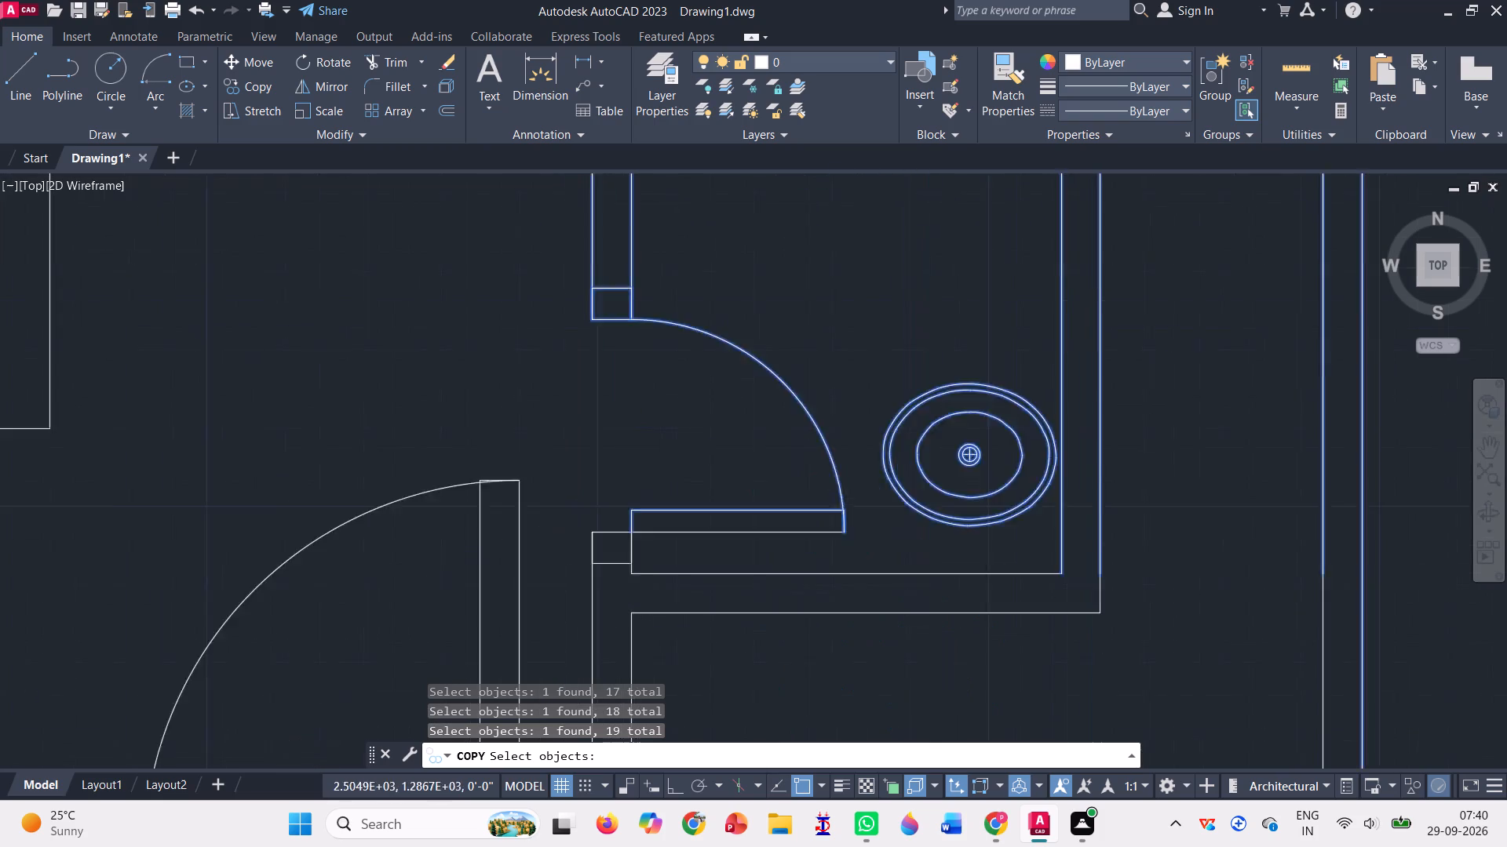
{"action": "scroll", "coordinate": [670, 493], "scroll_direction": "up", "scroll_amount": 2}
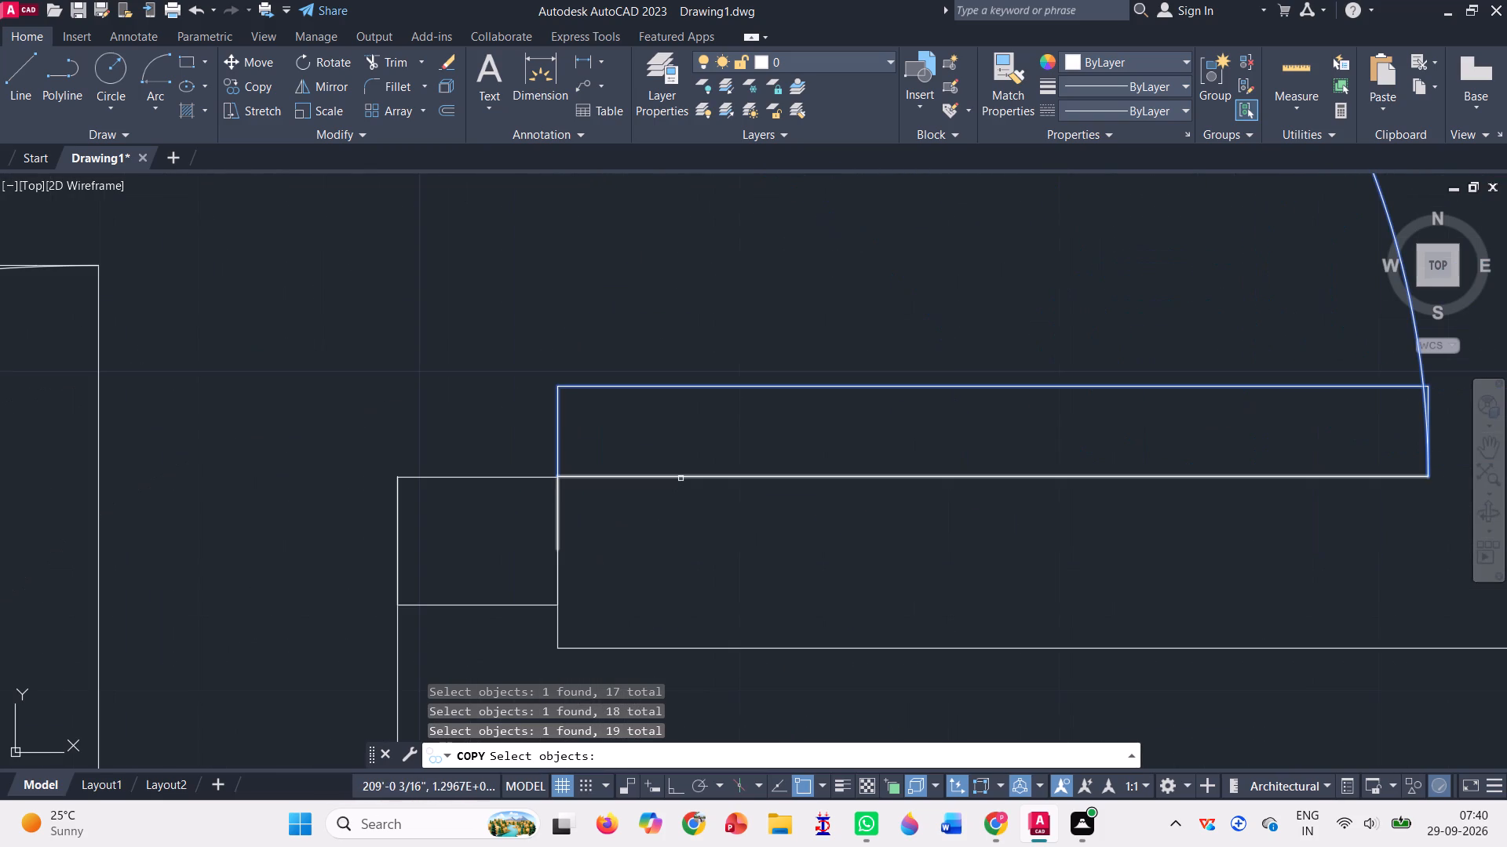
{"action": "left_click", "coordinate": [681, 478]}
{"action": "left_click", "coordinate": [519, 477]}
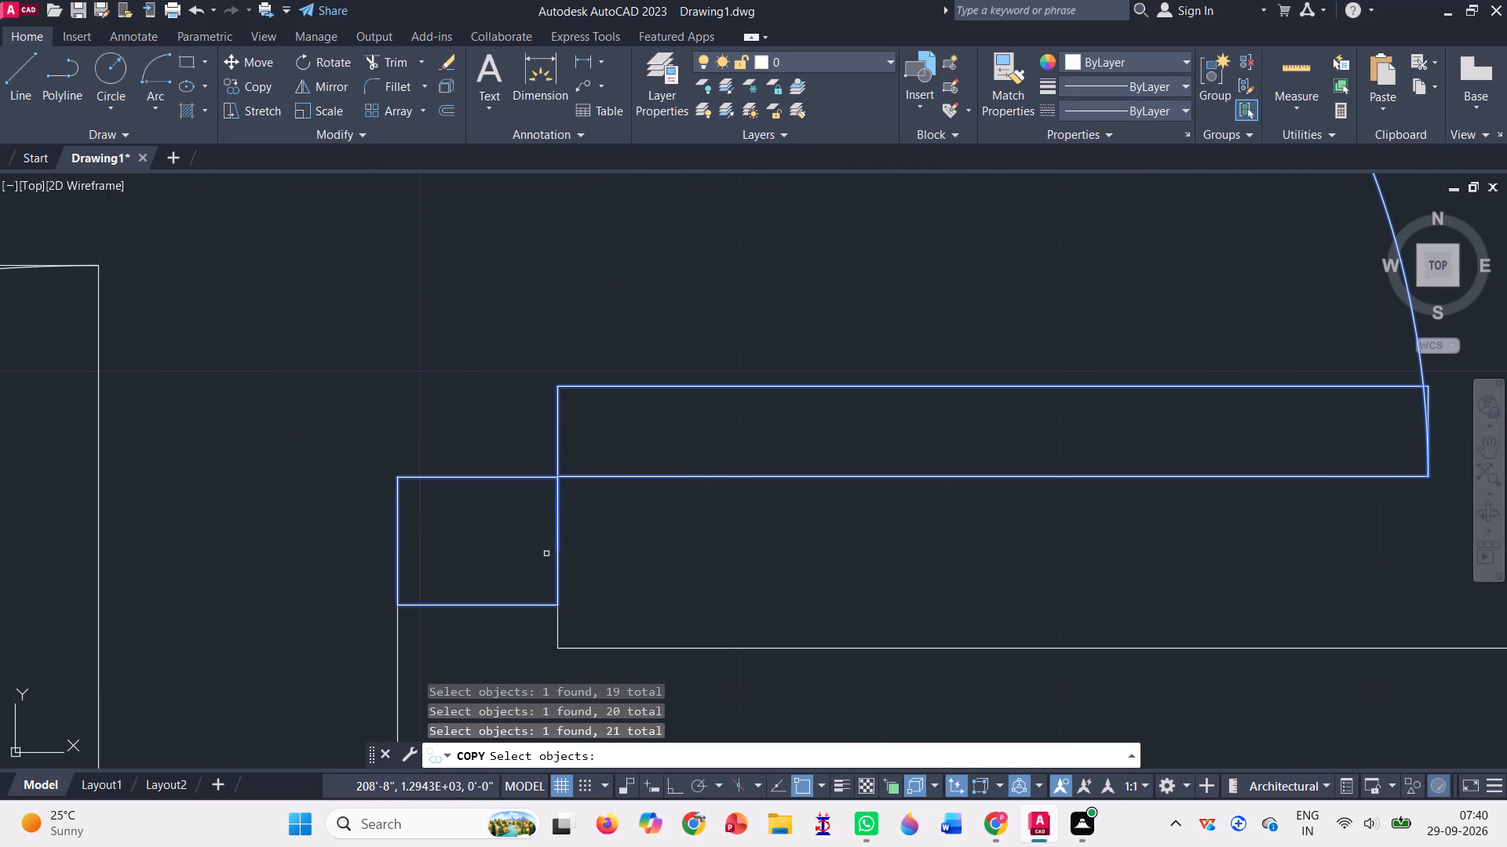
Add the toilet's bottom wall lines with their corner pieces and the rest of the right outer wall's inner line to the copy selection.
{"action": "scroll", "coordinate": [550, 564], "scroll_direction": "down", "scroll_amount": 5}
{"action": "scroll", "coordinate": [614, 587], "scroll_direction": "up", "scroll_amount": 1}
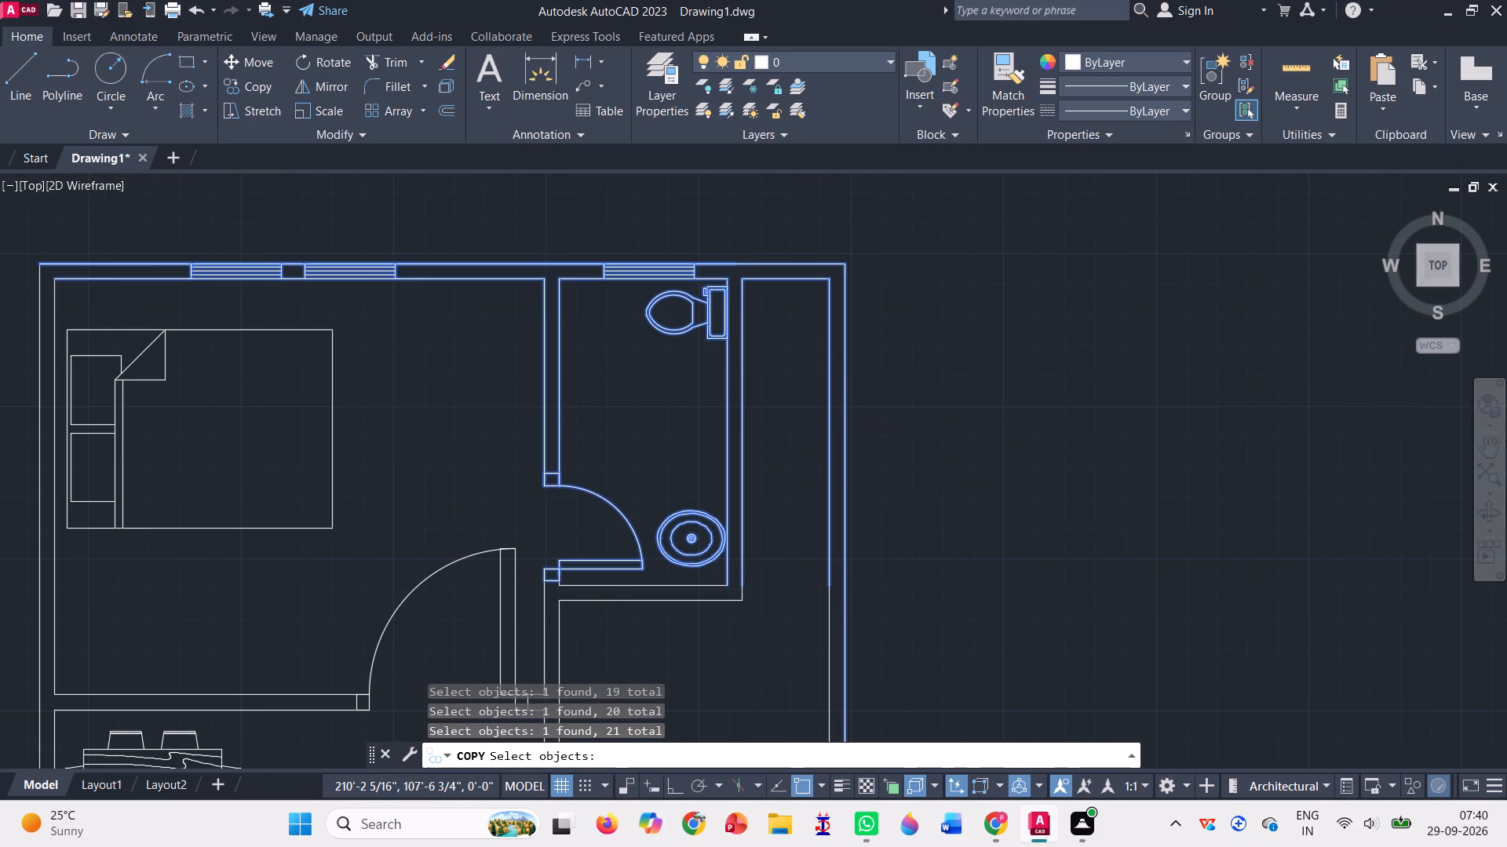
{"action": "left_click", "coordinate": [618, 583]}
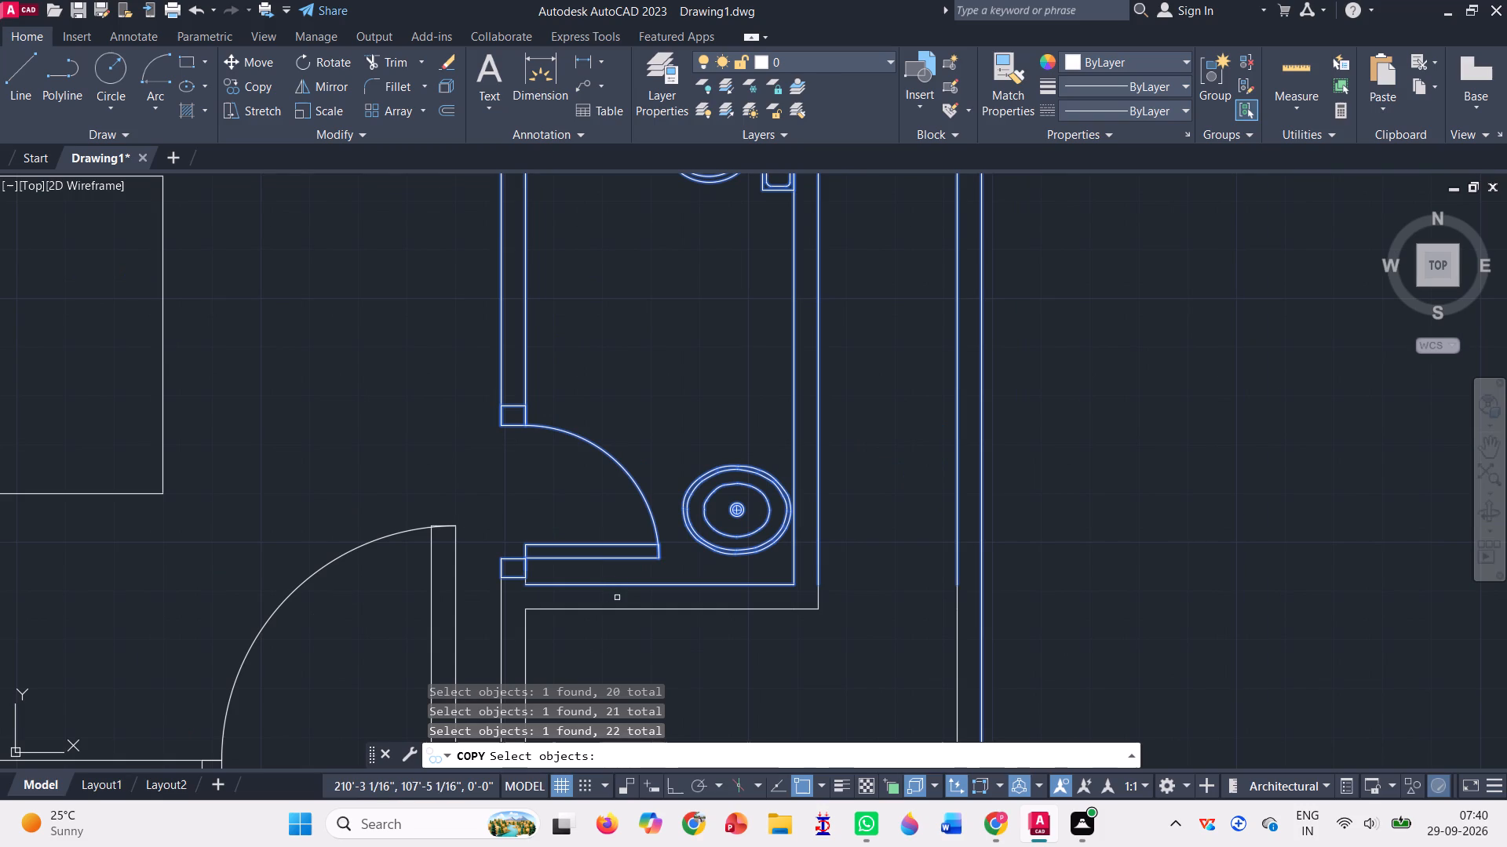
{"action": "left_click", "coordinate": [626, 609]}
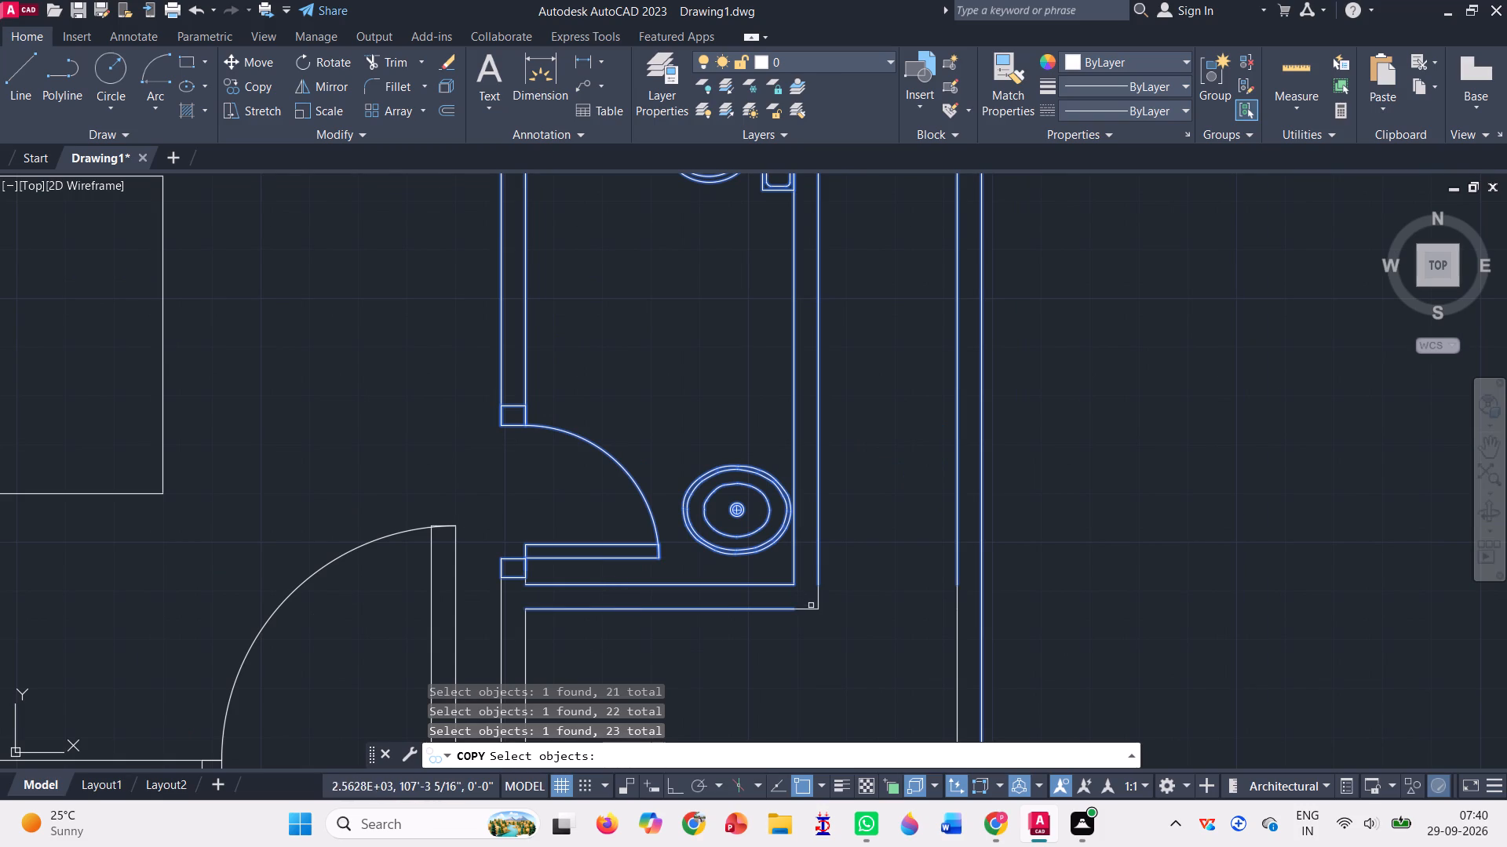
{"action": "left_click", "coordinate": [813, 608]}
{"action": "left_click", "coordinate": [816, 598]}
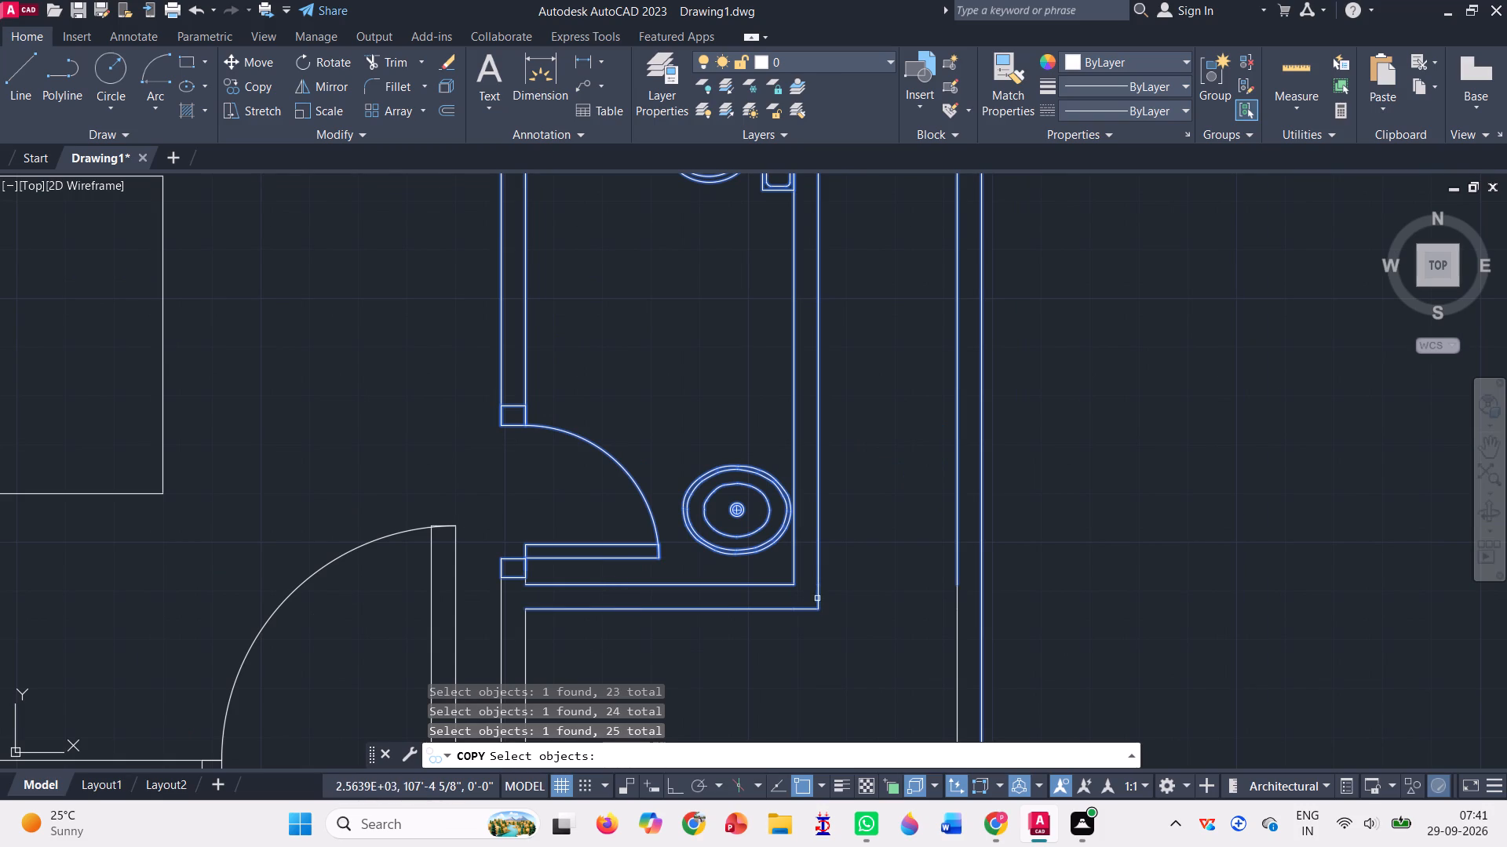
{"action": "scroll", "coordinate": [852, 568], "scroll_direction": "down", "scroll_amount": 1}
{"action": "left_click", "coordinate": [918, 623]}
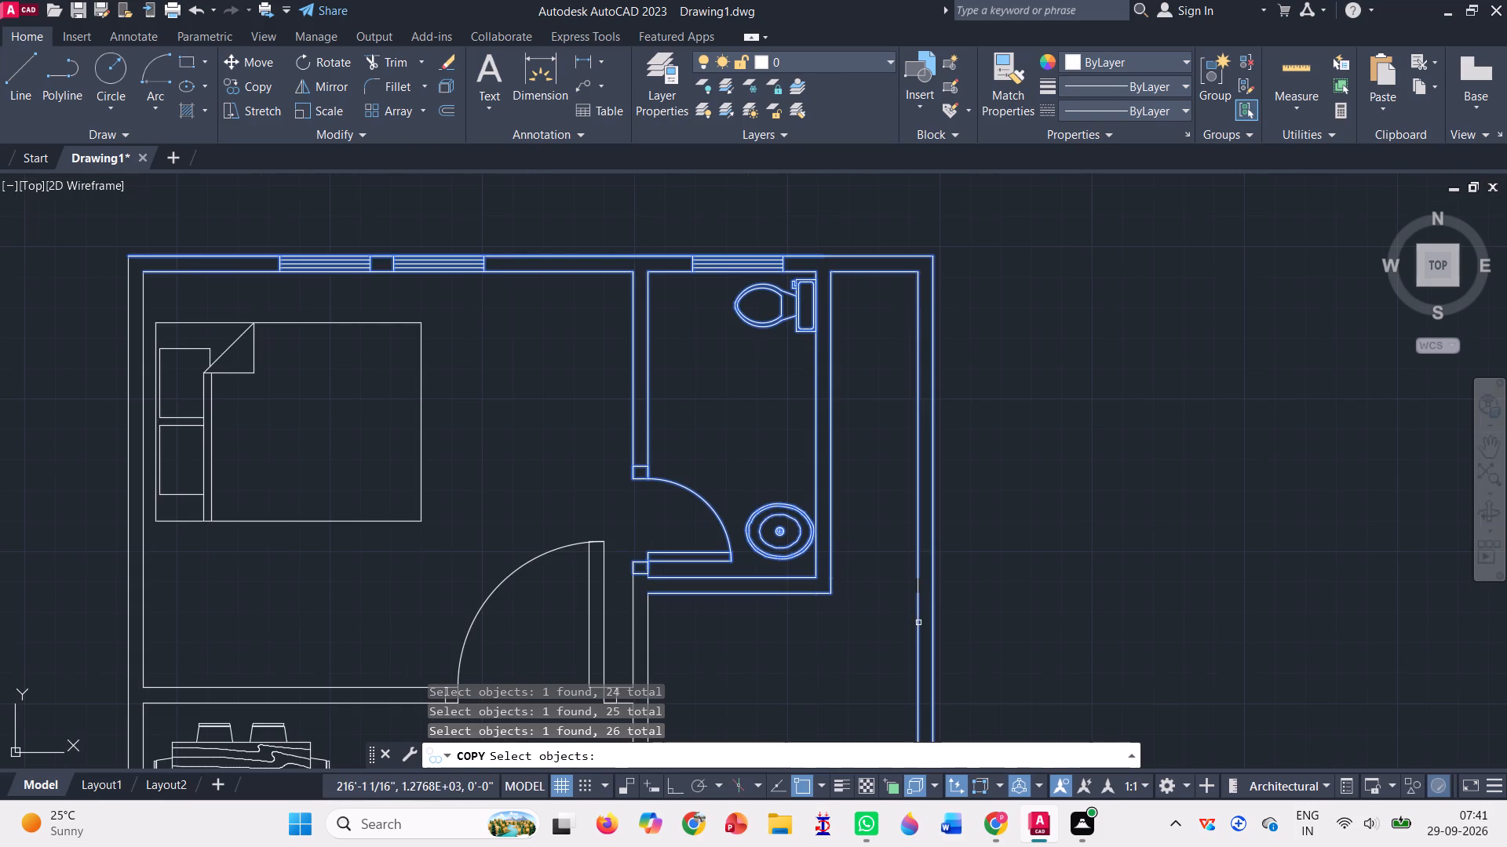
{"action": "scroll", "coordinate": [918, 590], "scroll_direction": "up", "scroll_amount": 2}
{"action": "left_click", "coordinate": [918, 590]}
{"action": "scroll", "coordinate": [899, 554], "scroll_direction": "down", "scroll_amount": 4}
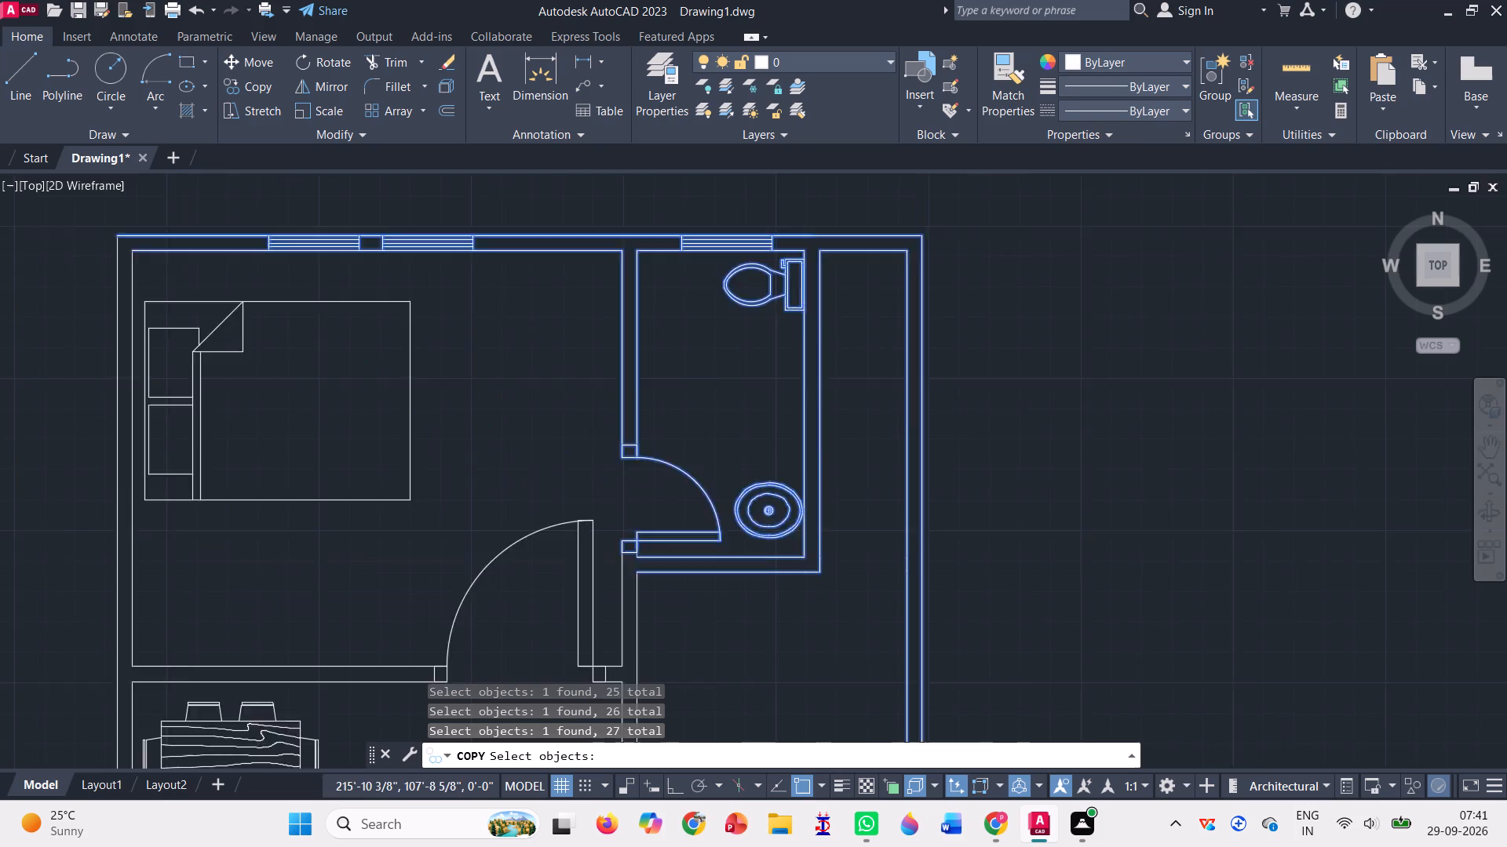
Add the wall lines below the toilet door, the short wall beside the bedroom door, and the bedroom door with its frame to the copy selection.
{"action": "scroll", "coordinate": [812, 595], "scroll_direction": "up", "scroll_amount": 4}
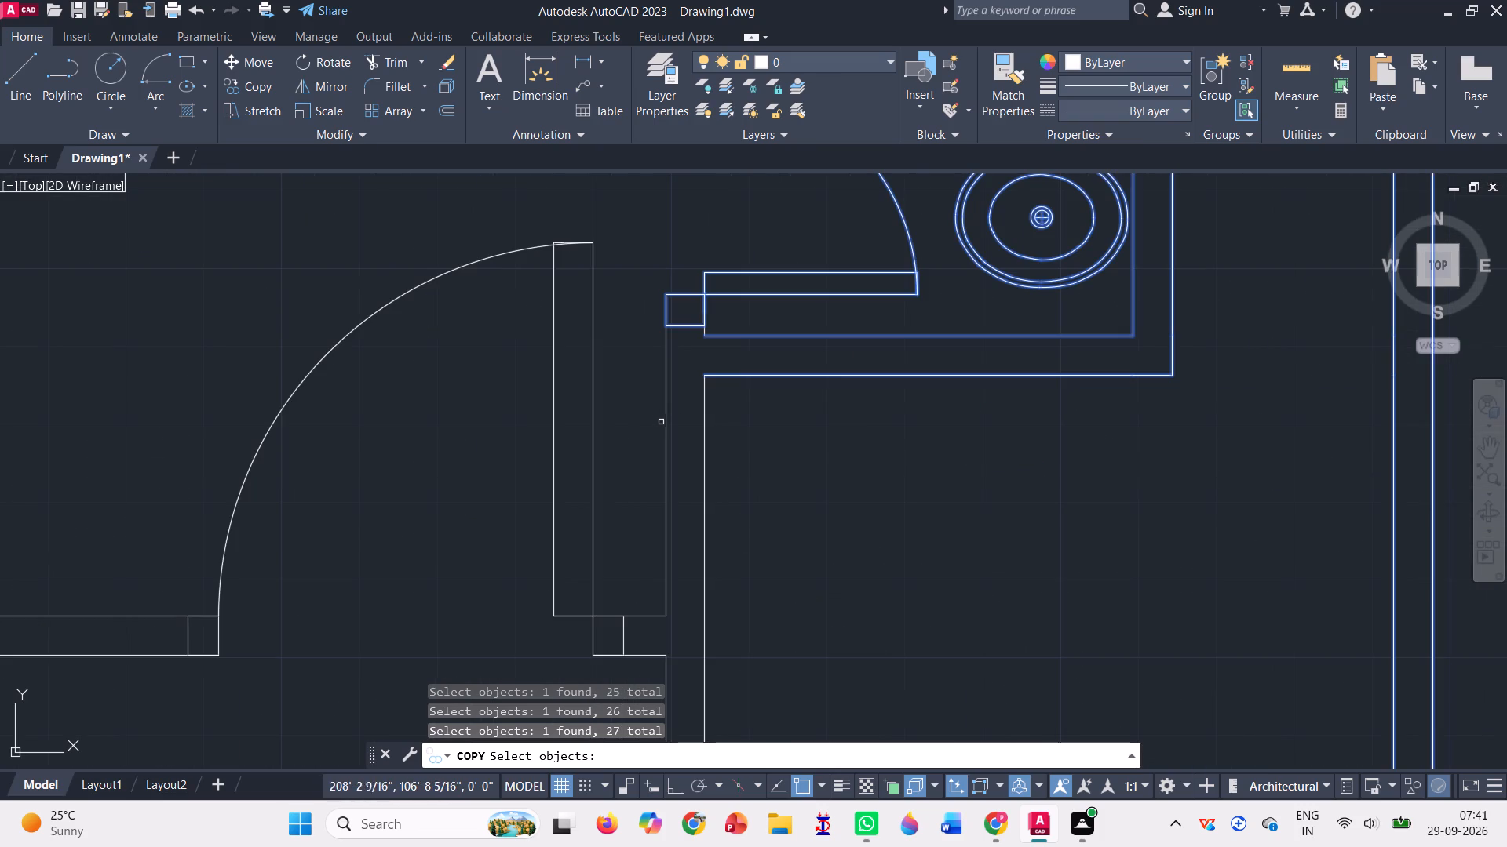
{"action": "left_click", "coordinate": [664, 423]}
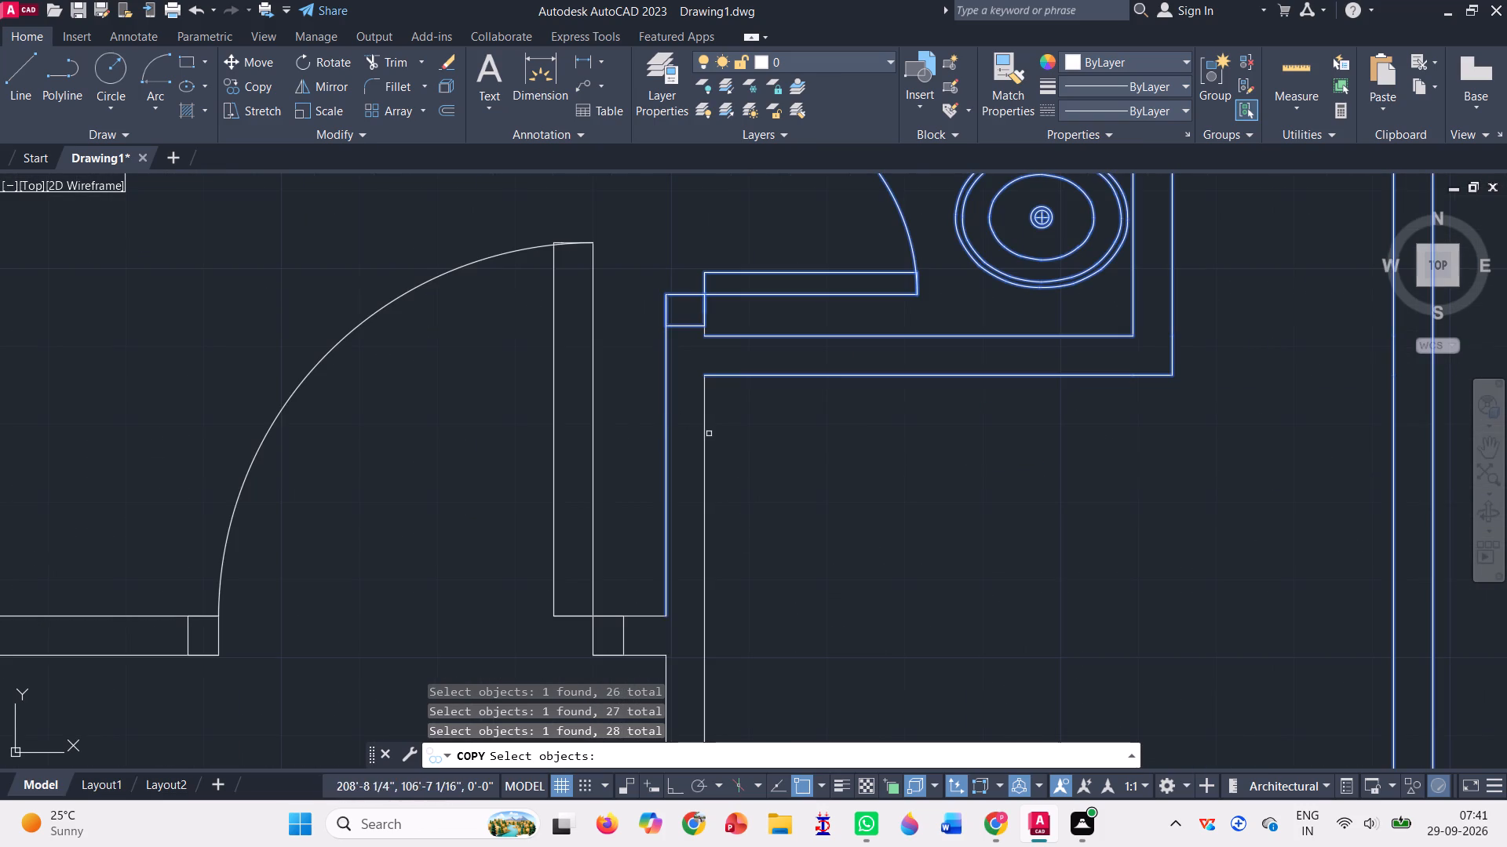
{"action": "left_click", "coordinate": [702, 431]}
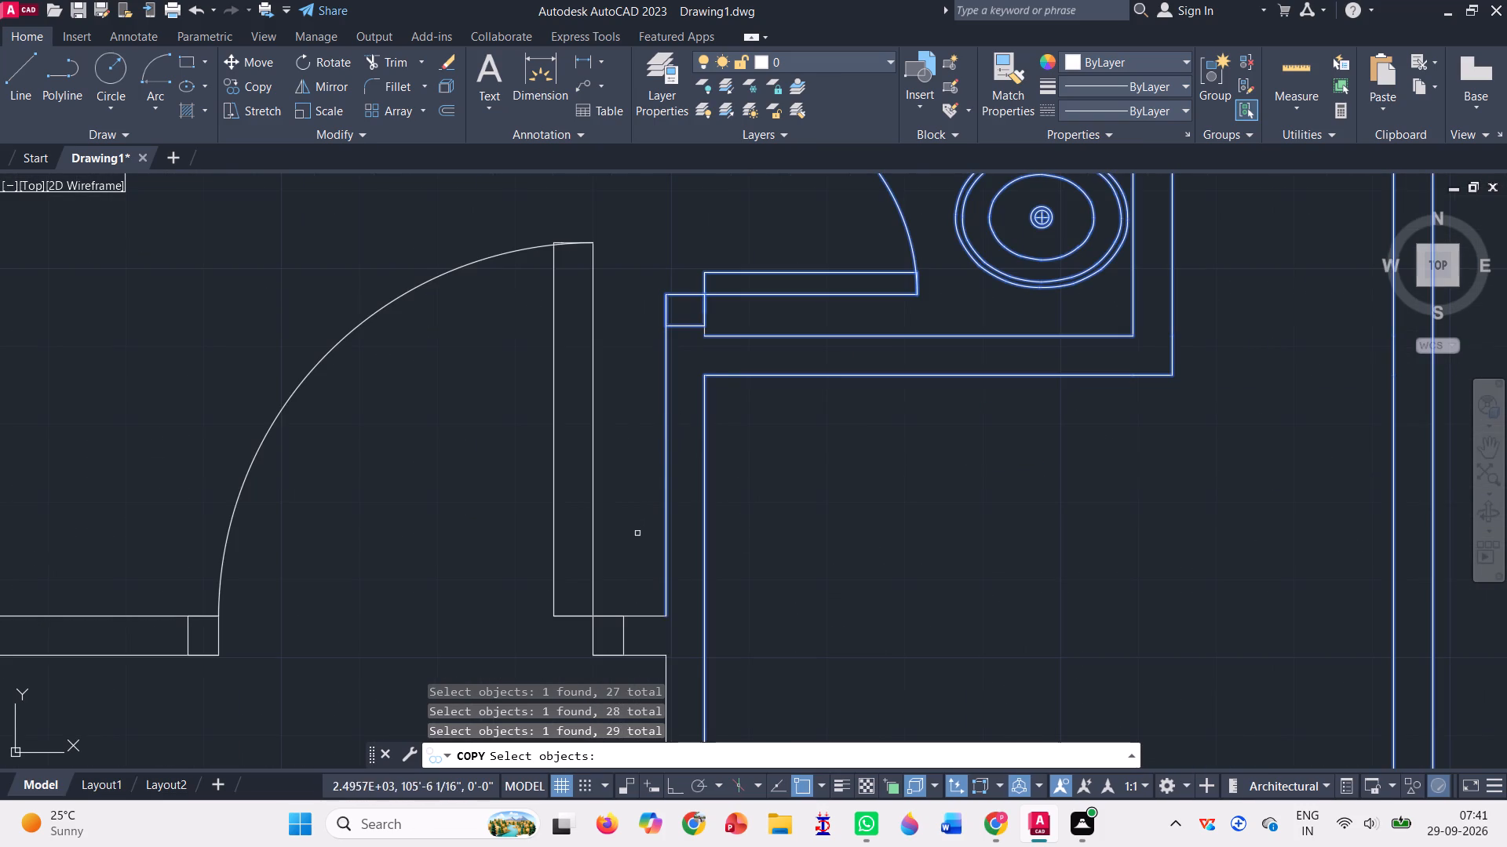
{"action": "left_click", "coordinate": [644, 616]}
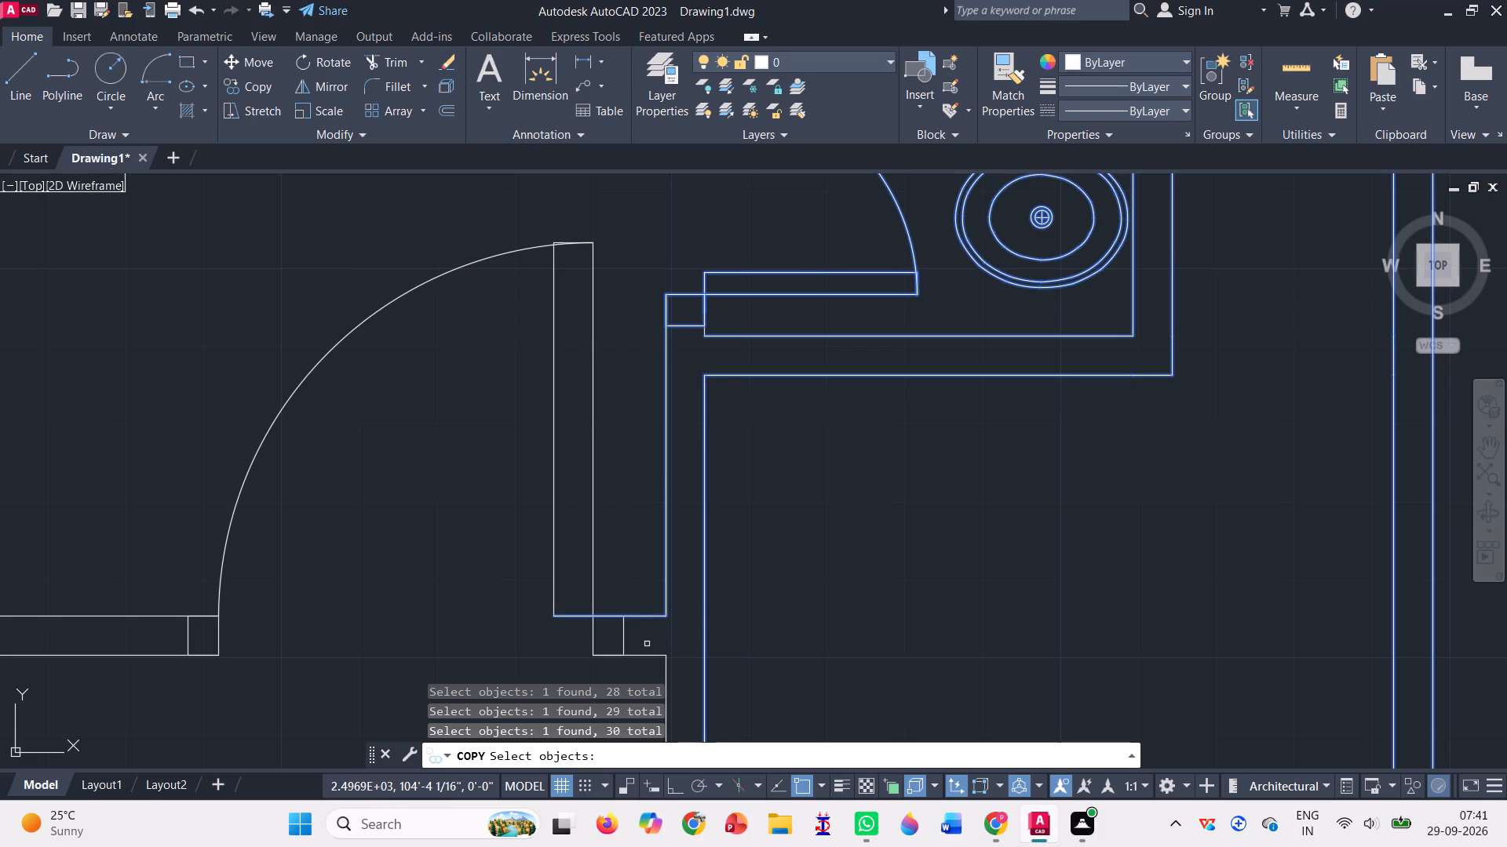
{"action": "left_click", "coordinate": [649, 654]}
{"action": "left_click", "coordinate": [621, 623]}
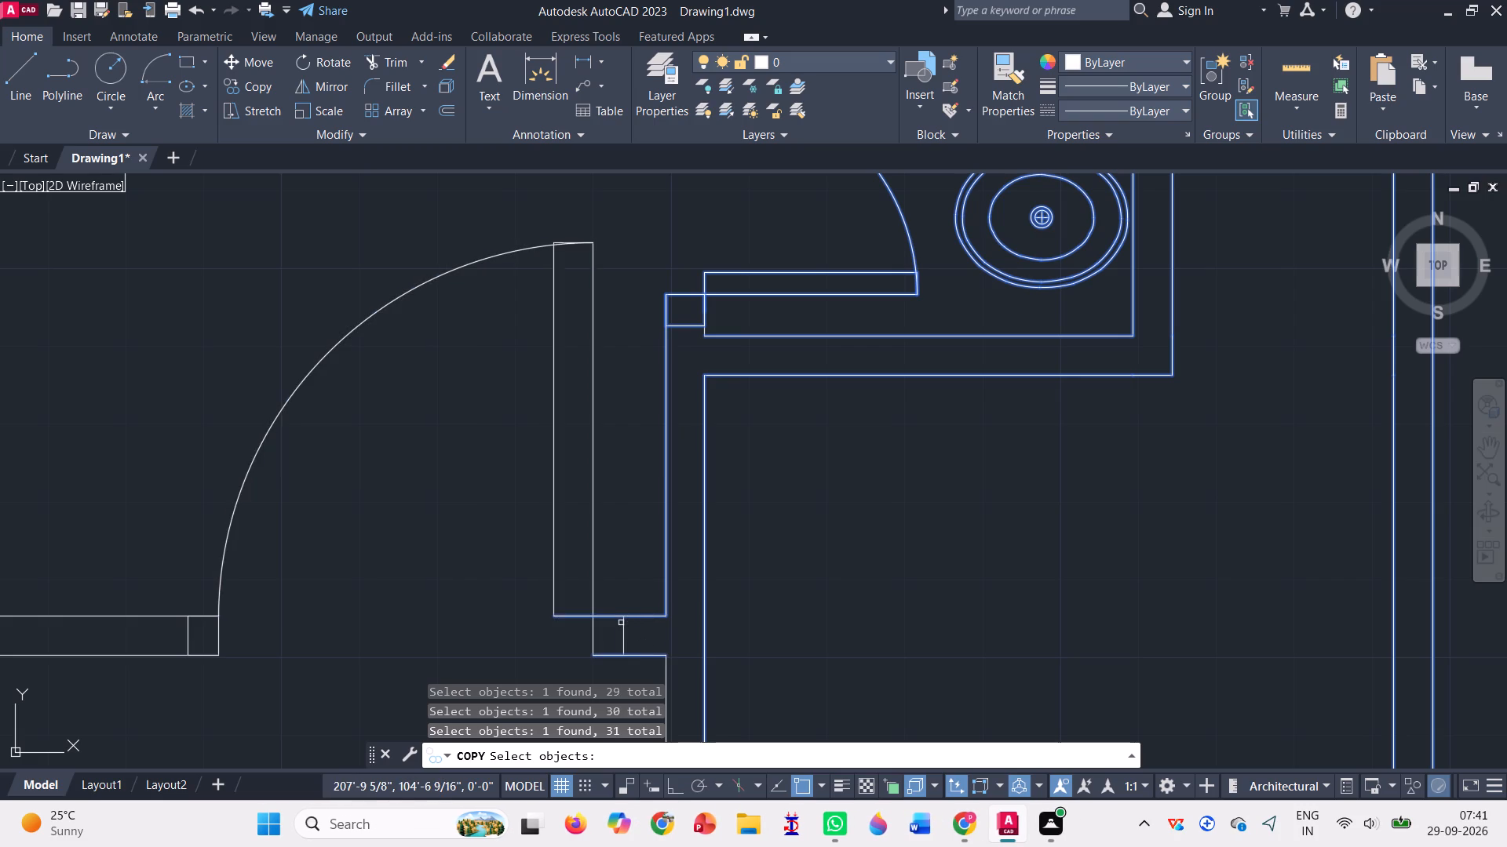
{"action": "left_click", "coordinate": [220, 640]}
Add the bedroom's left wall lines, both lines of its bottom wall and the double bed to the copy selection.
{"action": "scroll", "coordinate": [436, 548], "scroll_direction": "down", "scroll_amount": 3}
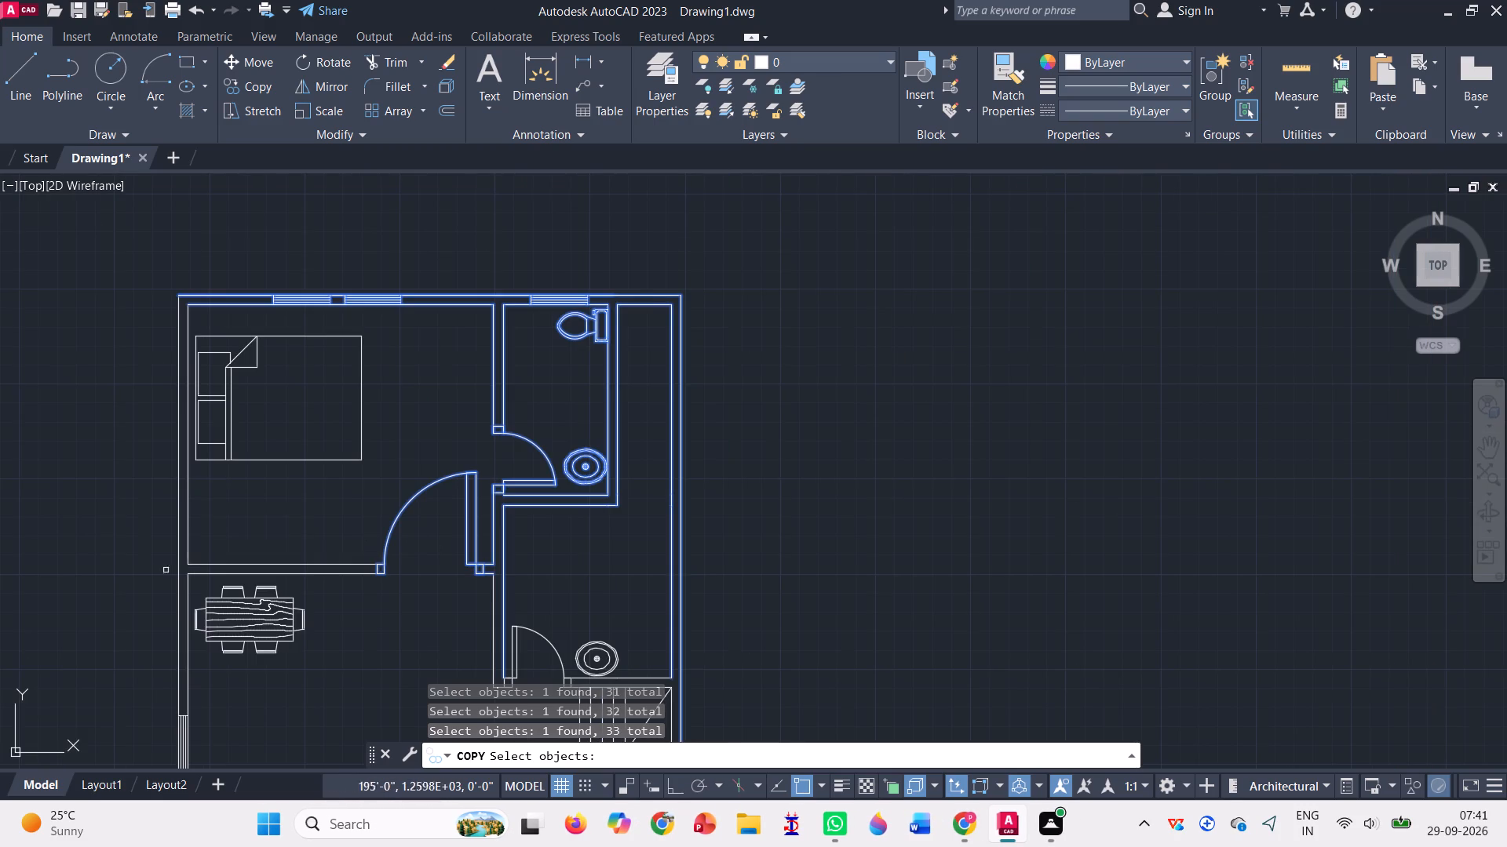
{"action": "scroll", "coordinate": [166, 571], "scroll_direction": "up", "scroll_amount": 1}
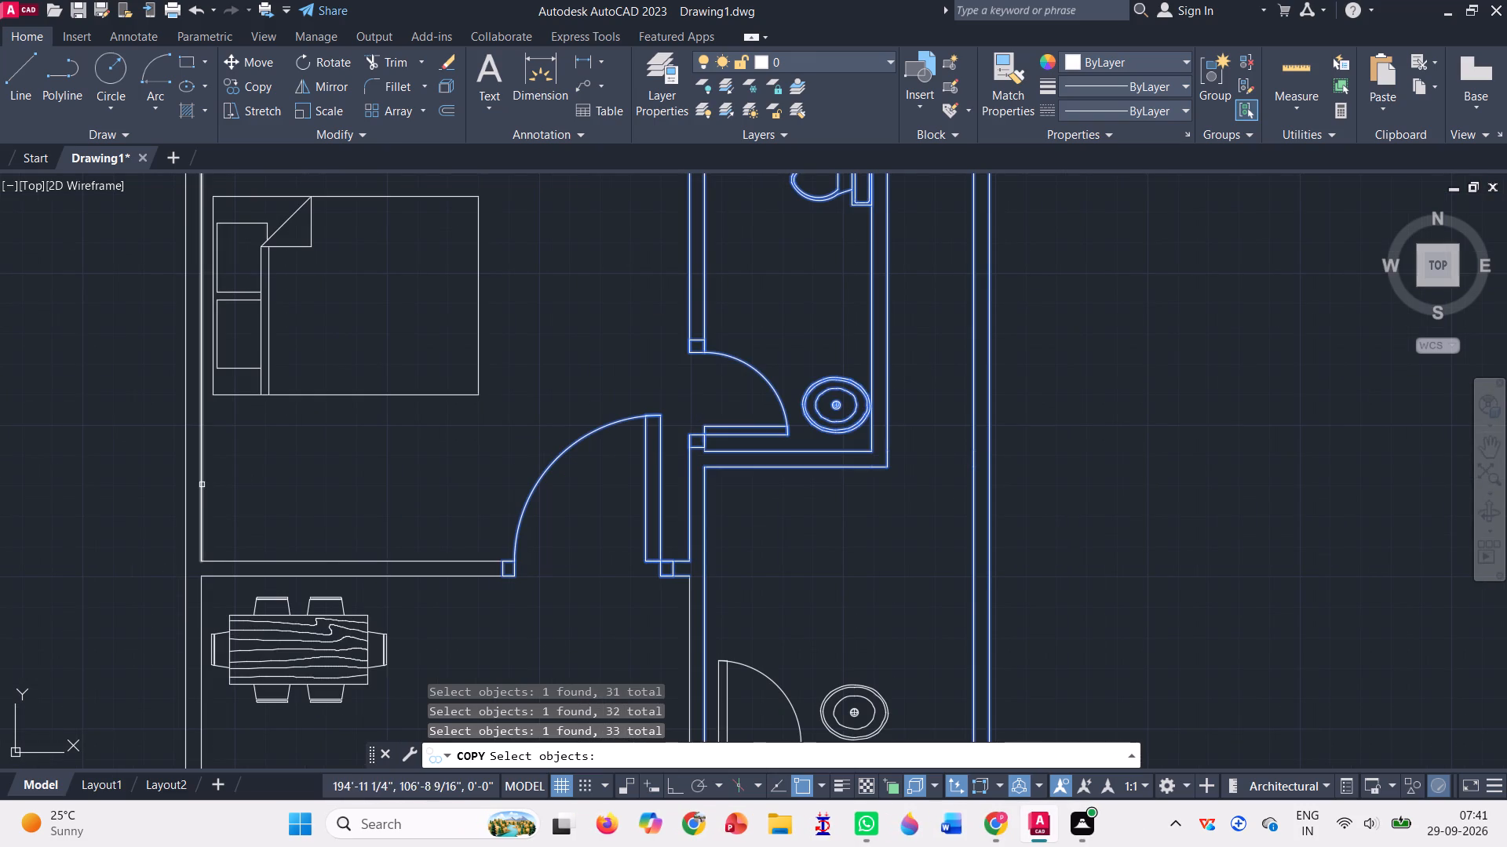
{"action": "left_click", "coordinate": [201, 483]}
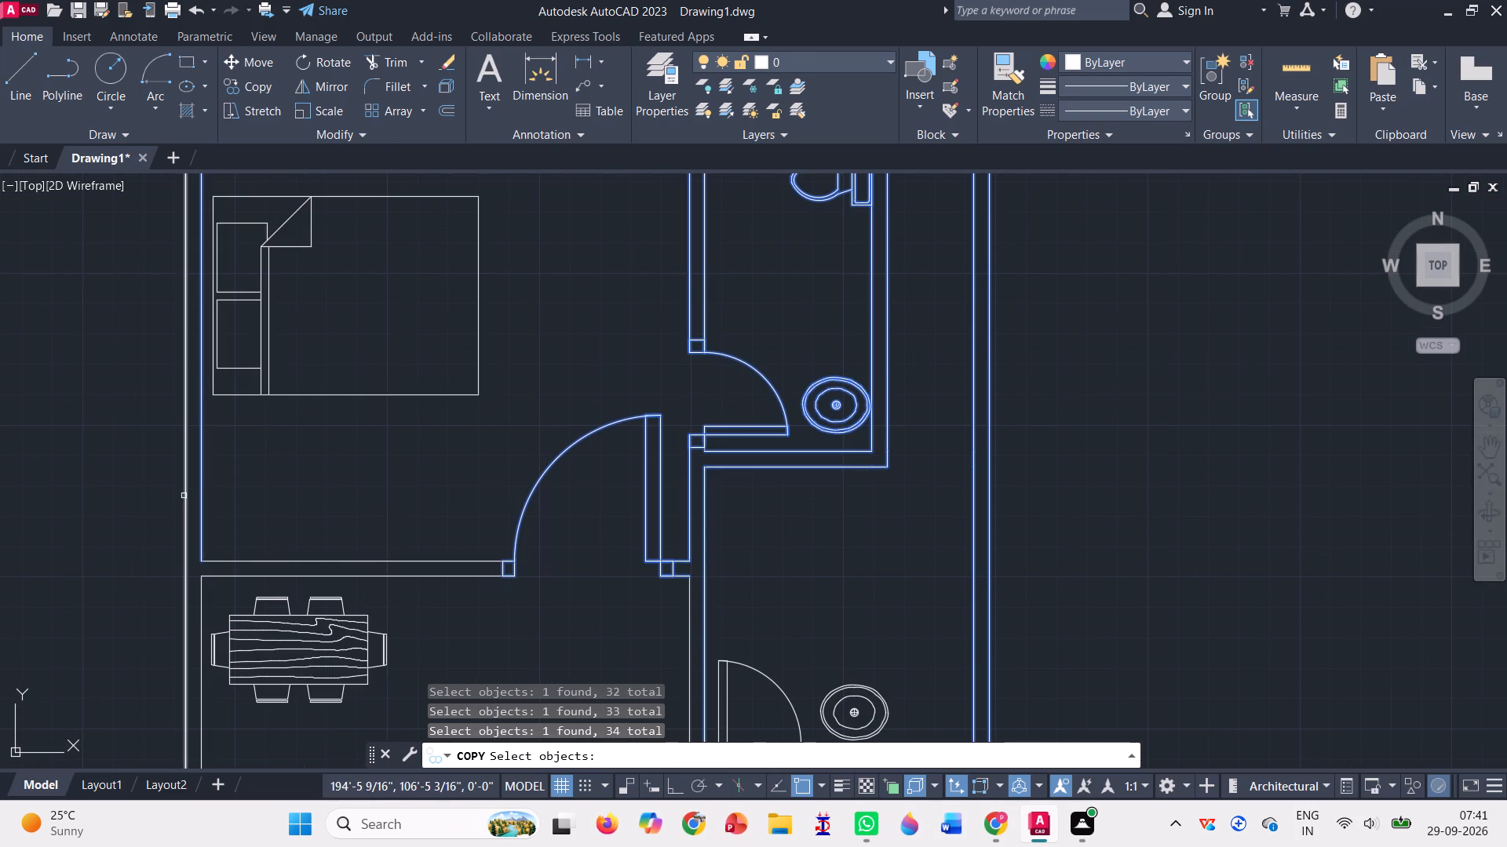
{"action": "left_click", "coordinate": [184, 496]}
{"action": "left_click", "coordinate": [257, 557]}
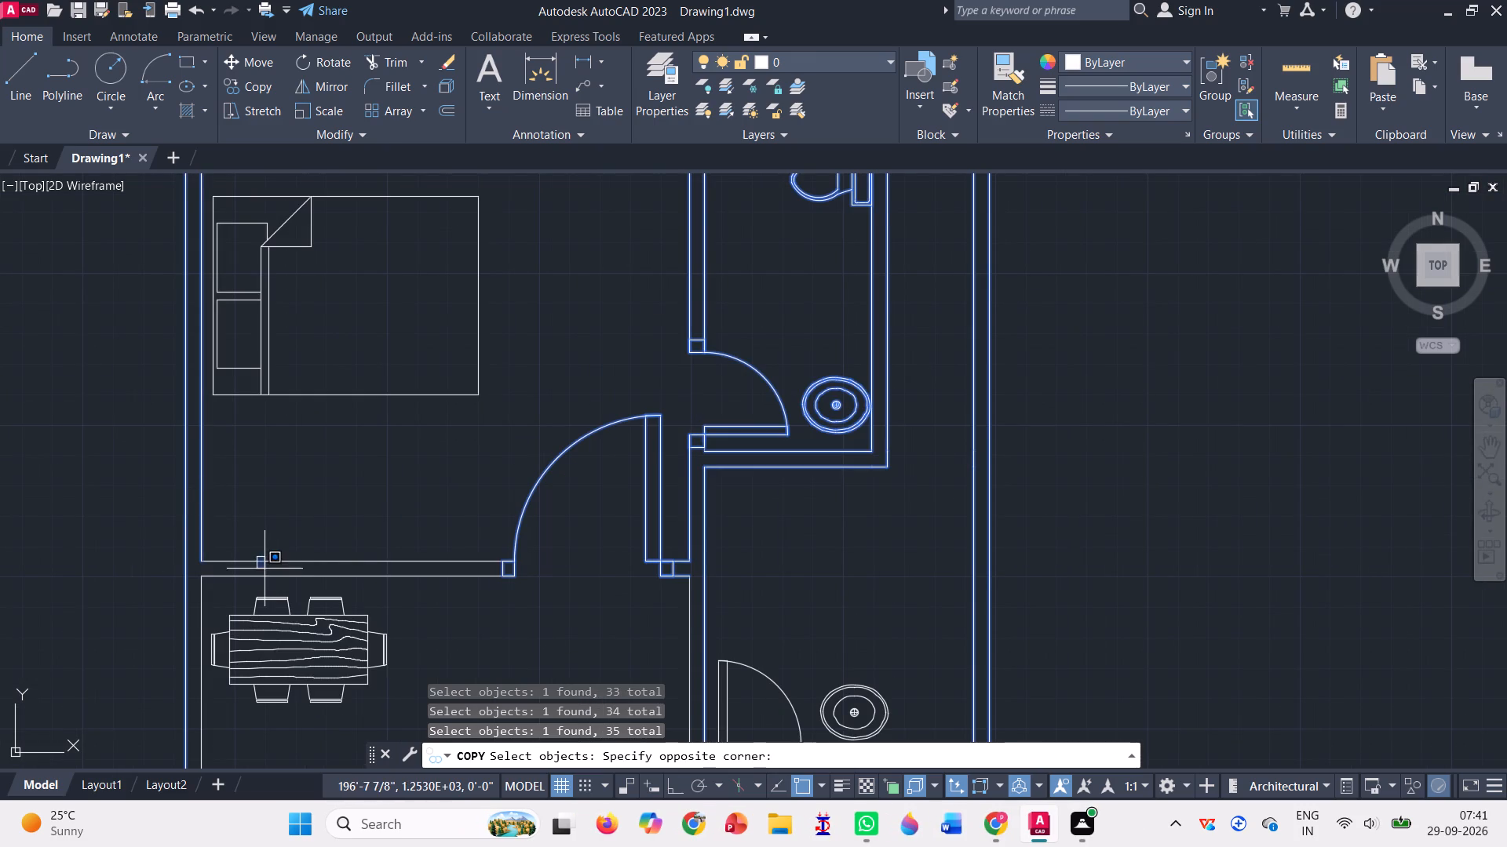
{"action": "left_click", "coordinate": [265, 569]}
{"action": "left_click", "coordinate": [284, 559]}
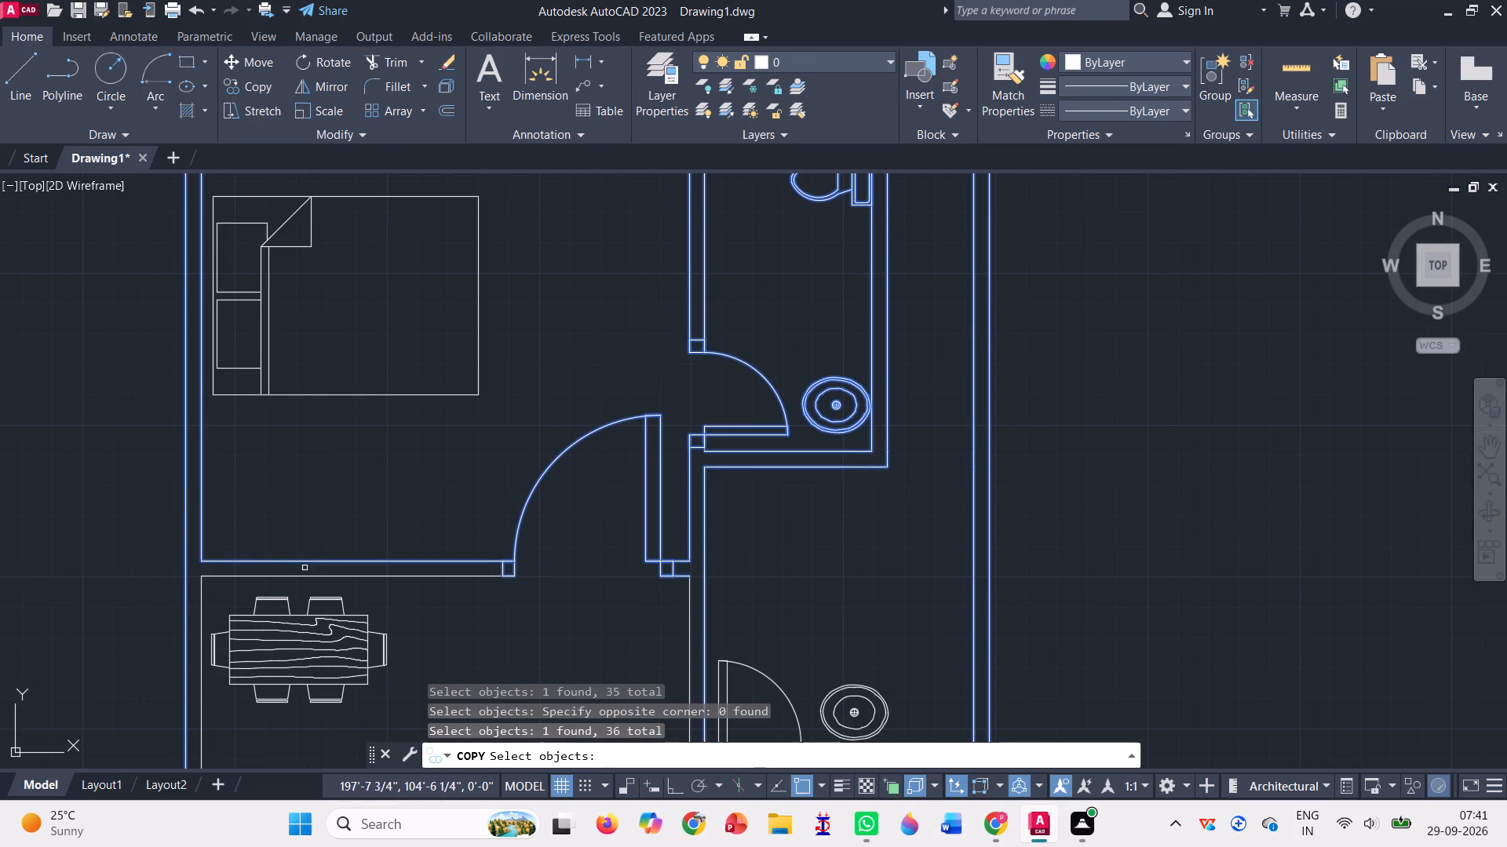
{"action": "left_click", "coordinate": [315, 578]}
{"action": "scroll", "coordinate": [382, 453], "scroll_direction": "down", "scroll_amount": 3}
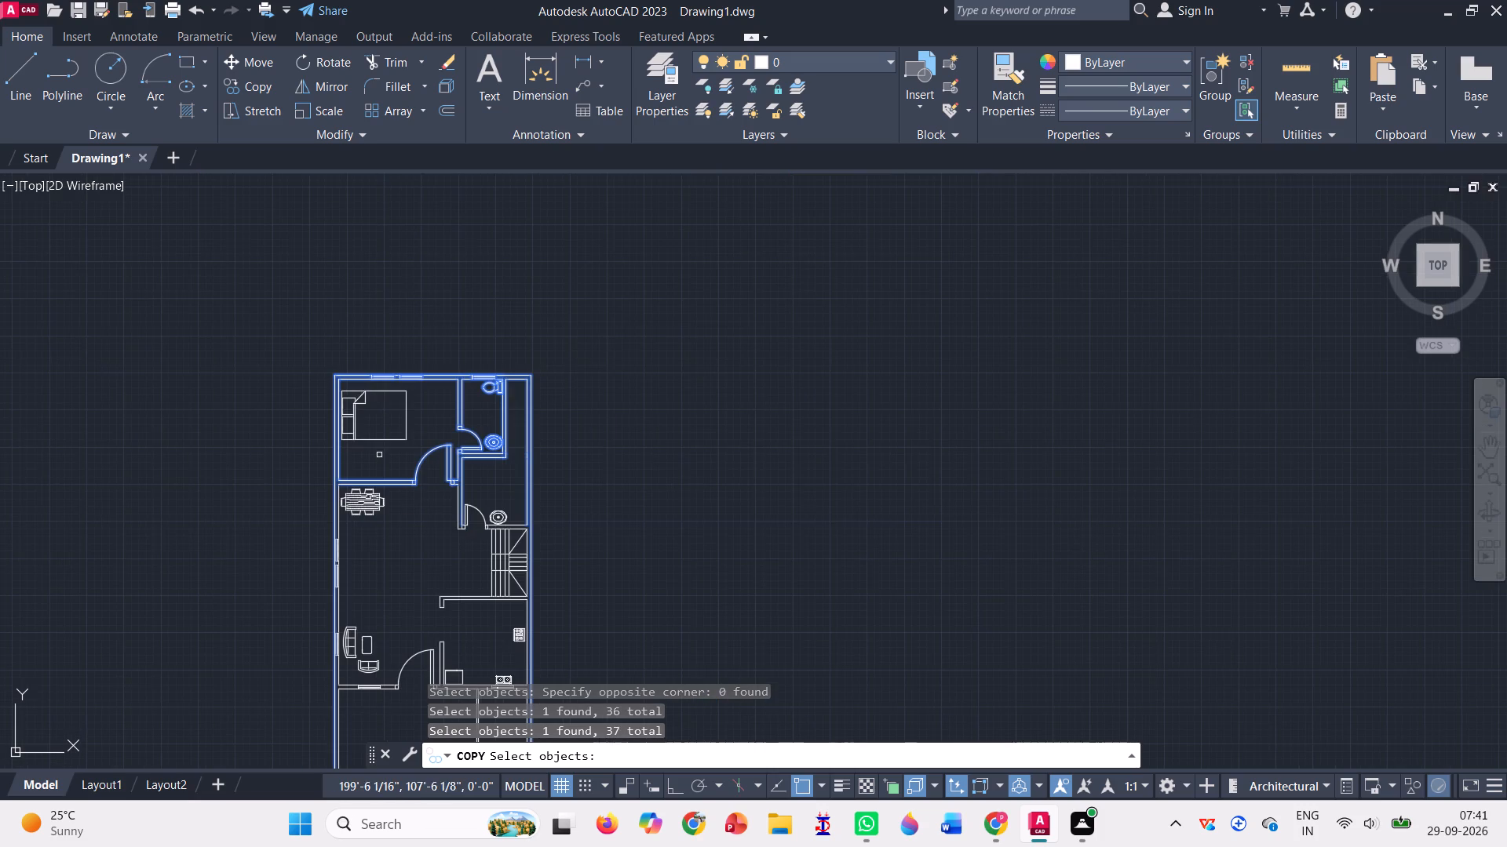
{"action": "scroll", "coordinate": [354, 387], "scroll_direction": "up", "scroll_amount": 2}
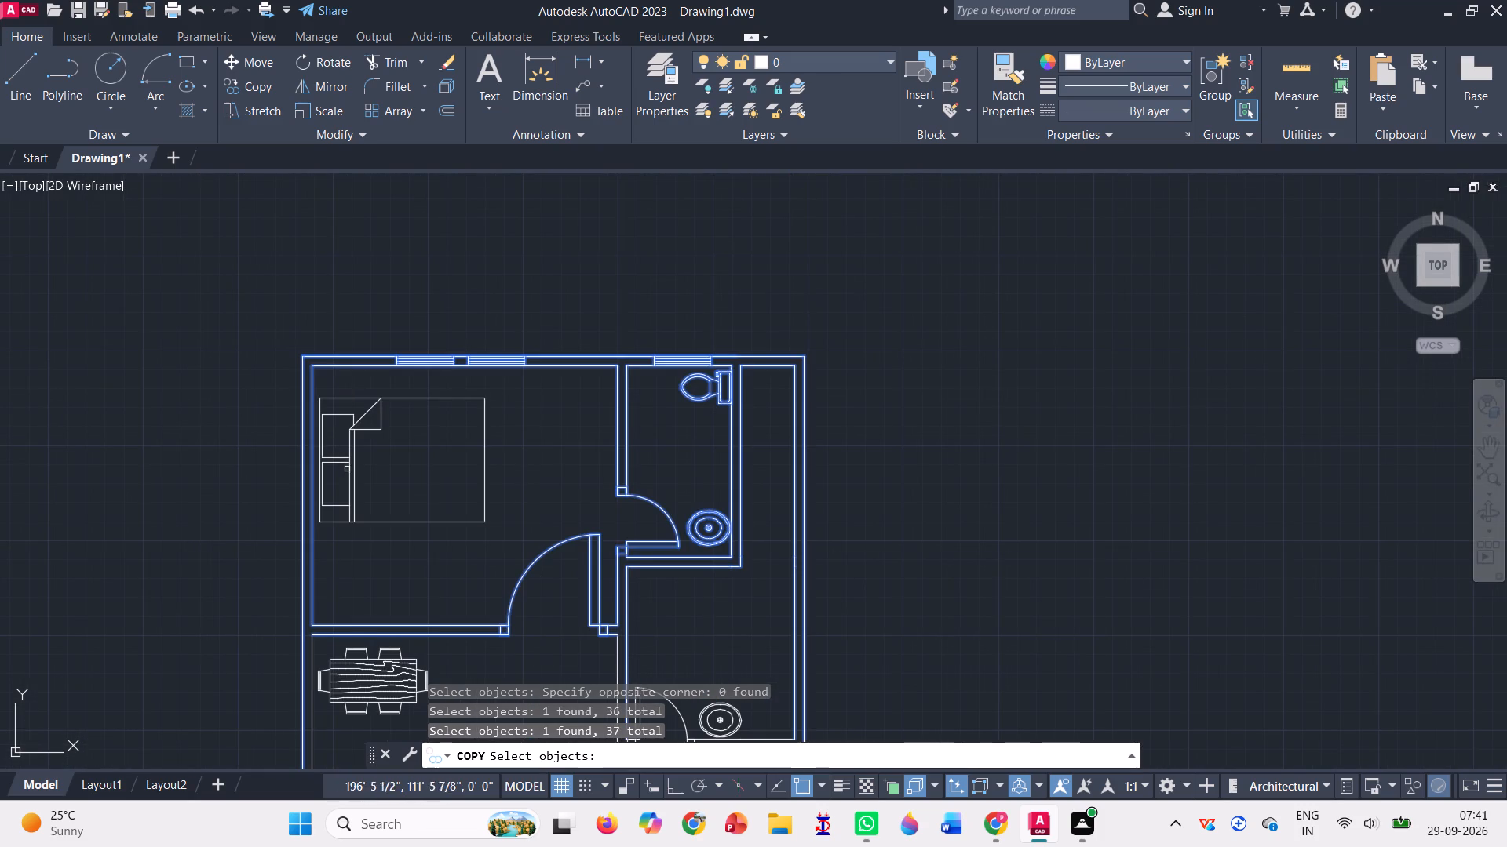
{"action": "left_click", "coordinate": [351, 471]}
{"action": "scroll", "coordinate": [438, 405], "scroll_direction": "down", "scroll_amount": 2}
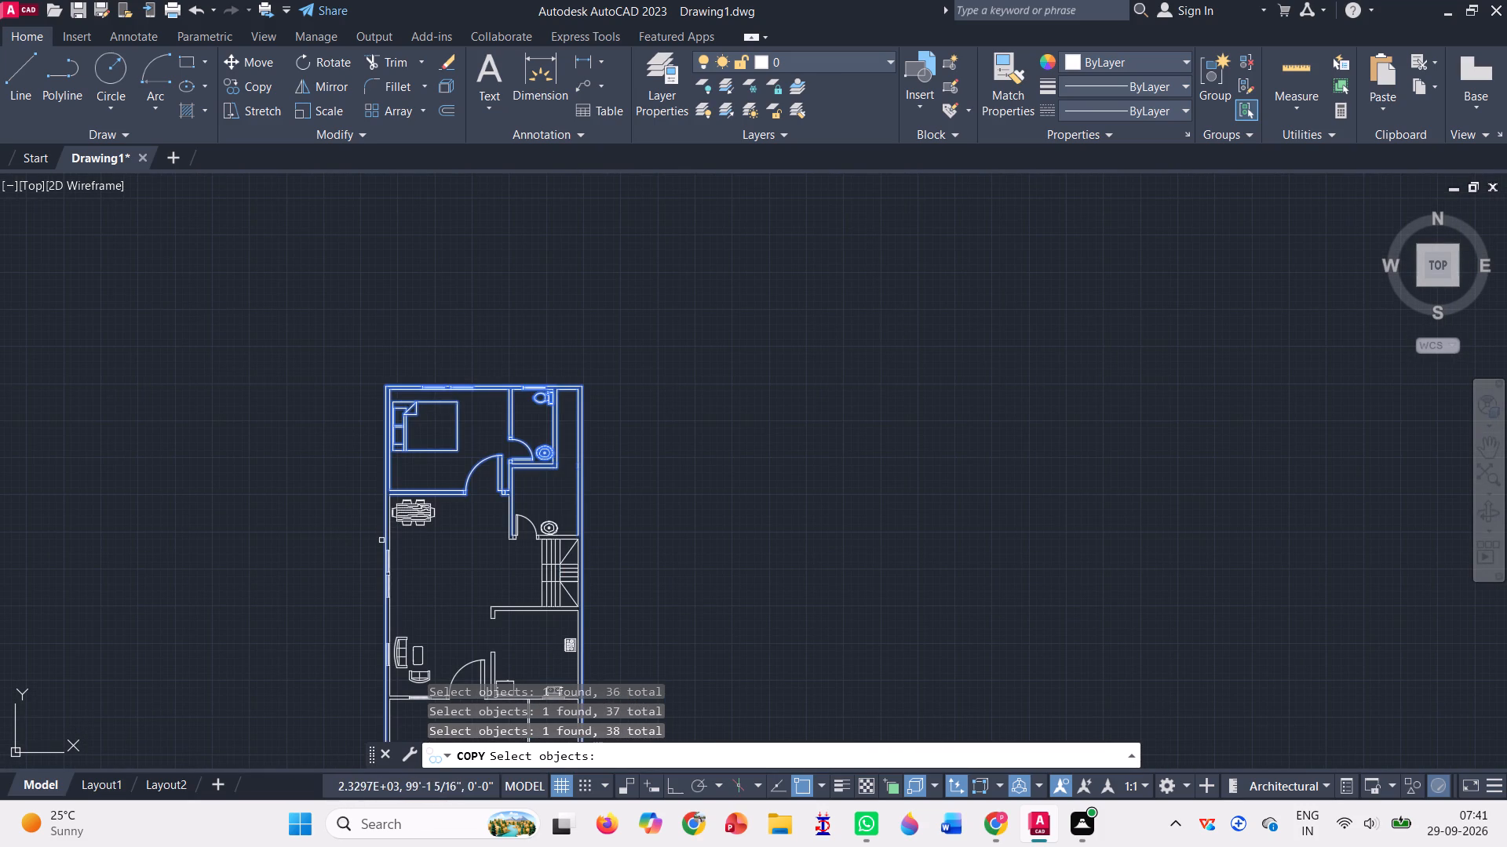
Add the hall's left inner wall line and the outer line and bottom end of the wall beside the washbasin door to the copy selection.
{"action": "scroll", "coordinate": [381, 542], "scroll_direction": "up", "scroll_amount": 4}
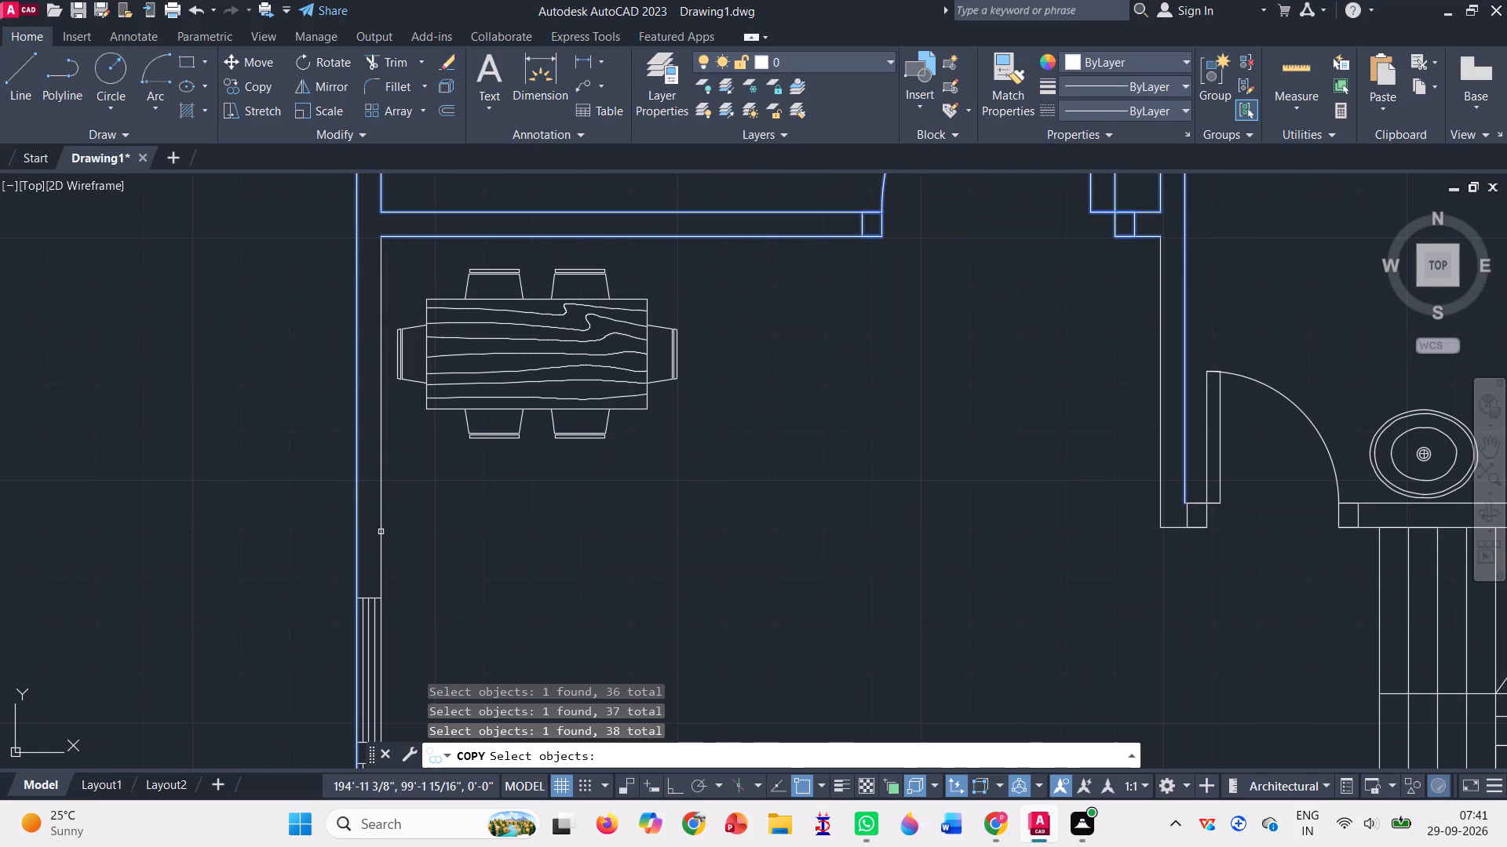
{"action": "left_click", "coordinate": [379, 533]}
{"action": "scroll", "coordinate": [450, 501], "scroll_direction": "down", "scroll_amount": 2}
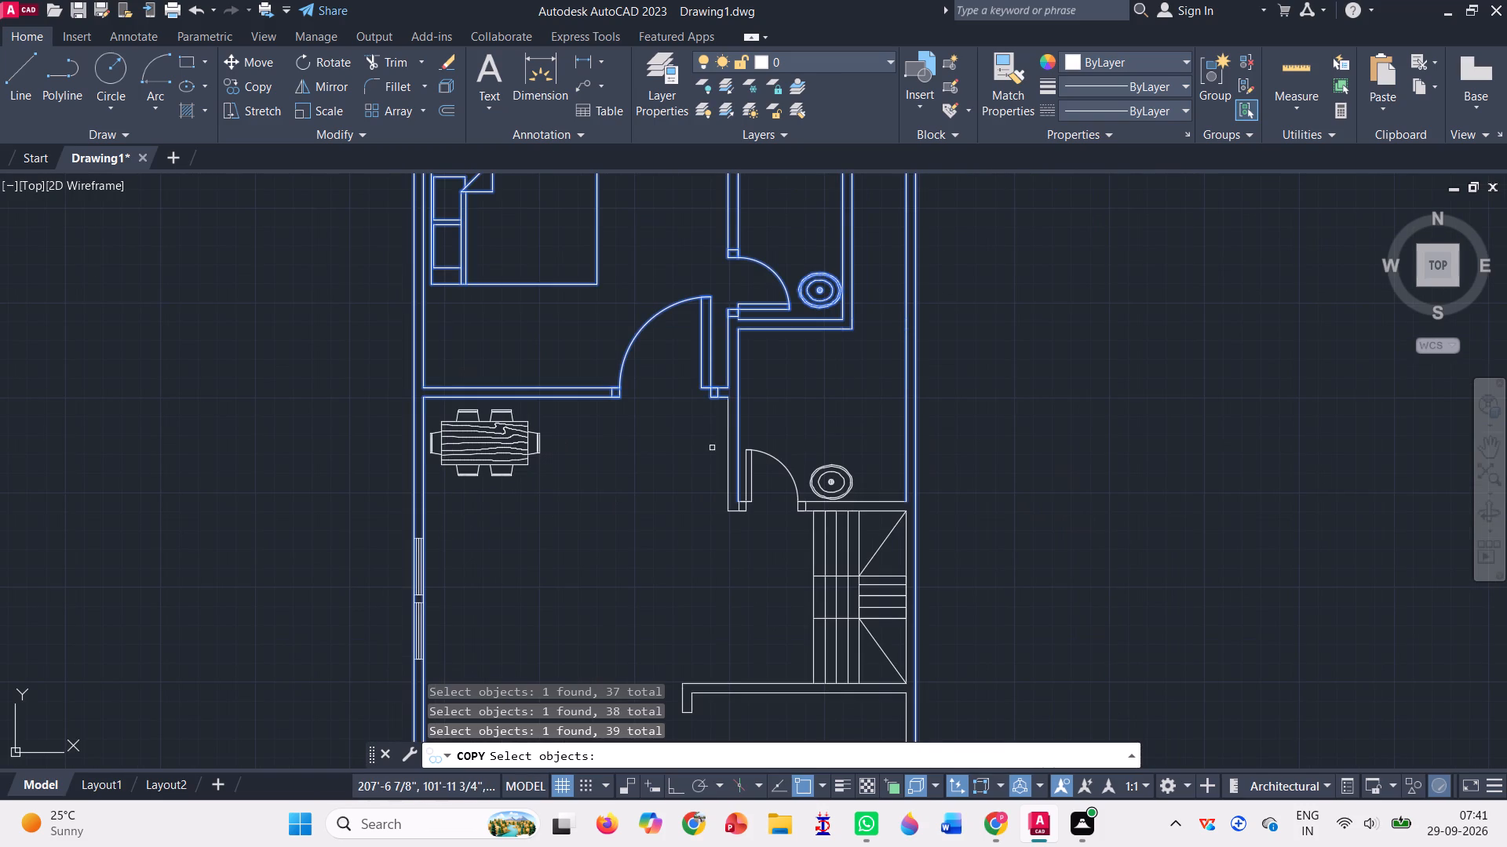
{"action": "left_click", "coordinate": [730, 438]}
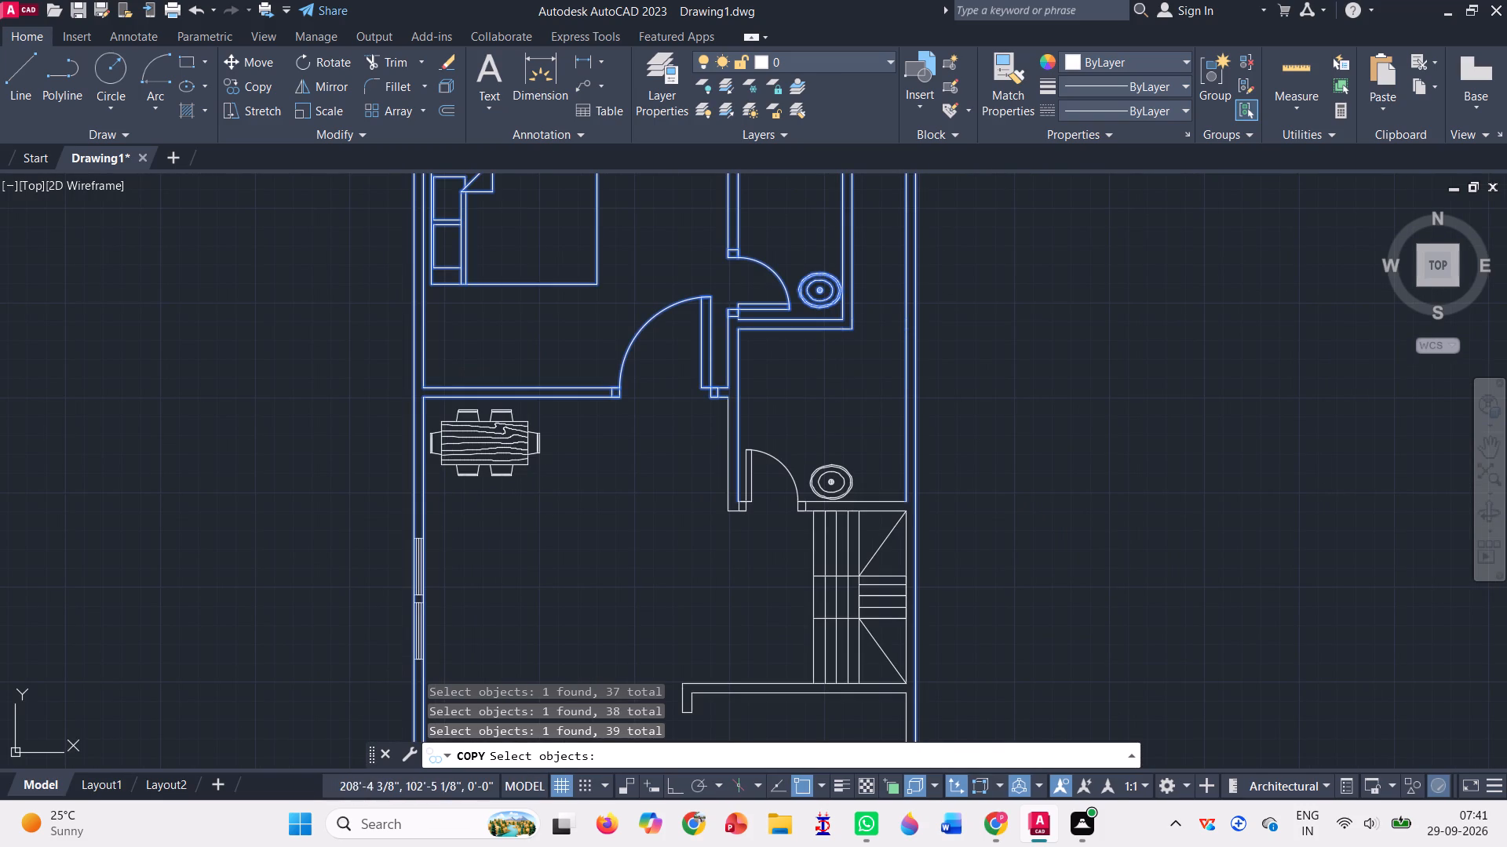
{"action": "scroll", "coordinate": [728, 484], "scroll_direction": "up", "scroll_amount": 3}
{"action": "left_click", "coordinate": [757, 594]}
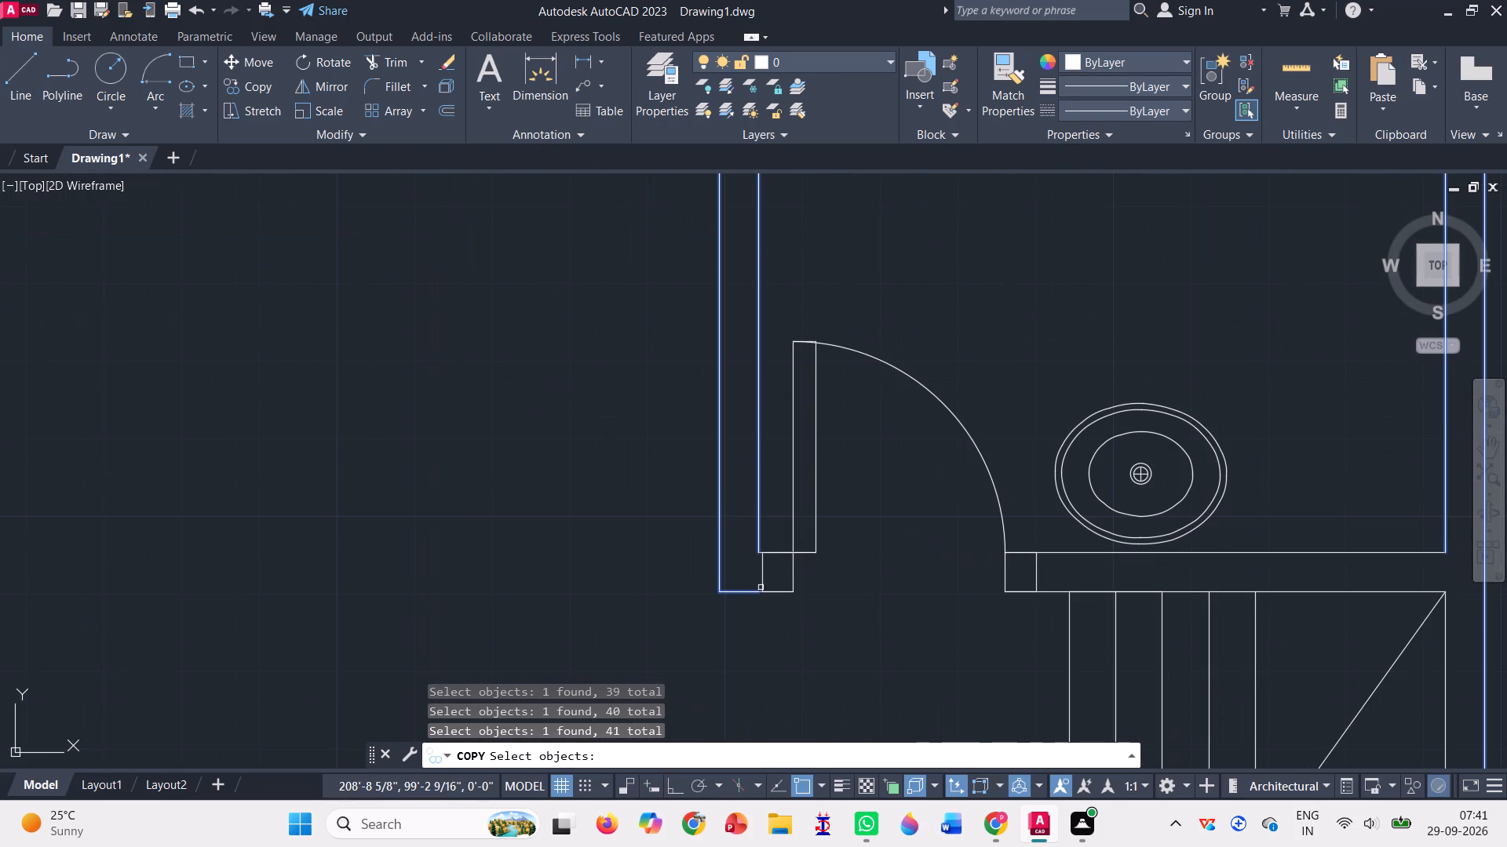
Add all segments of both wall lines between the lower washbasin and the staircase to the copy selection.
{"action": "scroll", "coordinate": [739, 542], "scroll_direction": "down", "scroll_amount": 1}
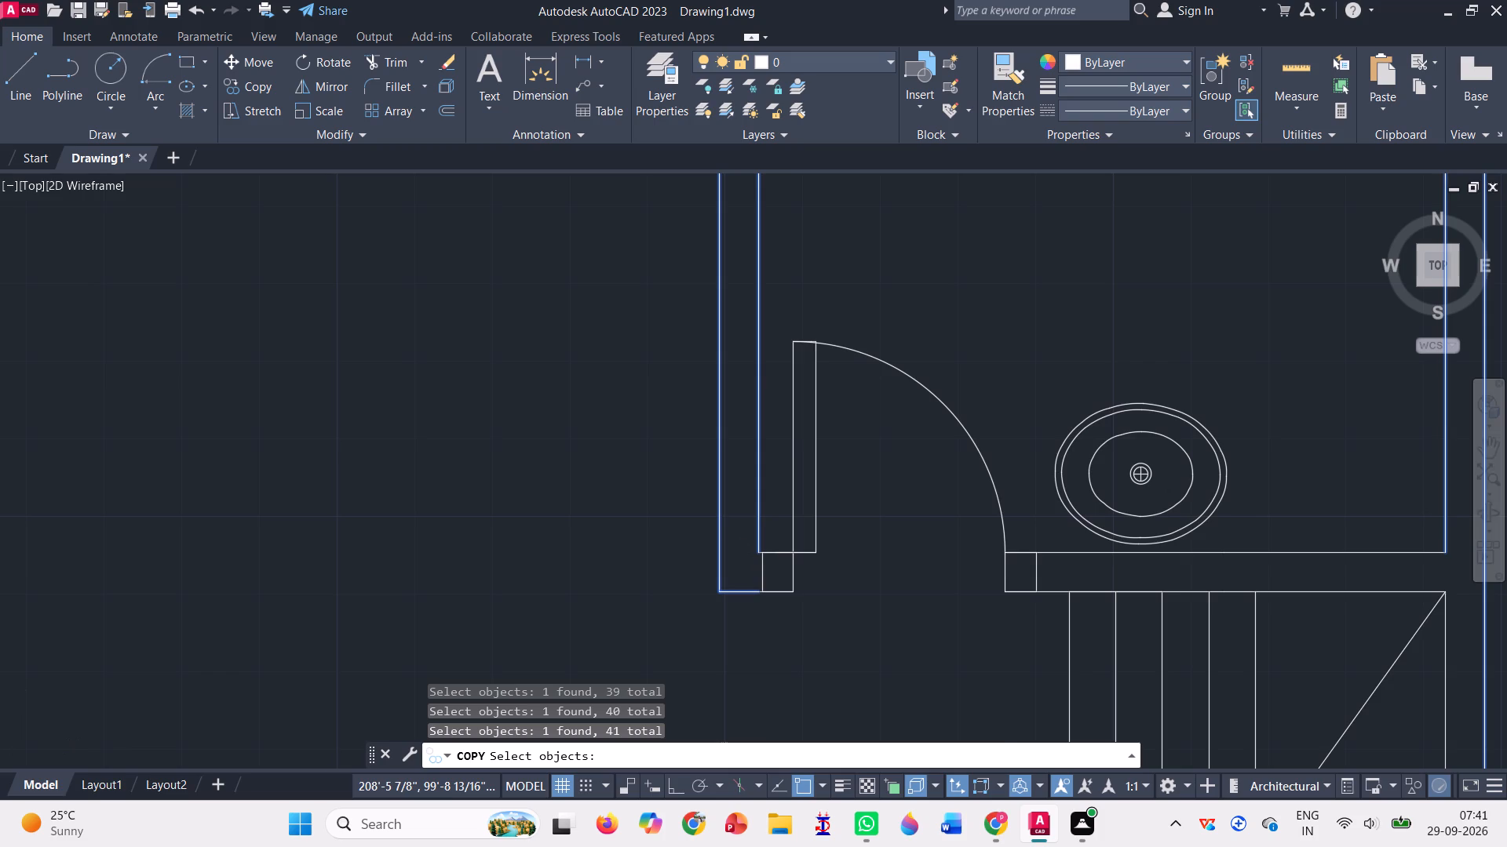
{"action": "scroll", "coordinate": [667, 520], "scroll_direction": "down", "scroll_amount": 1}
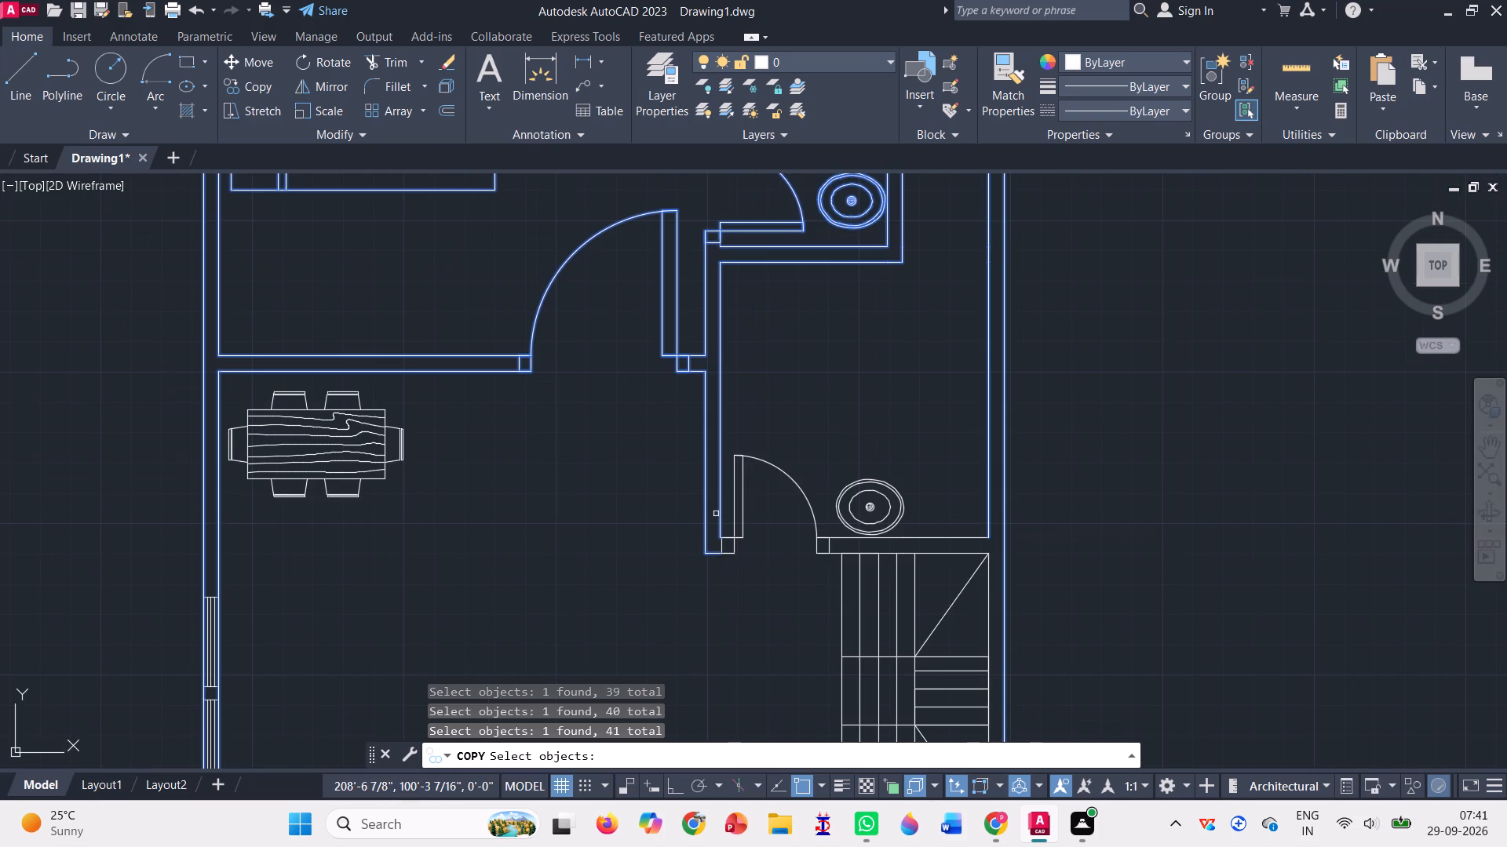
{"action": "scroll", "coordinate": [712, 468], "scroll_direction": "down", "scroll_amount": 1}
{"action": "scroll", "coordinate": [712, 468], "scroll_direction": "up", "scroll_amount": 1}
{"action": "scroll", "coordinate": [711, 469], "scroll_direction": "down", "scroll_amount": 1}
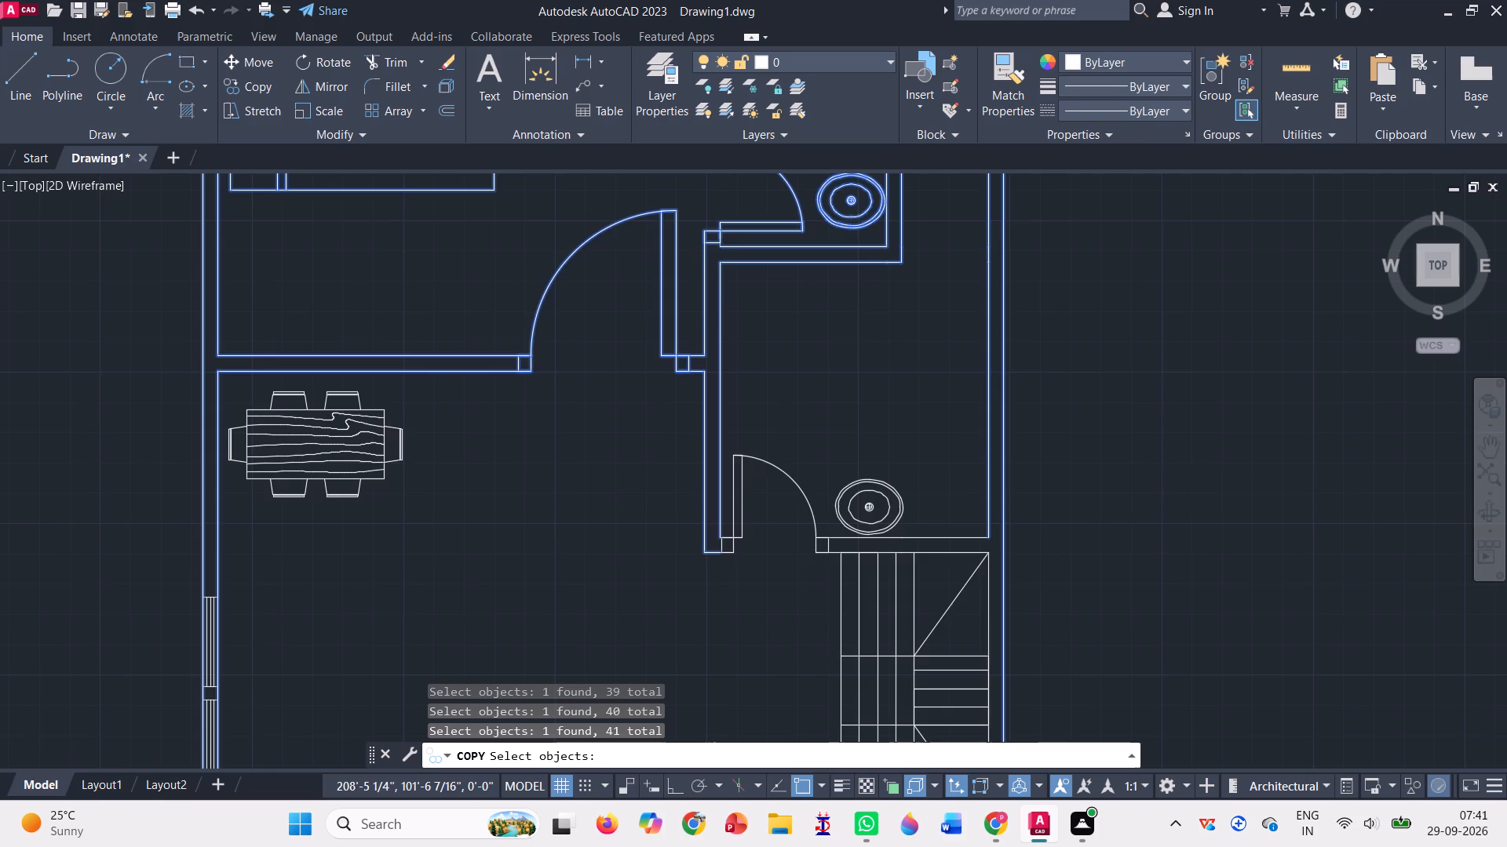
{"action": "scroll", "coordinate": [706, 471], "scroll_direction": "down", "scroll_amount": 1}
{"action": "scroll", "coordinate": [823, 571], "scroll_direction": "up", "scroll_amount": 2}
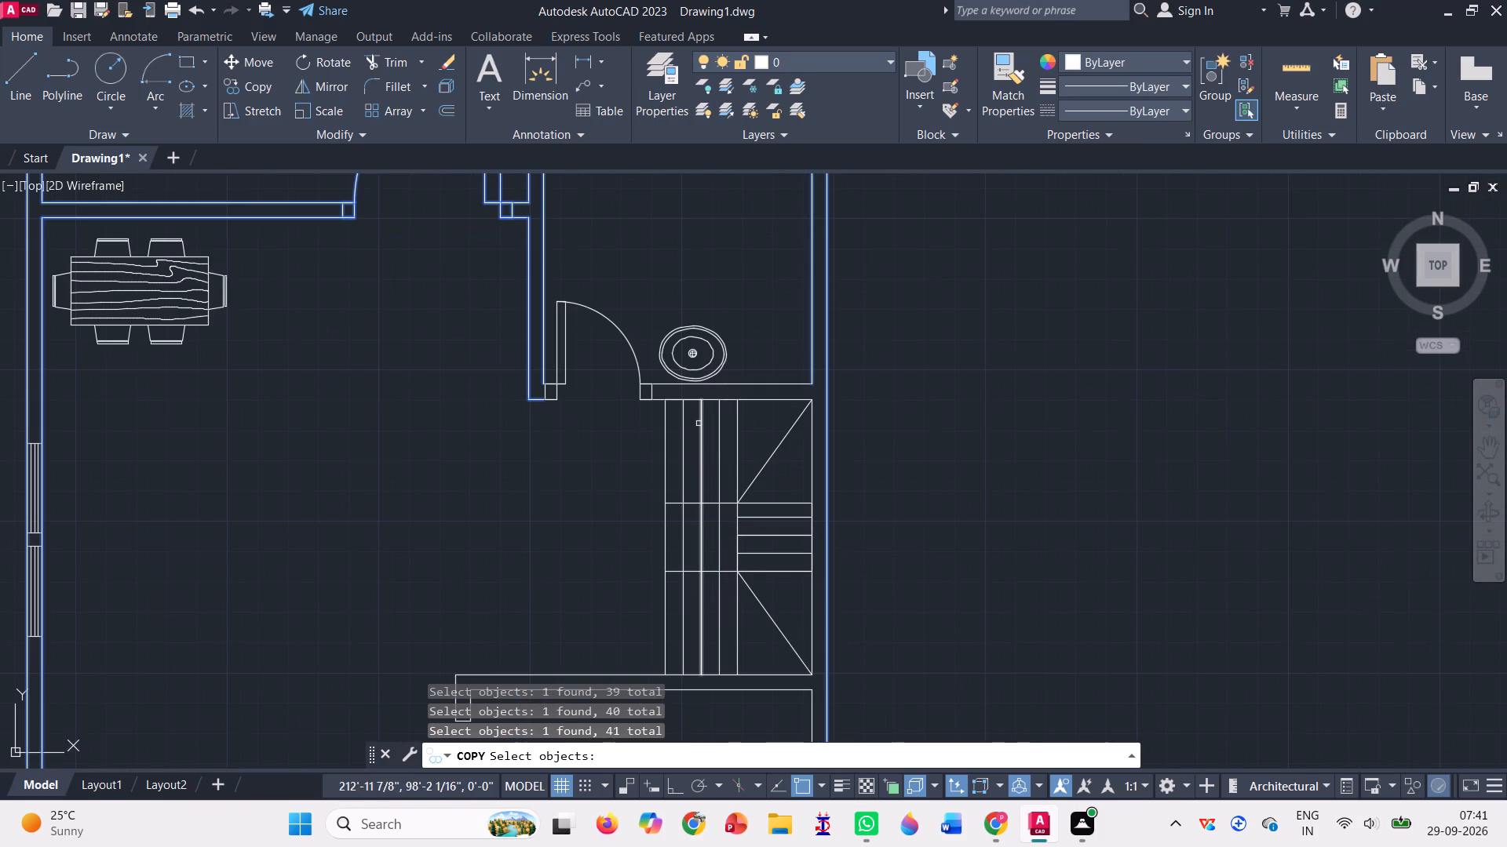
{"action": "left_click", "coordinate": [661, 382]}
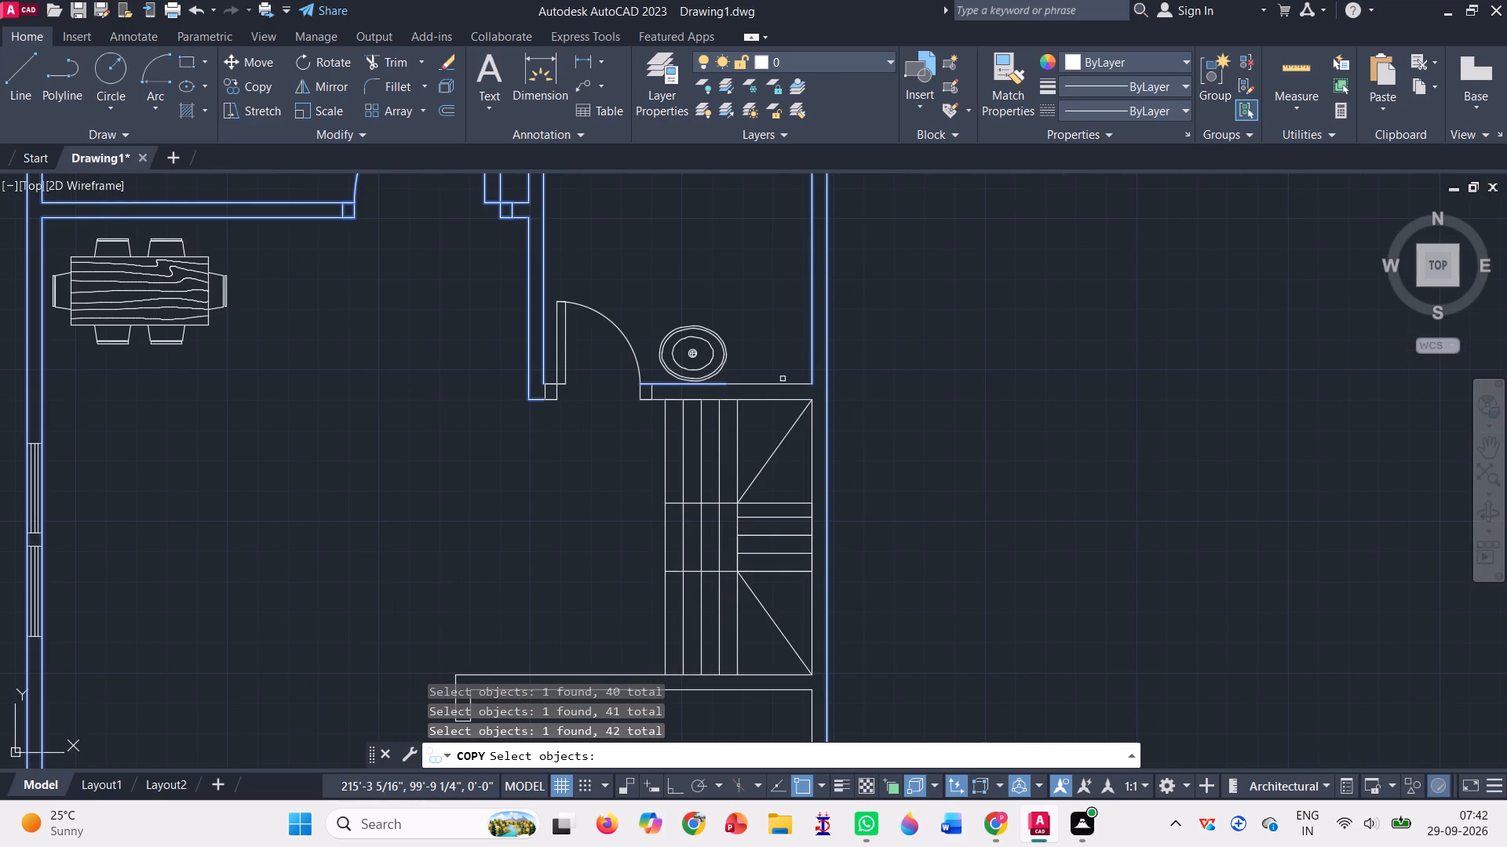
{"action": "left_click", "coordinate": [779, 384]}
{"action": "left_click", "coordinate": [757, 399]}
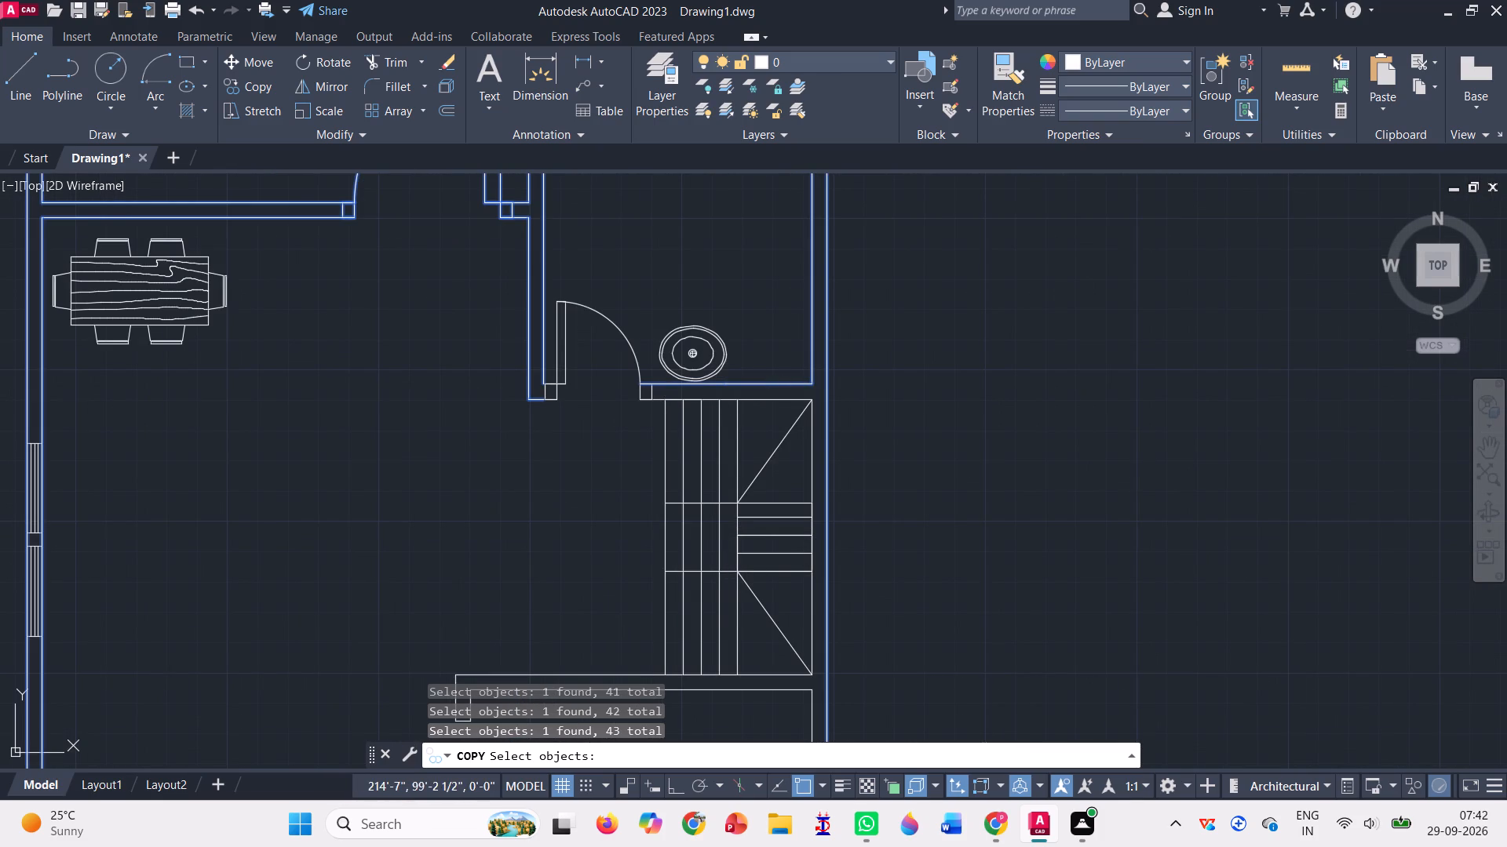
{"action": "left_click", "coordinate": [688, 399]}
{"action": "scroll", "coordinate": [688, 399], "scroll_direction": "up", "scroll_amount": 2}
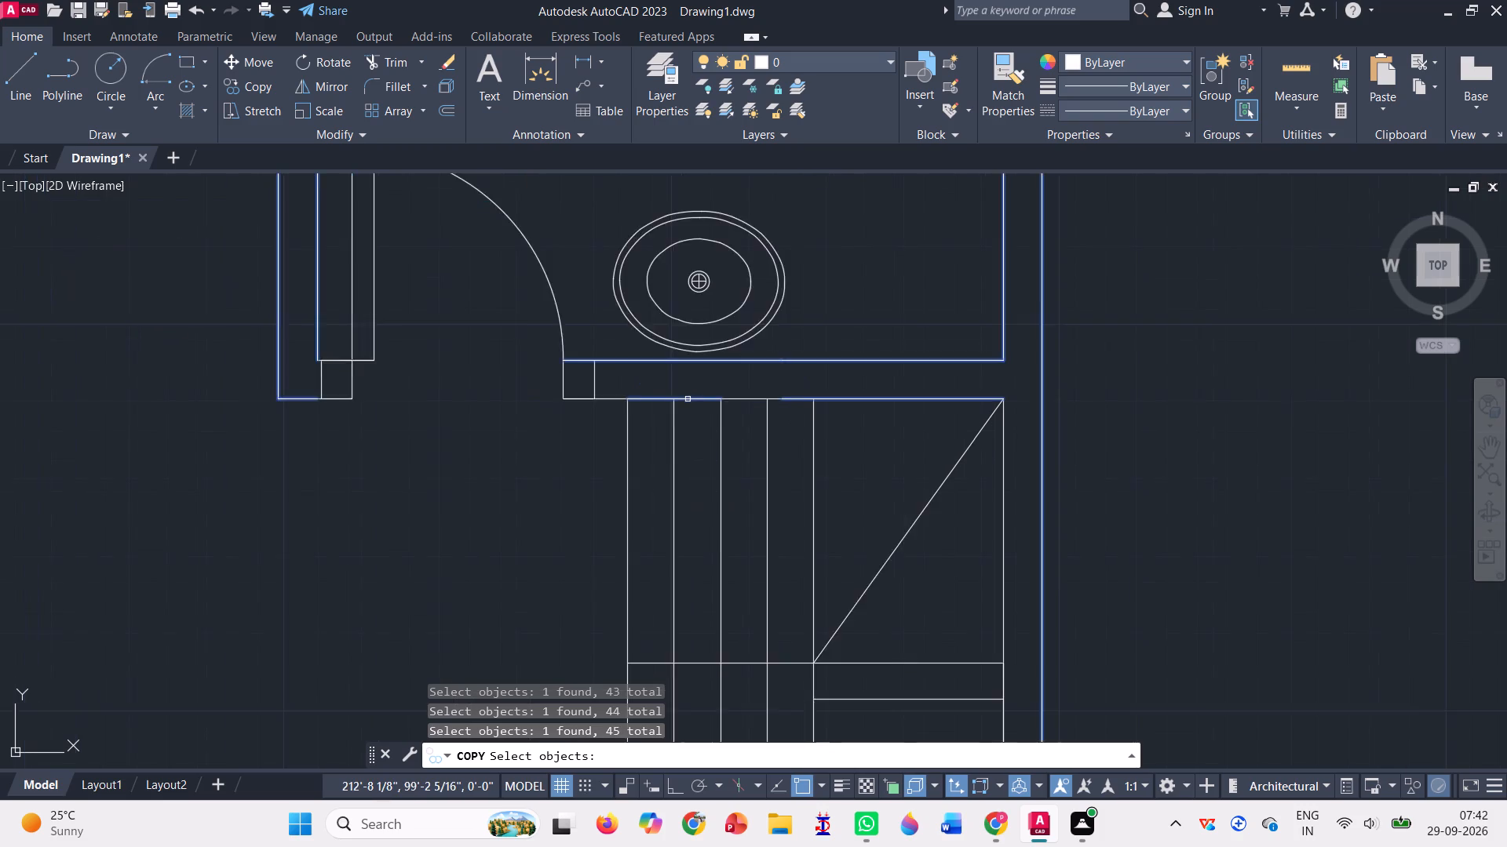
{"action": "scroll", "coordinate": [688, 399], "scroll_direction": "up", "scroll_amount": 2}
{"action": "left_click", "coordinate": [819, 397]}
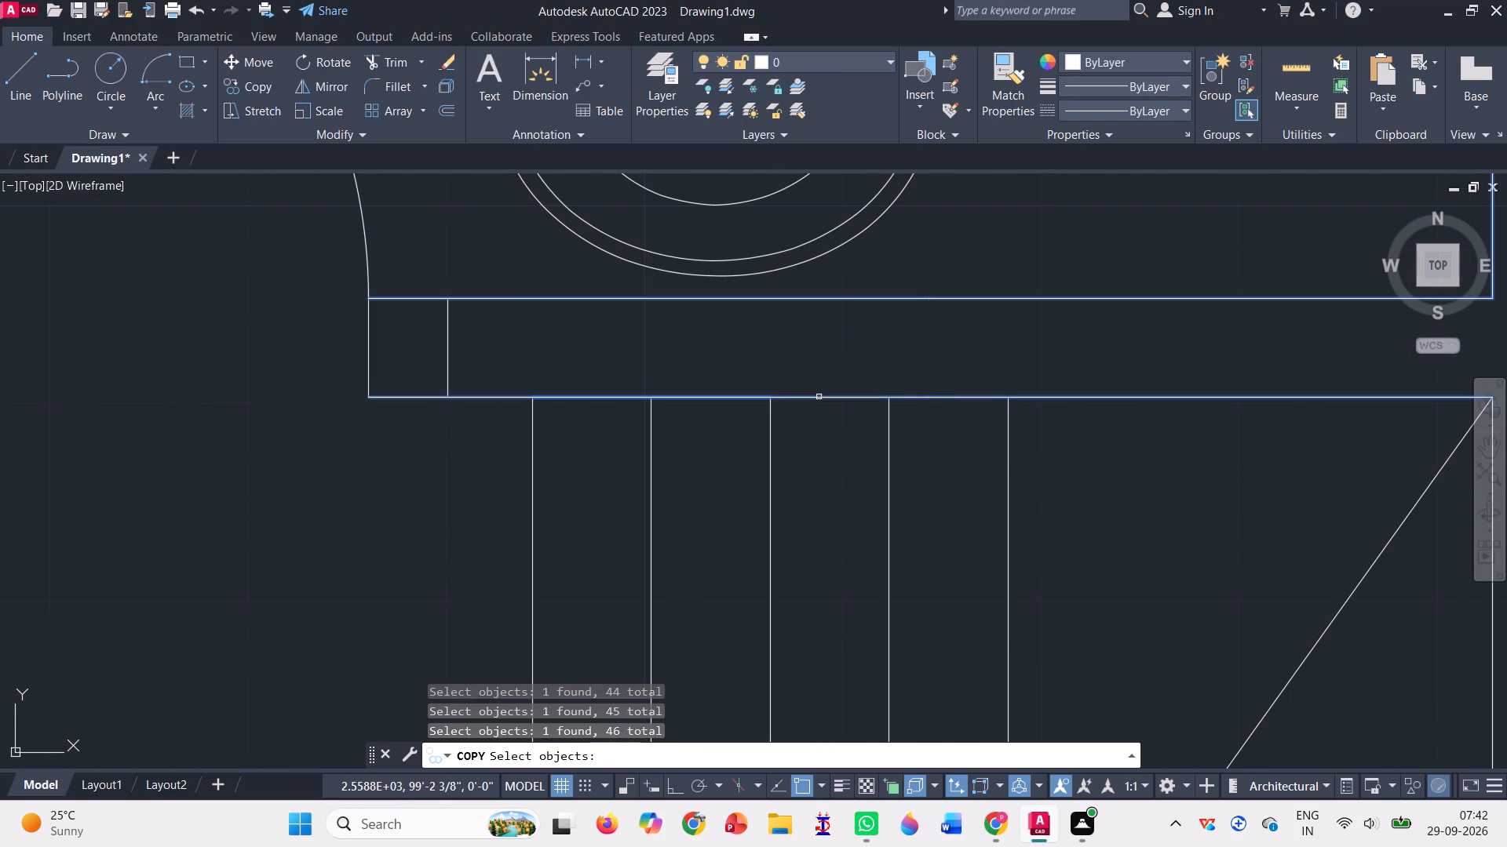
Add the inner wall line along the staircase's right side and the right frame piece of the washbasin door to the copy selection.
{"action": "scroll", "coordinate": [620, 424], "scroll_direction": "down", "scroll_amount": 4}
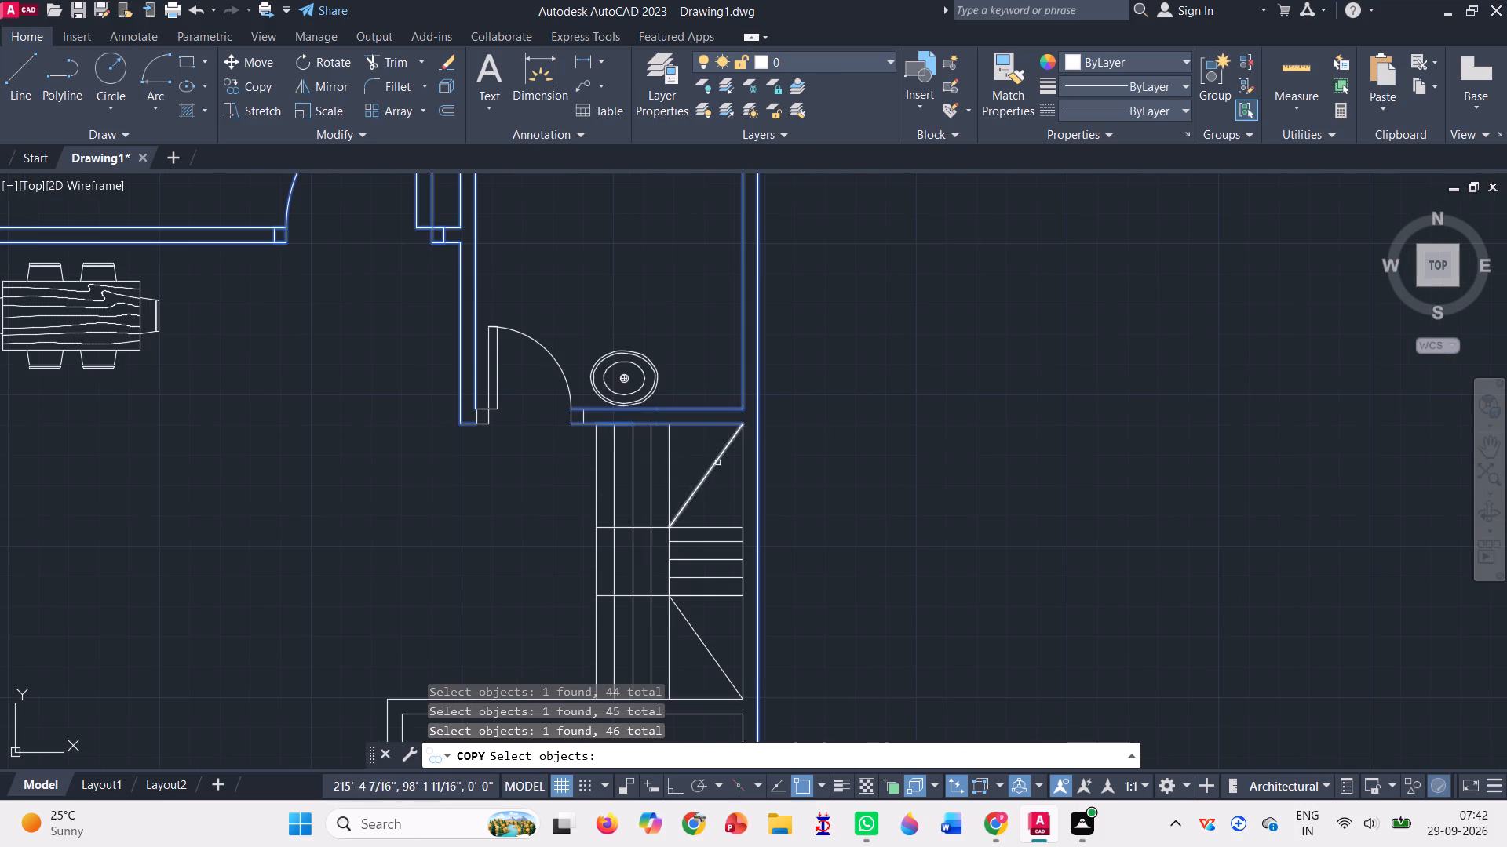
{"action": "left_click", "coordinate": [739, 482]}
{"action": "left_click", "coordinate": [745, 482]}
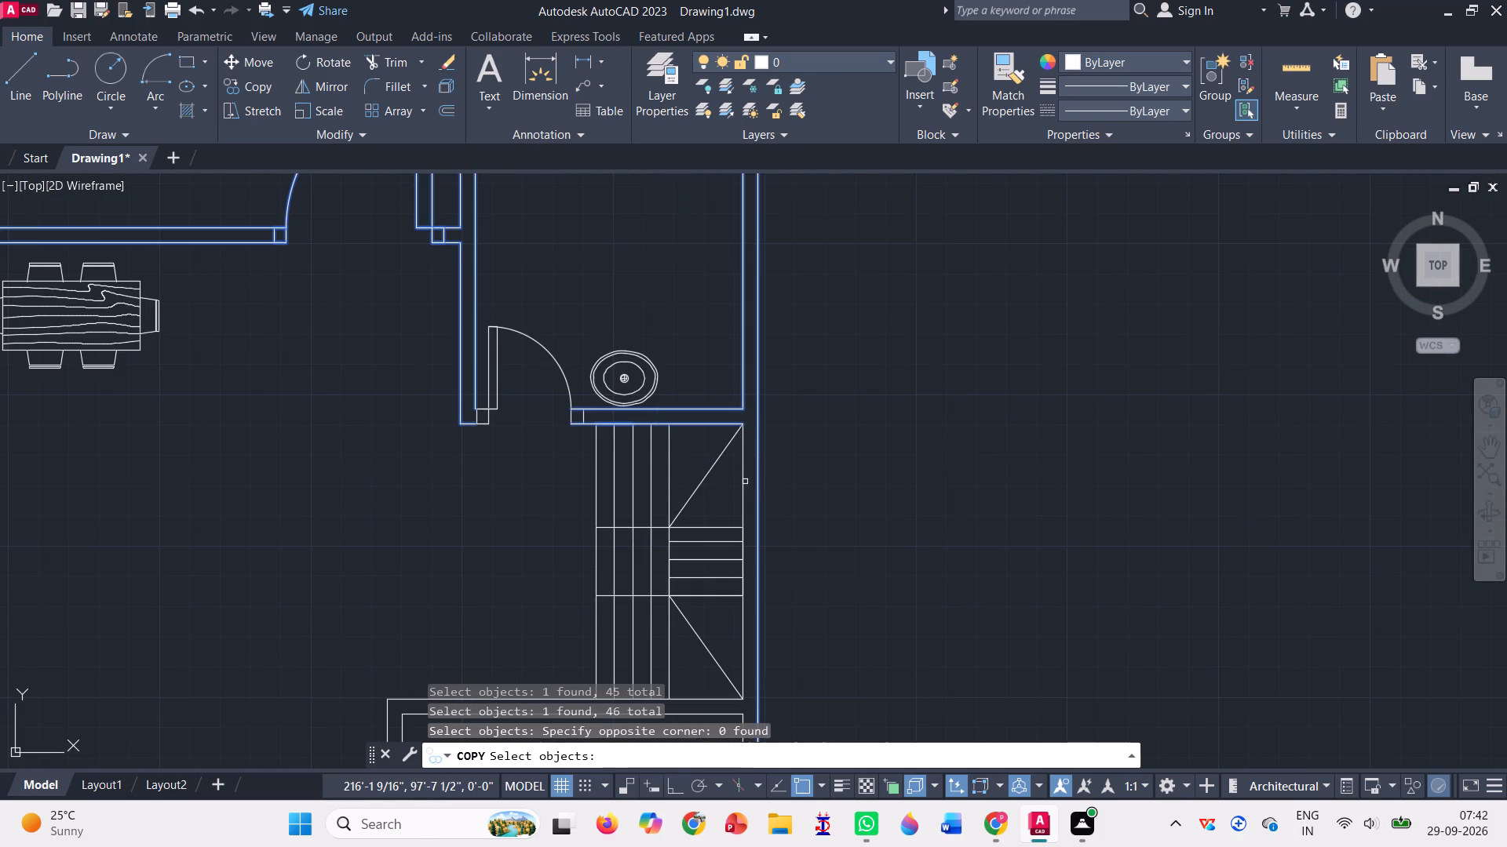
{"action": "left_click", "coordinate": [739, 479]}
{"action": "left_click", "coordinate": [742, 476]}
{"action": "left_click", "coordinate": [742, 476]}
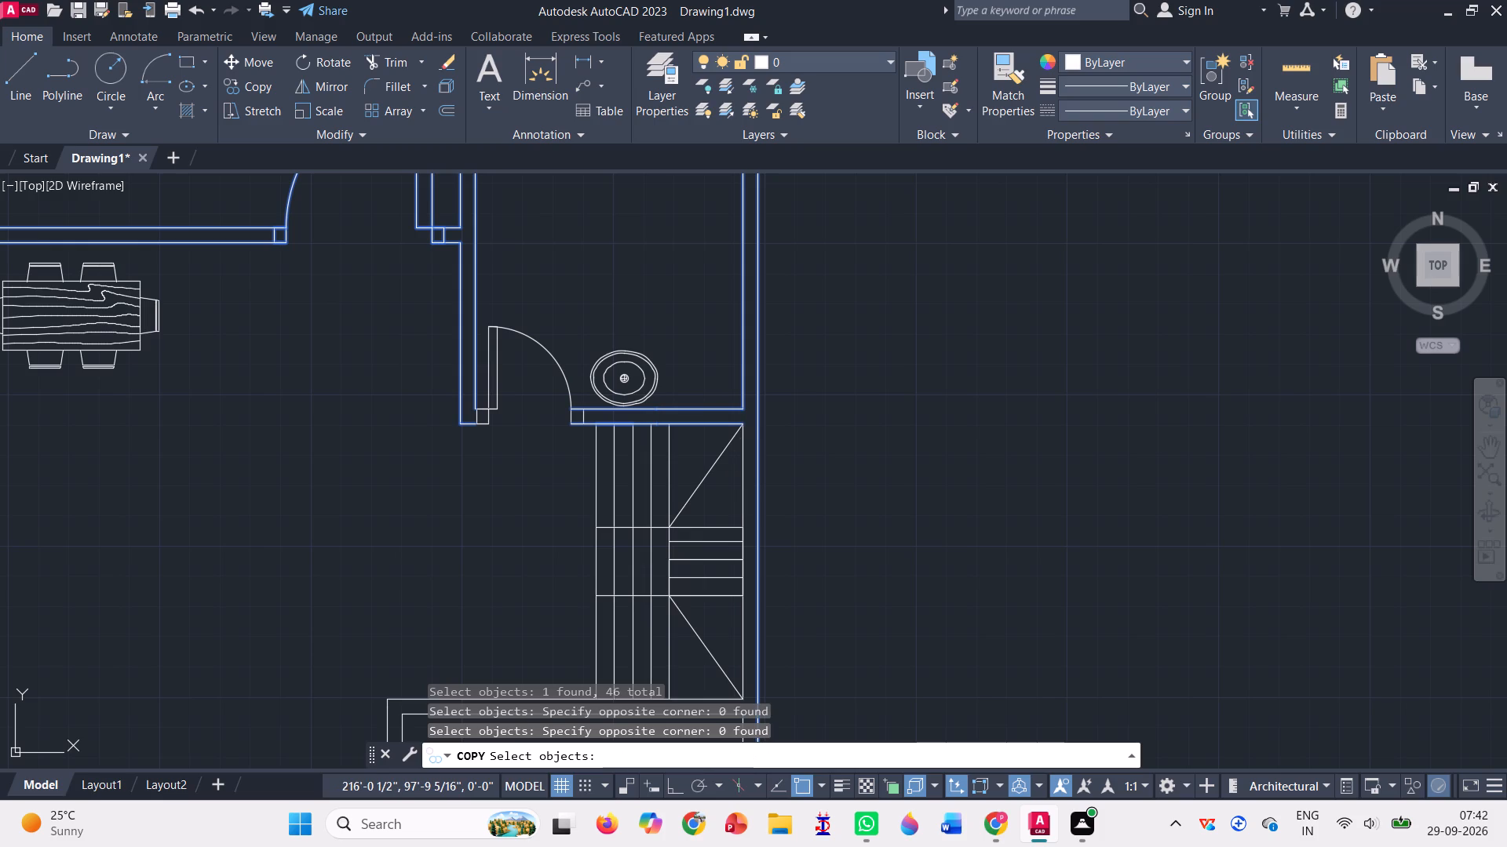
{"action": "scroll", "coordinate": [546, 421], "scroll_direction": "down", "scroll_amount": 2}
{"action": "scroll", "coordinate": [565, 432], "scroll_direction": "up", "scroll_amount": 2}
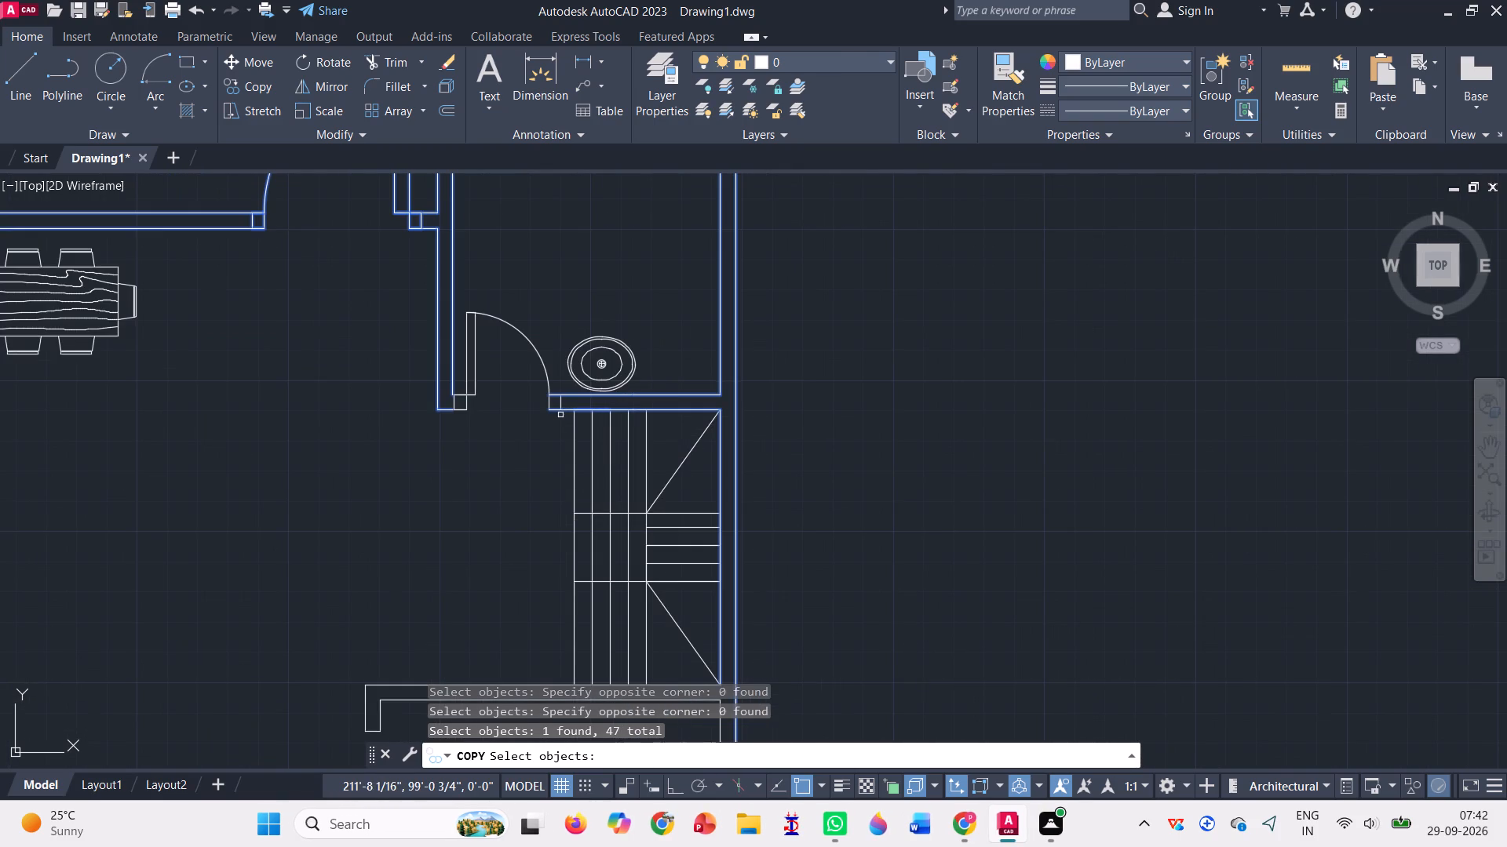
{"action": "scroll", "coordinate": [560, 399], "scroll_direction": "up", "scroll_amount": 3}
{"action": "left_click", "coordinate": [554, 401]}
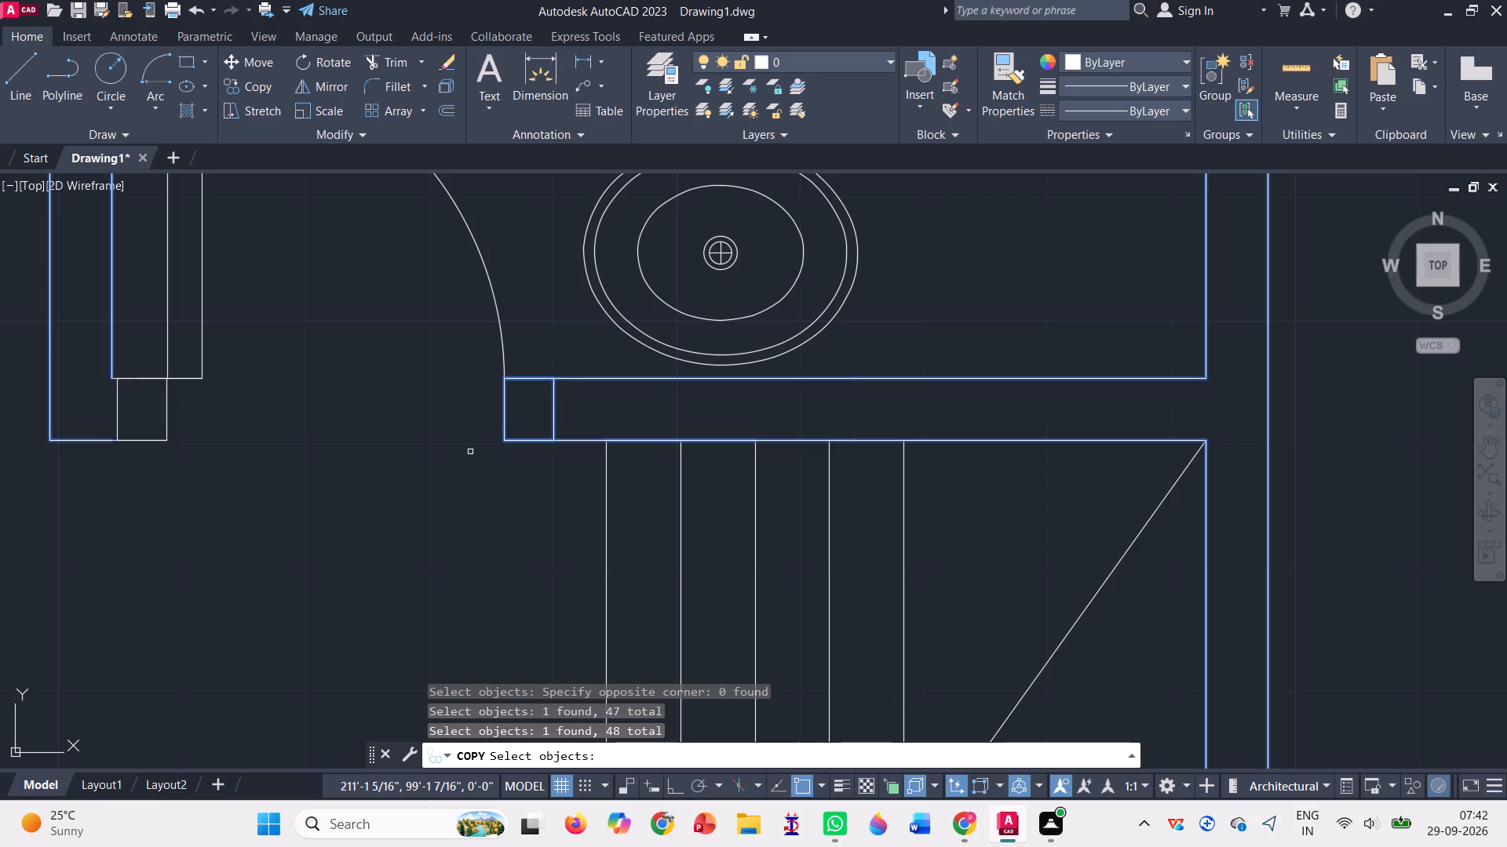
Add the staircase's upper diagonal line and its five long vertical lines to the copy selection.
{"action": "scroll", "coordinate": [470, 485], "scroll_direction": "down", "scroll_amount": 3}
{"action": "scroll", "coordinate": [717, 379], "scroll_direction": "down", "scroll_amount": 1}
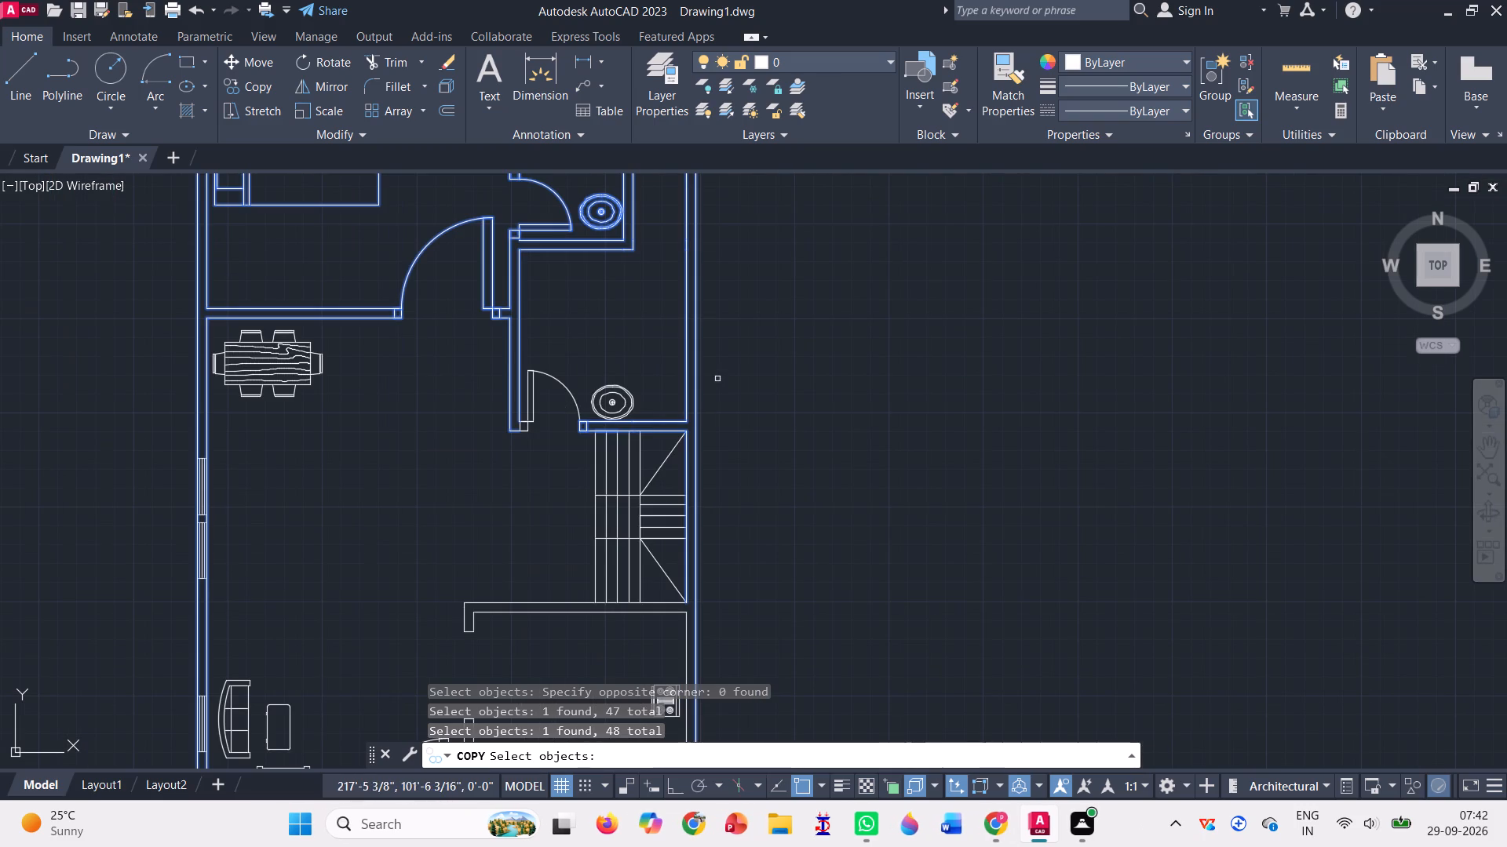
{"action": "scroll", "coordinate": [611, 493], "scroll_direction": "up", "scroll_amount": 1}
{"action": "scroll", "coordinate": [627, 482], "scroll_direction": "down", "scroll_amount": 1}
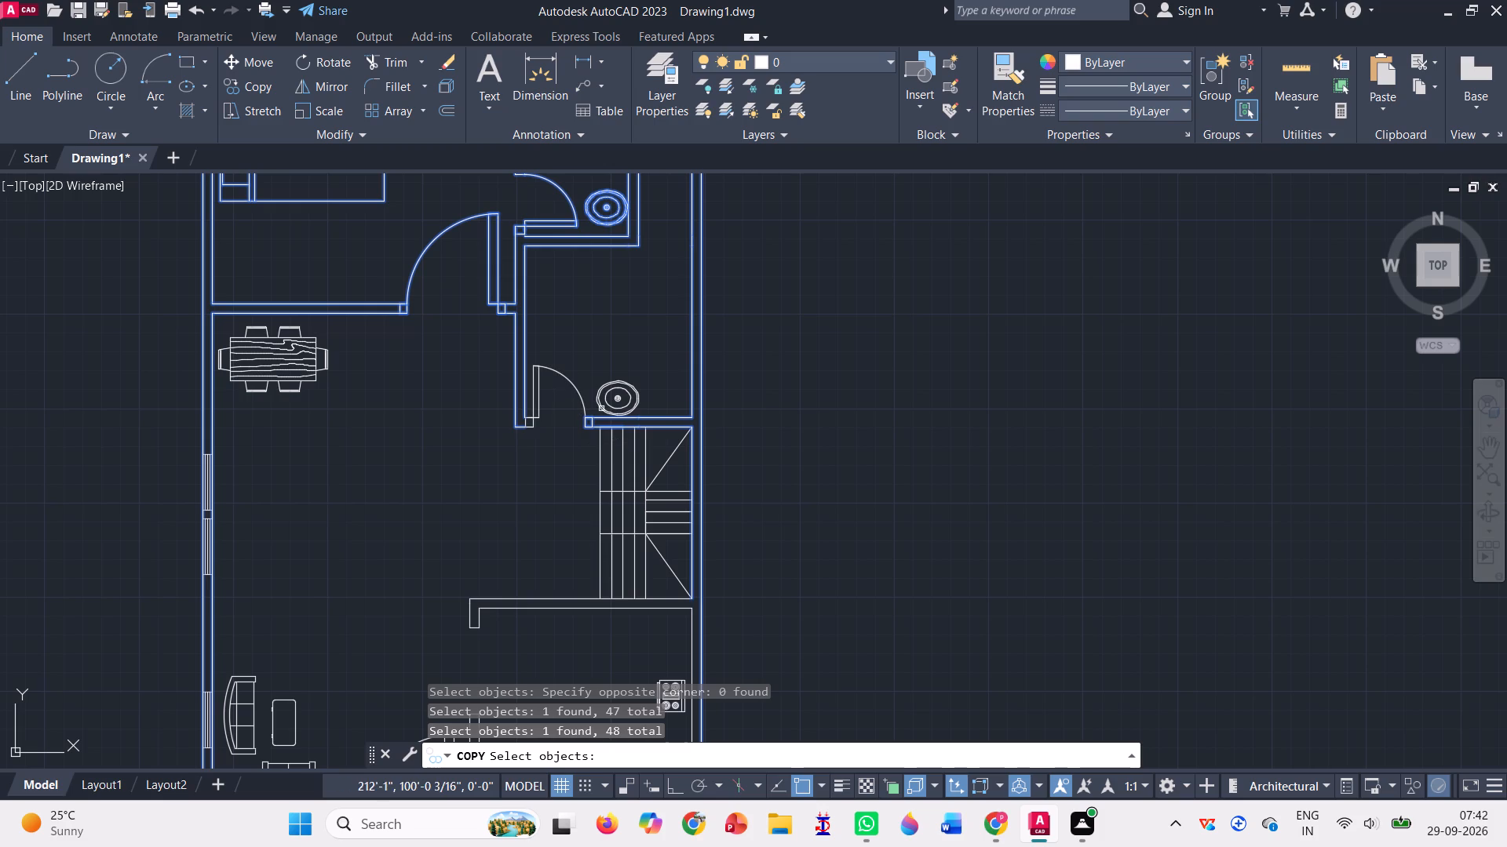
{"action": "scroll", "coordinate": [594, 427], "scroll_direction": "up", "scroll_amount": 2}
{"action": "left_click_drag", "start_coordinate": [564, 443], "coordinate": [655, 424]}
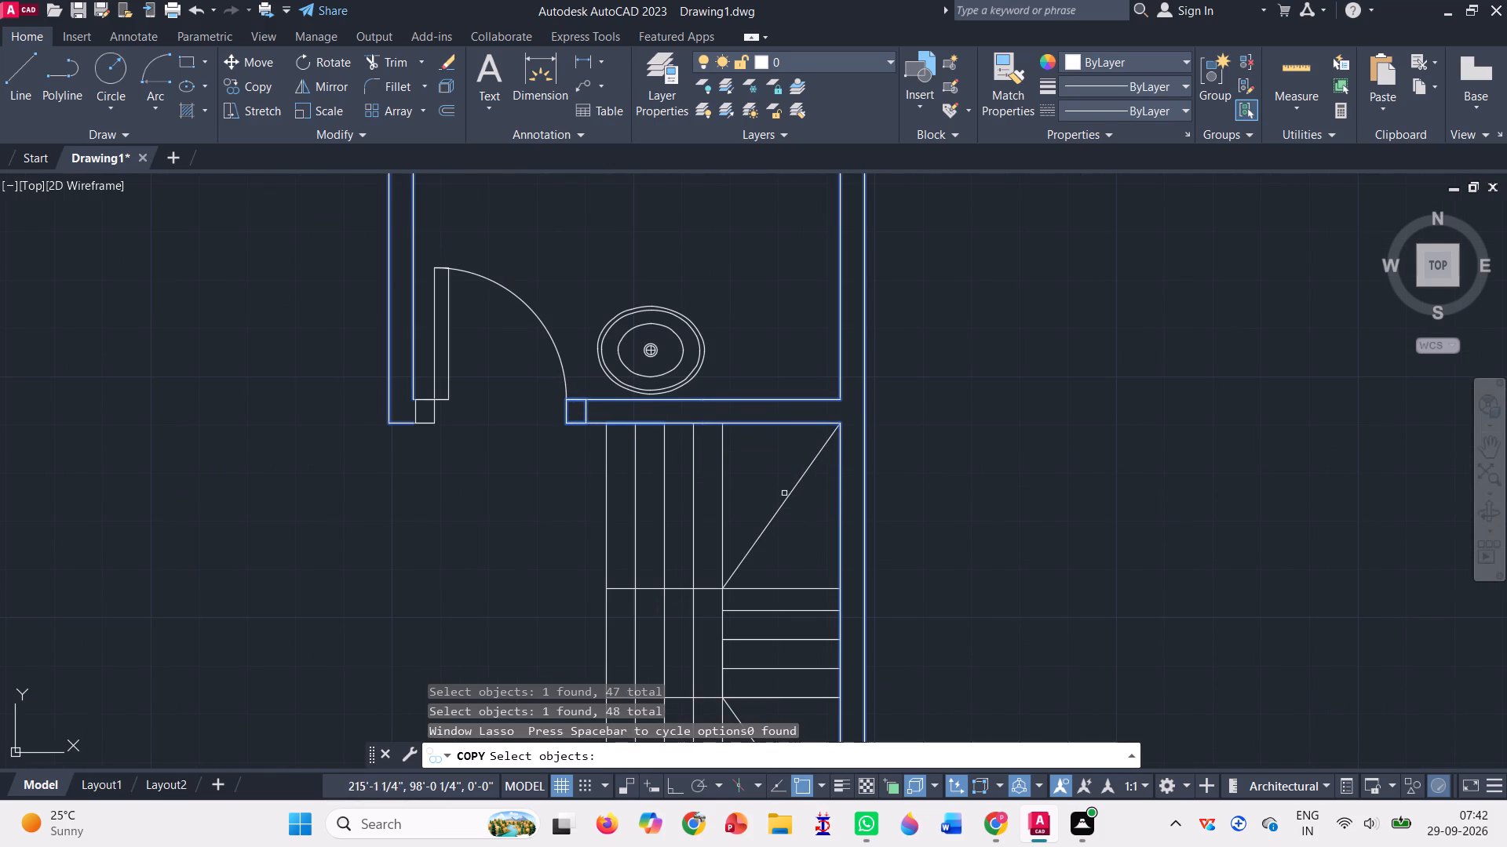
{"action": "left_click", "coordinate": [786, 500]}
{"action": "left_click", "coordinate": [719, 496]}
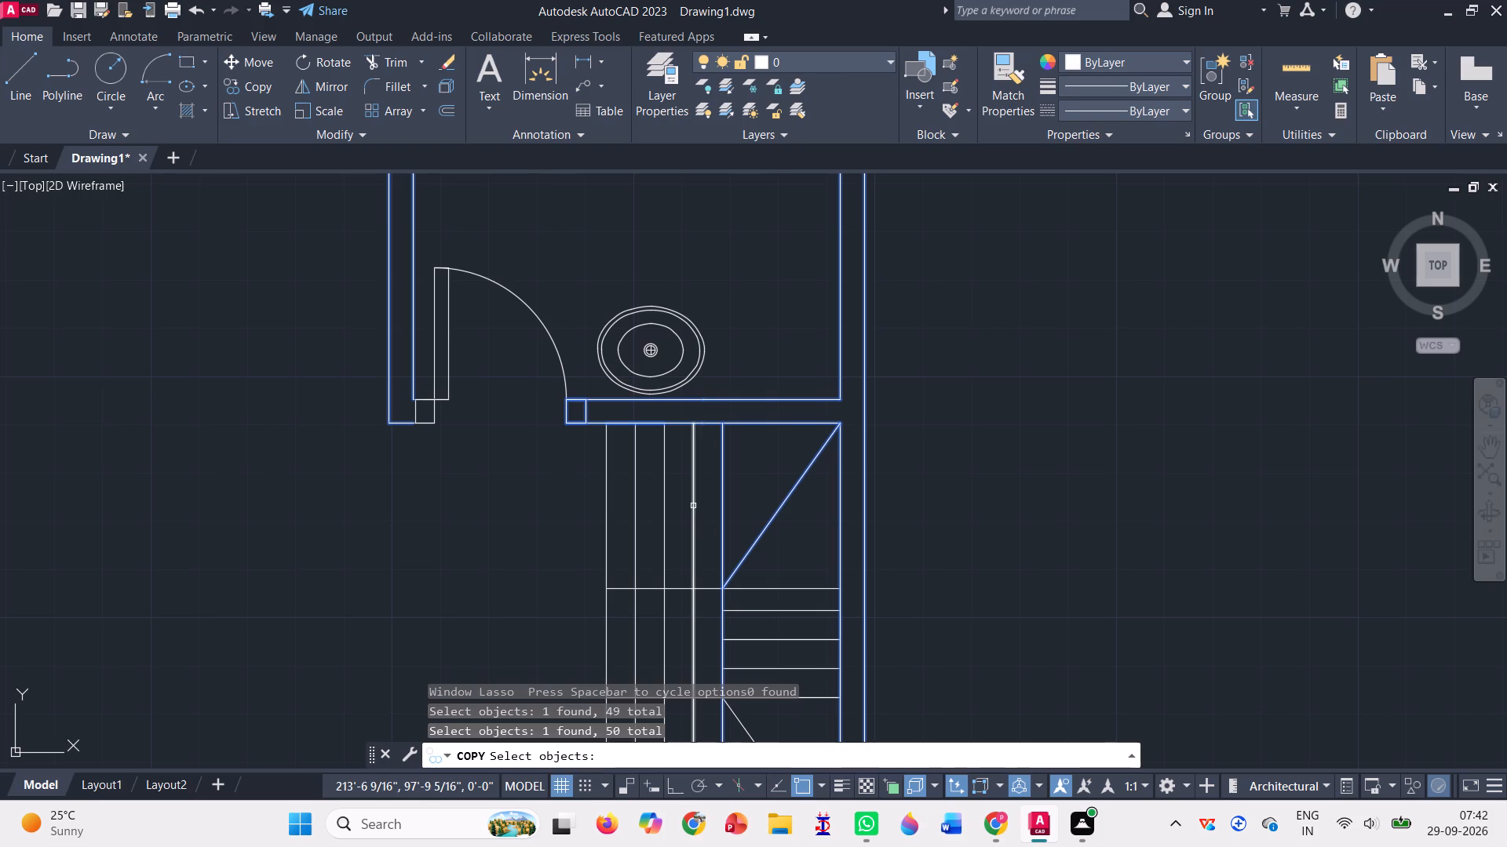
{"action": "left_click", "coordinate": [690, 506]}
{"action": "left_click", "coordinate": [662, 513]}
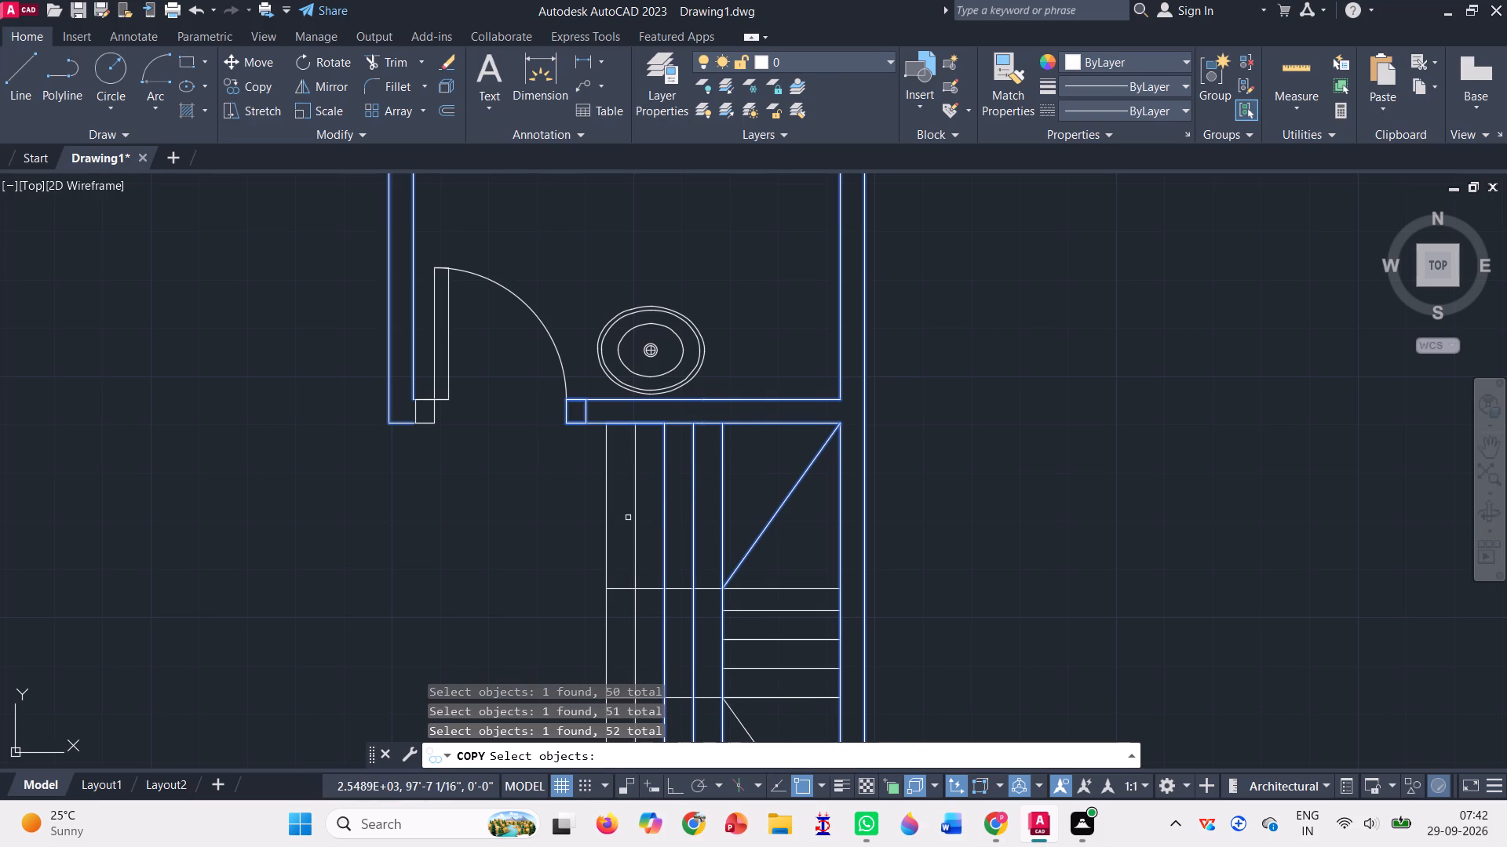
{"action": "left_click", "coordinate": [638, 514]}
{"action": "left_click", "coordinate": [586, 525]}
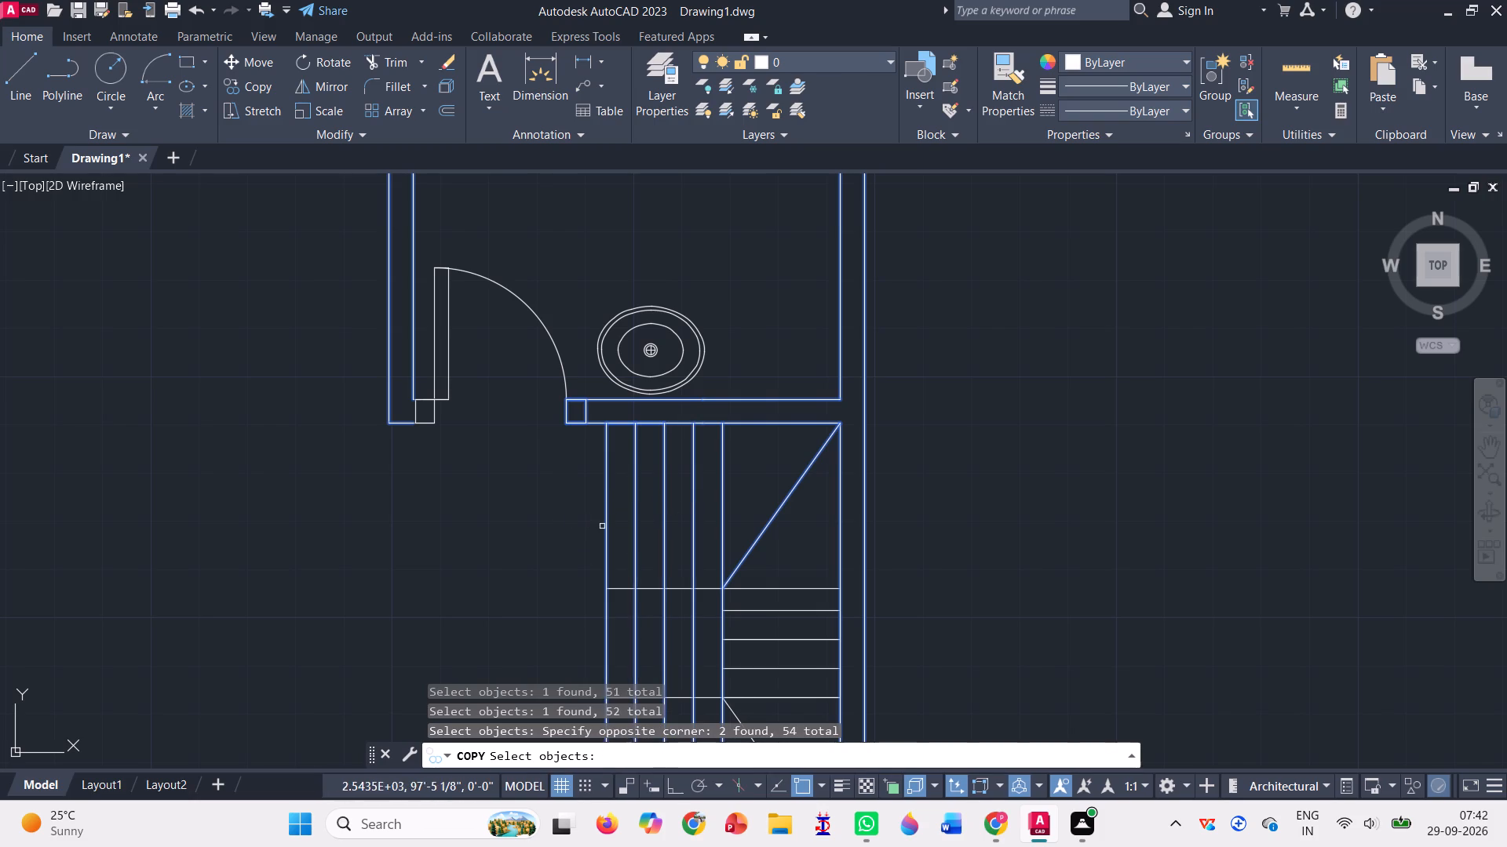
Add the upper and lower horizontal lines crossing the full width of the staircase to the copy selection.
{"action": "left_click", "coordinate": [623, 570]}
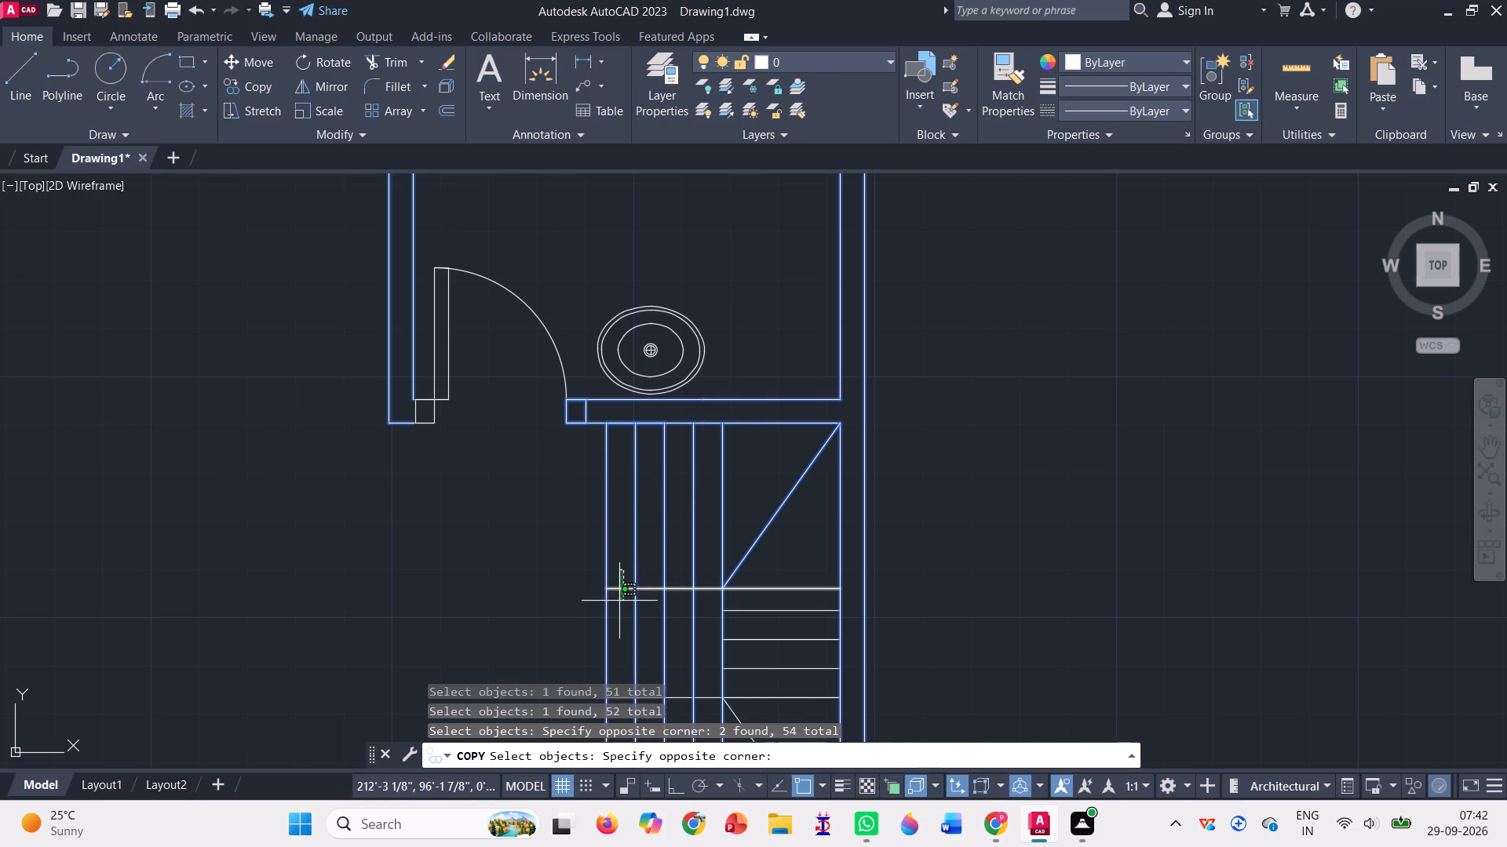
{"action": "left_click", "coordinate": [619, 603]}
{"action": "scroll", "coordinate": [772, 536], "scroll_direction": "down", "scroll_amount": 3}
{"action": "scroll", "coordinate": [733, 599], "scroll_direction": "up", "scroll_amount": 1}
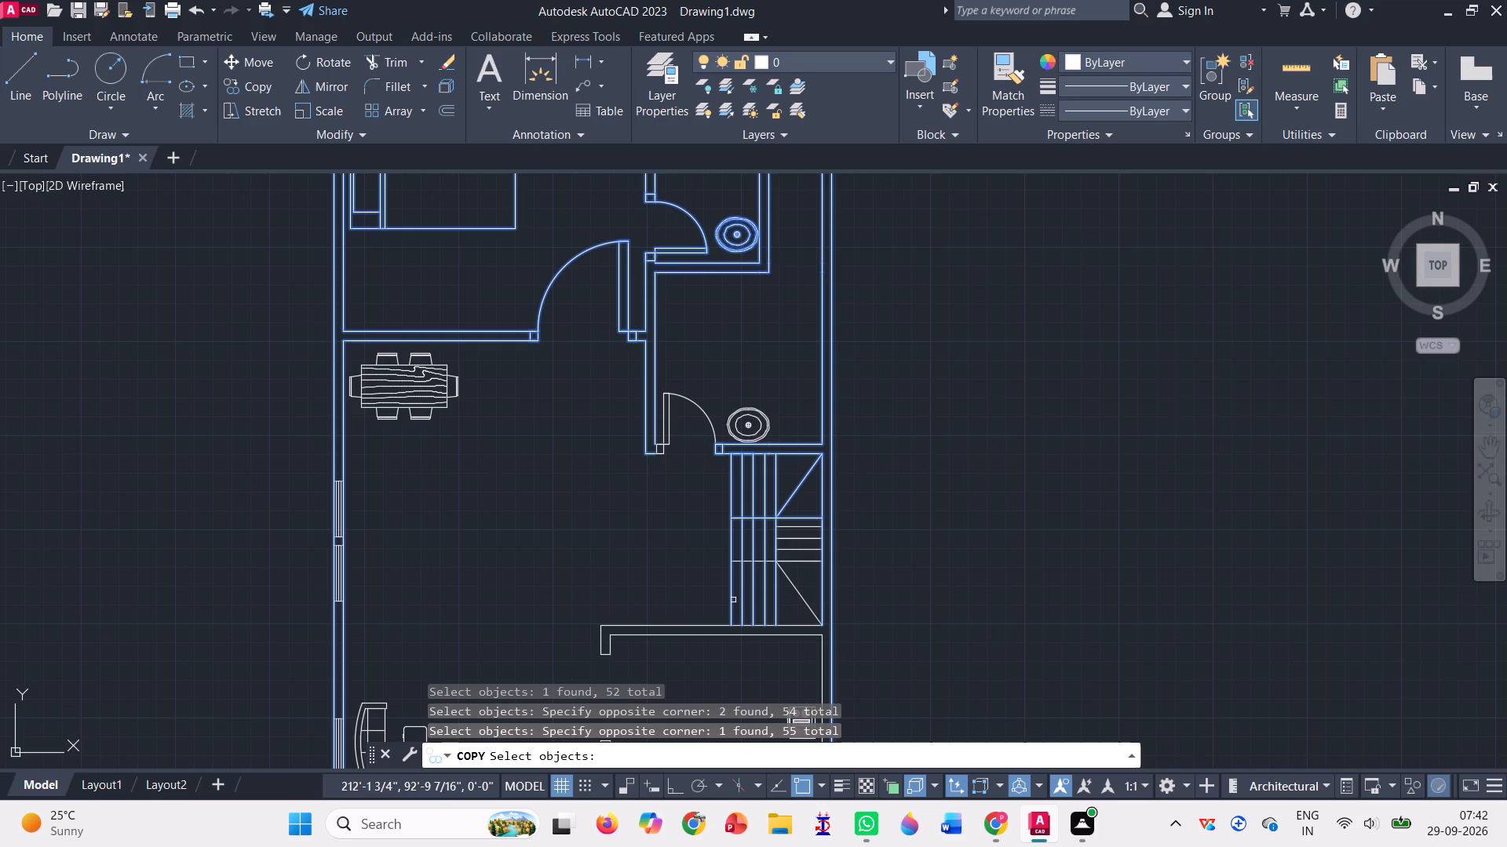
{"action": "scroll", "coordinate": [750, 546], "scroll_direction": "up", "scroll_amount": 4}
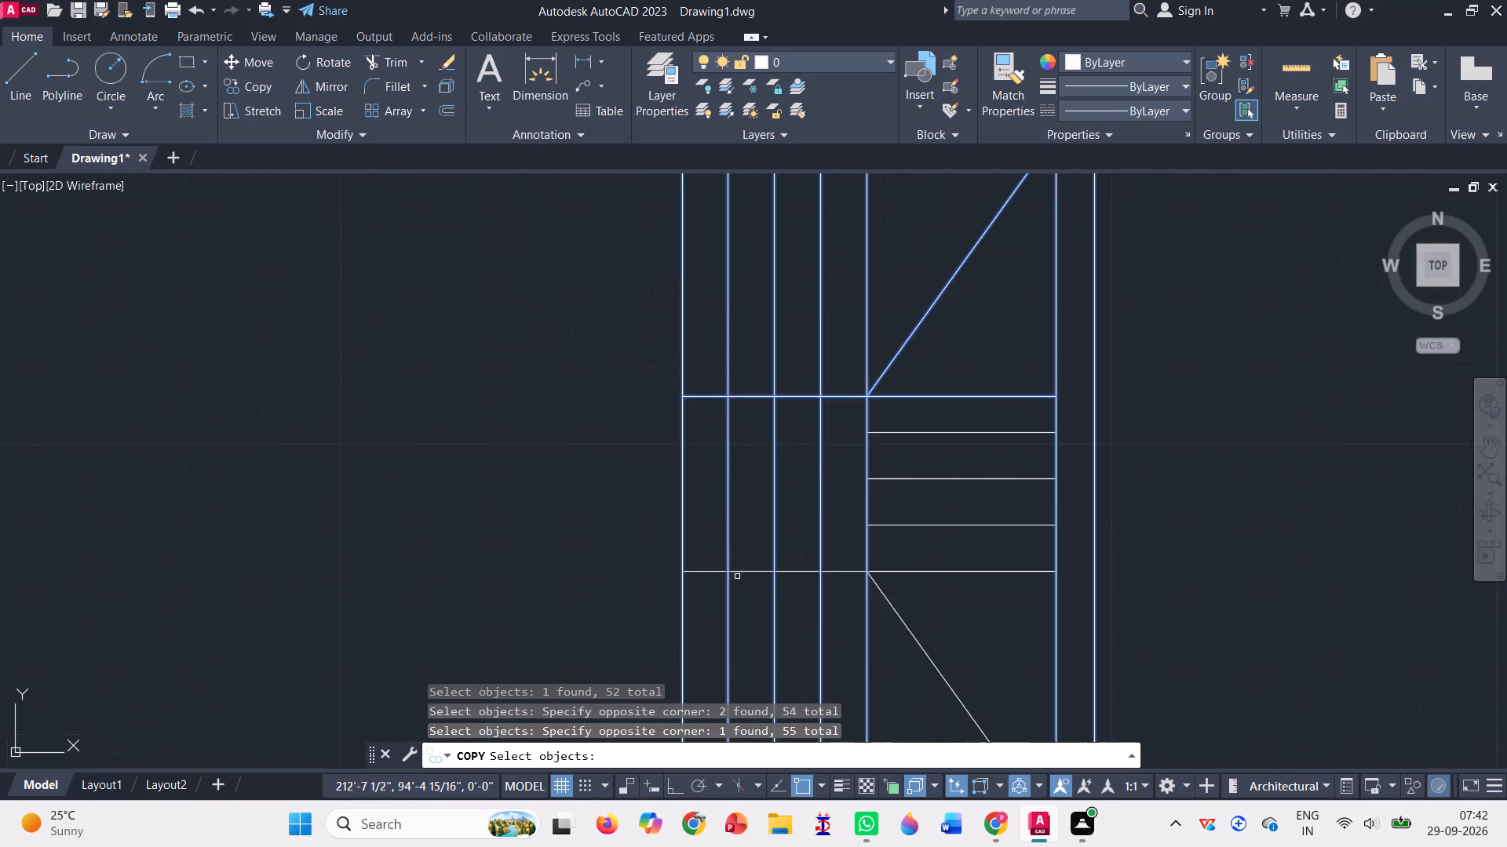
{"action": "left_click", "coordinate": [689, 591]}
{"action": "left_click", "coordinate": [682, 525]}
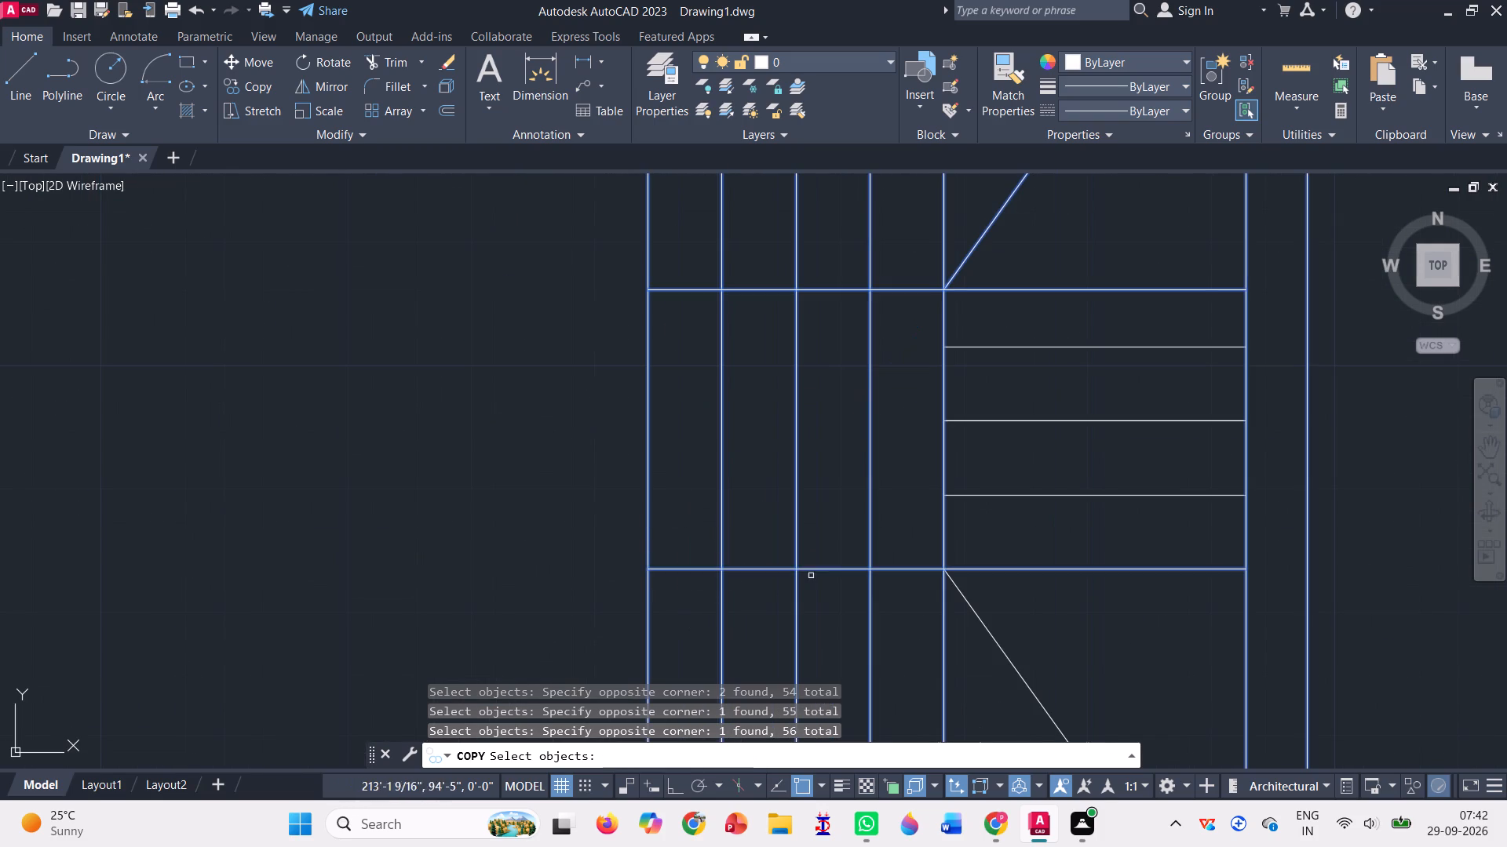
Add the three short tread lines on the staircase's right side and its lower diagonal line to the copy selection.
{"action": "left_click", "coordinate": [1073, 623]}
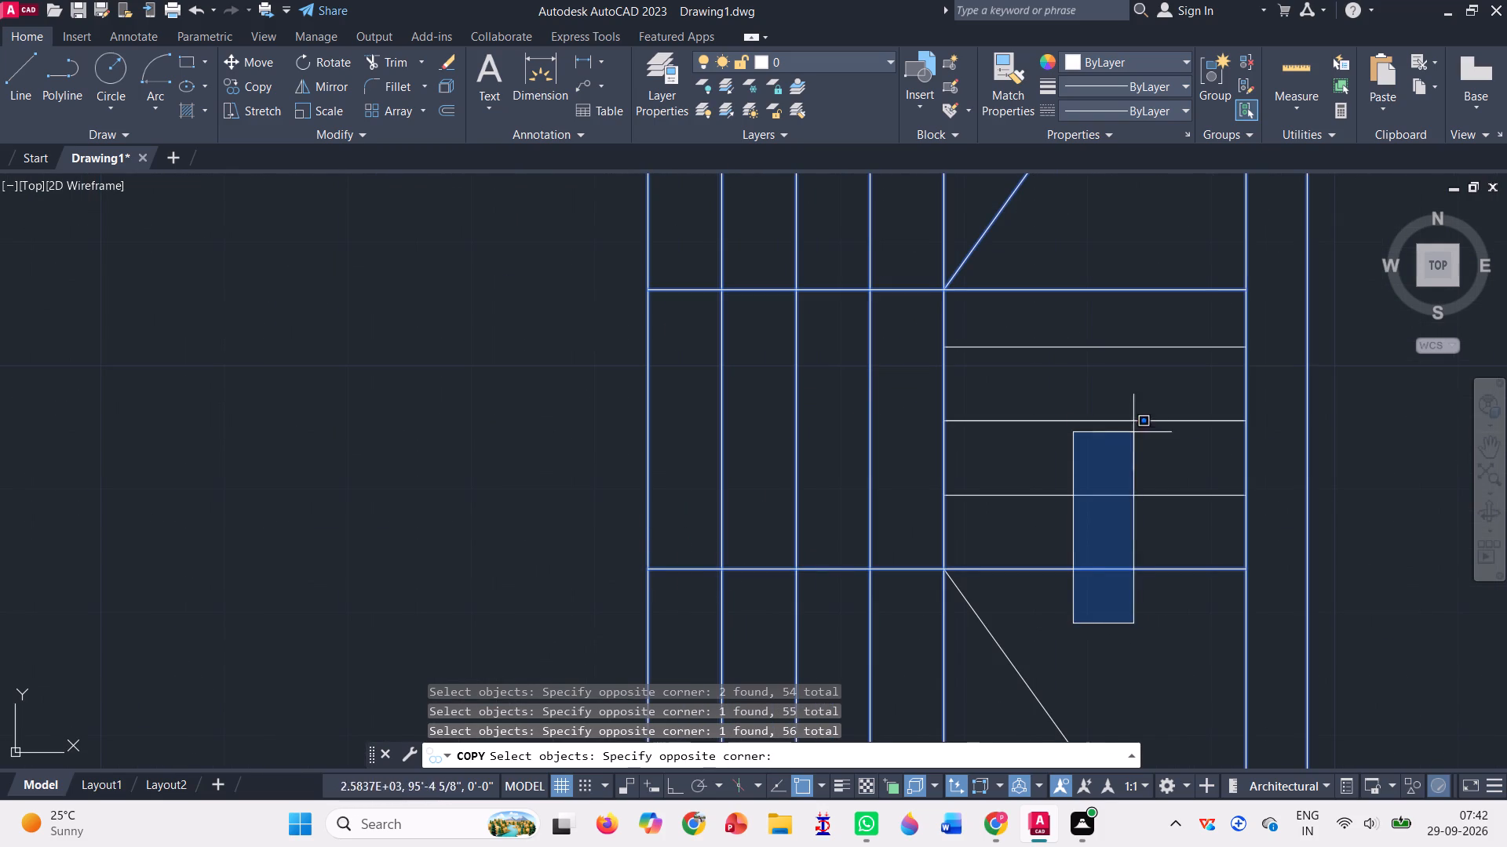
{"action": "left_click", "coordinate": [1114, 335]}
{"action": "left_click", "coordinate": [1093, 351]}
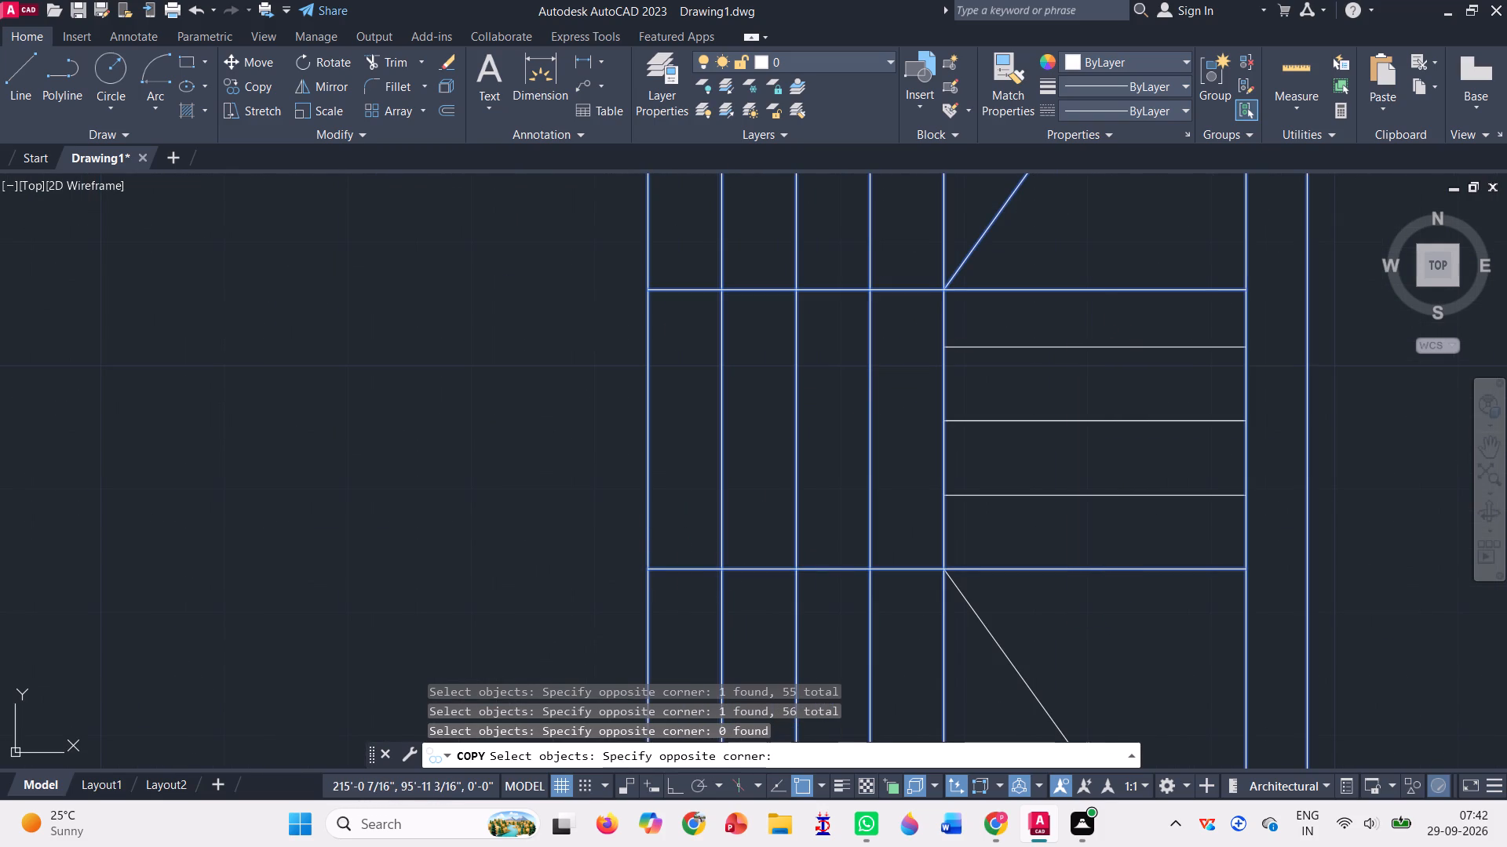
{"action": "left_click", "coordinate": [1100, 344]}
{"action": "left_click", "coordinate": [1101, 349]}
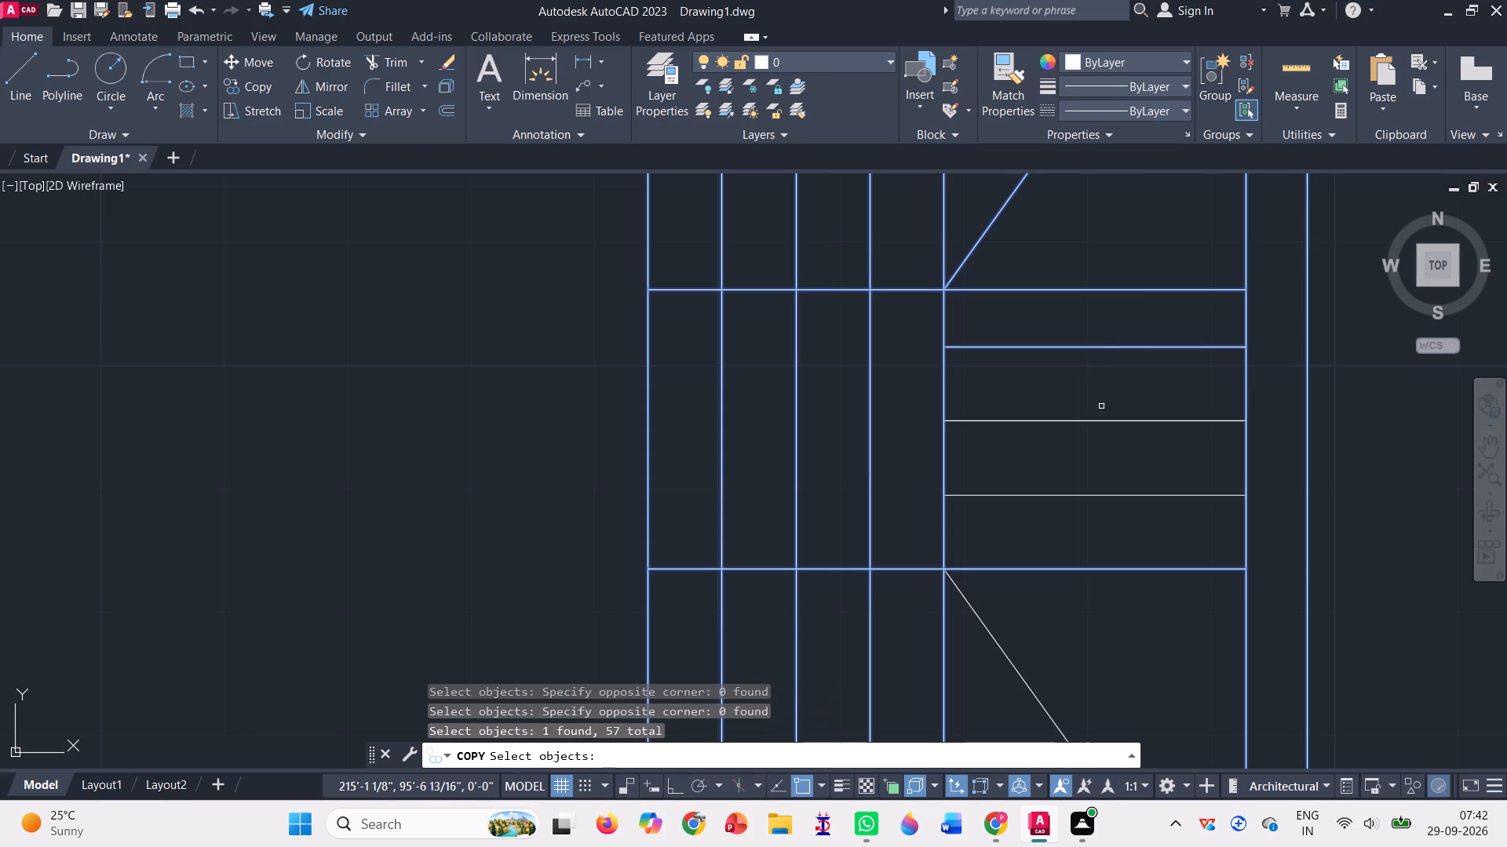
{"action": "left_click", "coordinate": [1108, 422]}
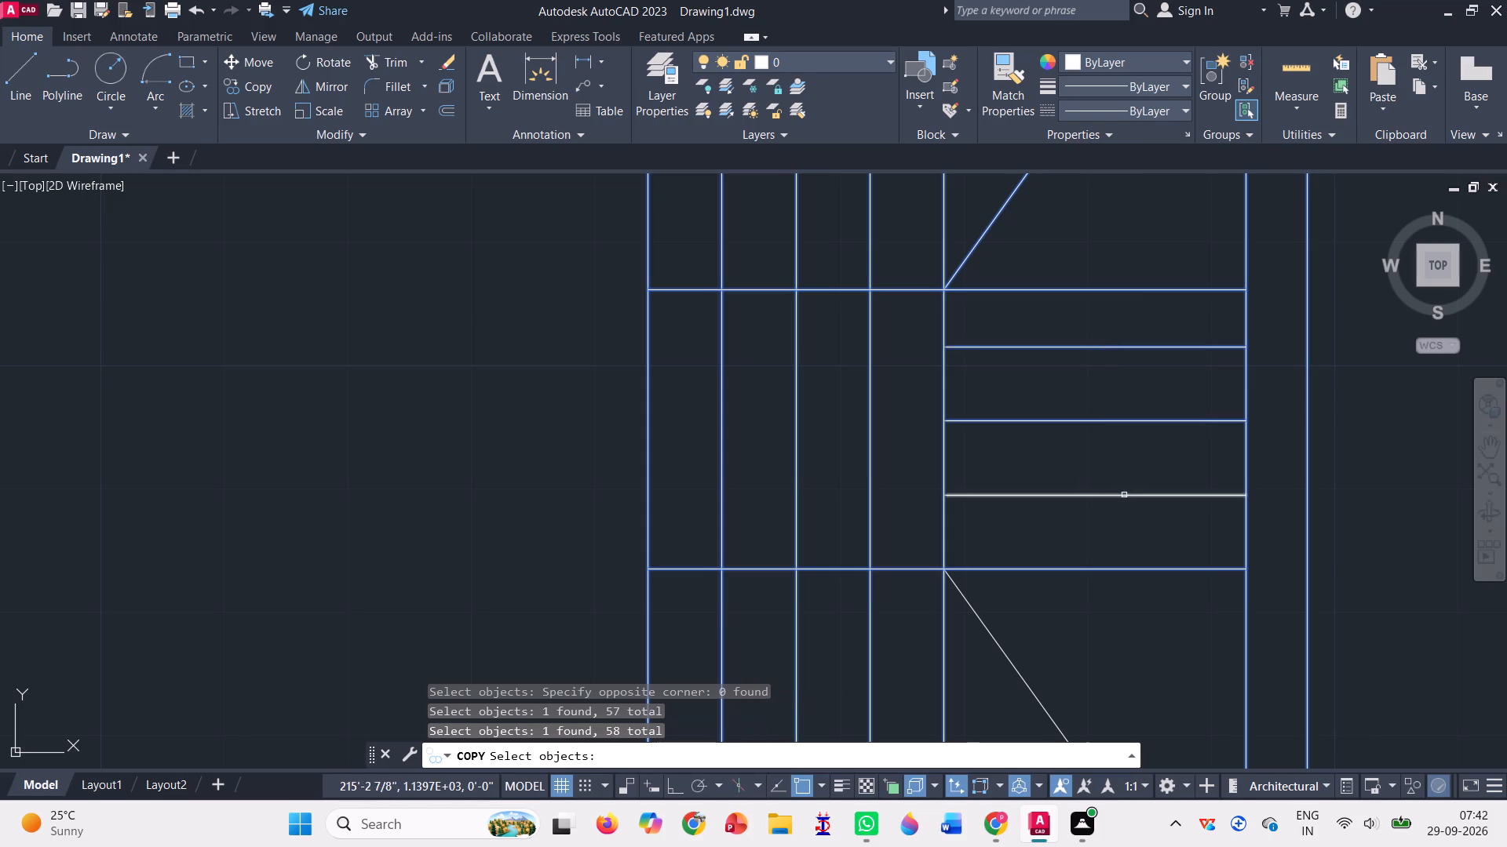
{"action": "left_click", "coordinate": [1124, 495]}
{"action": "scroll", "coordinate": [1019, 405], "scroll_direction": "down", "scroll_amount": 3}
{"action": "scroll", "coordinate": [1037, 511], "scroll_direction": "up", "scroll_amount": 2}
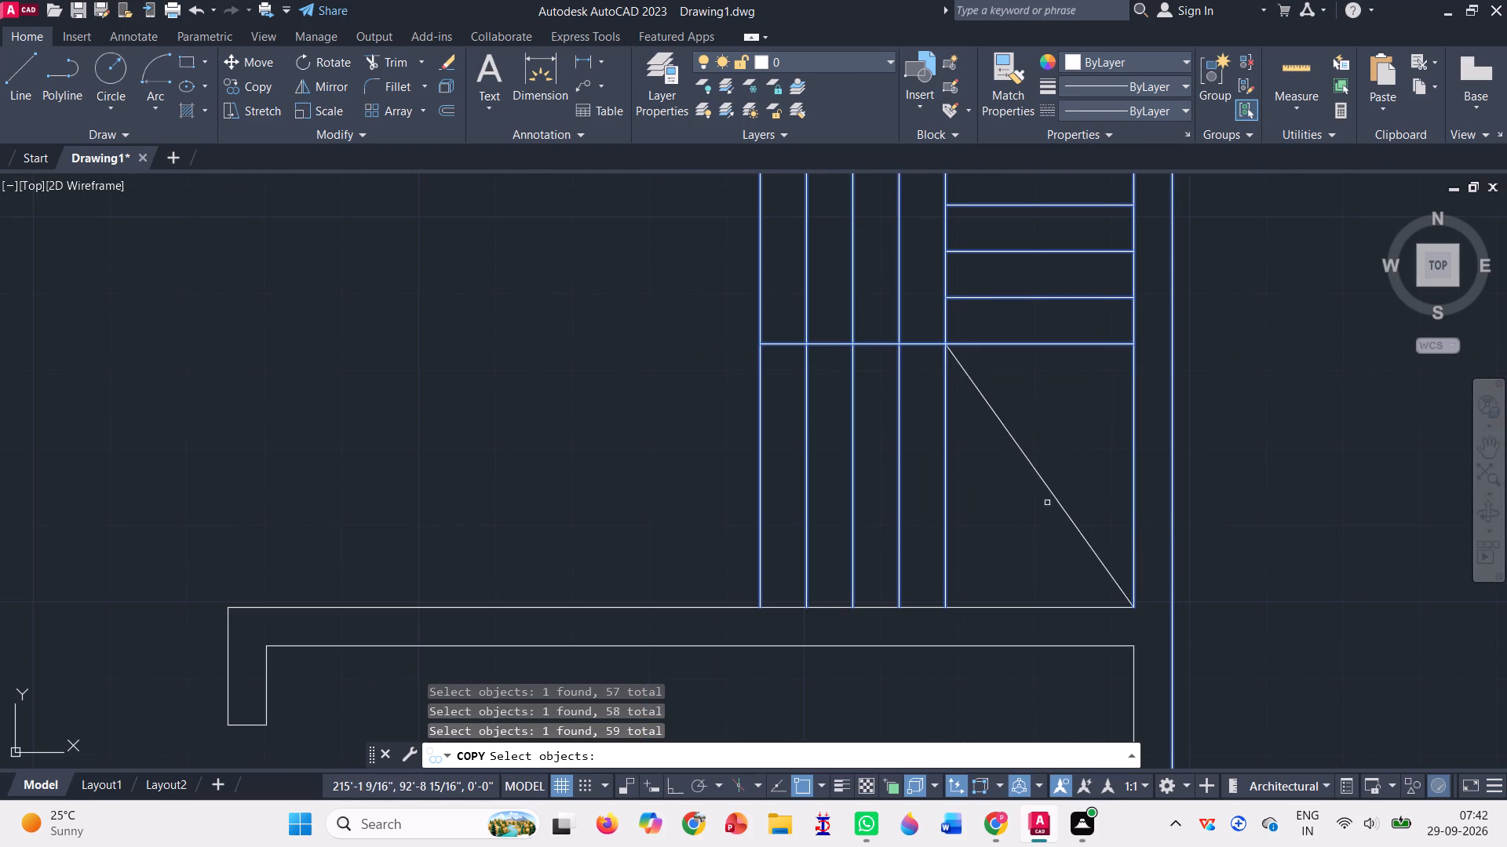
{"action": "left_click", "coordinate": [1053, 496]}
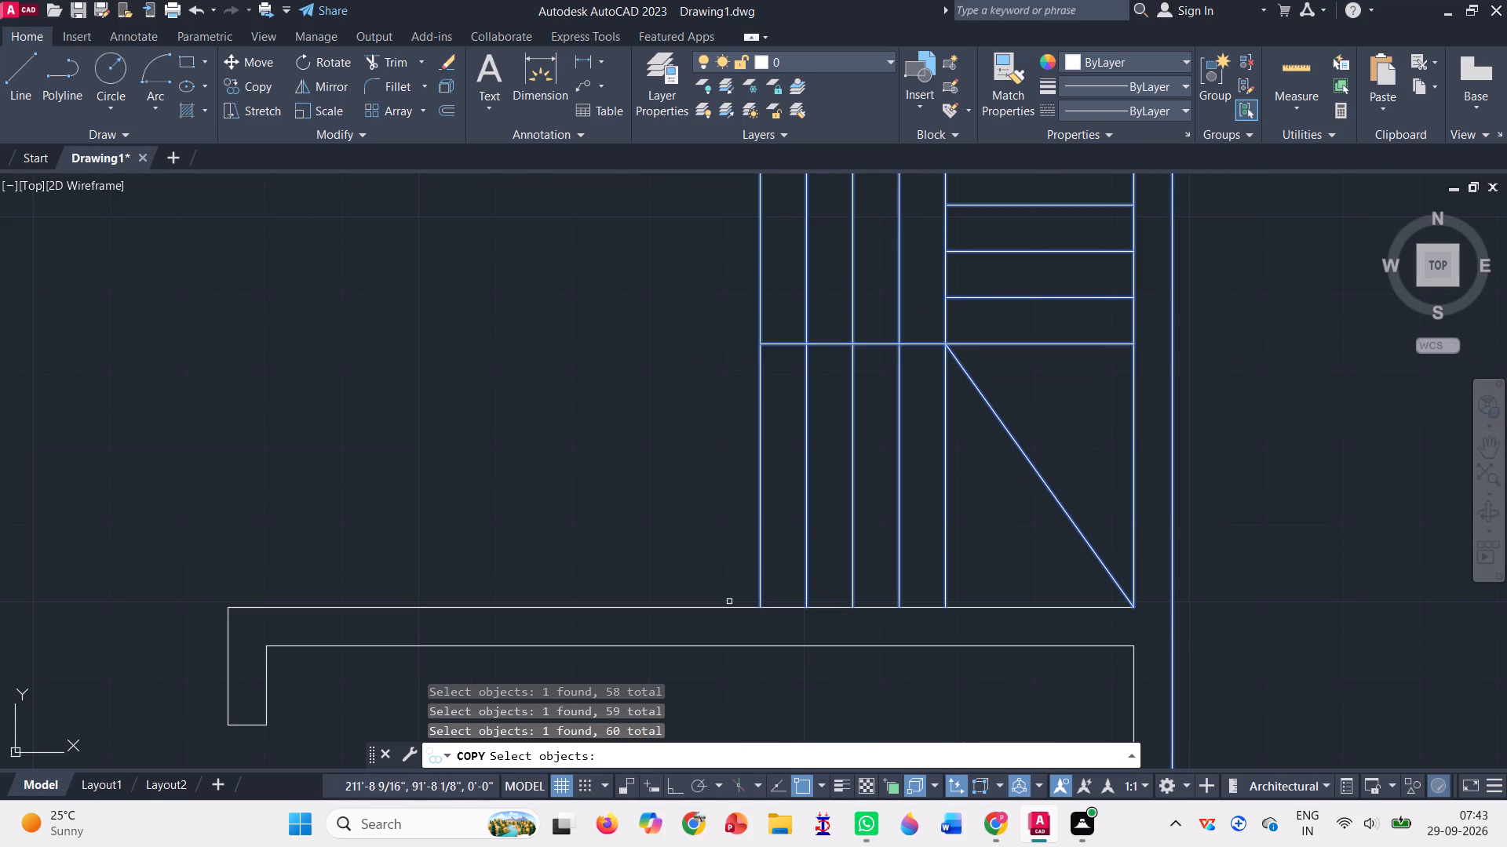
Add both long lines of the horizontal wall directly below the staircase to the copy selection.
{"action": "left_click", "coordinate": [723, 606]}
{"action": "left_click", "coordinate": [731, 644]}
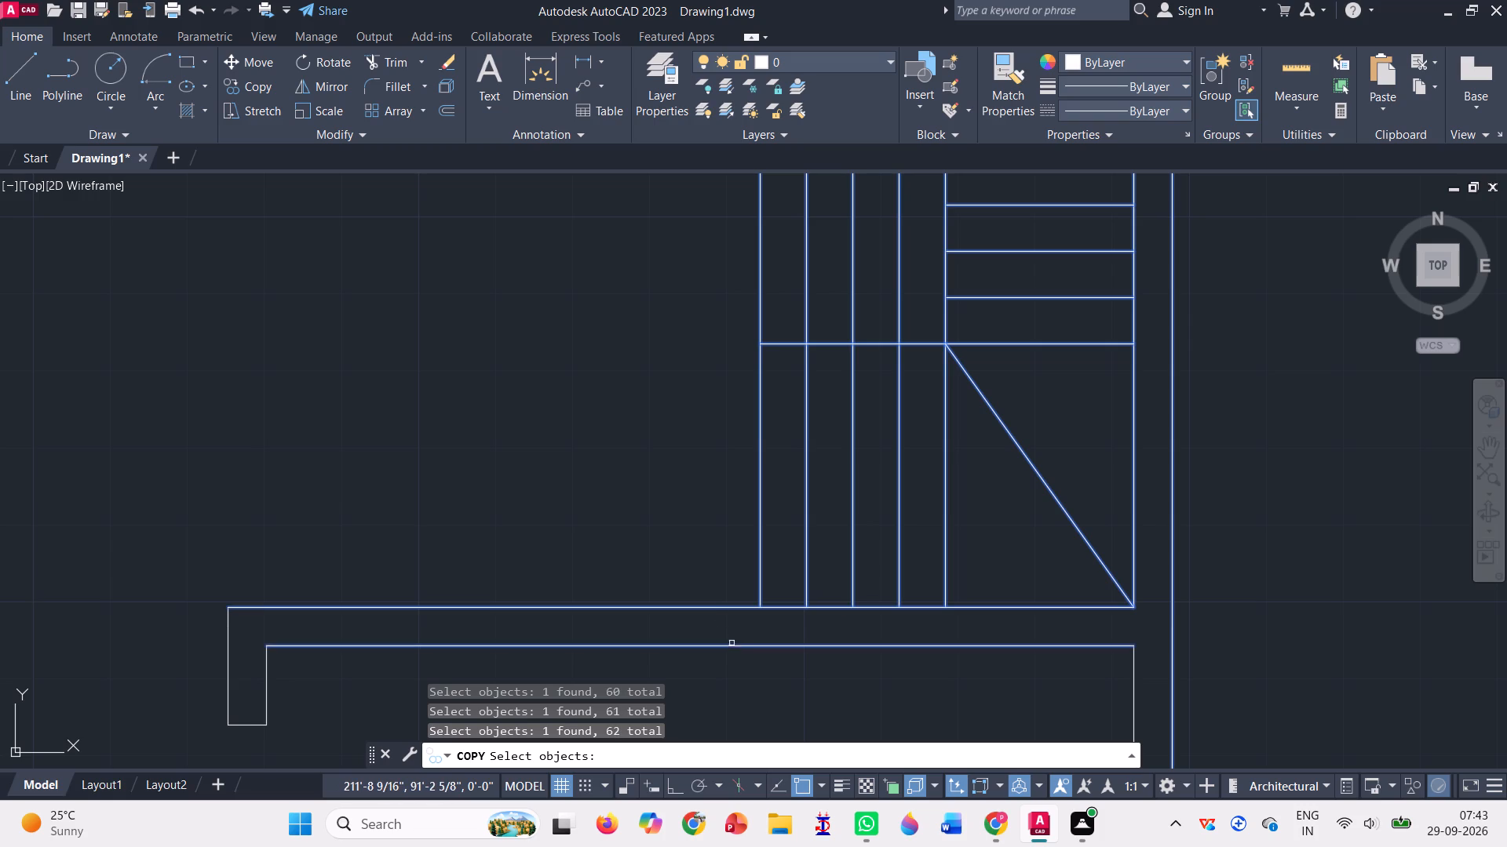
{"action": "scroll", "coordinate": [685, 448], "scroll_direction": "down", "scroll_amount": 2}
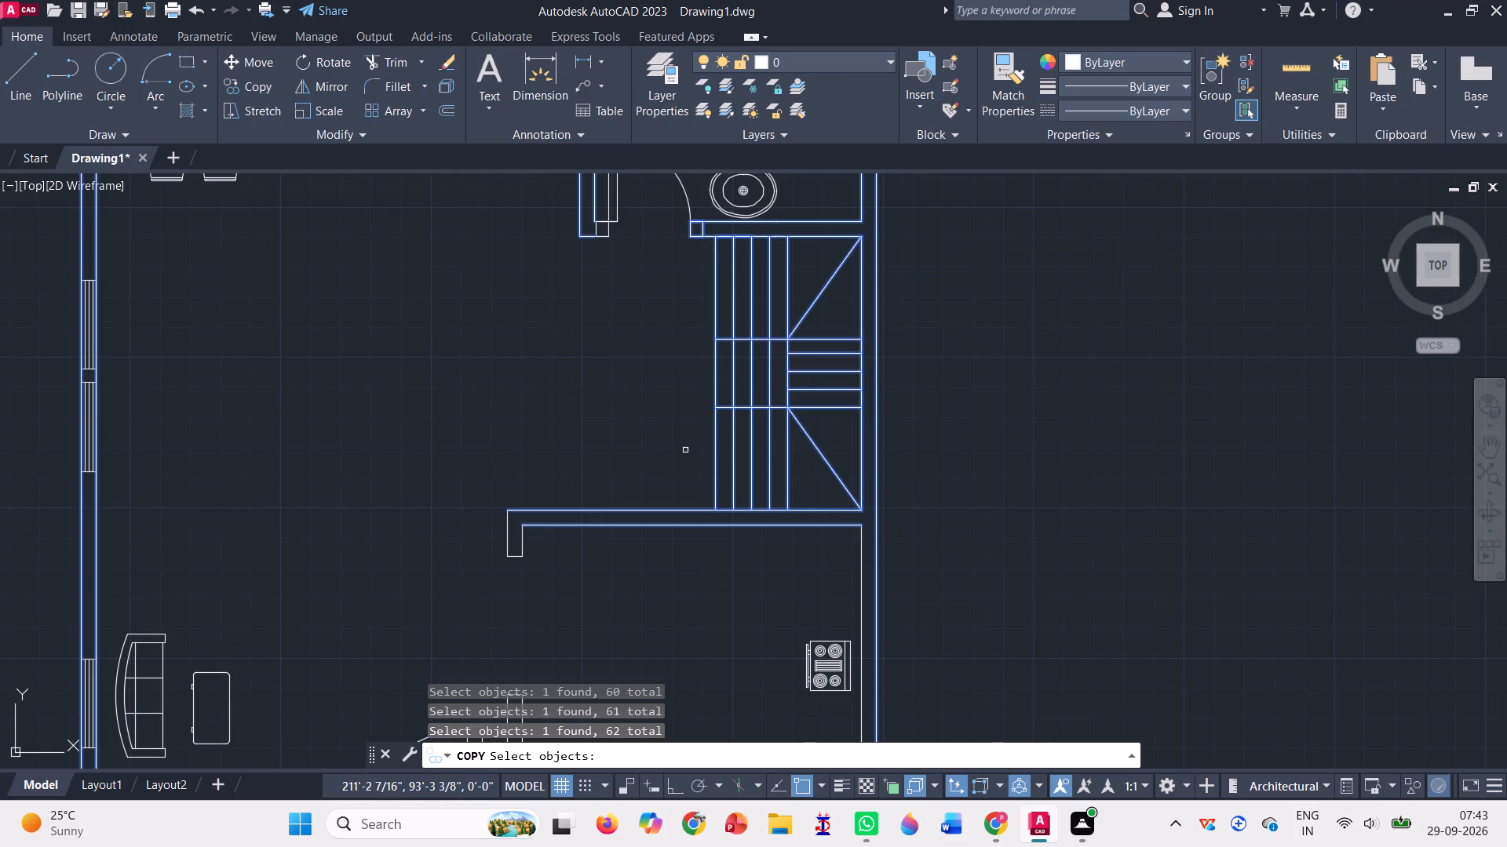
Add the kitchen's inner east wall line and both lines of its bottom wall to the copy selection.
{"action": "scroll", "coordinate": [742, 467], "scroll_direction": "down", "scroll_amount": 3}
{"action": "scroll", "coordinate": [778, 528], "scroll_direction": "up", "scroll_amount": 3}
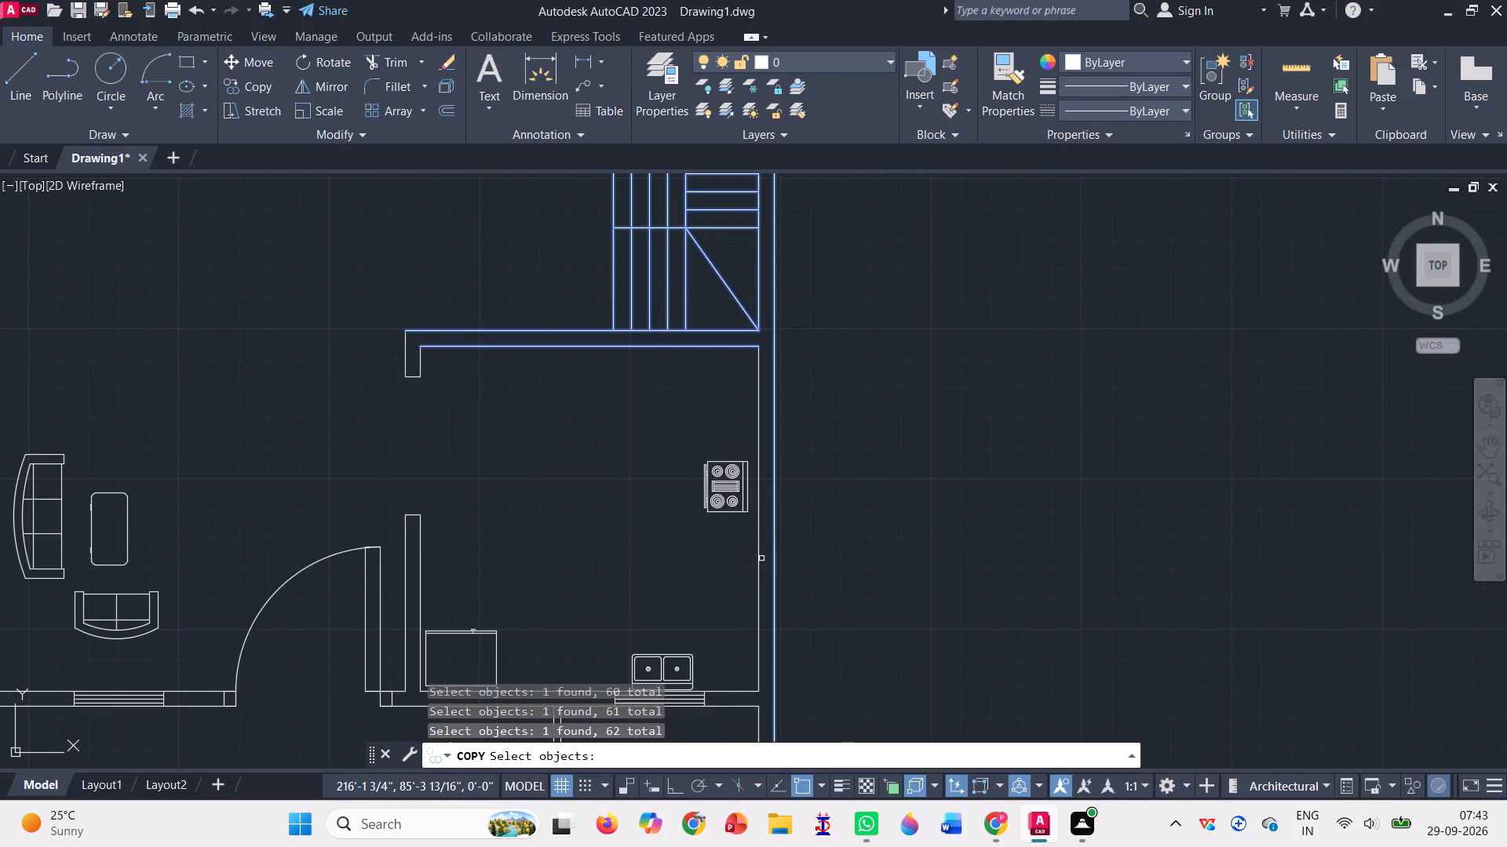
{"action": "left_click", "coordinate": [757, 558]}
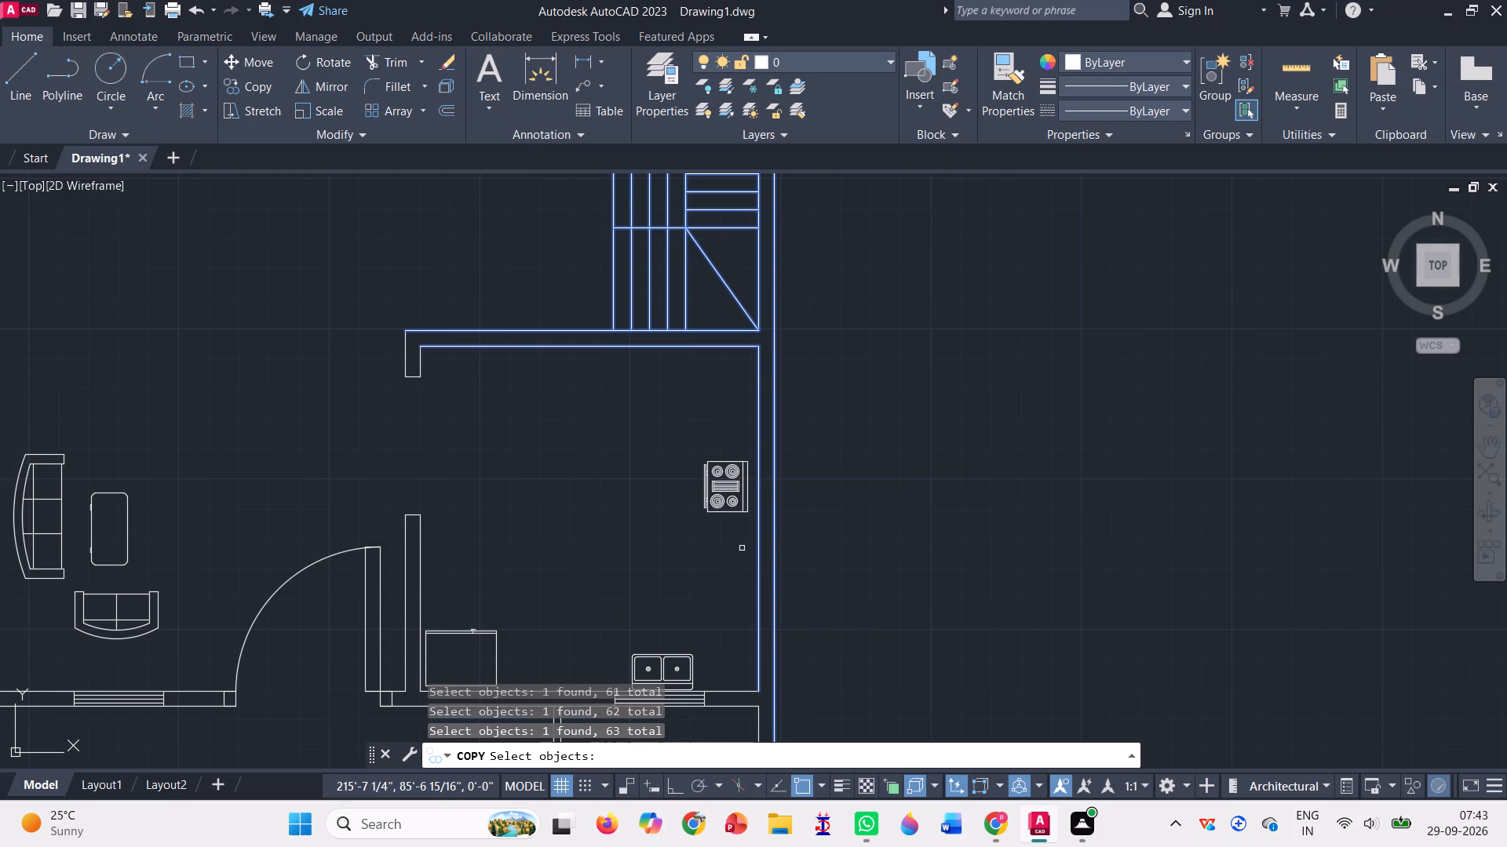
{"action": "scroll", "coordinate": [861, 518], "scroll_direction": "down", "scroll_amount": 2}
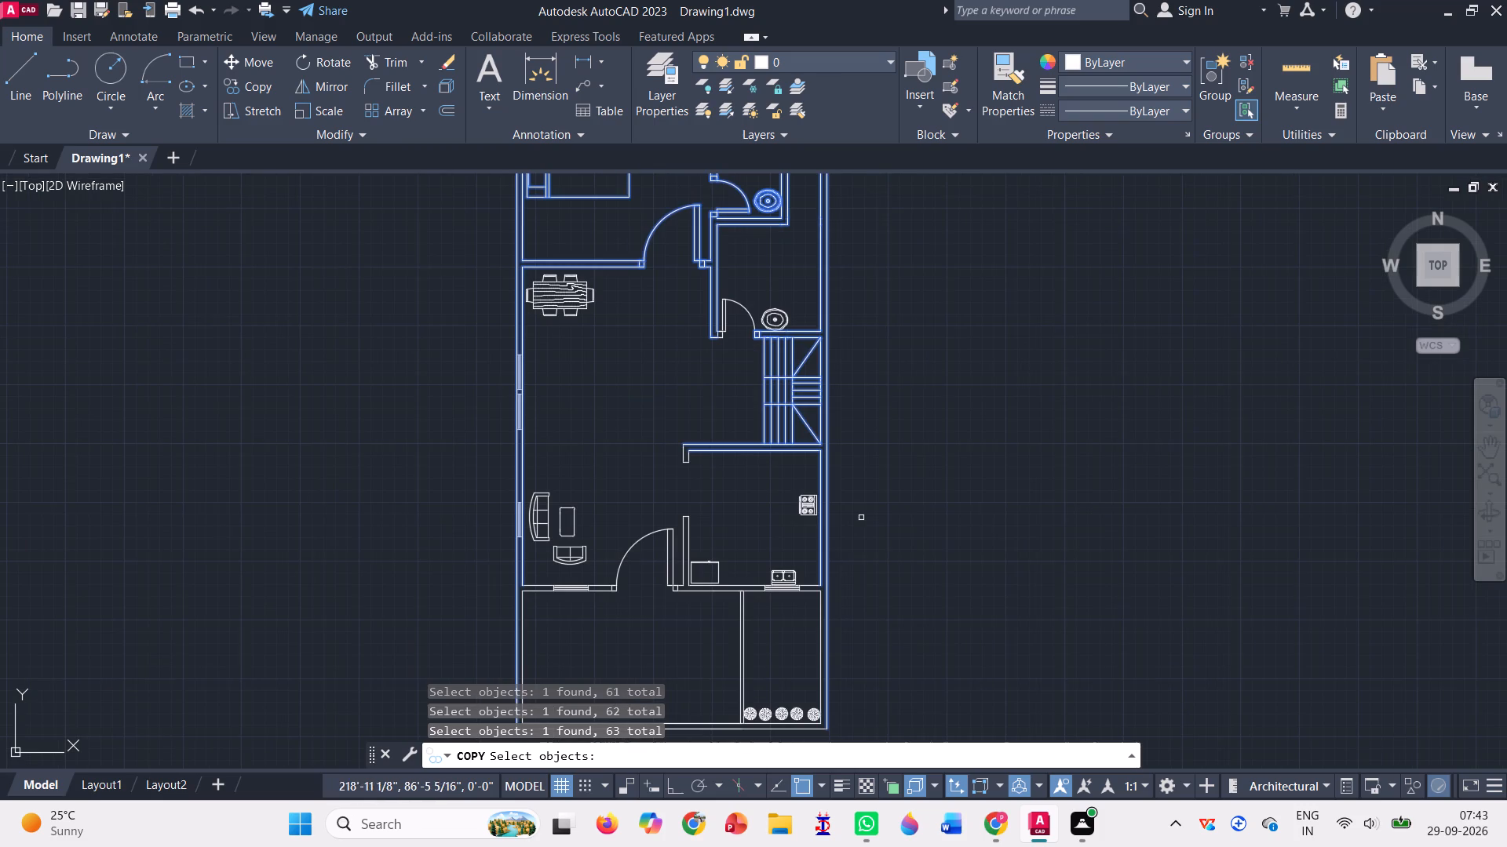
{"action": "scroll", "coordinate": [724, 594], "scroll_direction": "up", "scroll_amount": 4}
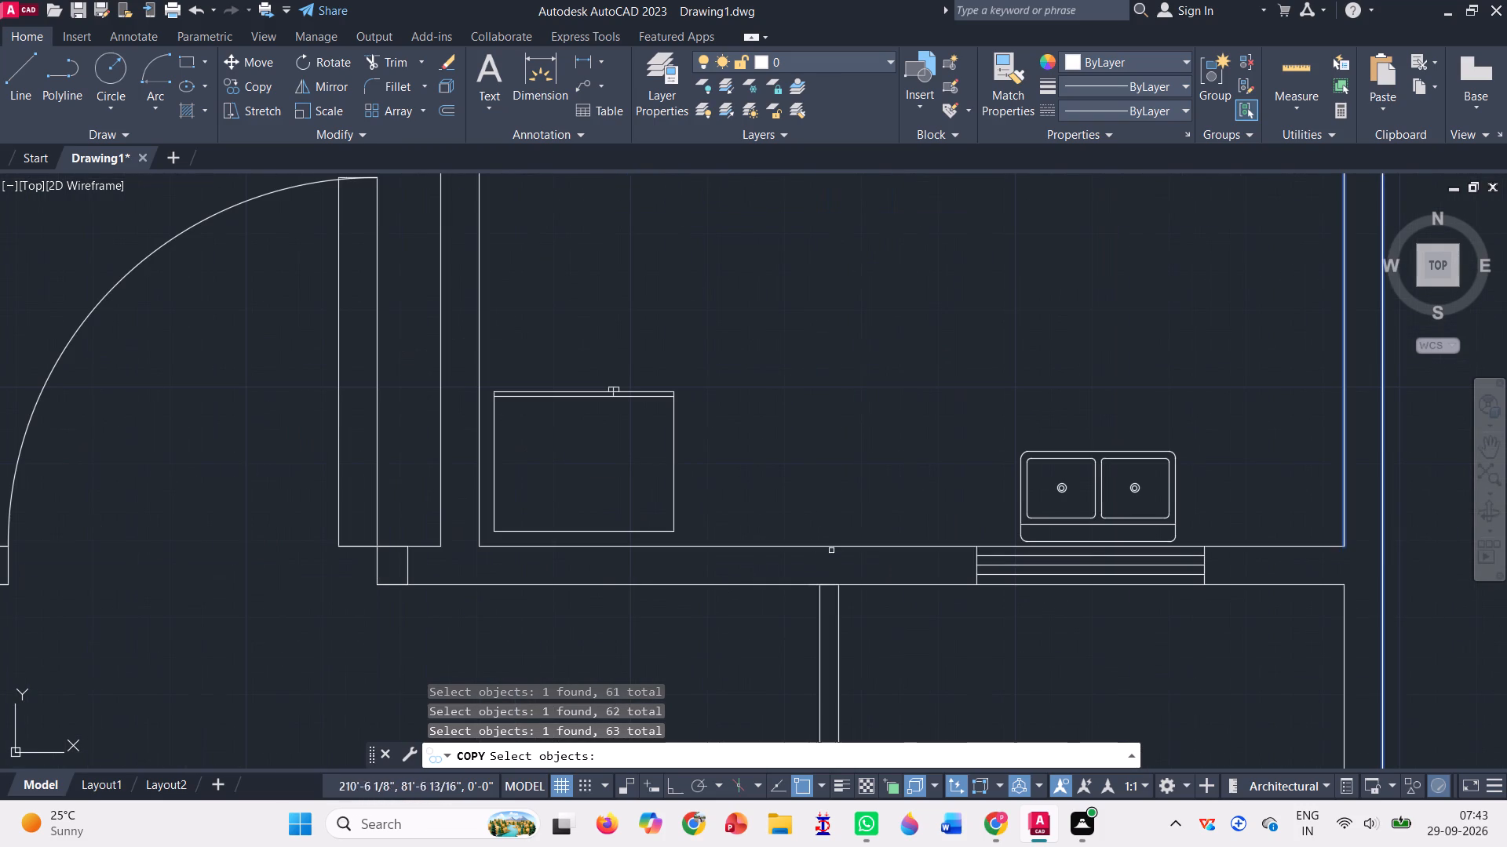
{"action": "left_click", "coordinate": [841, 543]}
{"action": "left_click", "coordinate": [848, 554]}
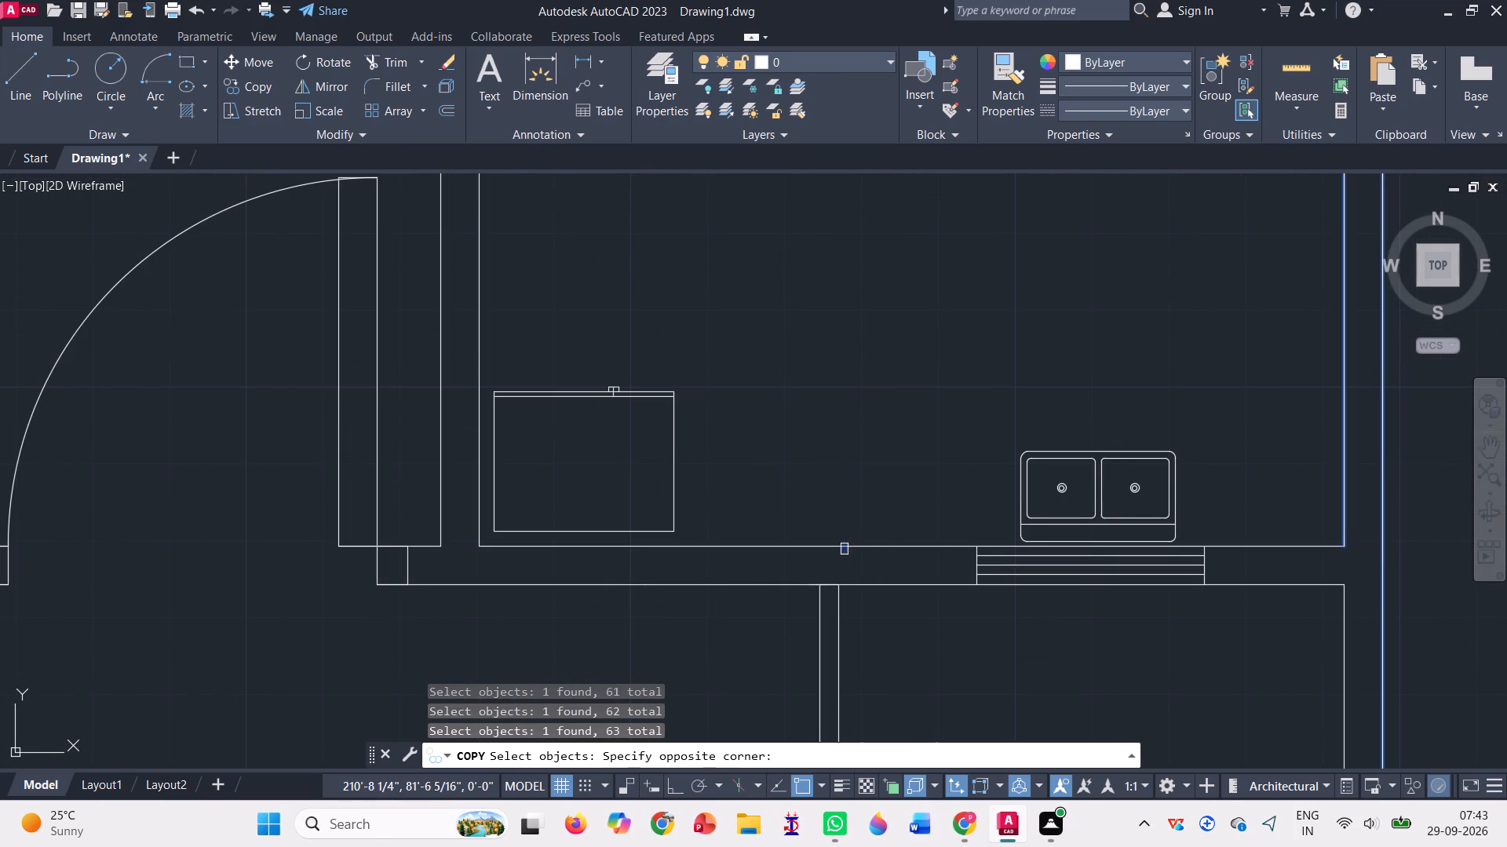
{"action": "left_click", "coordinate": [862, 547]}
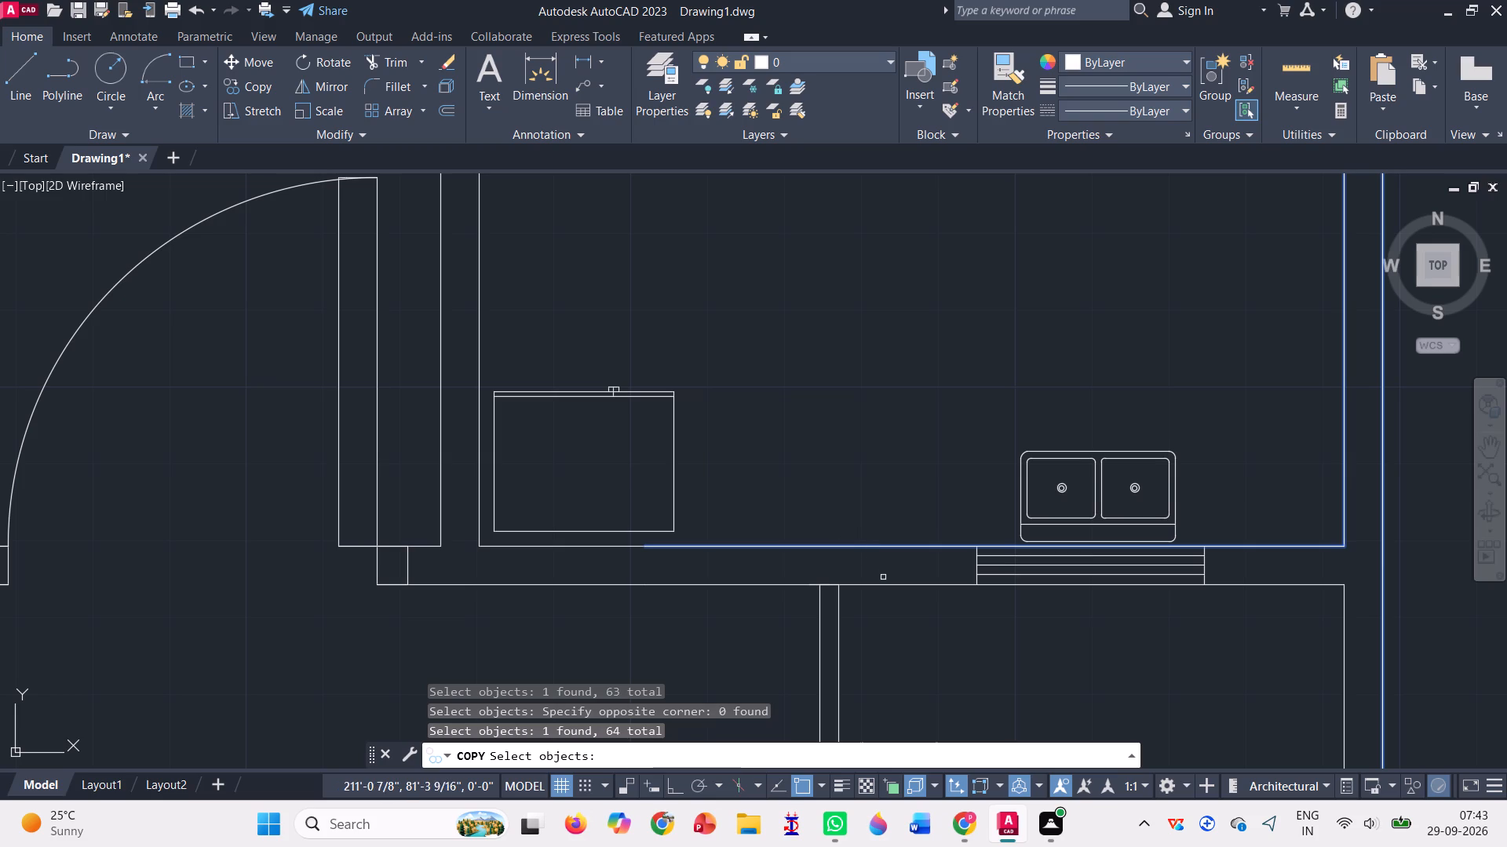
{"action": "left_click", "coordinate": [888, 586]}
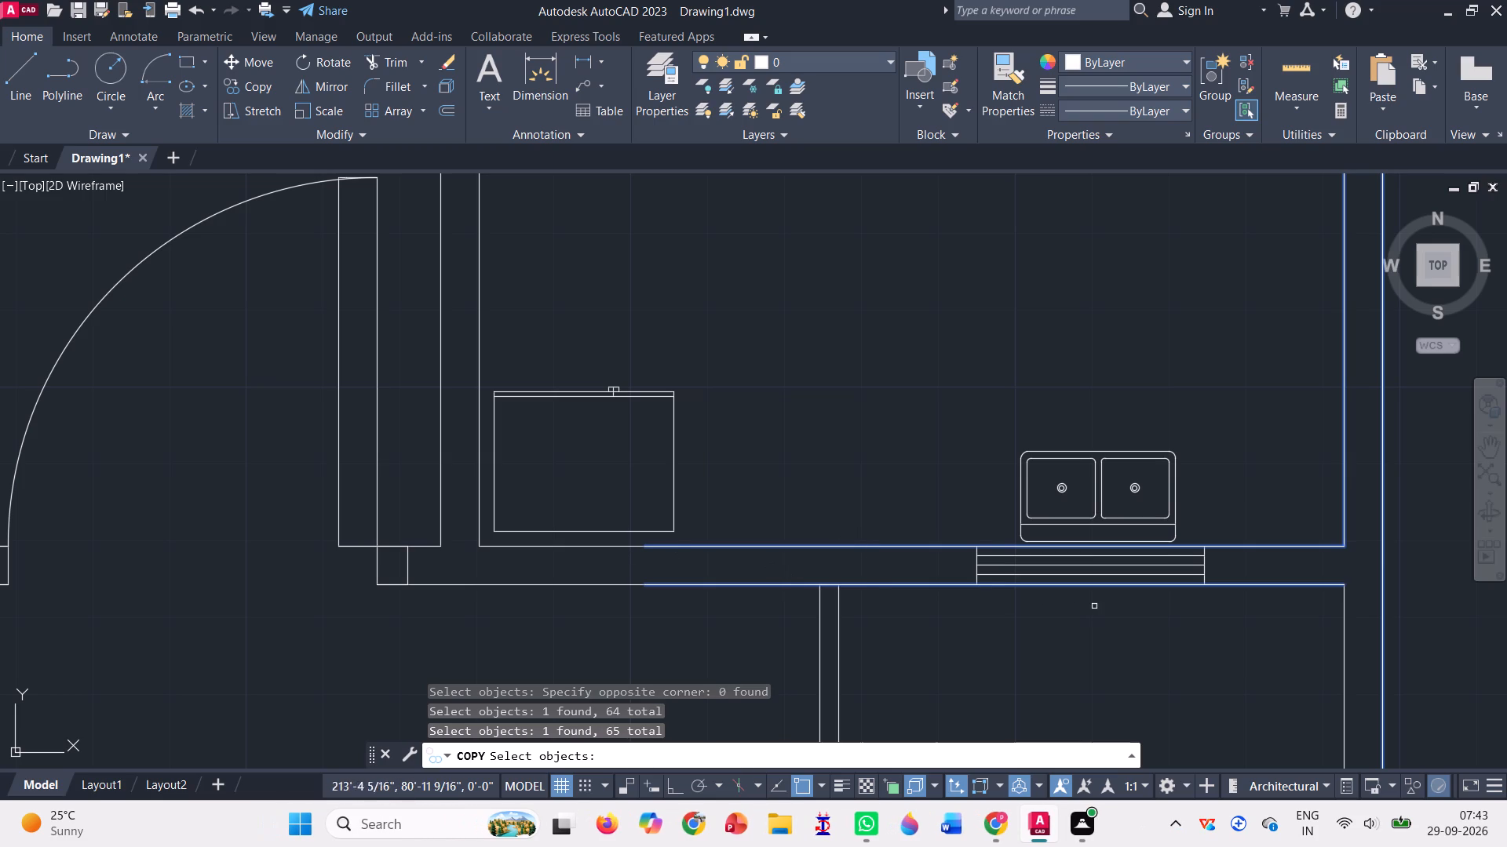
Add the window in the kitchen's bottom wall and the front area's inner west wall line to the copy selection.
{"action": "left_click", "coordinate": [1200, 569]}
{"action": "left_click", "coordinate": [1129, 568]}
{"action": "left_click", "coordinate": [1165, 558]}
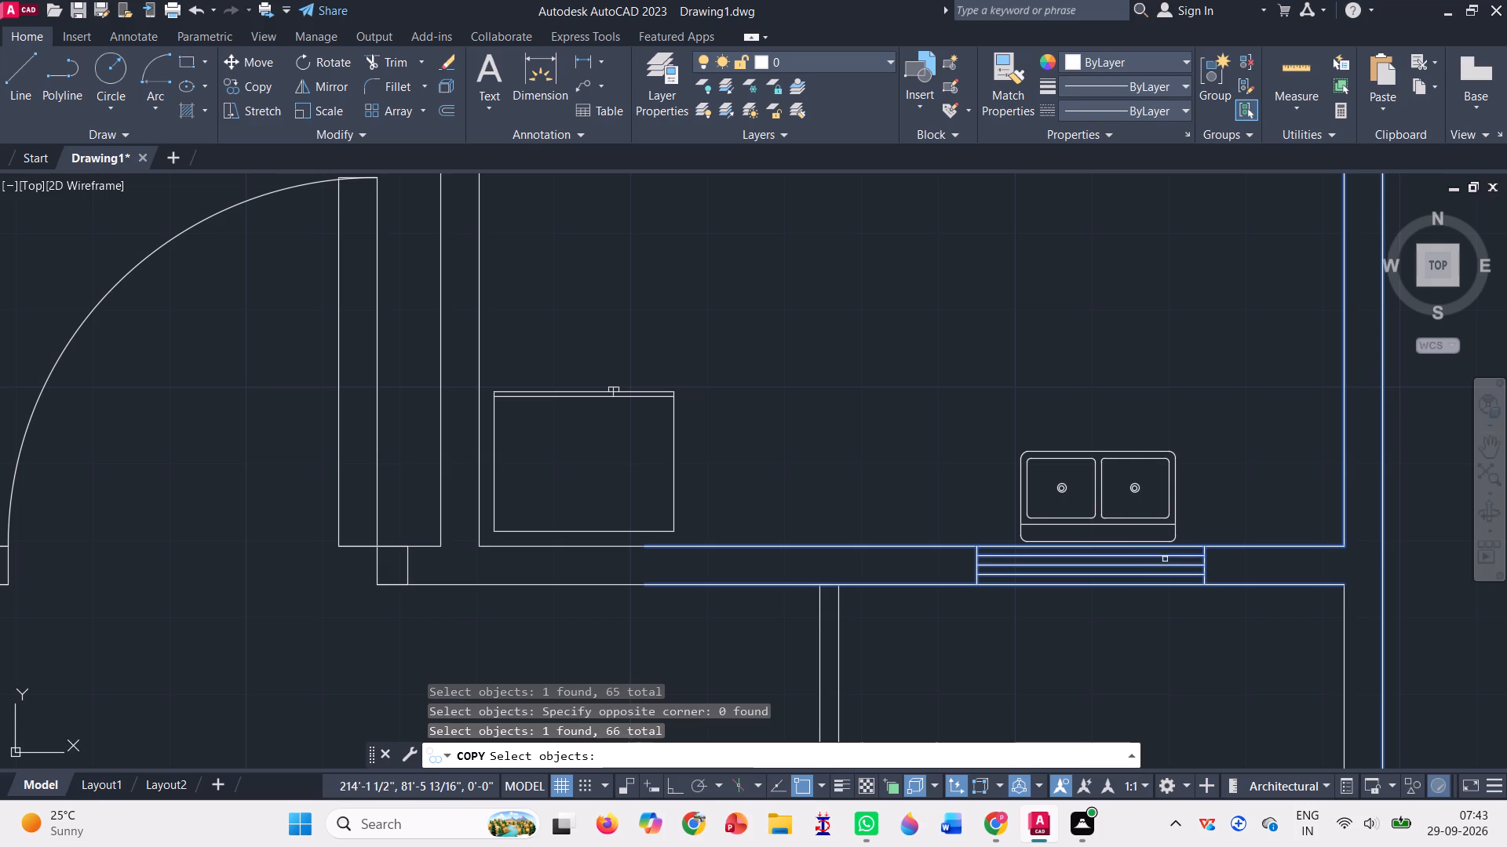
{"action": "scroll", "coordinate": [848, 479], "scroll_direction": "down", "scroll_amount": 1}
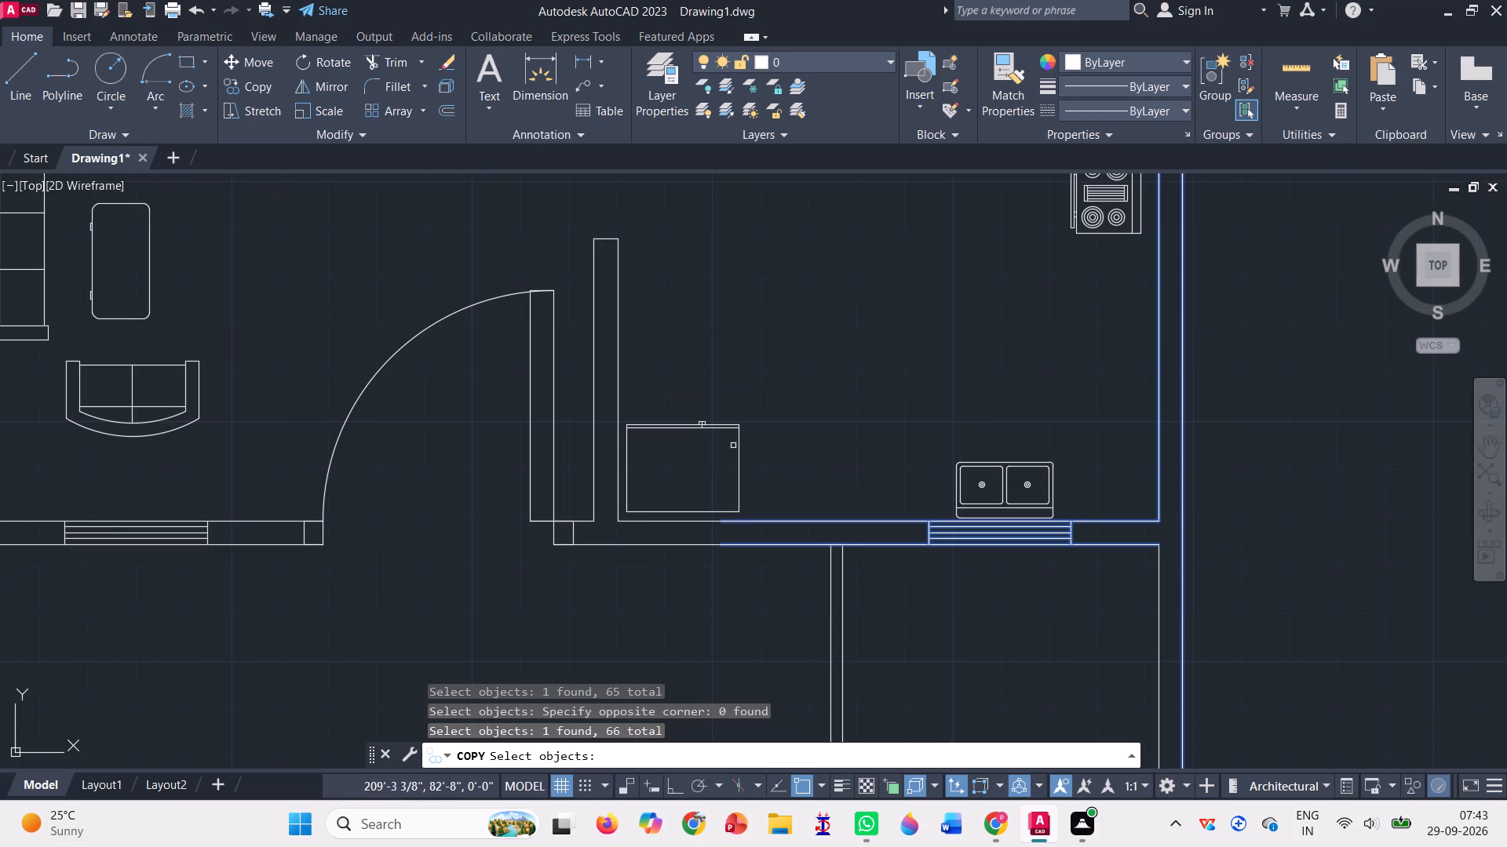
{"action": "scroll", "coordinate": [515, 461], "scroll_direction": "down", "scroll_amount": 2}
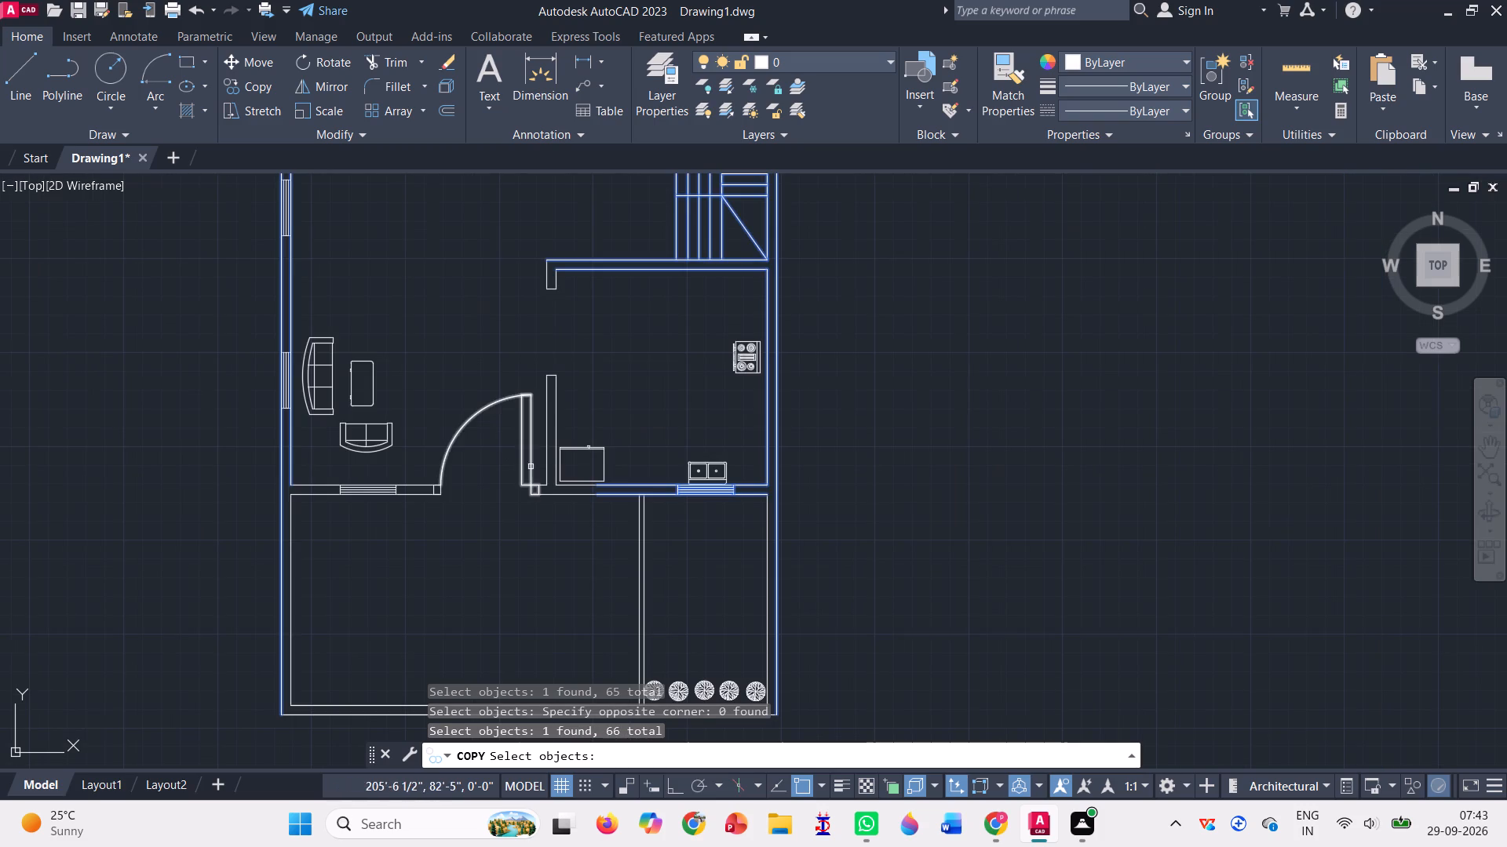
{"action": "left_click", "coordinate": [293, 516]}
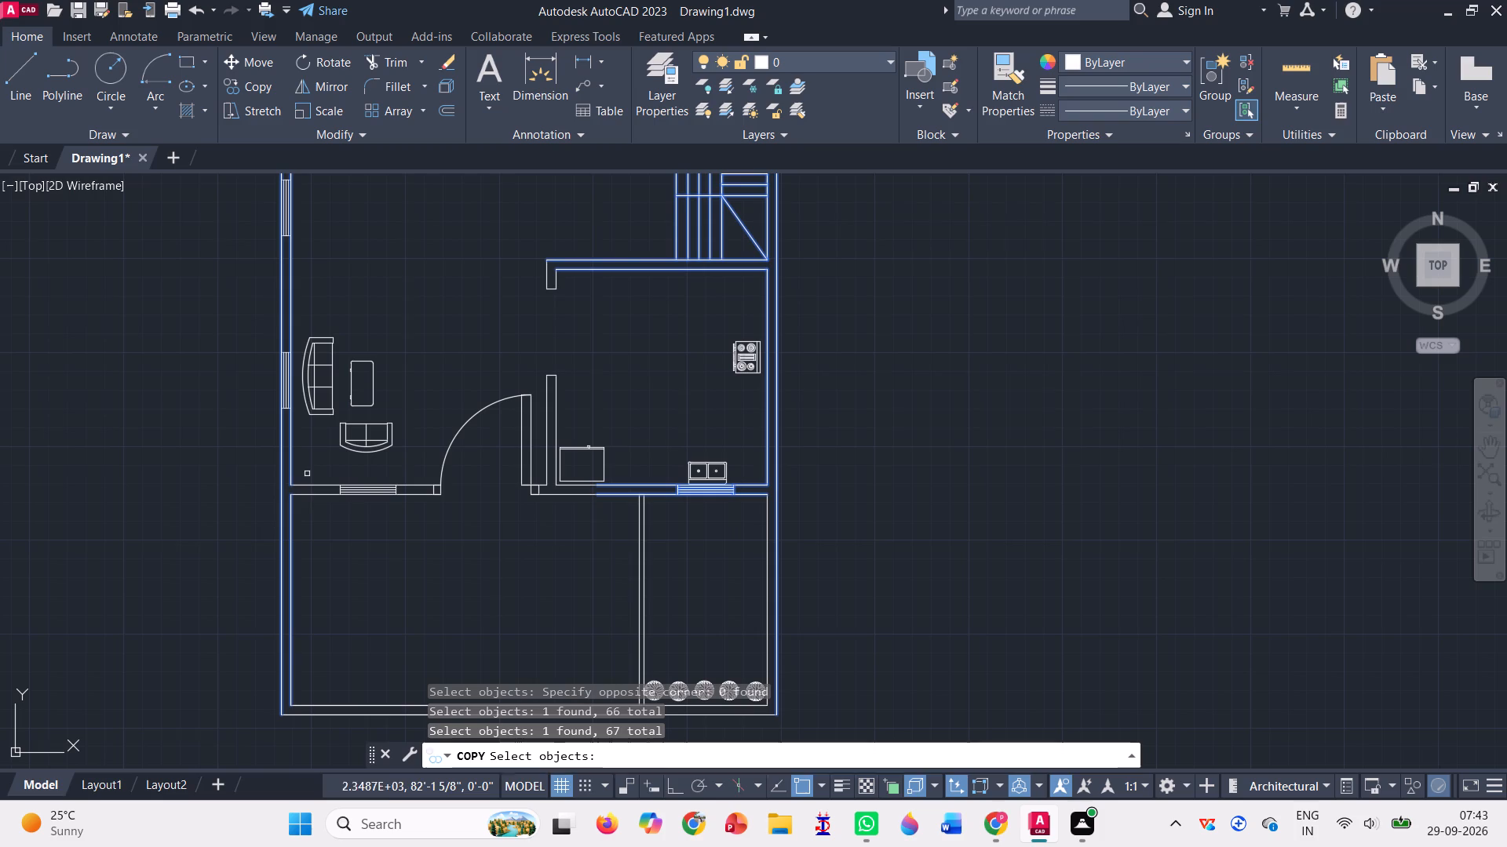
With Ortho on, copy the selected objects horizontally from the plan's top-right outer corner to the empty space east of the original.
{"action": "scroll", "coordinate": [351, 553], "scroll_direction": "down", "scroll_amount": 2}
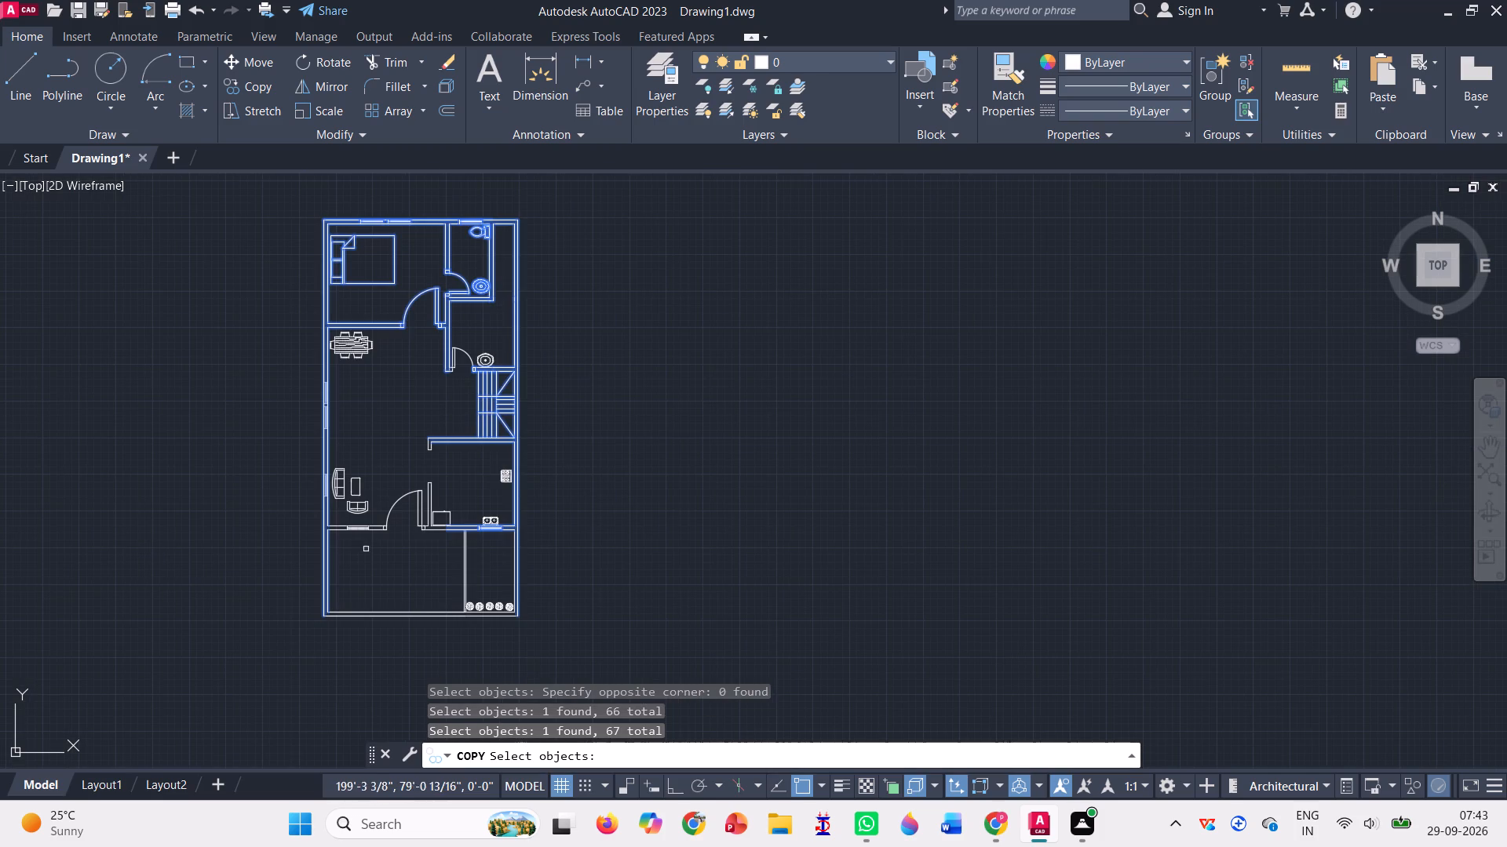
{"action": "key", "text": "Return"}
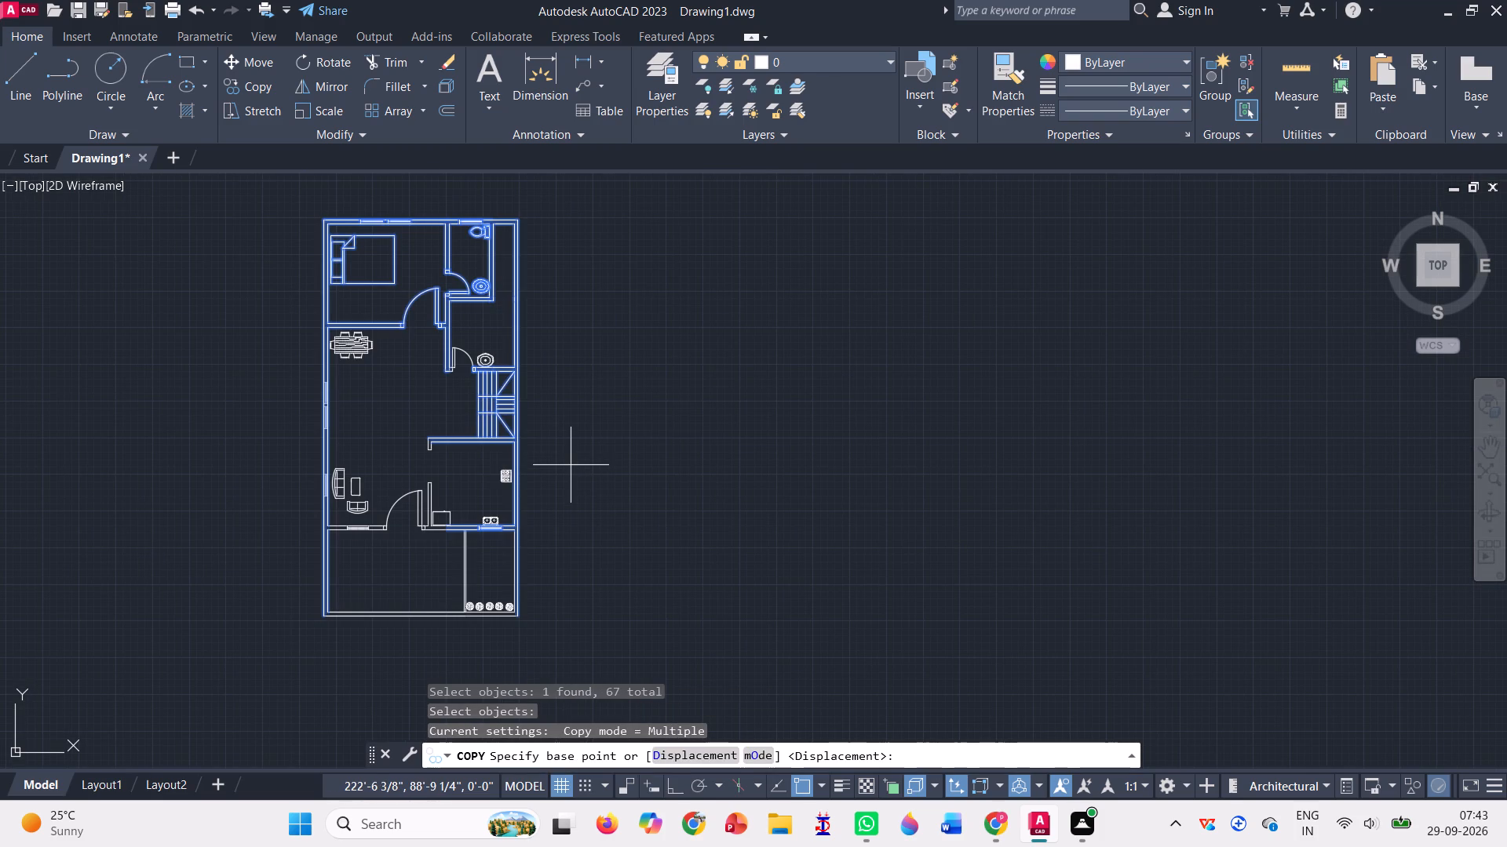
{"action": "left_click", "coordinate": [668, 783]}
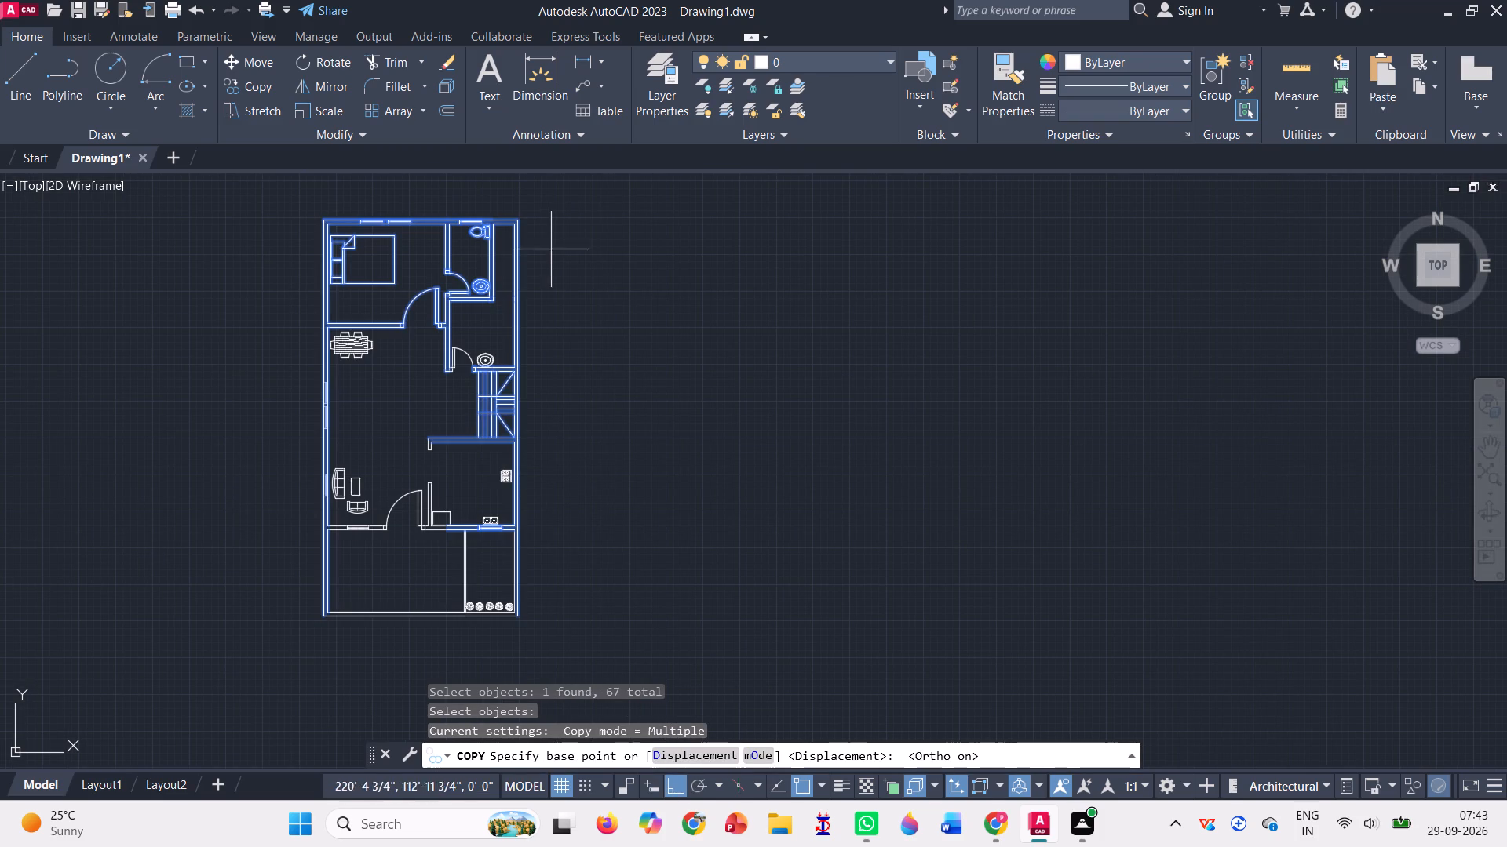
{"action": "scroll", "coordinate": [524, 222], "scroll_direction": "up", "scroll_amount": 2}
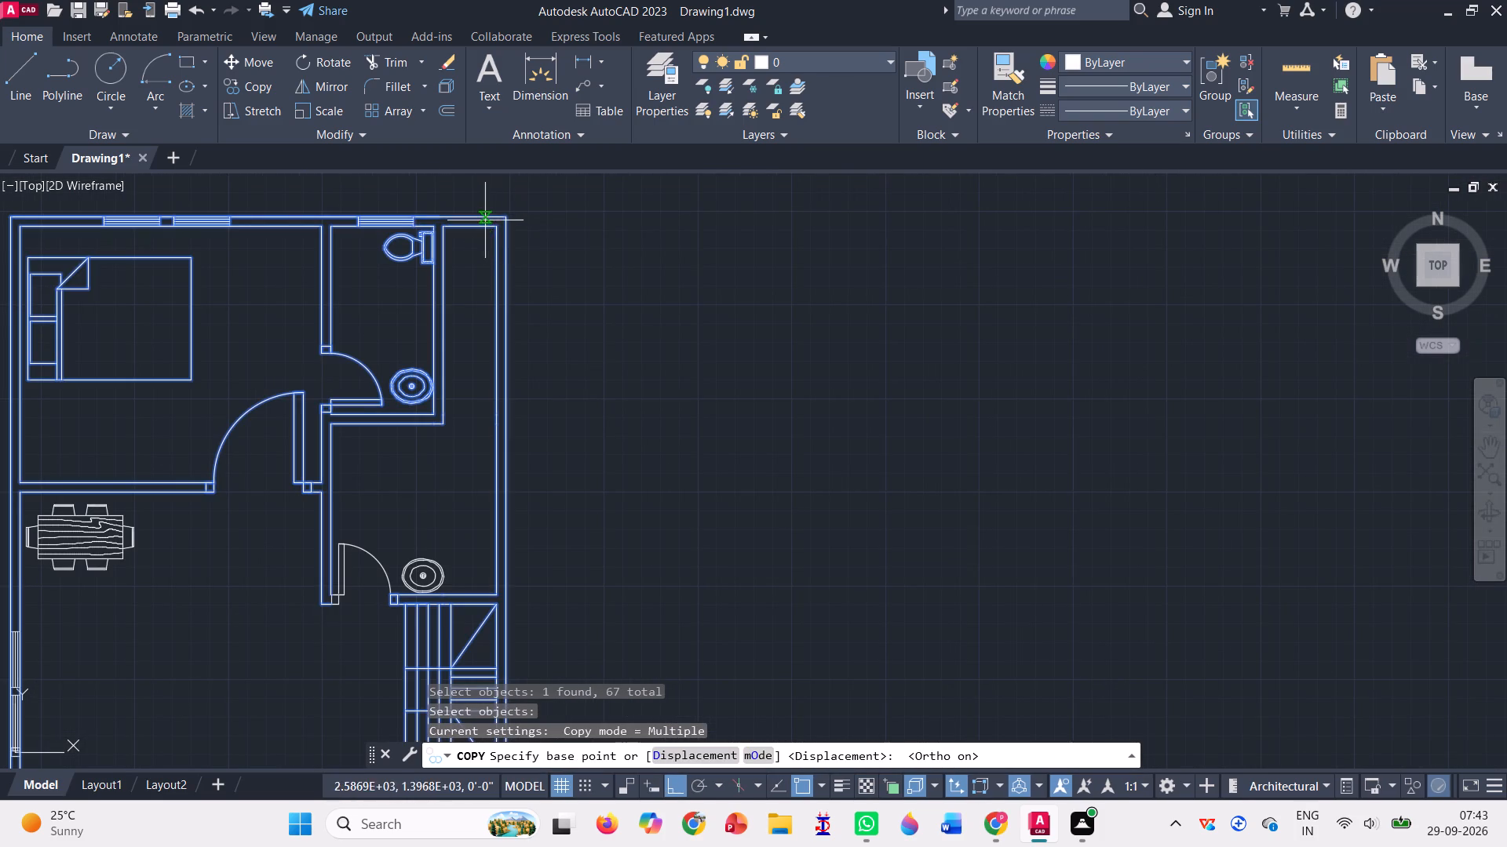
{"action": "left_click", "coordinate": [502, 216]}
{"action": "scroll", "coordinate": [502, 216], "scroll_direction": "down", "scroll_amount": 3}
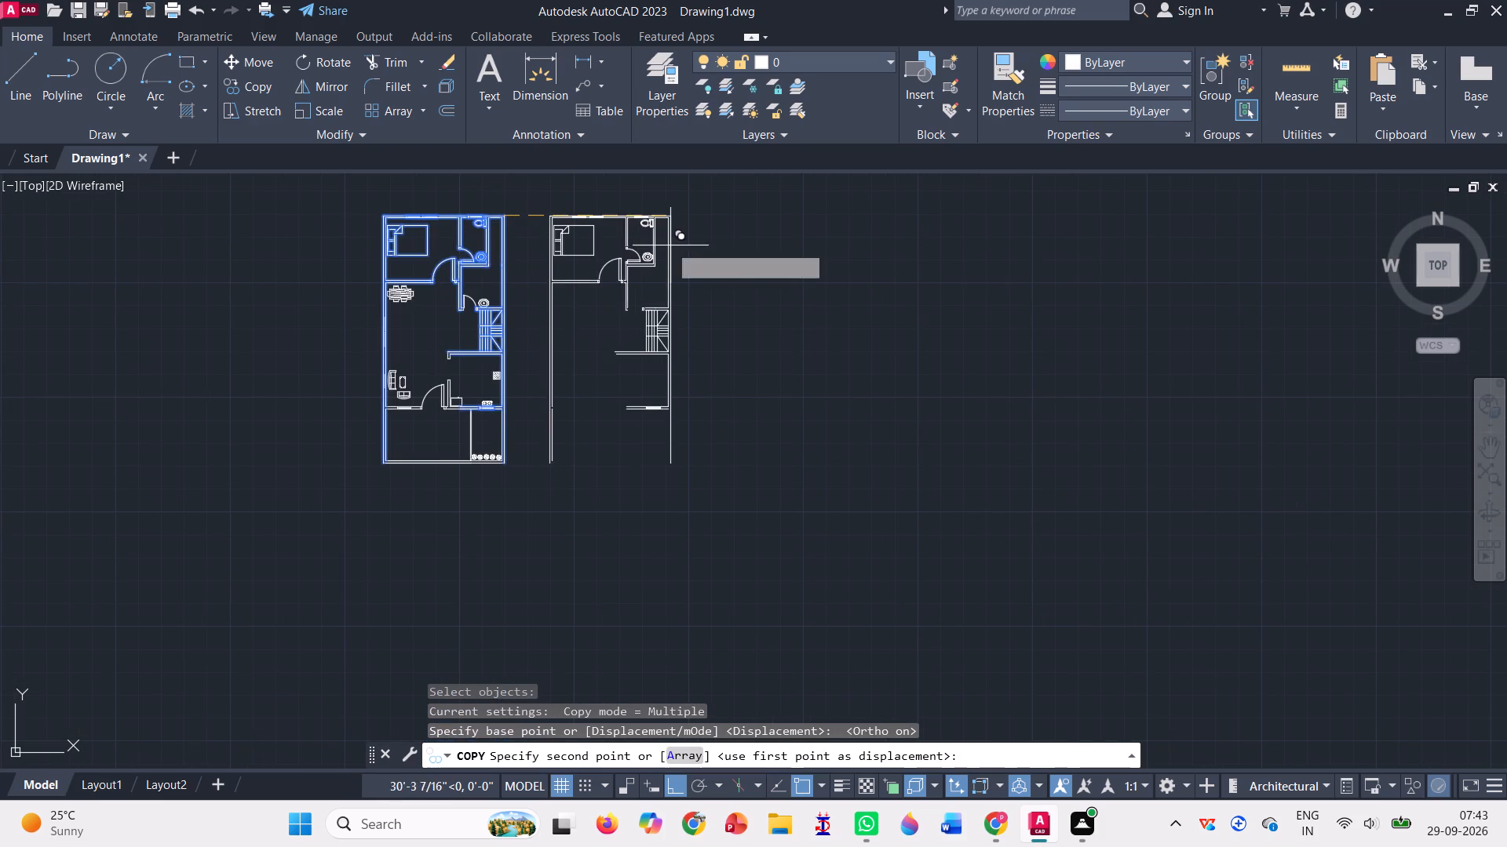
{"action": "left_click", "coordinate": [699, 249]}
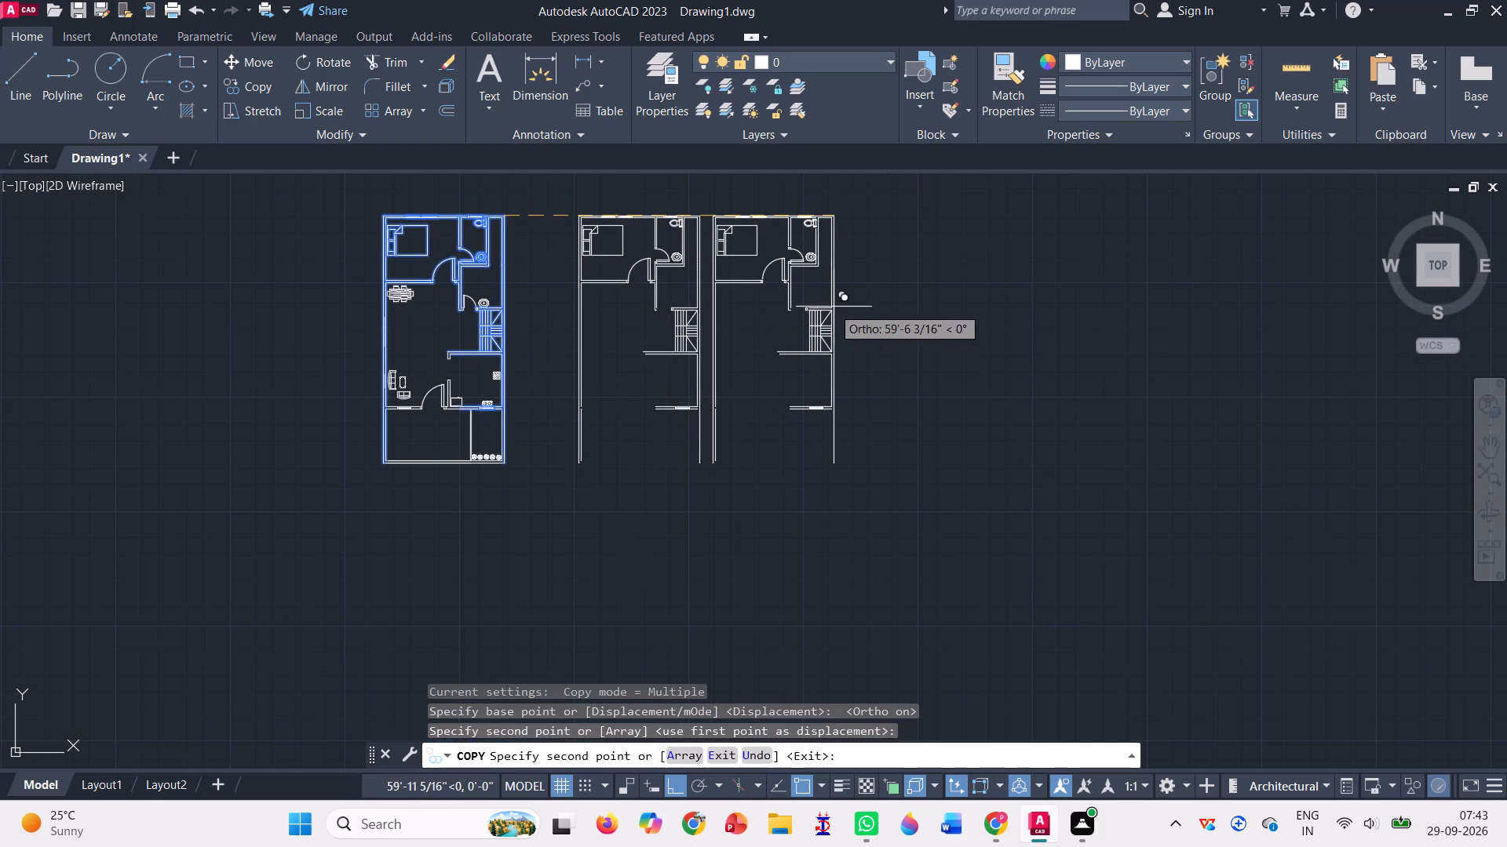
{"action": "key", "text": "Escape"}
Move the copied plan's bathroom door, with its leaf, swing and both jambs, out to the empty space east of the copy.
{"action": "scroll", "coordinate": [681, 202], "scroll_direction": "up", "scroll_amount": 2}
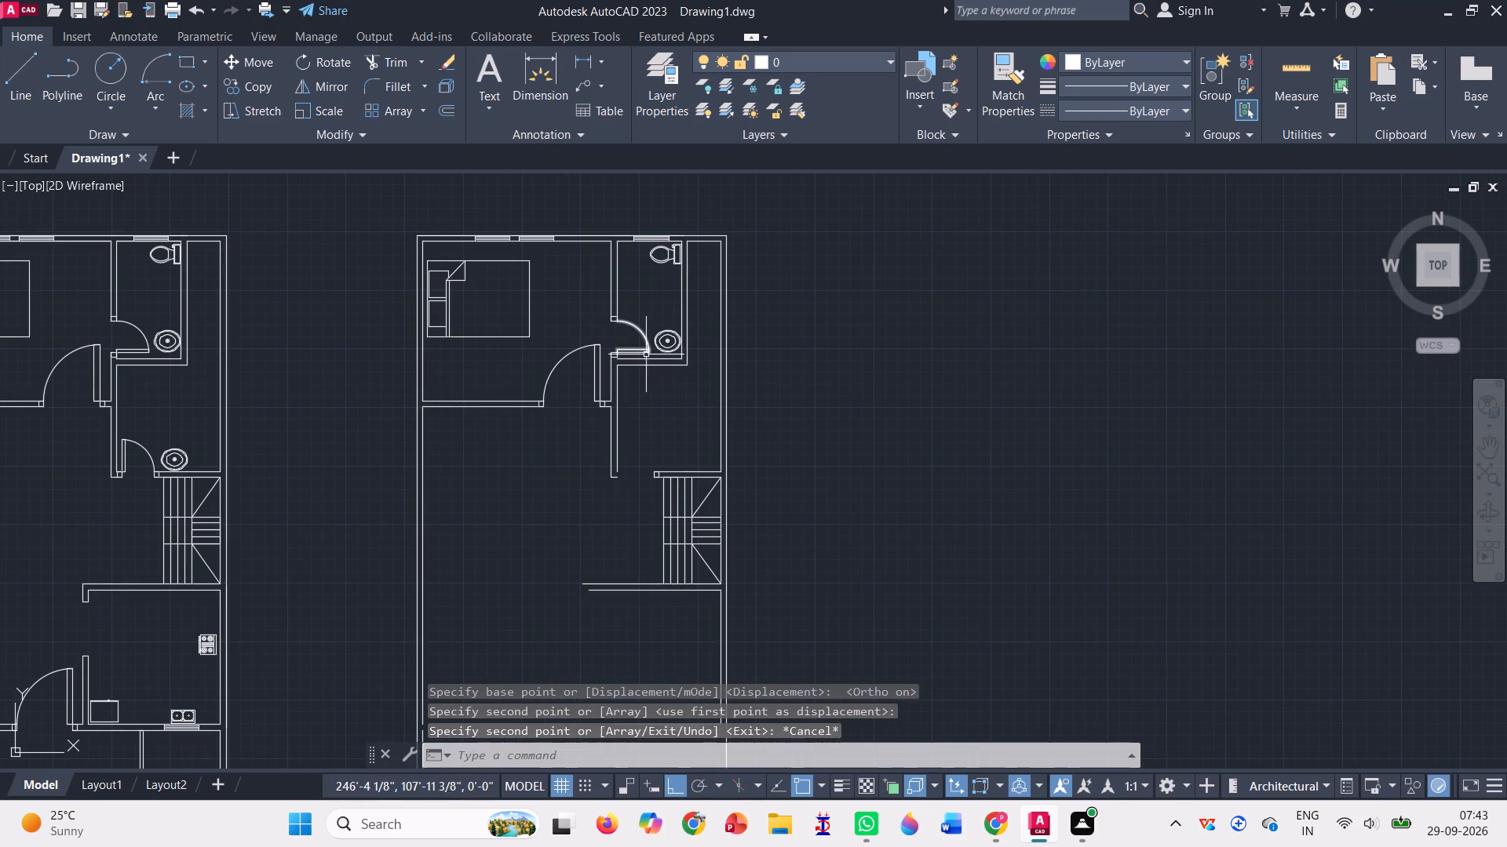
{"action": "scroll", "coordinate": [659, 344], "scroll_direction": "up", "scroll_amount": 3}
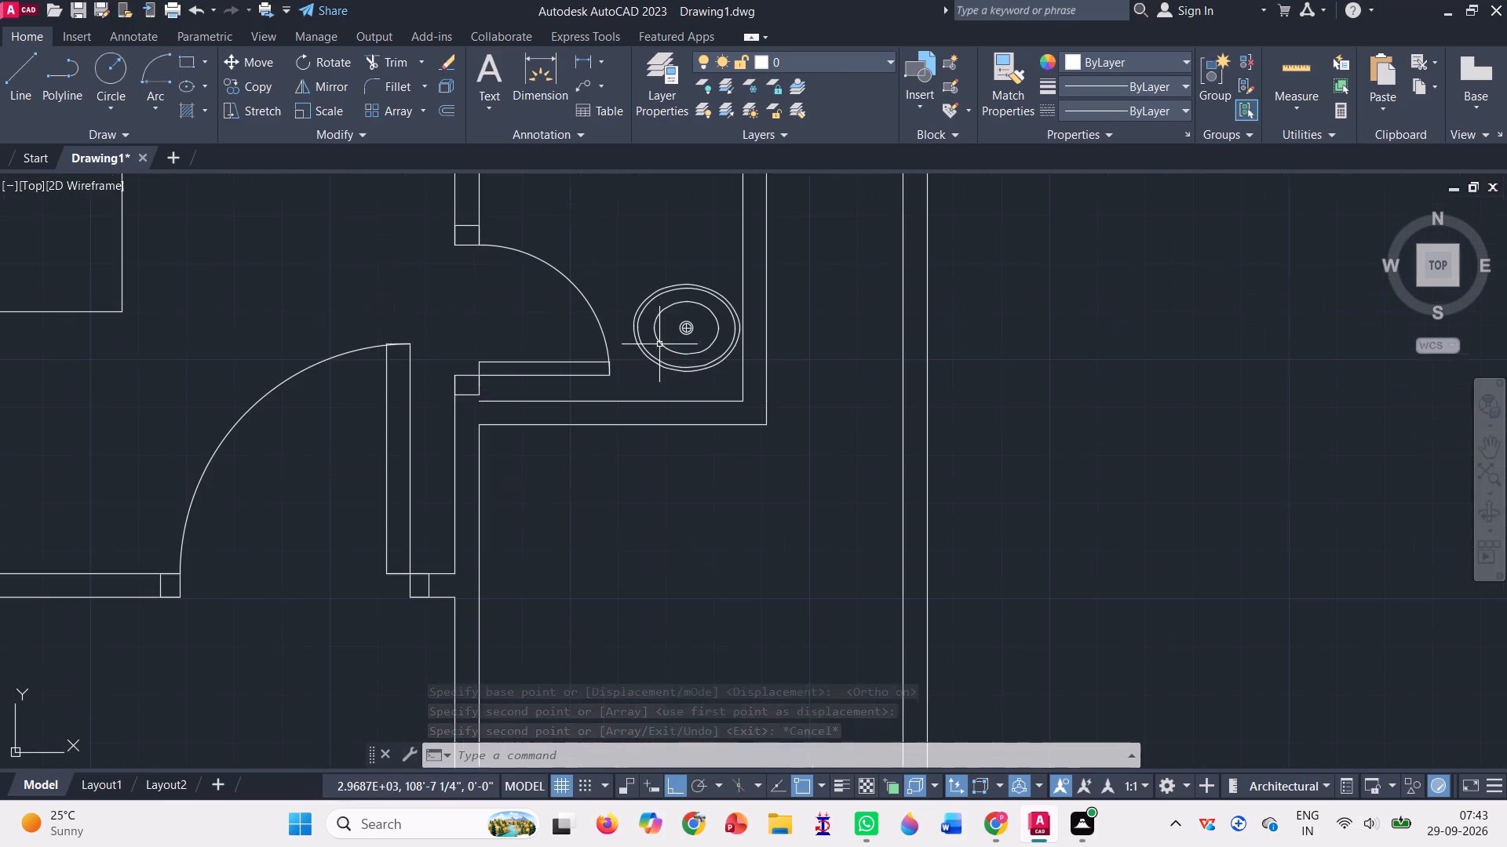
{"action": "scroll", "coordinate": [404, 335], "scroll_direction": "down", "scroll_amount": 2}
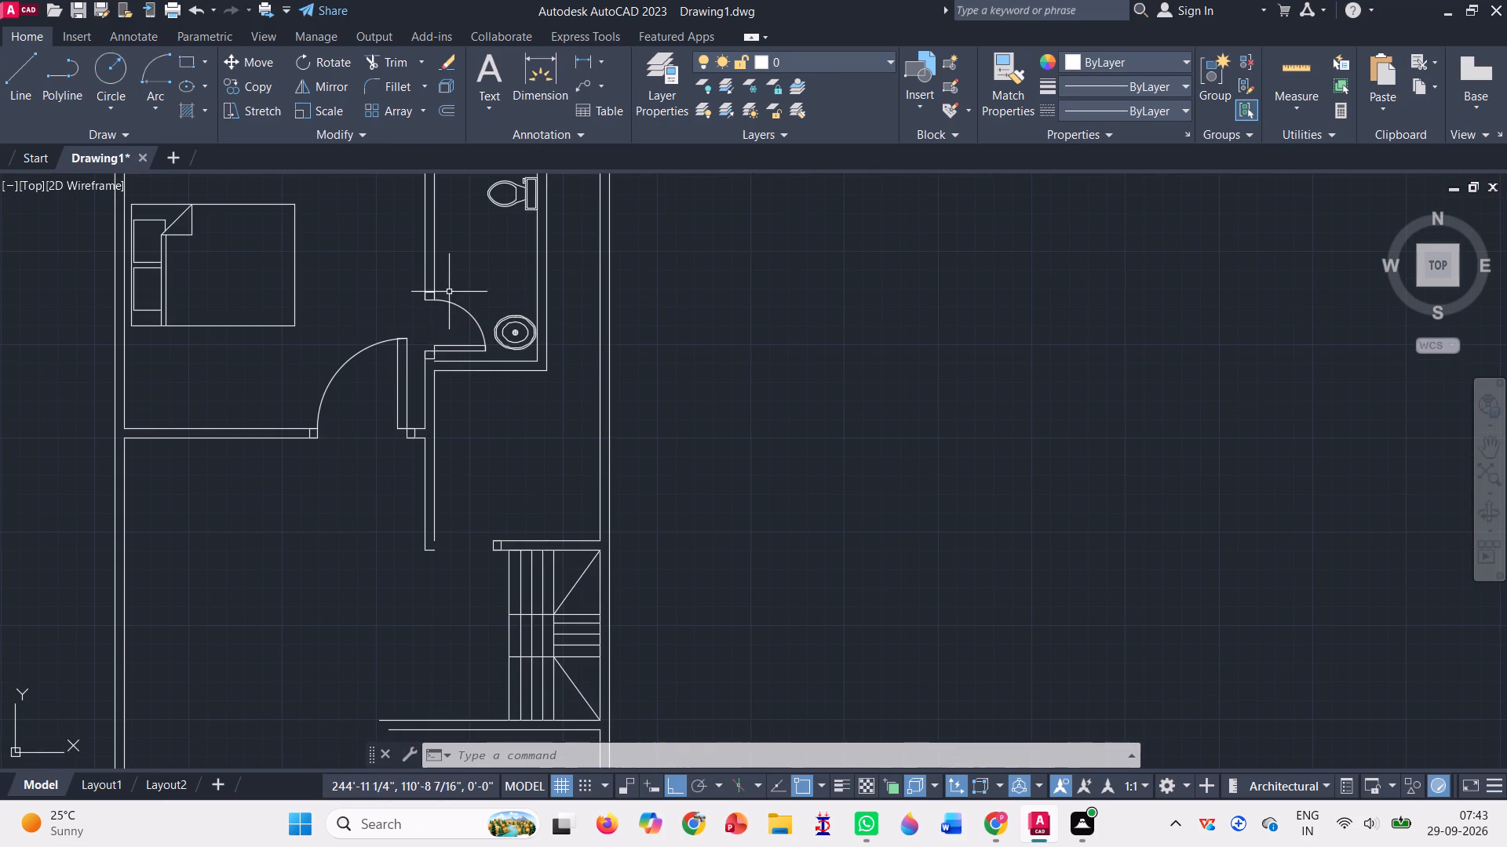
{"action": "scroll", "coordinate": [431, 296], "scroll_direction": "up", "scroll_amount": 1}
{"action": "left_click", "coordinate": [258, 65]}
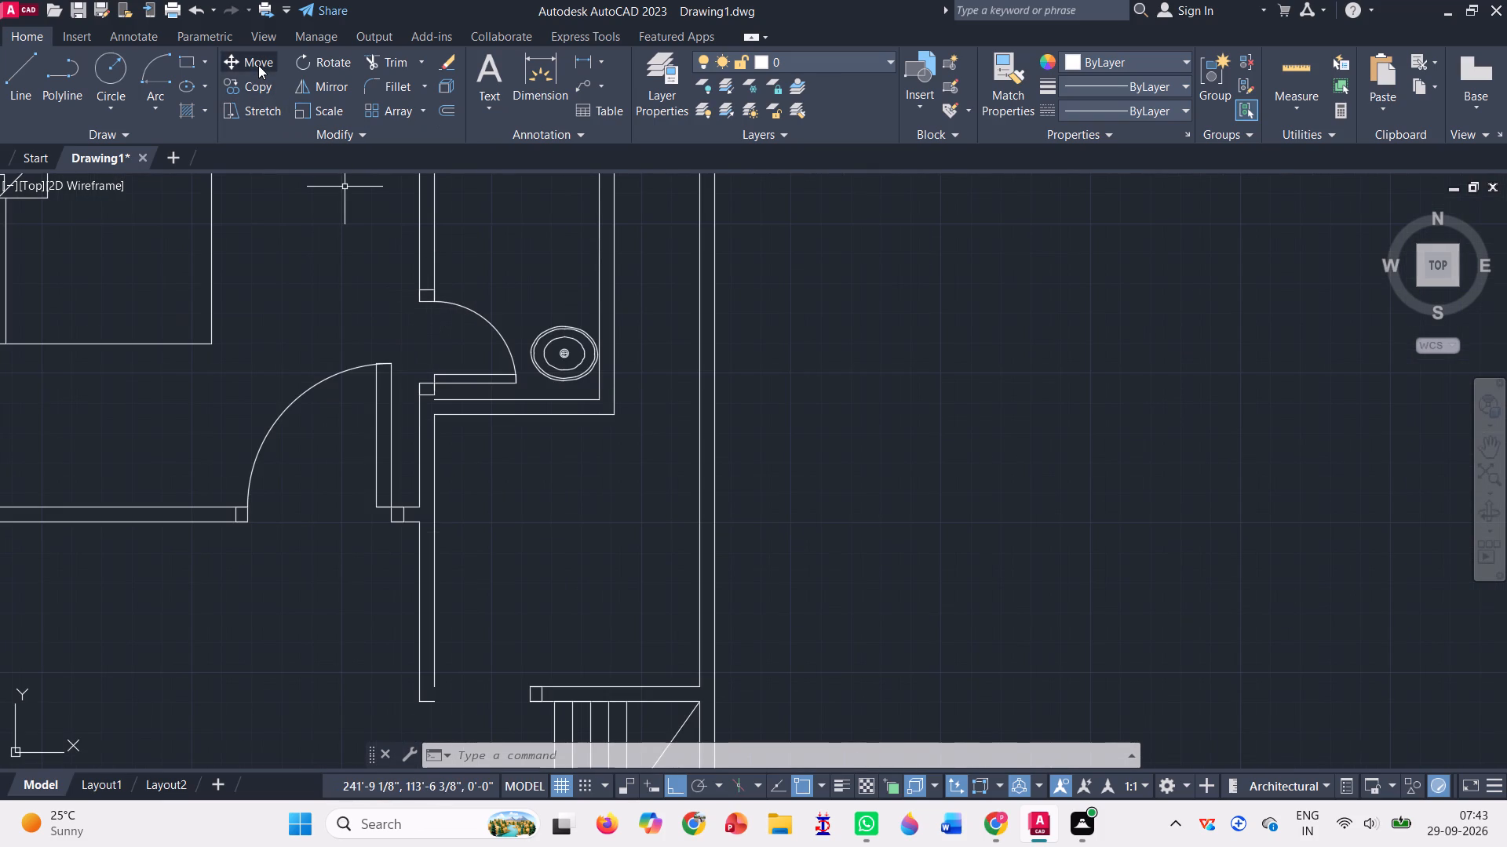
{"action": "left_click", "coordinate": [421, 302]}
{"action": "left_click", "coordinate": [445, 304]}
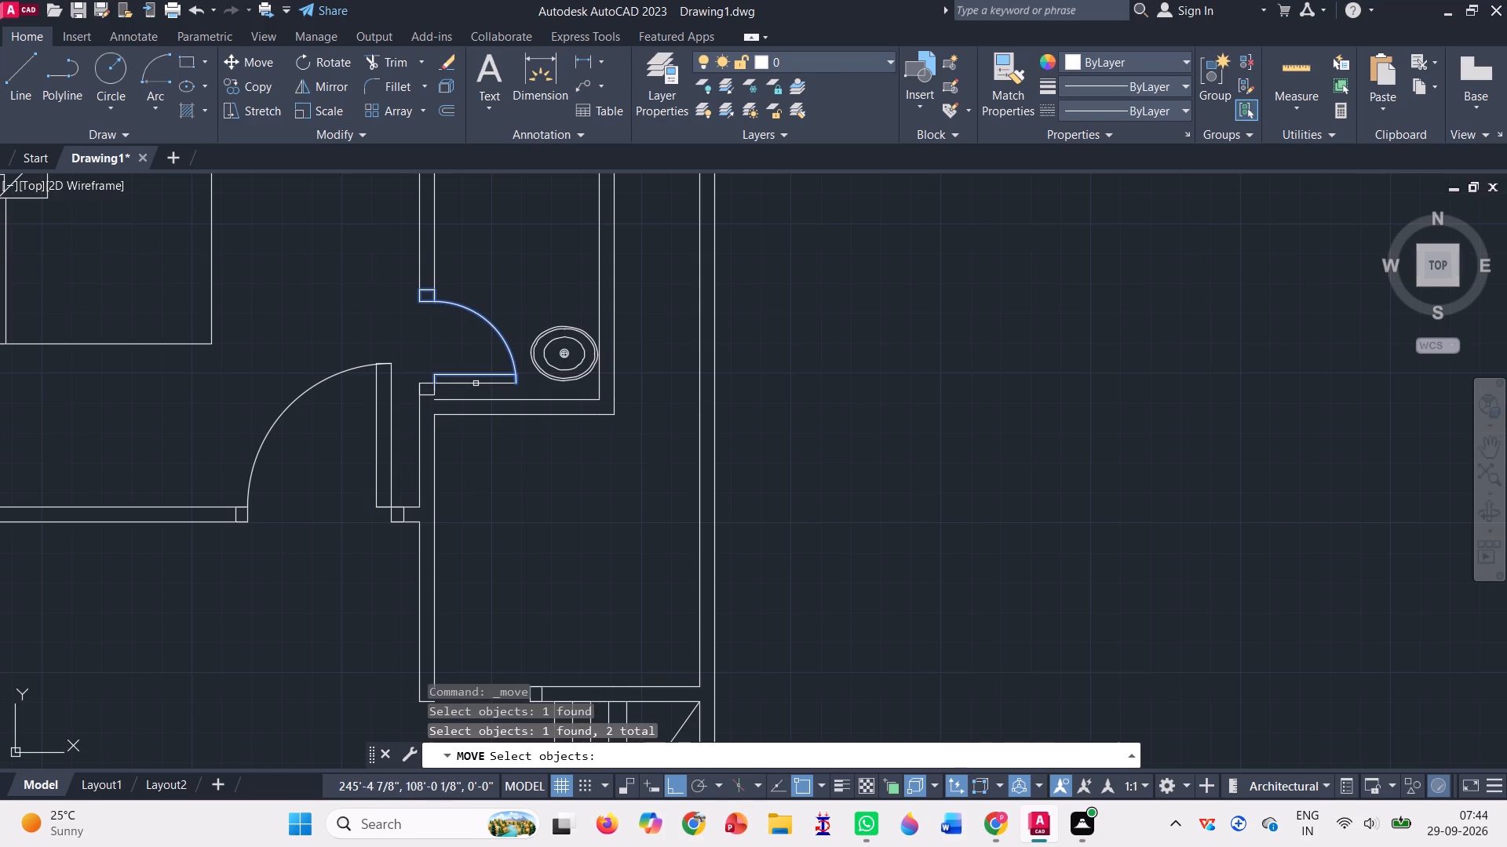
{"action": "left_click", "coordinate": [476, 385]}
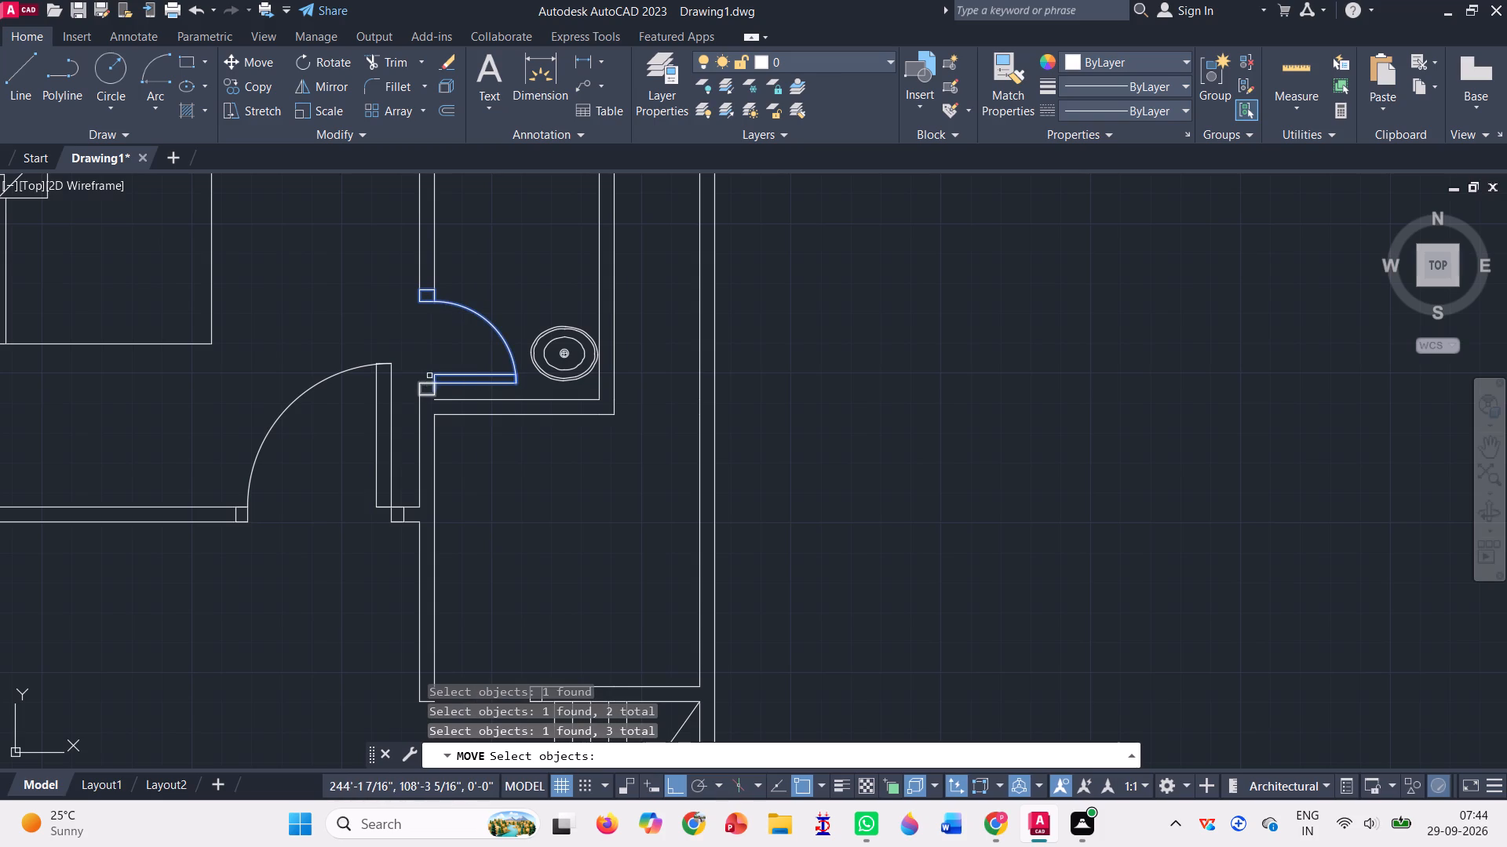
{"action": "left_click", "coordinate": [423, 386]}
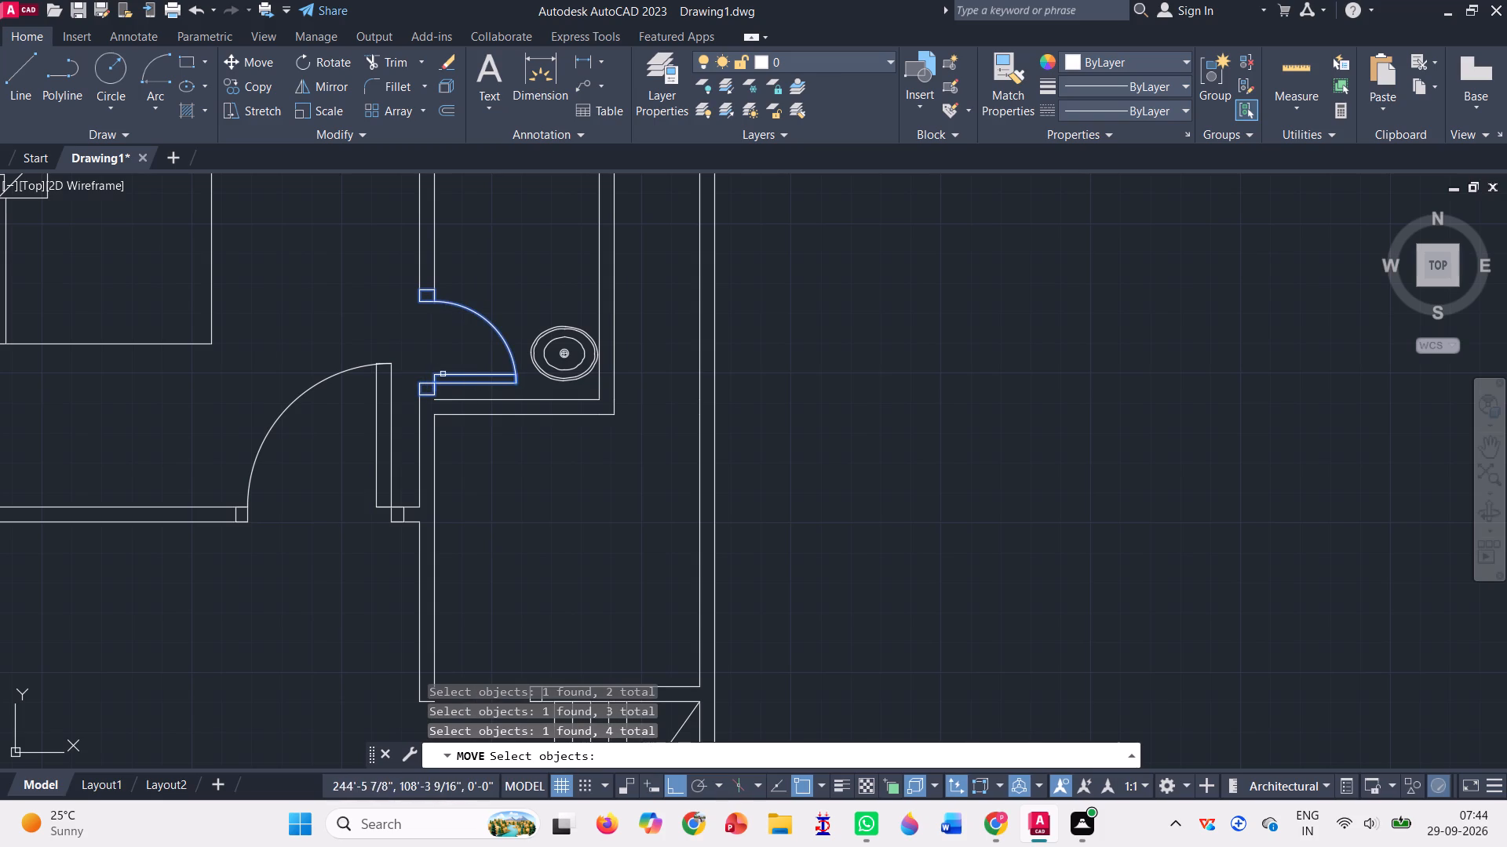
{"action": "key", "text": "Return"}
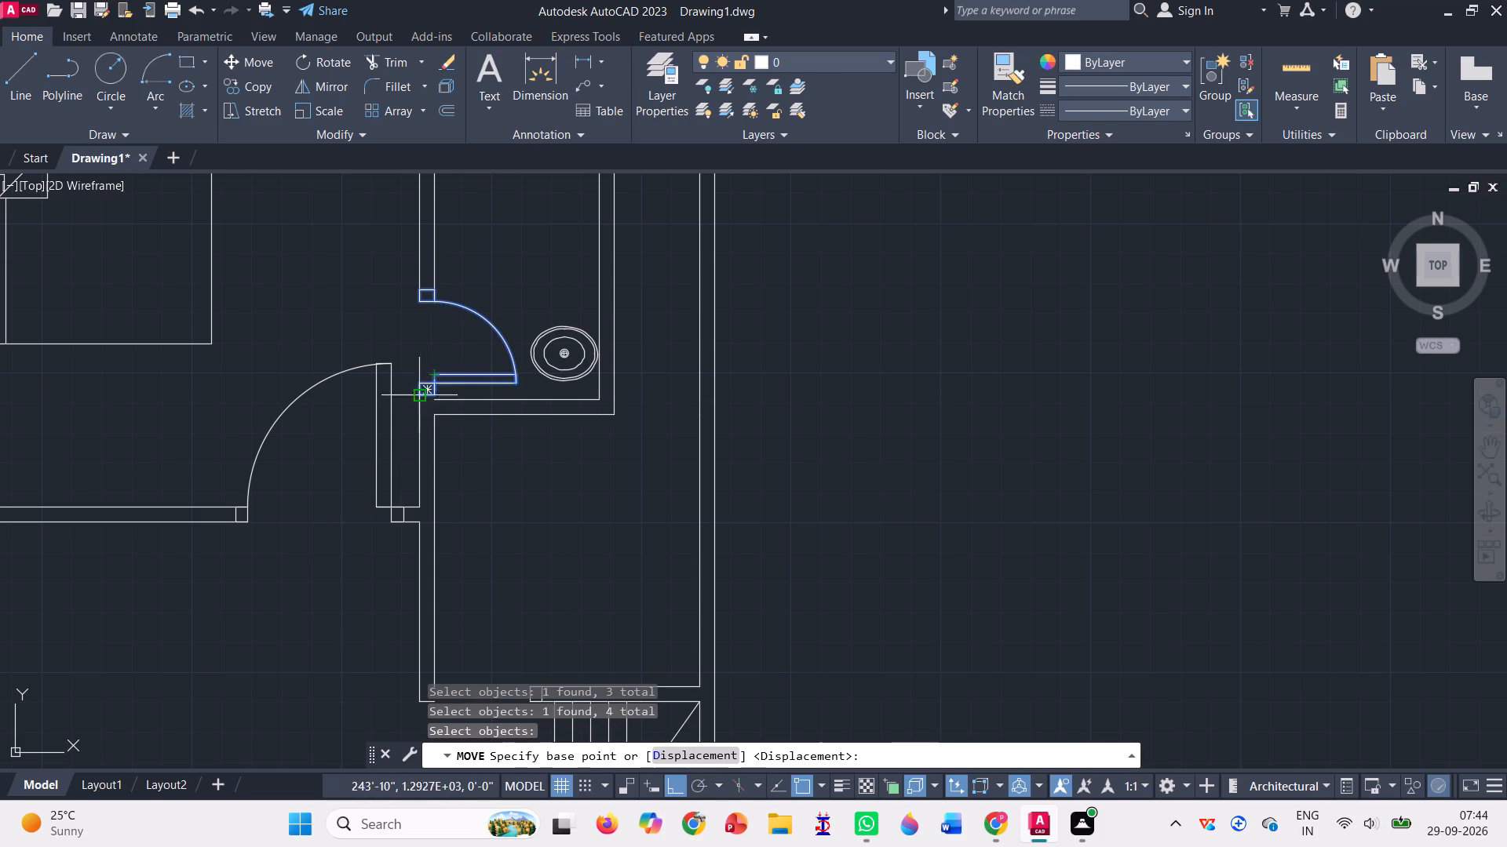
{"action": "scroll", "coordinate": [345, 537], "scroll_direction": "up", "scroll_amount": 2}
{"action": "scroll", "coordinate": [449, 302], "scroll_direction": "down", "scroll_amount": 3}
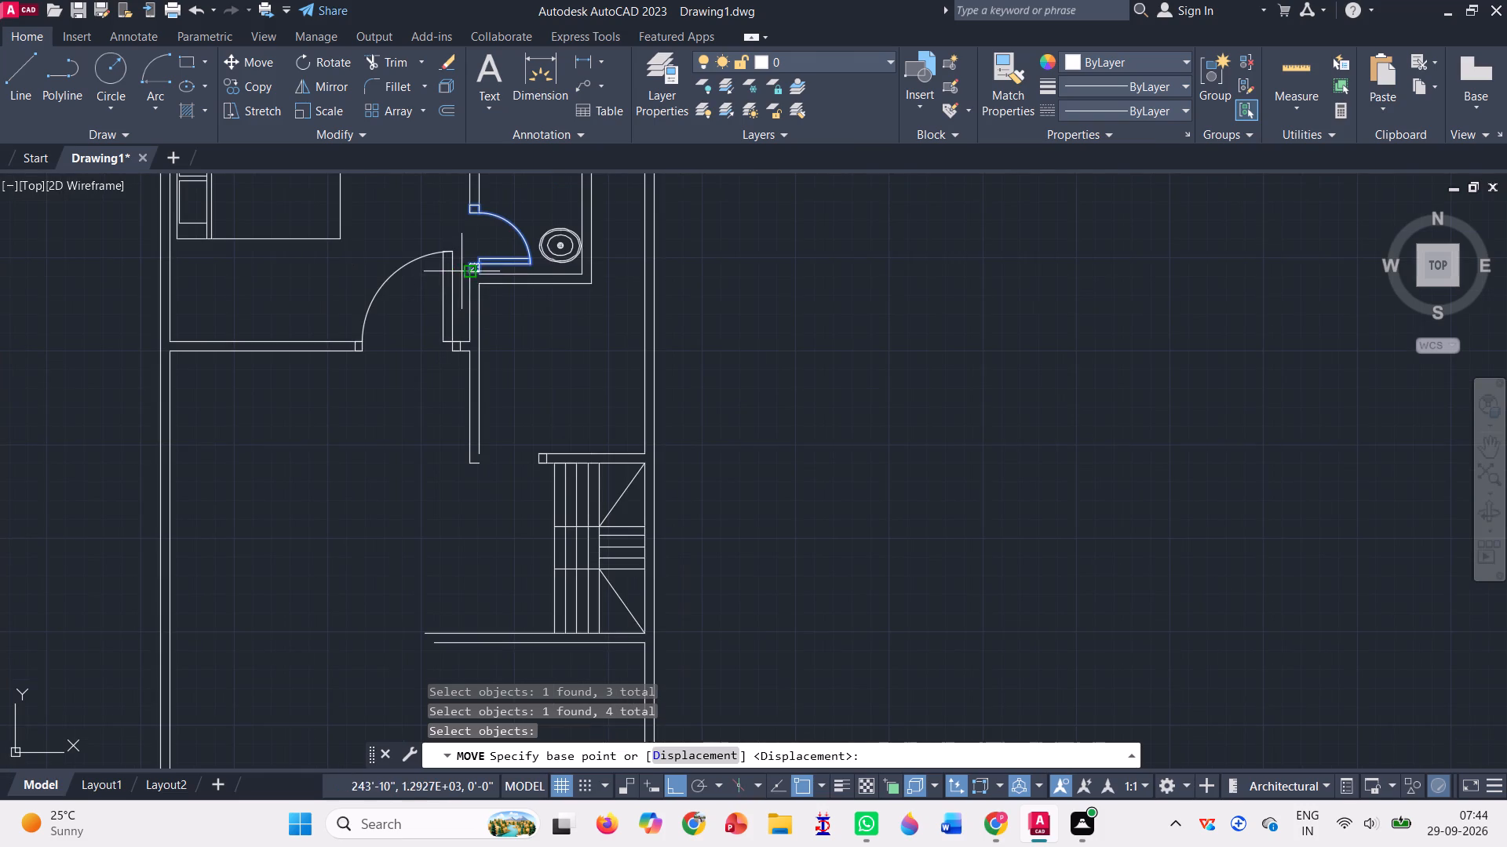
{"action": "scroll", "coordinate": [462, 271], "scroll_direction": "up", "scroll_amount": 2}
{"action": "left_click", "coordinate": [477, 272]}
{"action": "scroll", "coordinate": [477, 273], "scroll_direction": "down", "scroll_amount": 4}
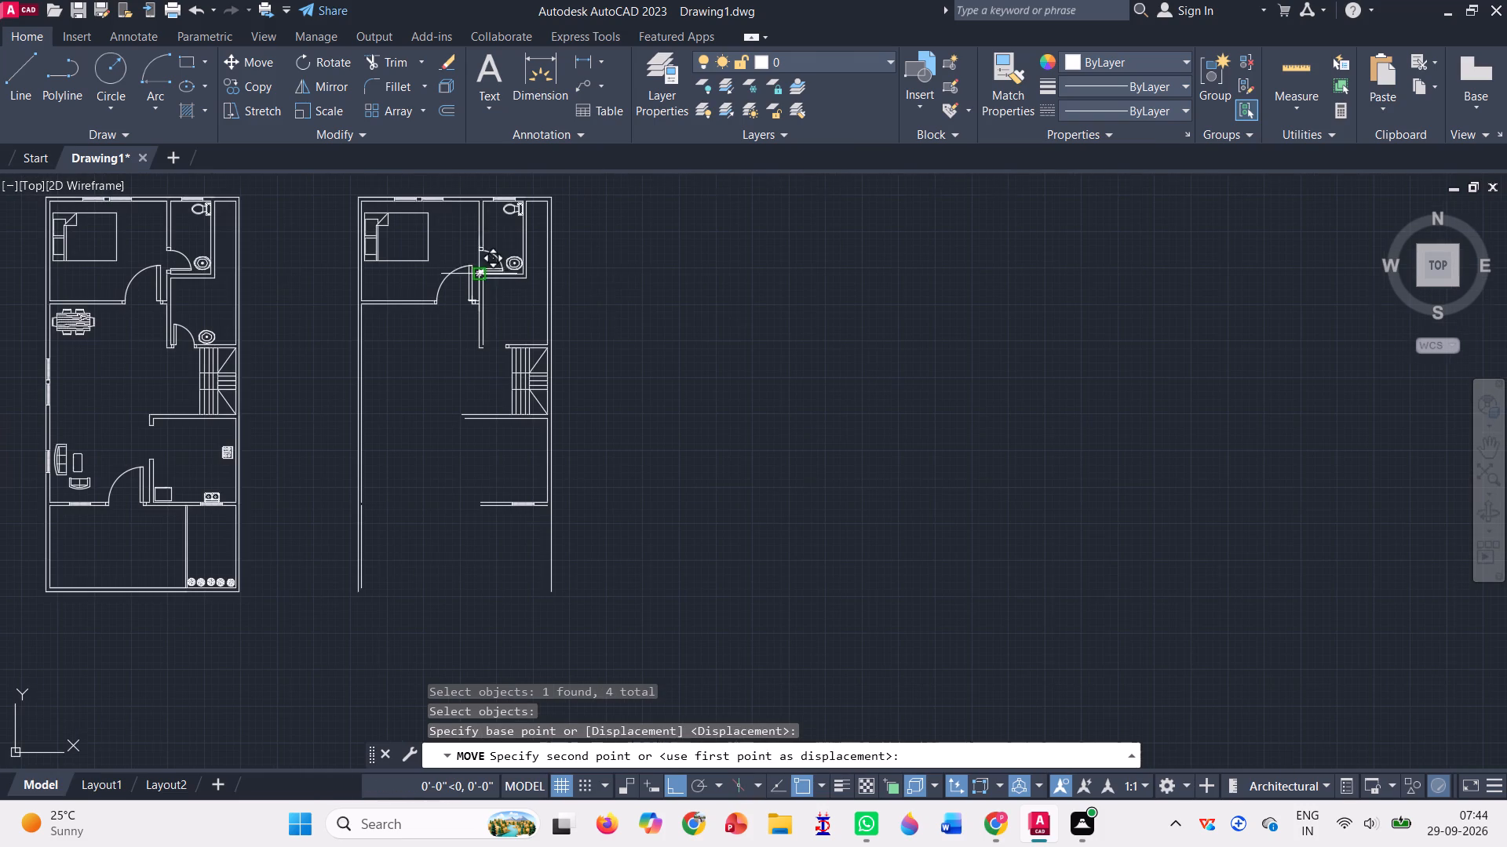
{"action": "left_click", "coordinate": [609, 292]}
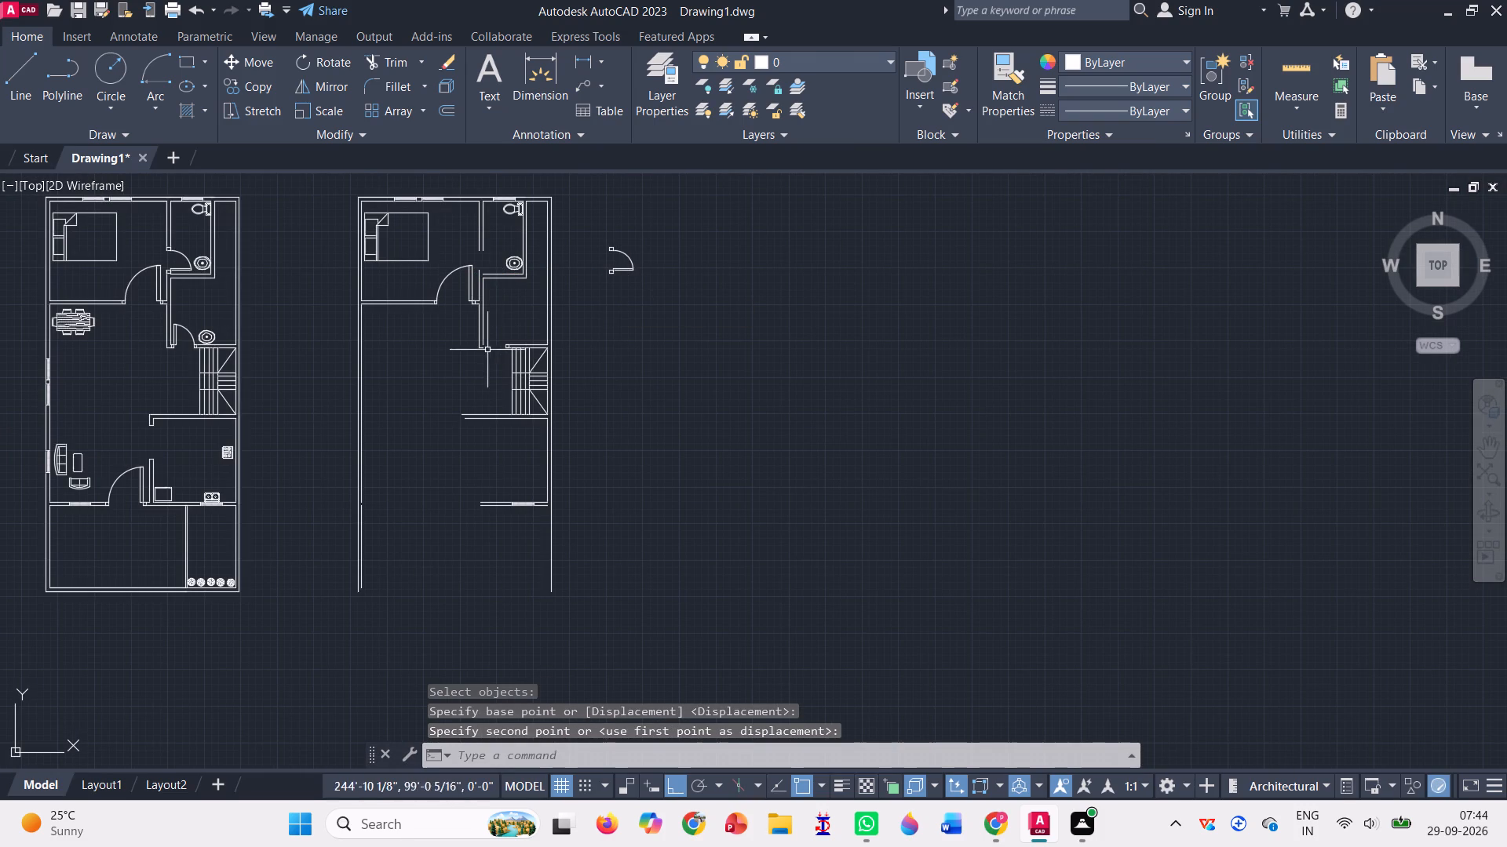
{"action": "key", "text": "Escape"}
Draw connected lines closing the bathroom door opening in the copied plan along both wall faces, joined by a diagonal.
{"action": "scroll", "coordinate": [497, 228], "scroll_direction": "up", "scroll_amount": 2}
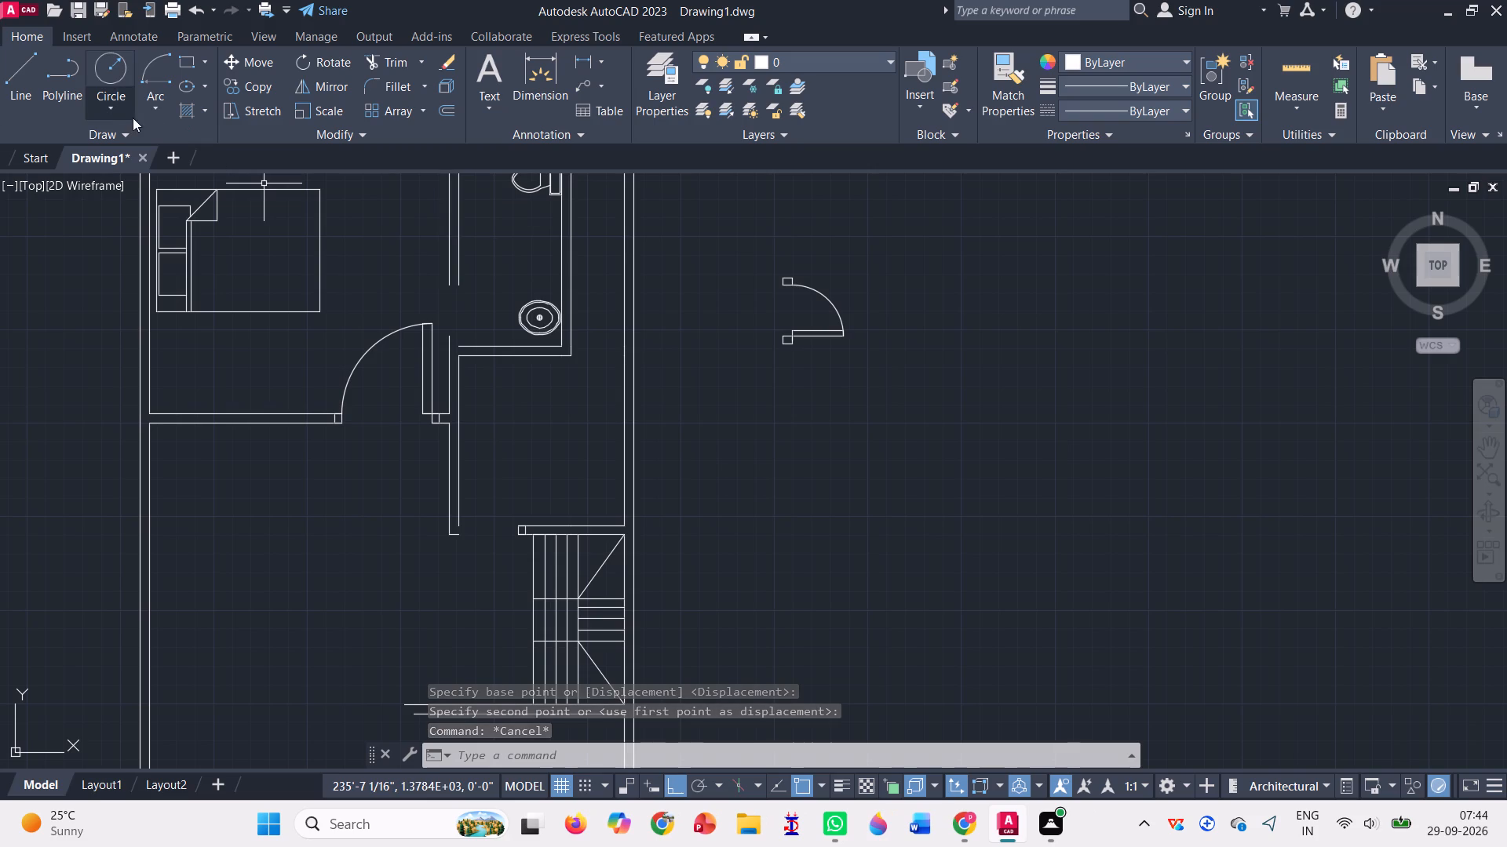
{"action": "left_click", "coordinate": [19, 57]}
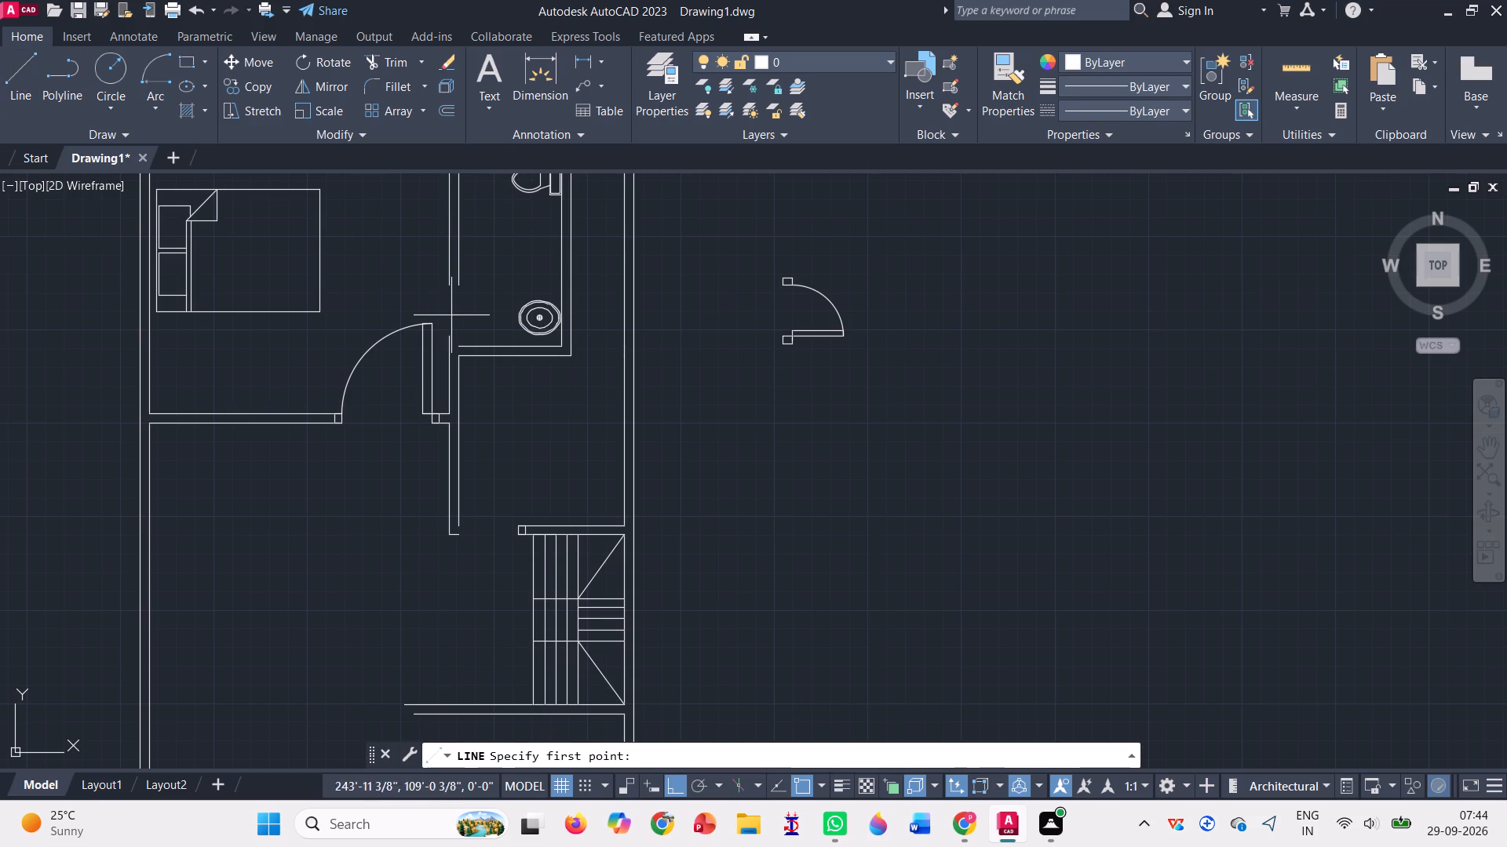
{"action": "left_click", "coordinate": [455, 346]}
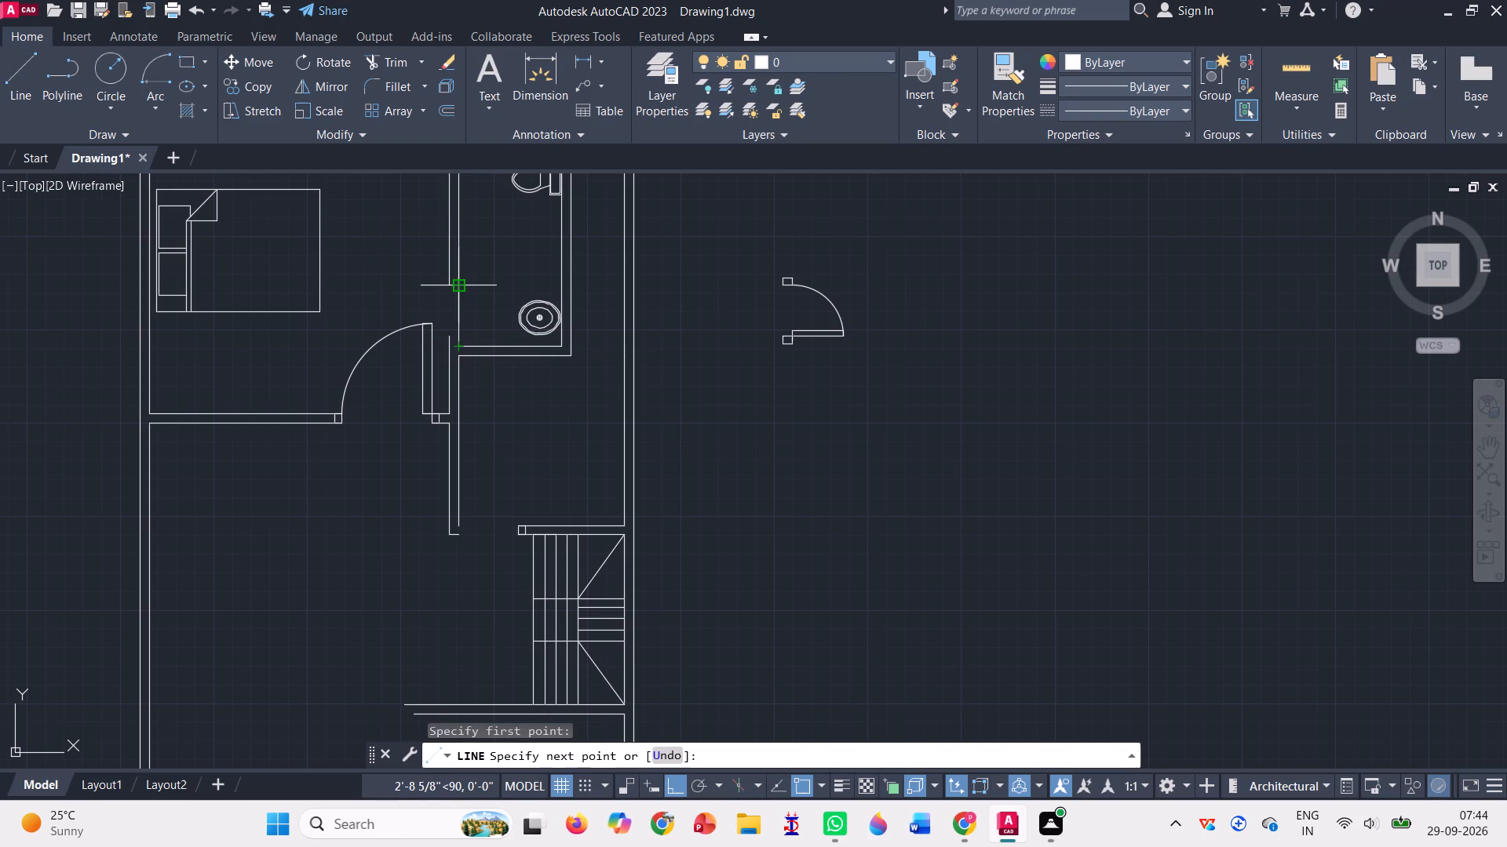
{"action": "left_click", "coordinate": [458, 282]}
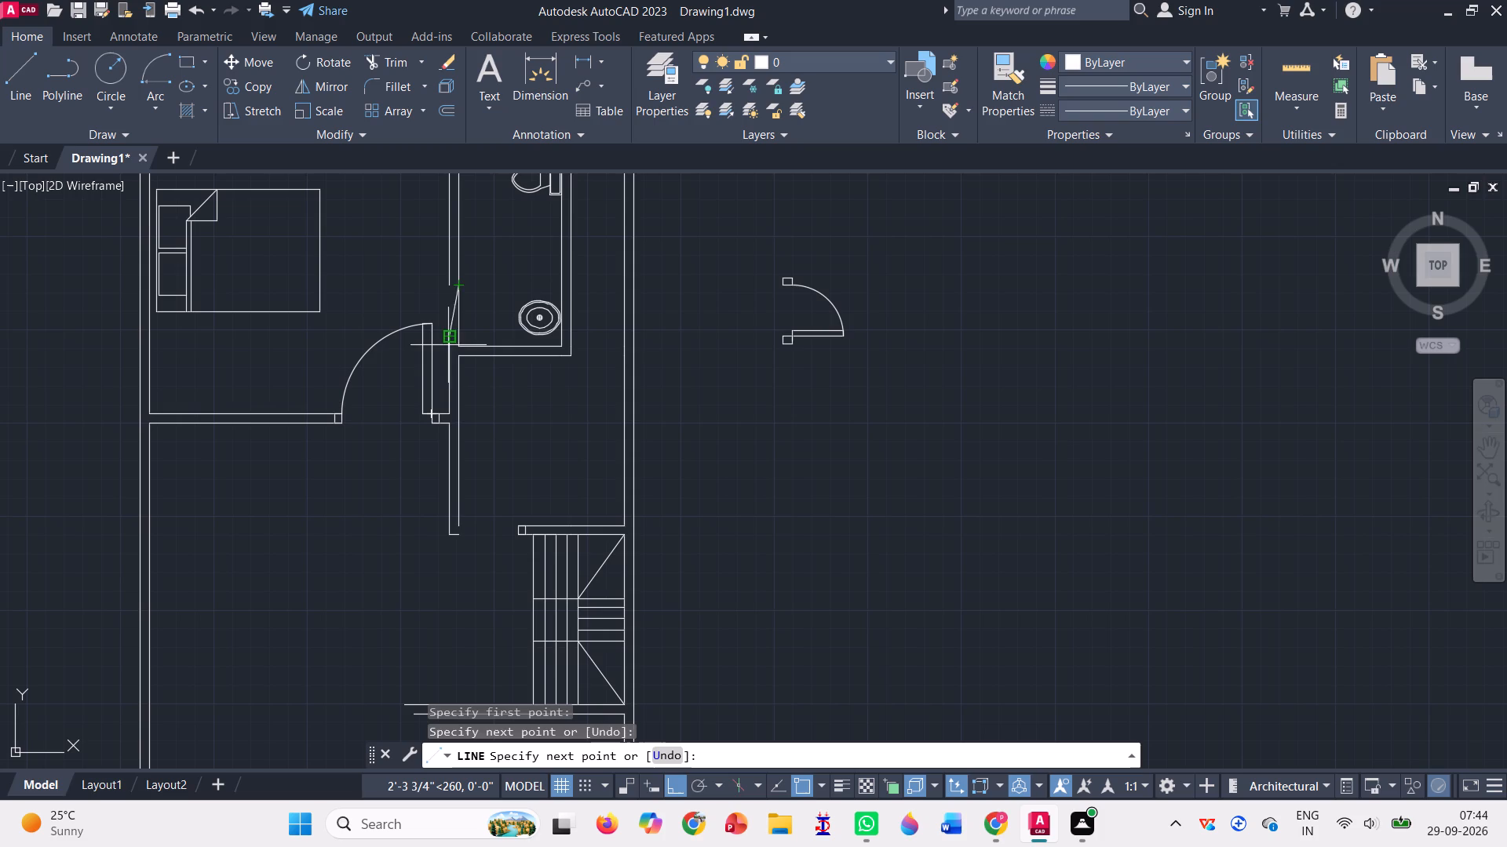
{"action": "left_click", "coordinate": [451, 340]}
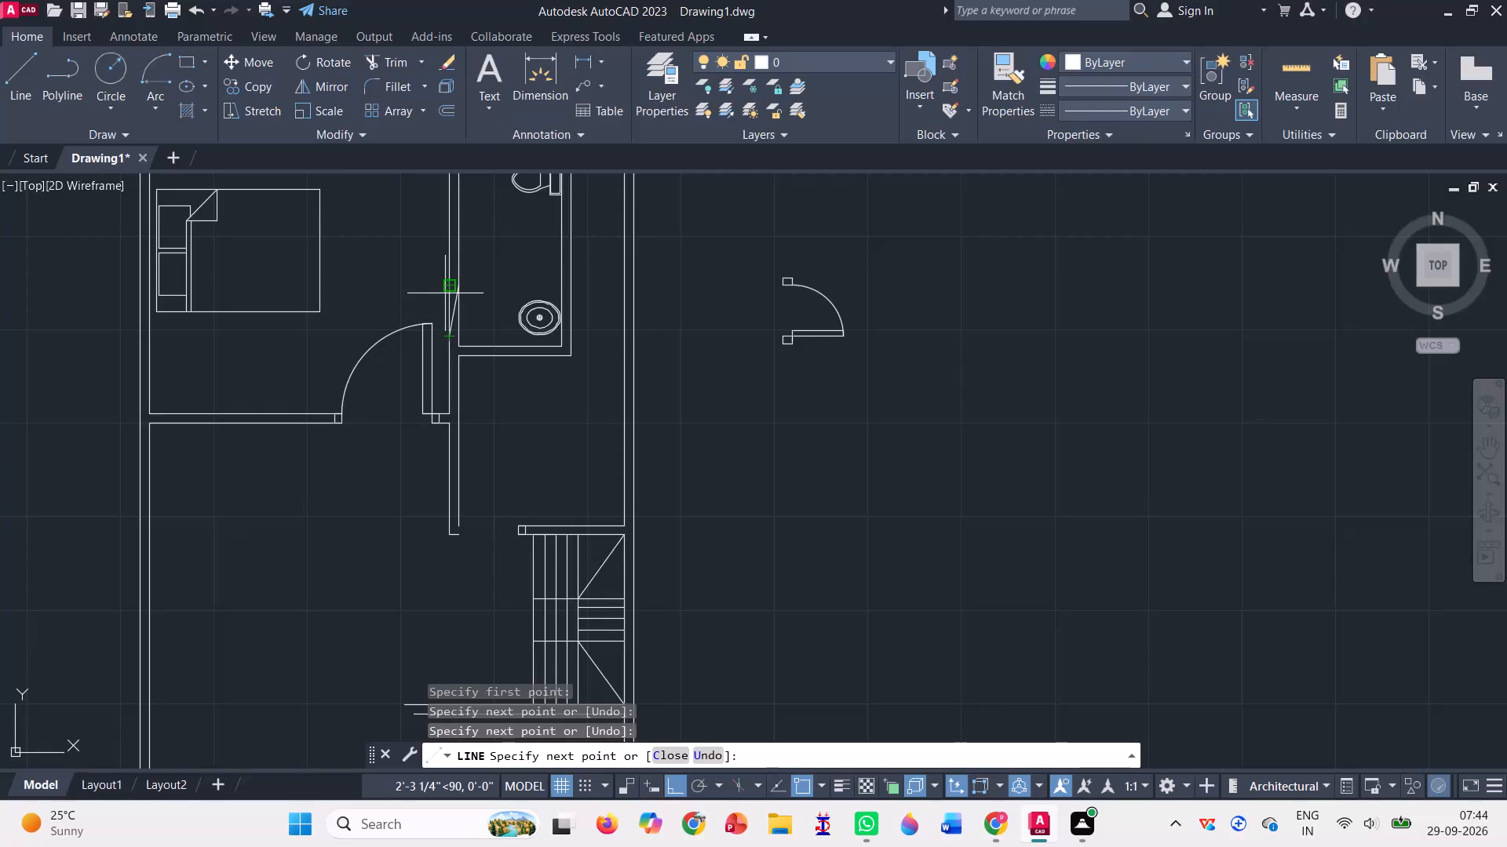
{"action": "left_click", "coordinate": [451, 282]}
{"action": "key", "text": "Return"}
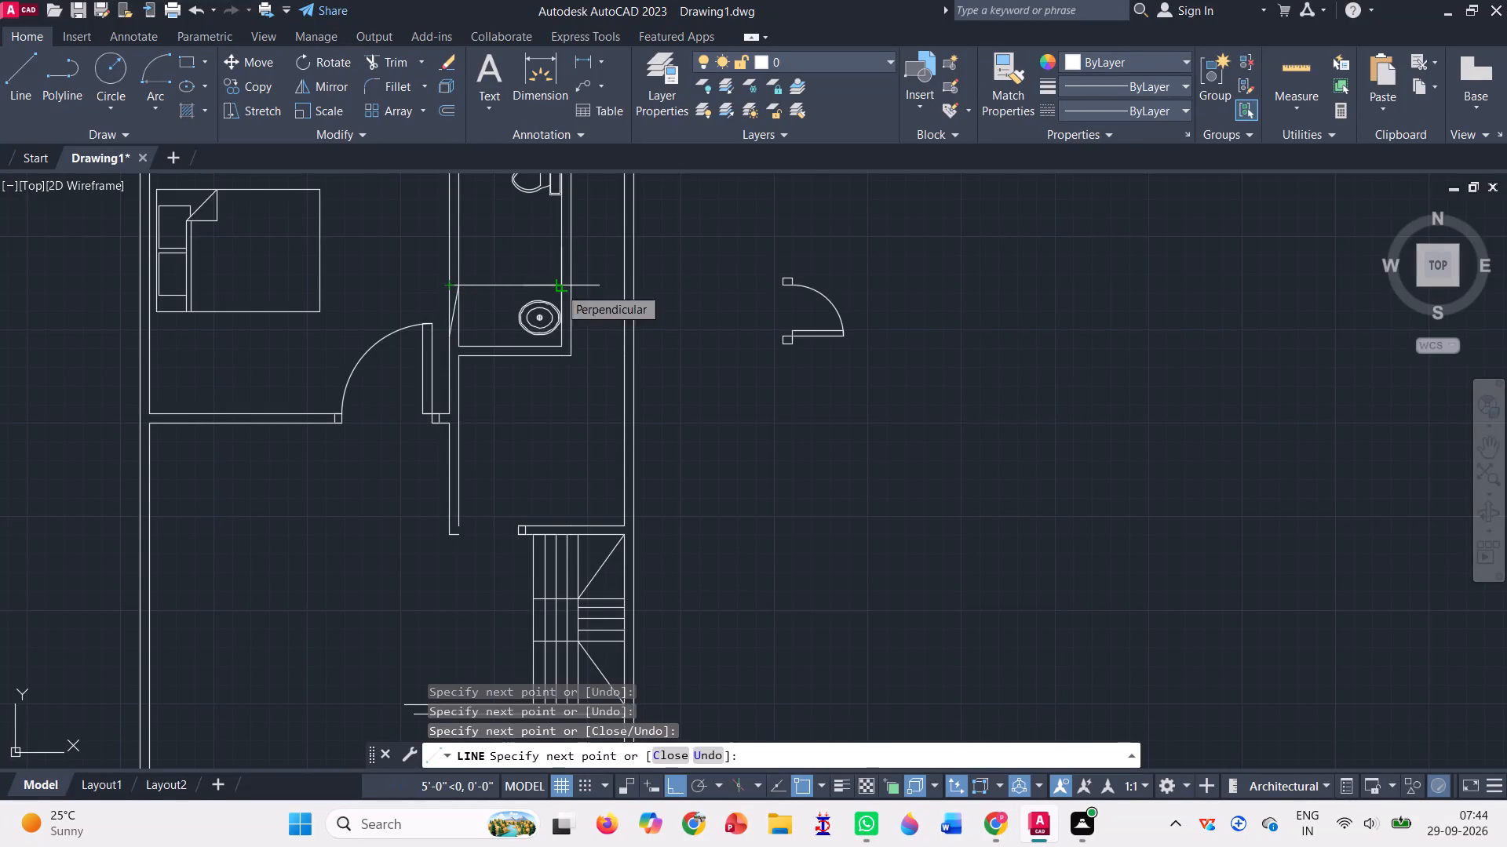
Trim away the diagonal line left inside the closed bathroom door opening of the copied plan.
{"action": "left_click", "coordinate": [377, 61]}
{"action": "scroll", "coordinate": [455, 338], "scroll_direction": "up", "scroll_amount": 4}
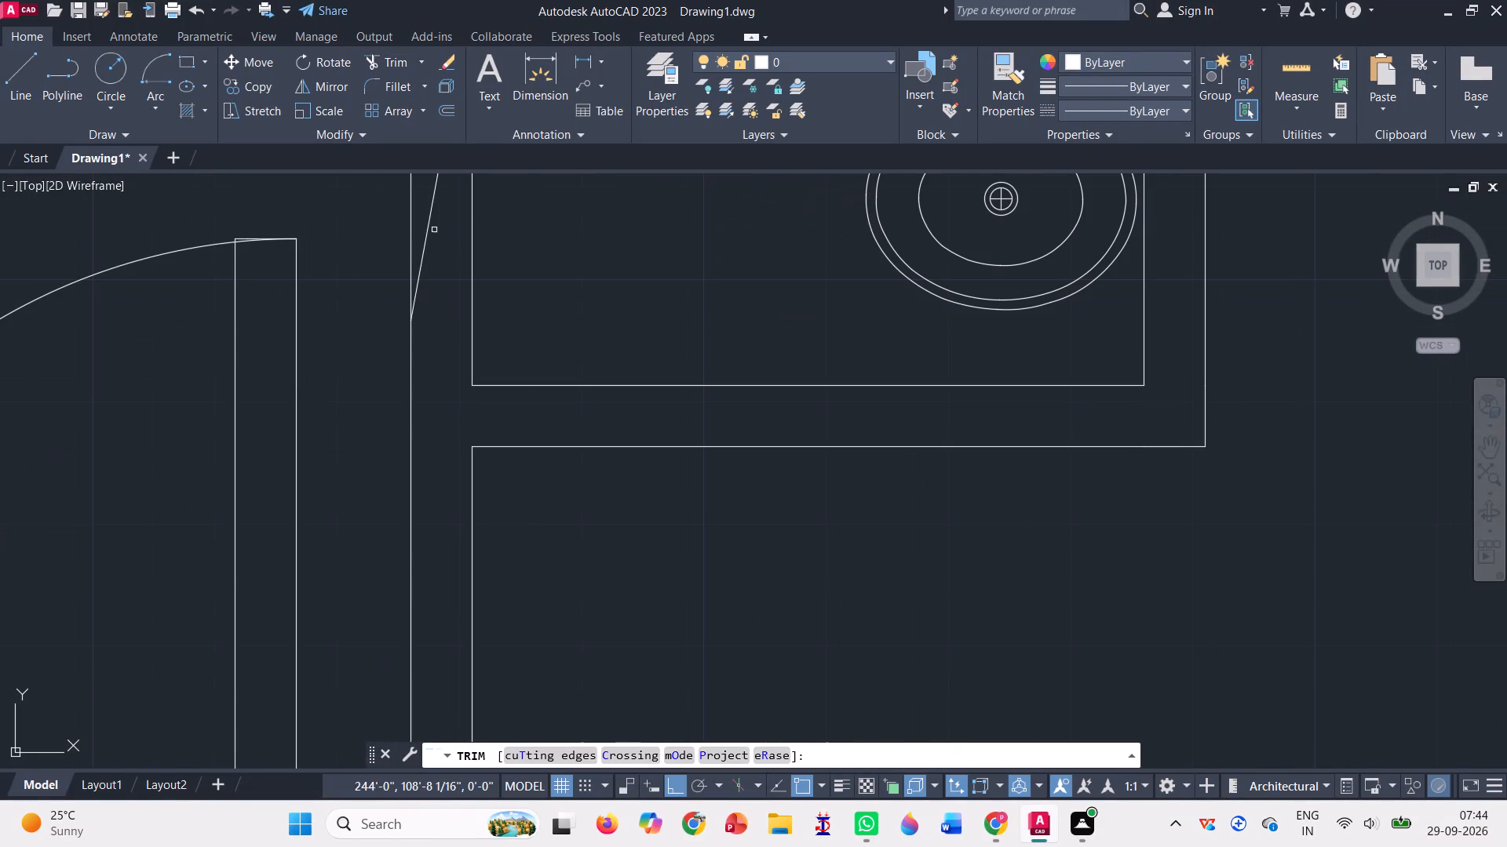
{"action": "left_click", "coordinate": [432, 217]}
{"action": "scroll", "coordinate": [421, 254], "scroll_direction": "down", "scroll_amount": 2}
{"action": "scroll", "coordinate": [486, 269], "scroll_direction": "down", "scroll_amount": 2}
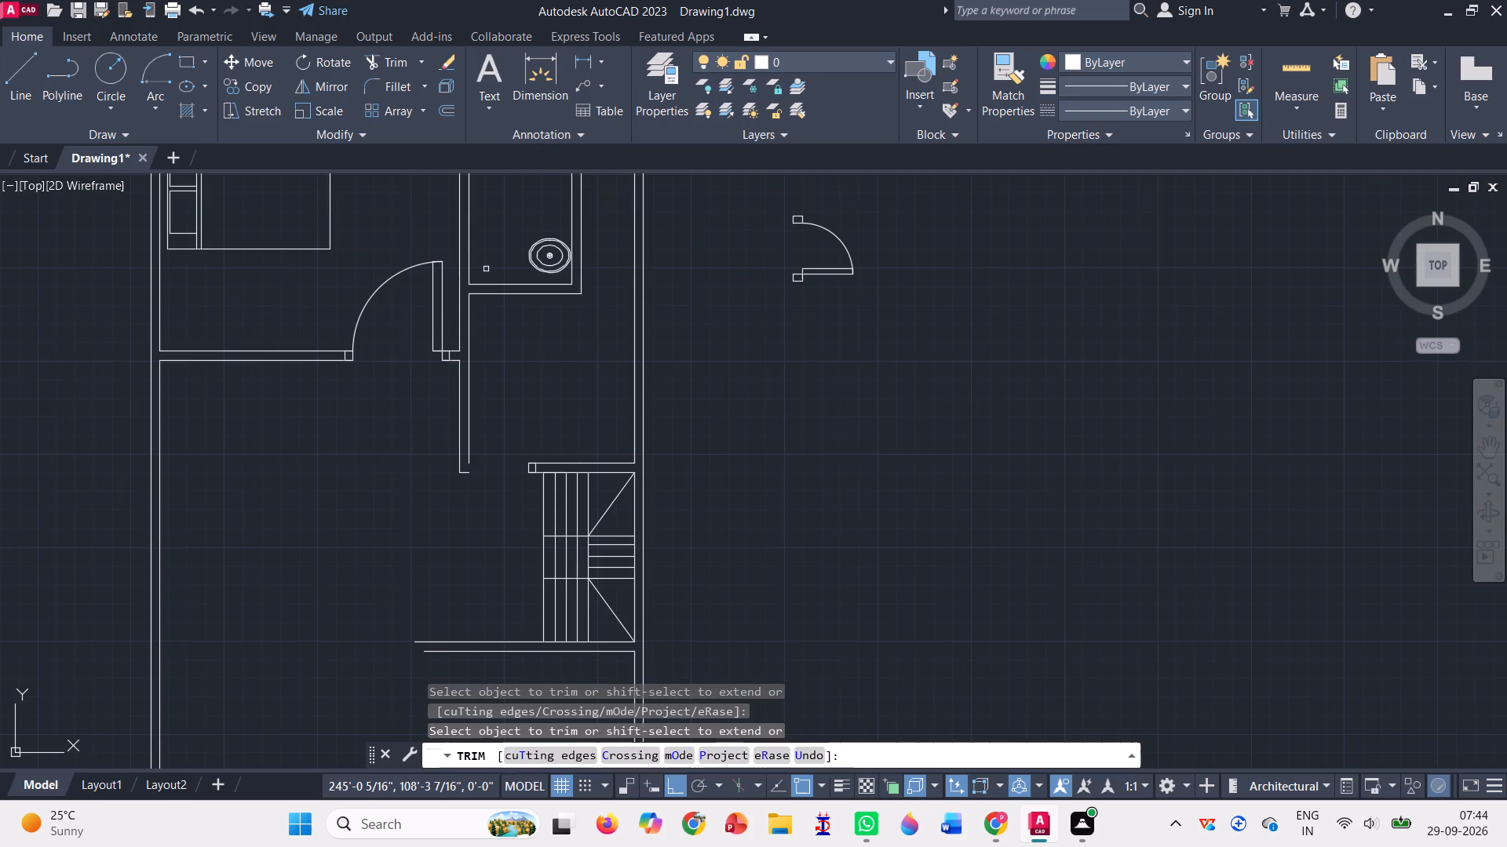
{"action": "scroll", "coordinate": [486, 269], "scroll_direction": "down", "scroll_amount": 2}
{"action": "key", "text": "Return"}
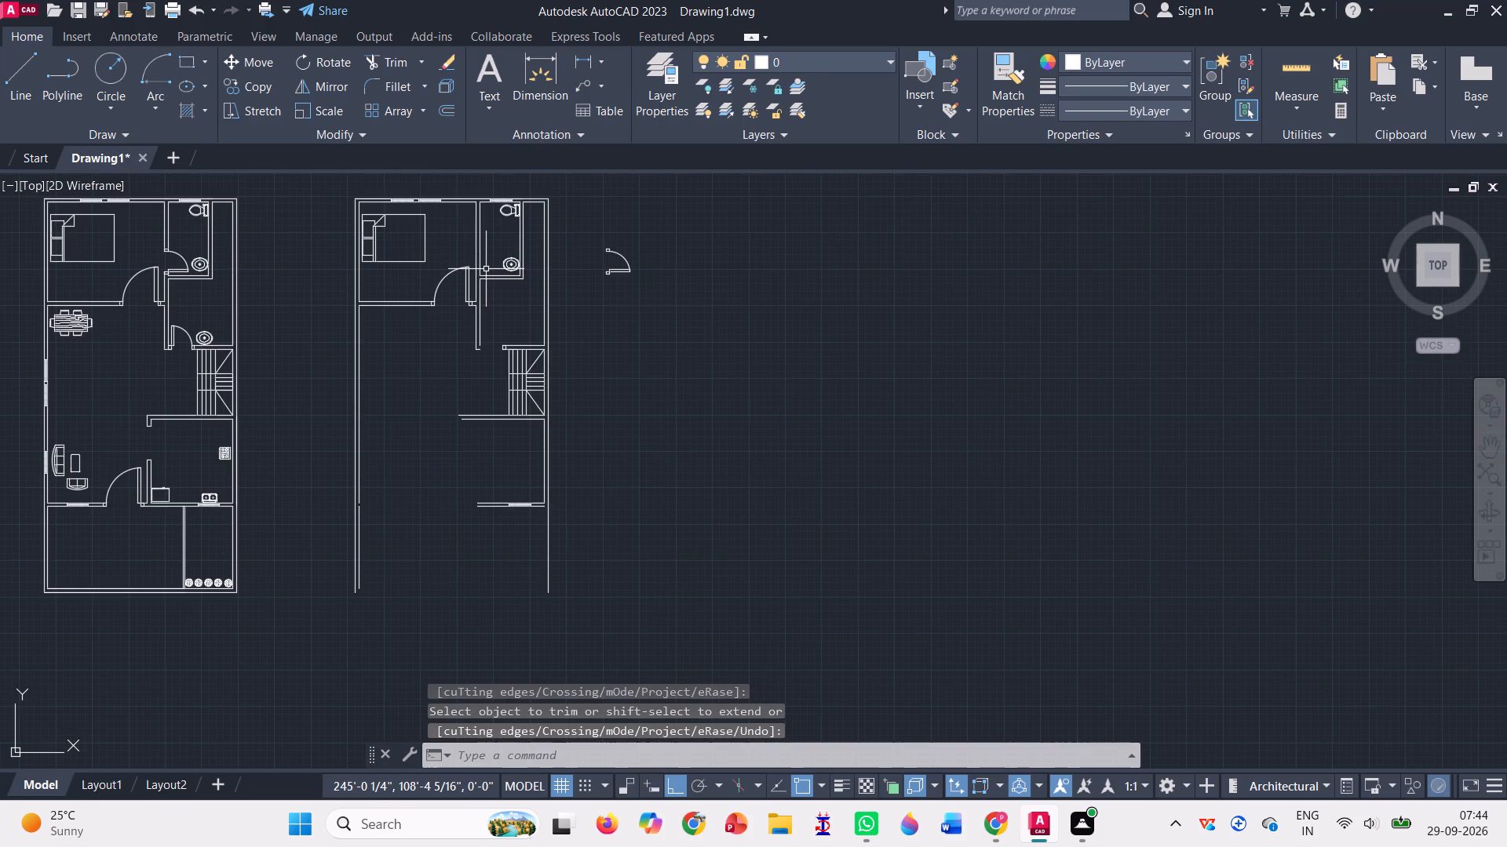
Move the copied bathroom's wash basin straight up along the east wall, closer to the toilet.
{"action": "left_click", "coordinate": [261, 90]}
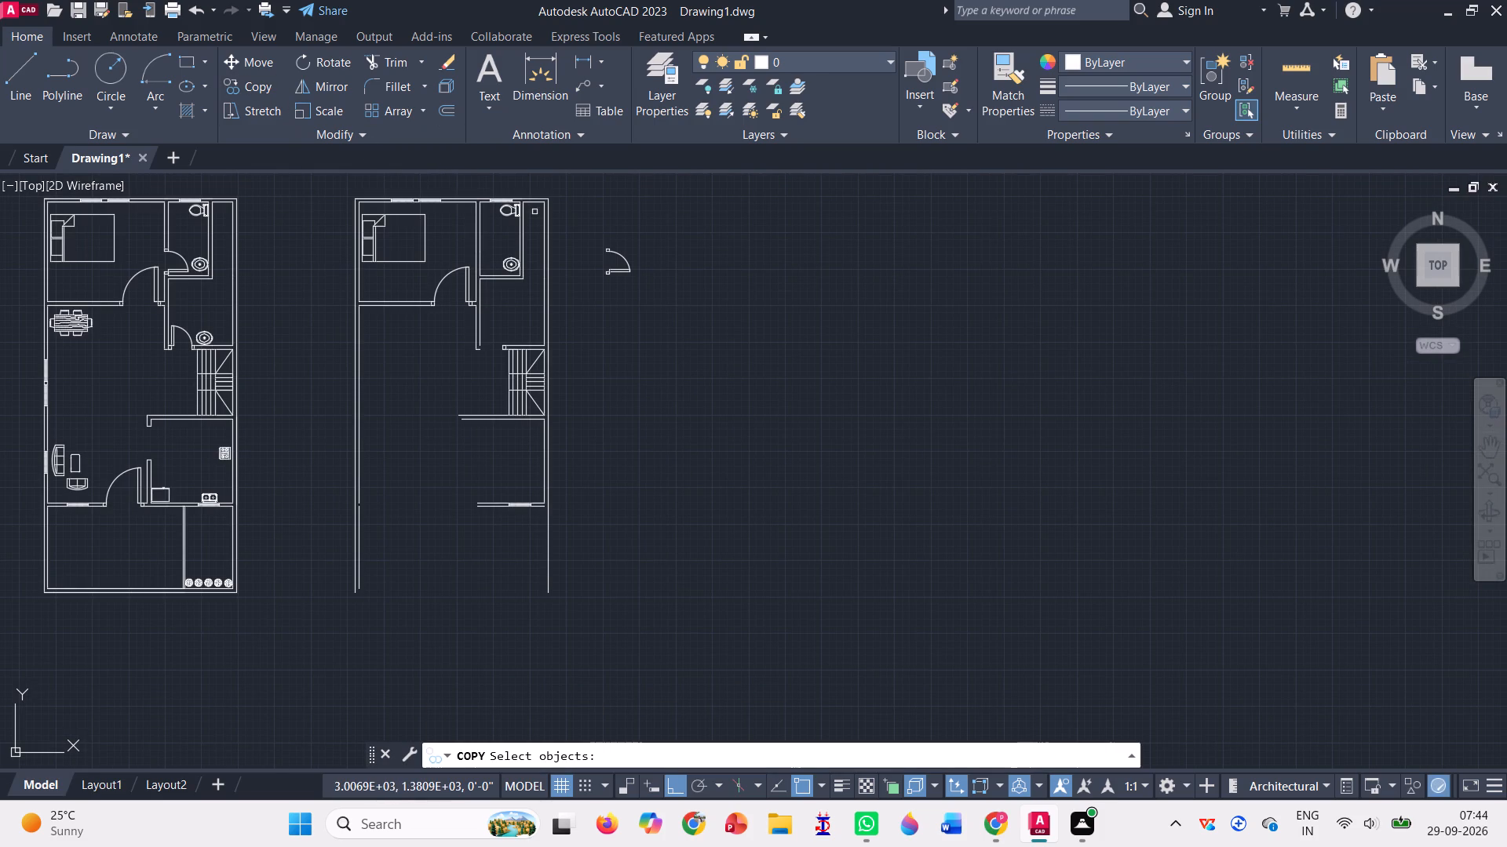
{"action": "left_click", "coordinate": [261, 59]}
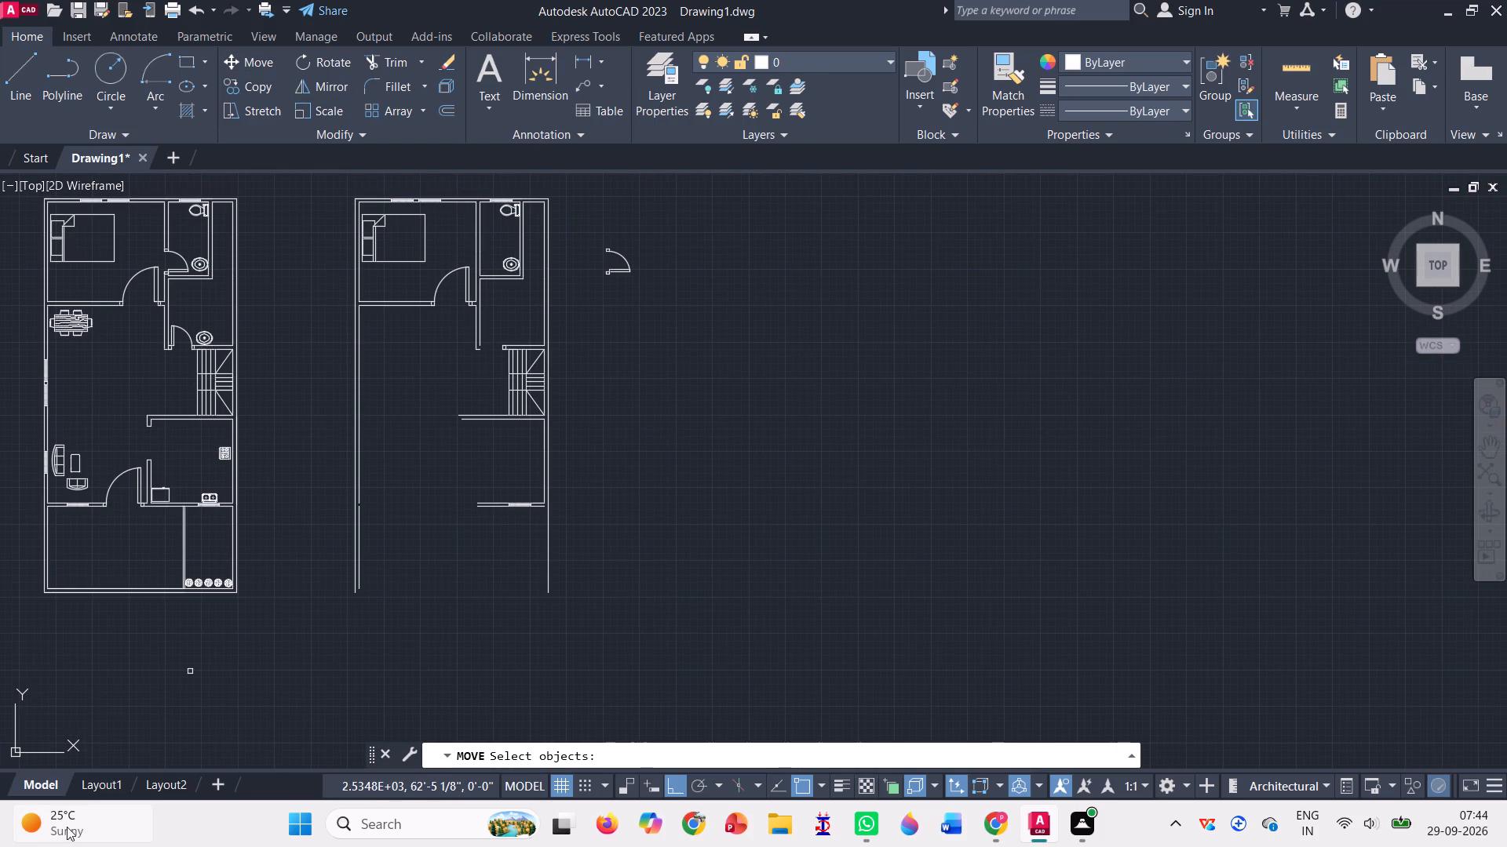
{"action": "scroll", "coordinate": [520, 268], "scroll_direction": "up", "scroll_amount": 2}
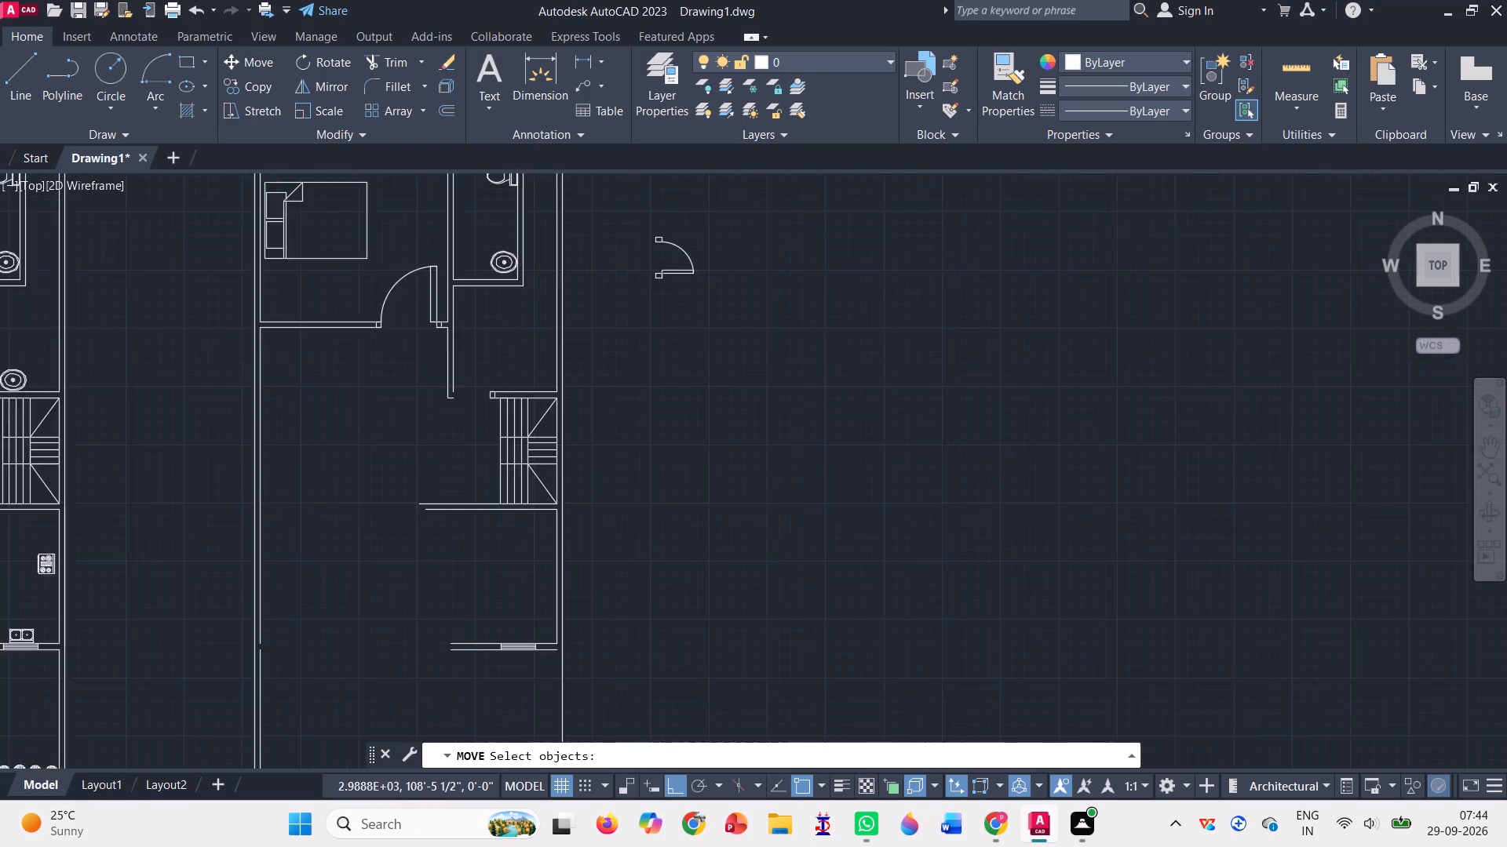
{"action": "scroll", "coordinate": [520, 268], "scroll_direction": "up", "scroll_amount": 1}
{"action": "scroll", "coordinate": [522, 270], "scroll_direction": "down", "scroll_amount": 4}
{"action": "scroll", "coordinate": [514, 231], "scroll_direction": "up", "scroll_amount": 2}
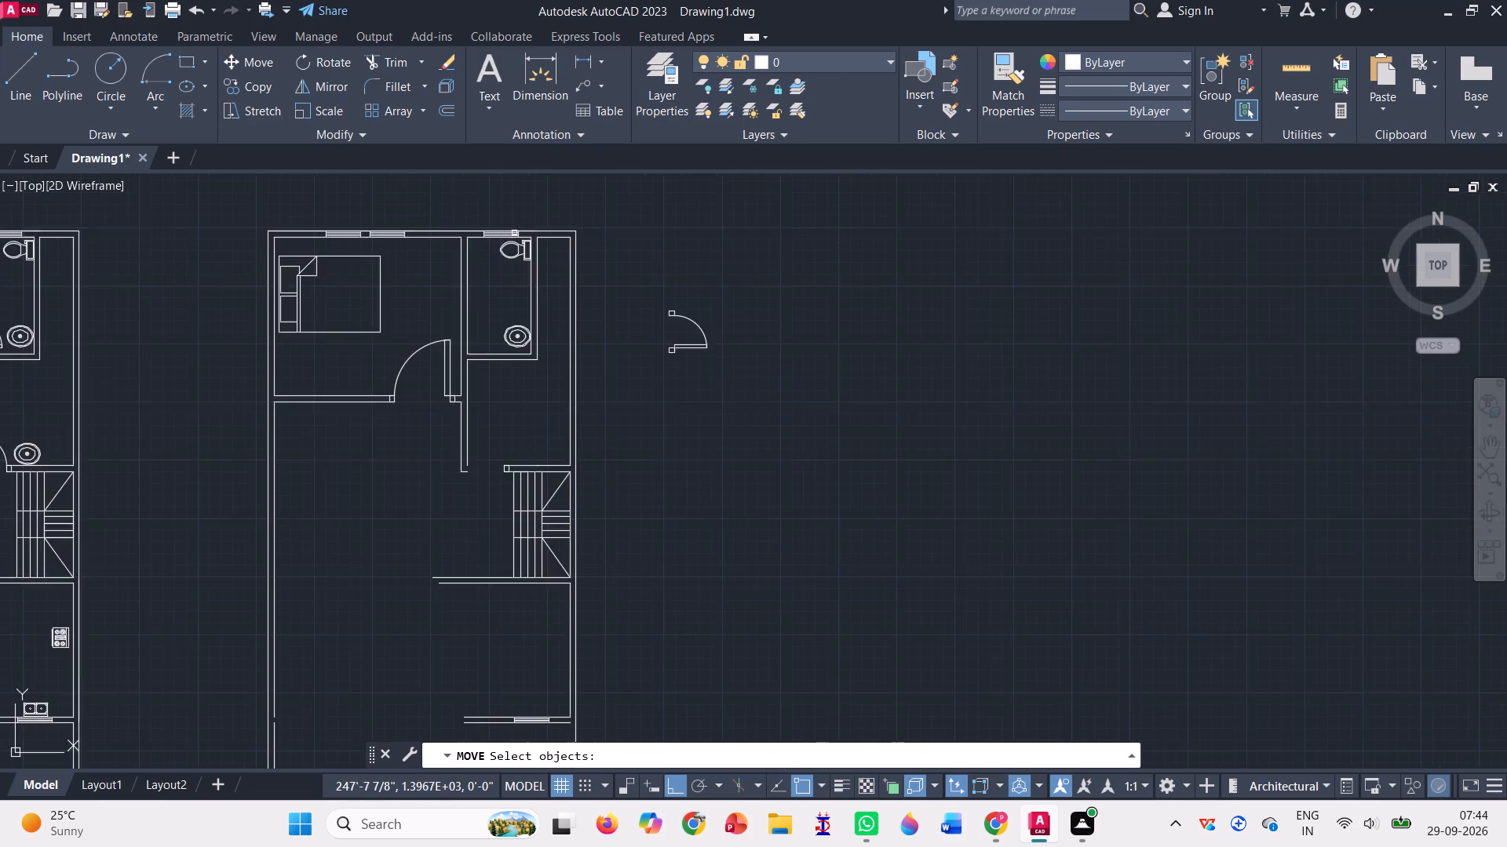
{"action": "scroll", "coordinate": [514, 233], "scroll_direction": "up", "scroll_amount": 2}
{"action": "left_click", "coordinate": [519, 498]}
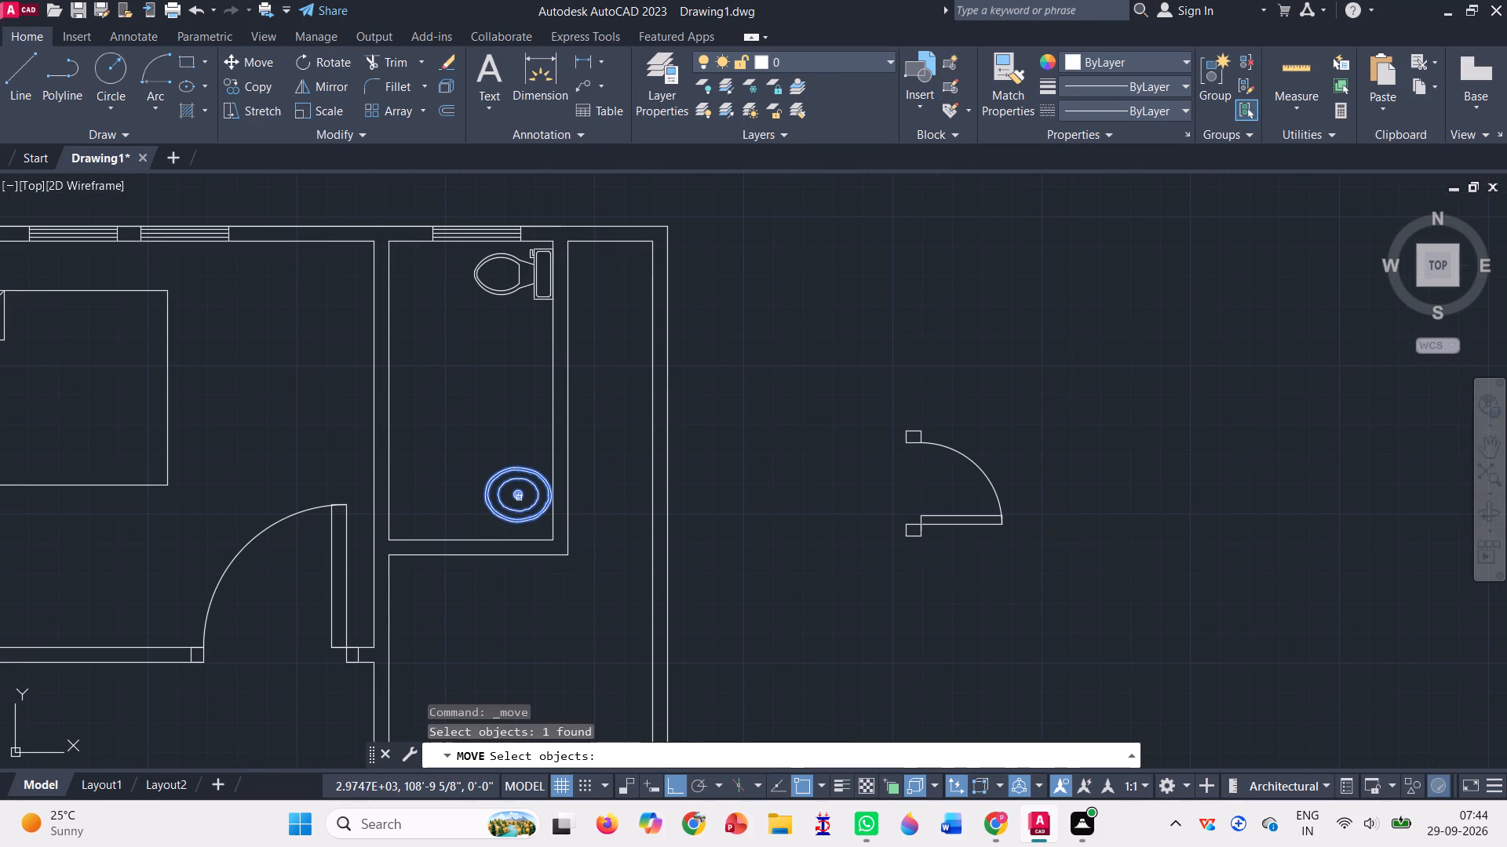
{"action": "key", "text": "Return"}
{"action": "left_click", "coordinate": [519, 498]}
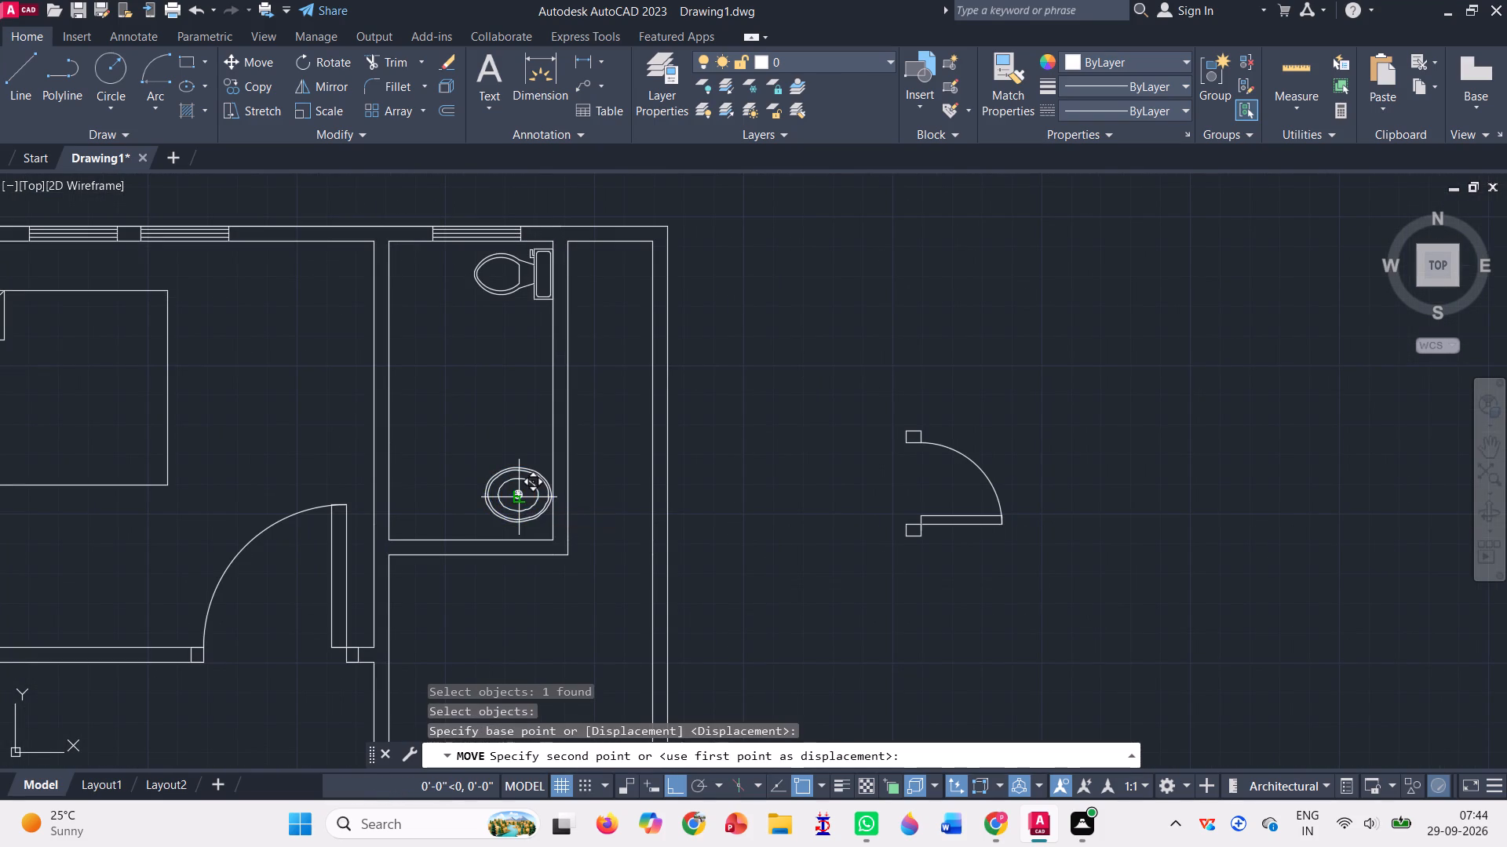
{"action": "left_click", "coordinate": [521, 408]}
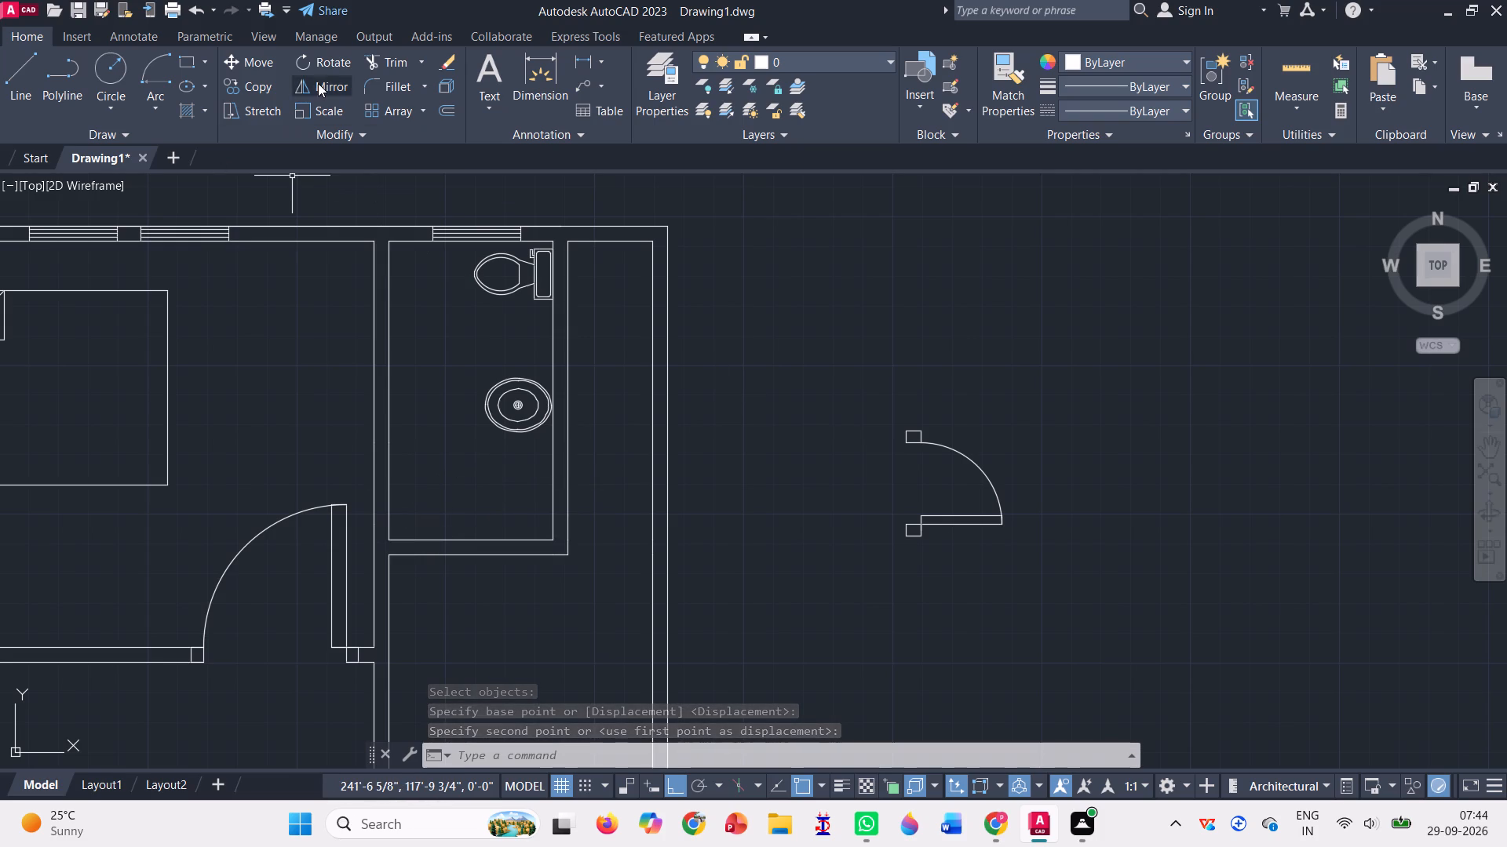
With Ortho off, copy the original plan's door beside the stairs, with leaf, swing and both jambs, to the west end of the copied bathroom's bottom wall.
{"action": "scroll", "coordinate": [773, 400], "scroll_direction": "down", "scroll_amount": 1}
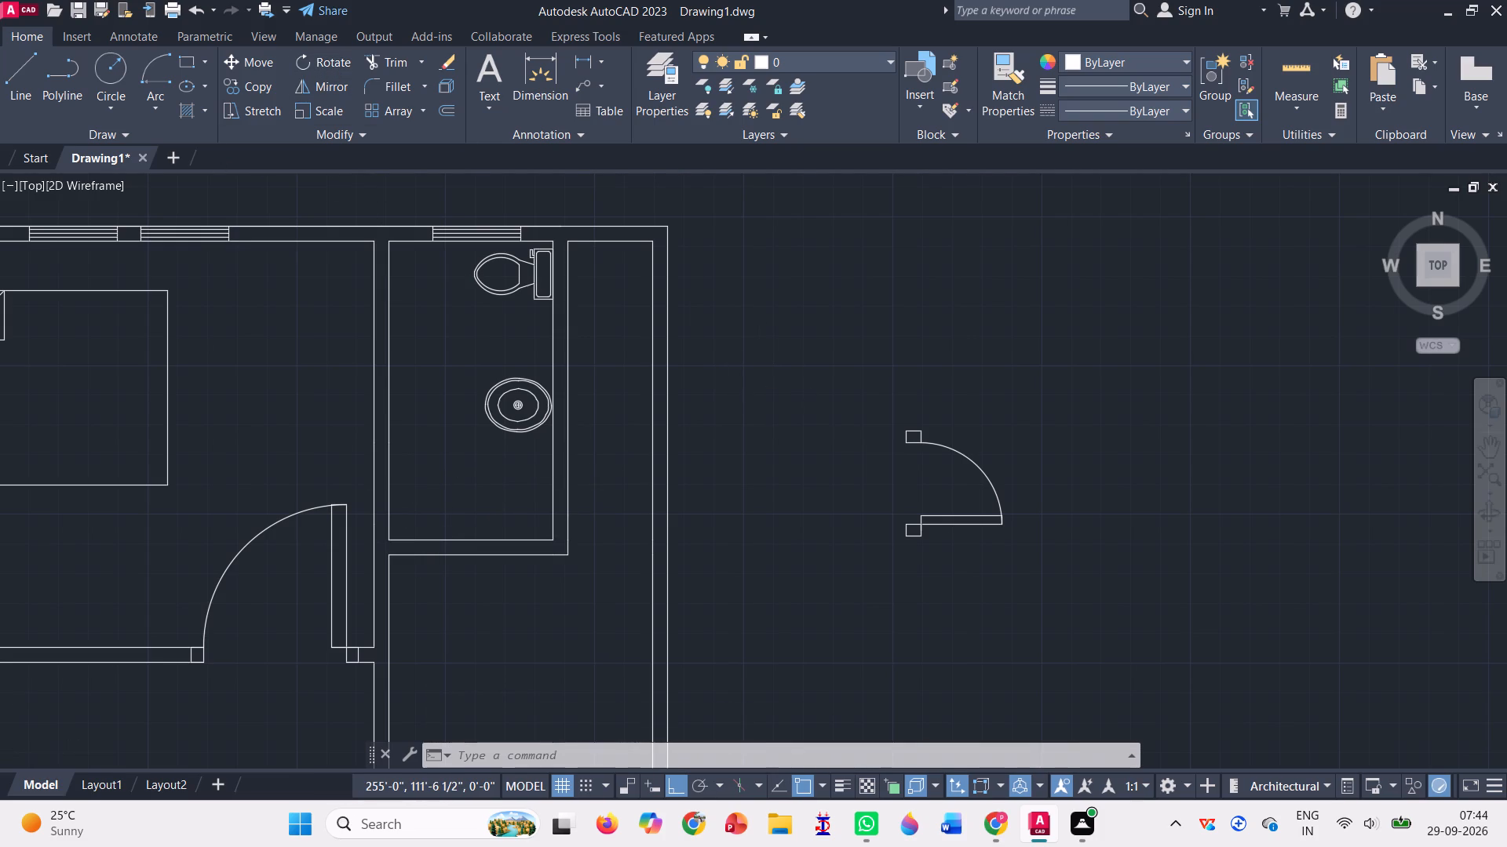
{"action": "scroll", "coordinate": [773, 400], "scroll_direction": "down", "scroll_amount": 2}
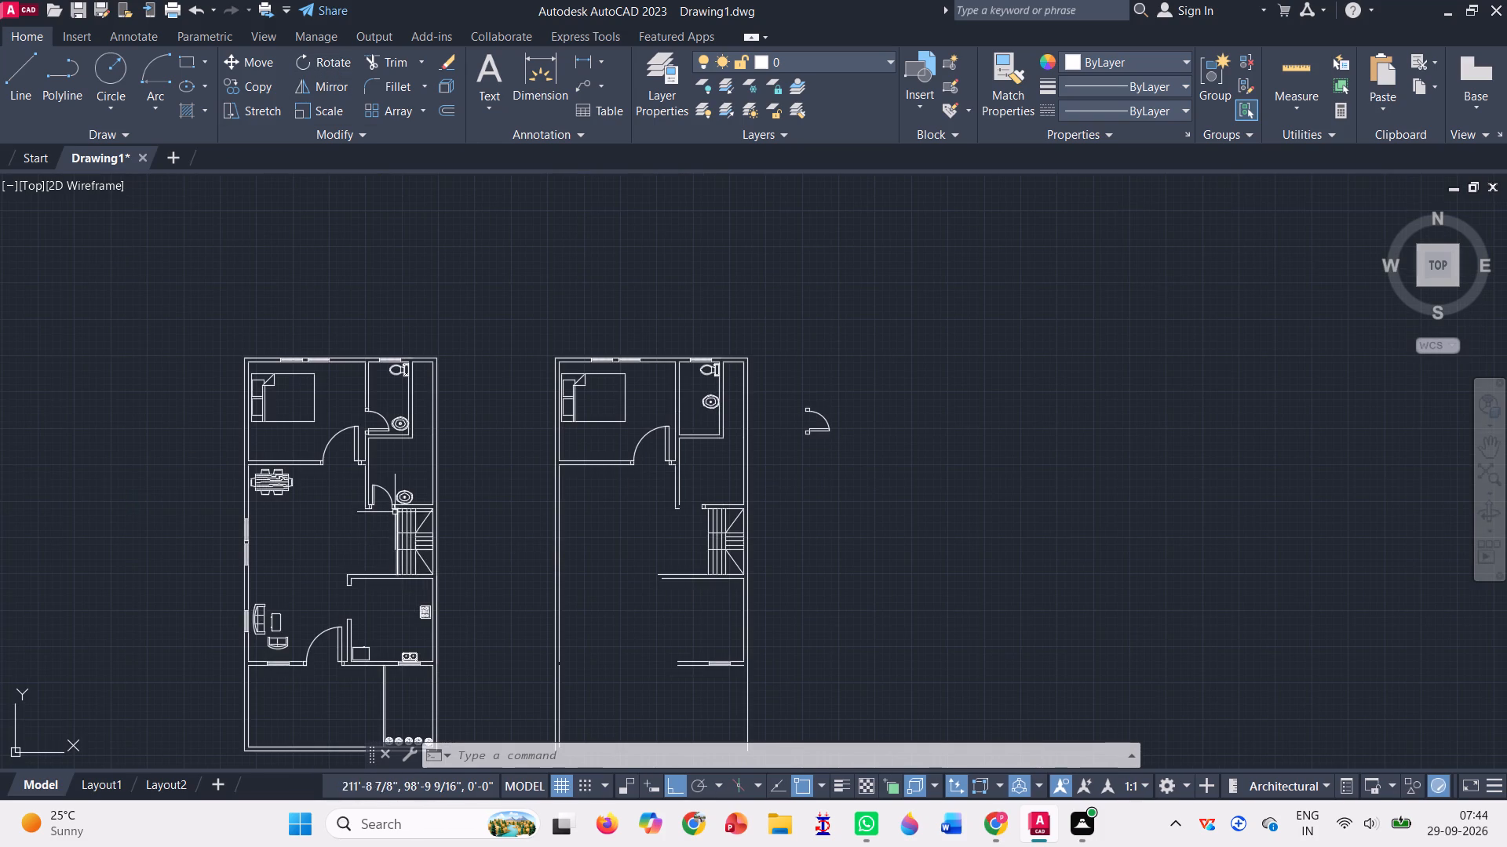
{"action": "scroll", "coordinate": [395, 512], "scroll_direction": "up", "scroll_amount": 2}
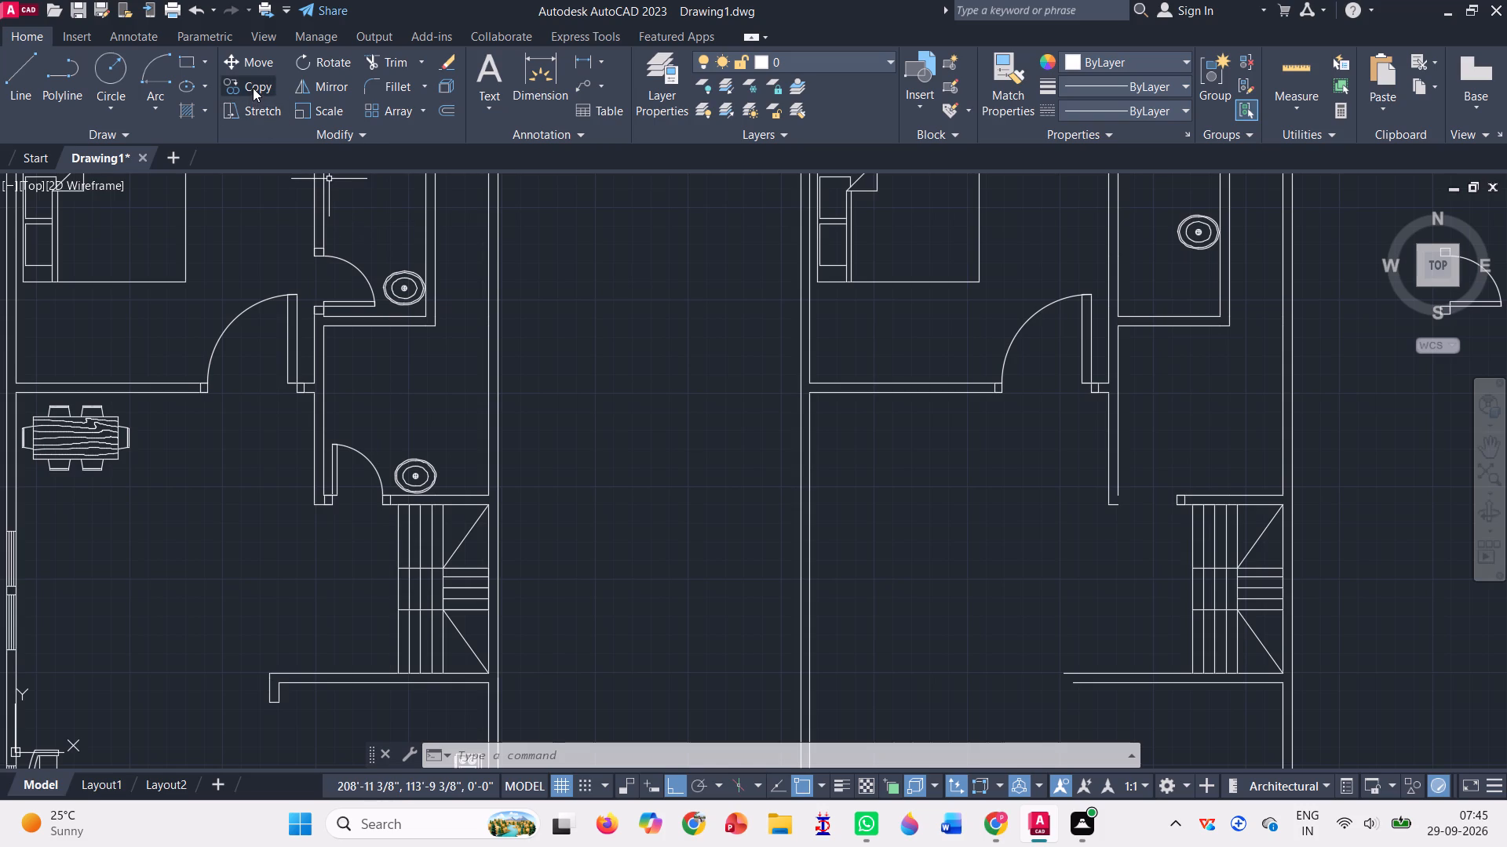
{"action": "left_click", "coordinate": [253, 88]}
{"action": "scroll", "coordinate": [380, 497], "scroll_direction": "up", "scroll_amount": 4}
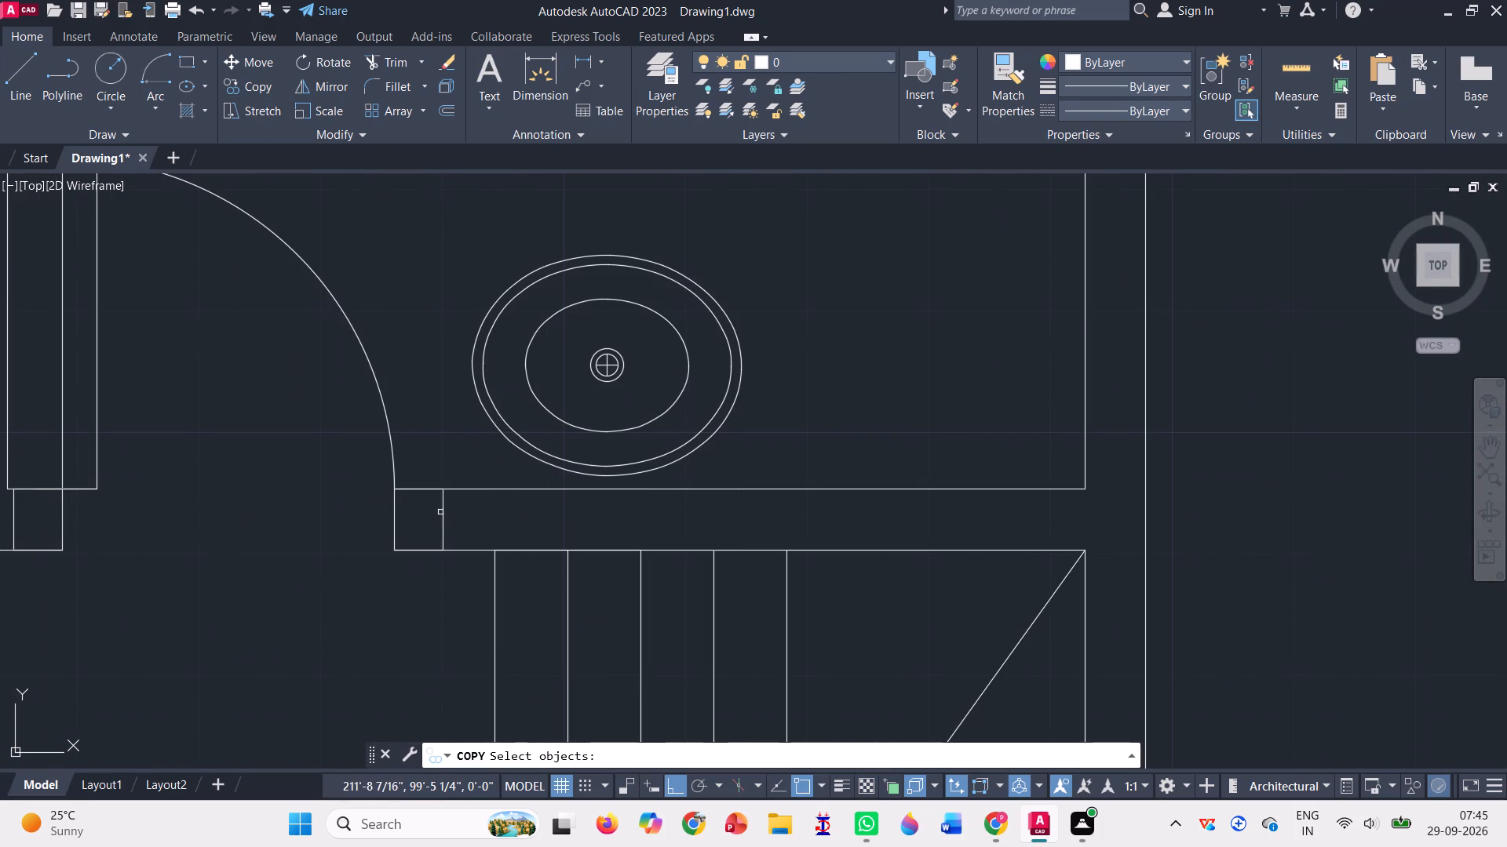
{"action": "scroll", "coordinate": [448, 511], "scroll_direction": "down", "scroll_amount": 1}
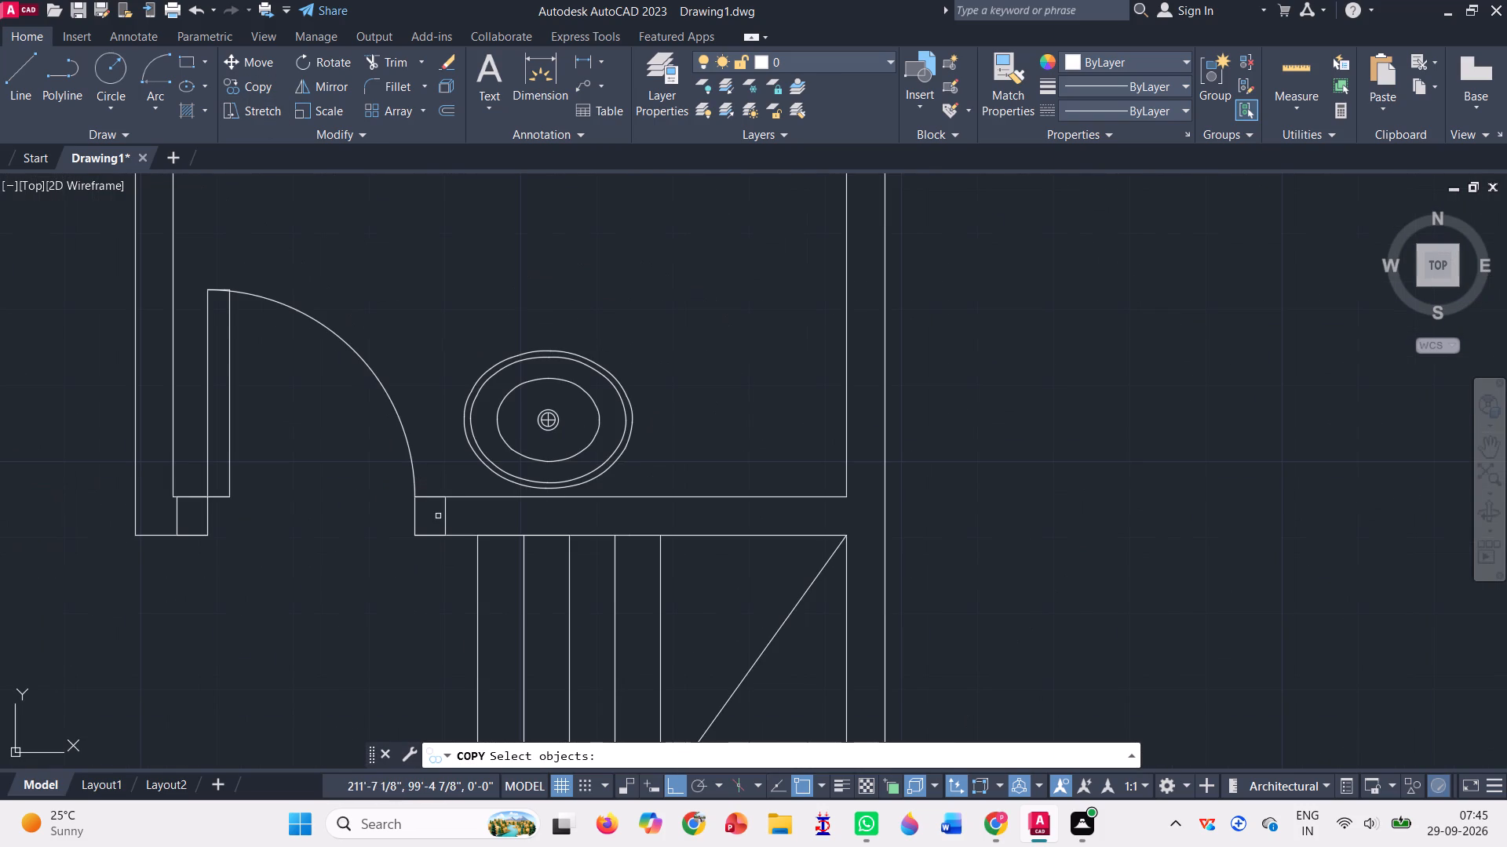
{"action": "left_click", "coordinate": [446, 517]}
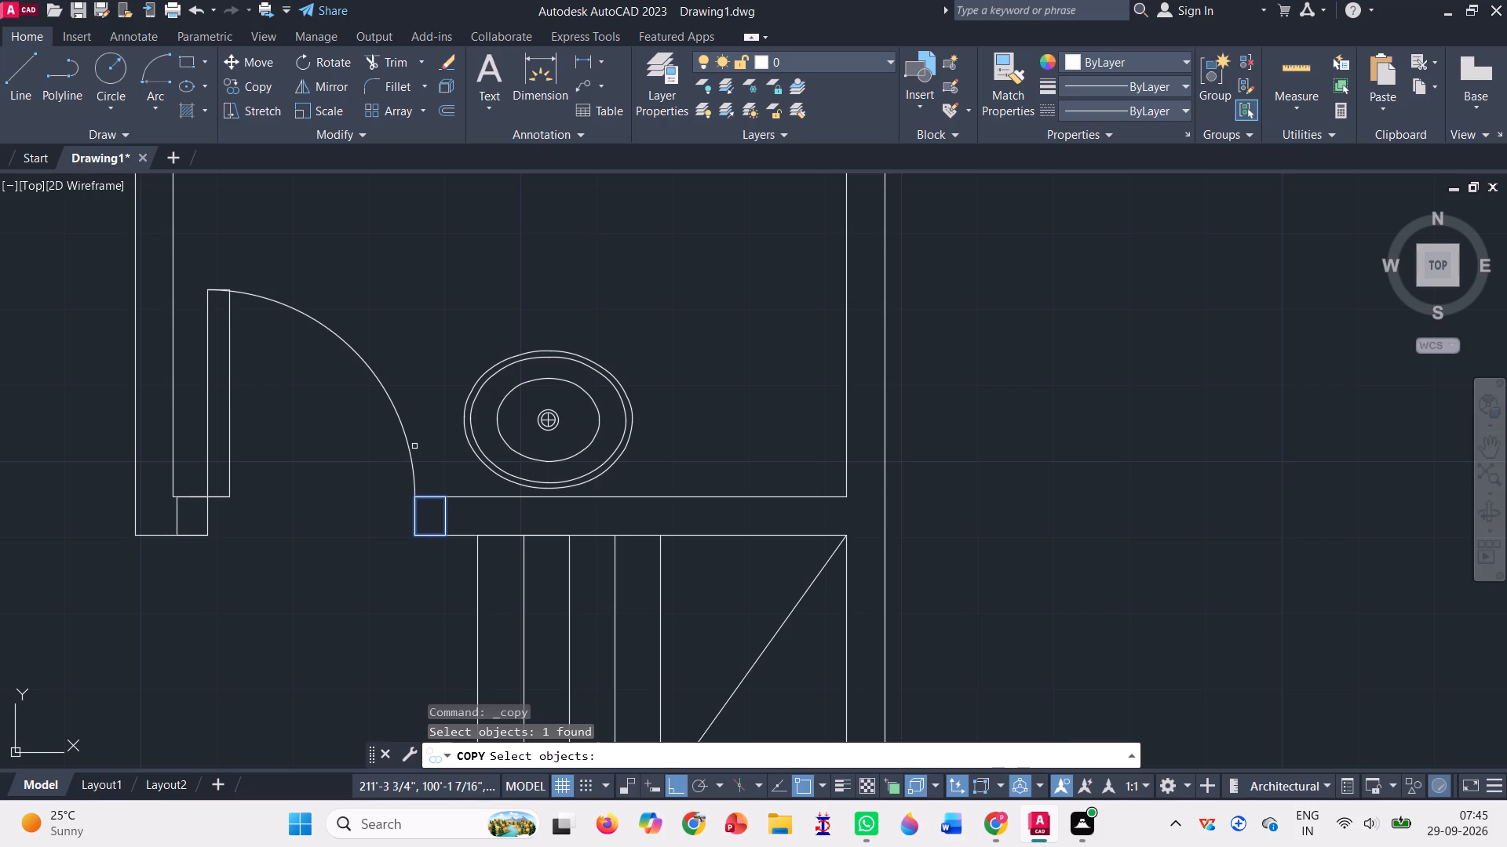
{"action": "left_click", "coordinate": [409, 443]}
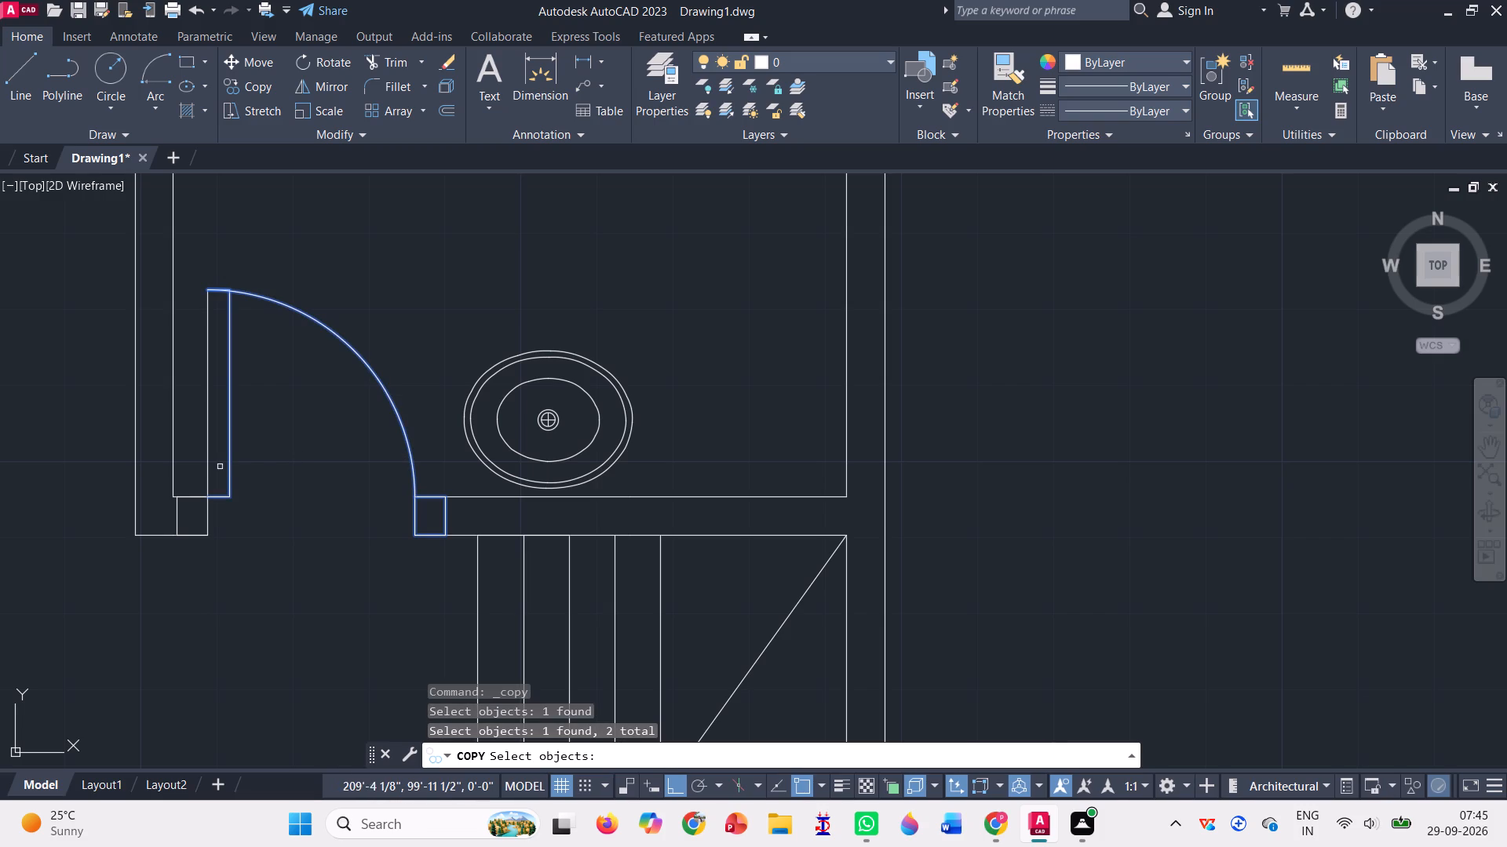
{"action": "left_click", "coordinate": [210, 467]}
{"action": "left_click", "coordinate": [176, 525]}
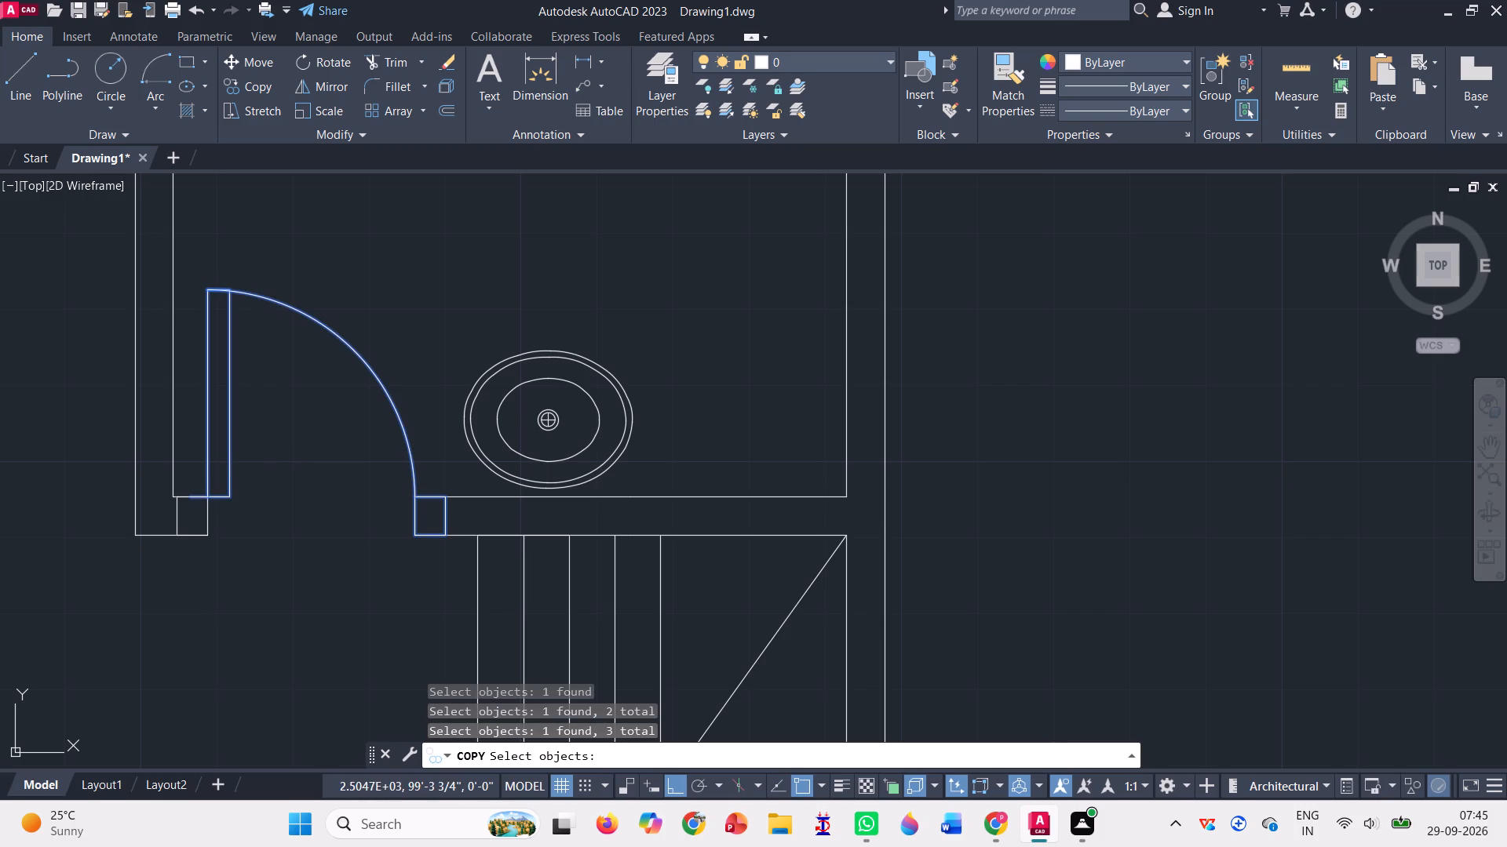
{"action": "key", "text": "Return"}
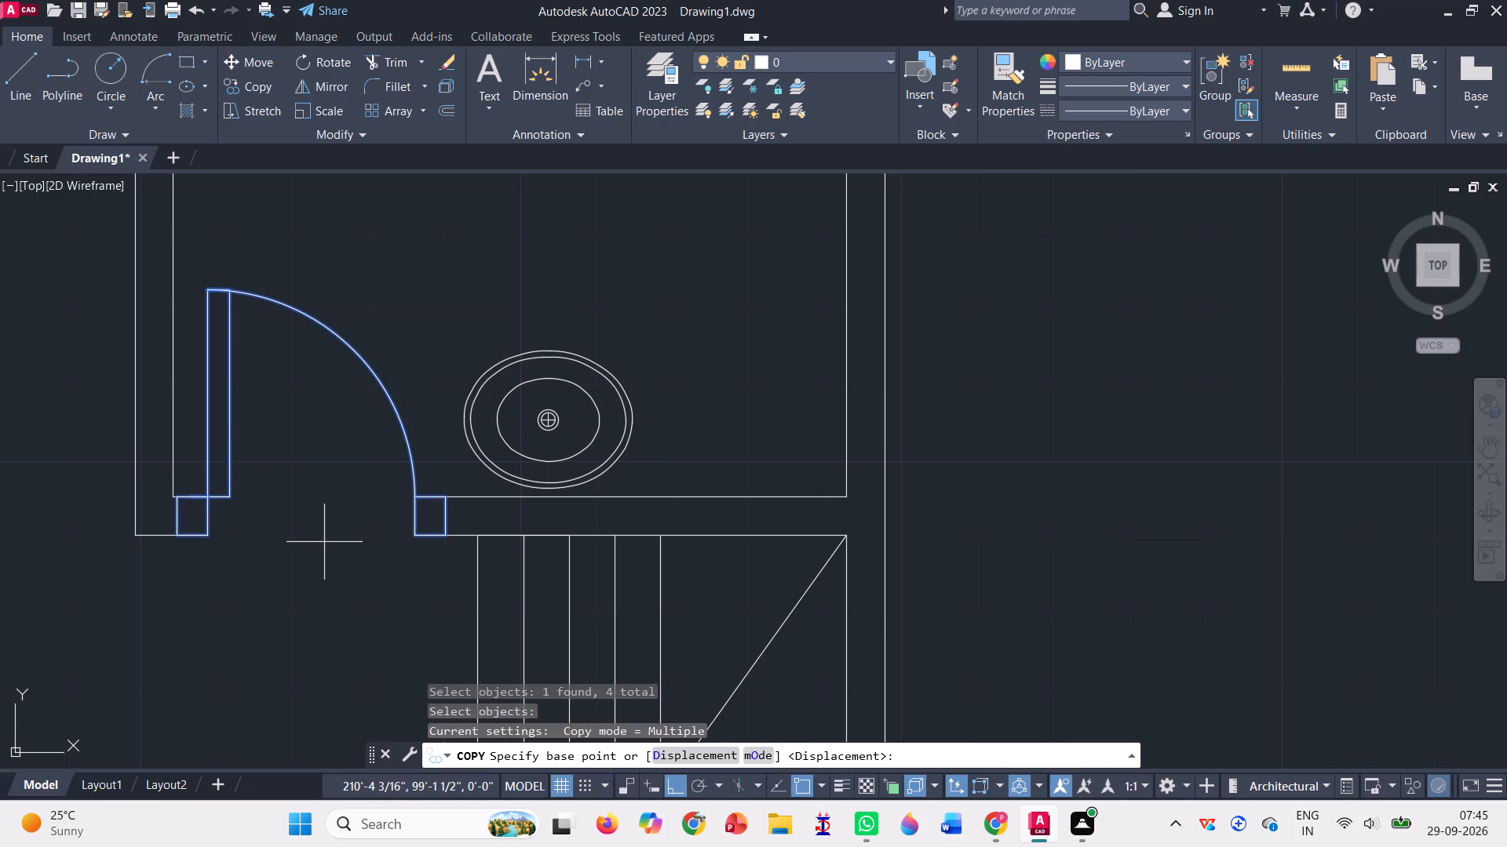
{"action": "left_click", "coordinate": [173, 536]}
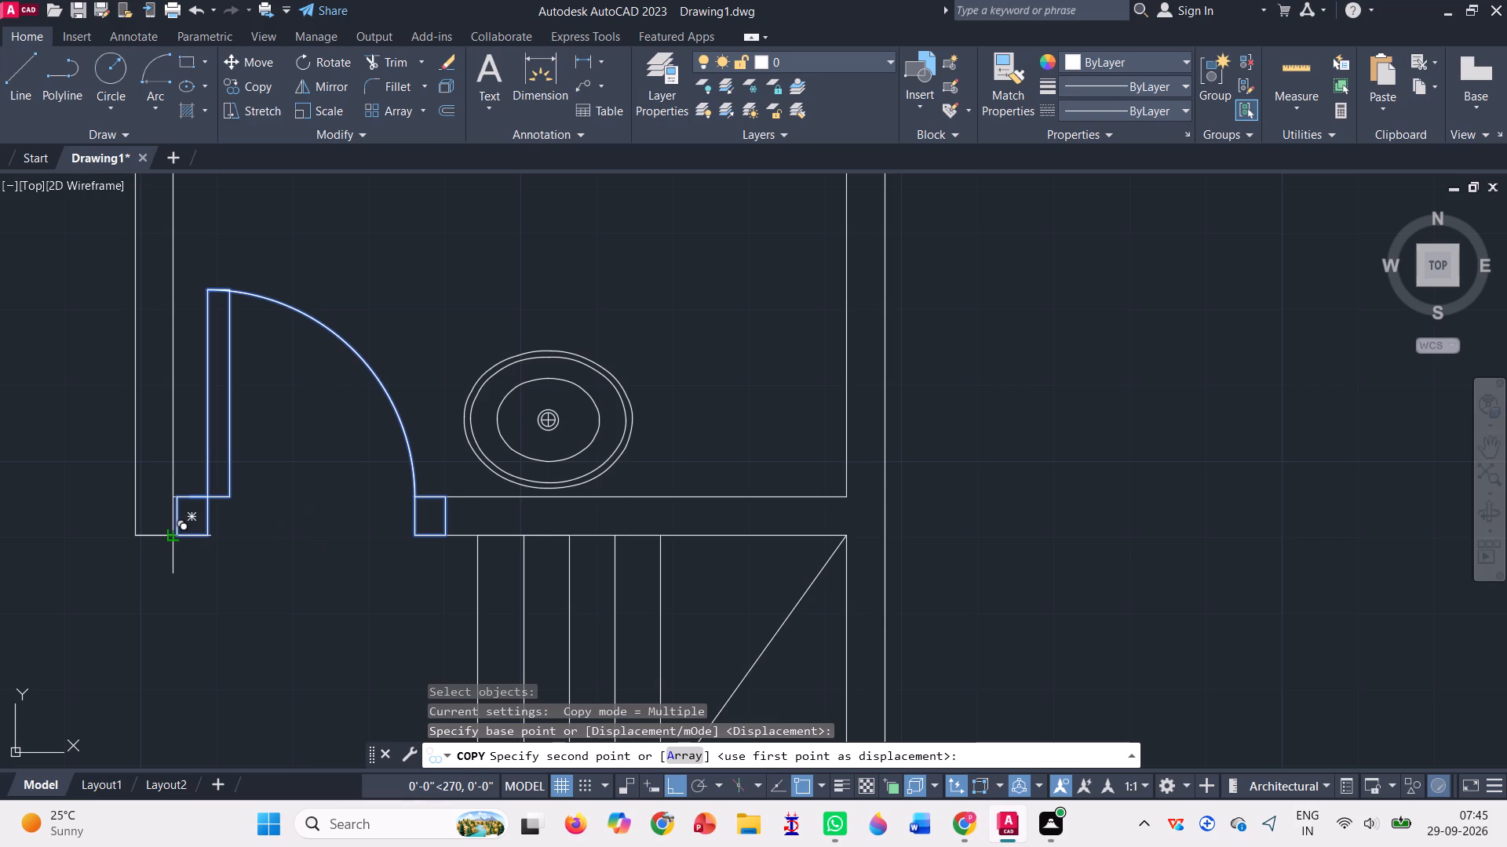
{"action": "left_click", "coordinate": [665, 788]}
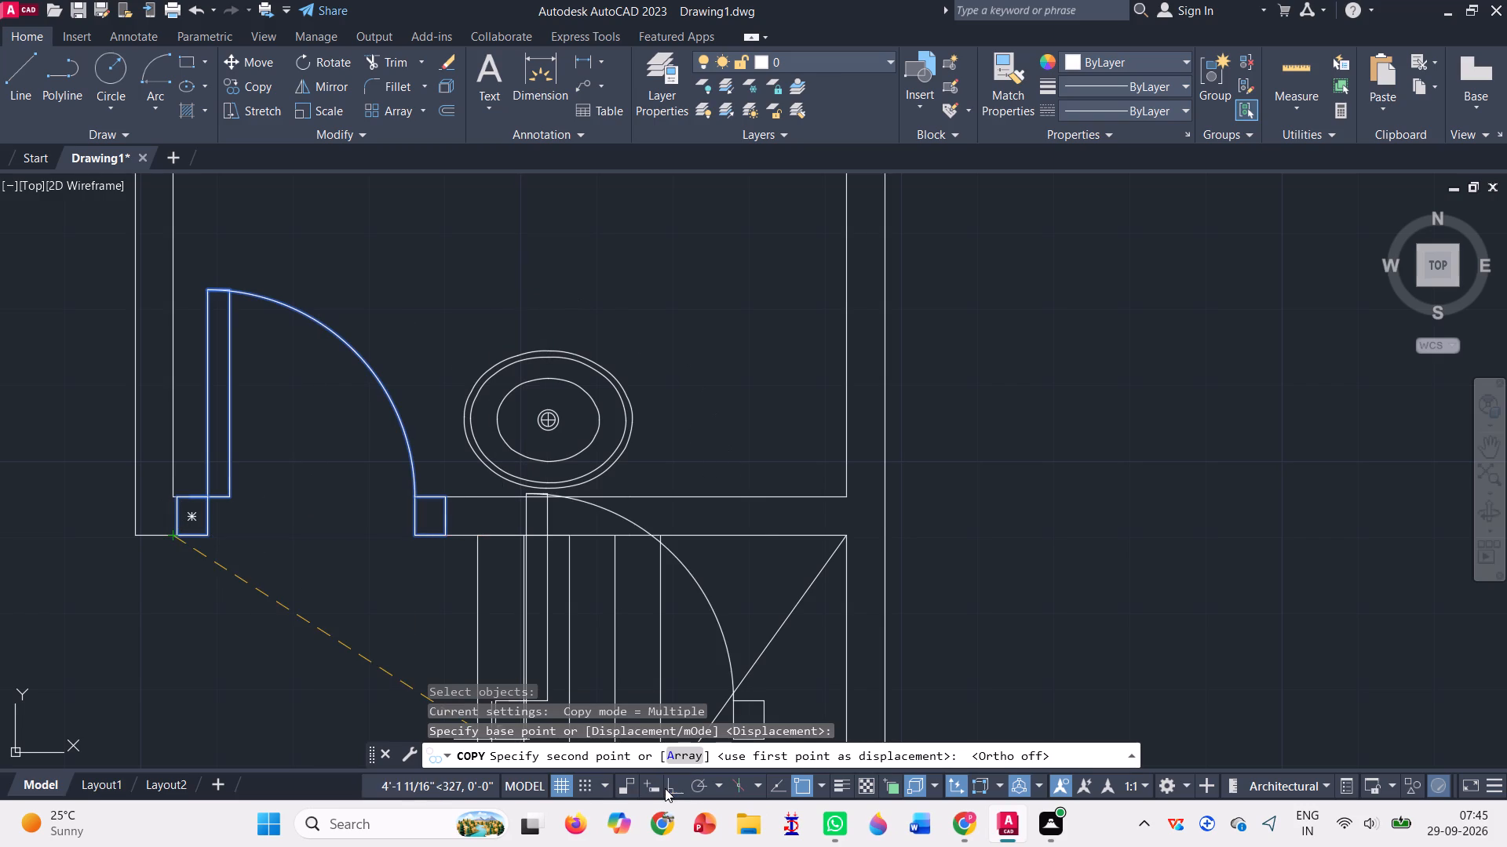
{"action": "scroll", "coordinate": [635, 641], "scroll_direction": "down", "scroll_amount": 5}
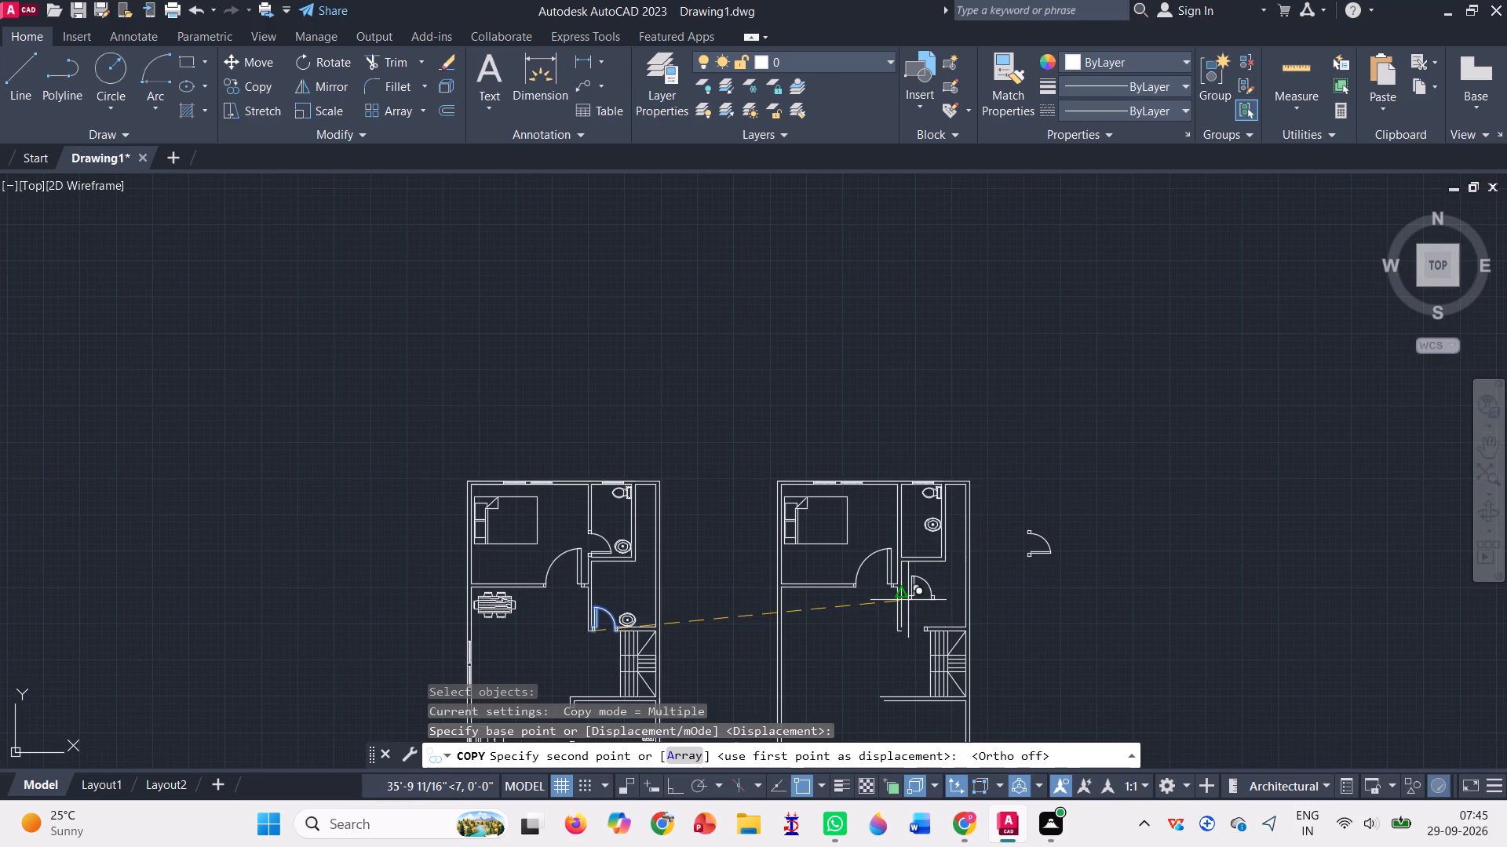
{"action": "scroll", "coordinate": [907, 562], "scroll_direction": "up", "scroll_amount": 4}
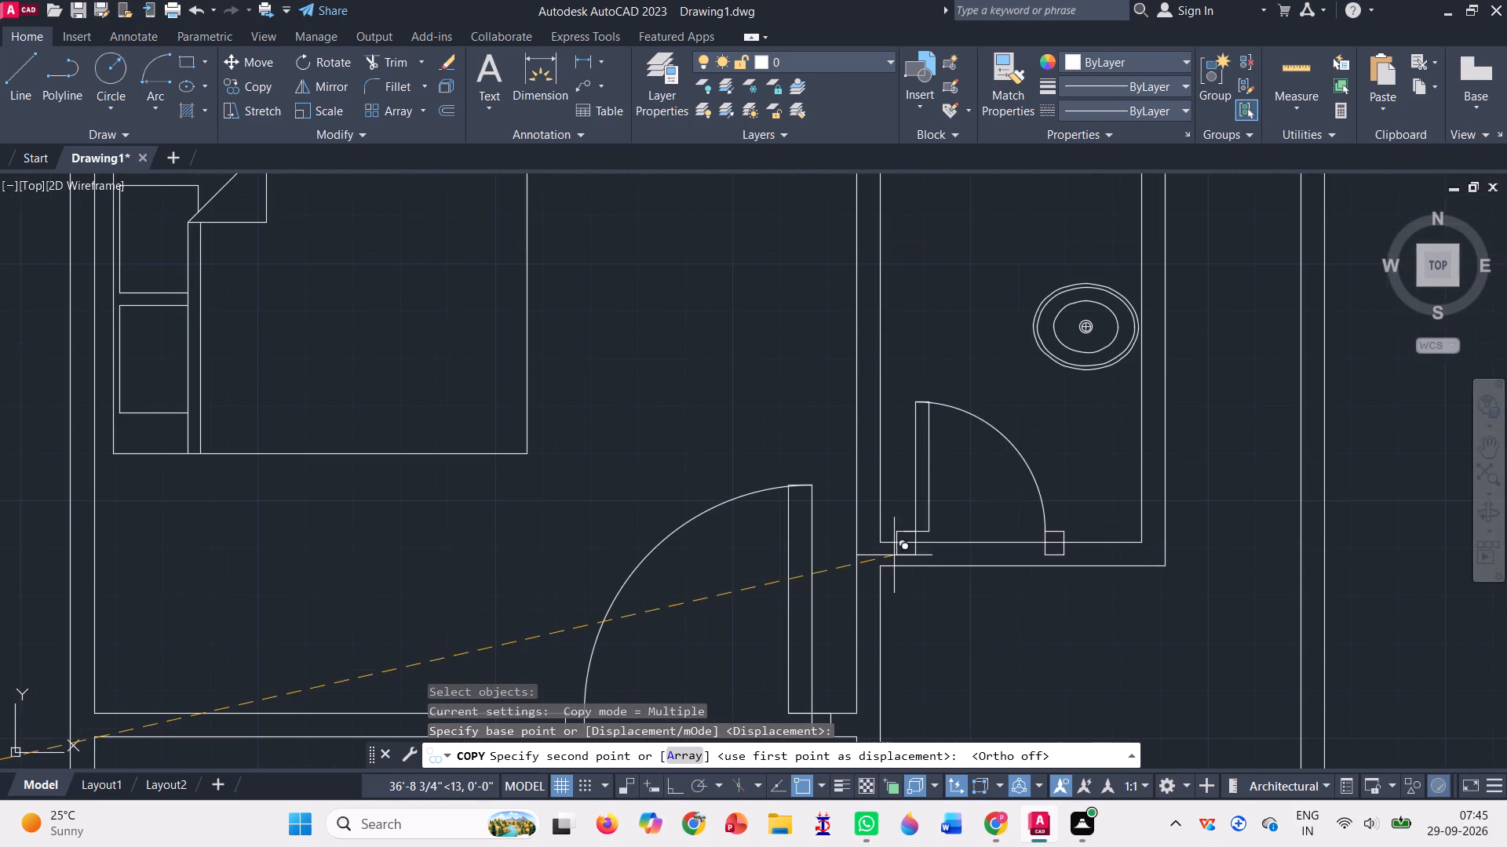
{"action": "left_click", "coordinate": [884, 566]}
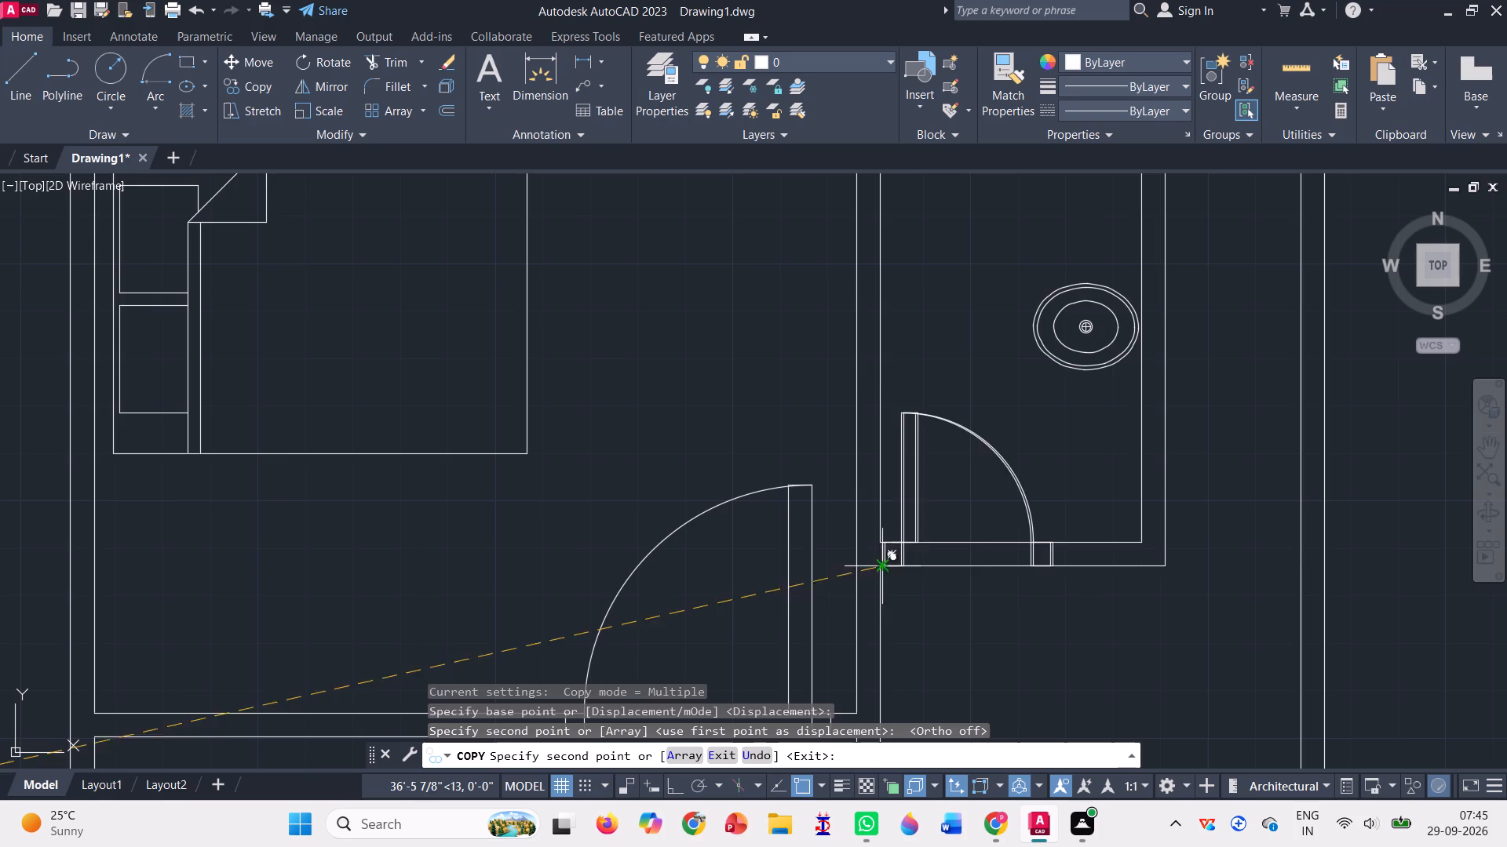
{"action": "scroll", "coordinate": [760, 527], "scroll_direction": "down", "scroll_amount": 3}
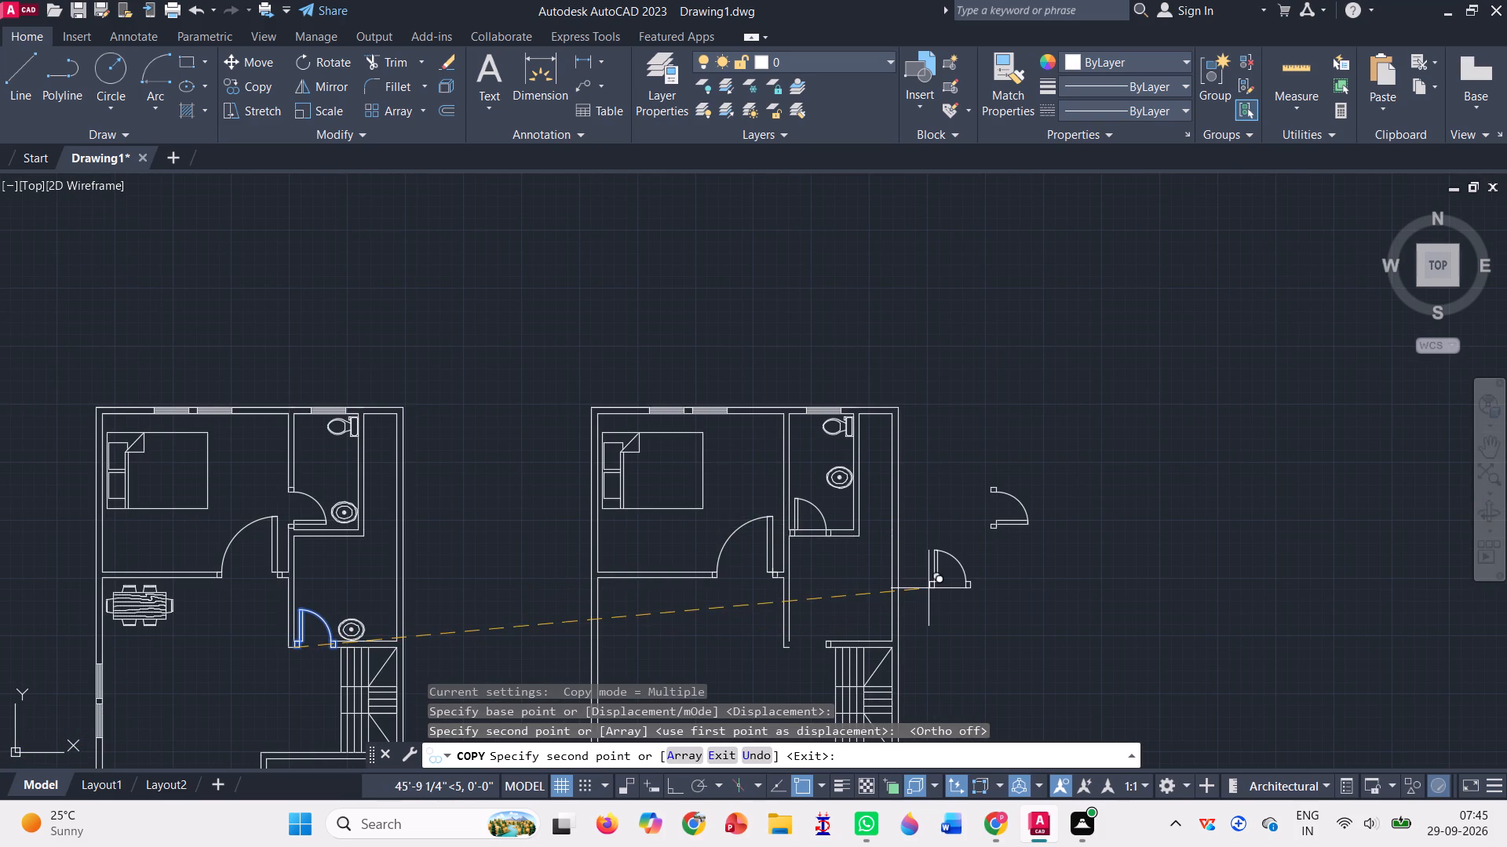
{"action": "scroll", "coordinate": [928, 590], "scroll_direction": "down", "scroll_amount": 1}
{"action": "scroll", "coordinate": [896, 455], "scroll_direction": "down", "scroll_amount": 2}
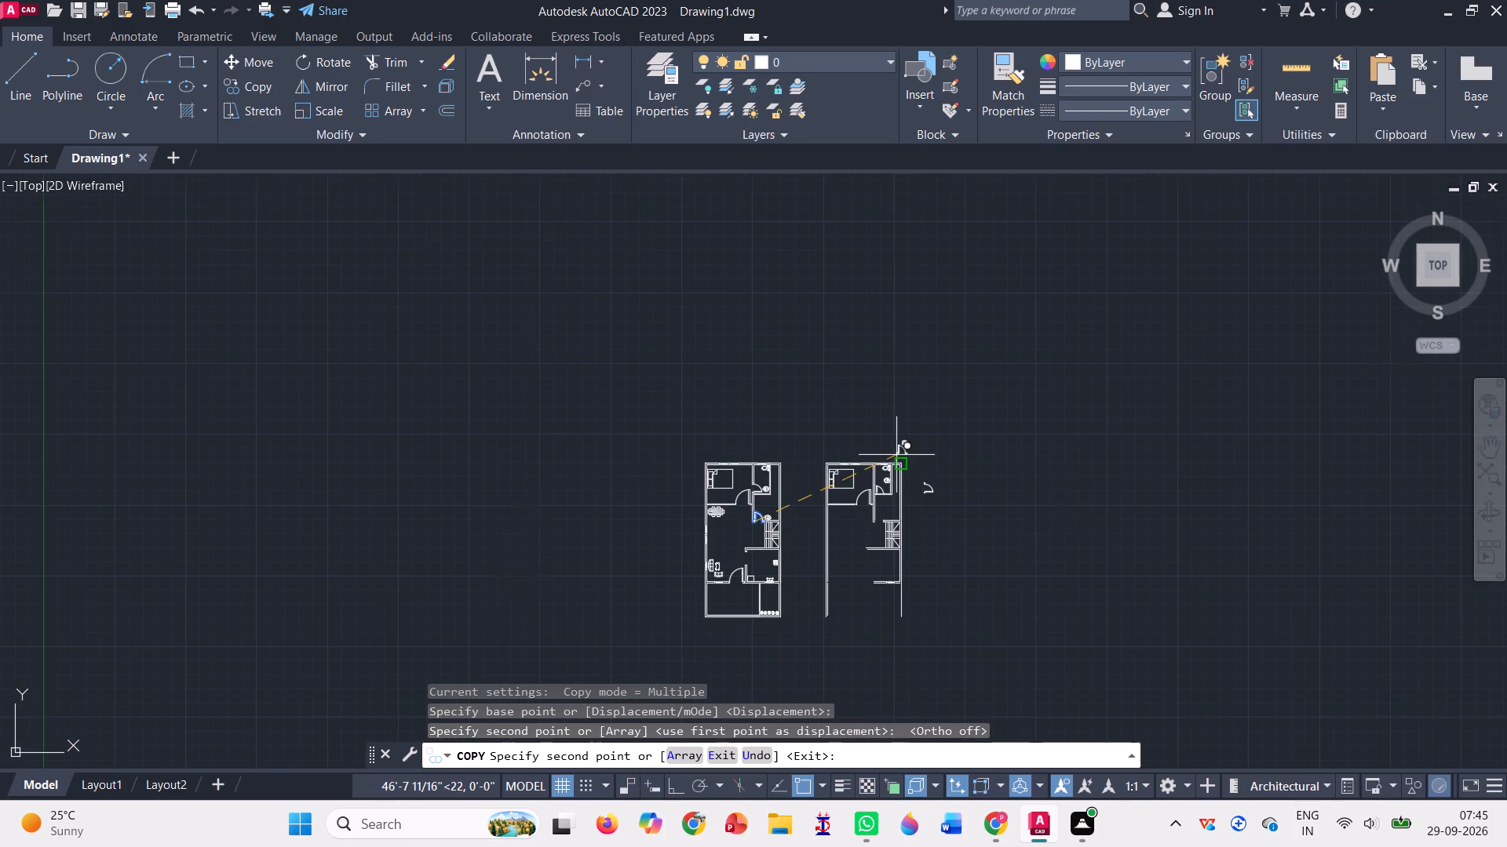
{"action": "key", "text": "Return"}
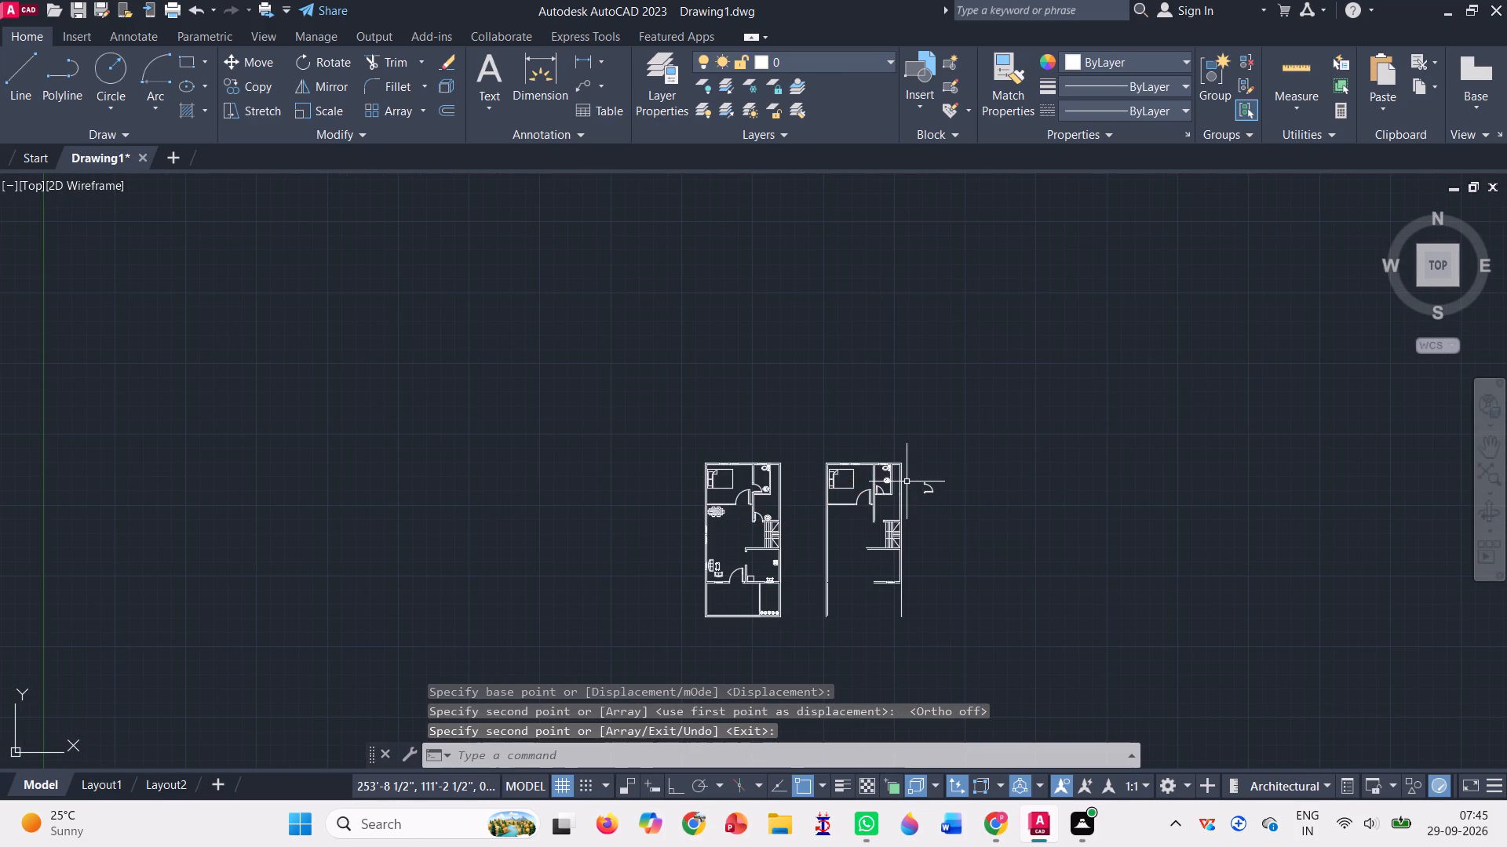
With Ortho on, draw connected lines continuing both faces of the copied bedroom's bottom wall about 6'-7 1/2" east, past the bathroom's west wall.
{"action": "scroll", "coordinate": [913, 529], "scroll_direction": "up", "scroll_amount": 2}
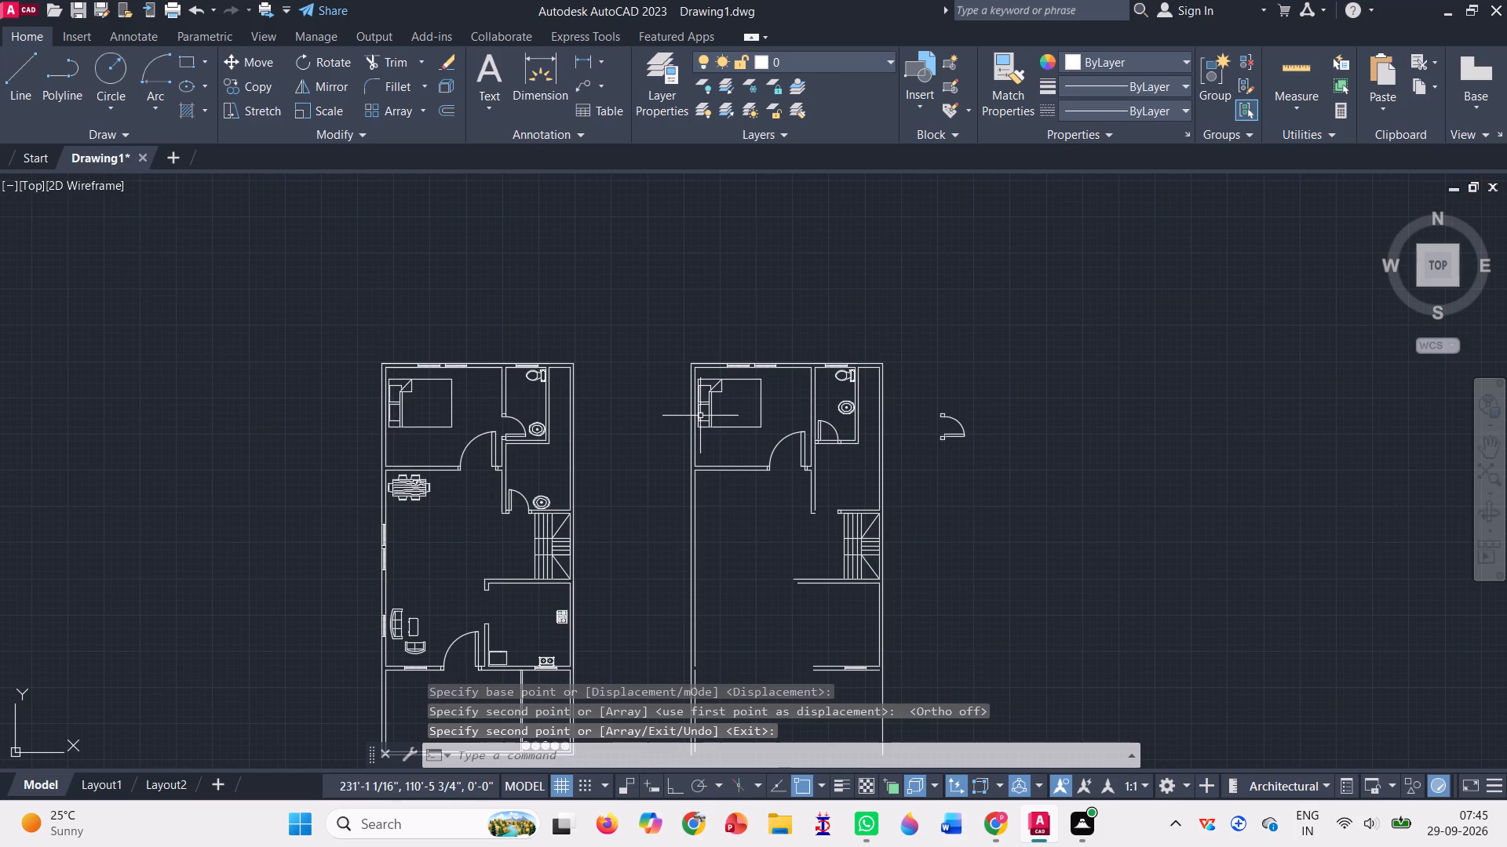
{"action": "left_click", "coordinate": [17, 91]}
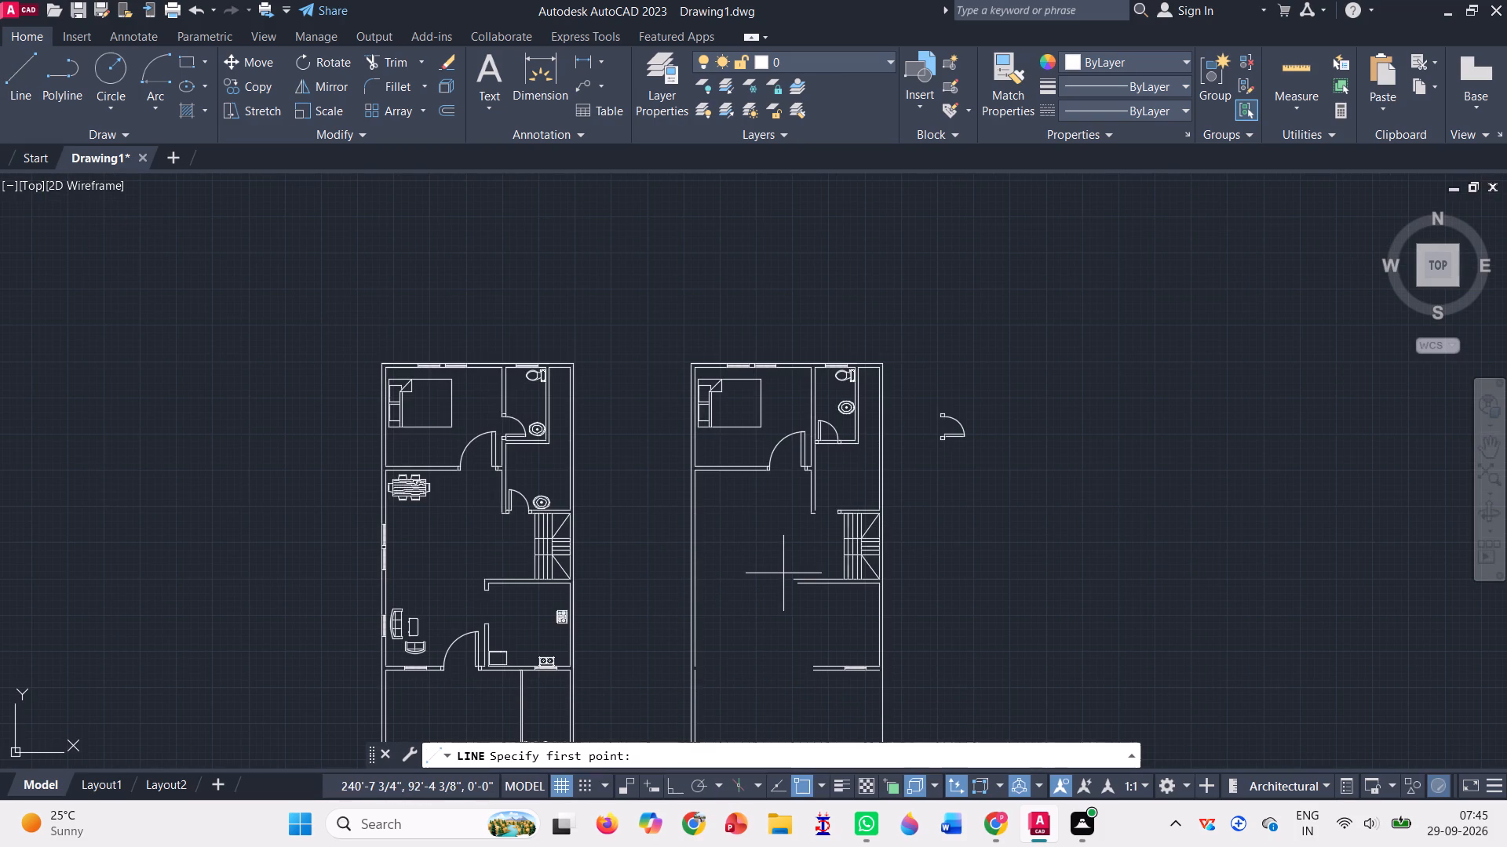
{"action": "scroll", "coordinate": [818, 545], "scroll_direction": "up", "scroll_amount": 1}
{"action": "scroll", "coordinate": [812, 441], "scroll_direction": "up", "scroll_amount": 1}
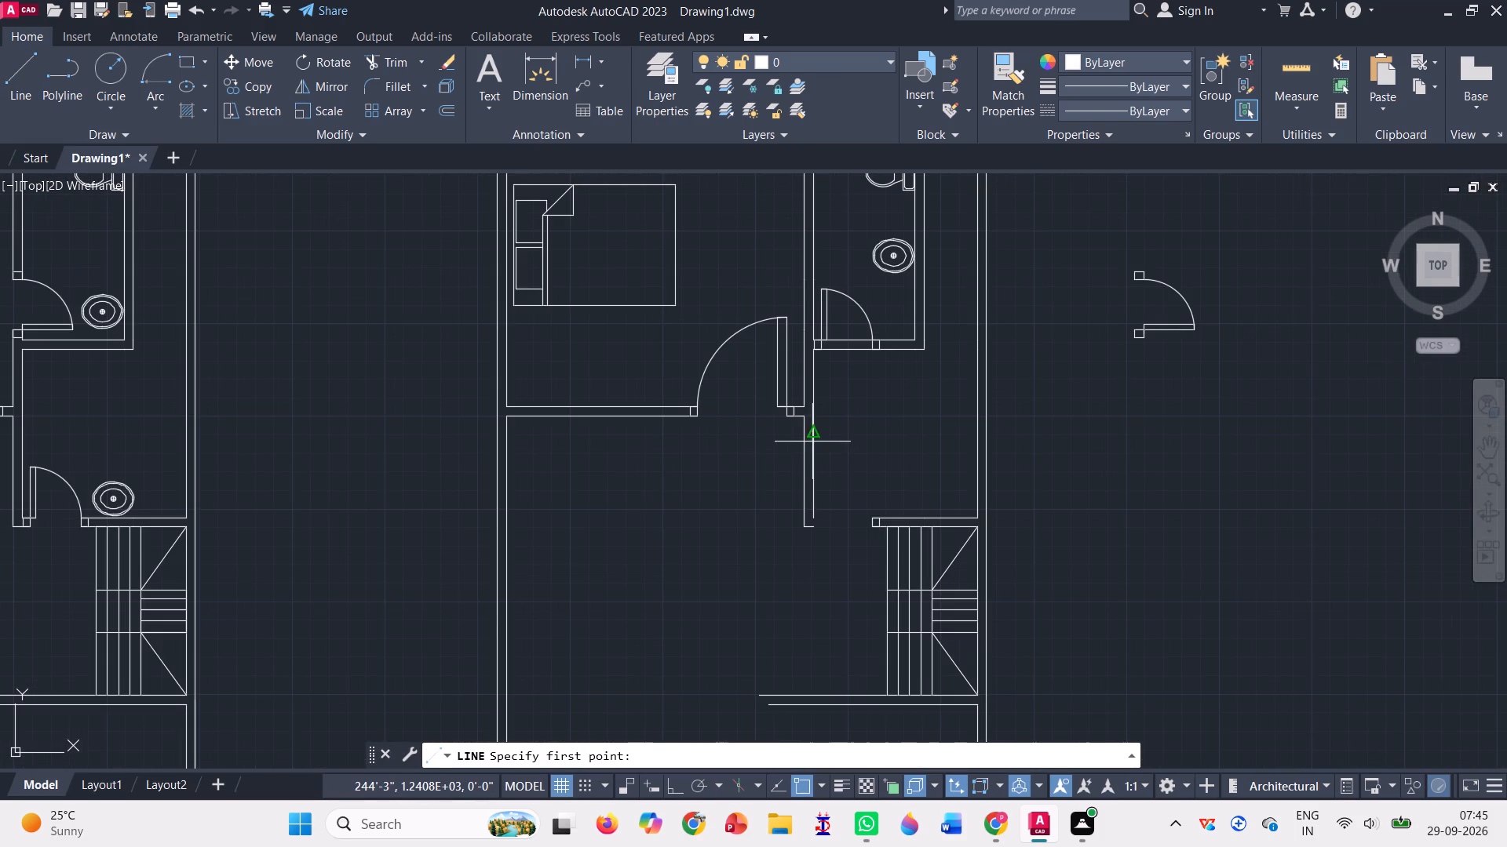
{"action": "scroll", "coordinate": [823, 403], "scroll_direction": "up", "scroll_amount": 2}
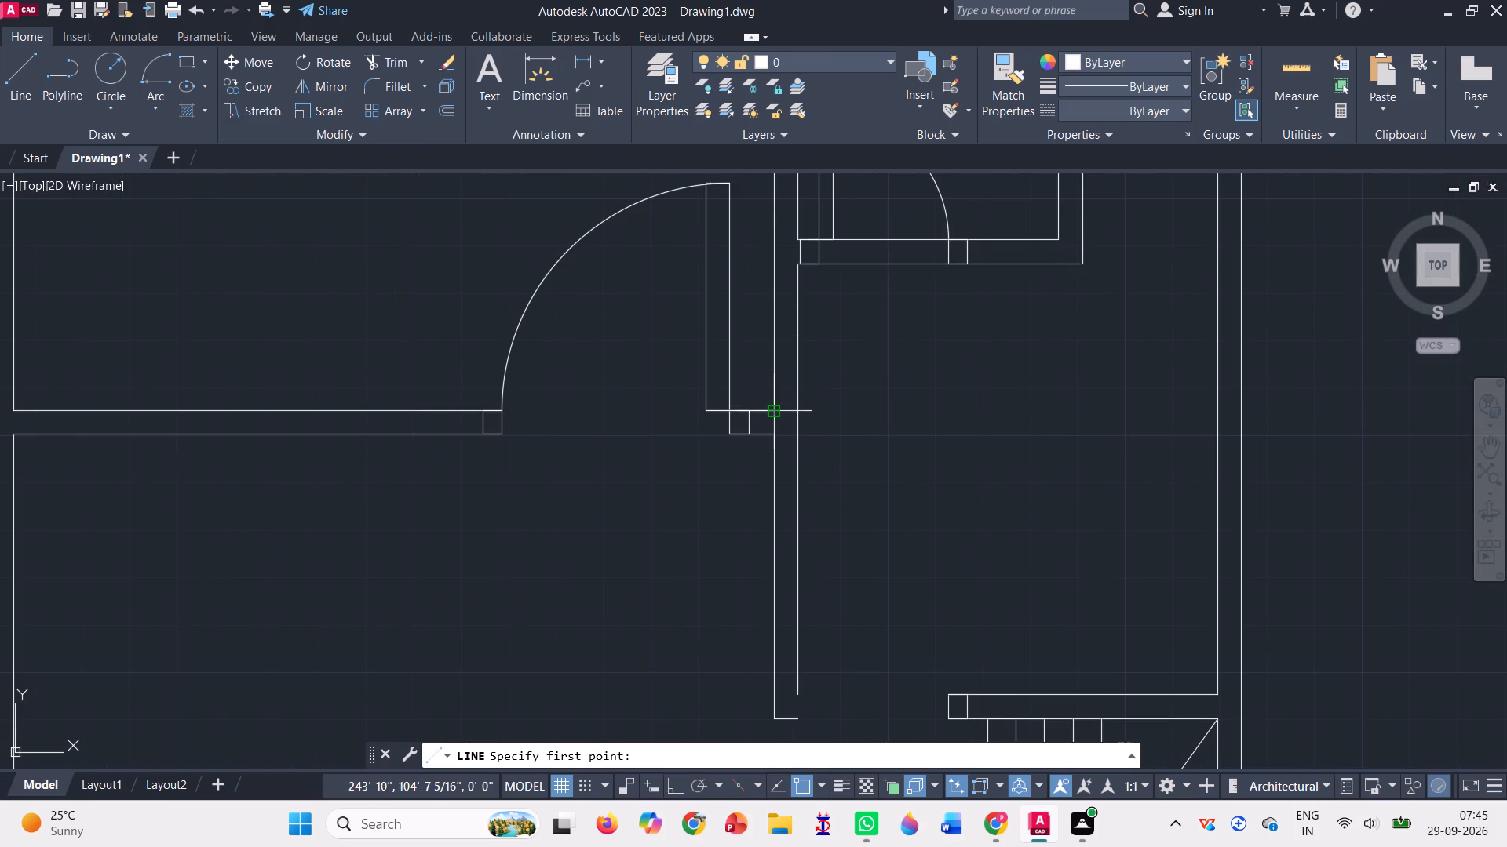
{"action": "left_click", "coordinate": [778, 409]}
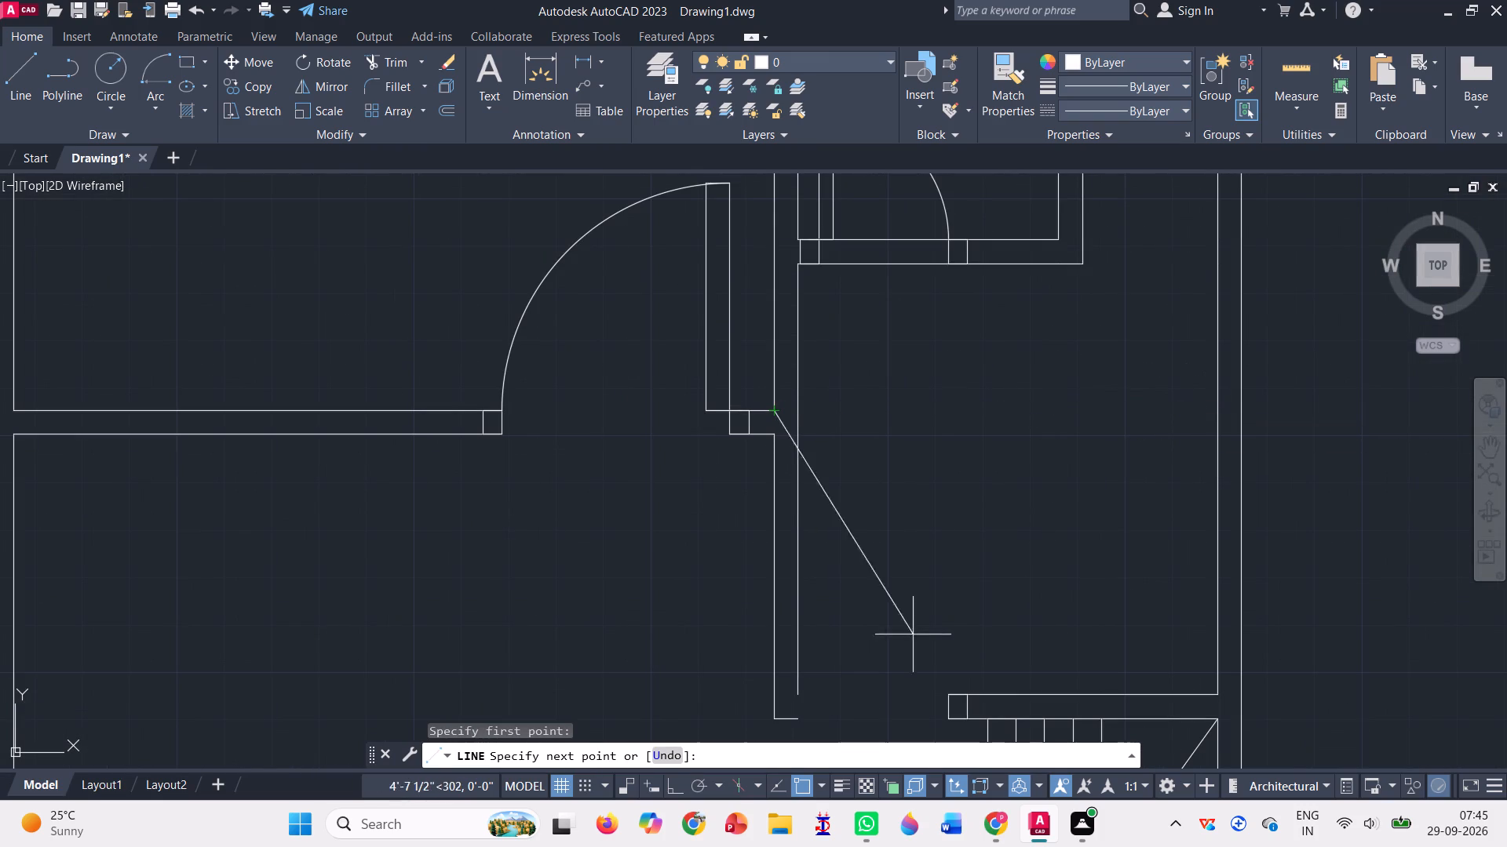
{"action": "left_click", "coordinate": [668, 789]}
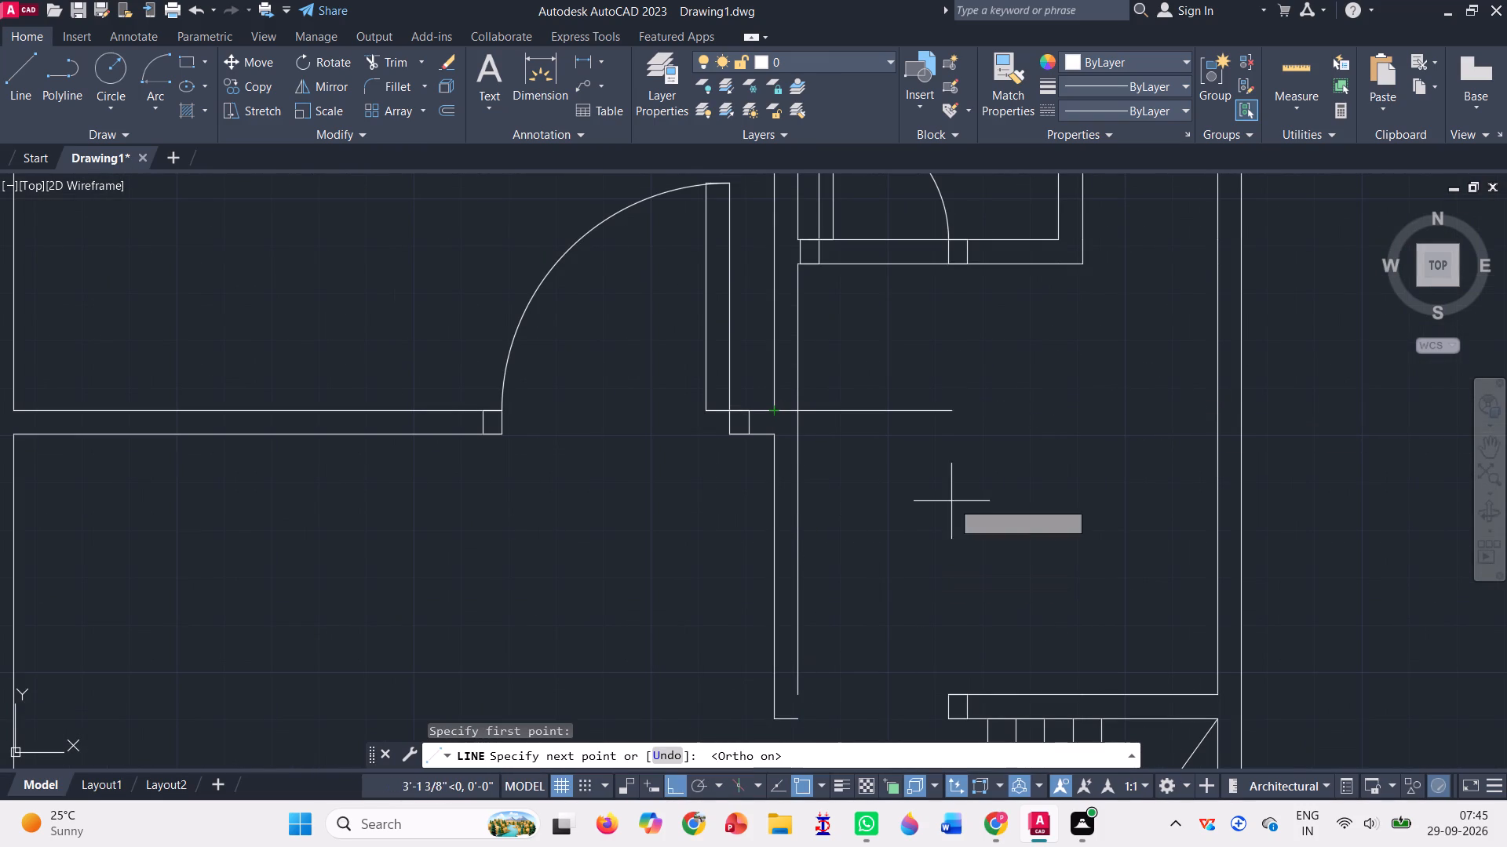
{"action": "left_click", "coordinate": [1144, 398]}
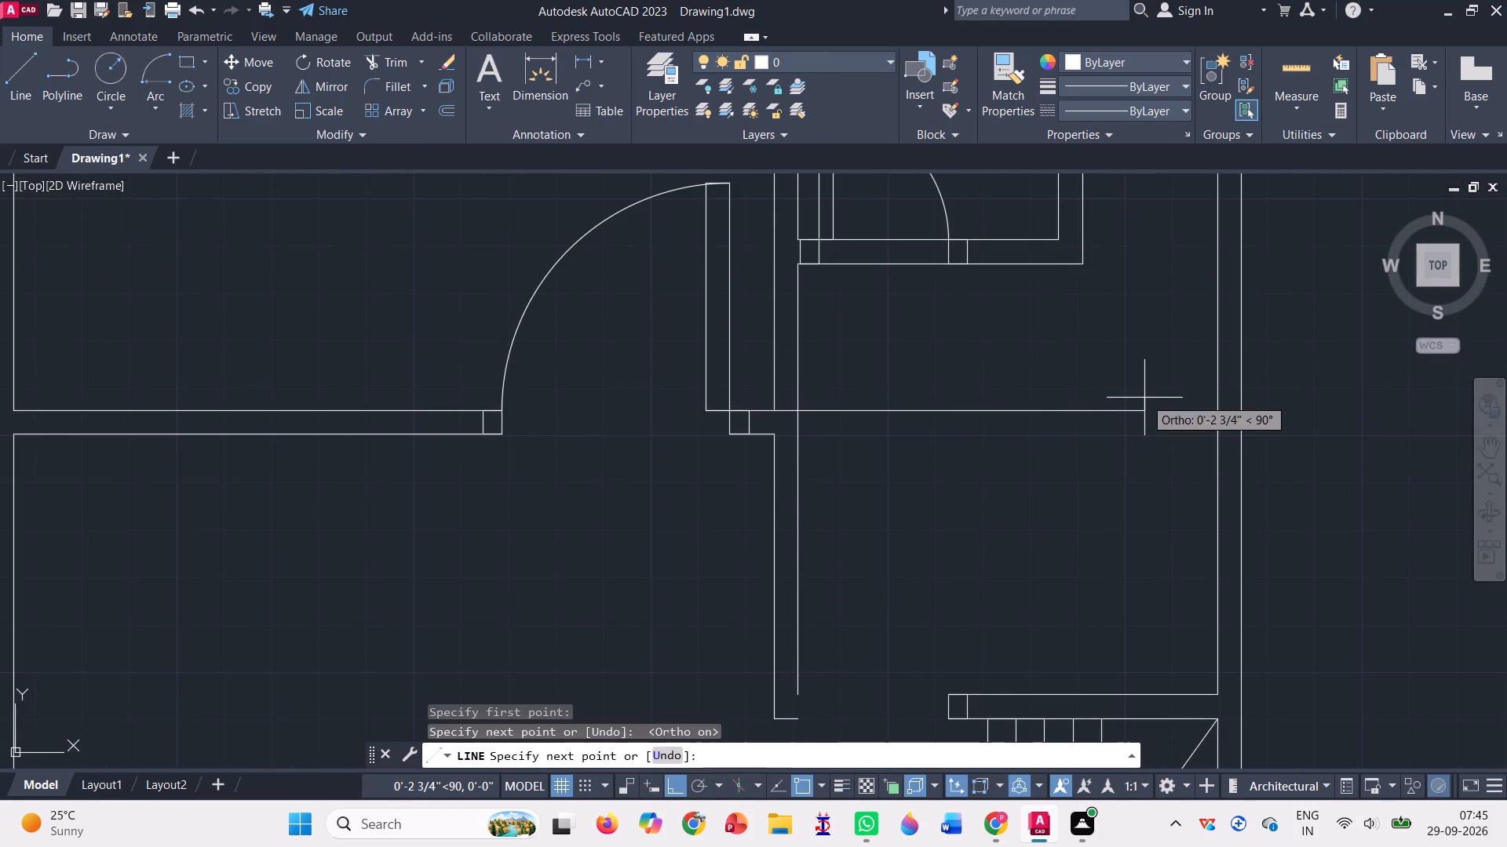
{"action": "left_click", "coordinate": [771, 438]}
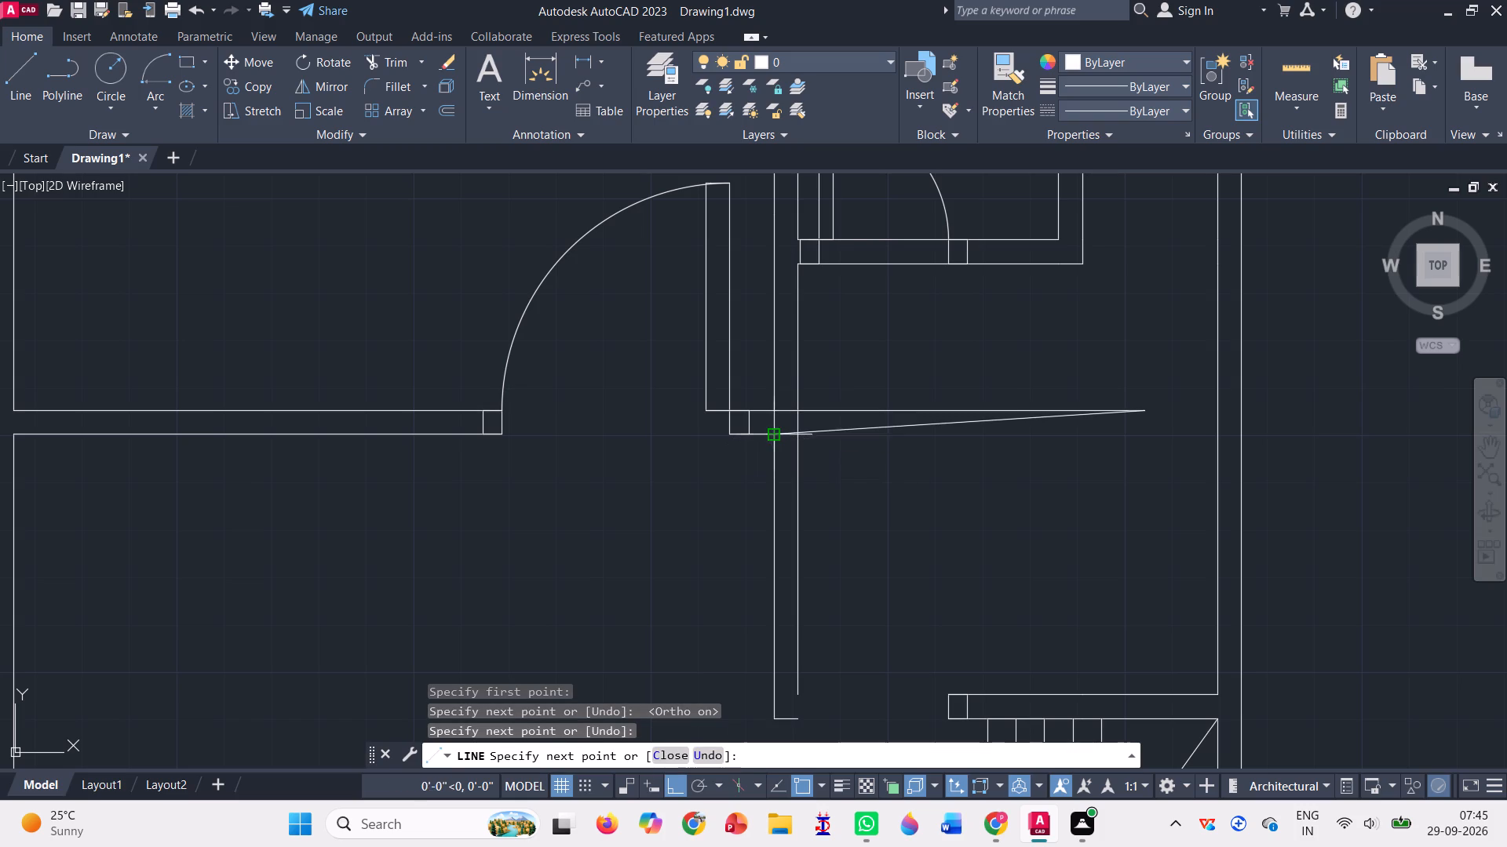
{"action": "left_click", "coordinate": [1151, 432]}
{"action": "key", "text": "Return"}
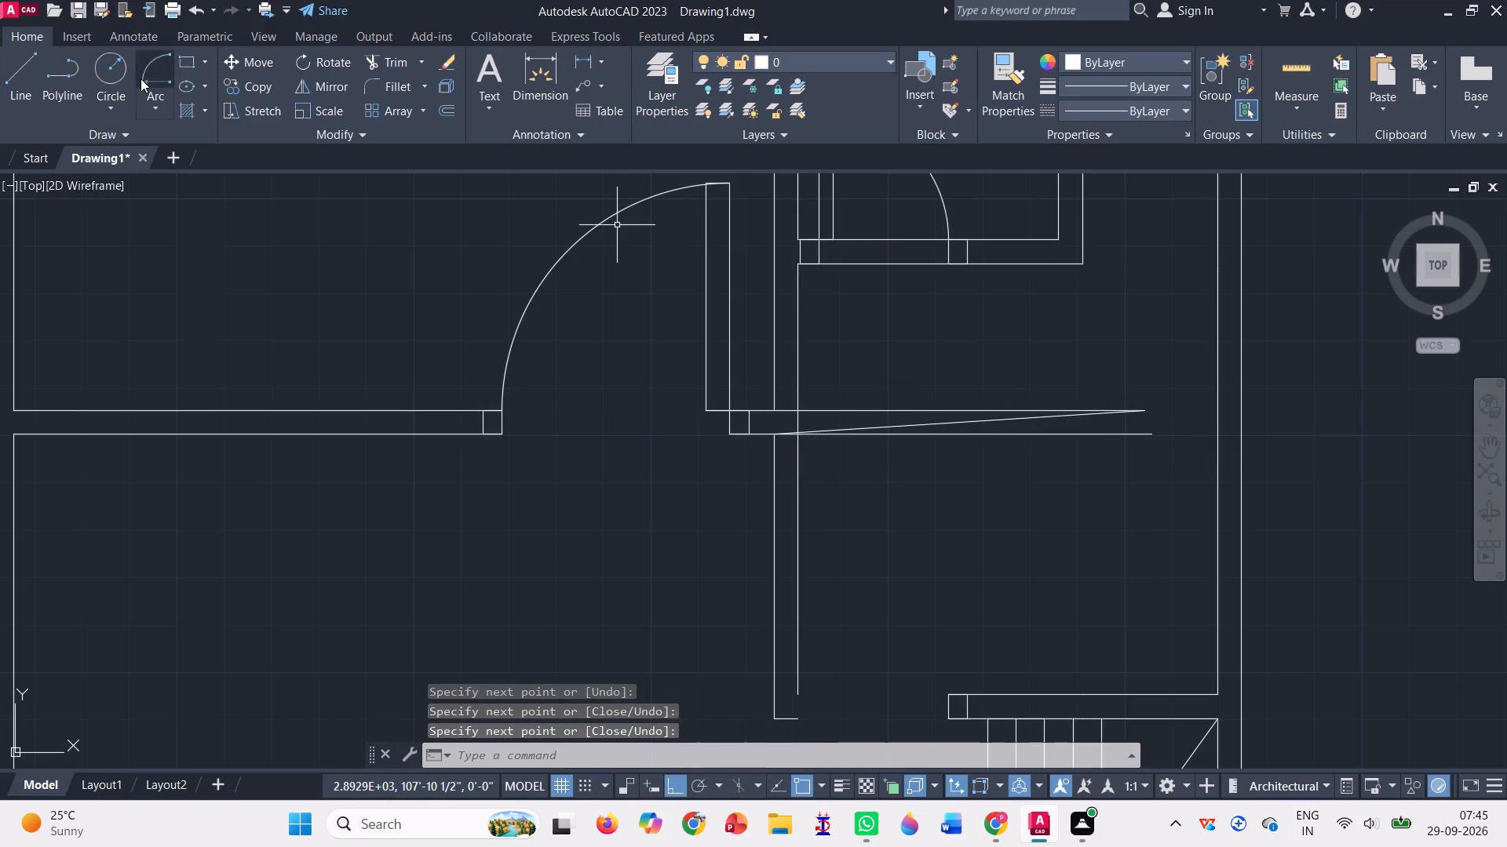
Draw connected lines extending both faces of the copied bathroom's east wall about 3' down to the new horizontal wall.
{"action": "left_click", "coordinate": [26, 76]}
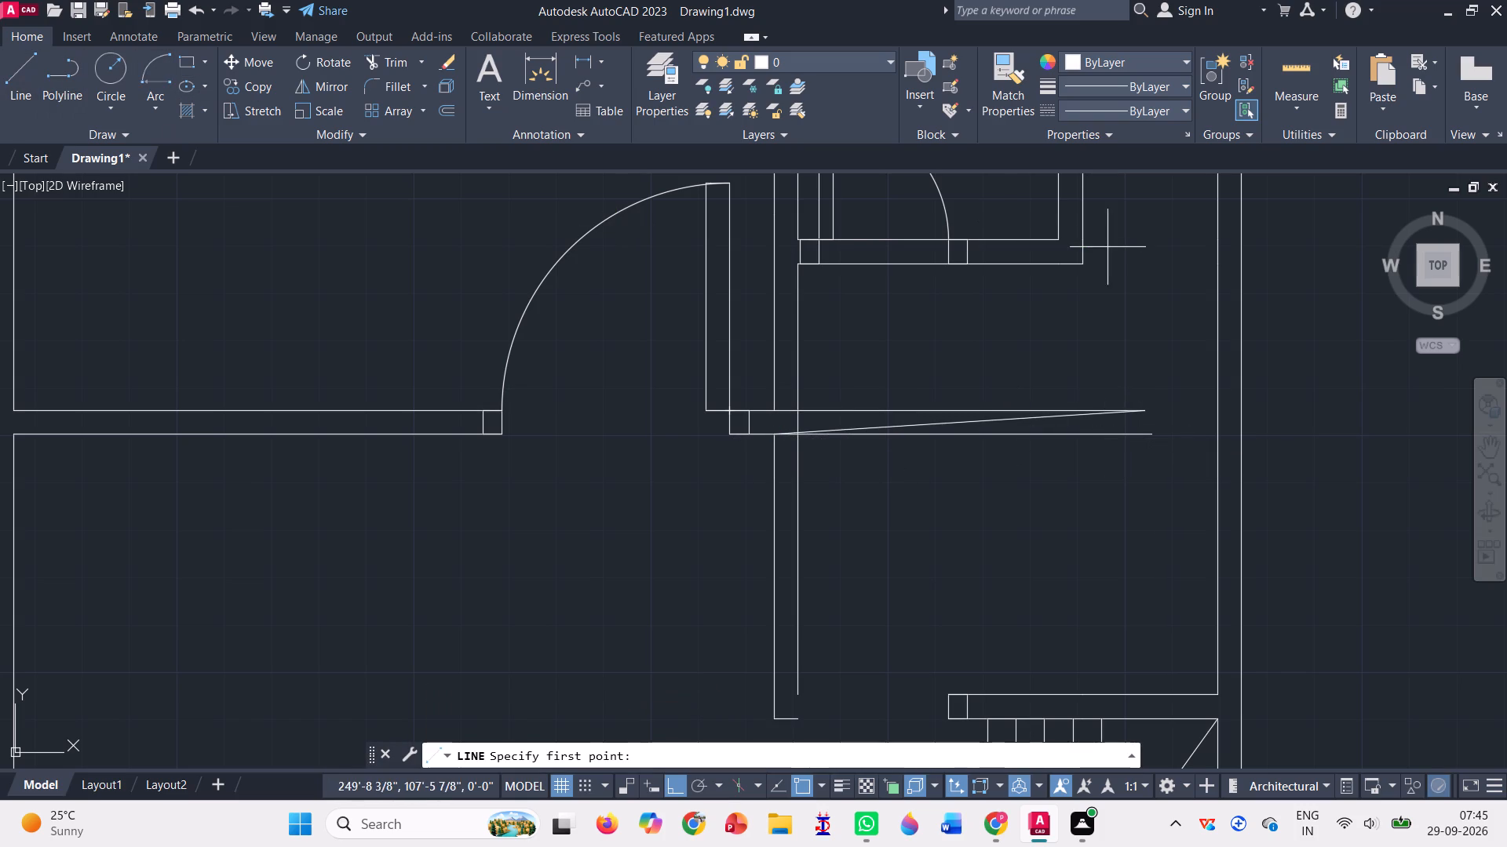
{"action": "left_click", "coordinate": [1060, 237]}
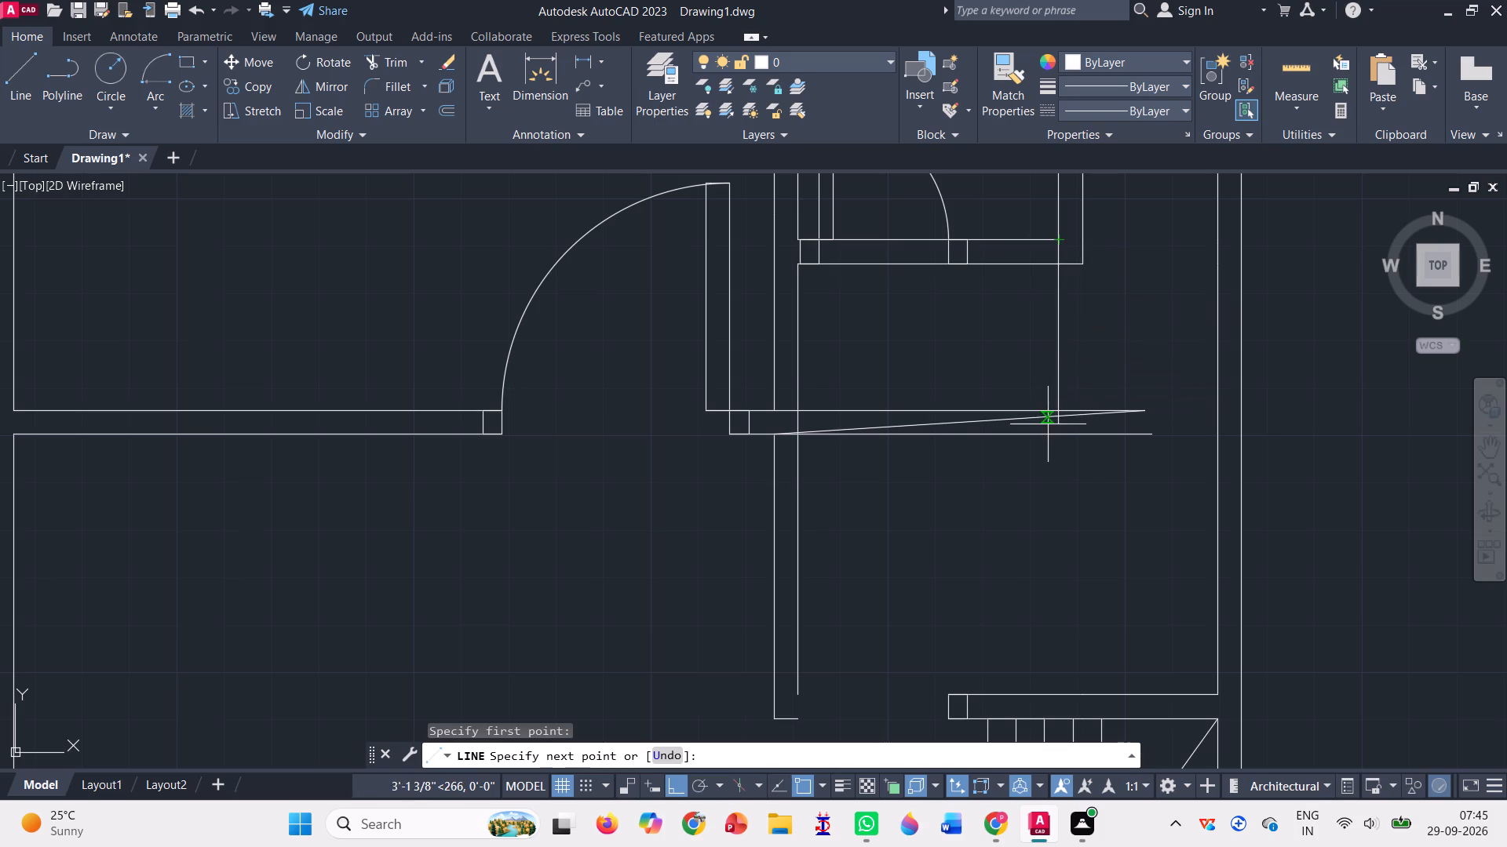
{"action": "scroll", "coordinate": [1060, 416], "scroll_direction": "up", "scroll_amount": 4}
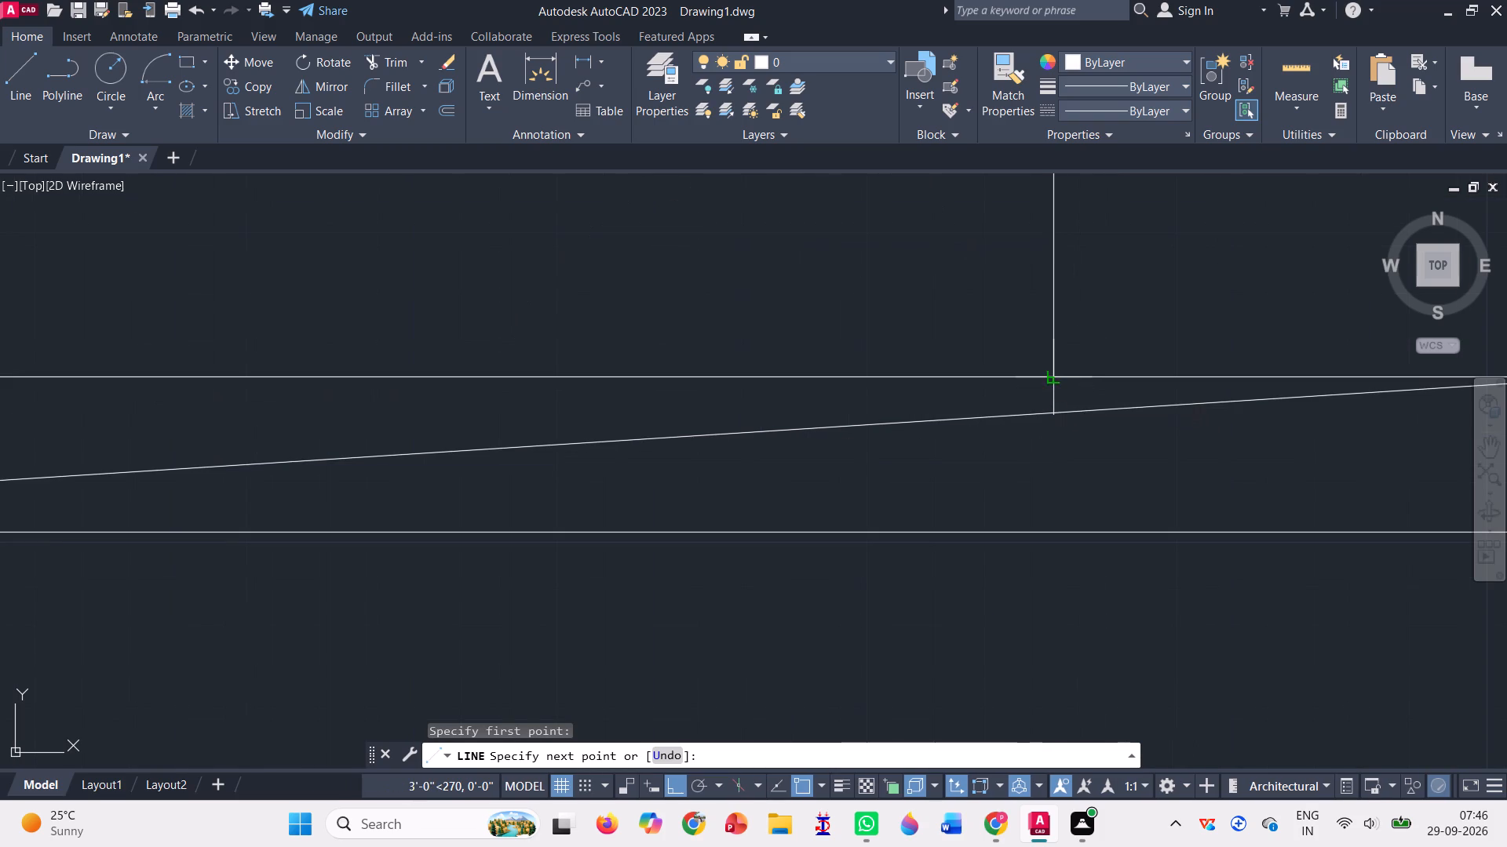
{"action": "left_click", "coordinate": [1050, 378]}
{"action": "scroll", "coordinate": [1049, 380], "scroll_direction": "down", "scroll_amount": 5}
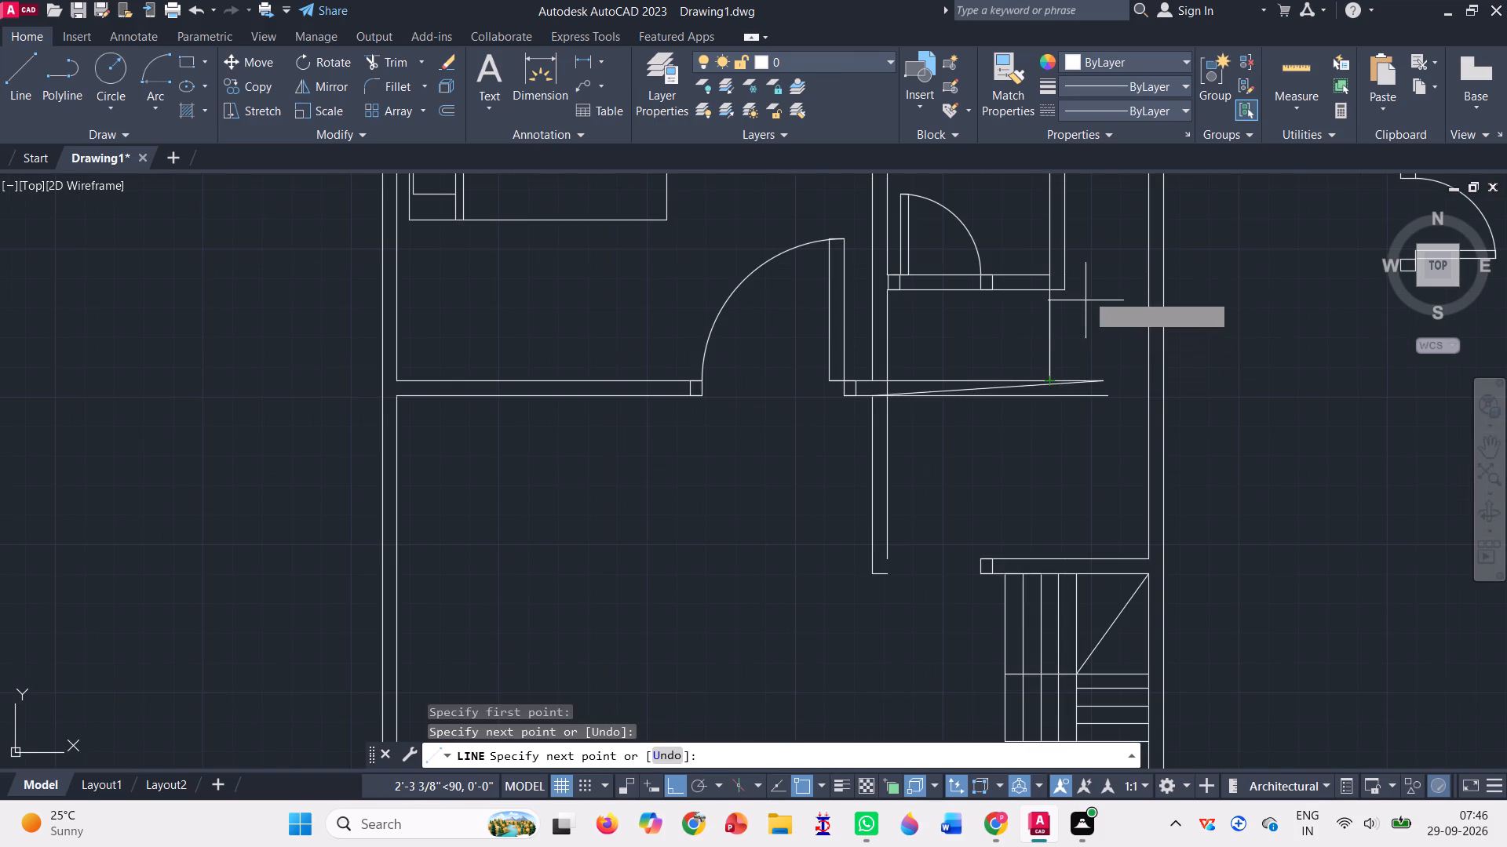
{"action": "left_click", "coordinate": [1070, 290]}
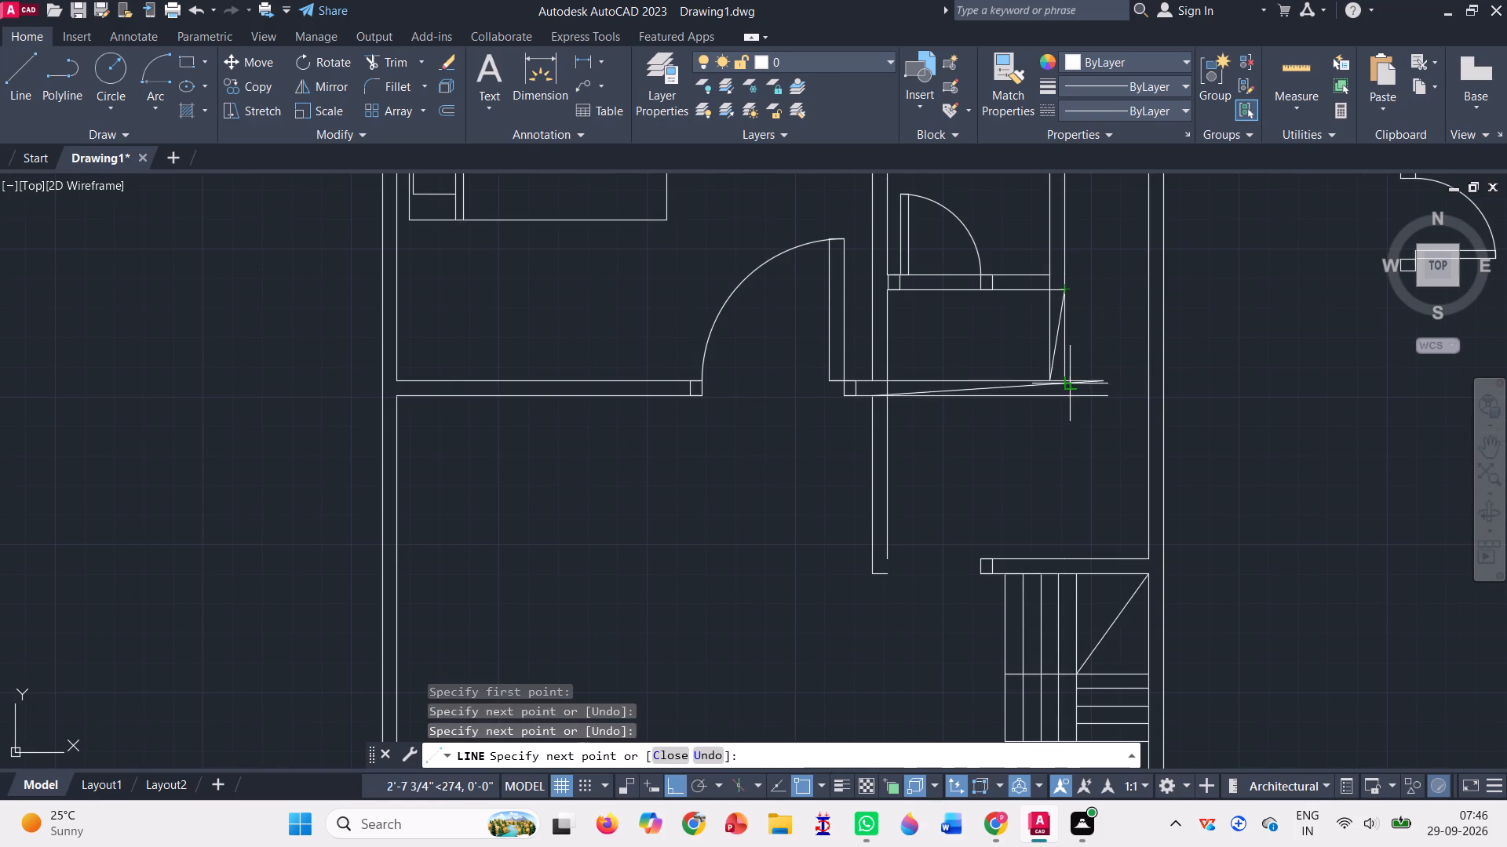
{"action": "scroll", "coordinate": [1069, 399], "scroll_direction": "up", "scroll_amount": 3}
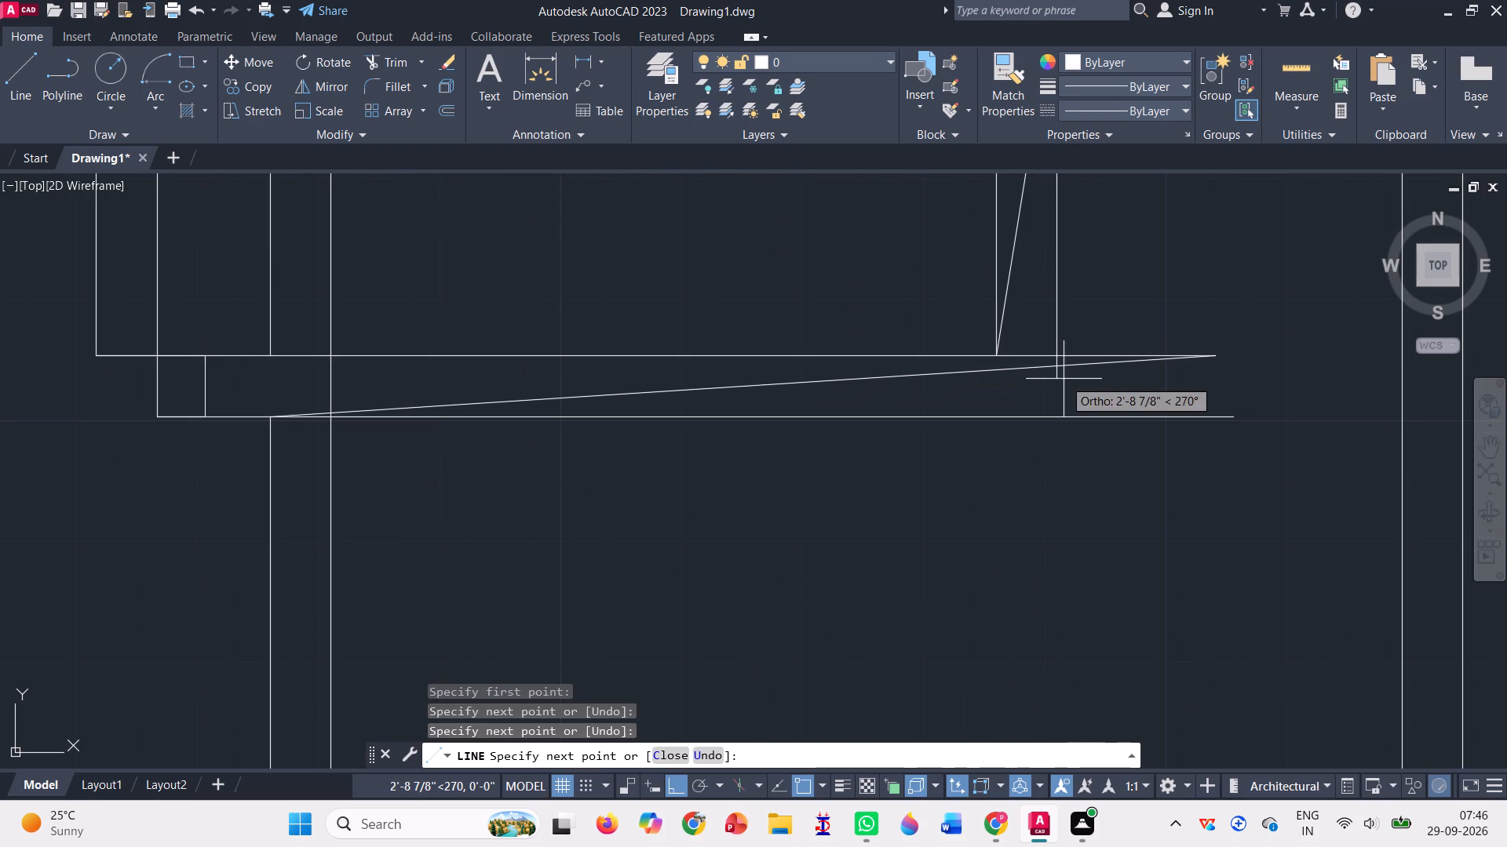
{"action": "left_click", "coordinate": [1060, 417]}
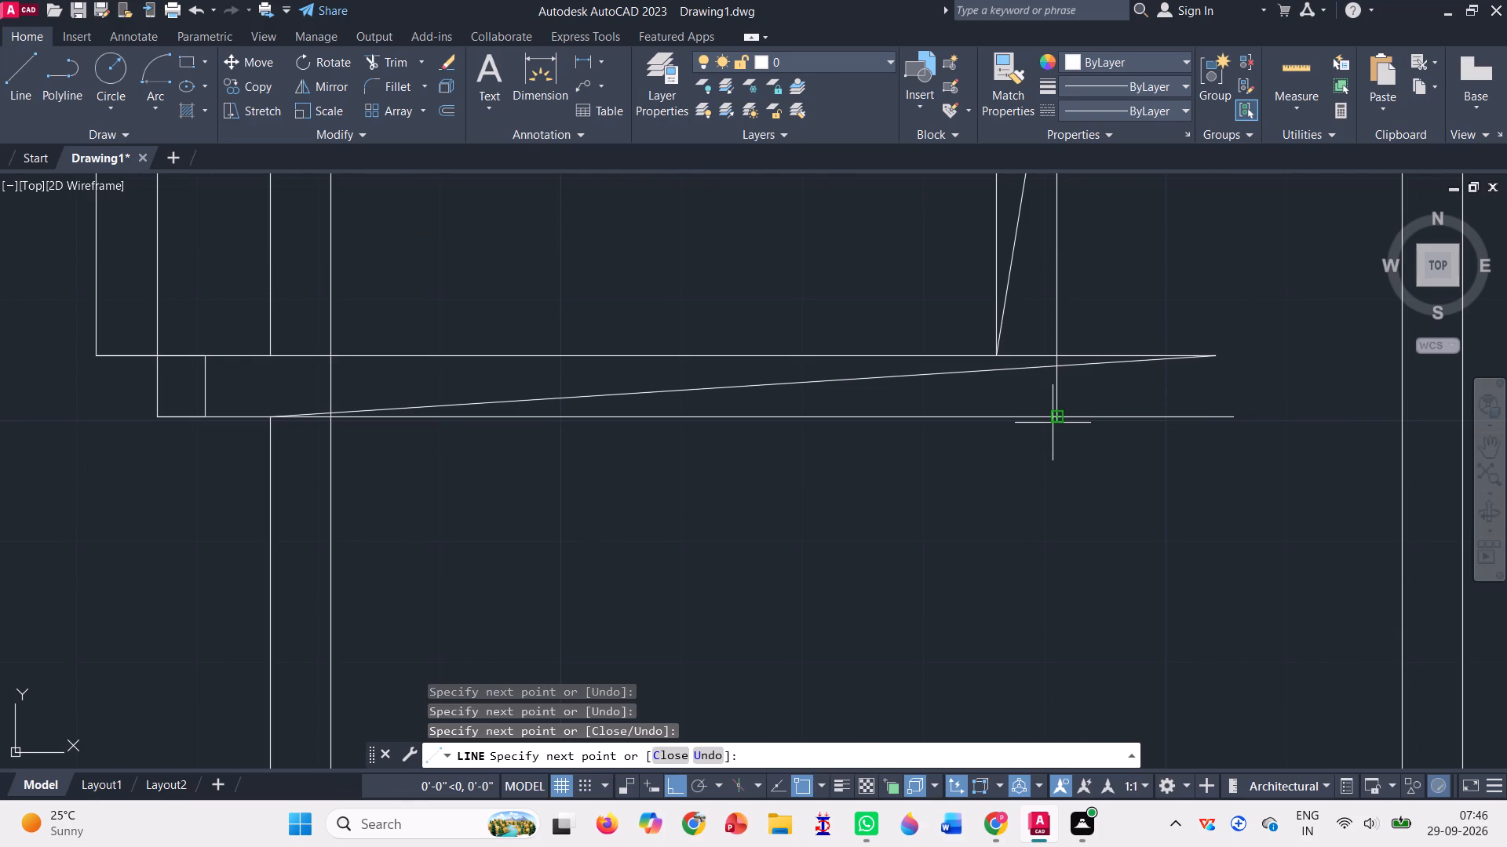
{"action": "key", "text": "Return"}
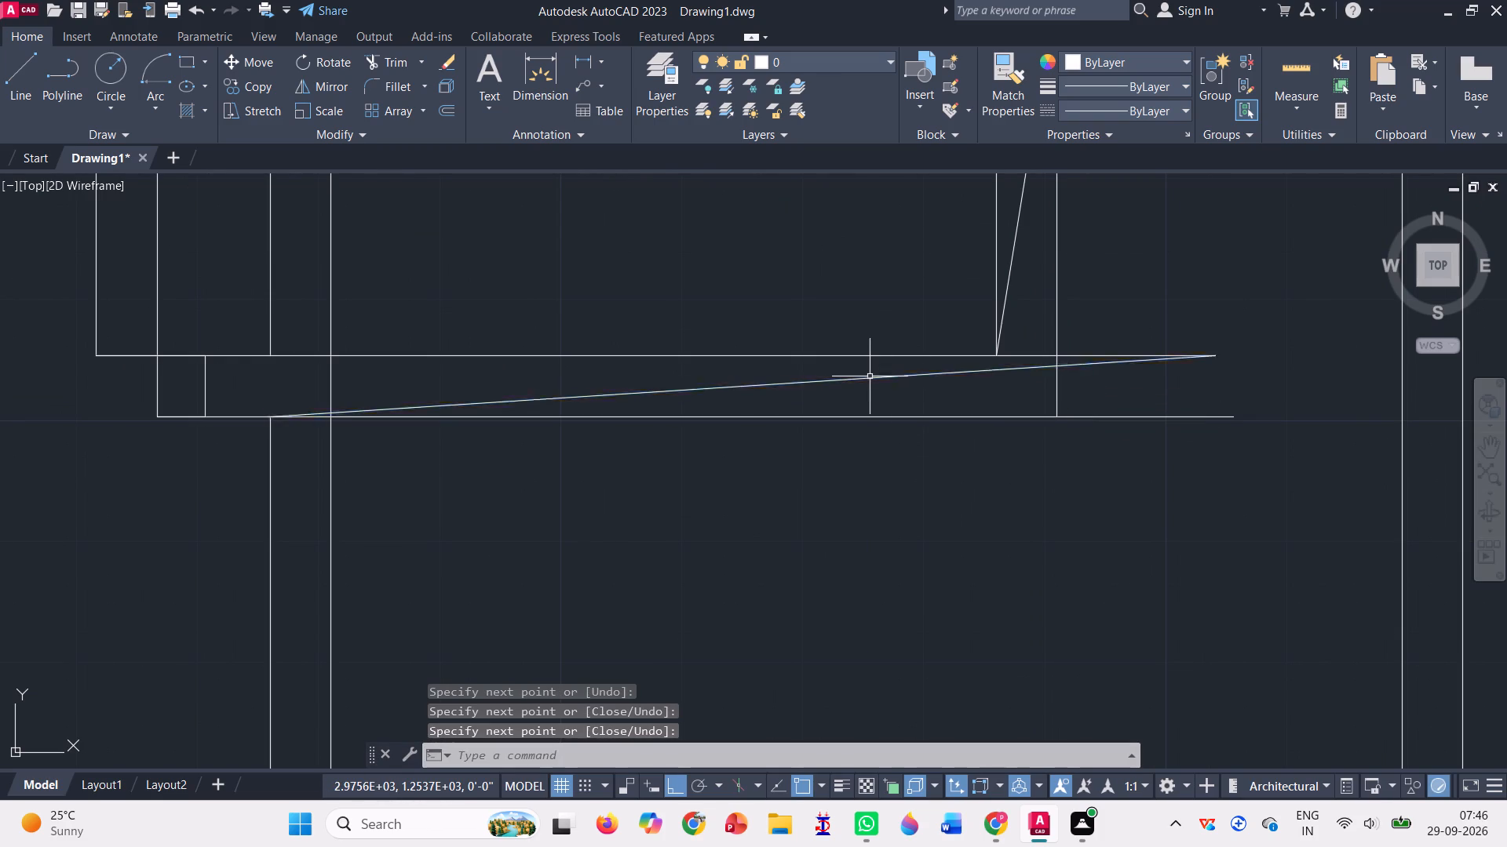
Delete the two diagonal connecting lines left between the new wall faces below the copied bathroom.
{"action": "left_click", "coordinate": [870, 376]}
{"action": "key", "text": "Delete"}
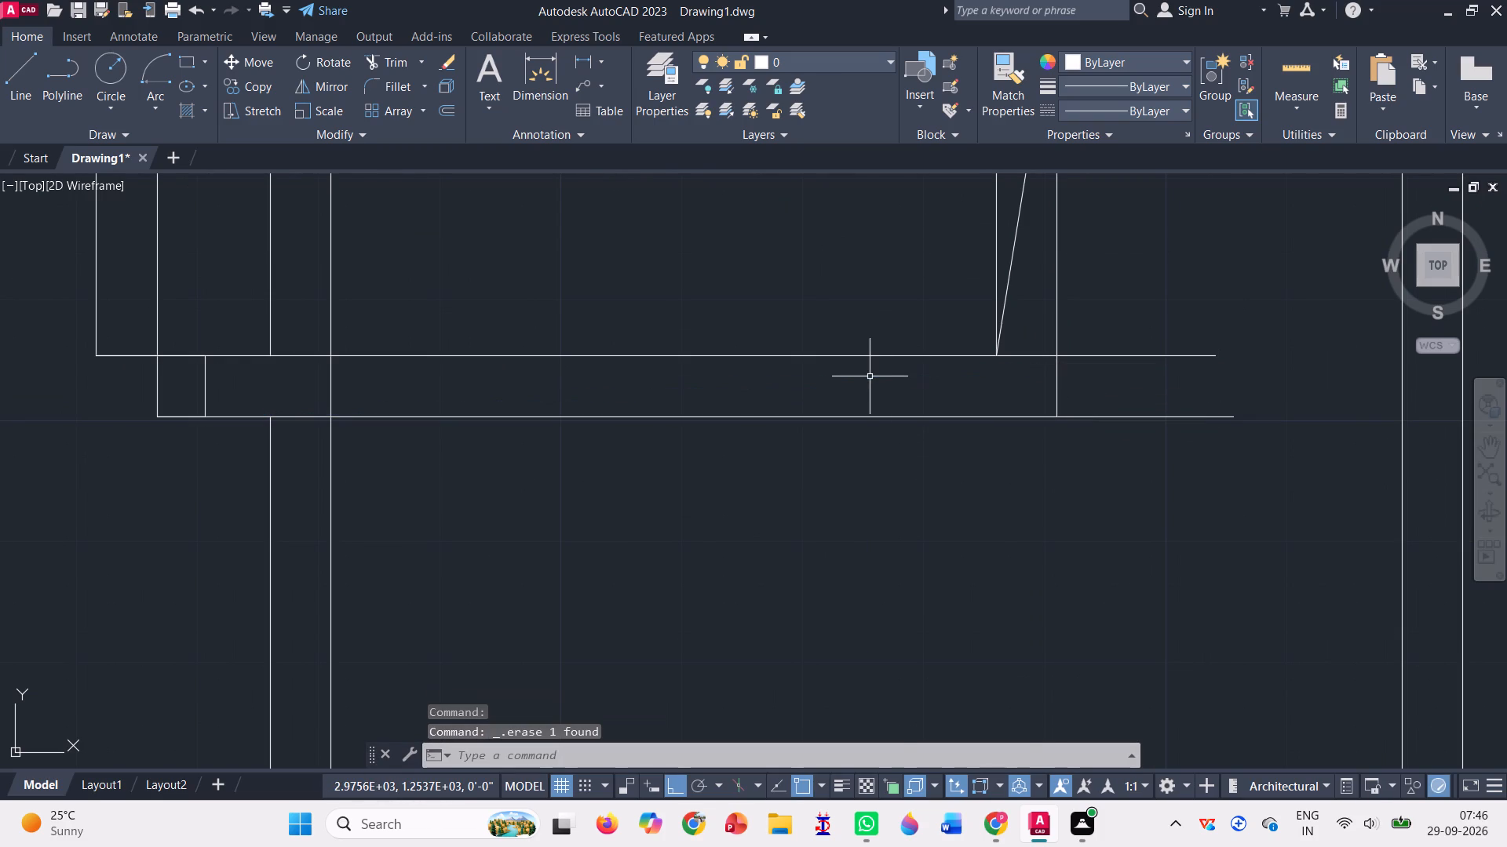
{"action": "scroll", "coordinate": [869, 375], "scroll_direction": "down", "scroll_amount": 2}
{"action": "left_click", "coordinate": [925, 327]}
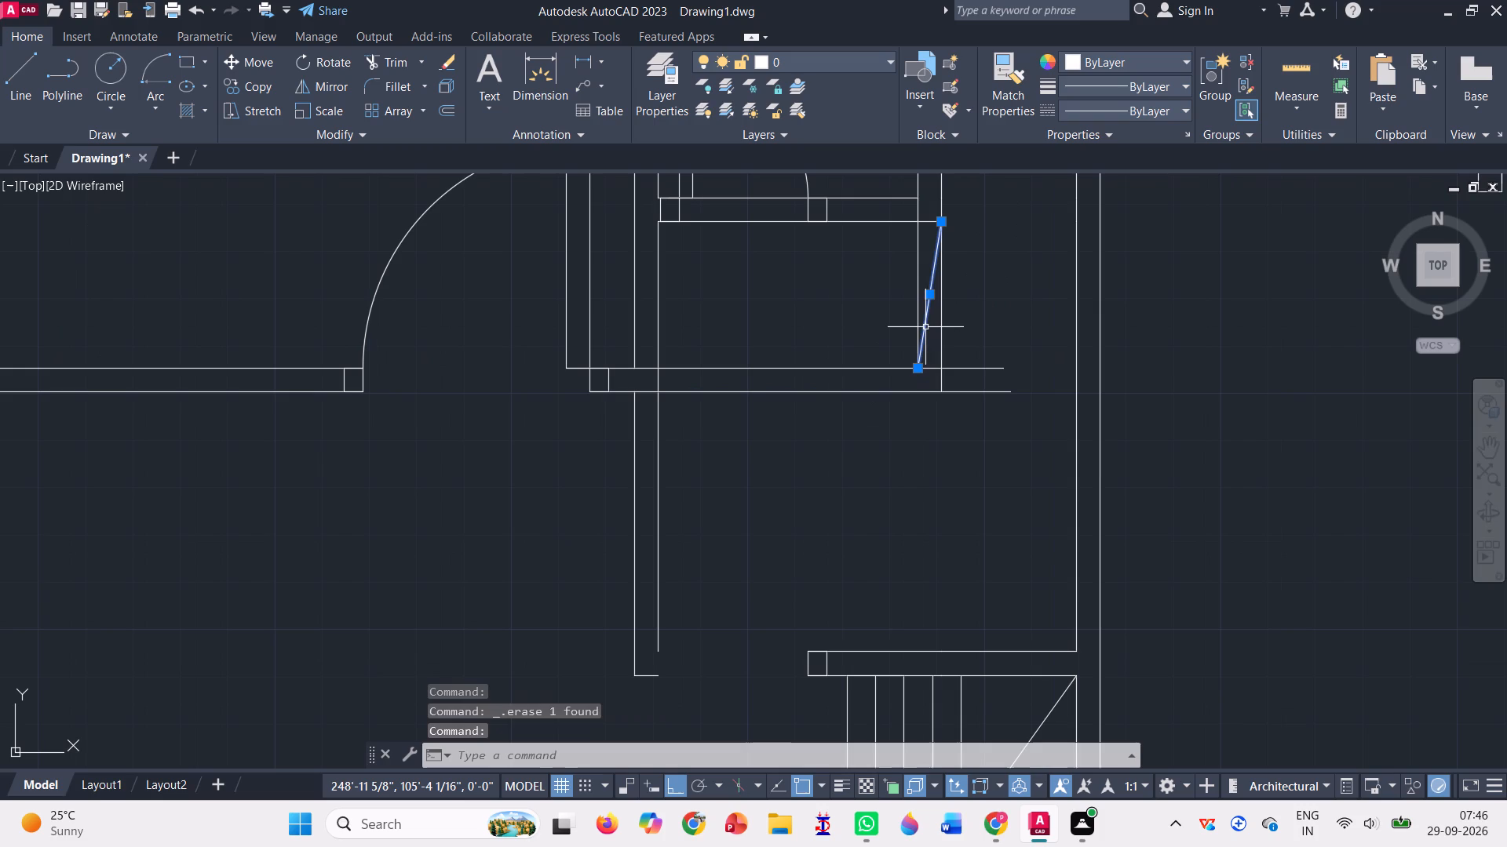
{"action": "key", "text": "Delete"}
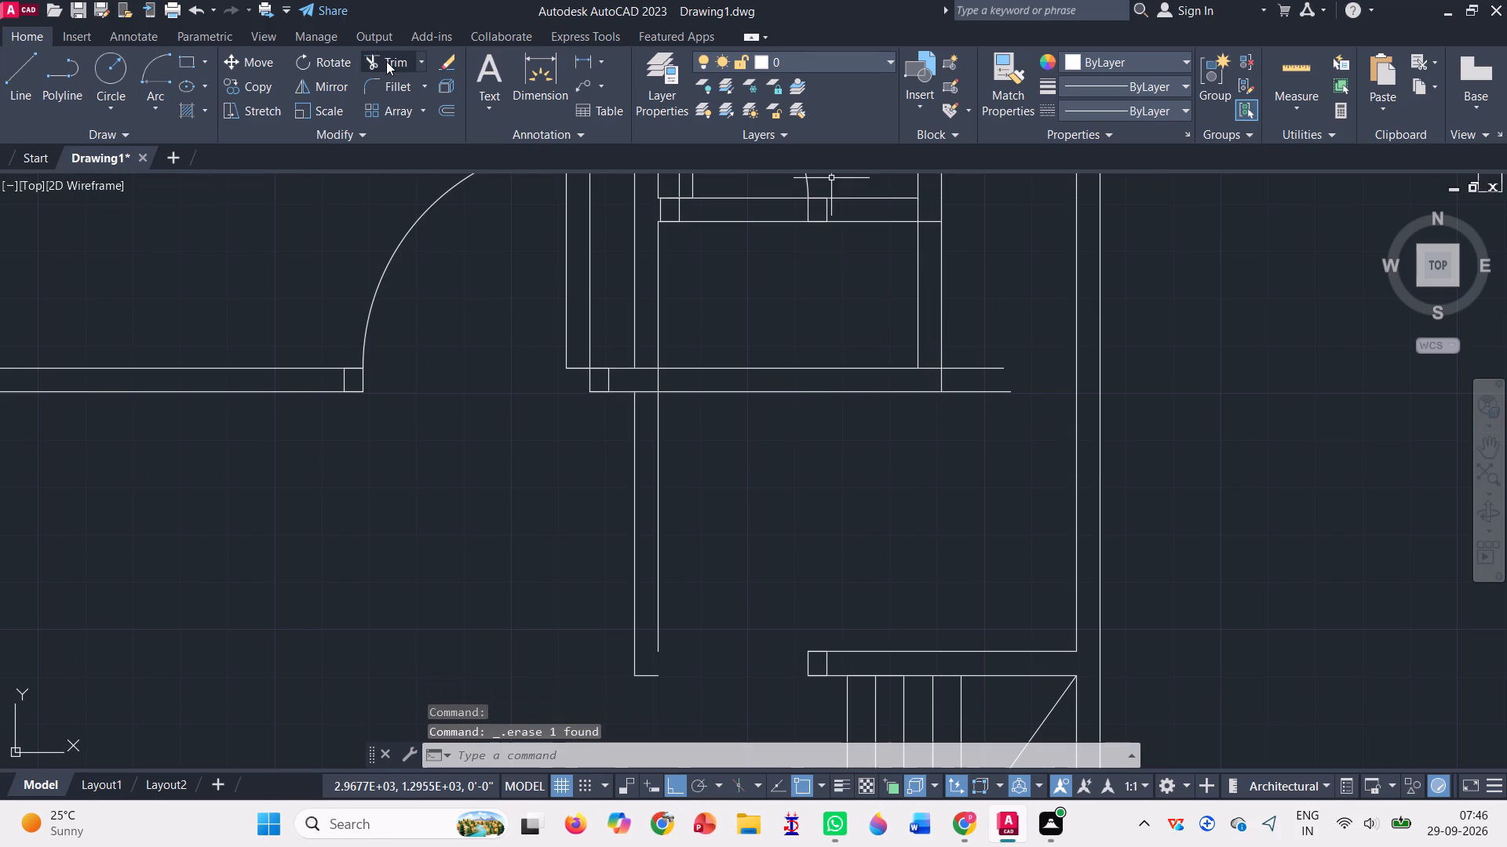
Trim the new walls' overhanging east ends and the leftover inner segments to form a clean southeast corner below the copied bathroom.
{"action": "left_click", "coordinate": [386, 61]}
{"action": "left_click", "coordinate": [972, 347]}
{"action": "left_click_drag", "start_coordinate": [972, 347], "coordinate": [986, 398]}
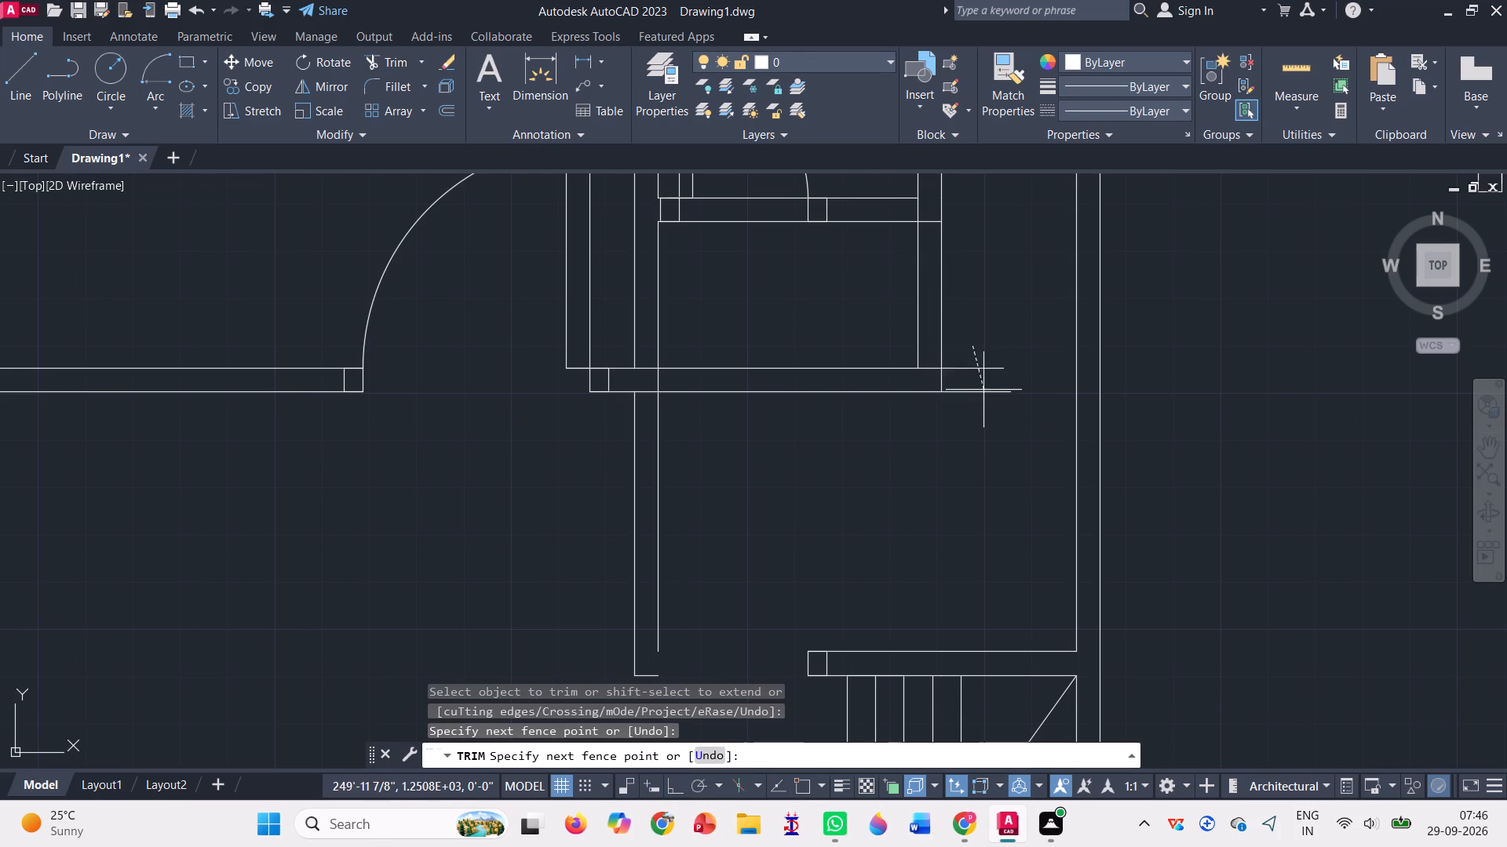
{"action": "left_click_drag", "start_coordinate": [986, 398], "coordinate": [990, 413]}
{"action": "left_click", "coordinate": [980, 430]}
{"action": "scroll", "coordinate": [934, 359], "scroll_direction": "up", "scroll_amount": 2}
{"action": "left_click", "coordinate": [934, 359]}
{"action": "left_click", "coordinate": [915, 397]}
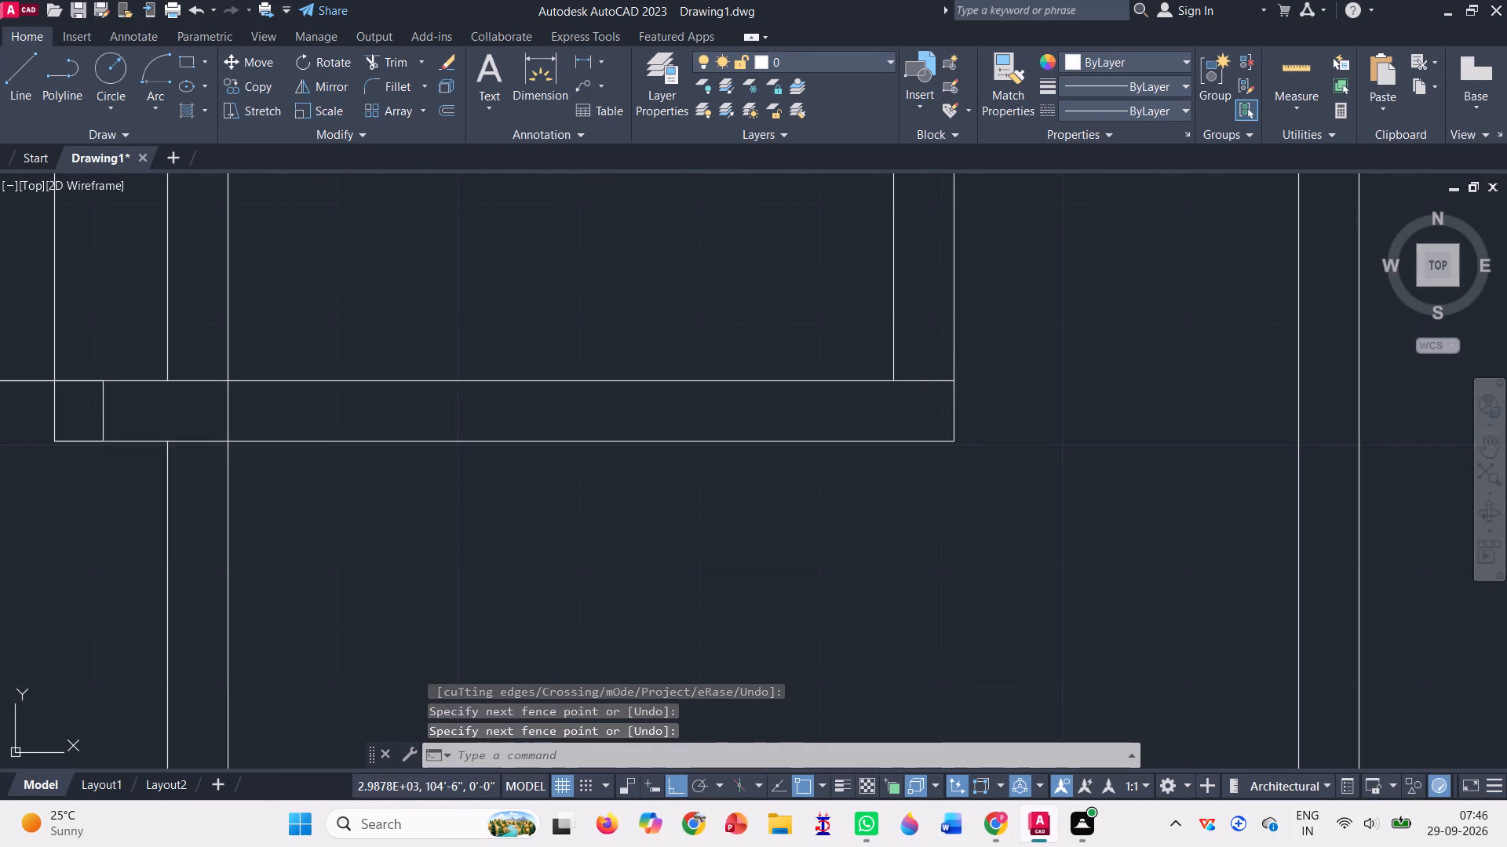
{"action": "left_click", "coordinate": [926, 365]}
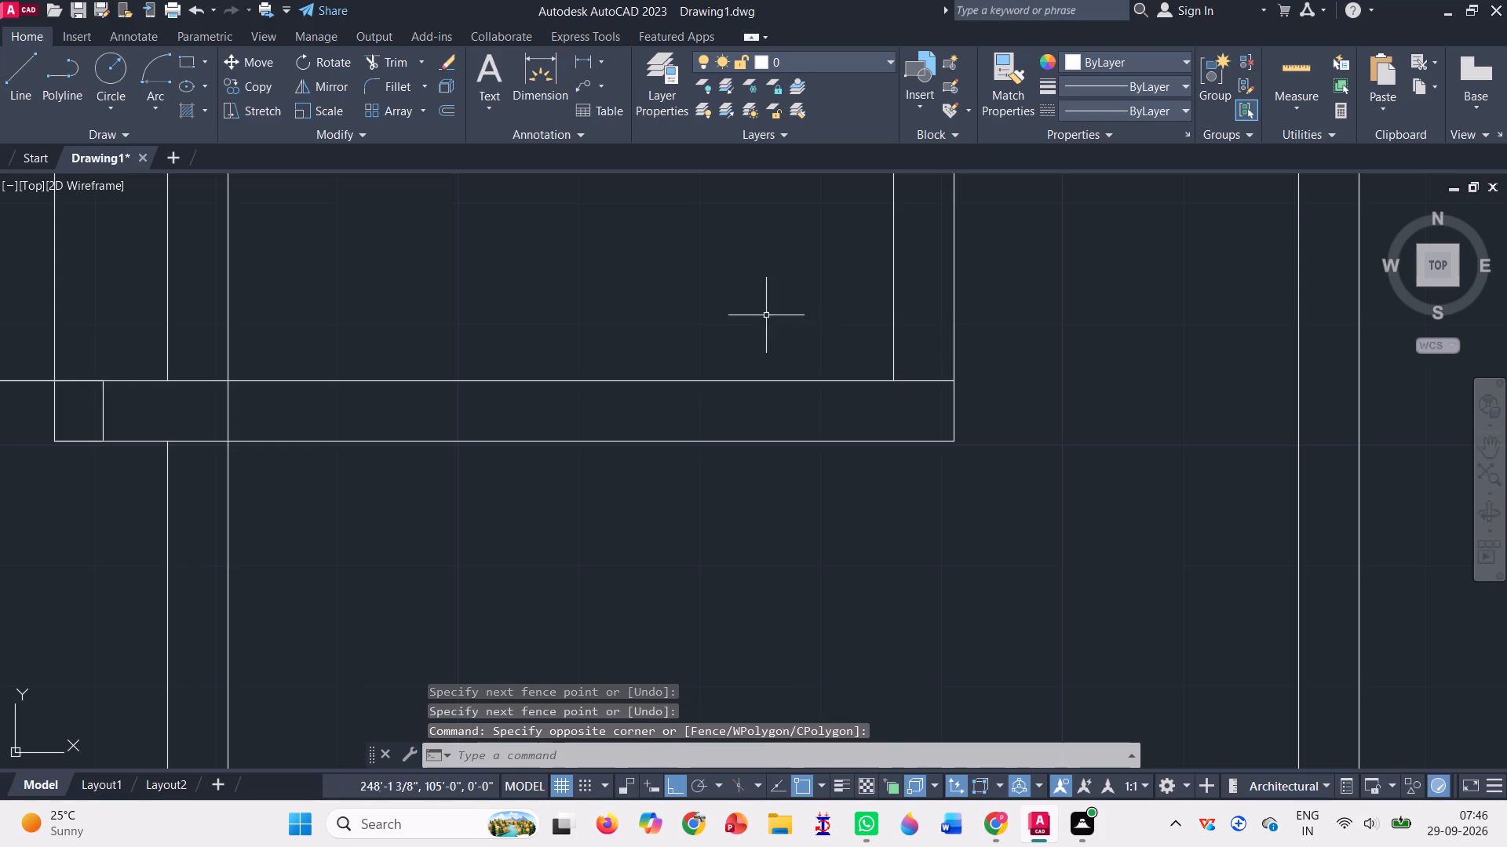
{"action": "key", "text": "space"}
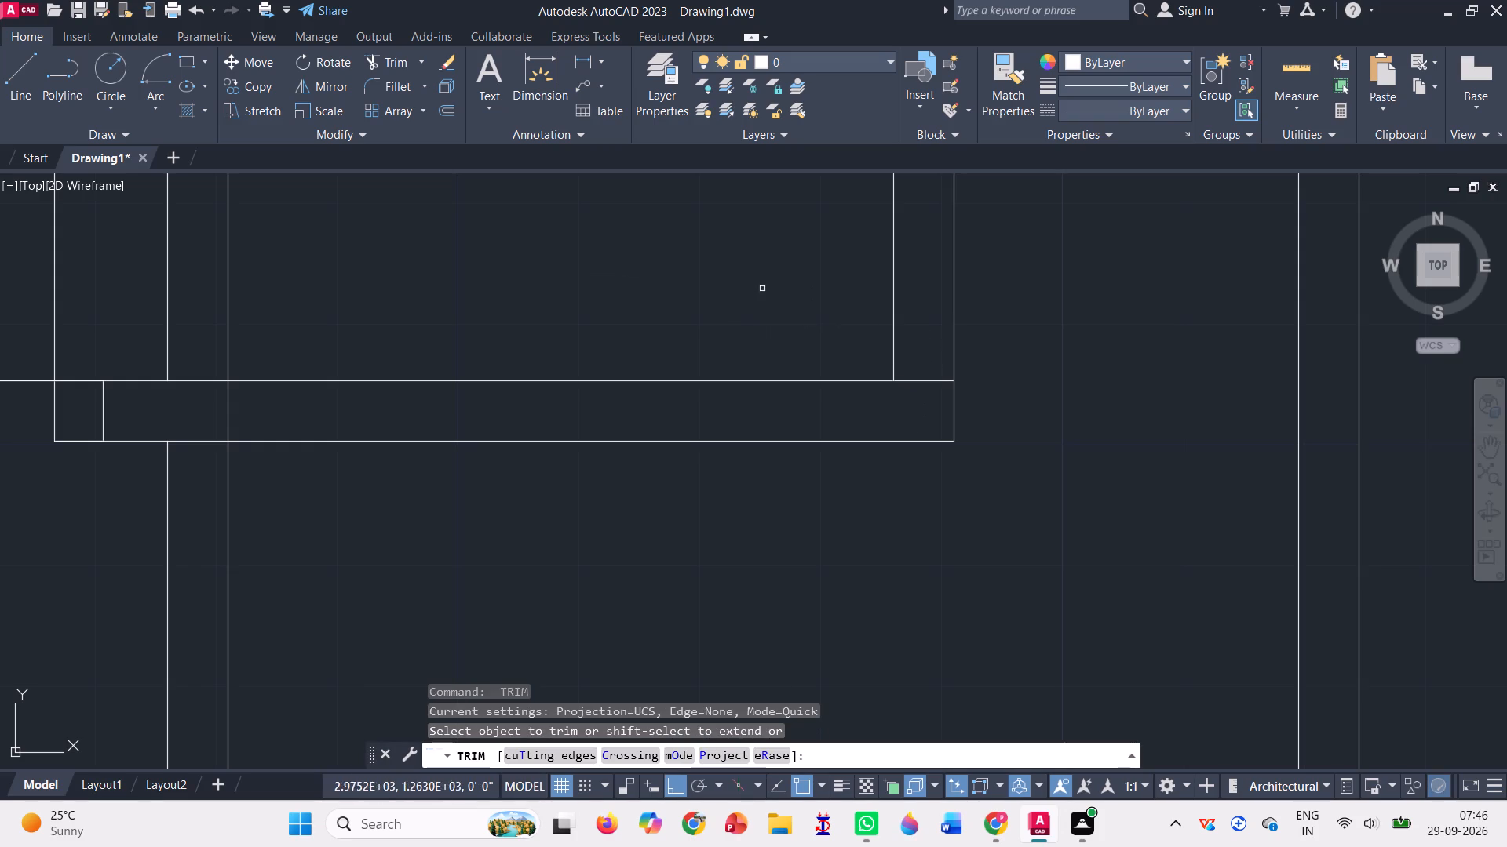
{"action": "left_click", "coordinate": [929, 366]}
{"action": "left_click", "coordinate": [910, 402]}
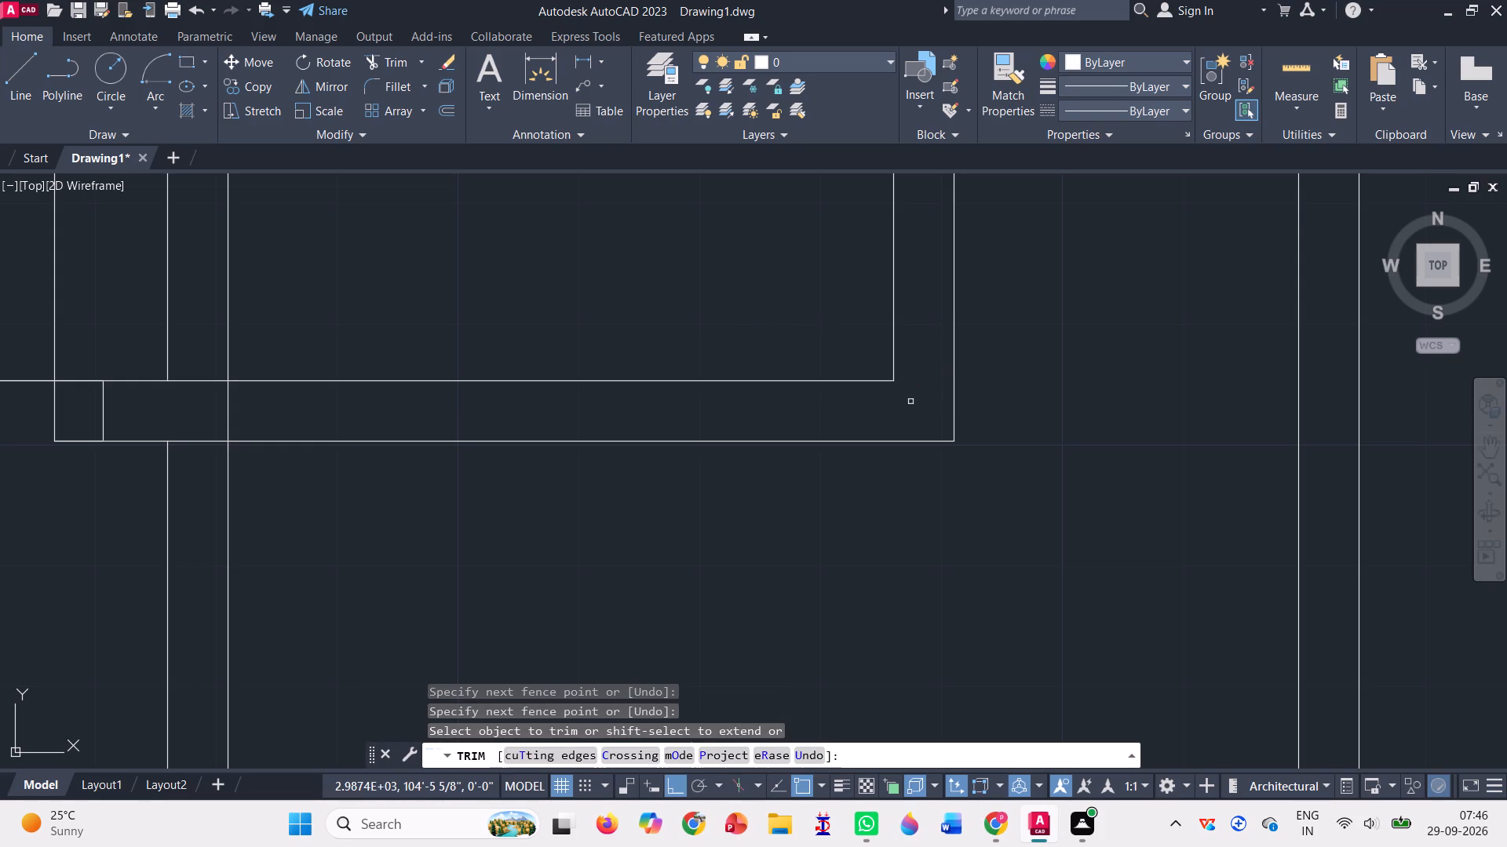
Trim the vertical wall line crossing inside the new horizontal wall near the copied bedroom door.
{"action": "scroll", "coordinate": [849, 418], "scroll_direction": "down", "scroll_amount": 1}
{"action": "scroll", "coordinate": [459, 404], "scroll_direction": "up", "scroll_amount": 1}
{"action": "left_click", "coordinate": [421, 413]}
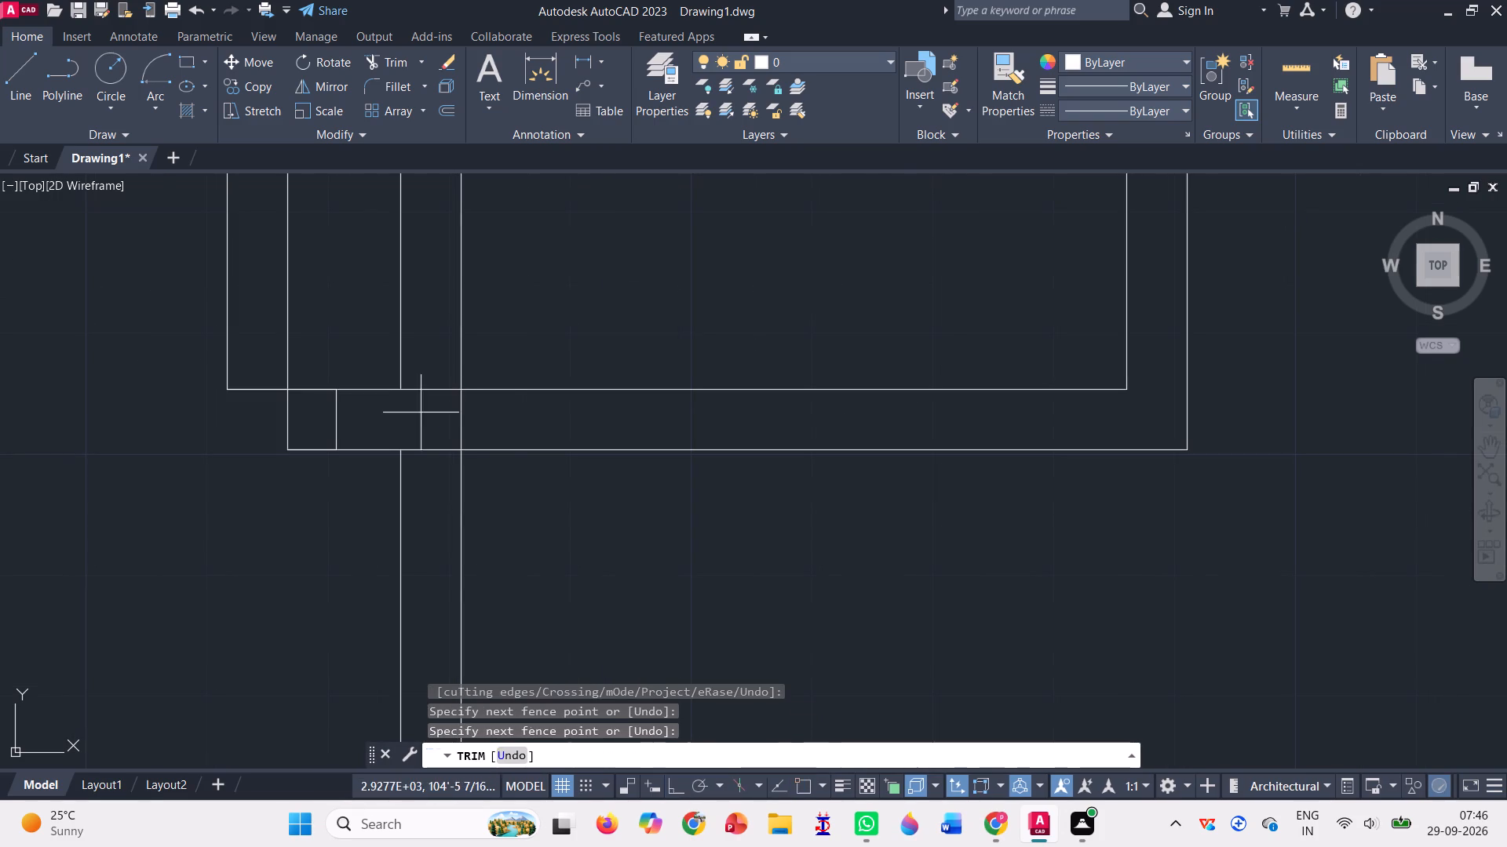
{"action": "left_click", "coordinate": [513, 427]}
Draw a 5" line continuing the lower face of the copied bathroom's bottom wall west across the vertical wall's thickness.
{"action": "scroll", "coordinate": [513, 424], "scroll_direction": "down", "scroll_amount": 3}
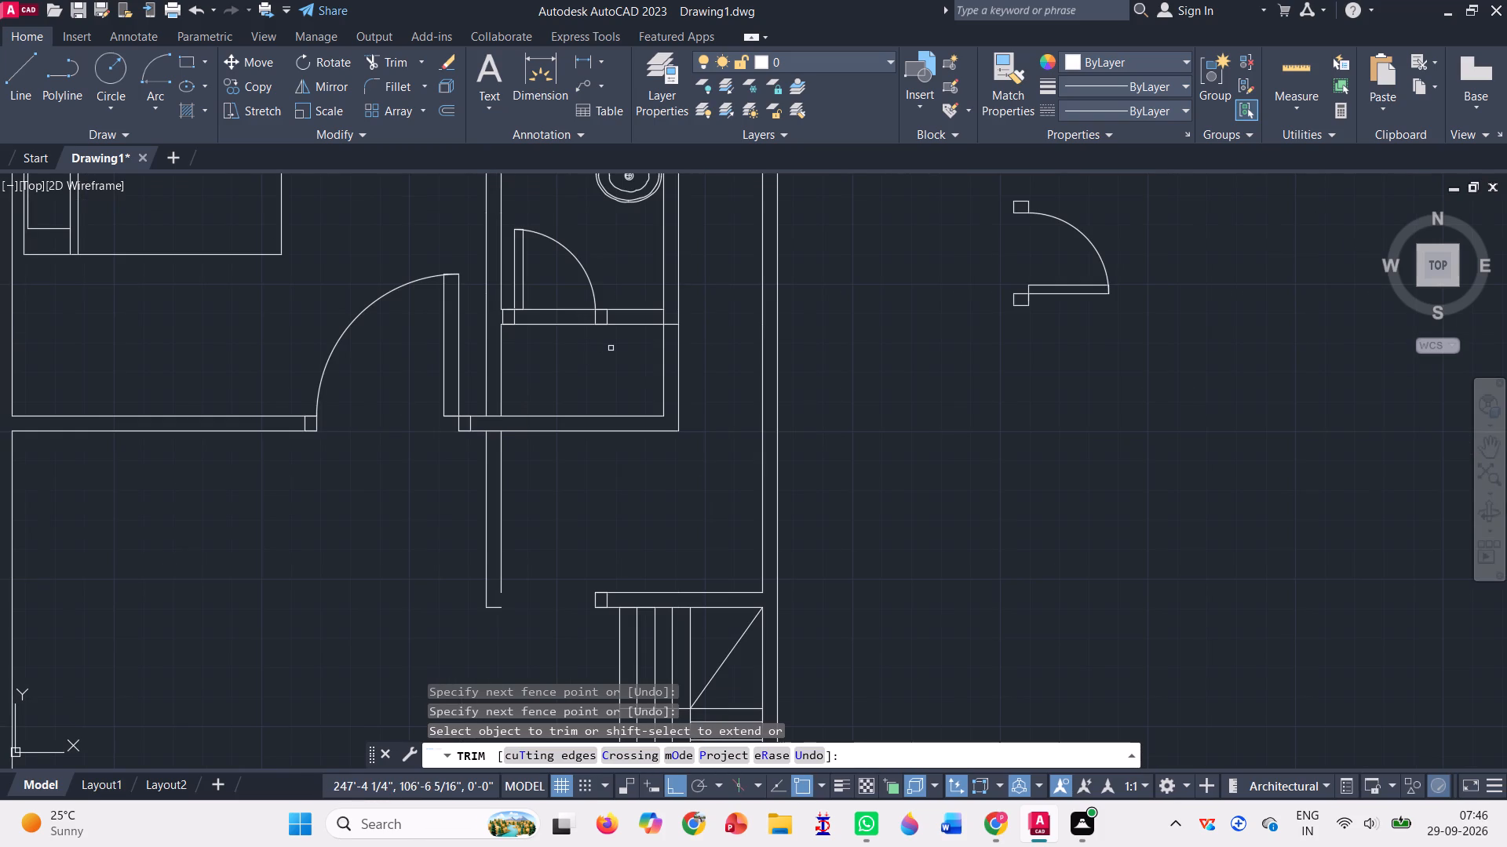
{"action": "scroll", "coordinate": [480, 346], "scroll_direction": "up", "scroll_amount": 1}
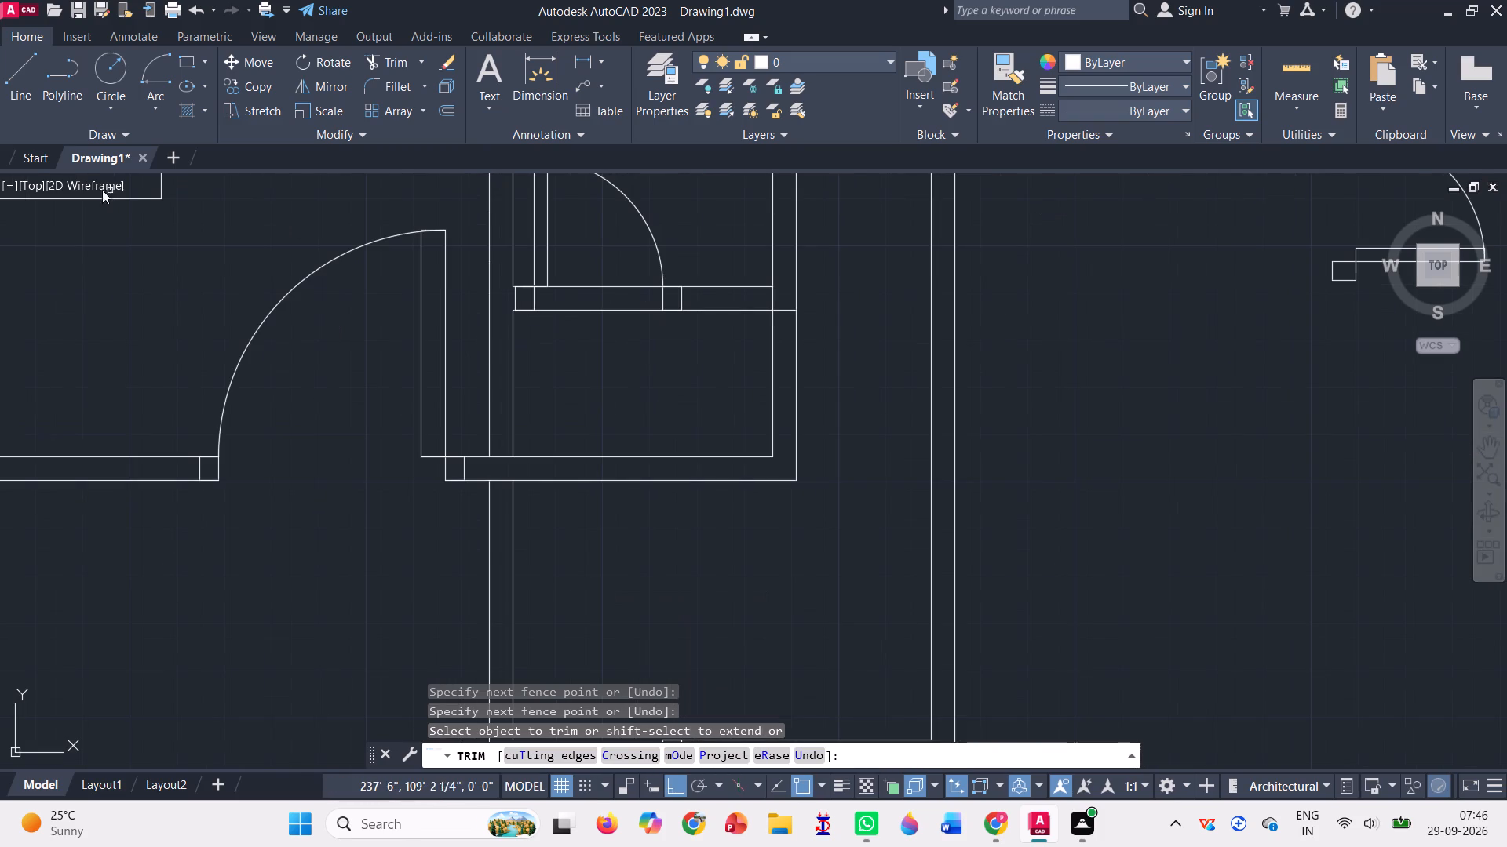
{"action": "left_click", "coordinate": [28, 89]}
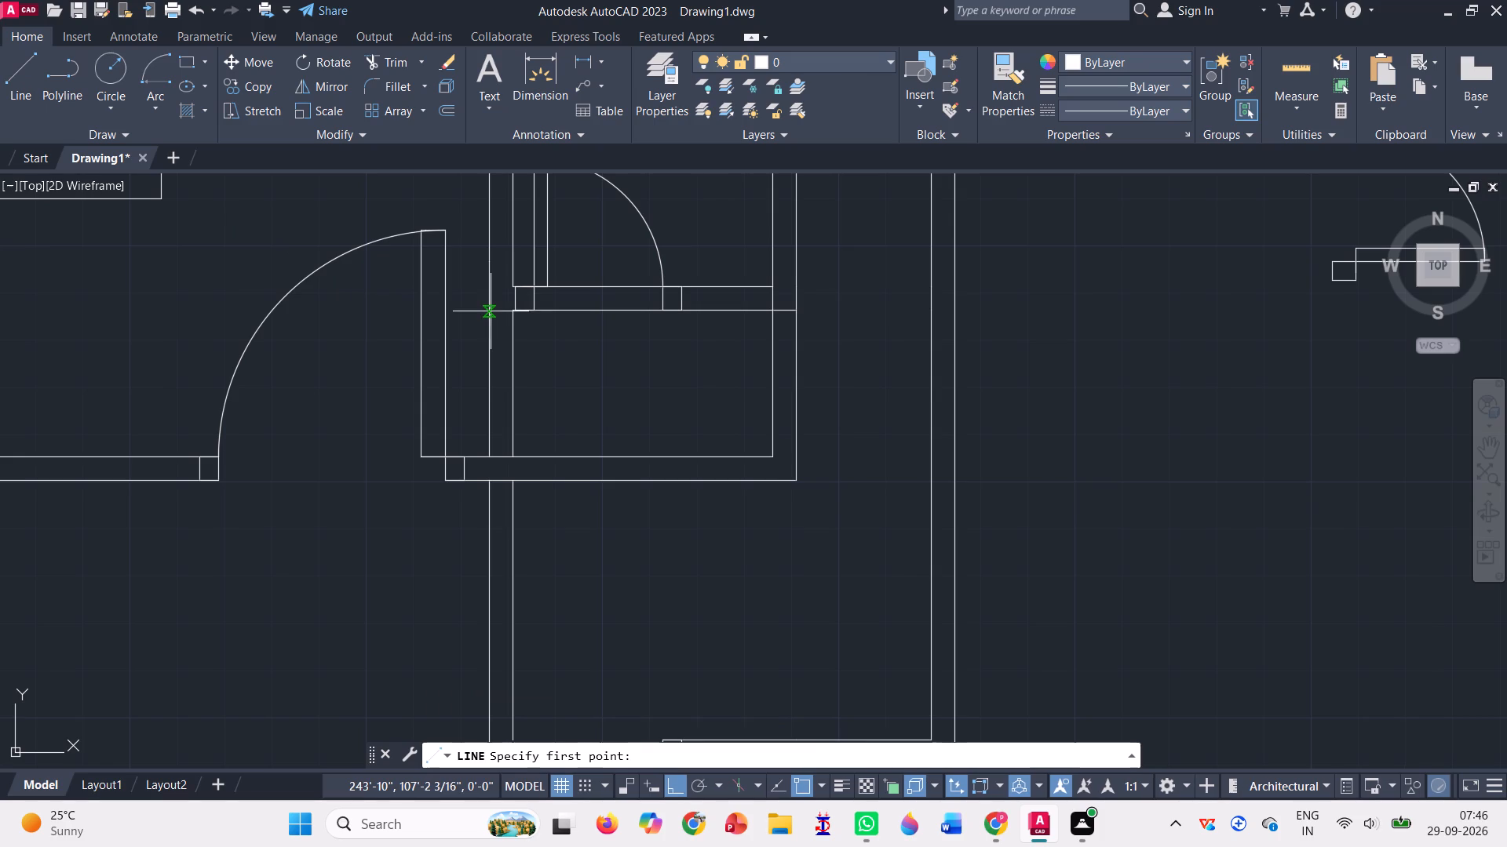
{"action": "left_click", "coordinate": [515, 312]}
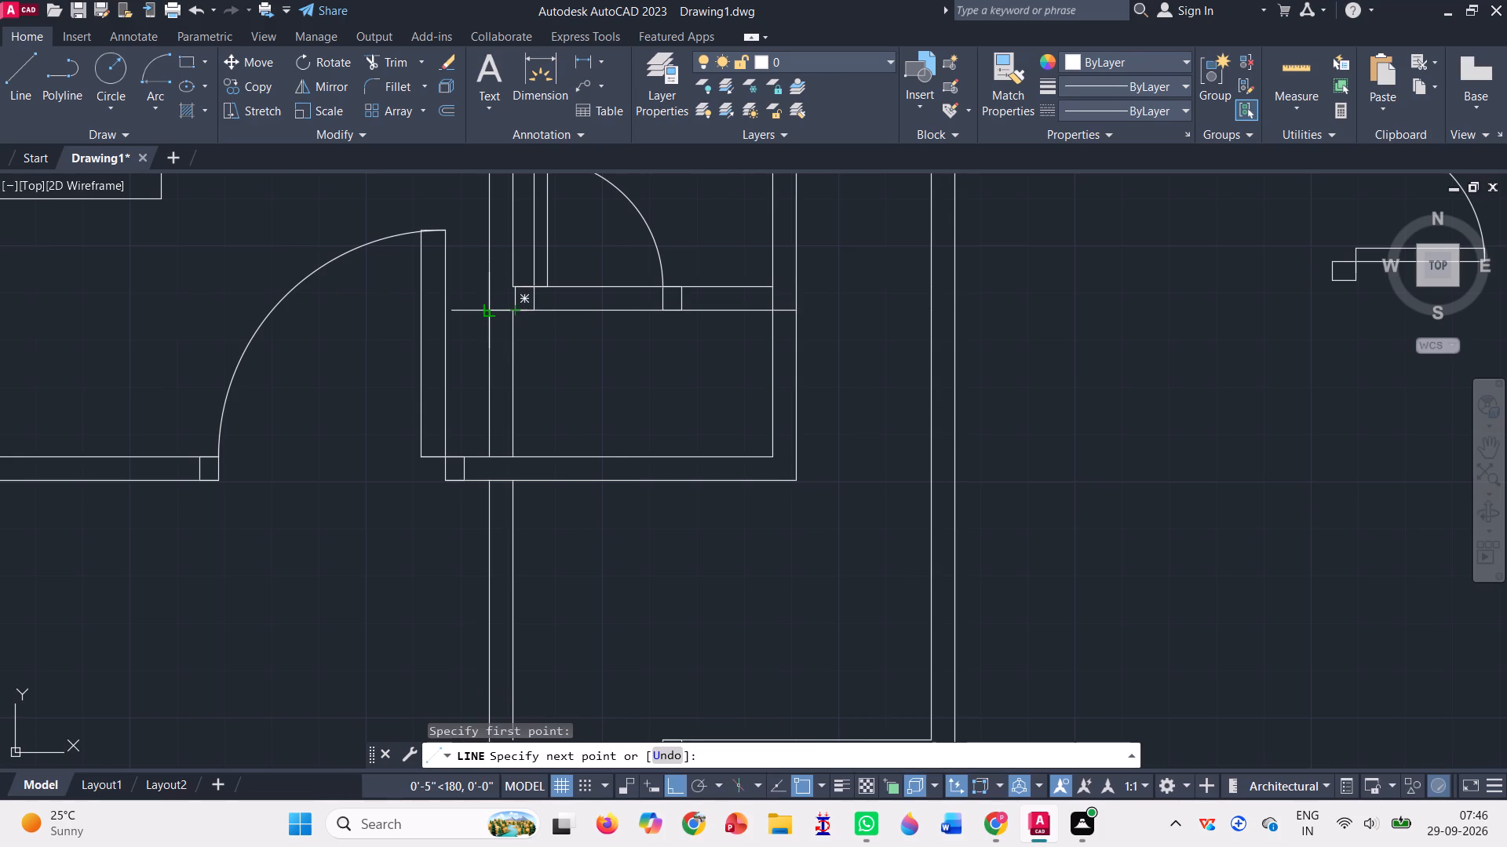
{"action": "left_click", "coordinate": [487, 313]}
{"action": "key", "text": "Return"}
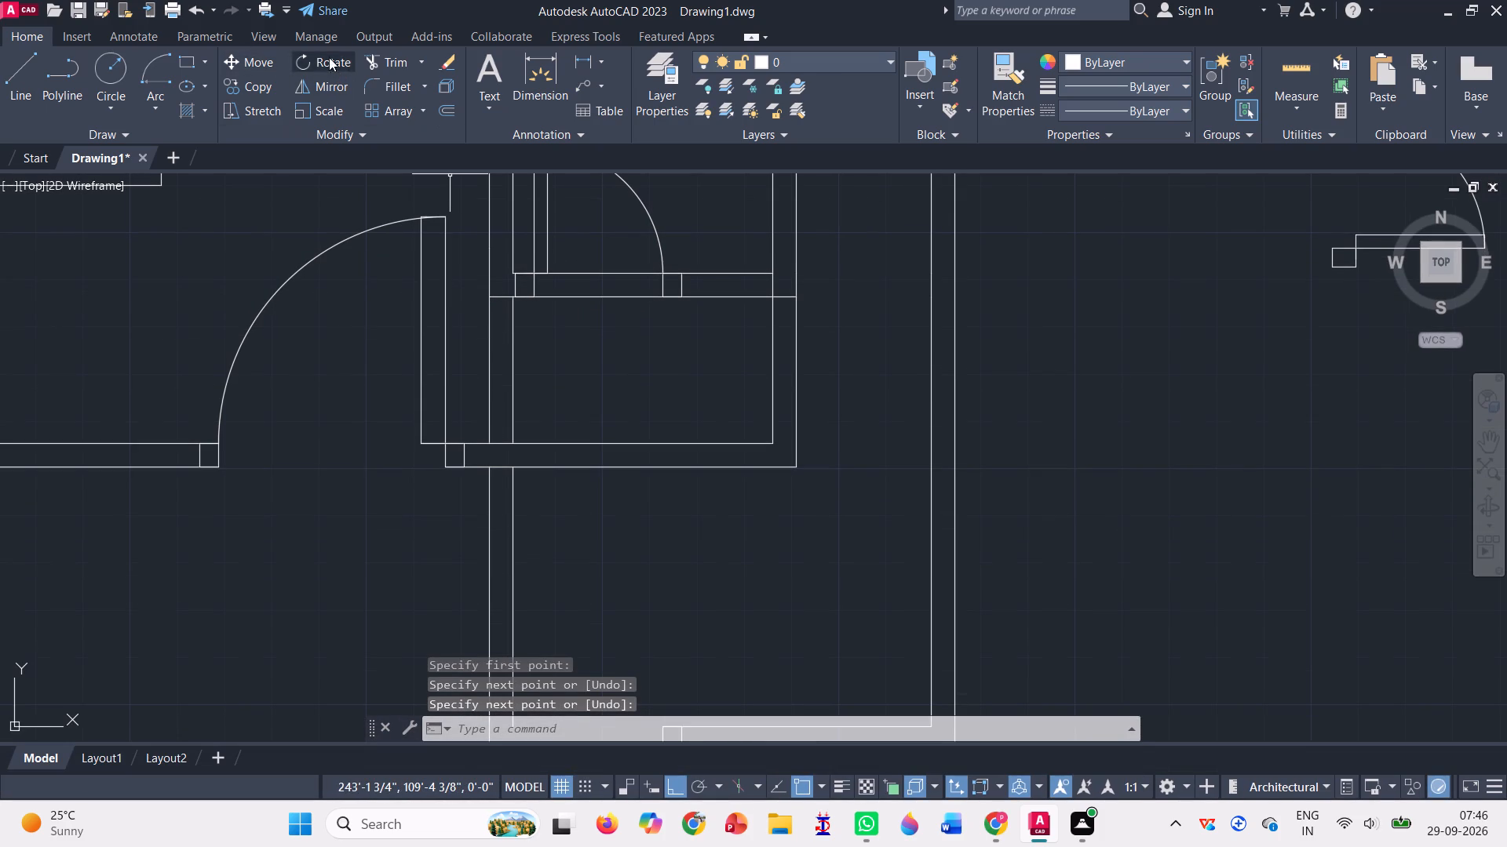
Trim both vertical wall faces between the copied bathroom's bottom wall and the new wall, plus the lower face crossing the wall junction beneath.
{"action": "left_click", "coordinate": [380, 55]}
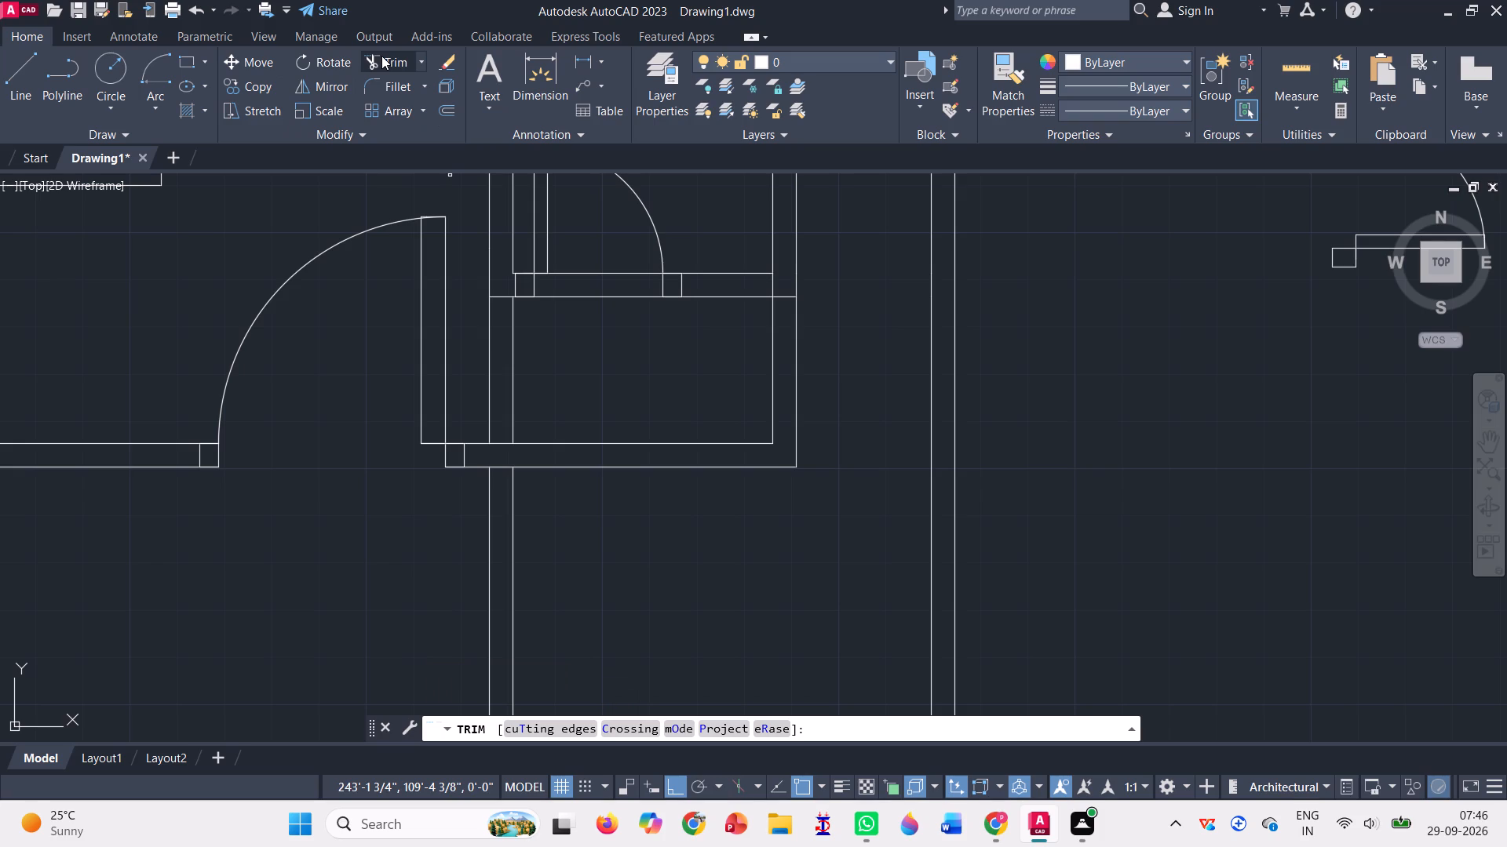
{"action": "left_click", "coordinate": [473, 357]}
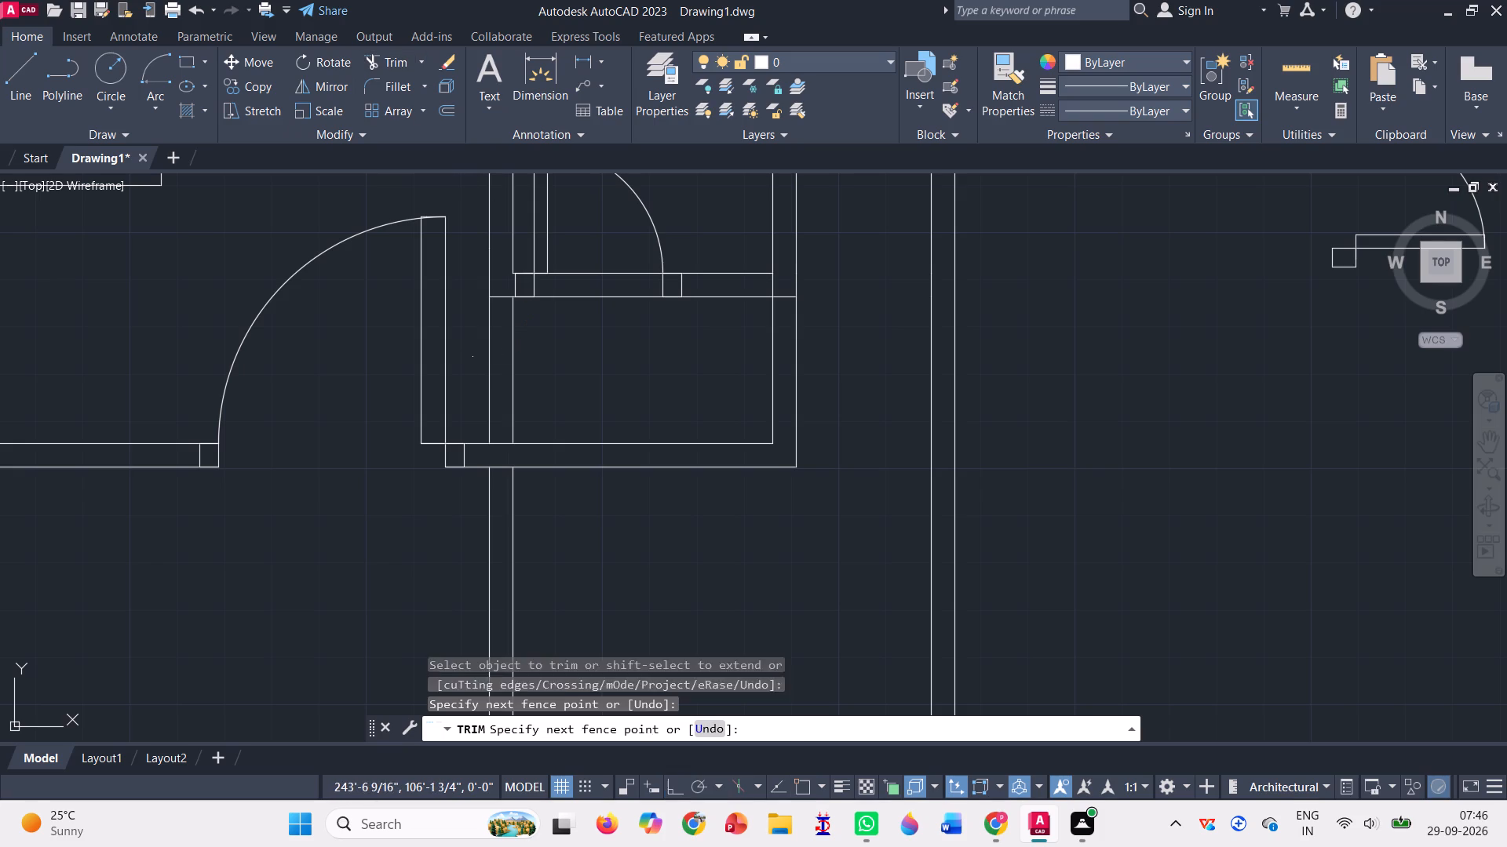
{"action": "left_click", "coordinate": [569, 358]}
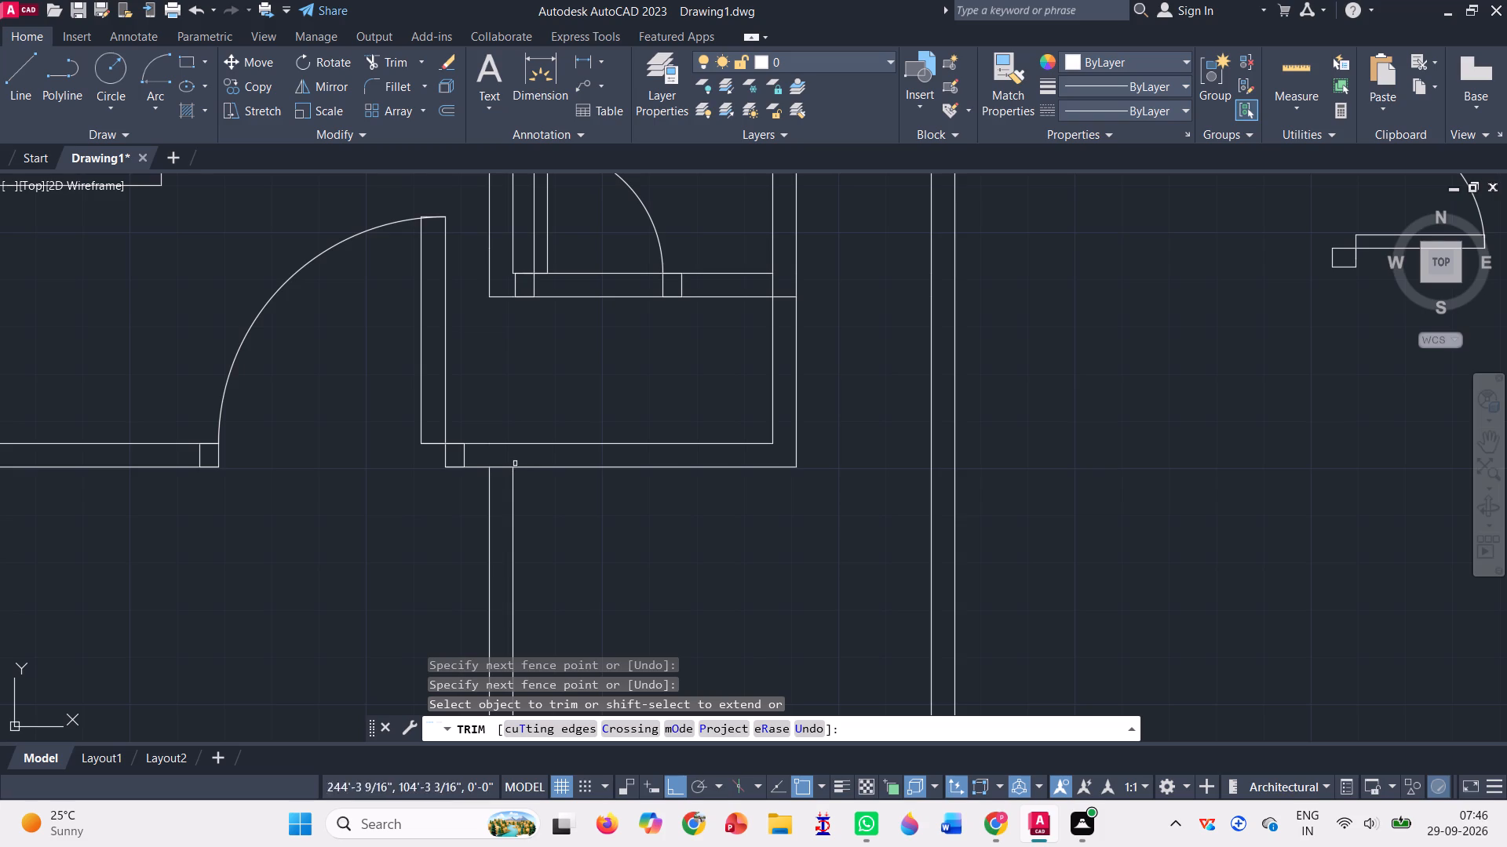
{"action": "scroll", "coordinate": [511, 466], "scroll_direction": "up", "scroll_amount": 2}
{"action": "left_click", "coordinate": [480, 460]}
{"action": "left_click", "coordinate": [481, 497]}
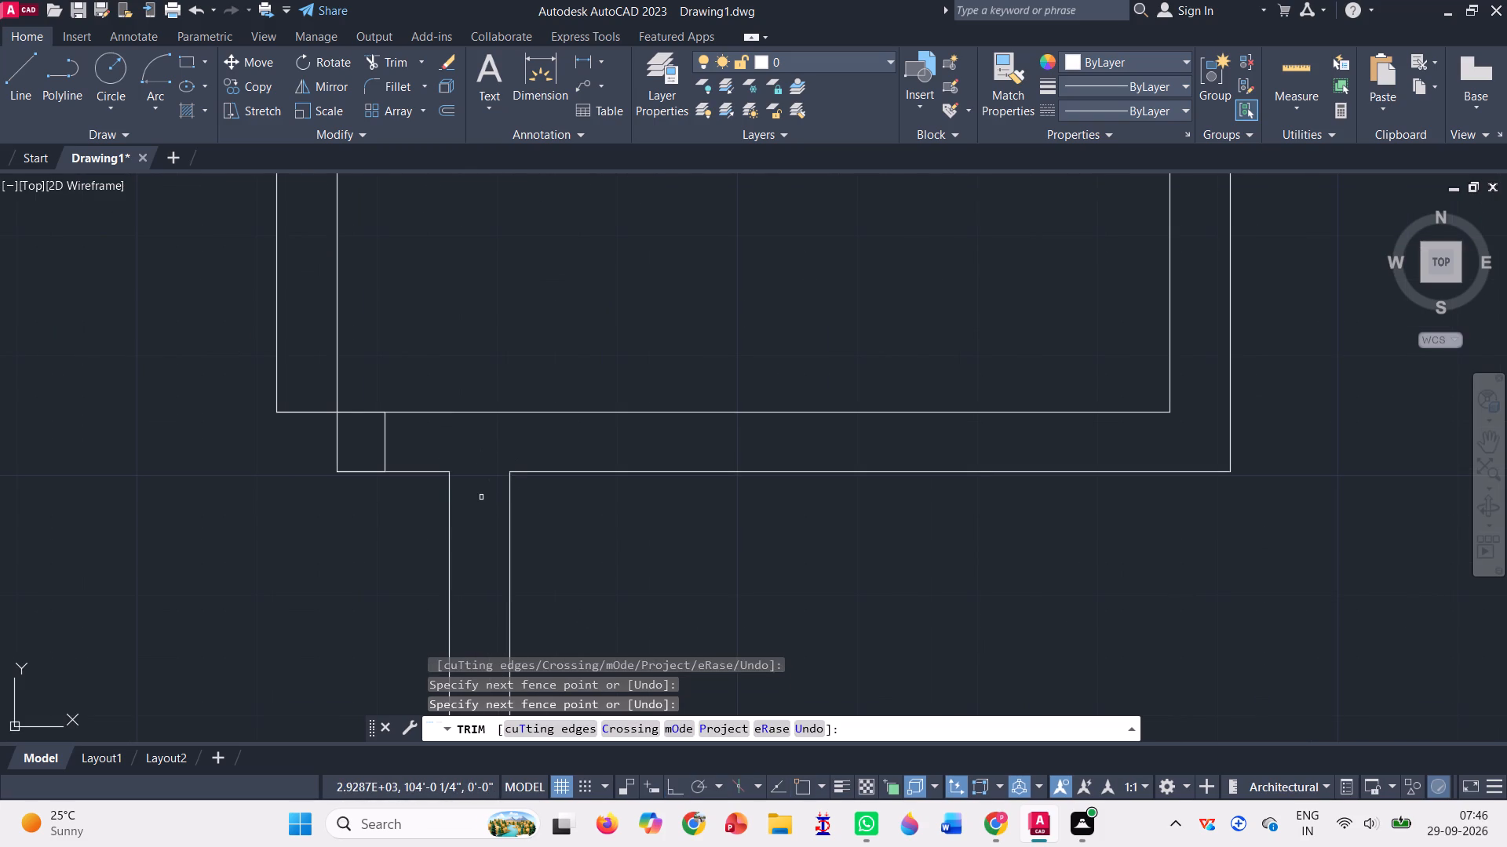
Copy the spare door with its jambs from beside the plan into the short vertical wall at the copied bathroom's new southeast corner.
{"action": "scroll", "coordinate": [495, 321], "scroll_direction": "down", "scroll_amount": 4}
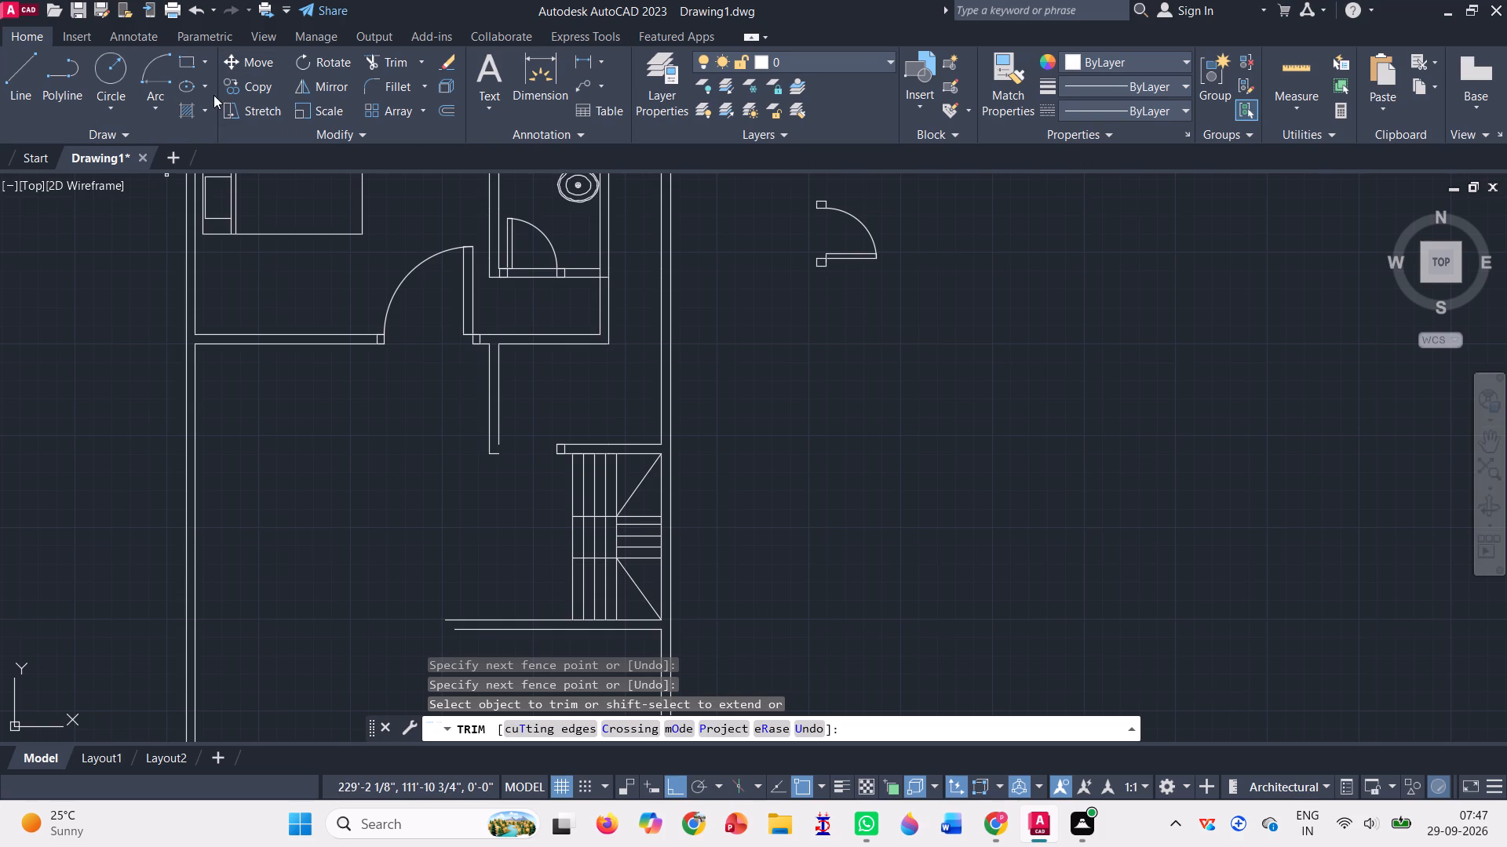
{"action": "left_click", "coordinate": [257, 60]}
{"action": "scroll", "coordinate": [795, 188], "scroll_direction": "down", "scroll_amount": 1}
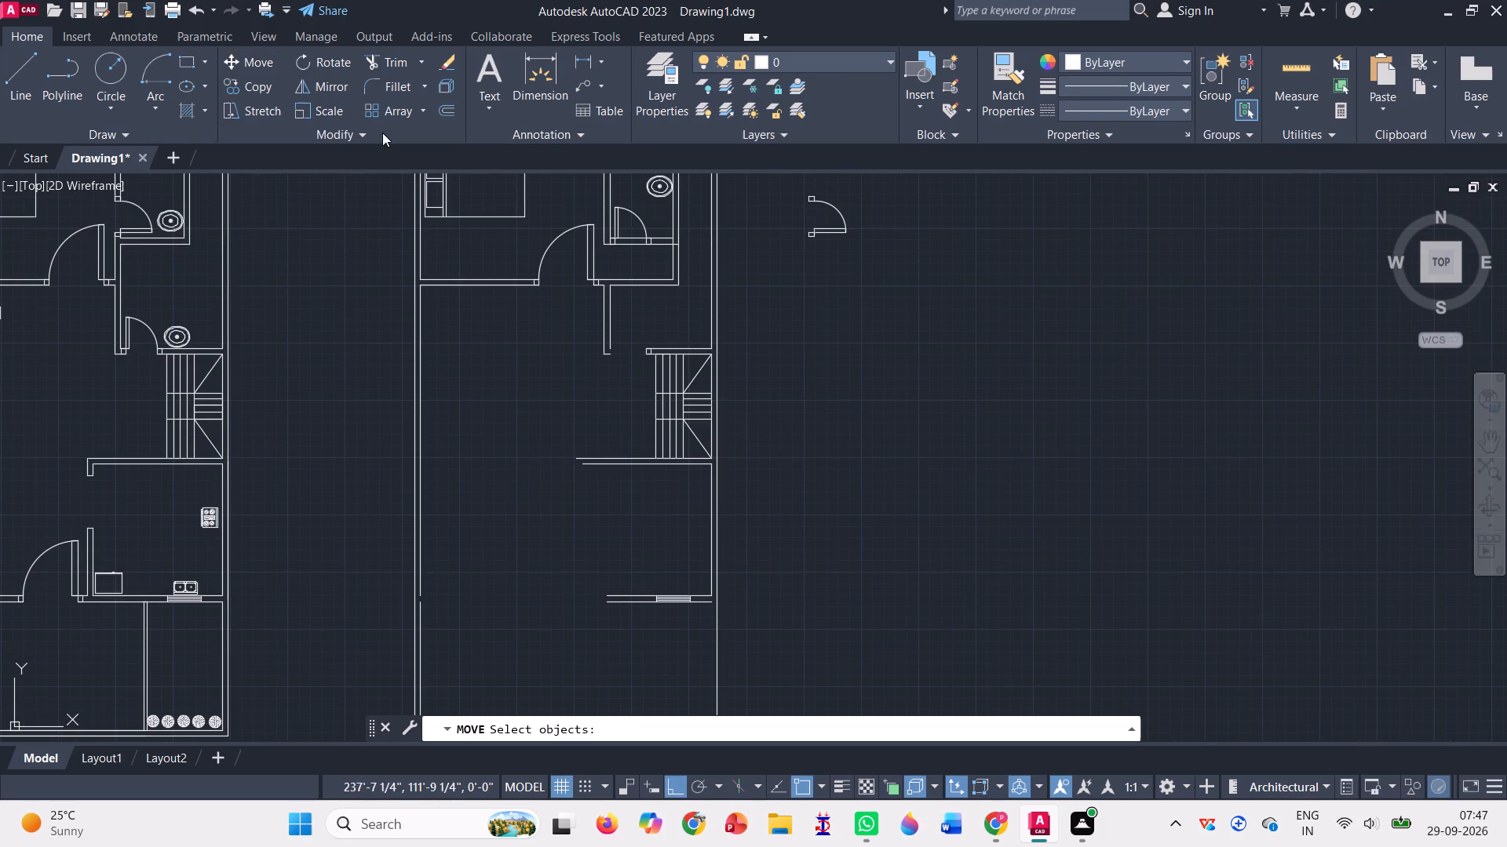
{"action": "left_click", "coordinate": [250, 90]}
{"action": "left_click_drag", "start_coordinate": [790, 192], "coordinate": [775, 295]}
{"action": "key", "text": "Return"}
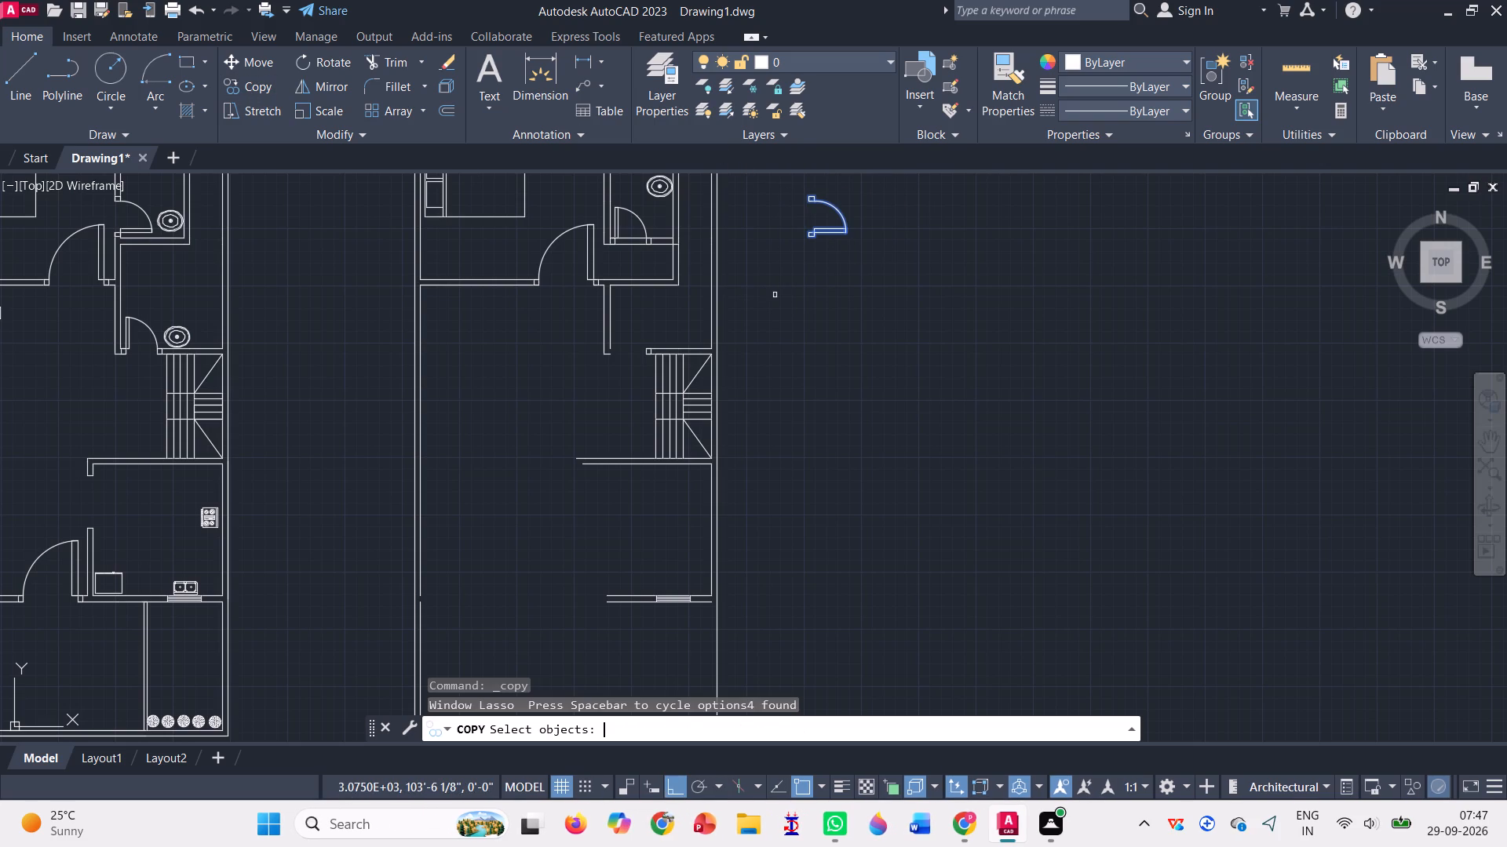
{"action": "scroll", "coordinate": [812, 189], "scroll_direction": "up", "scroll_amount": 3}
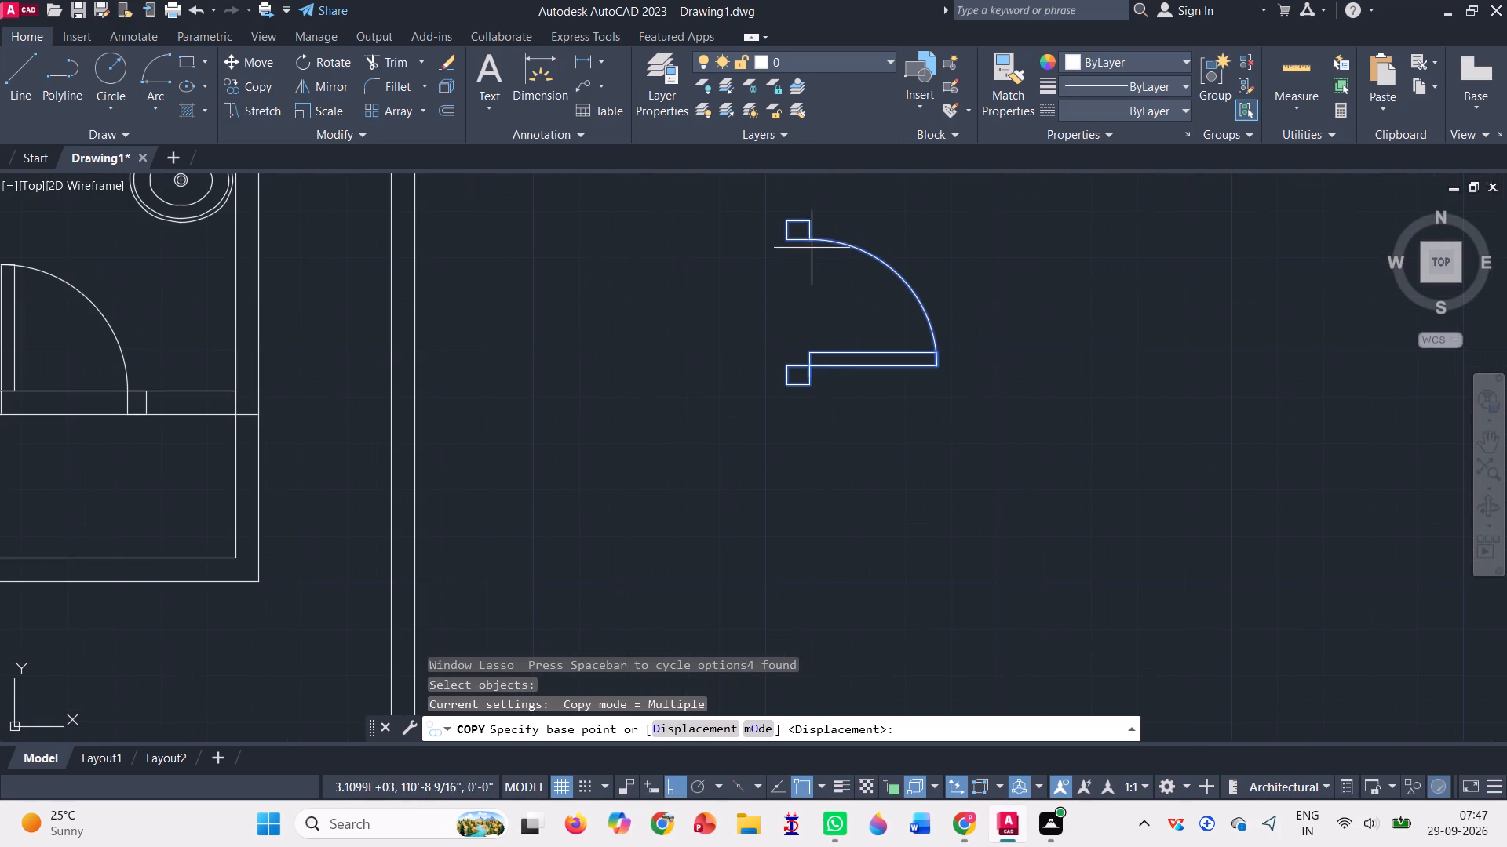
{"action": "left_click", "coordinate": [784, 386]}
{"action": "scroll", "coordinate": [784, 384], "scroll_direction": "down", "scroll_amount": 2}
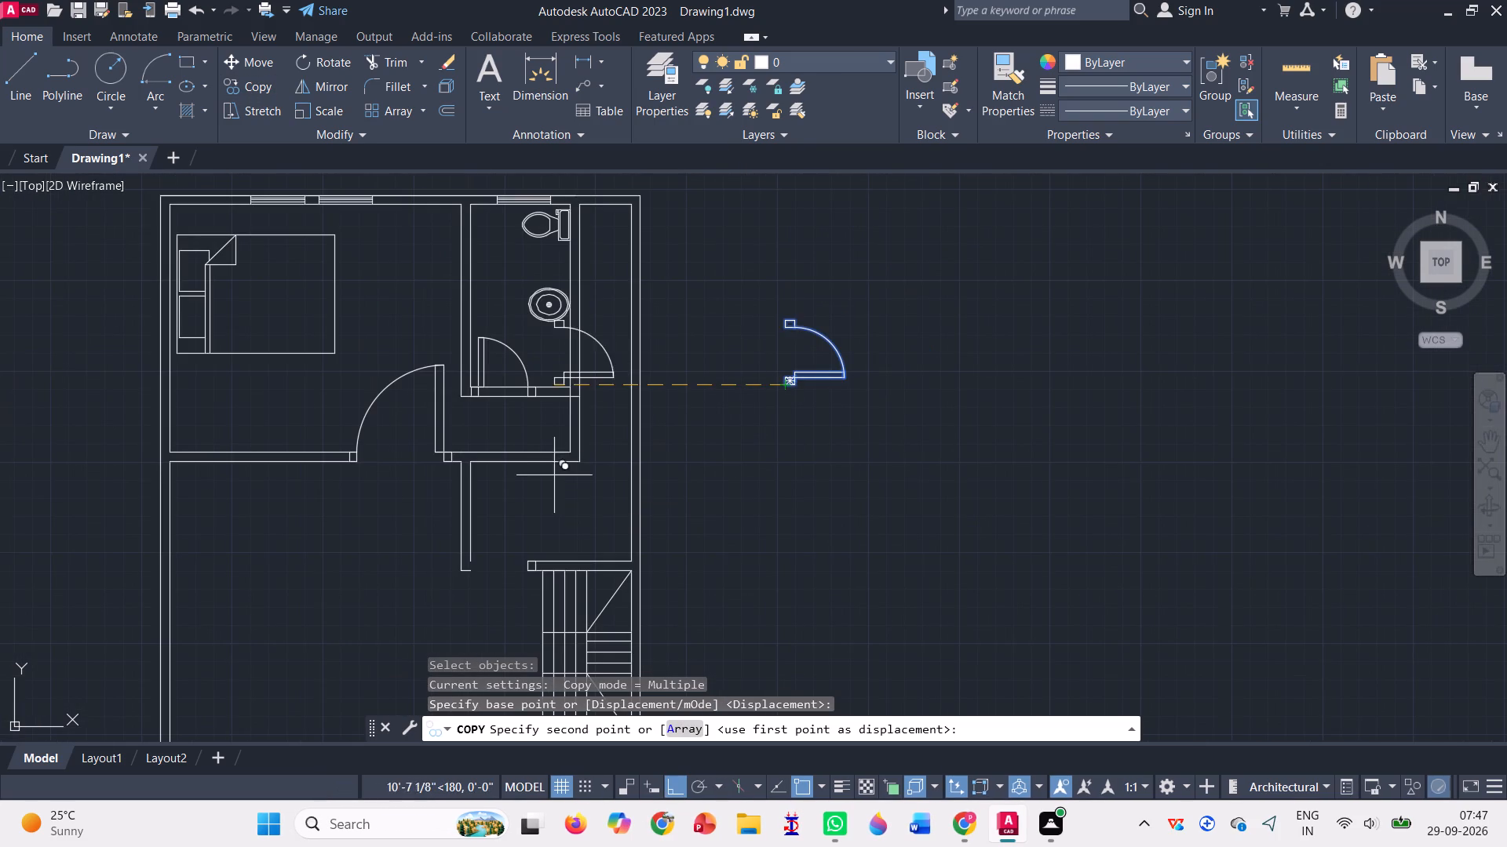
{"action": "left_click", "coordinate": [681, 776]}
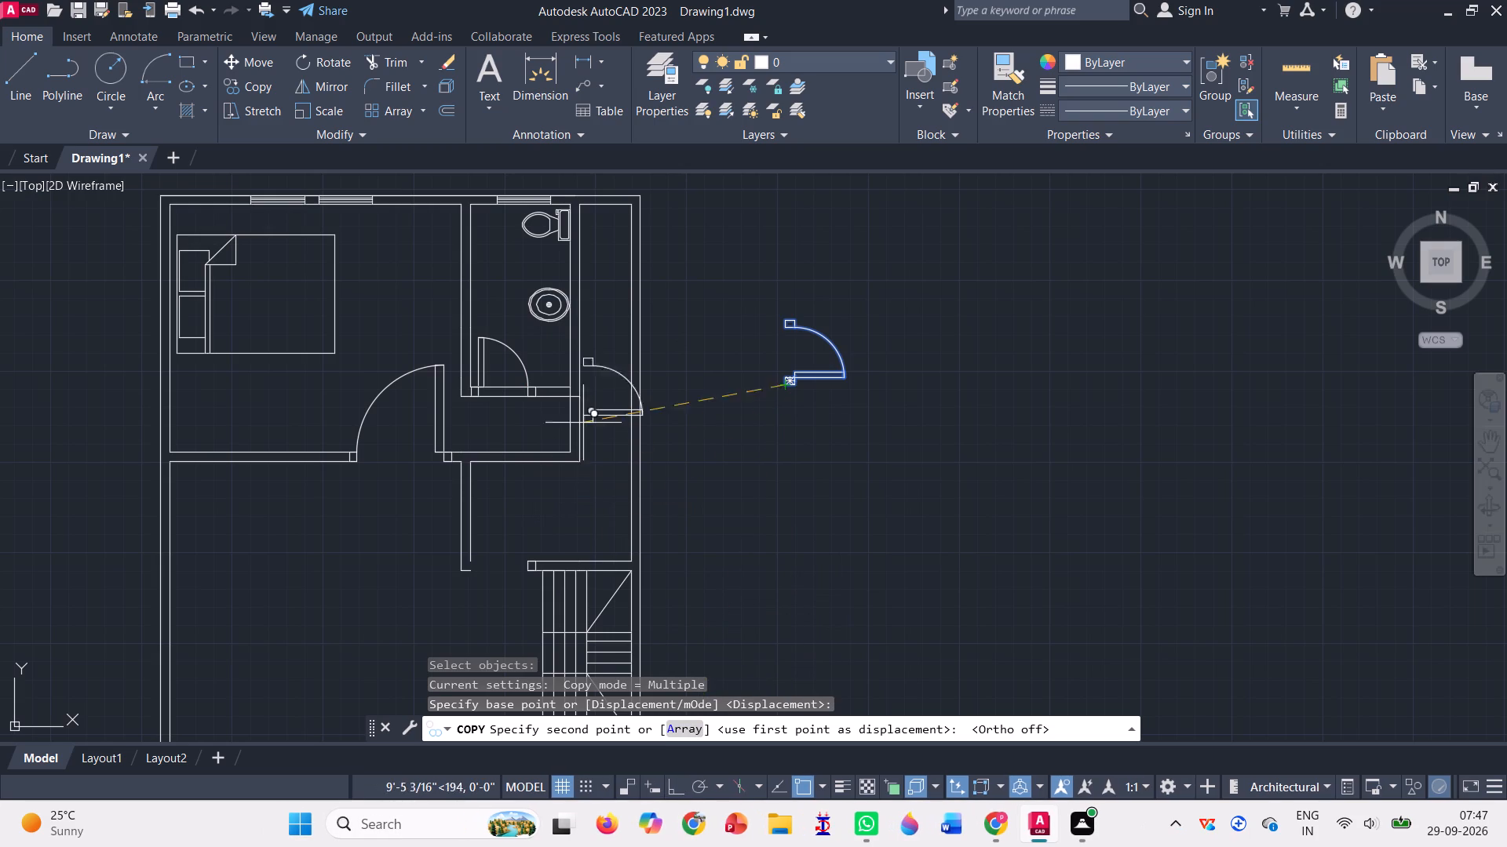
{"action": "scroll", "coordinate": [578, 430], "scroll_direction": "up", "scroll_amount": 3}
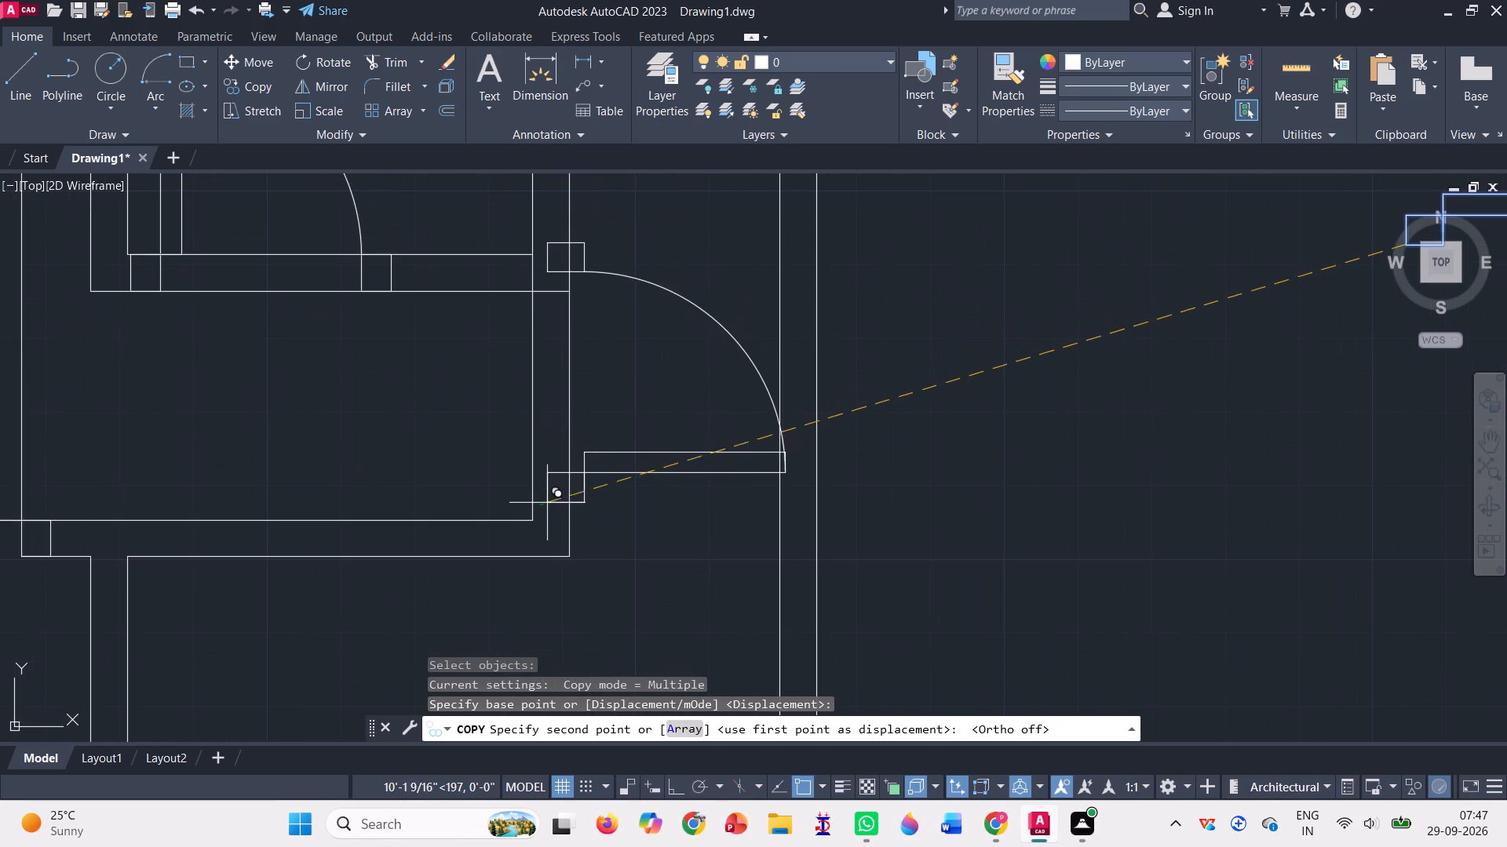
{"action": "left_click", "coordinate": [531, 521]}
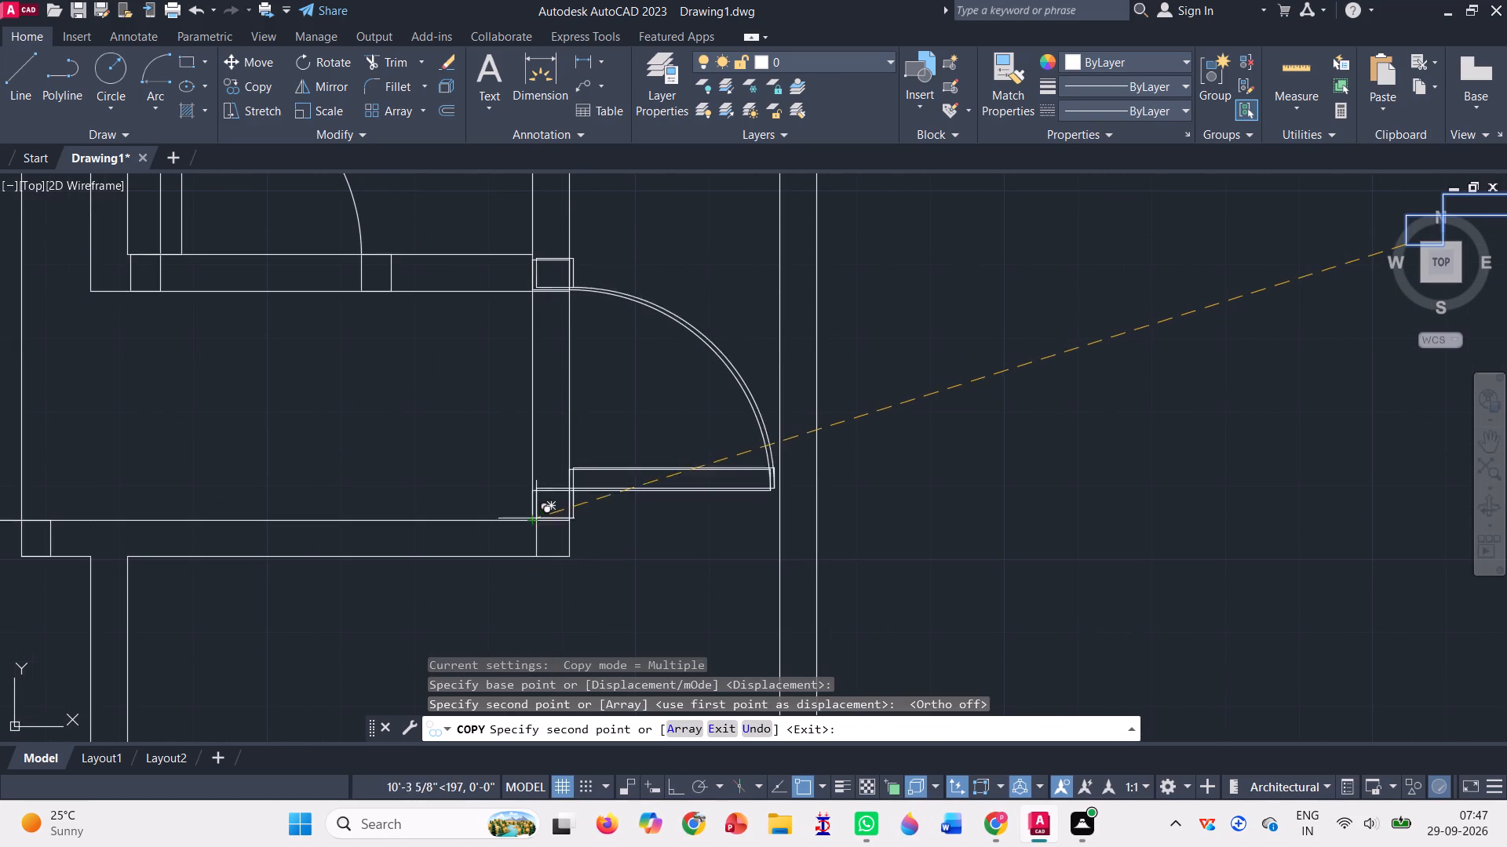
{"action": "key", "text": "Return"}
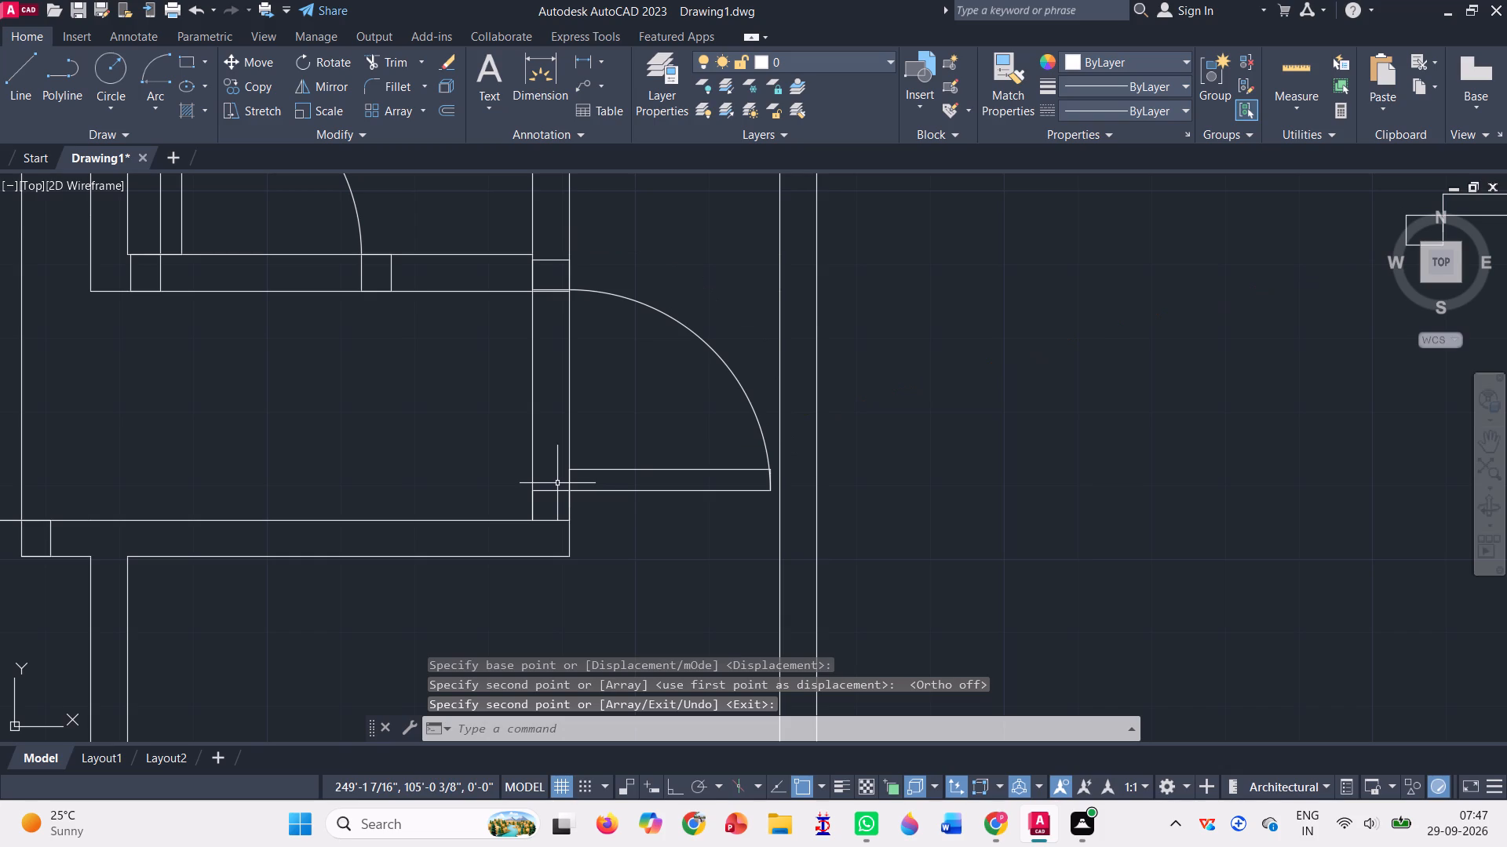
Move the copied plan's staircase with its adjoining upper and lower wall lines north along the east outer wall, towards the wall below the new door.
{"action": "scroll", "coordinate": [556, 496], "scroll_direction": "down", "scroll_amount": 2}
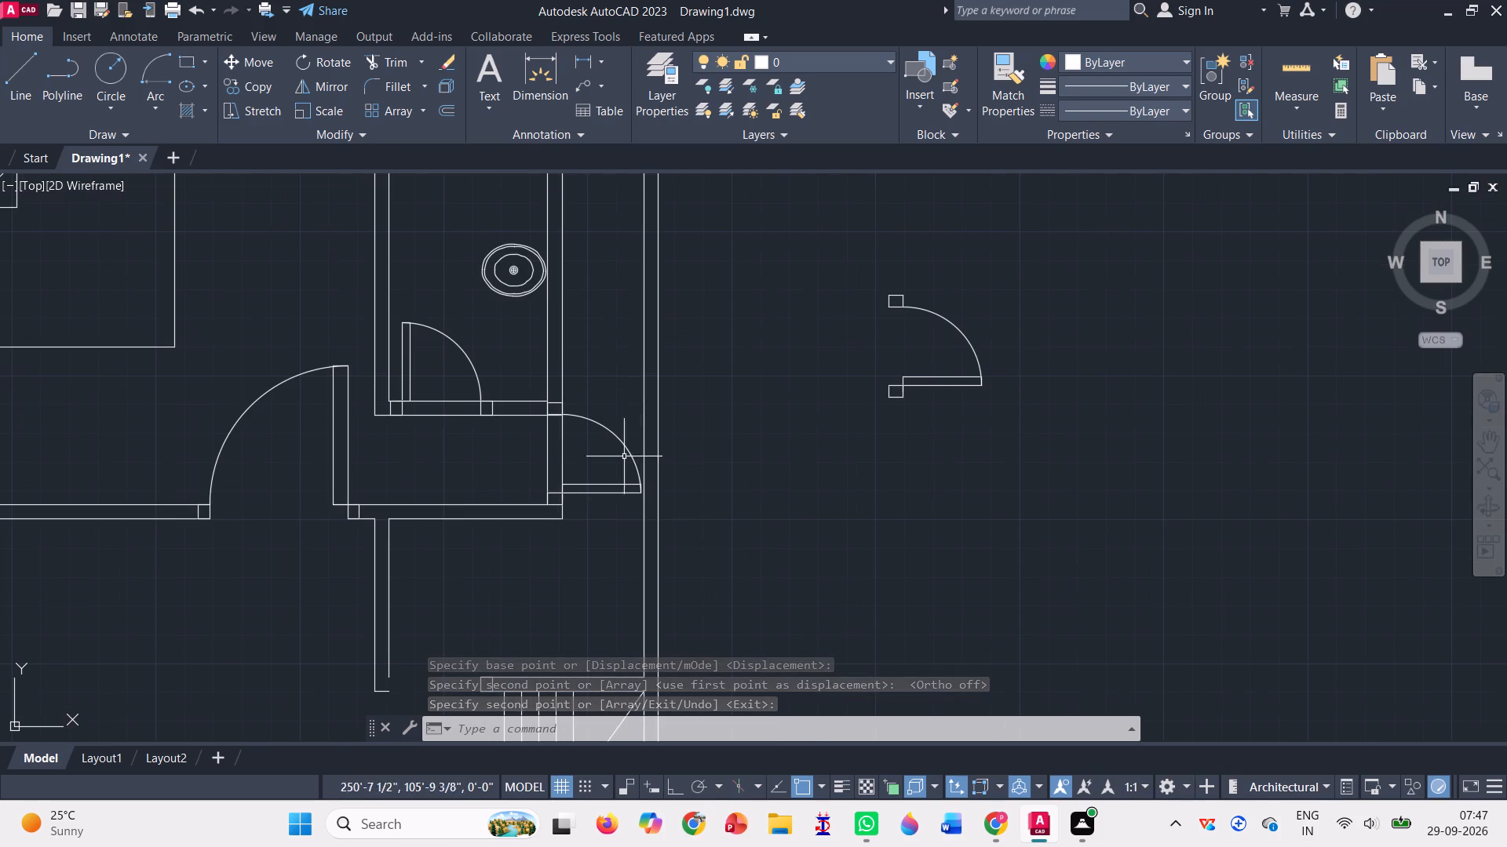
{"action": "scroll", "coordinate": [753, 424], "scroll_direction": "down", "scroll_amount": 2}
{"action": "scroll", "coordinate": [737, 383], "scroll_direction": "up", "scroll_amount": 2}
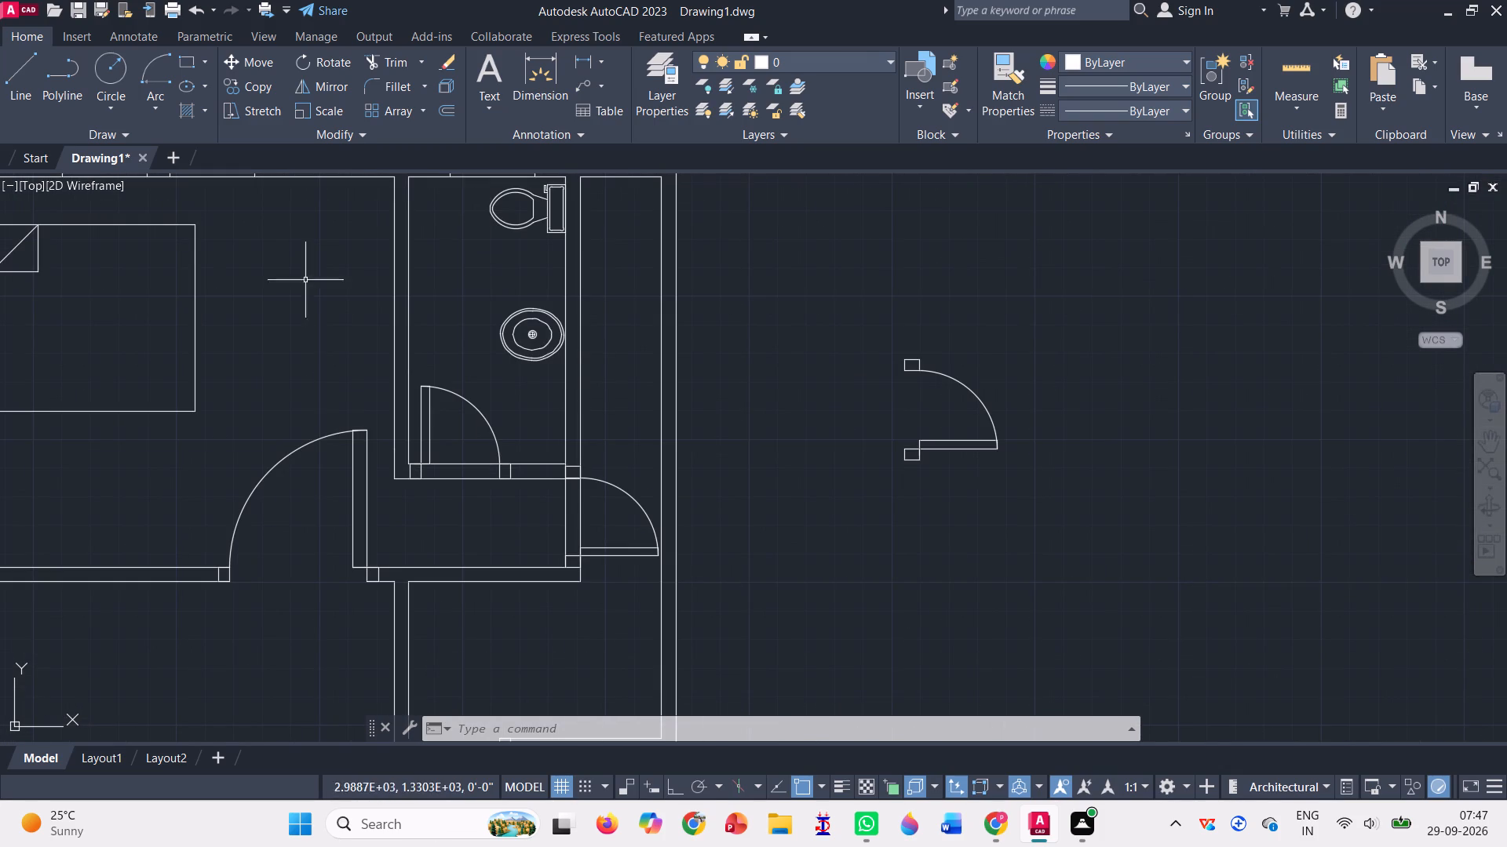
{"action": "scroll", "coordinate": [756, 323], "scroll_direction": "down", "scroll_amount": 2}
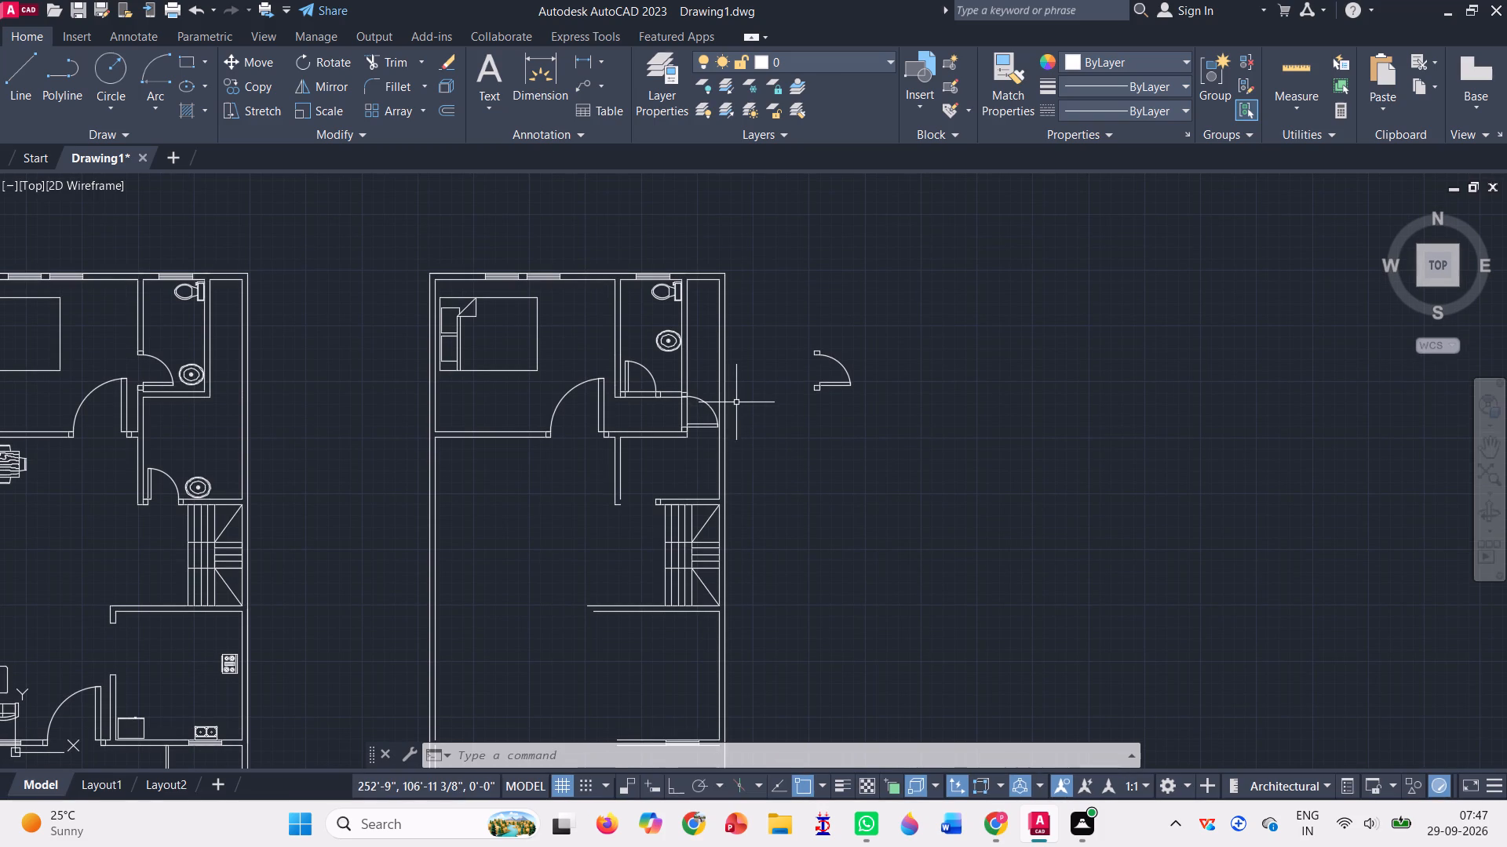
{"action": "left_click", "coordinate": [28, 81]}
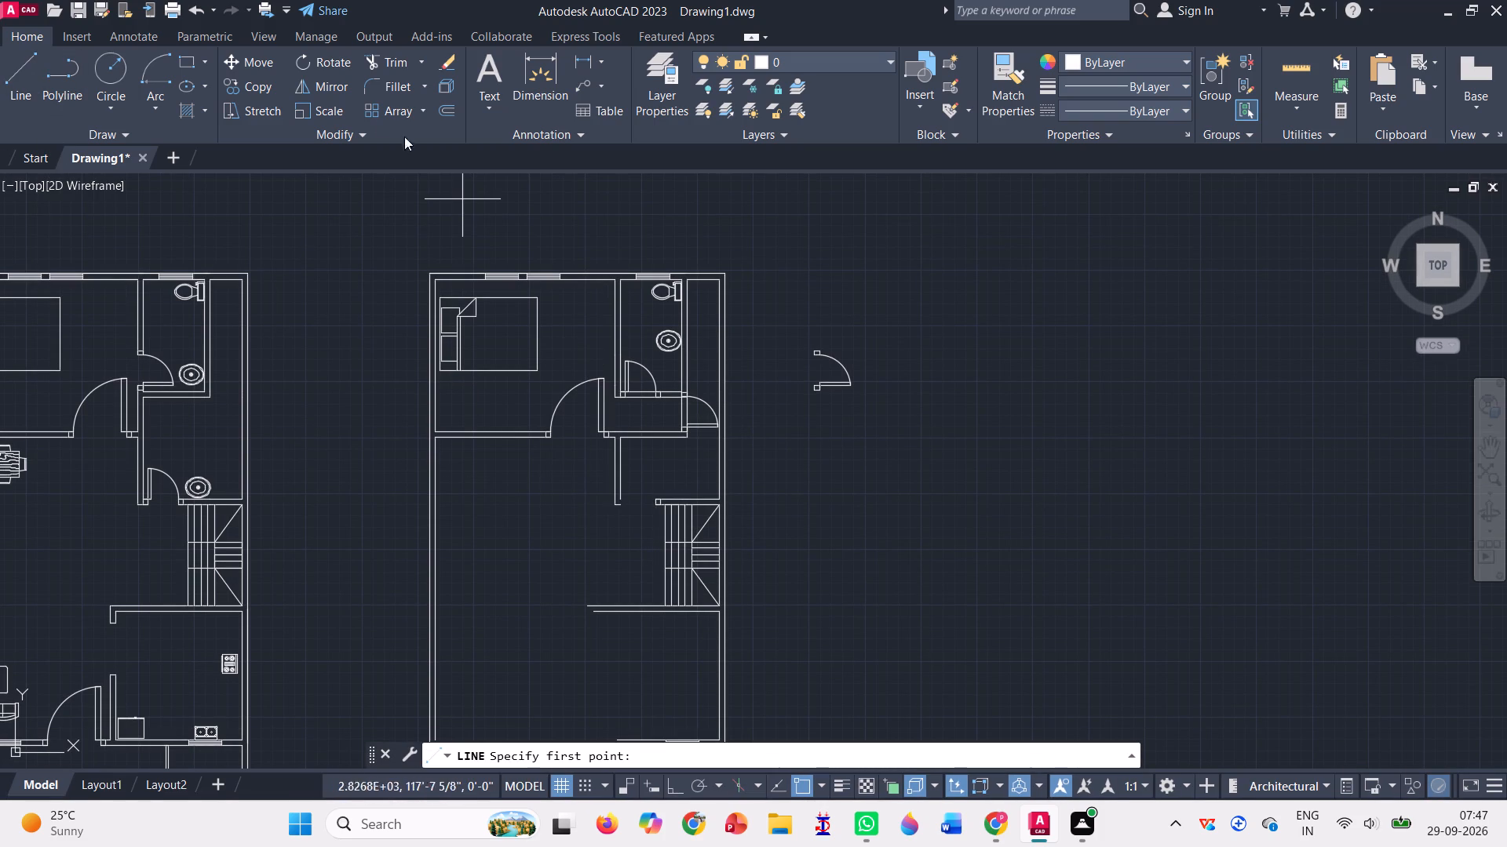
{"action": "left_click", "coordinate": [247, 60]}
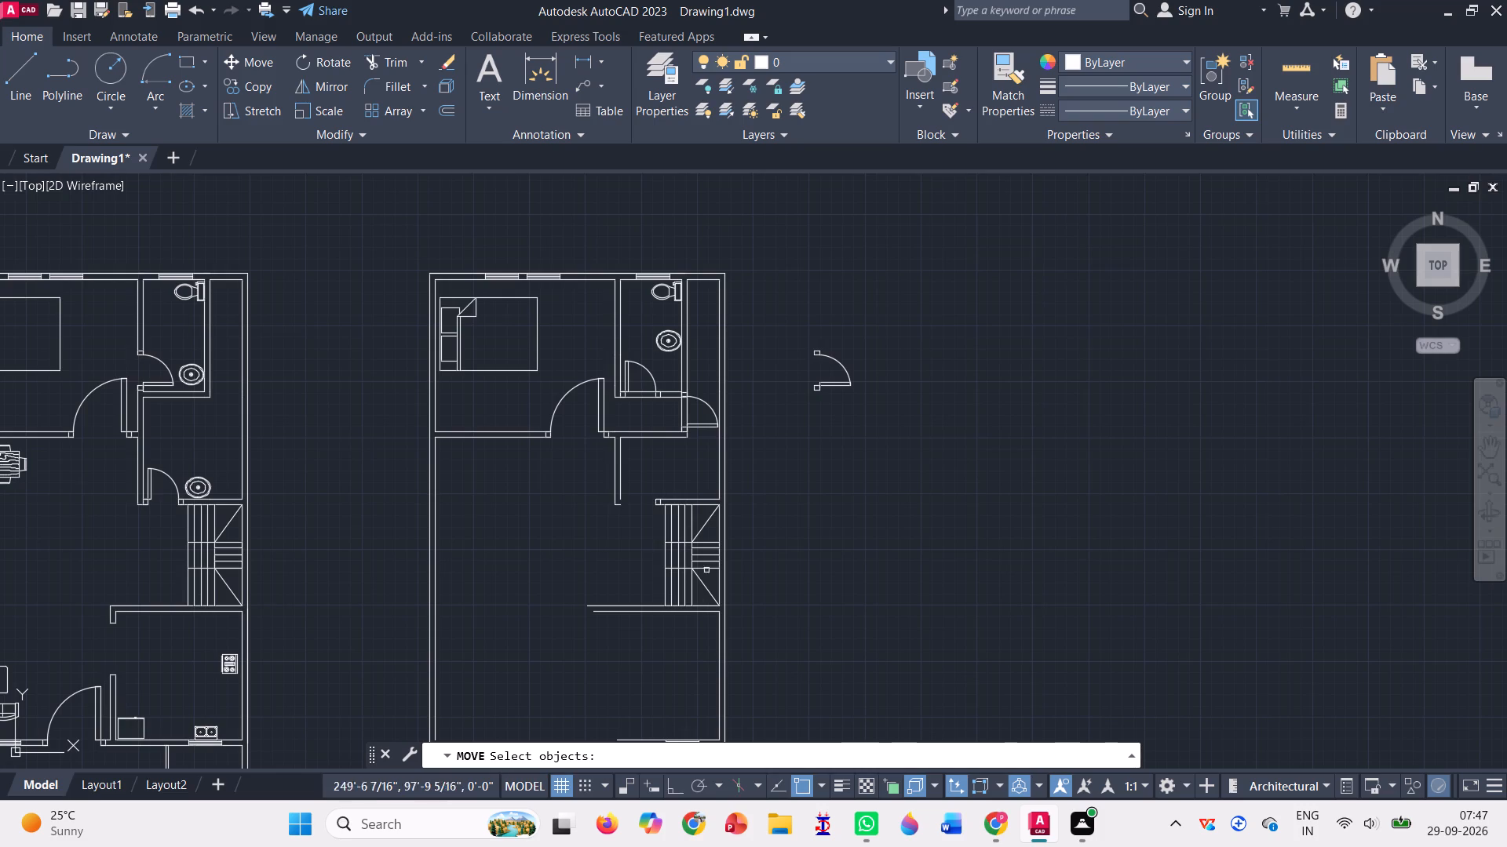
{"action": "scroll", "coordinate": [702, 622], "scroll_direction": "up", "scroll_amount": 2}
{"action": "left_click_drag", "start_coordinate": [536, 294], "coordinate": [578, 280]}
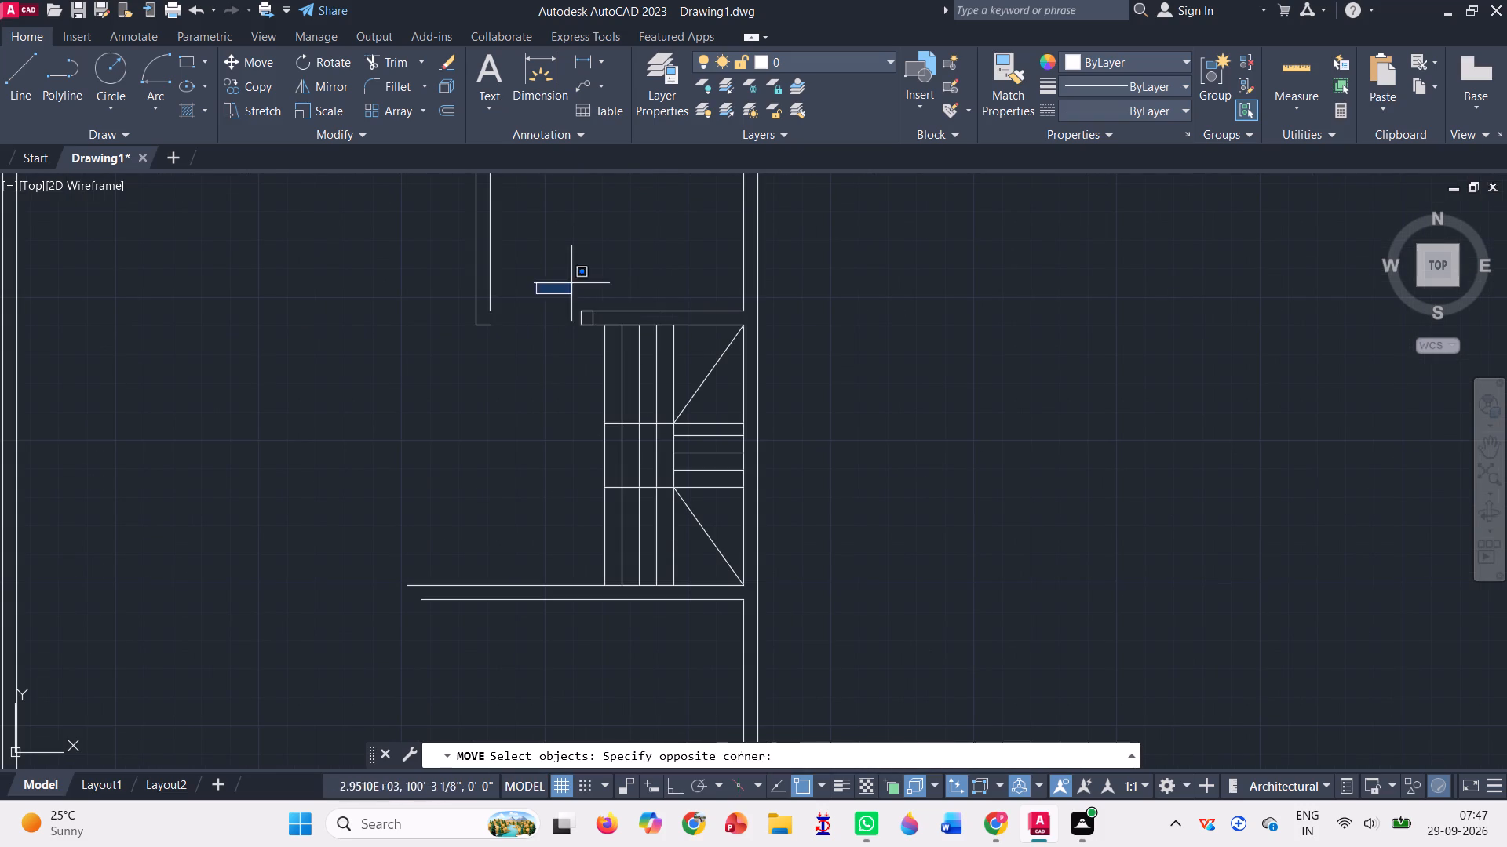
{"action": "left_click_drag", "start_coordinate": [578, 280], "coordinate": [750, 358]}
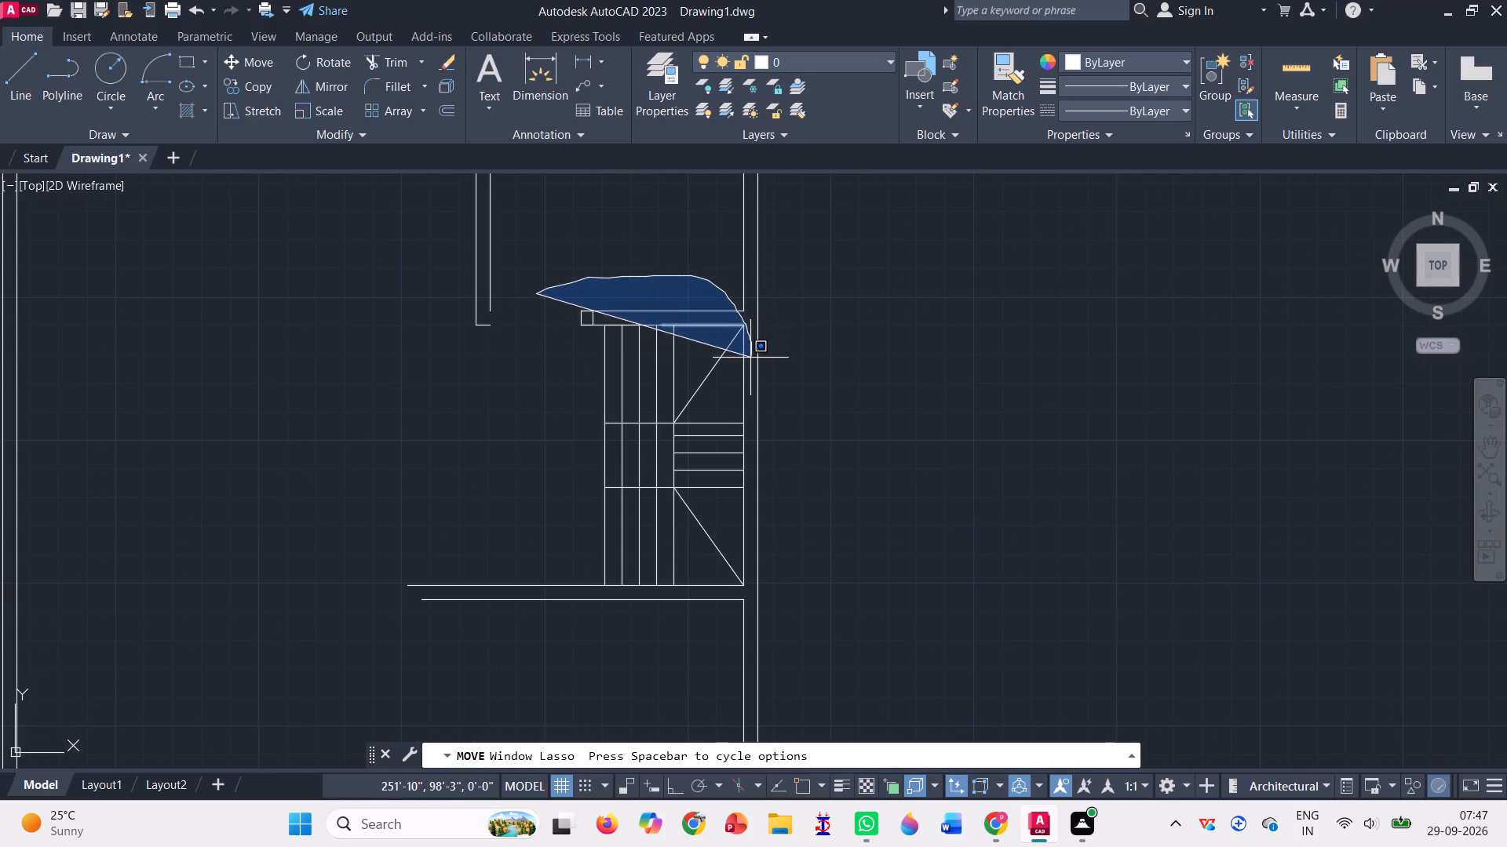
{"action": "left_click_drag", "start_coordinate": [750, 358], "coordinate": [772, 477]}
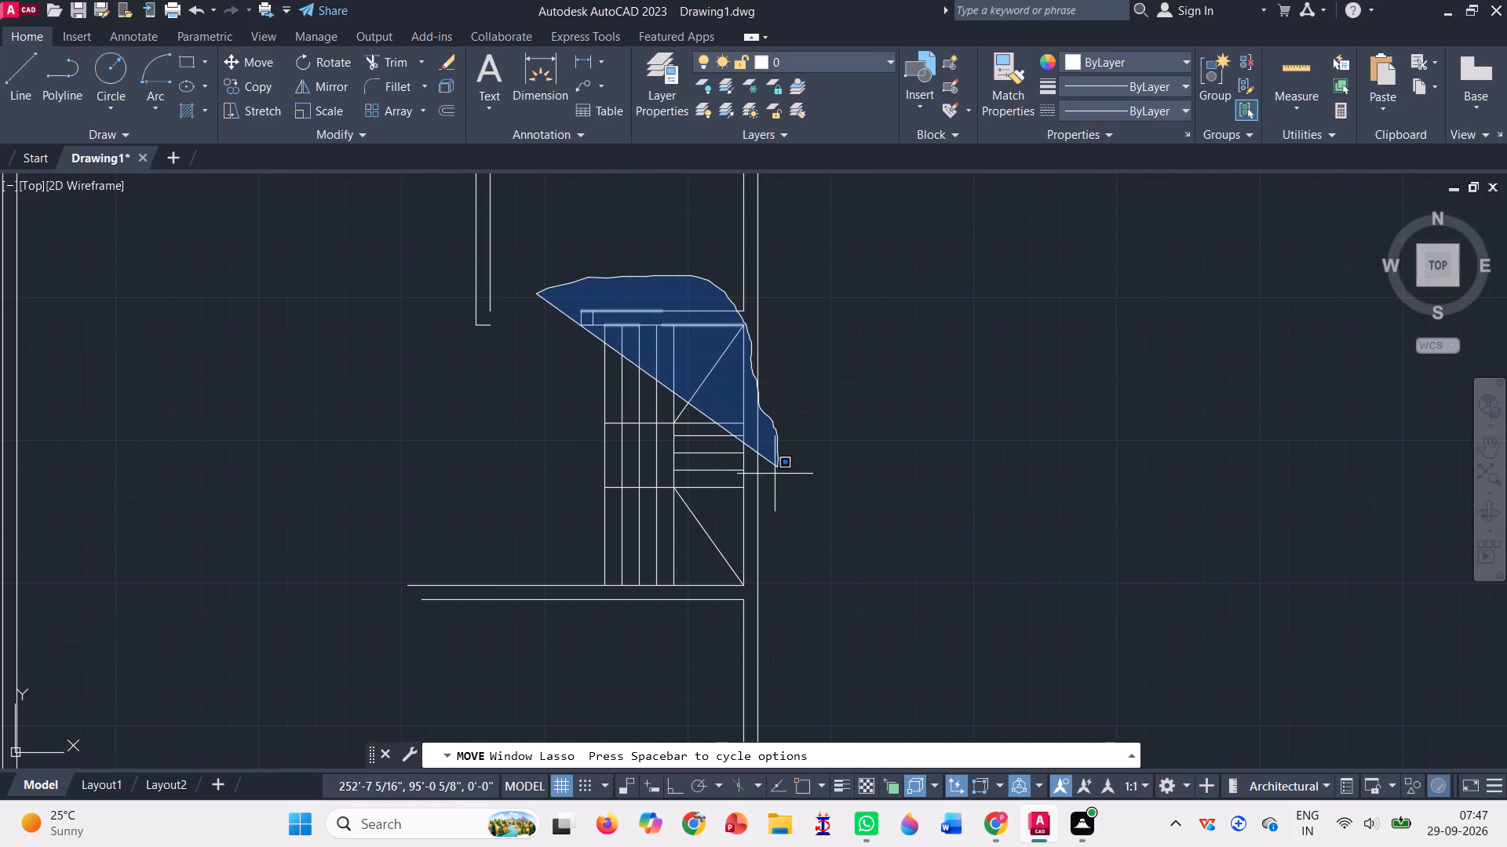
{"action": "left_click_drag", "start_coordinate": [772, 477], "coordinate": [703, 580]}
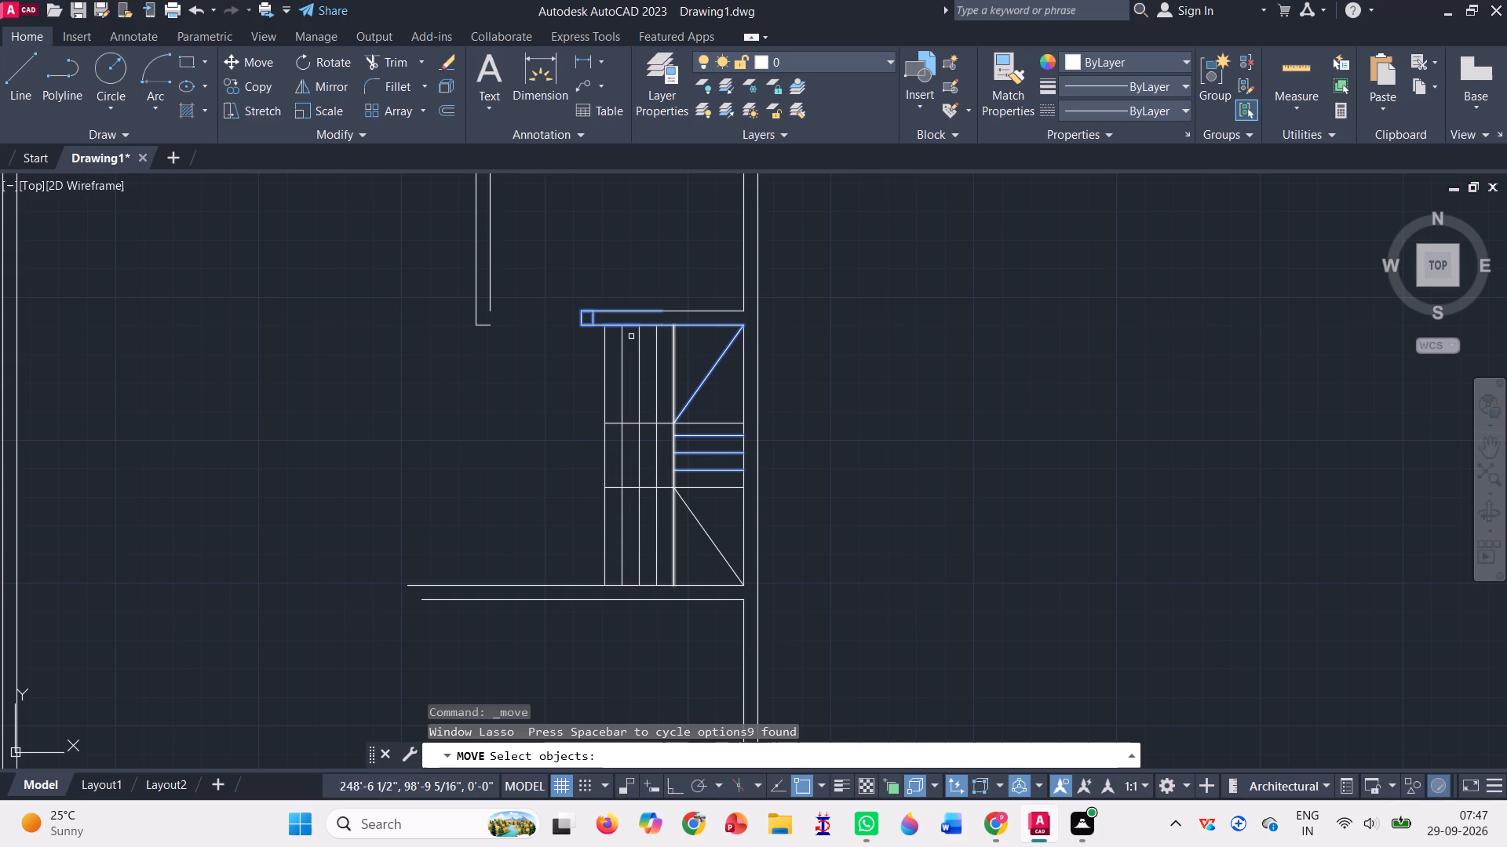
{"action": "left_click_drag", "start_coordinate": [560, 333], "coordinate": [722, 499]}
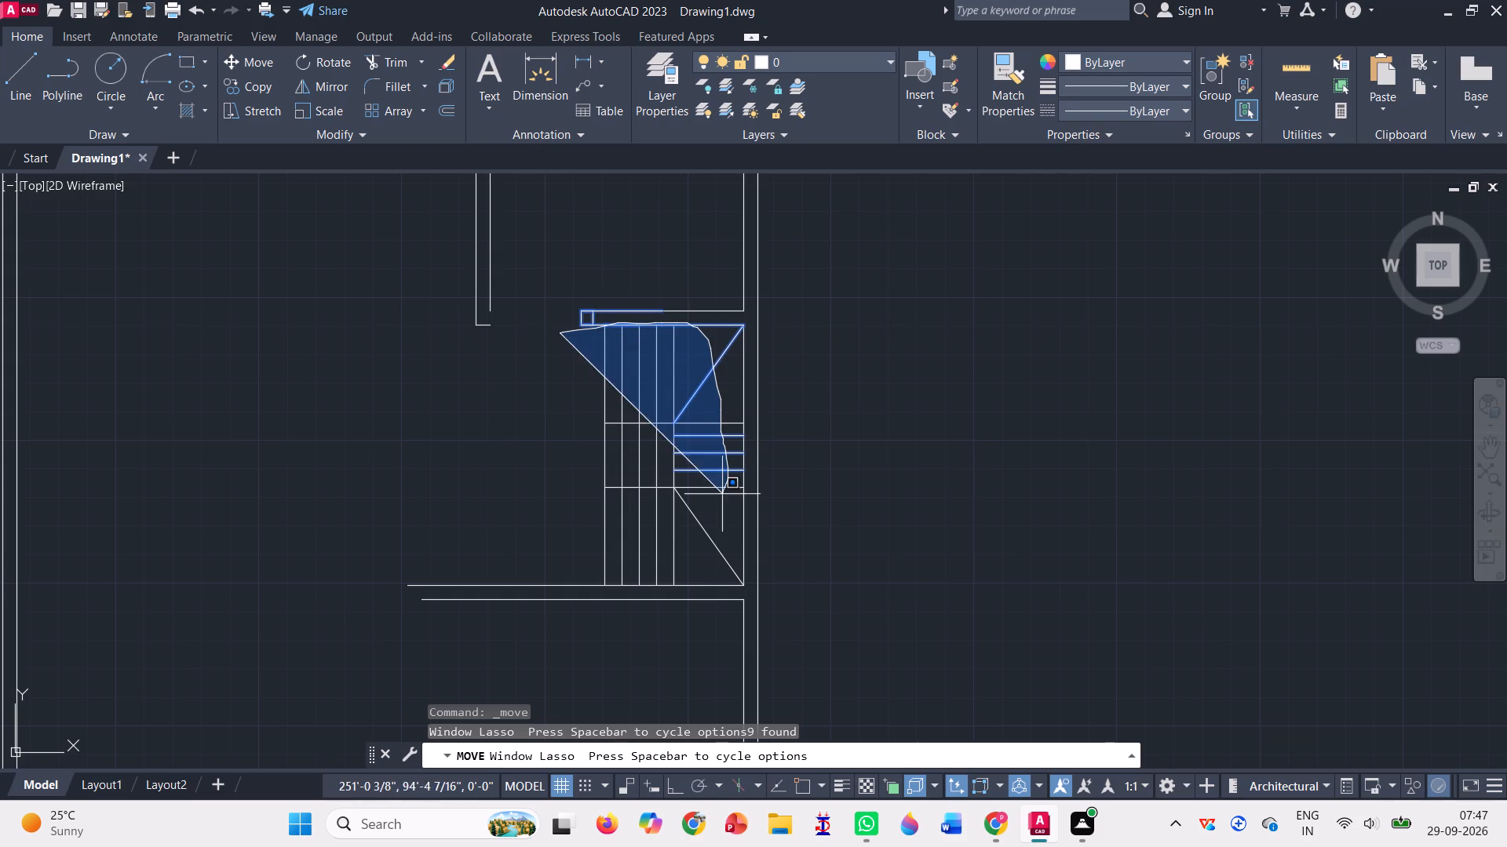
{"action": "left_click_drag", "start_coordinate": [722, 499], "coordinate": [579, 590]}
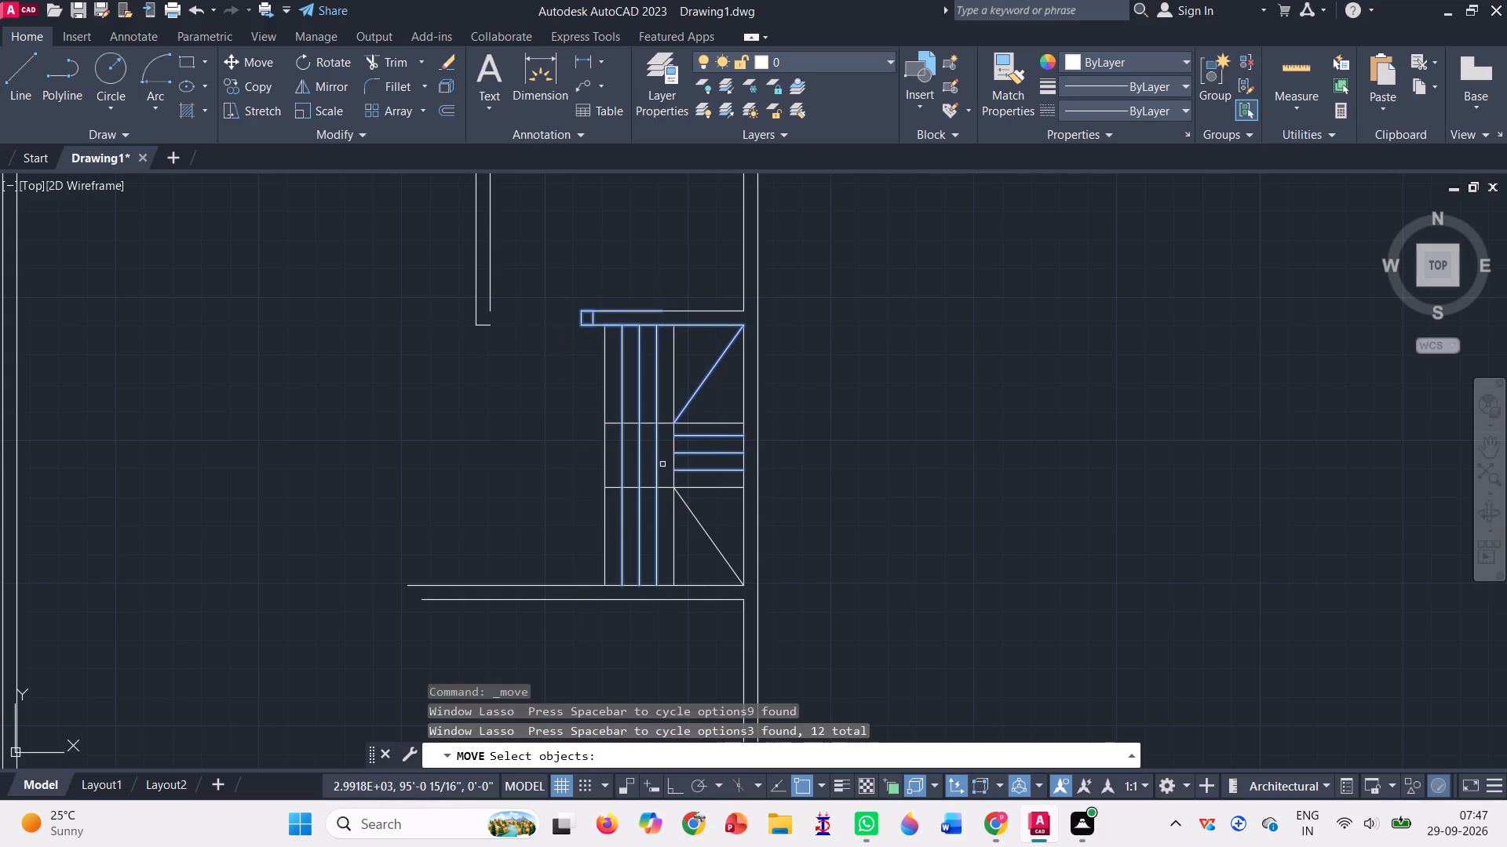
{"action": "scroll", "coordinate": [646, 397], "scroll_direction": "up", "scroll_amount": 1}
{"action": "left_click", "coordinate": [577, 359]}
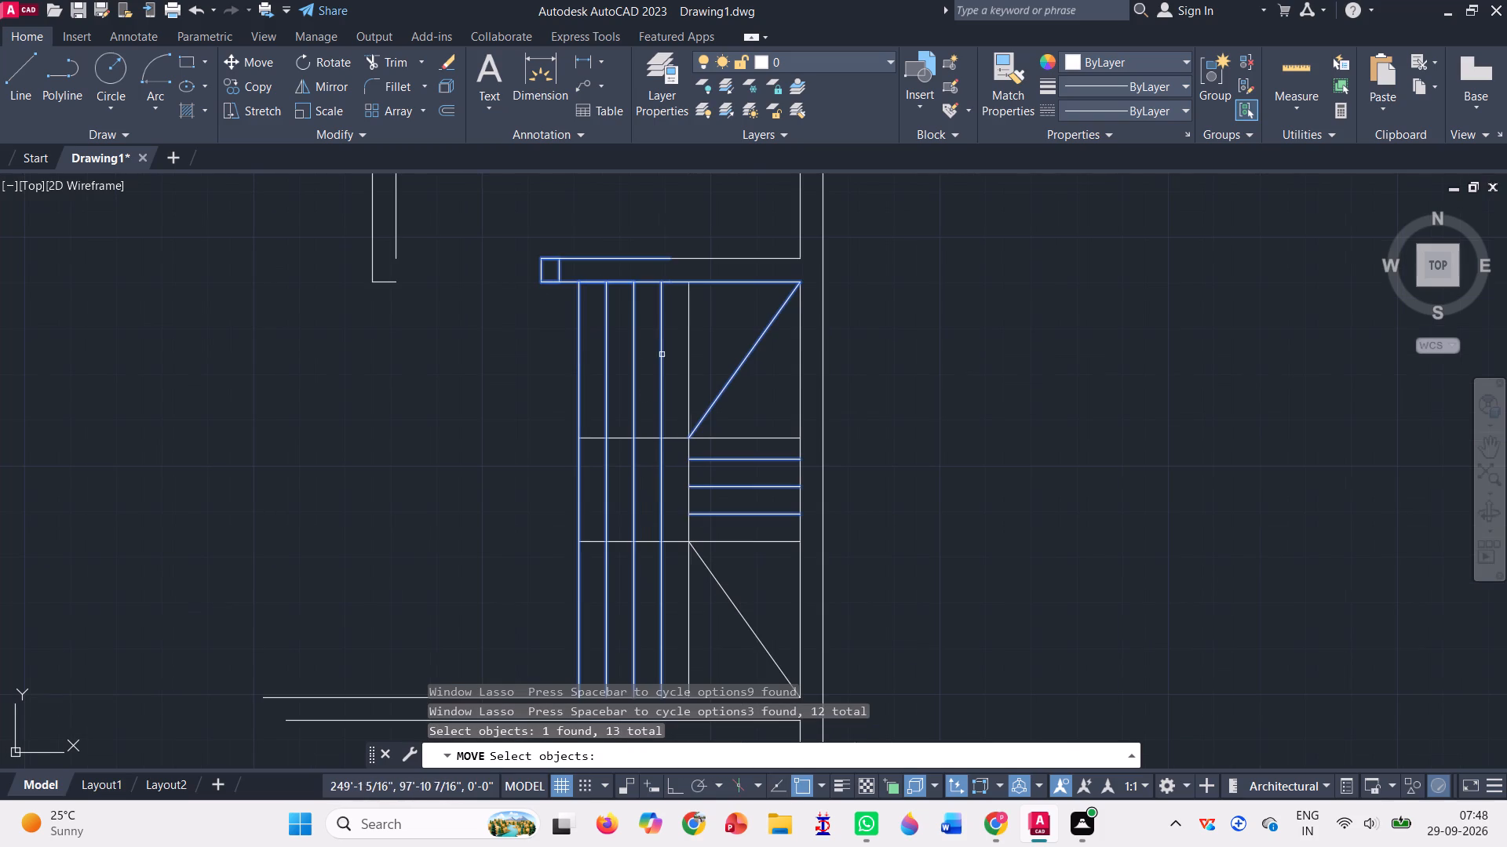
{"action": "left_click", "coordinate": [694, 342]}
{"action": "left_click", "coordinate": [670, 354]}
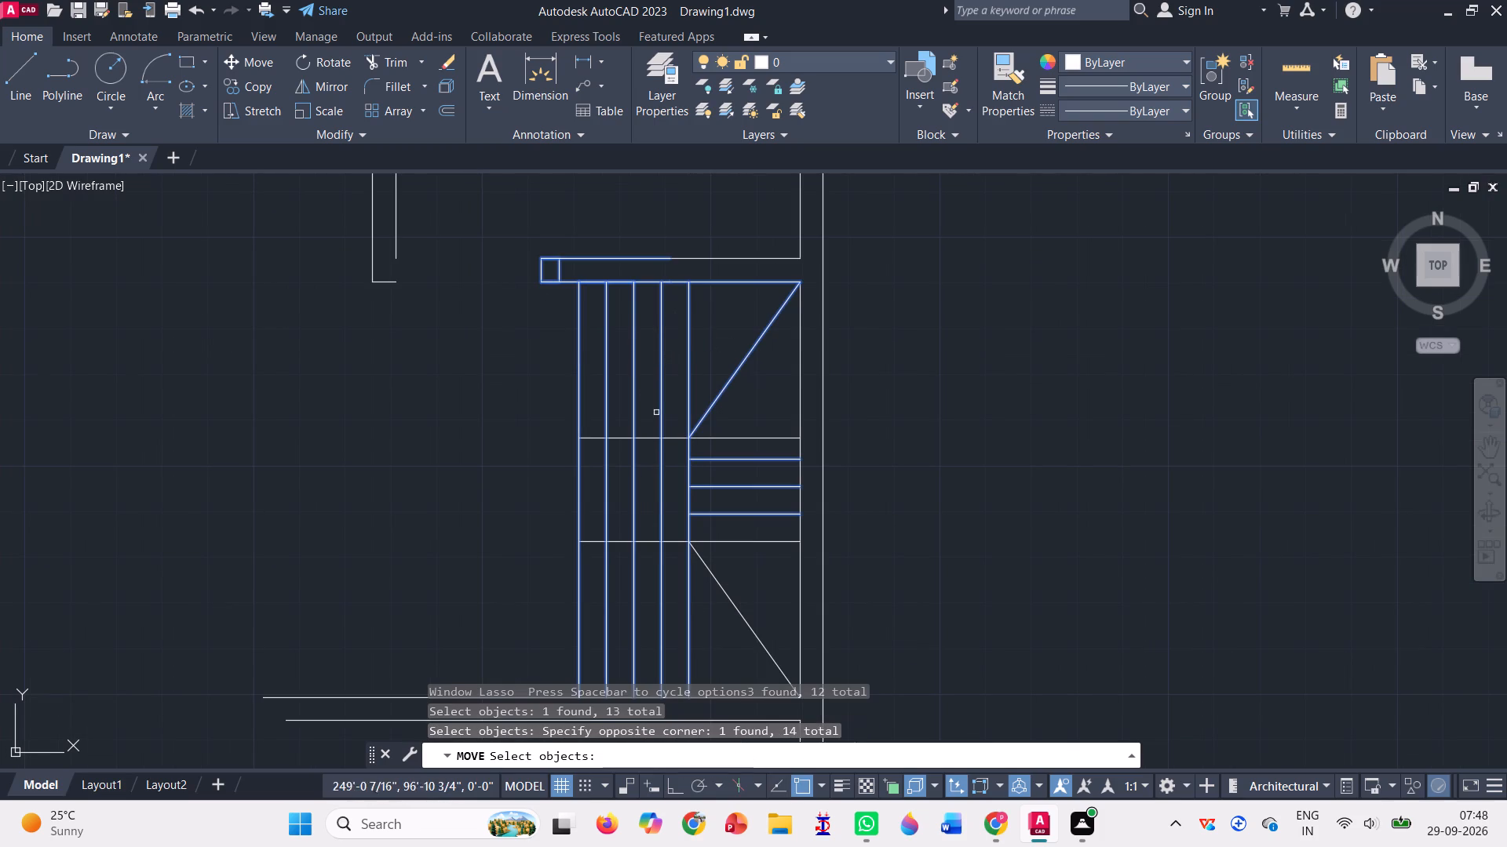
{"action": "left_click", "coordinate": [644, 440]}
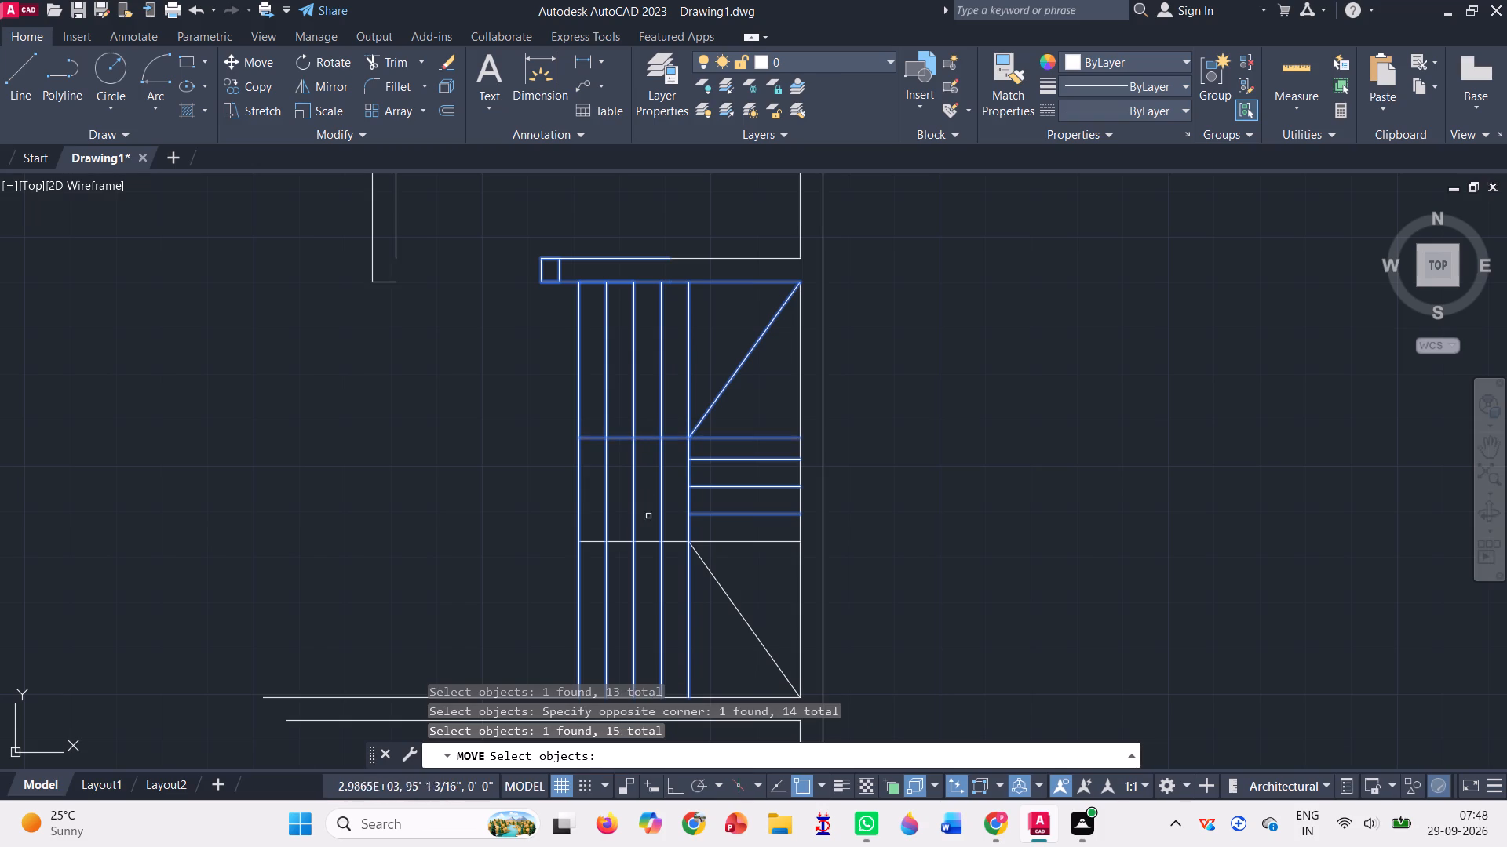
{"action": "left_click", "coordinate": [645, 541]}
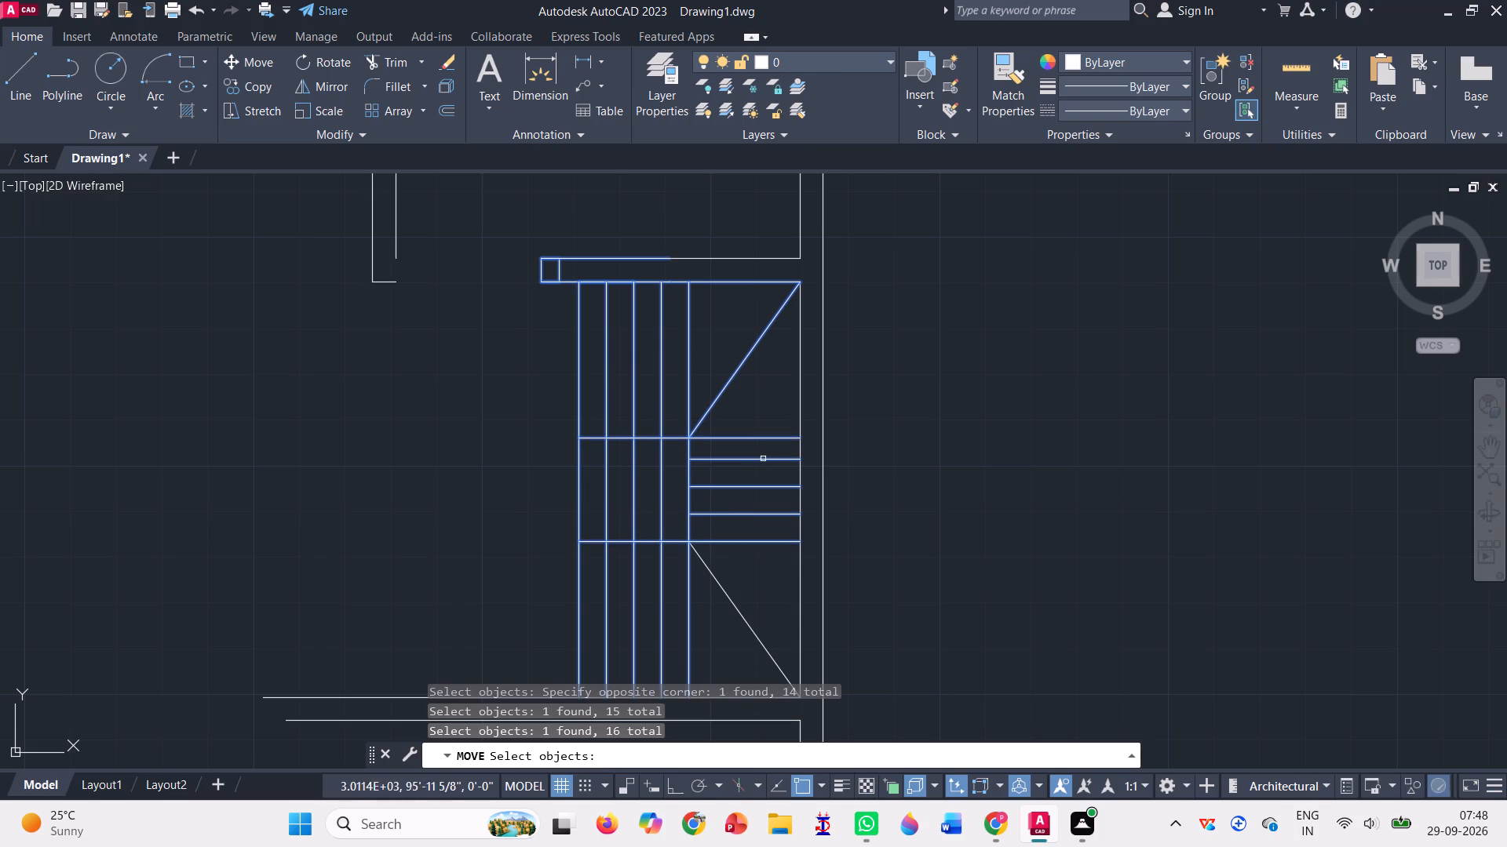
{"action": "left_click", "coordinate": [721, 589]}
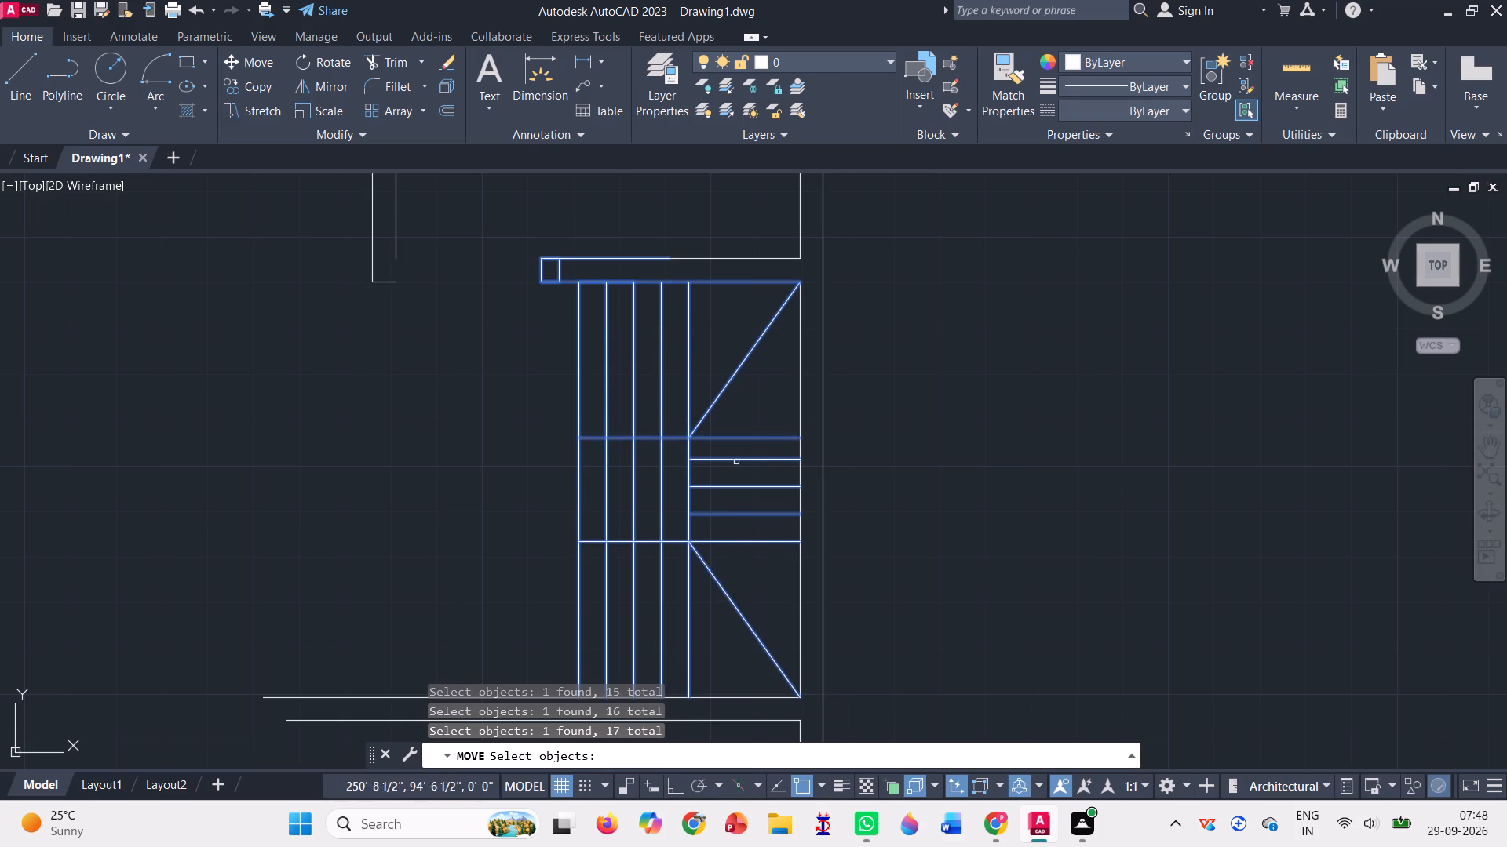
{"action": "left_click", "coordinate": [705, 256]}
{"action": "scroll", "coordinate": [690, 292], "scroll_direction": "down", "scroll_amount": 1}
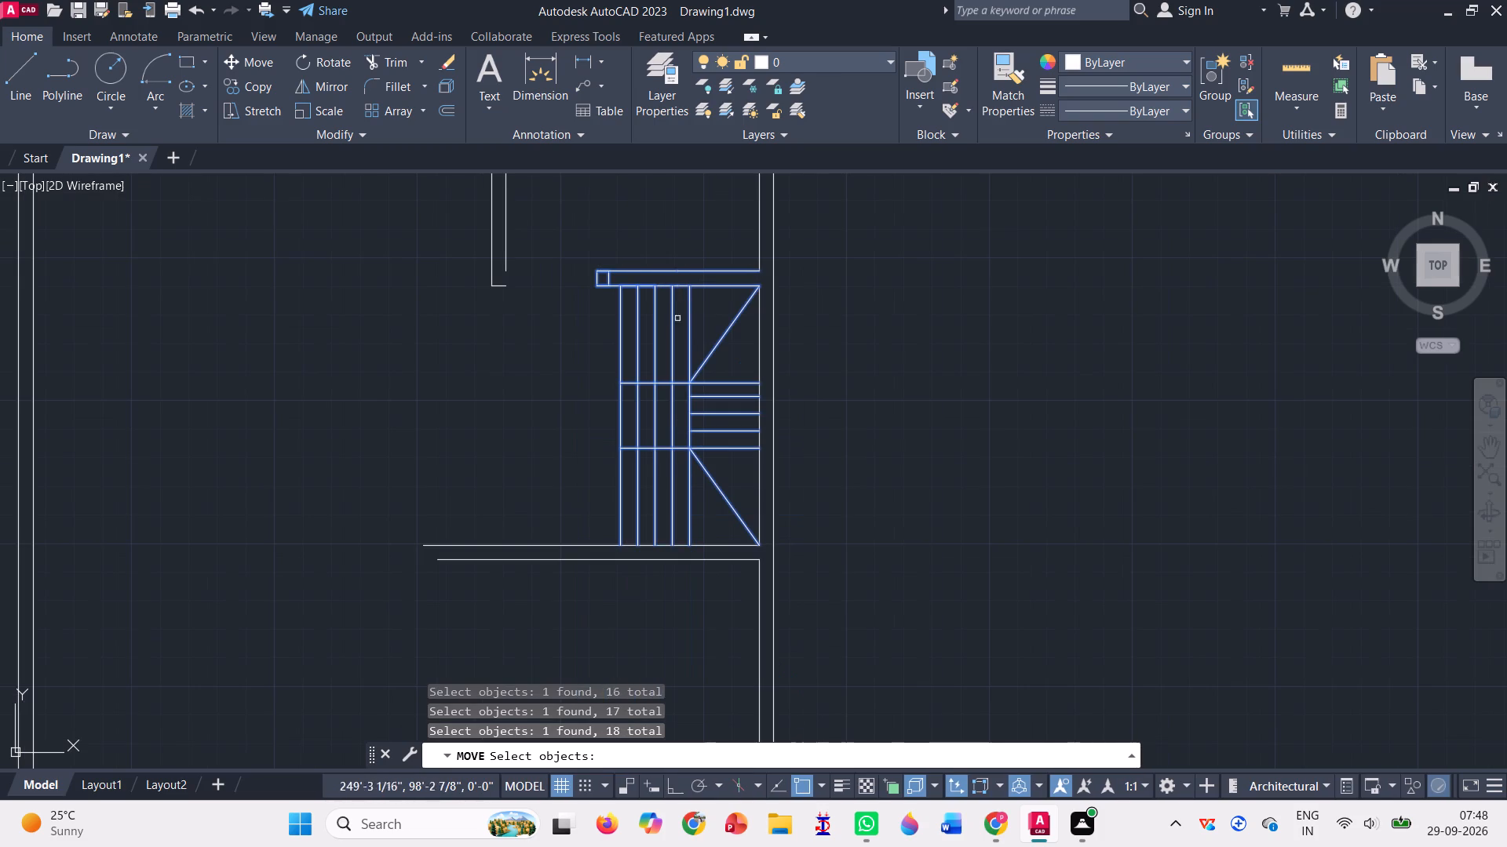
{"action": "scroll", "coordinate": [616, 538], "scroll_direction": "up", "scroll_amount": 1}
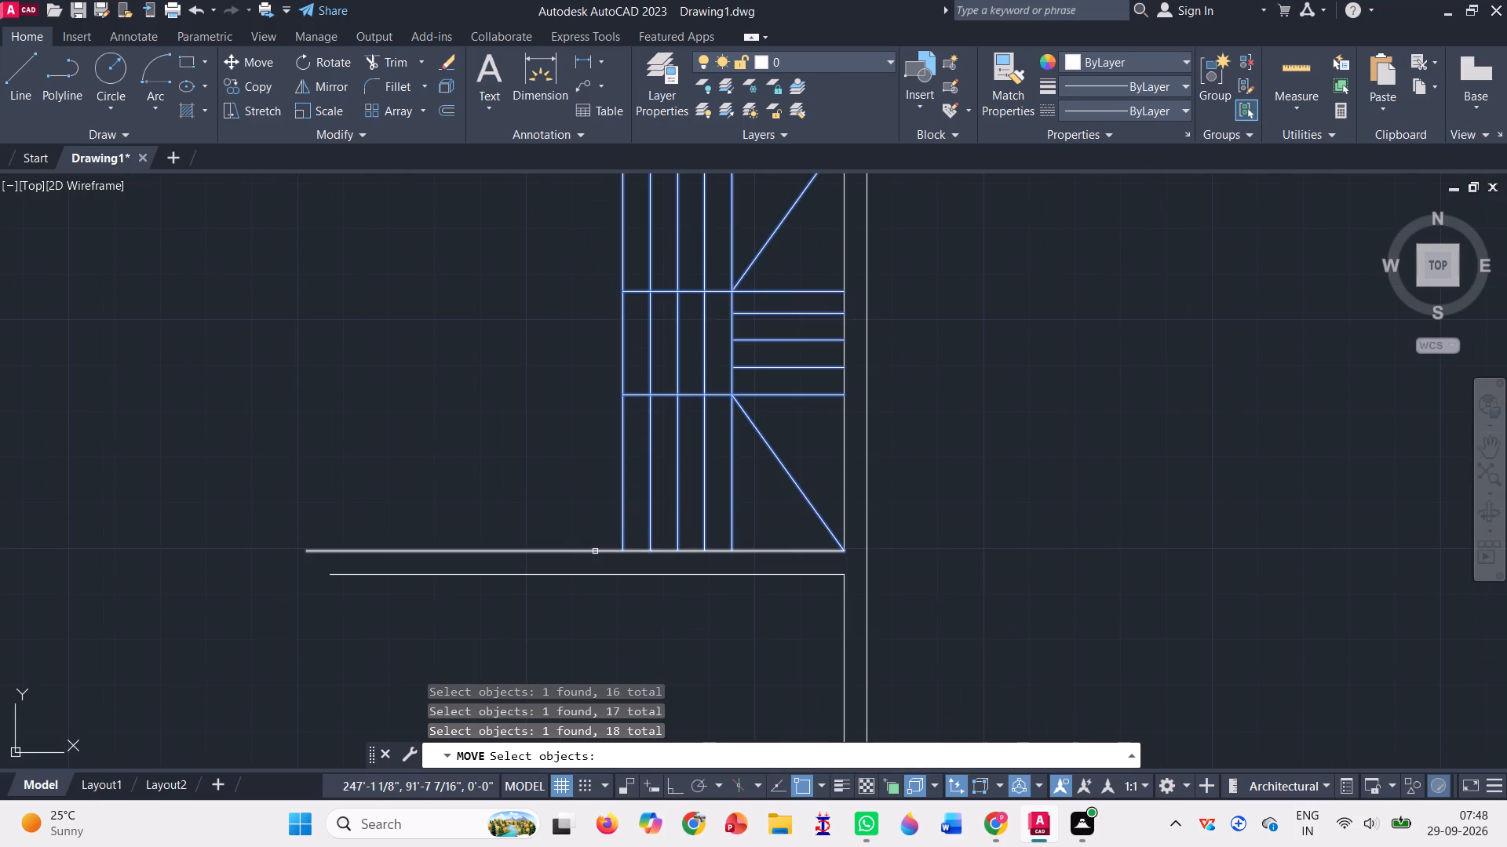
{"action": "left_click", "coordinate": [595, 551]}
{"action": "left_click", "coordinate": [567, 580]}
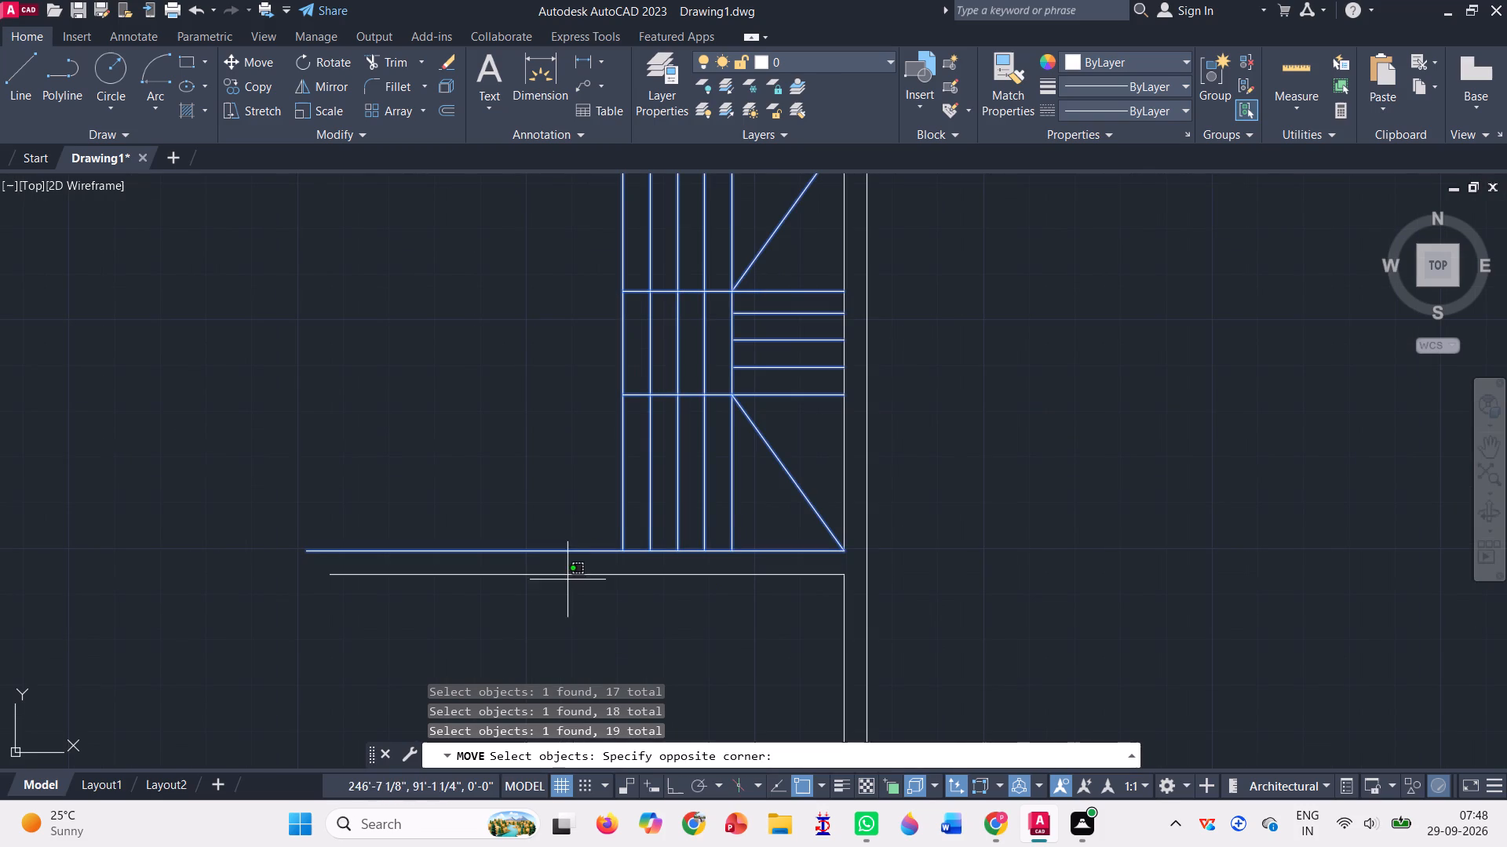
{"action": "left_click", "coordinate": [575, 562]}
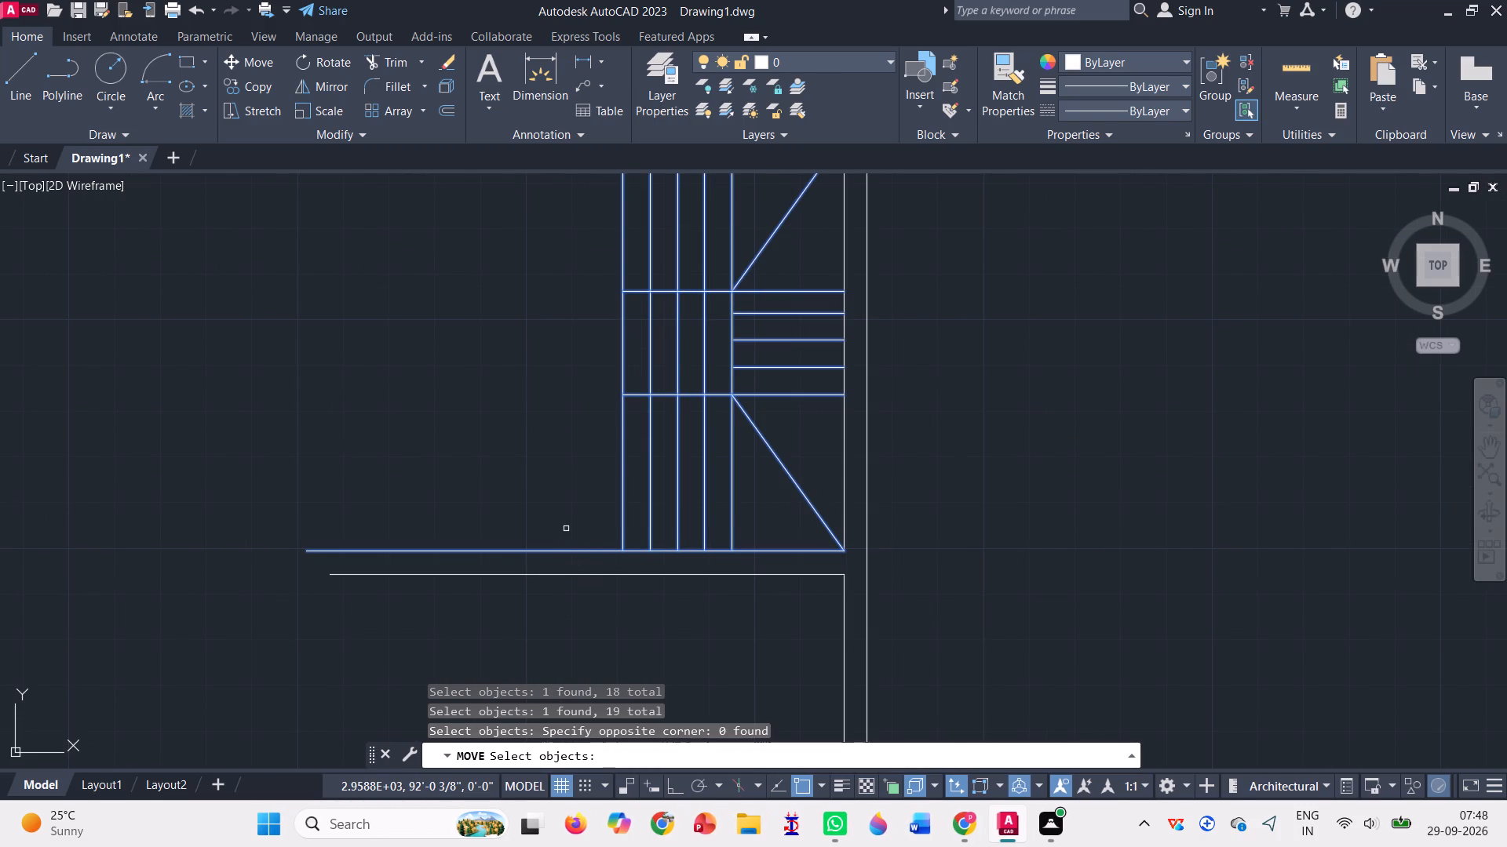
{"action": "left_click", "coordinate": [576, 573]}
{"action": "key", "text": "Return"}
{"action": "scroll", "coordinate": [779, 378], "scroll_direction": "down", "scroll_amount": 2}
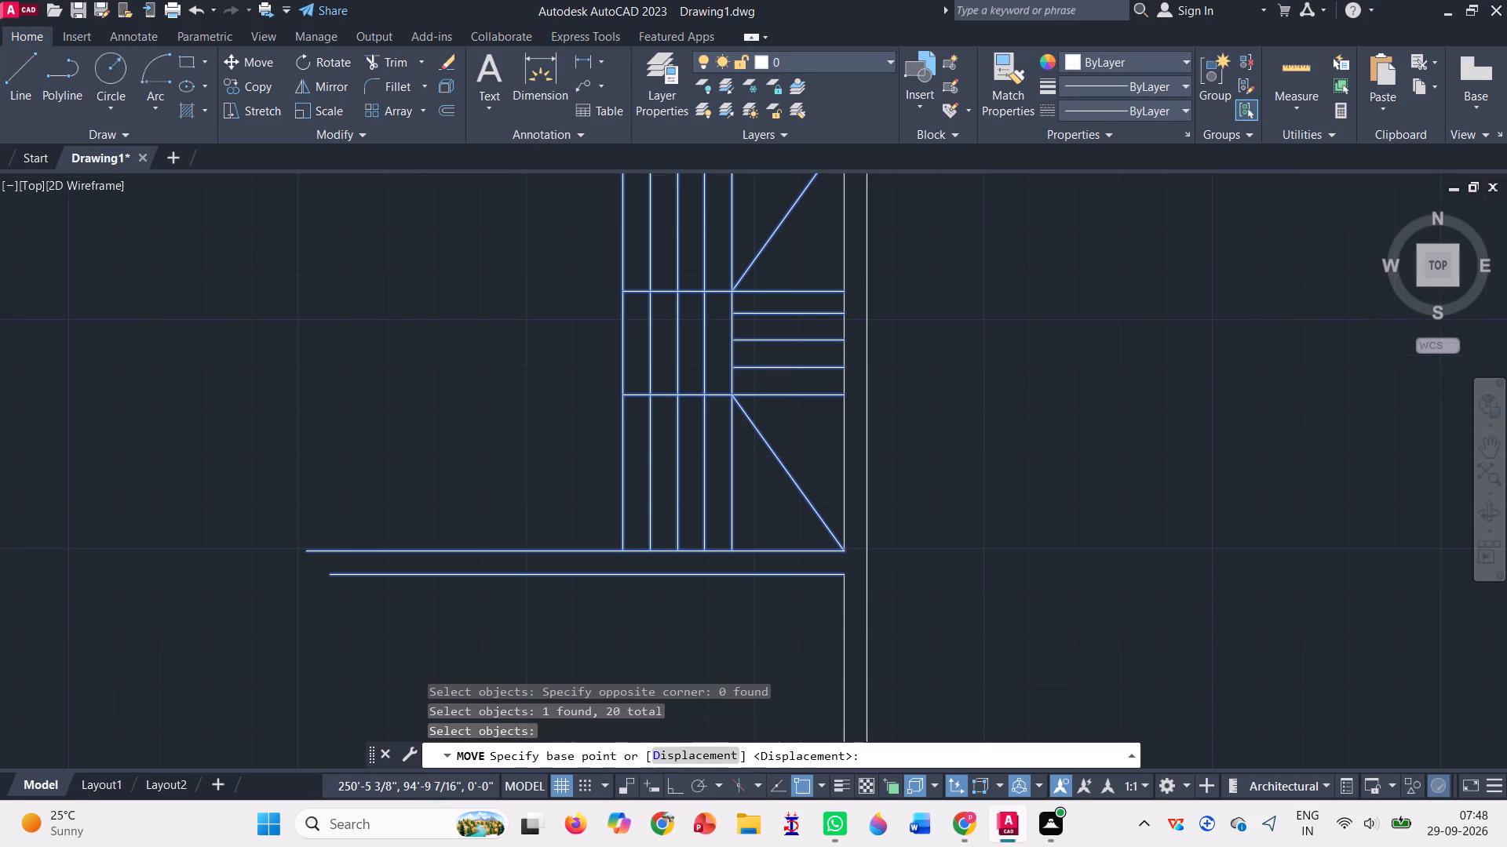
{"action": "scroll", "coordinate": [779, 378], "scroll_direction": "down", "scroll_amount": 1}
{"action": "scroll", "coordinate": [807, 311], "scroll_direction": "up", "scroll_amount": 2}
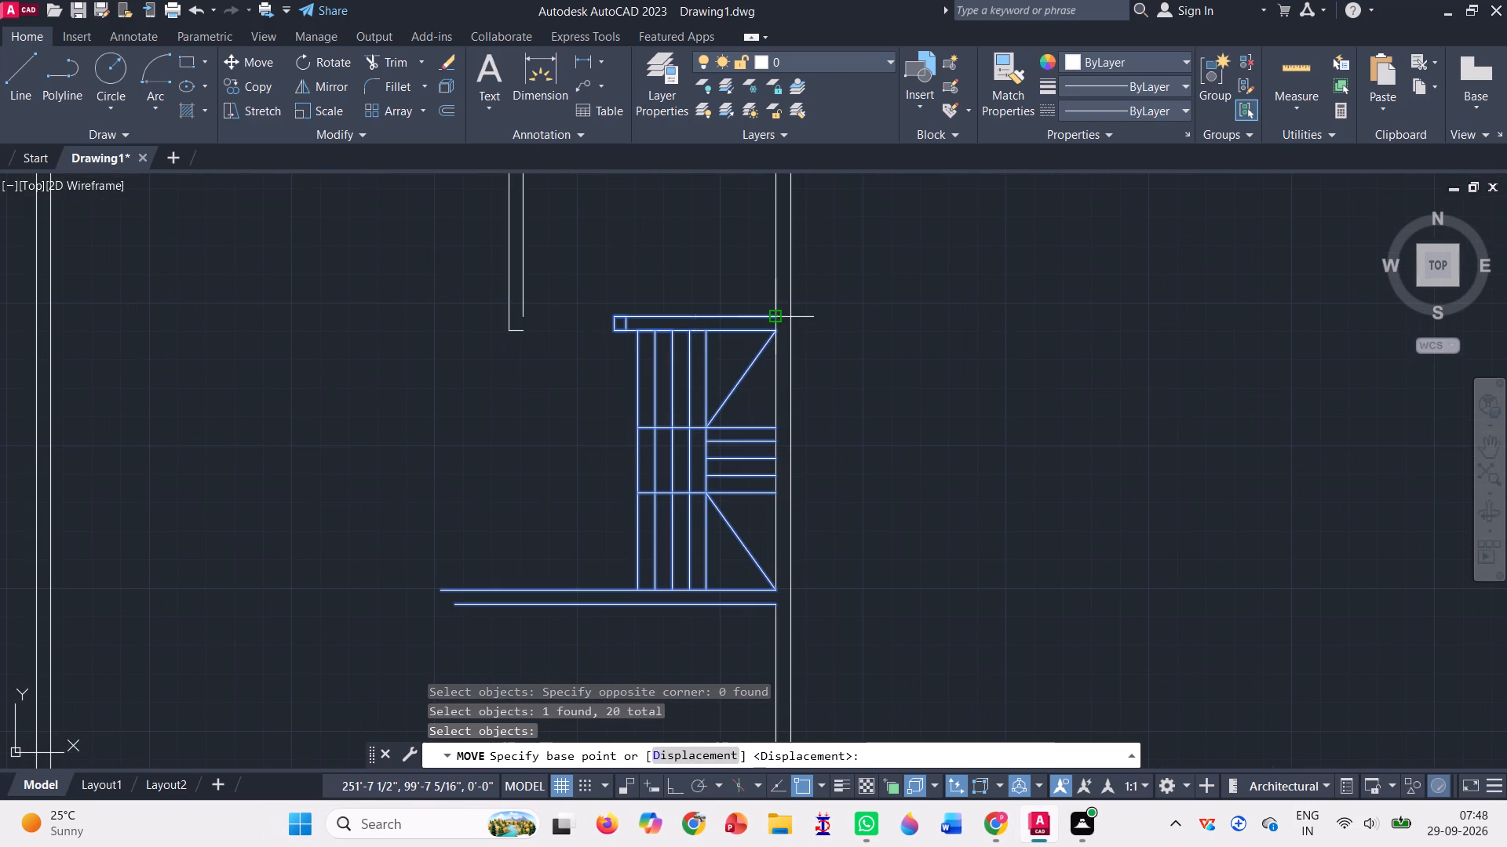
{"action": "left_click", "coordinate": [775, 312]}
{"action": "scroll", "coordinate": [775, 312], "scroll_direction": "down", "scroll_amount": 2}
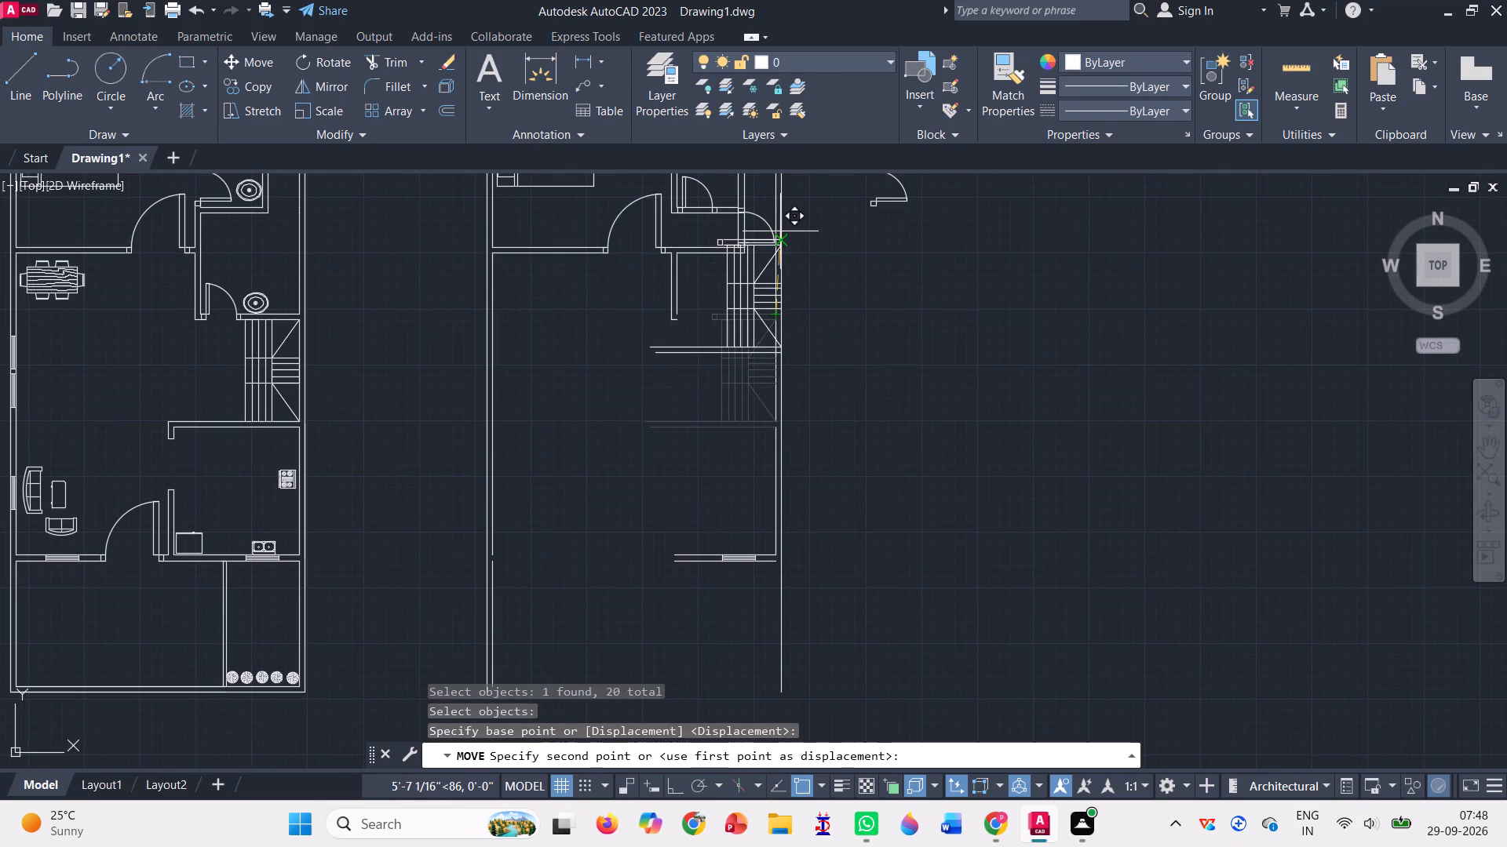
{"action": "scroll", "coordinate": [780, 231], "scroll_direction": "up", "scroll_amount": 2}
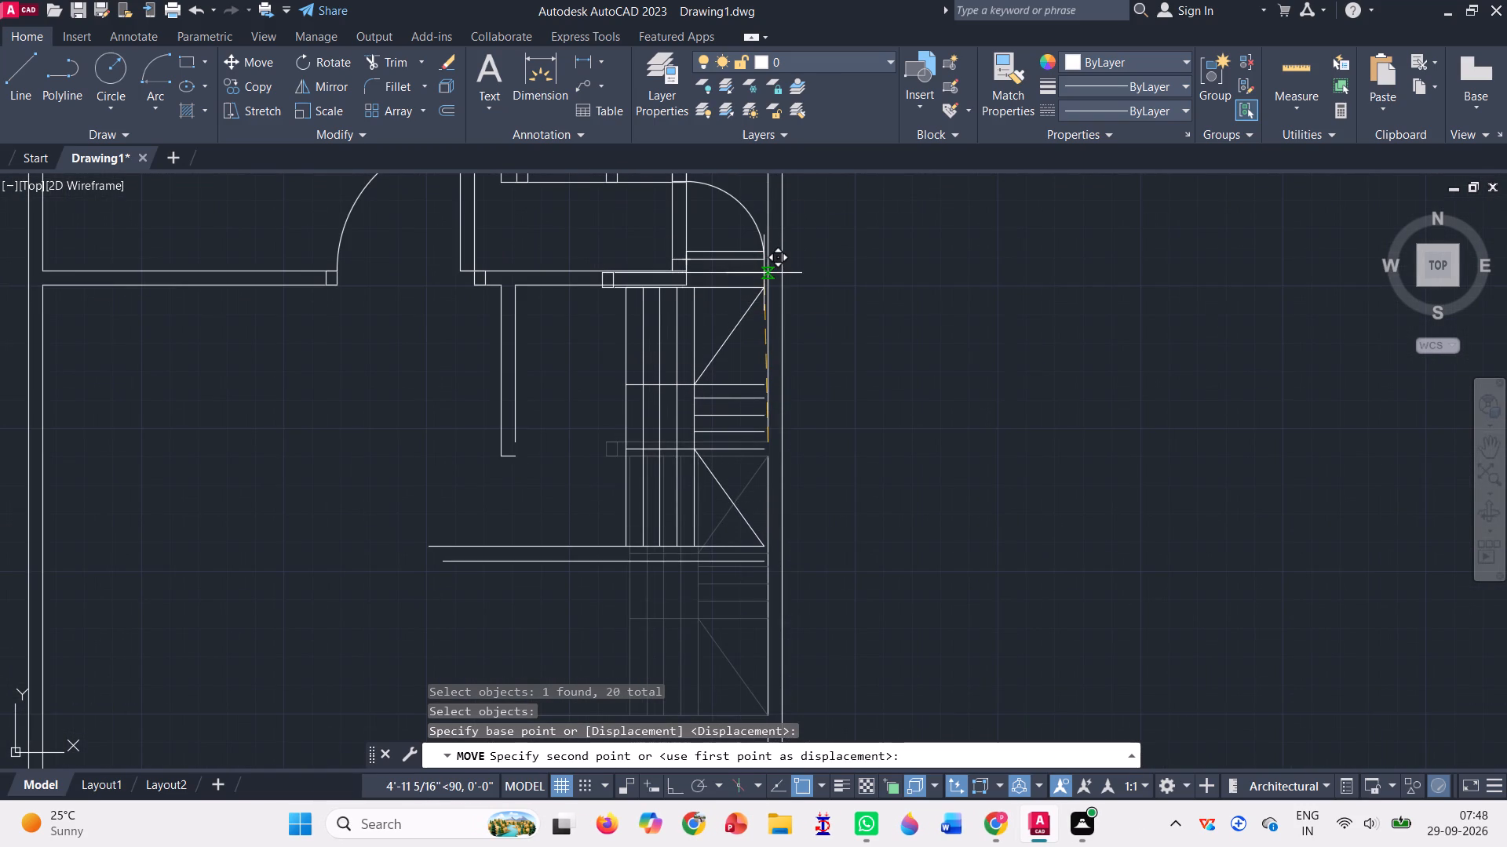
{"action": "scroll", "coordinate": [764, 273], "scroll_direction": "up", "scroll_amount": 2}
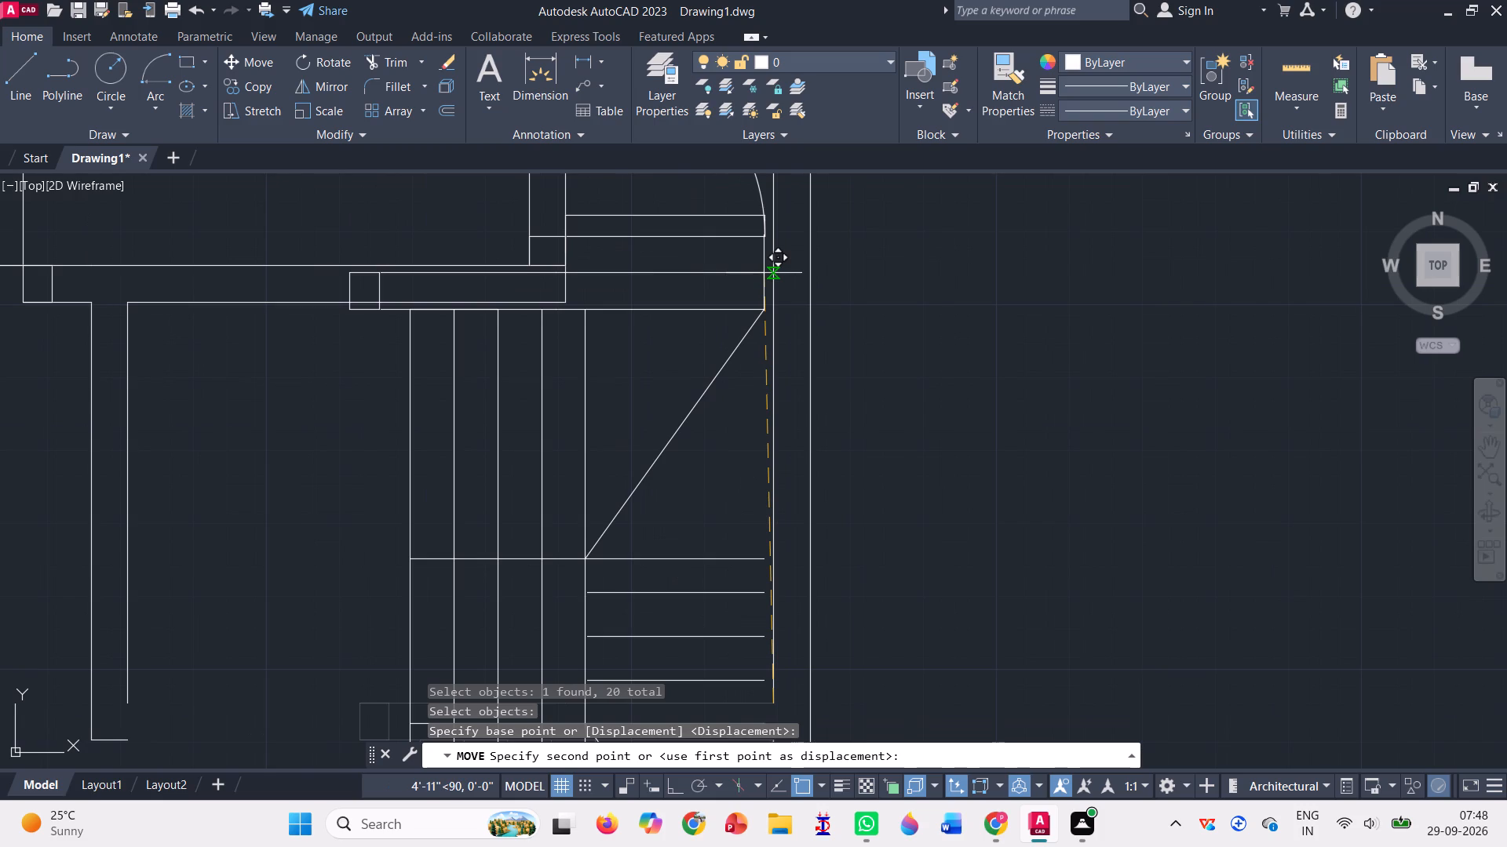
Place the moved staircase and its wall lines against the east outer wall's inner face, at the wall below the new door.
{"action": "left_click", "coordinate": [764, 267]}
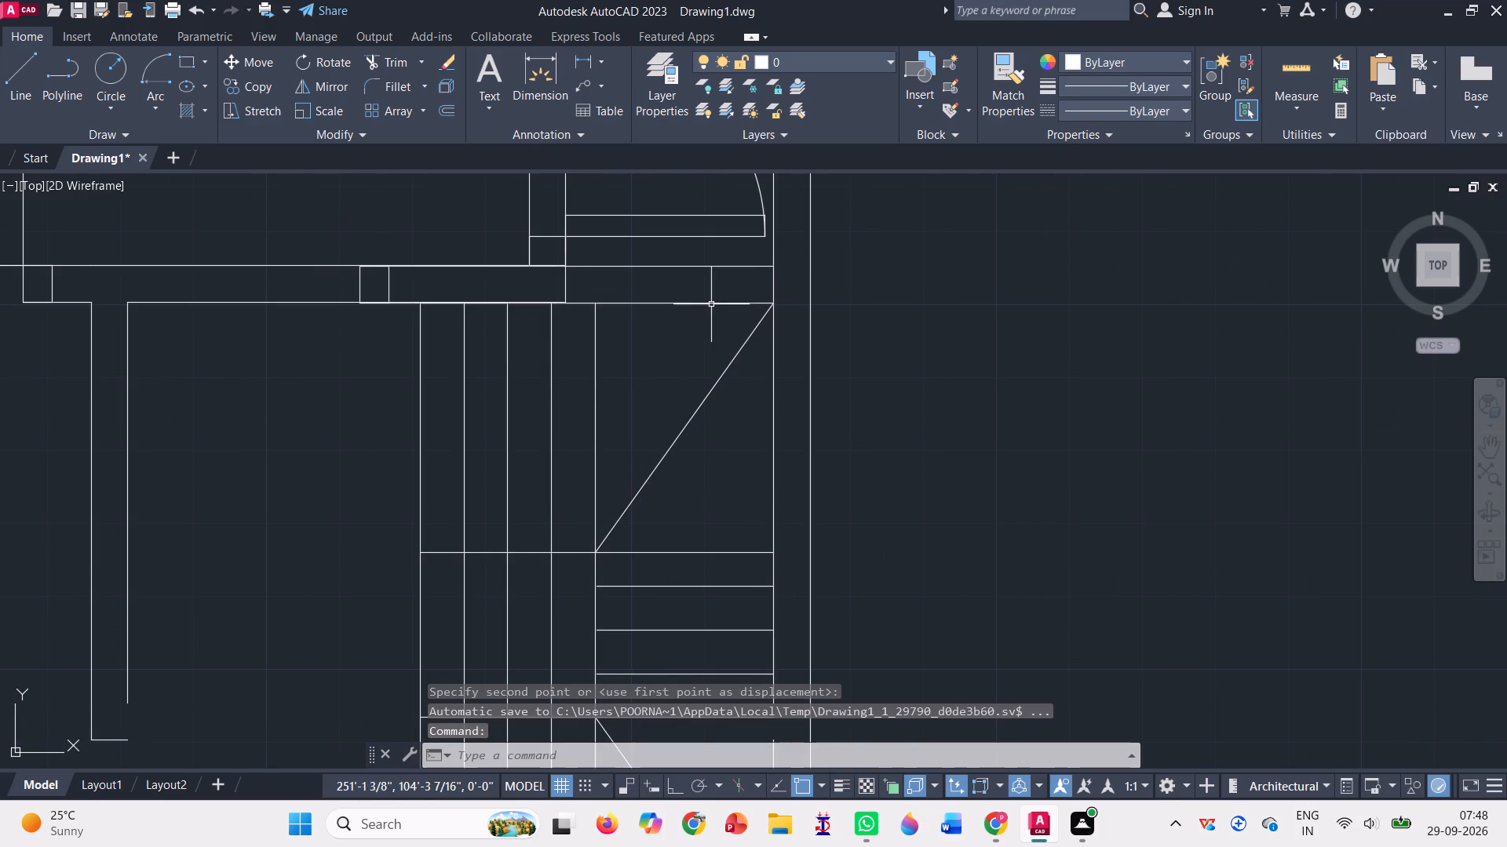
{"action": "key", "text": "Escape"}
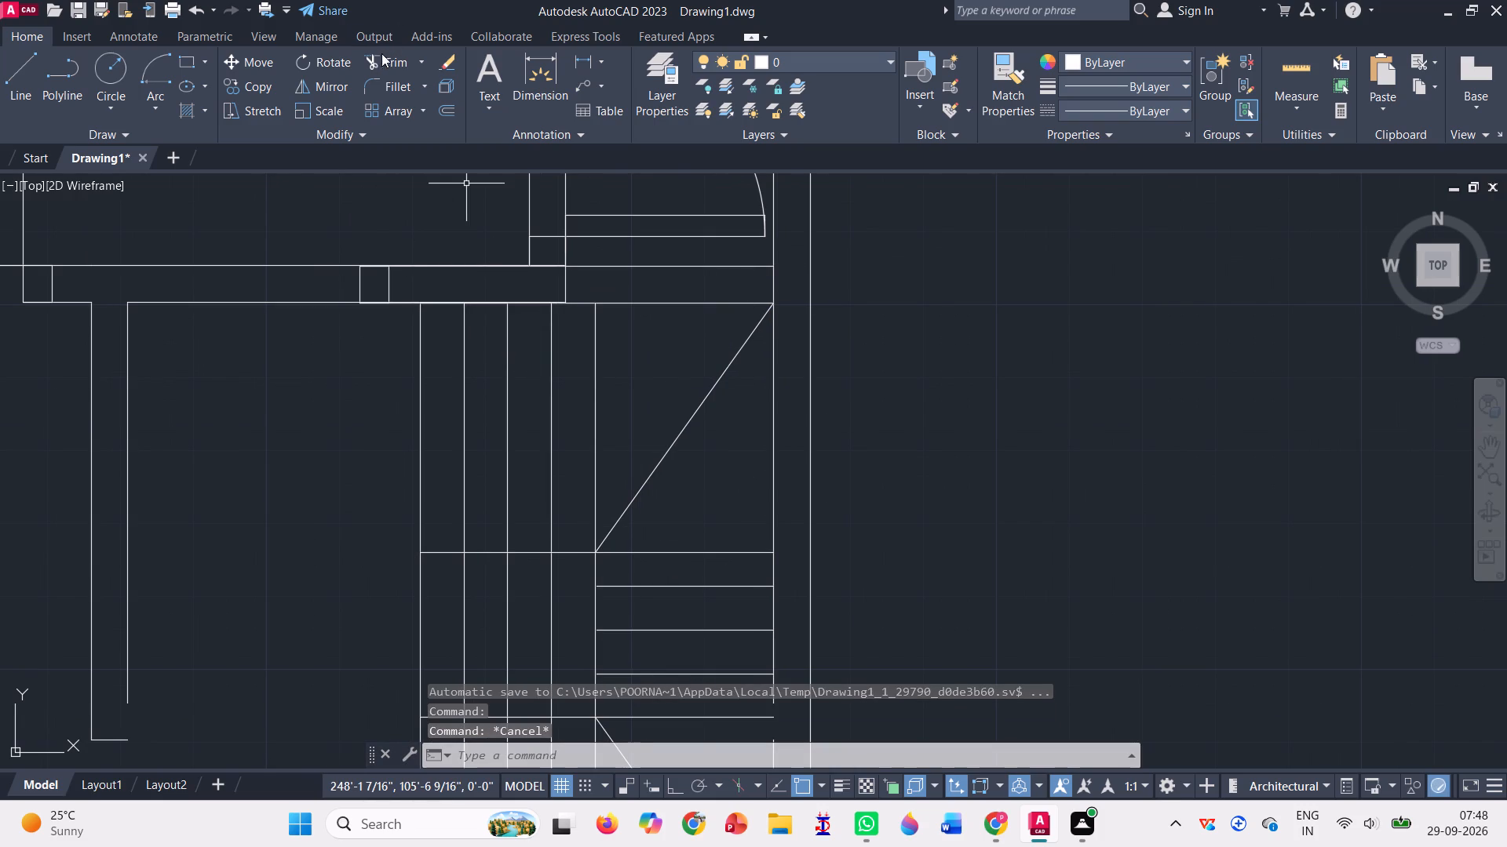
Trim the two short vertical jamb lines inside the wall above the copied plan's staircase.
{"action": "left_click", "coordinate": [378, 68]}
{"action": "scroll", "coordinate": [407, 273], "scroll_direction": "up", "scroll_amount": 2}
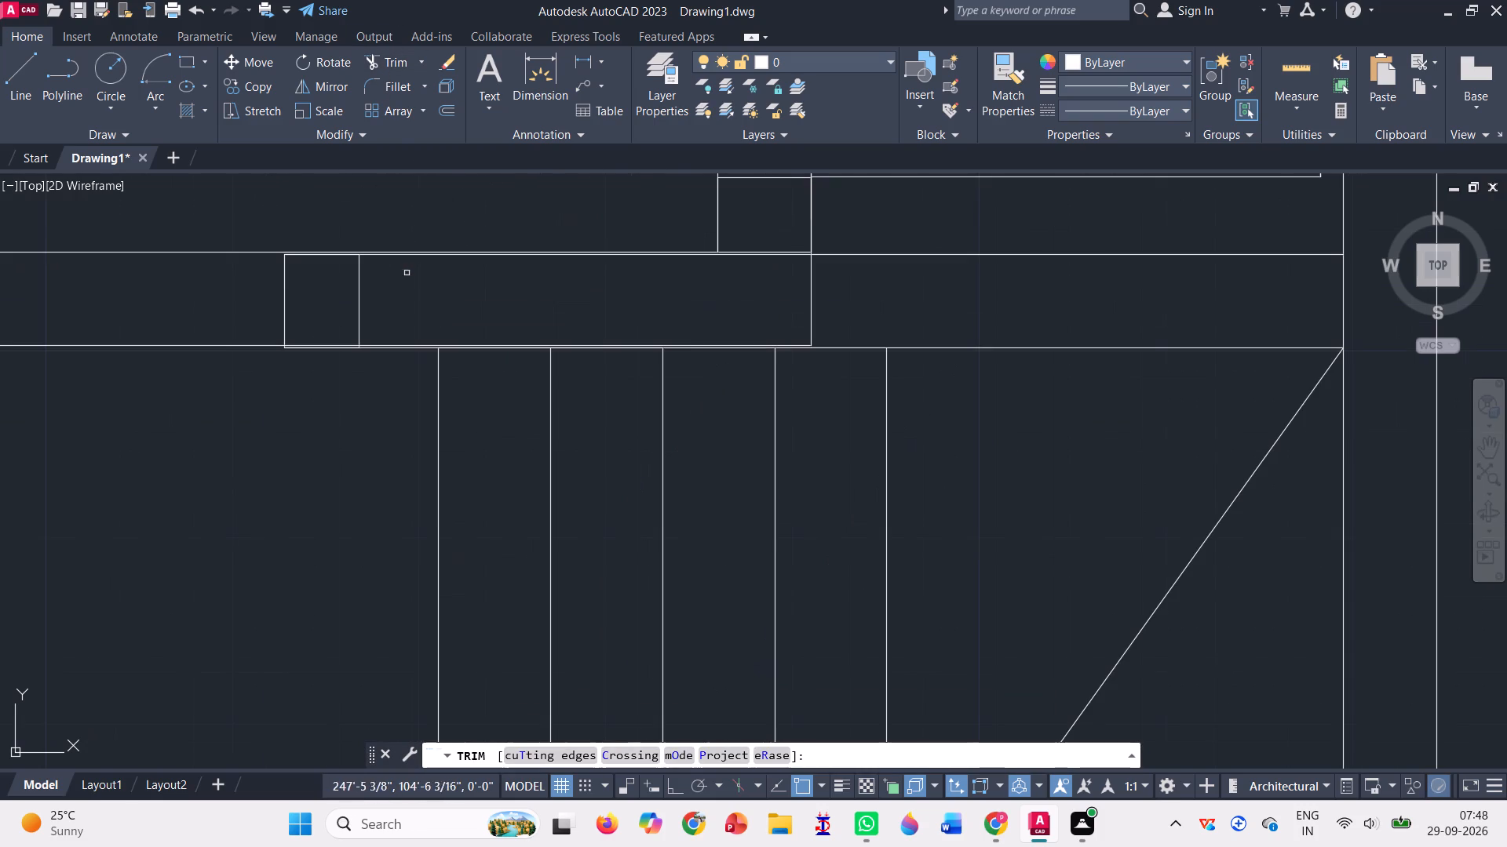
{"action": "left_click", "coordinate": [249, 278]}
{"action": "left_click", "coordinate": [405, 293]}
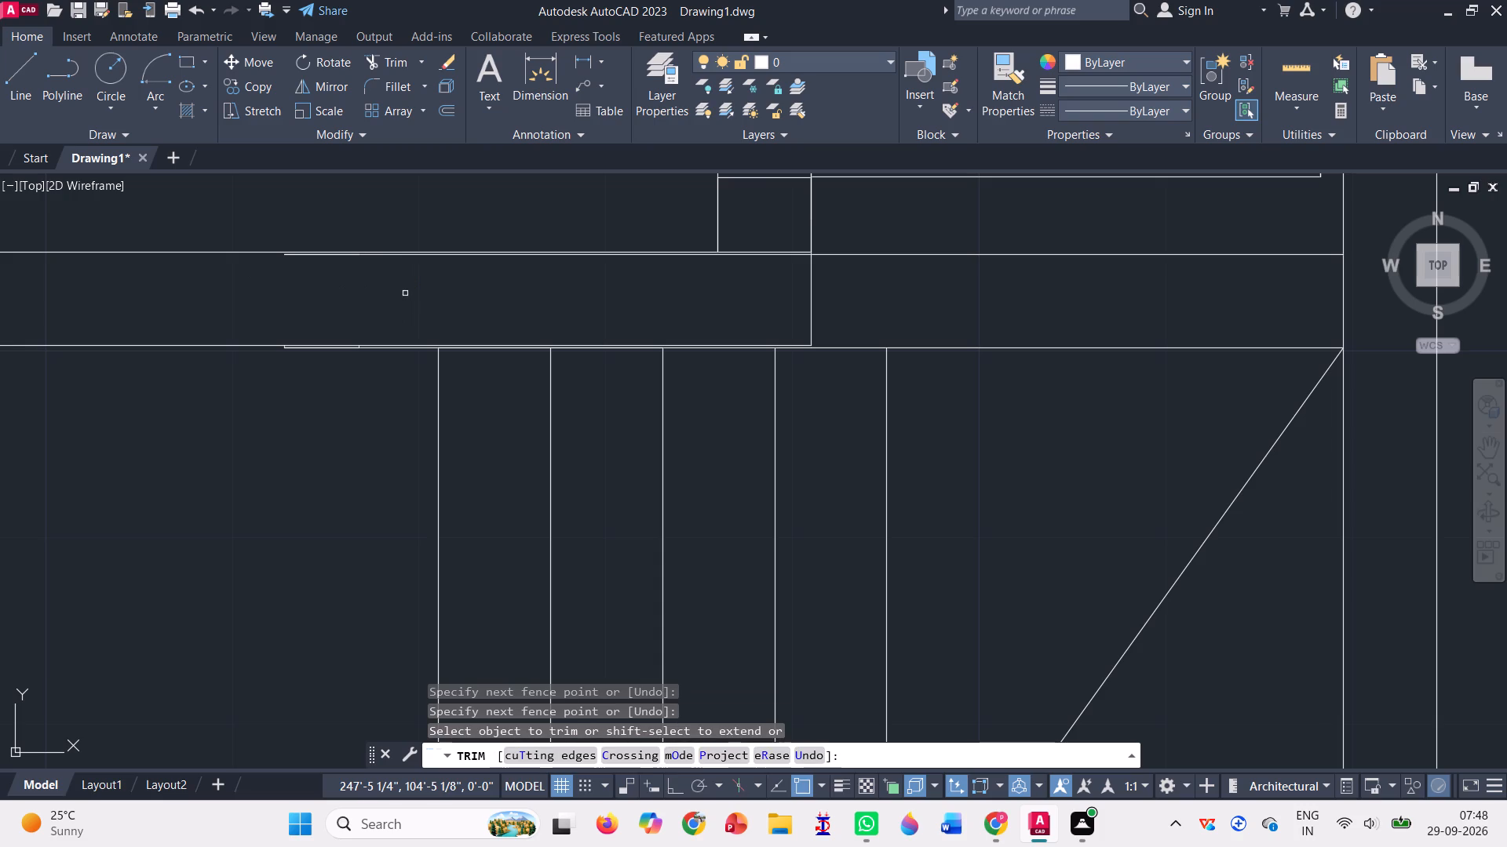
{"action": "key", "text": "Escape"}
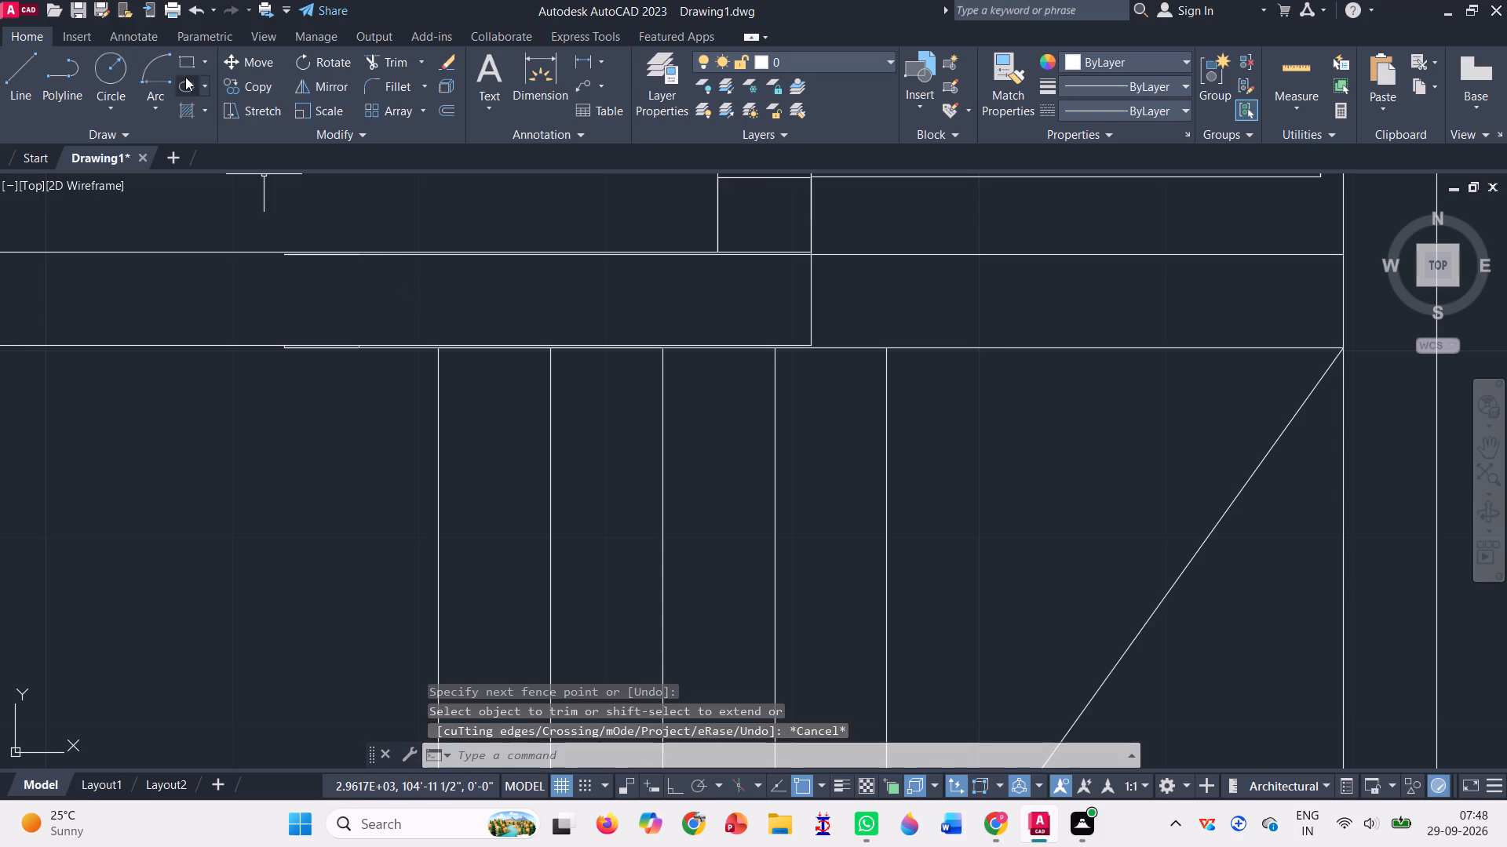
Move the copied plan's staircase with its upper and lower wall lines slightly north, aligning them with the wall corner below the new door.
{"action": "left_click", "coordinate": [238, 81]}
{"action": "scroll", "coordinate": [429, 242], "scroll_direction": "down", "scroll_amount": 4}
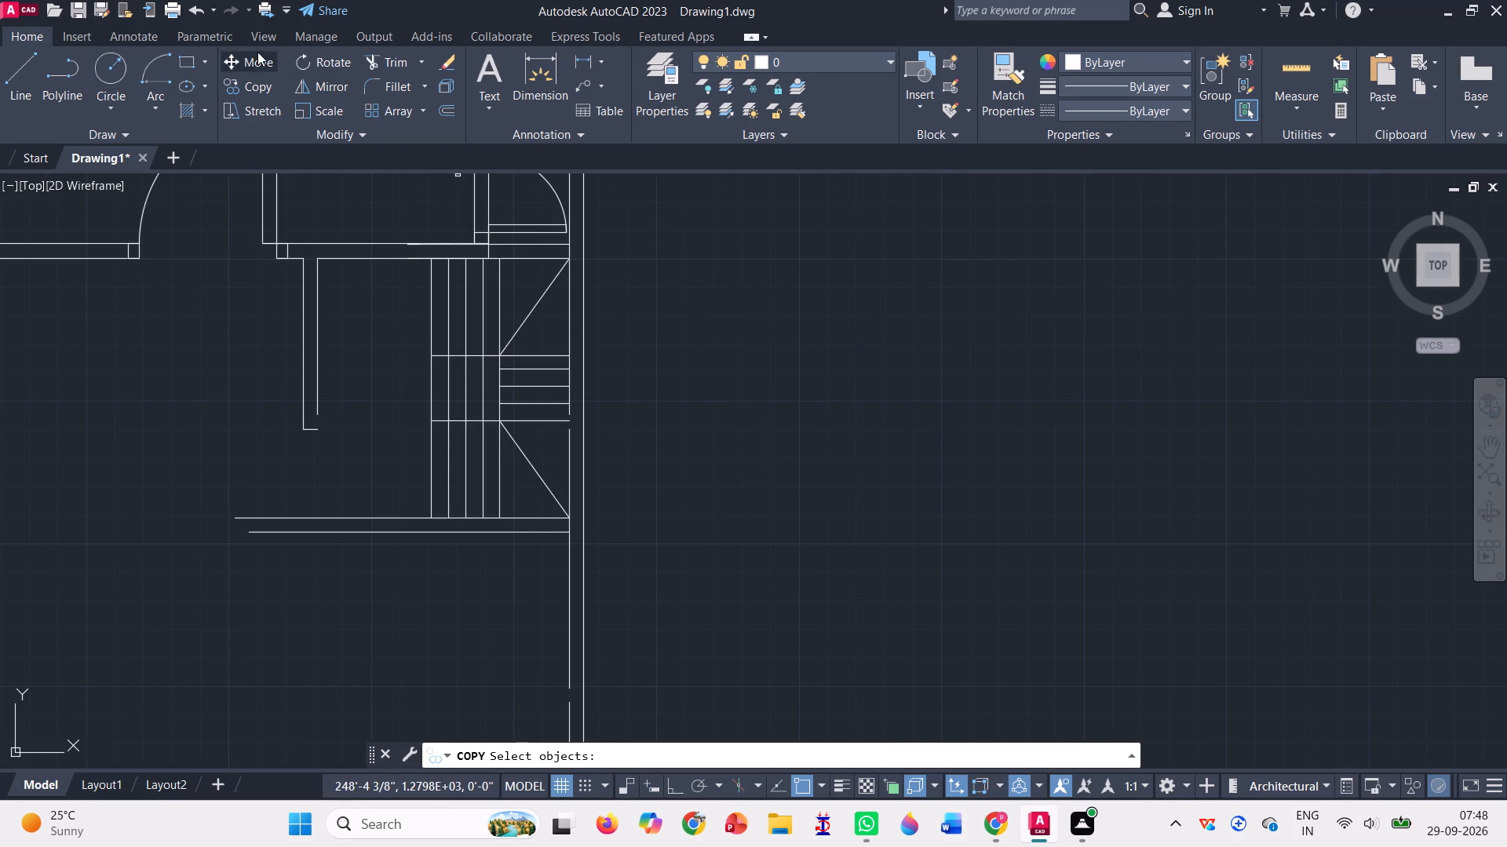
{"action": "left_click", "coordinate": [254, 56]}
{"action": "scroll", "coordinate": [499, 235], "scroll_direction": "up", "scroll_amount": 2}
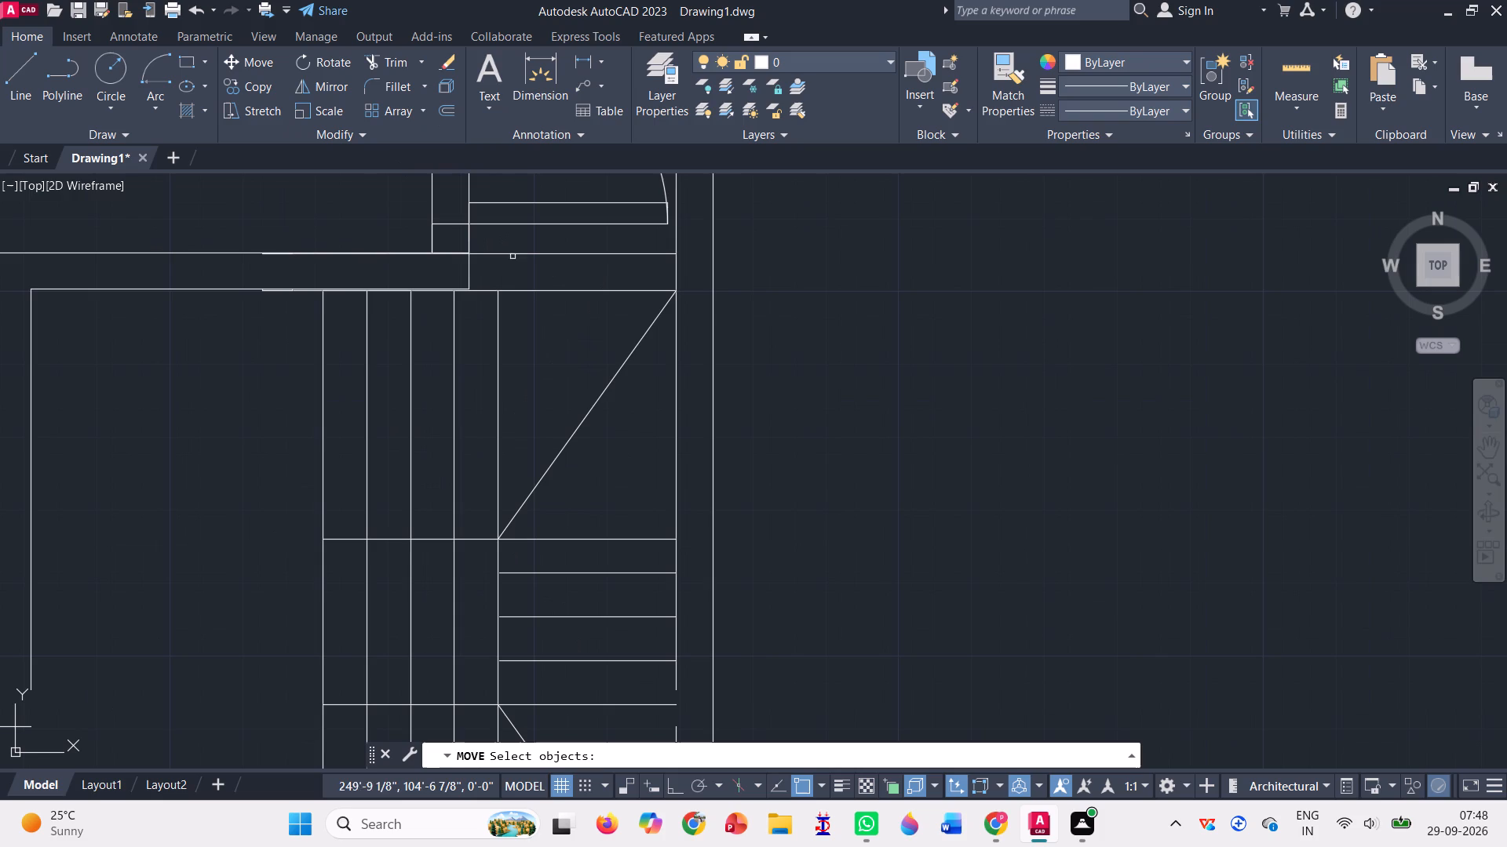
{"action": "left_click", "coordinate": [526, 253]}
{"action": "left_click", "coordinate": [531, 289]}
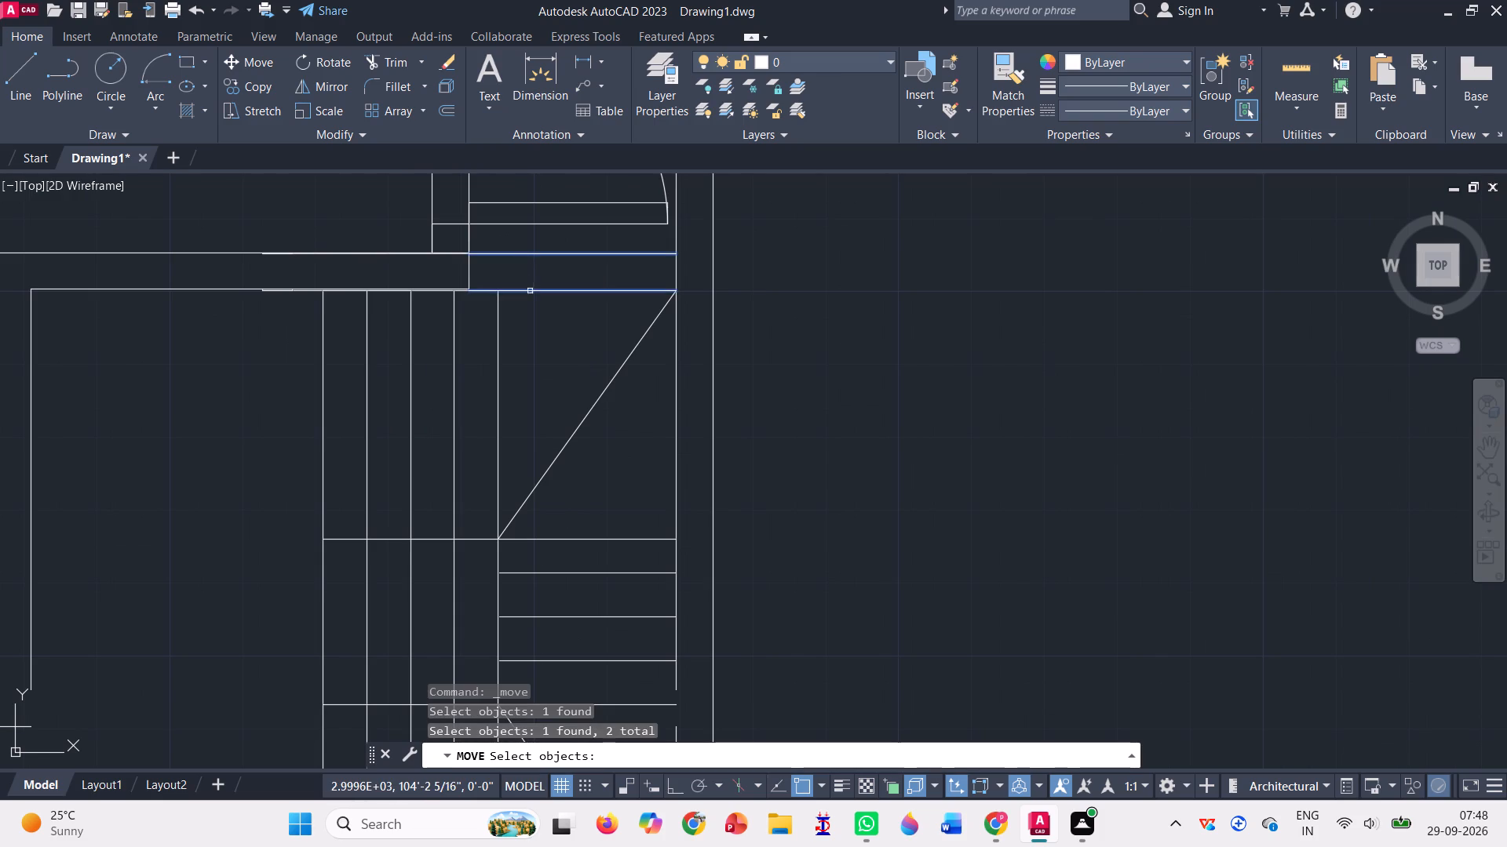
{"action": "scroll", "coordinate": [447, 293], "scroll_direction": "up", "scroll_amount": 2}
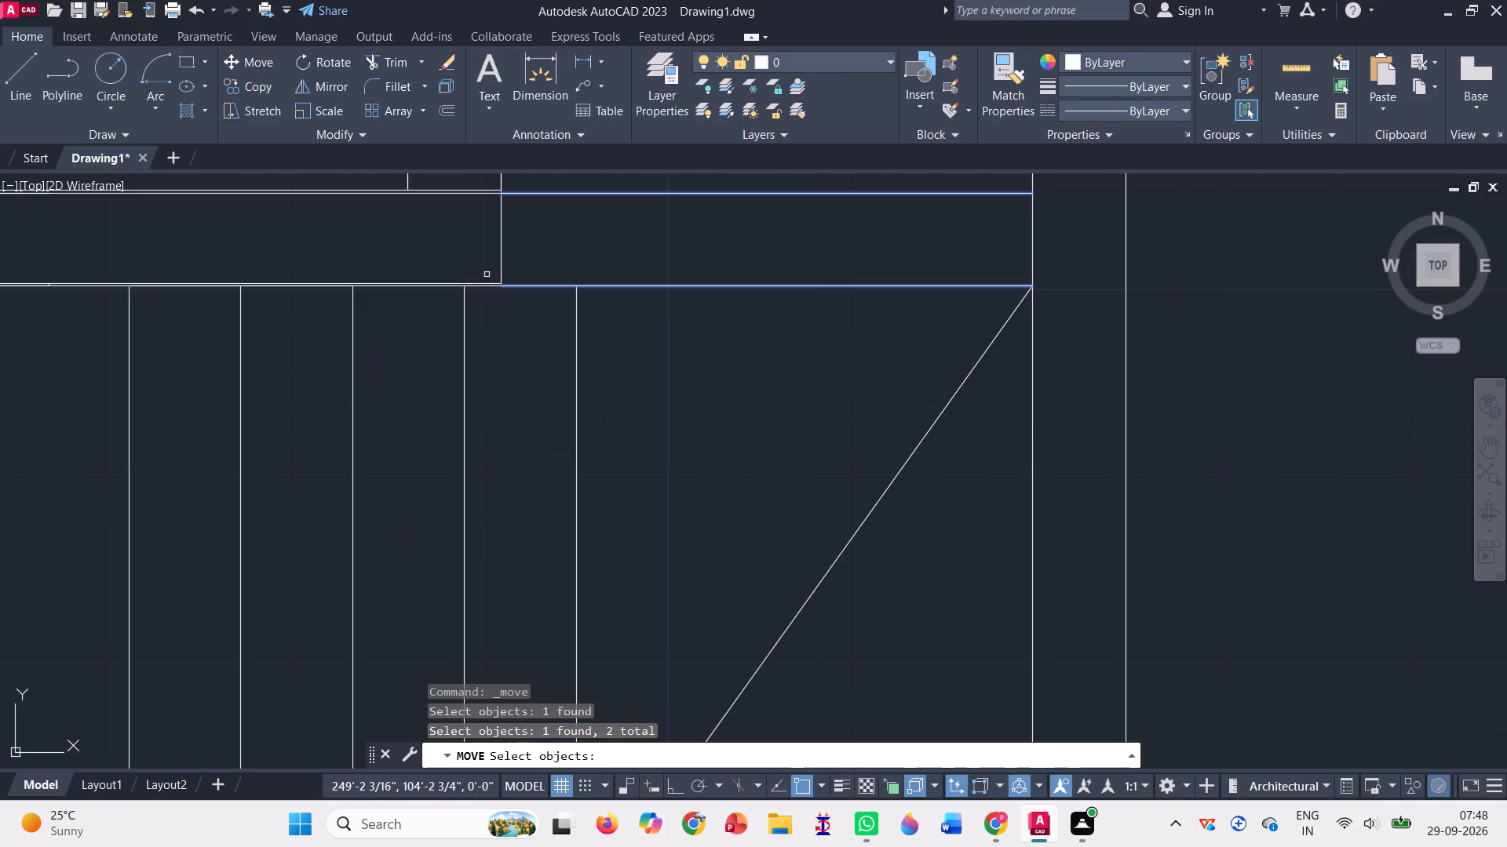
{"action": "scroll", "coordinate": [487, 274], "scroll_direction": "up", "scroll_amount": 1}
{"action": "scroll", "coordinate": [492, 307], "scroll_direction": "down", "scroll_amount": 2}
{"action": "left_click_drag", "start_coordinate": [200, 322], "coordinate": [417, 357]}
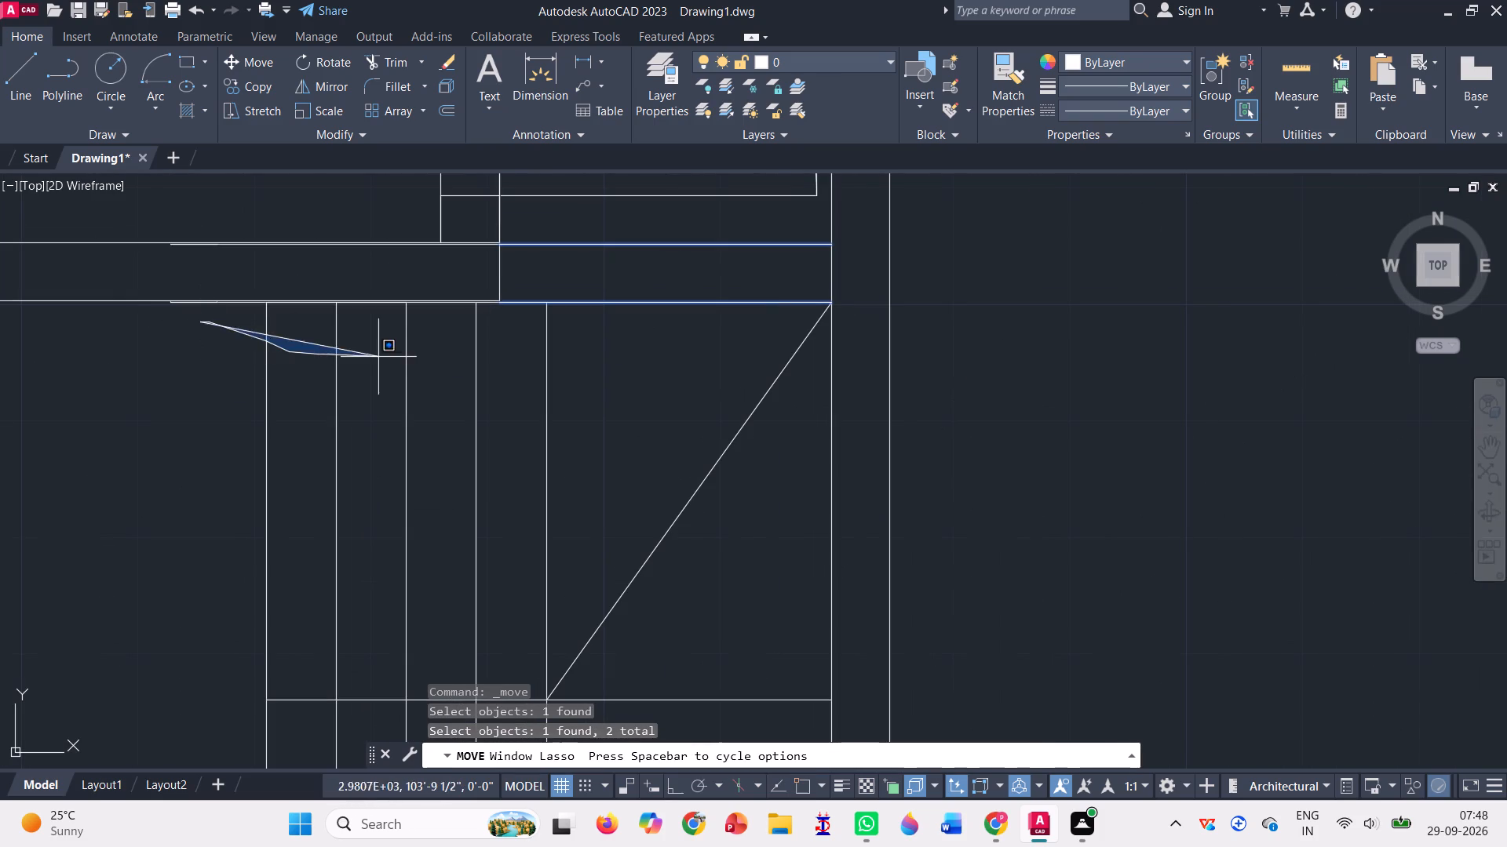
{"action": "left_click_drag", "start_coordinate": [417, 357], "coordinate": [454, 527]}
{"action": "left_click_drag", "start_coordinate": [230, 391], "coordinate": [292, 520]}
{"action": "scroll", "coordinate": [446, 435], "scroll_direction": "down", "scroll_amount": 3}
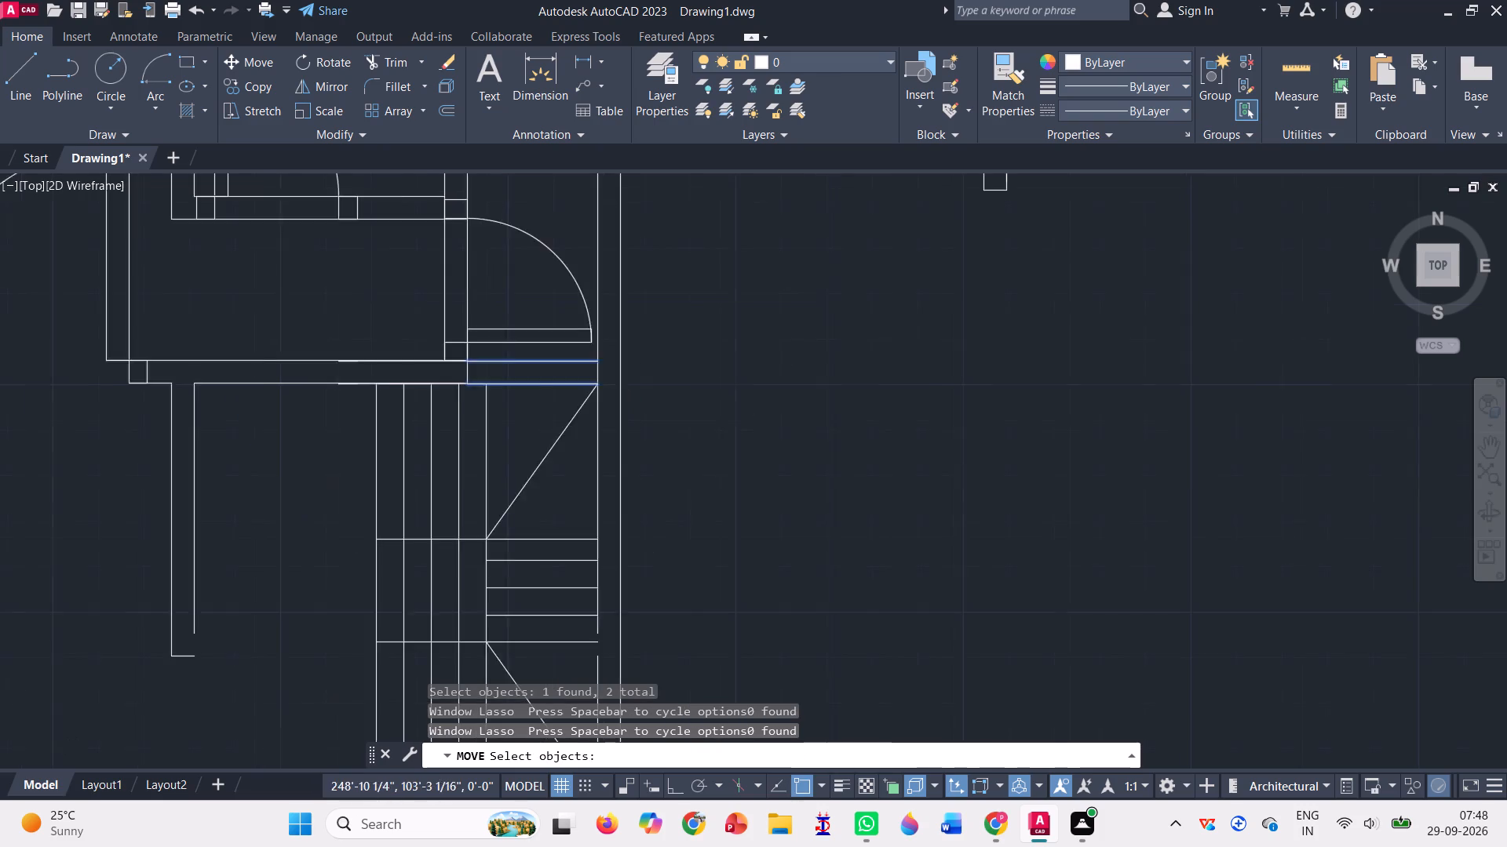
{"action": "left_click", "coordinate": [513, 440]}
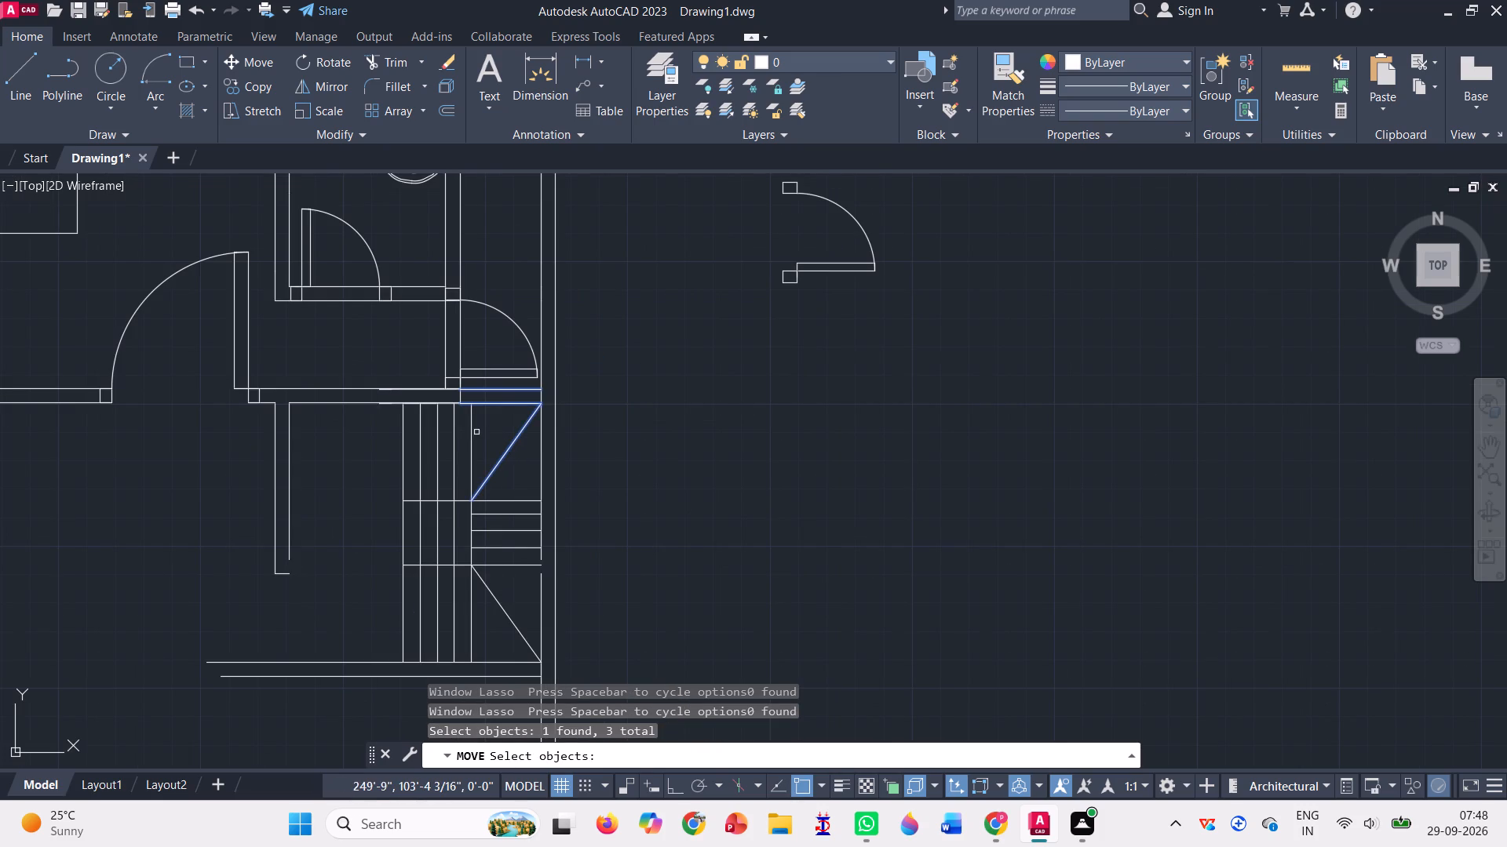
{"action": "left_click", "coordinate": [474, 431]}
{"action": "left_click", "coordinate": [395, 436]}
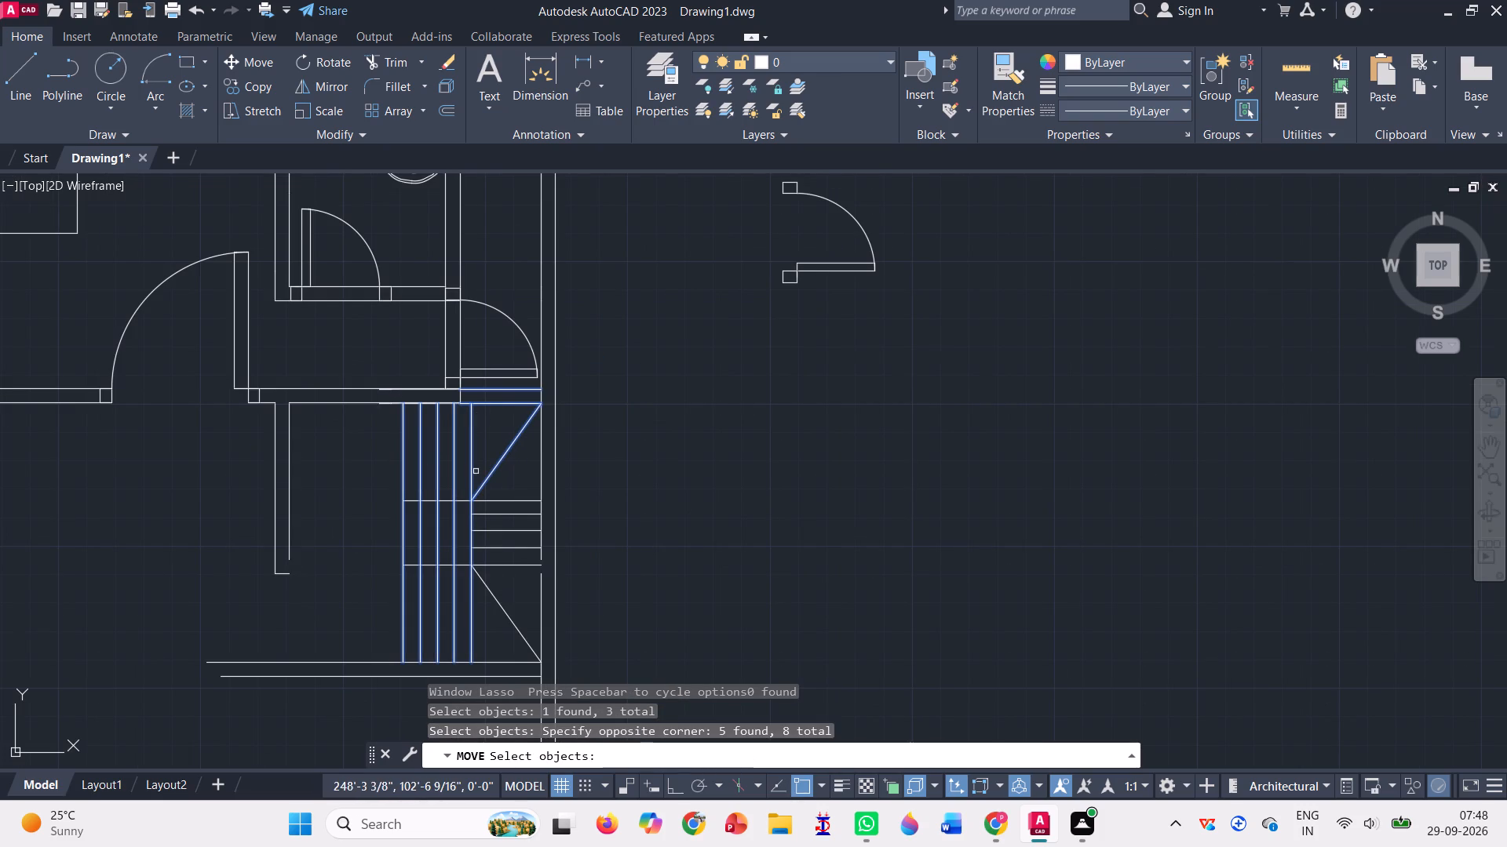
{"action": "left_click", "coordinate": [520, 482]}
{"action": "left_click", "coordinate": [508, 591]}
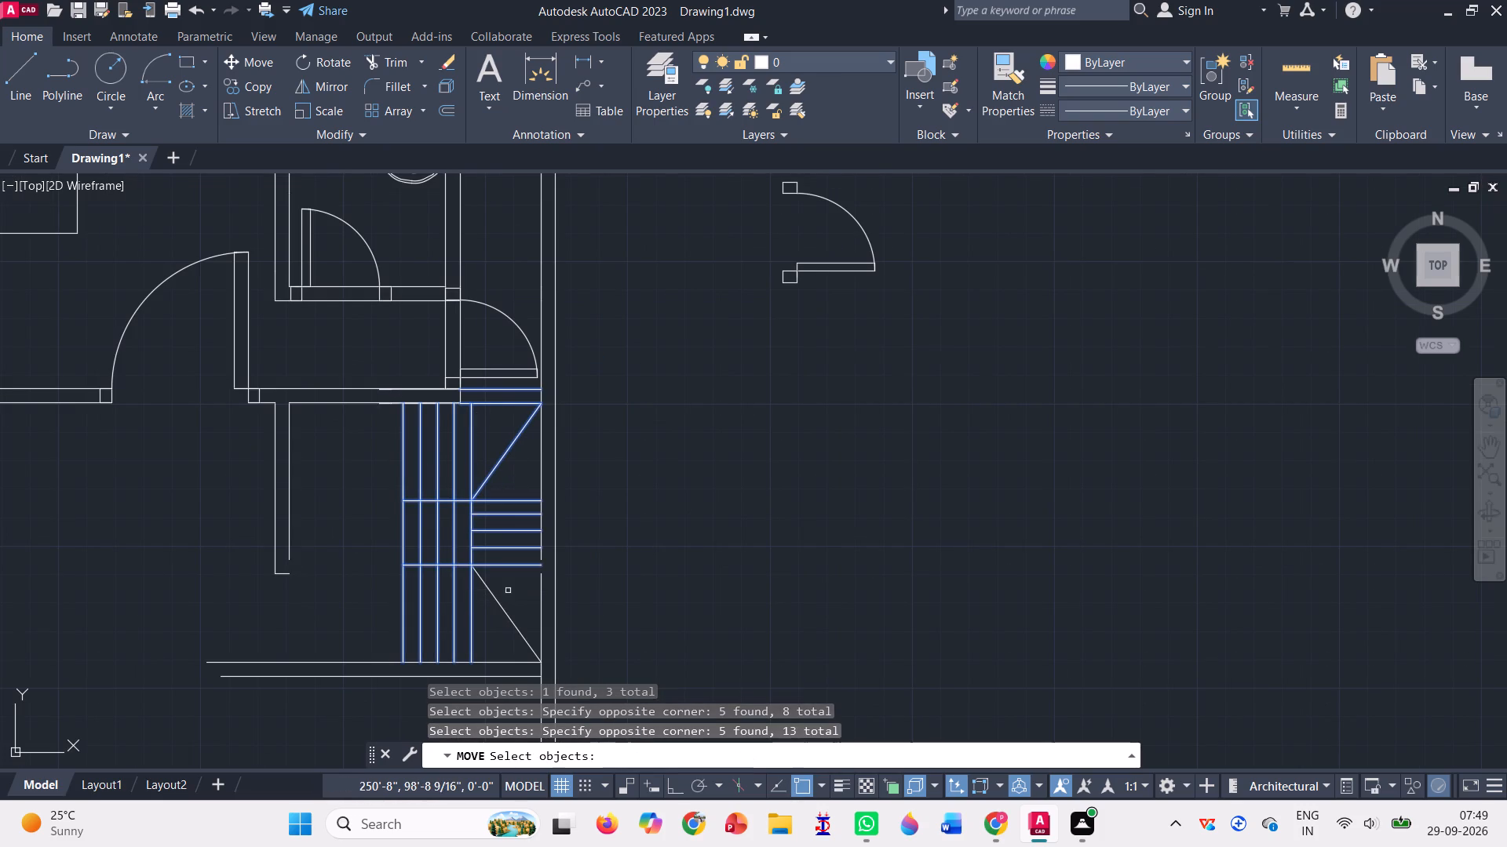
{"action": "left_click", "coordinate": [496, 598]}
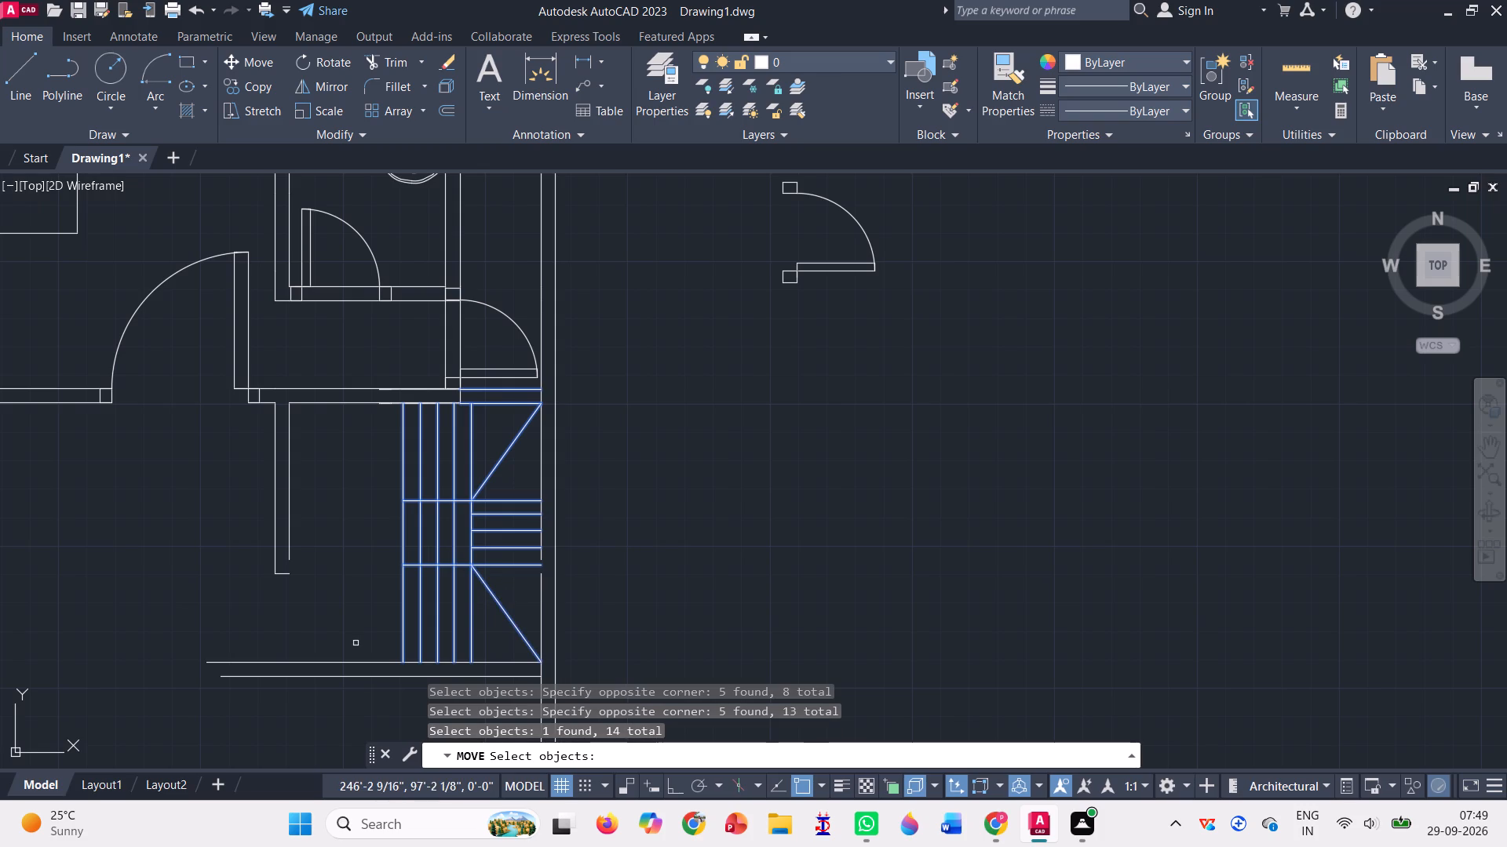
{"action": "left_click", "coordinate": [358, 665]}
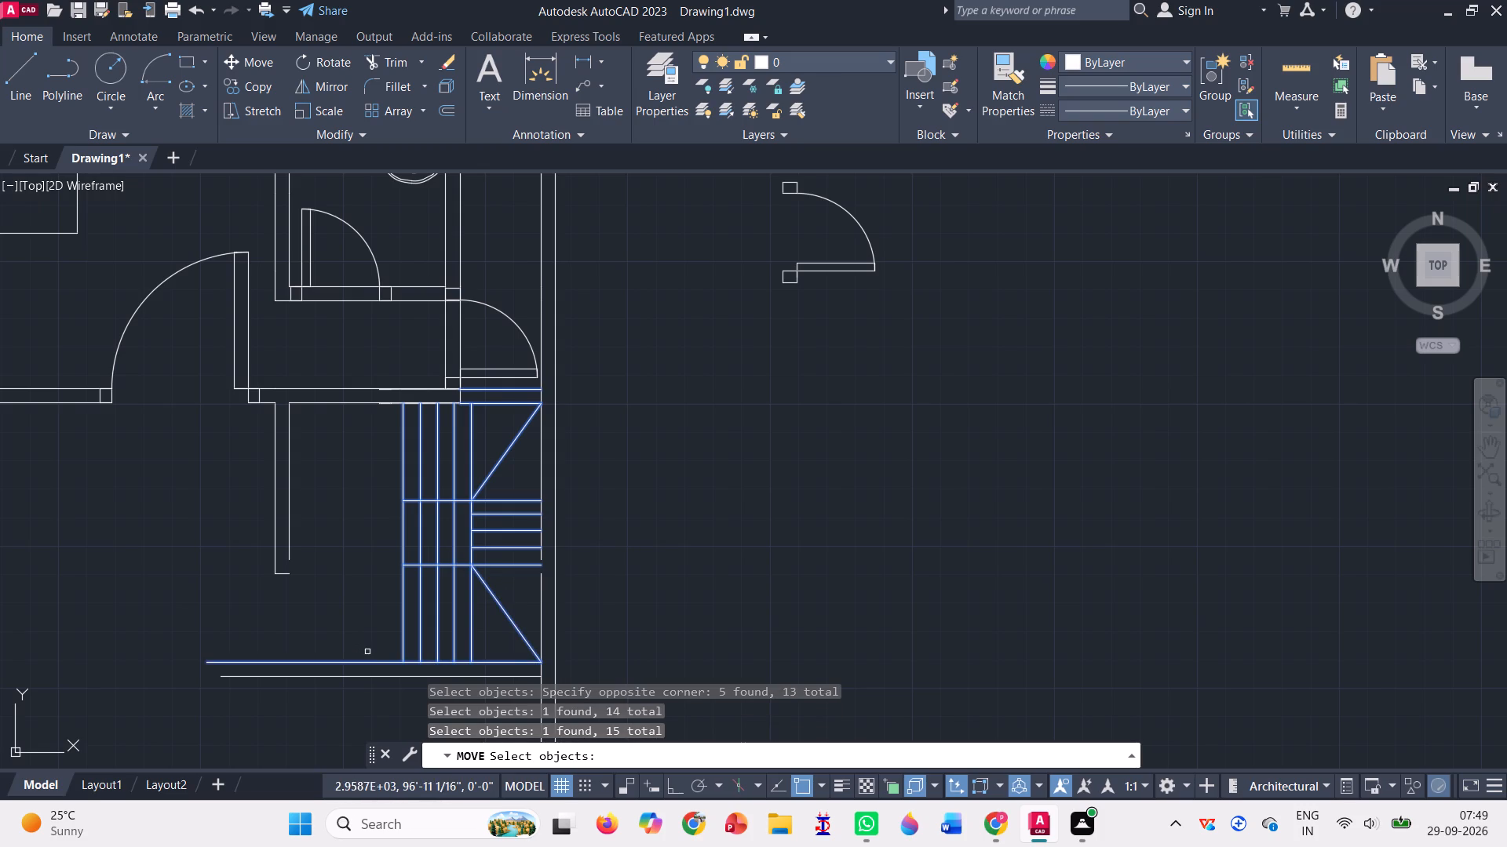
{"action": "left_click", "coordinate": [356, 677]}
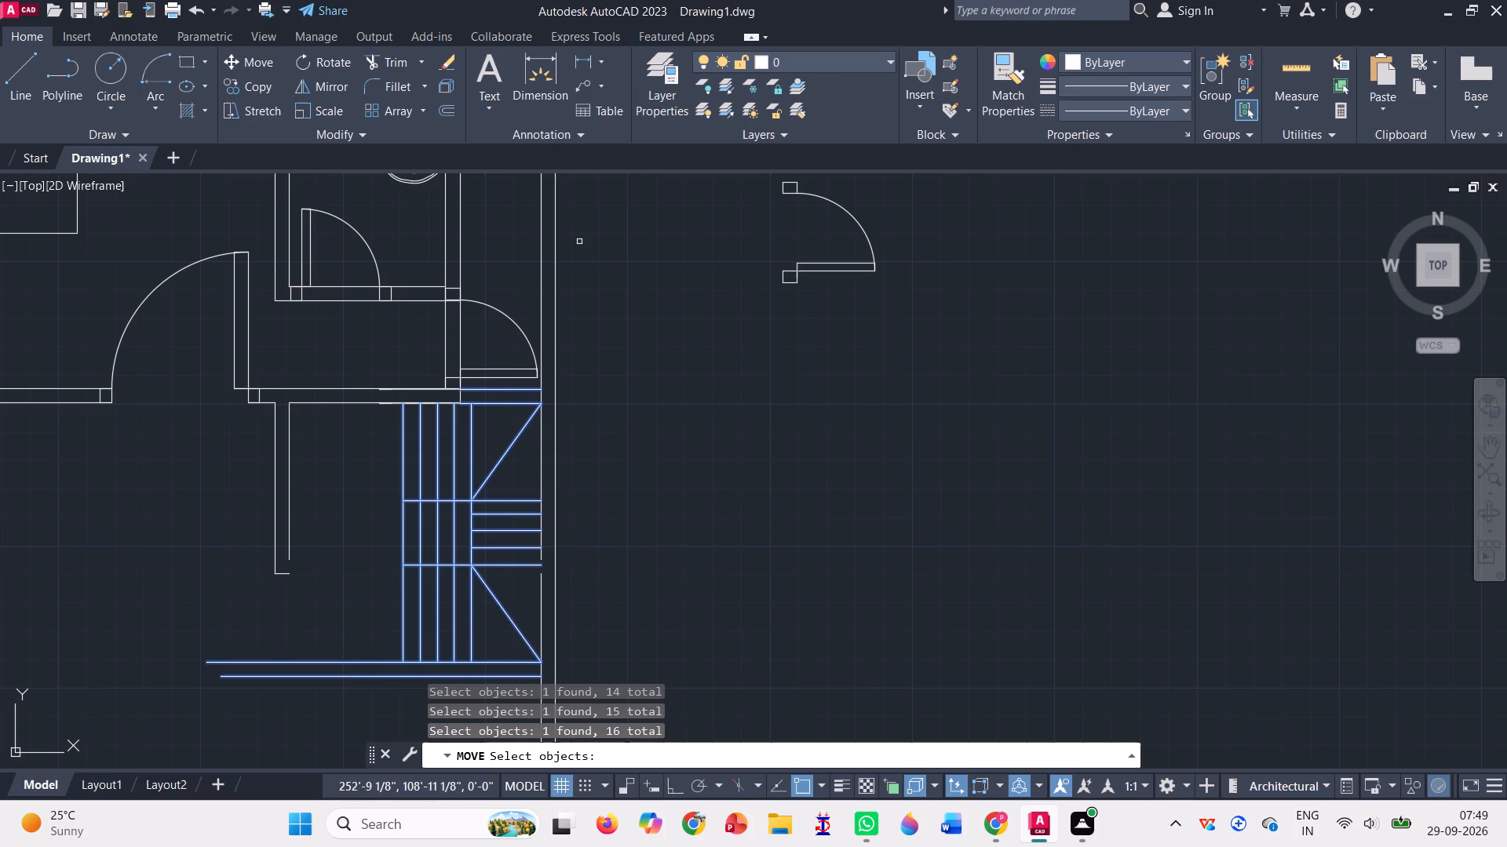
{"action": "key", "text": "Return"}
{"action": "scroll", "coordinate": [471, 370], "scroll_direction": "up", "scroll_amount": 4}
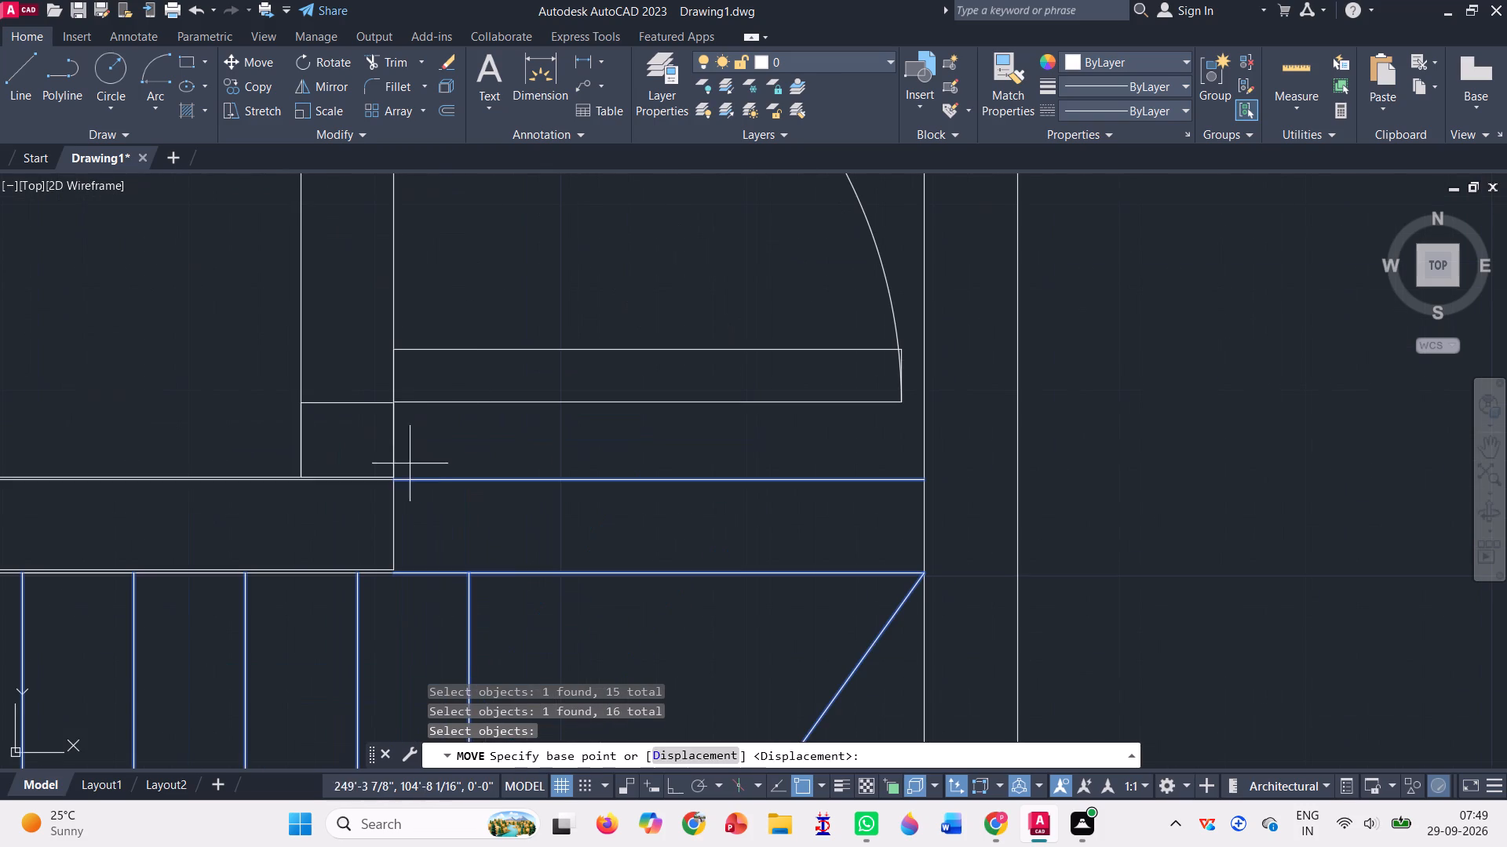
{"action": "scroll", "coordinate": [390, 570], "scroll_direction": "up", "scroll_amount": 3}
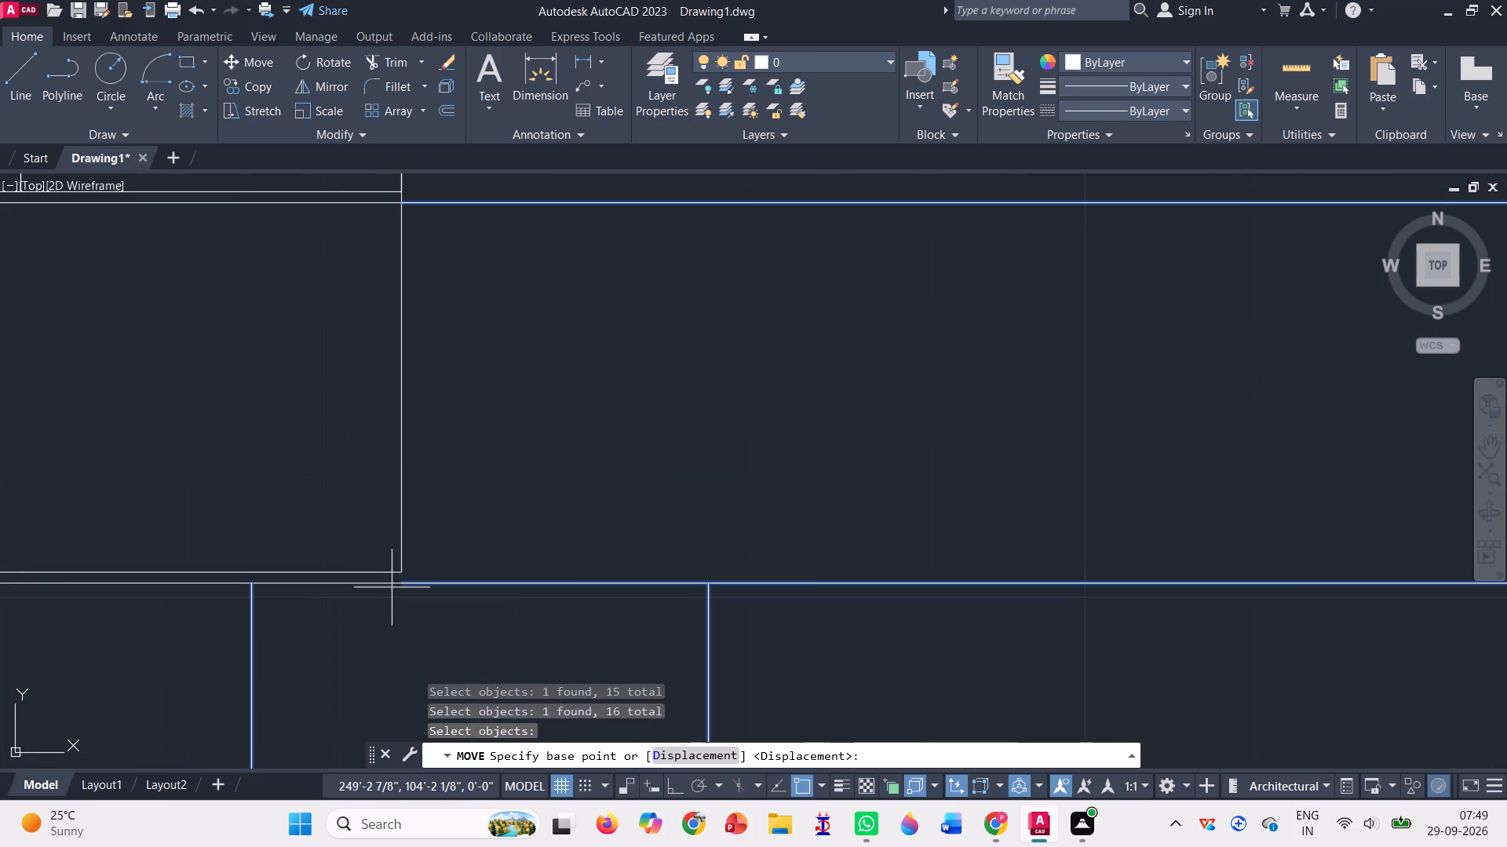
{"action": "left_click", "coordinate": [405, 577]}
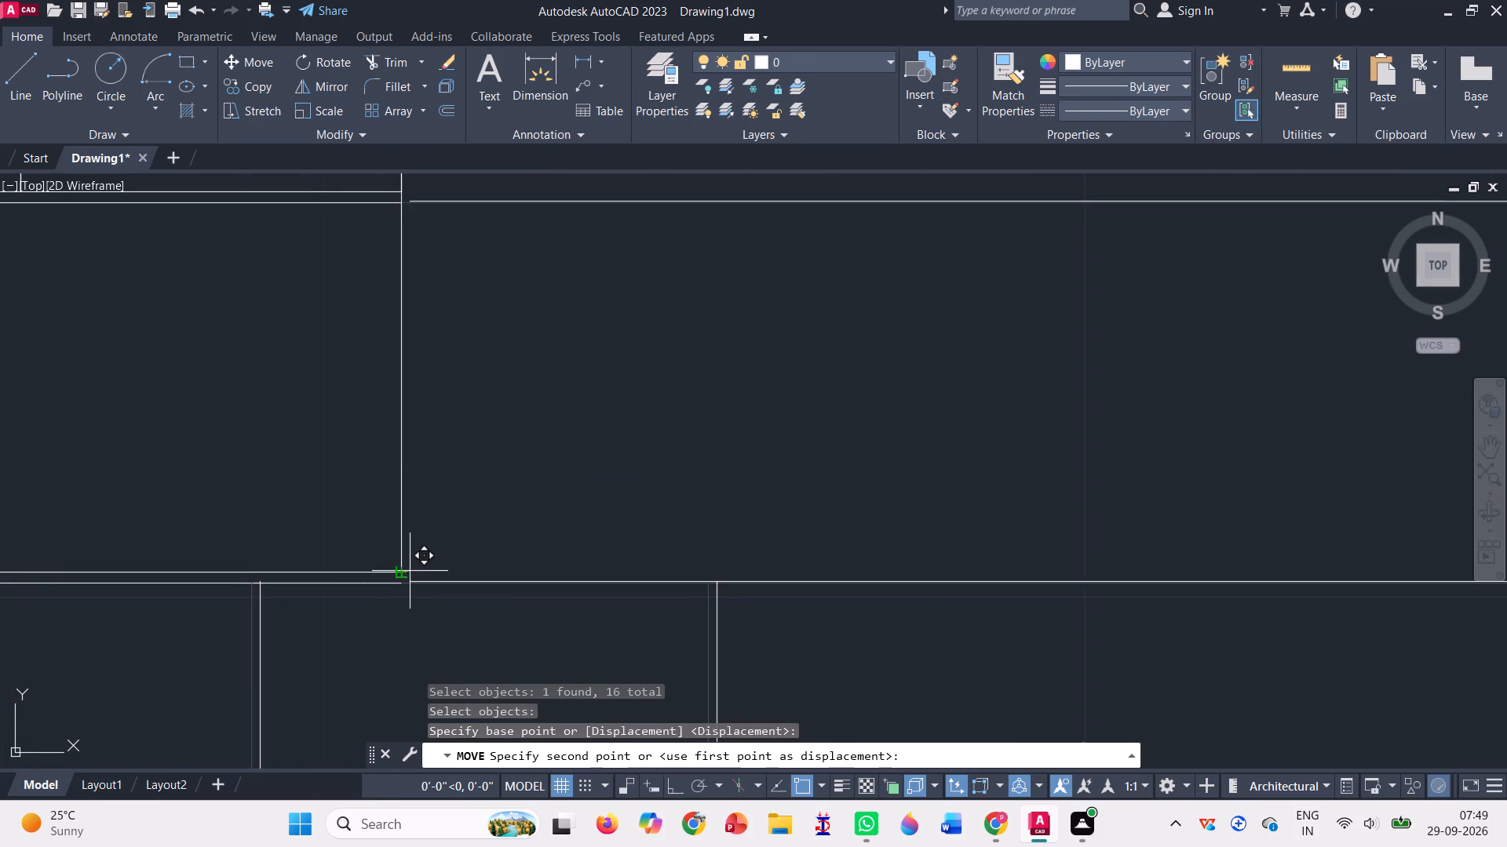
{"action": "scroll", "coordinate": [396, 575], "scroll_direction": "up", "scroll_amount": 1}
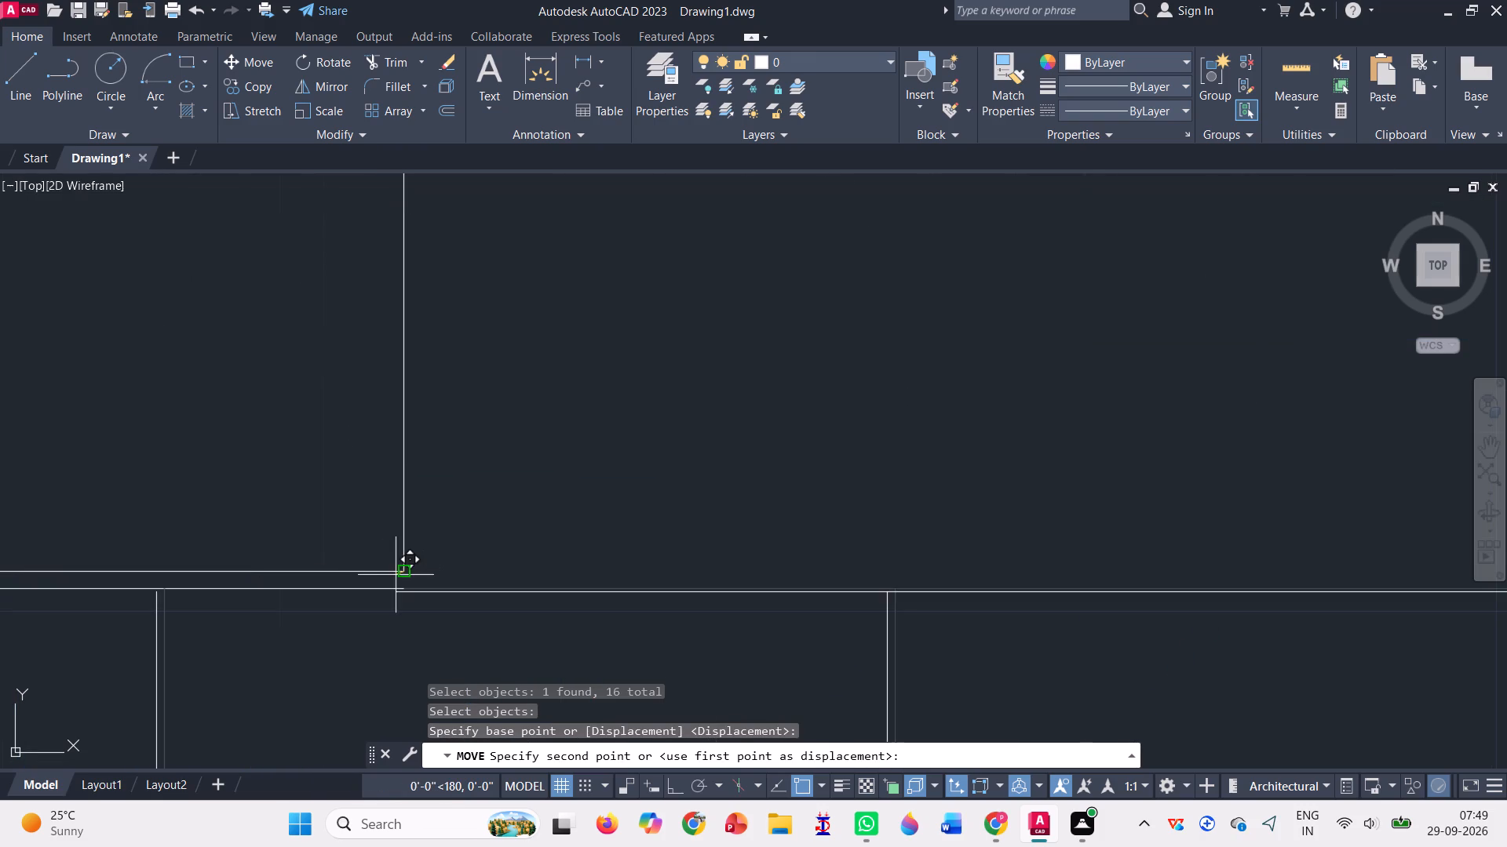
{"action": "scroll", "coordinate": [402, 582], "scroll_direction": "up", "scroll_amount": 3}
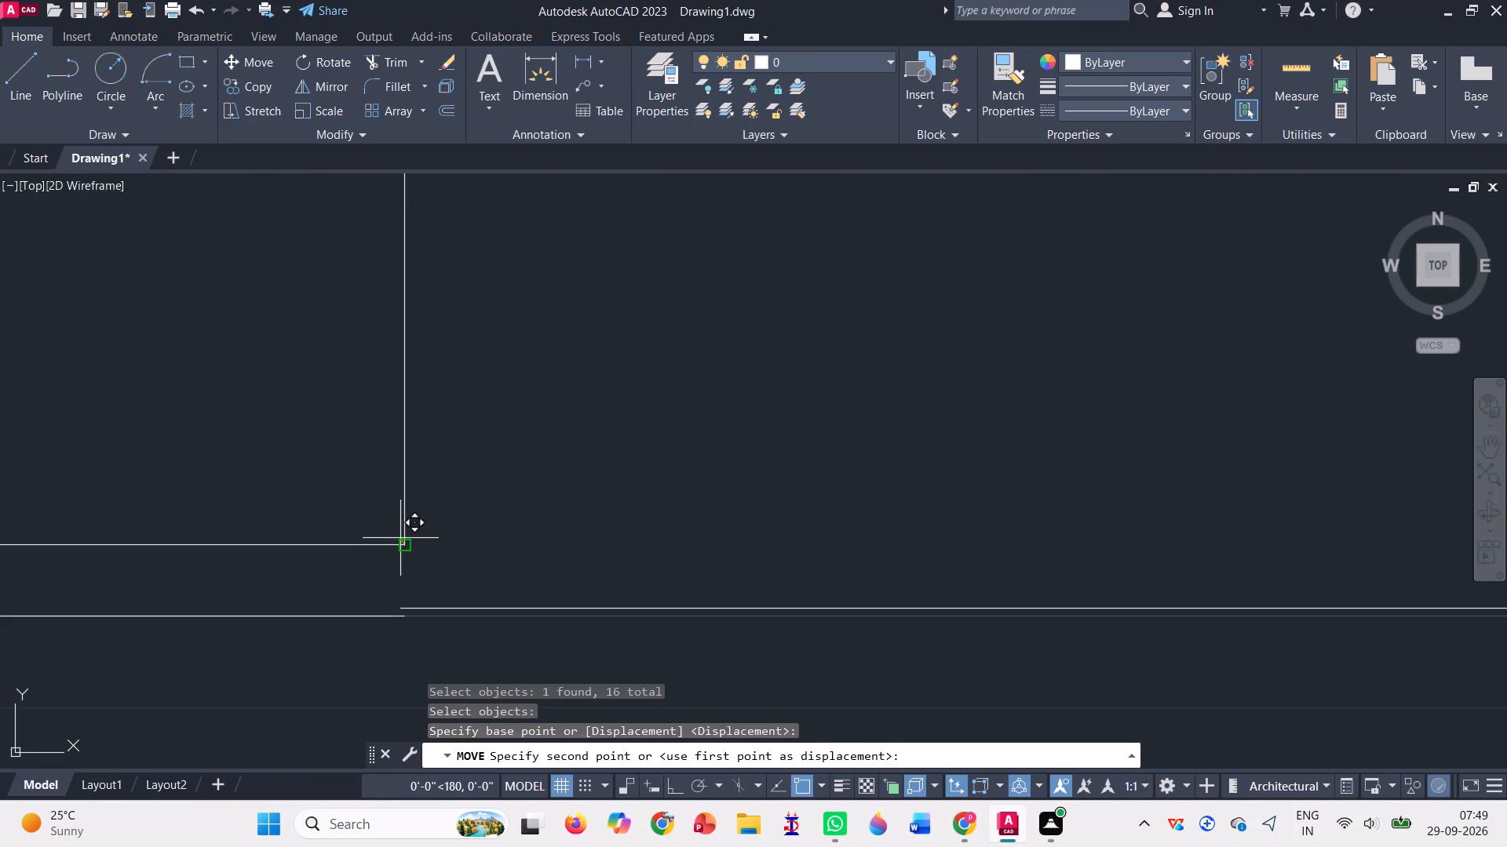
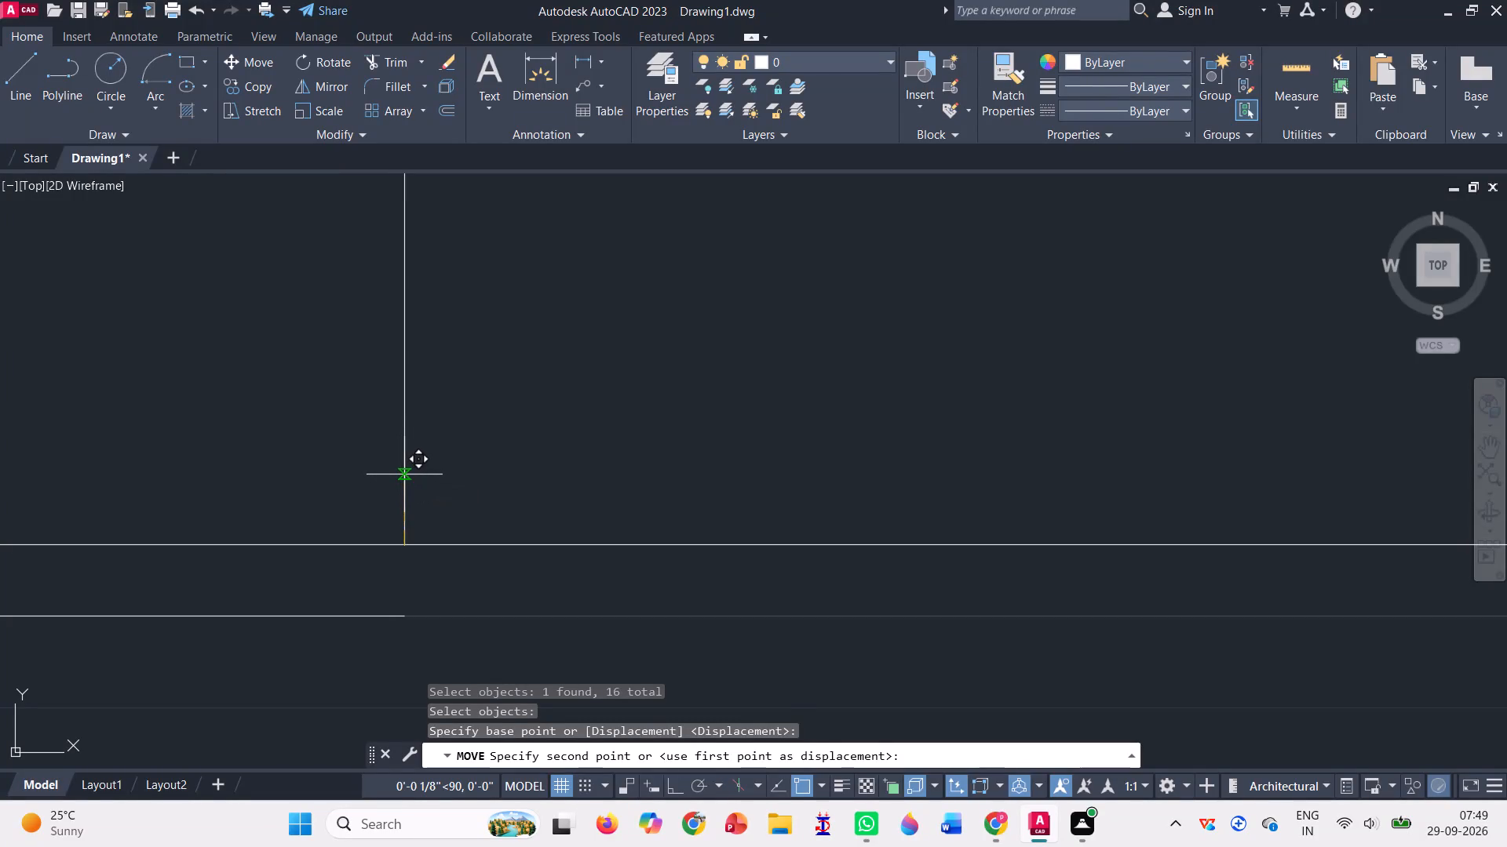
Place the 16 selected objects being moved about 1/8" upward, snapping to the end of the vertical wall line.
{"action": "left_click", "coordinate": [404, 474]}
Trim the duplicate line just below the upper line of the bedroom's lower wall, beside the small door's jamb.
{"action": "scroll", "coordinate": [408, 465], "scroll_direction": "down", "scroll_amount": 6}
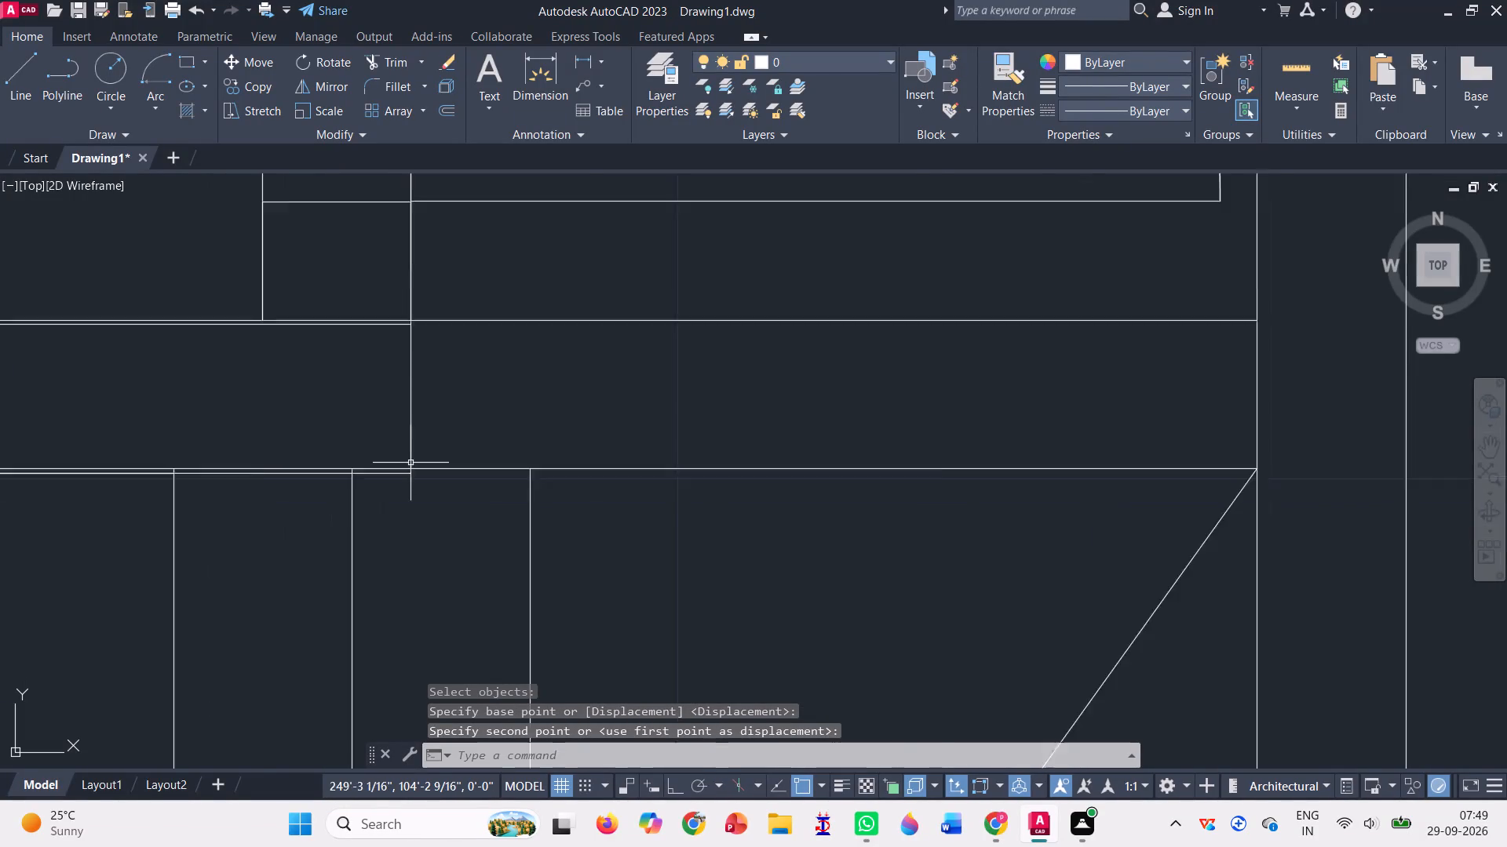
{"action": "scroll", "coordinate": [411, 463], "scroll_direction": "down", "scroll_amount": 1}
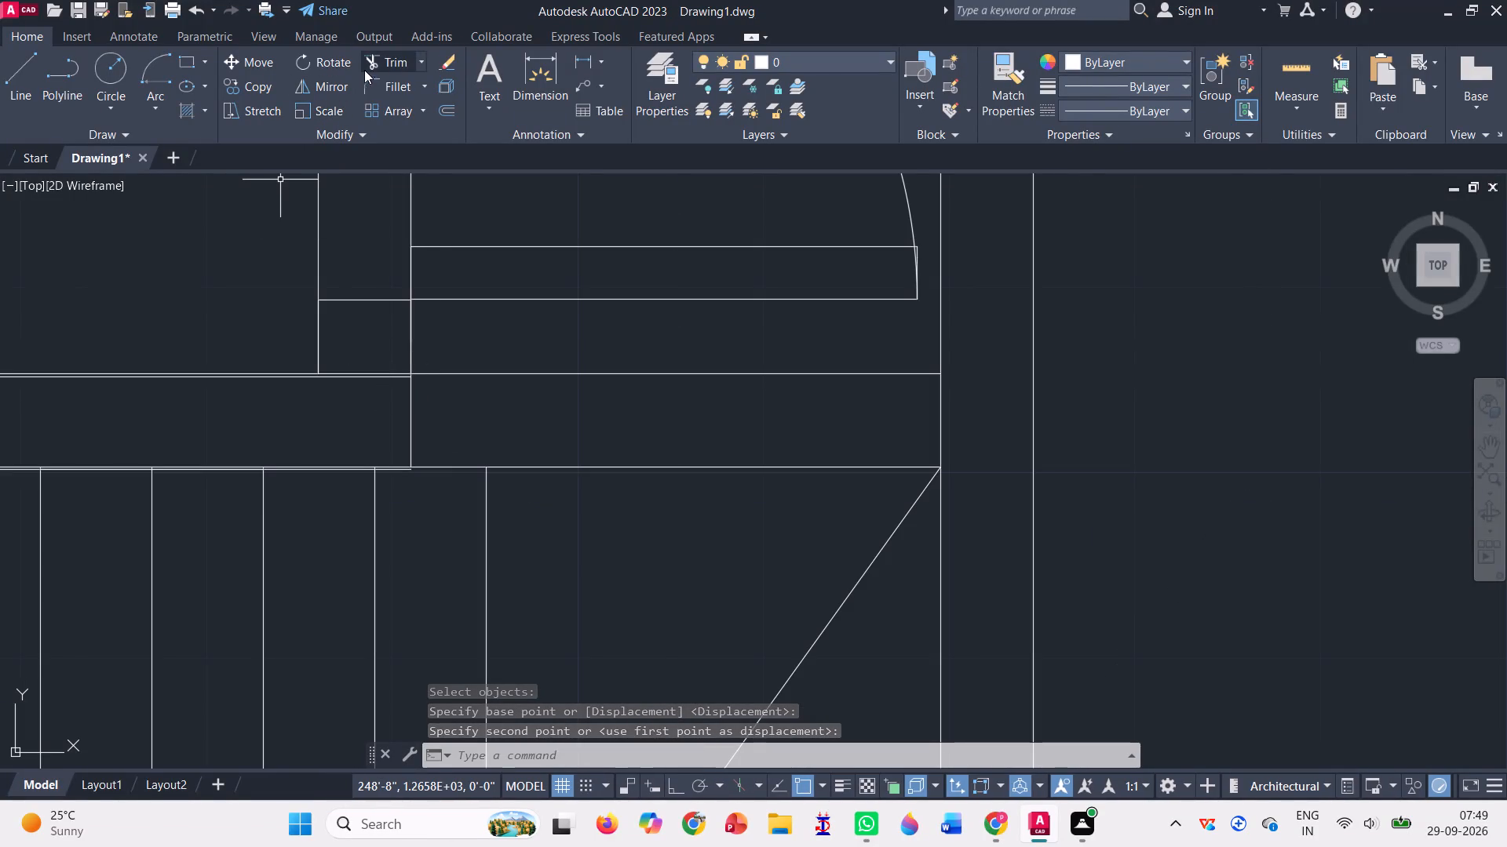
{"action": "left_click", "coordinate": [370, 65]}
{"action": "scroll", "coordinate": [378, 358], "scroll_direction": "up", "scroll_amount": 3}
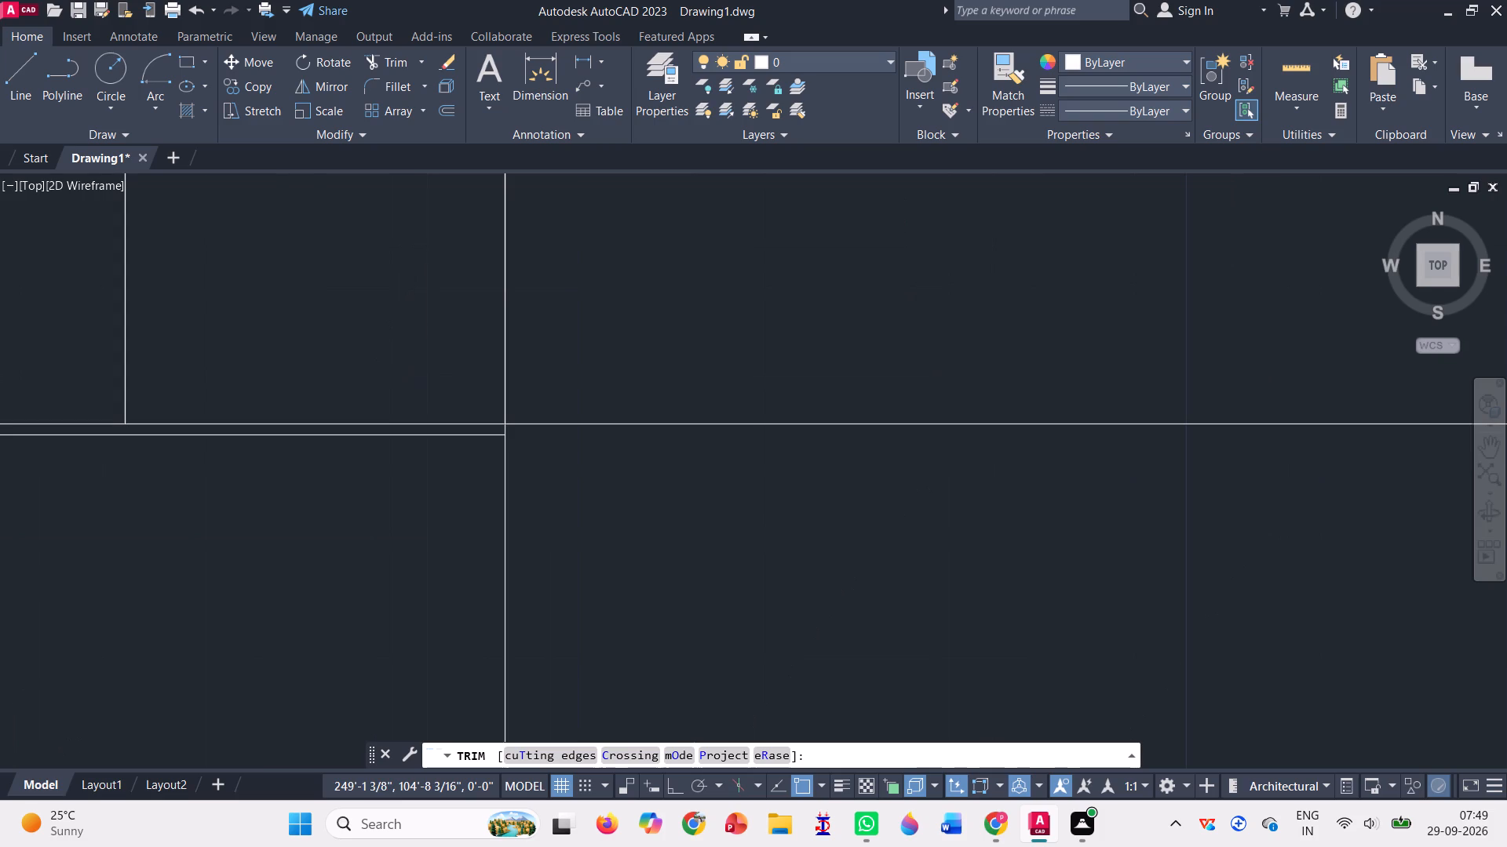
{"action": "left_click", "coordinate": [425, 435]}
Trim the duplicate line pieces just below the bedroom wall's lower line, between the upper ends of the stair tread lines.
{"action": "scroll", "coordinate": [425, 435], "scroll_direction": "down", "scroll_amount": 2}
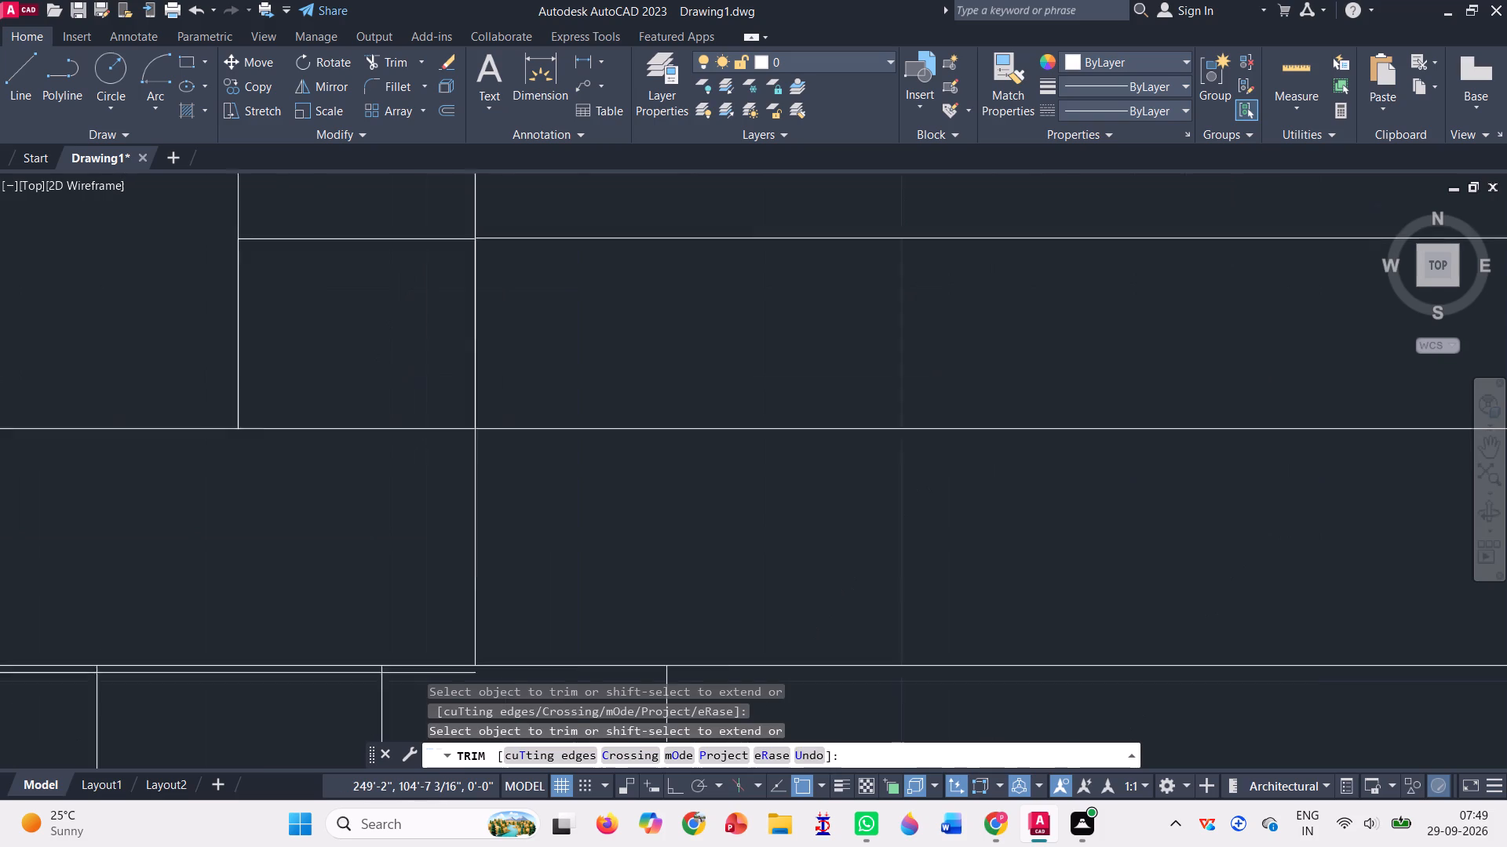
{"action": "scroll", "coordinate": [425, 435], "scroll_direction": "down", "scroll_amount": 1}
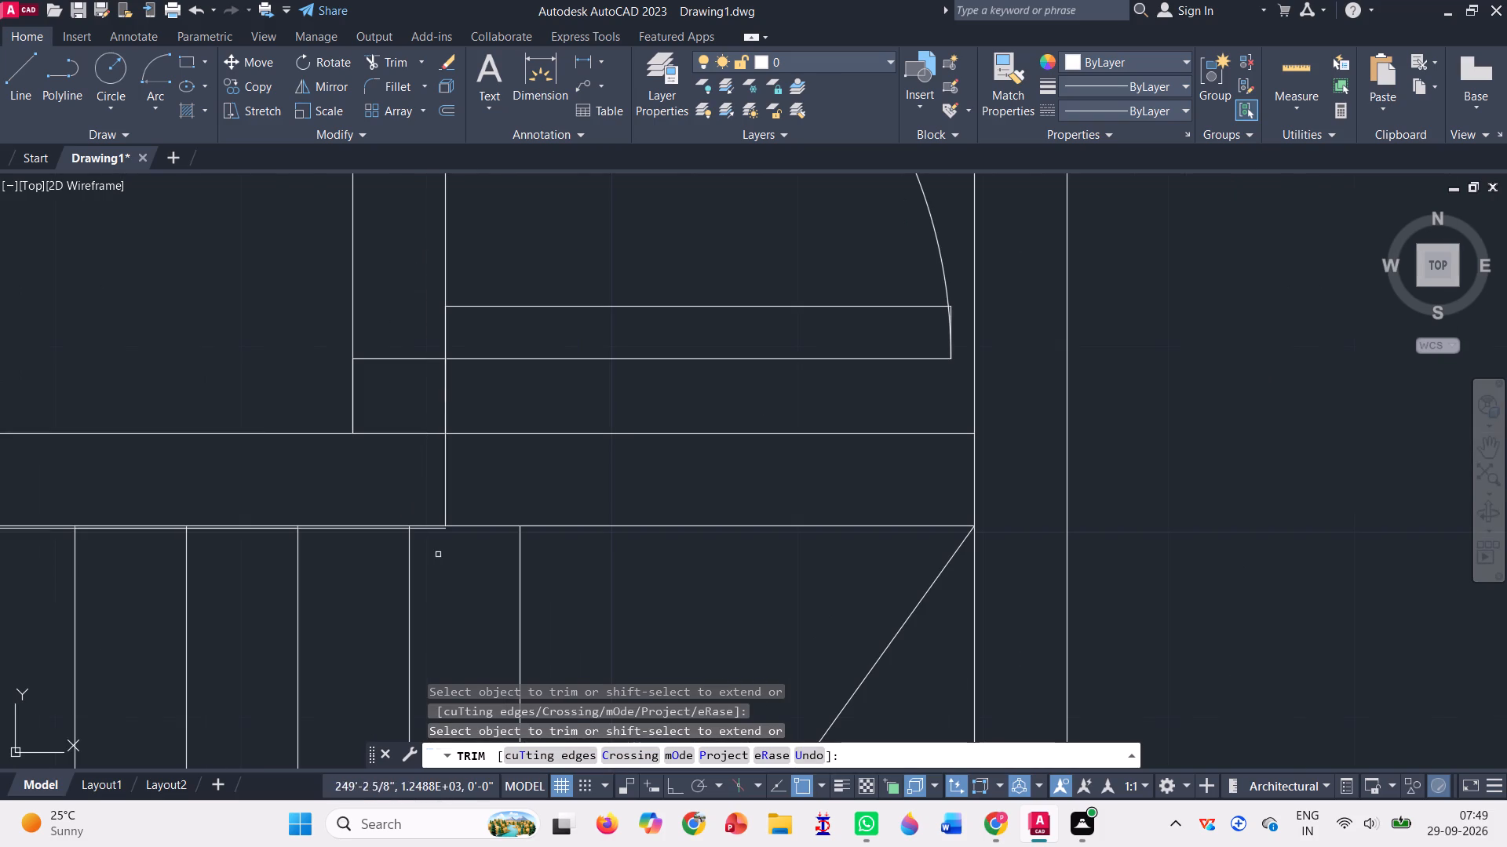
{"action": "scroll", "coordinate": [410, 529], "scroll_direction": "up", "scroll_amount": 3}
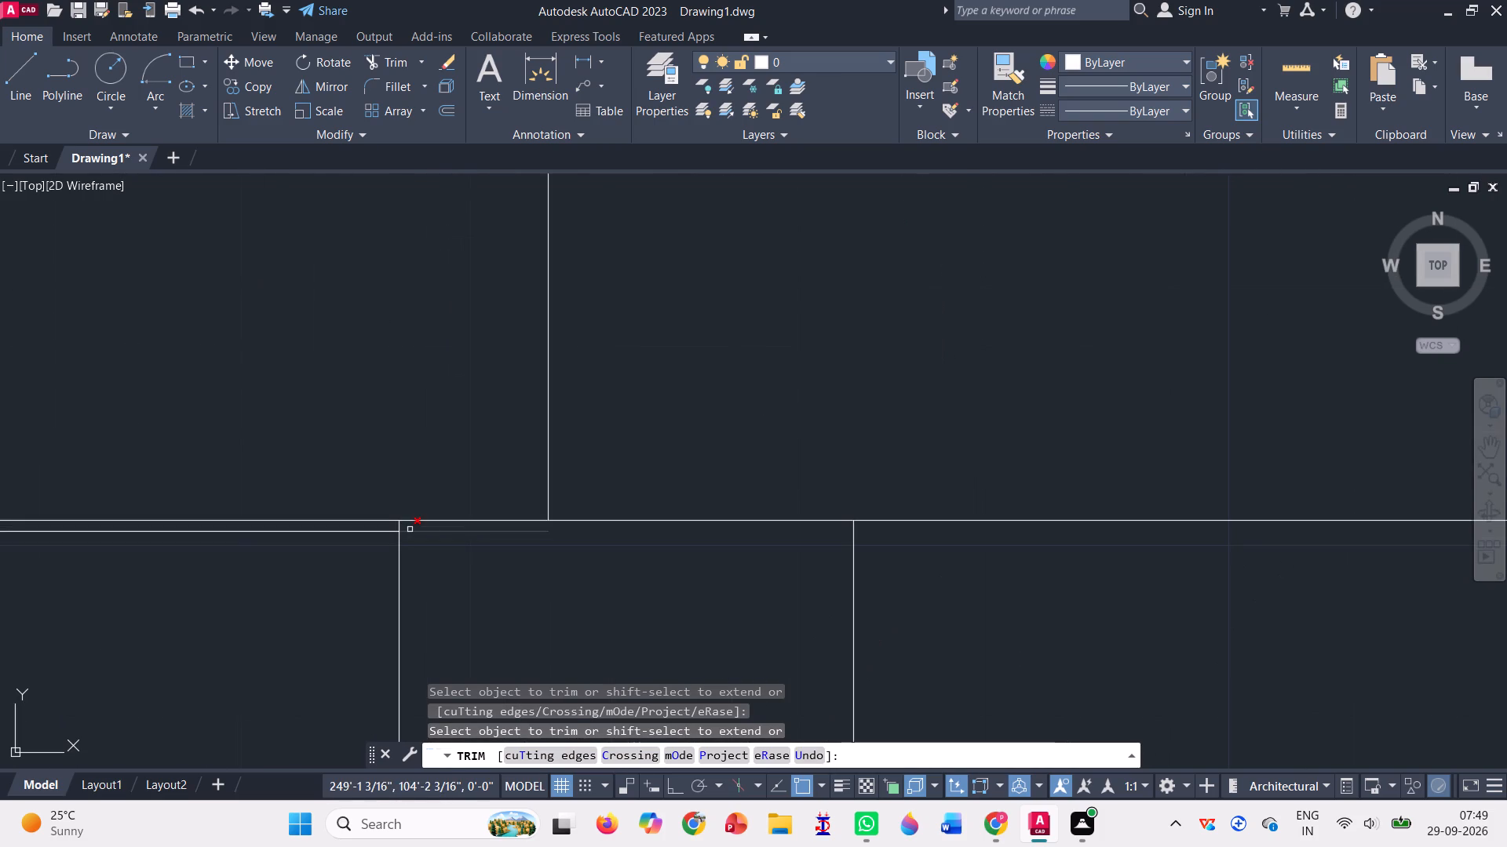
{"action": "left_click", "coordinate": [429, 532]}
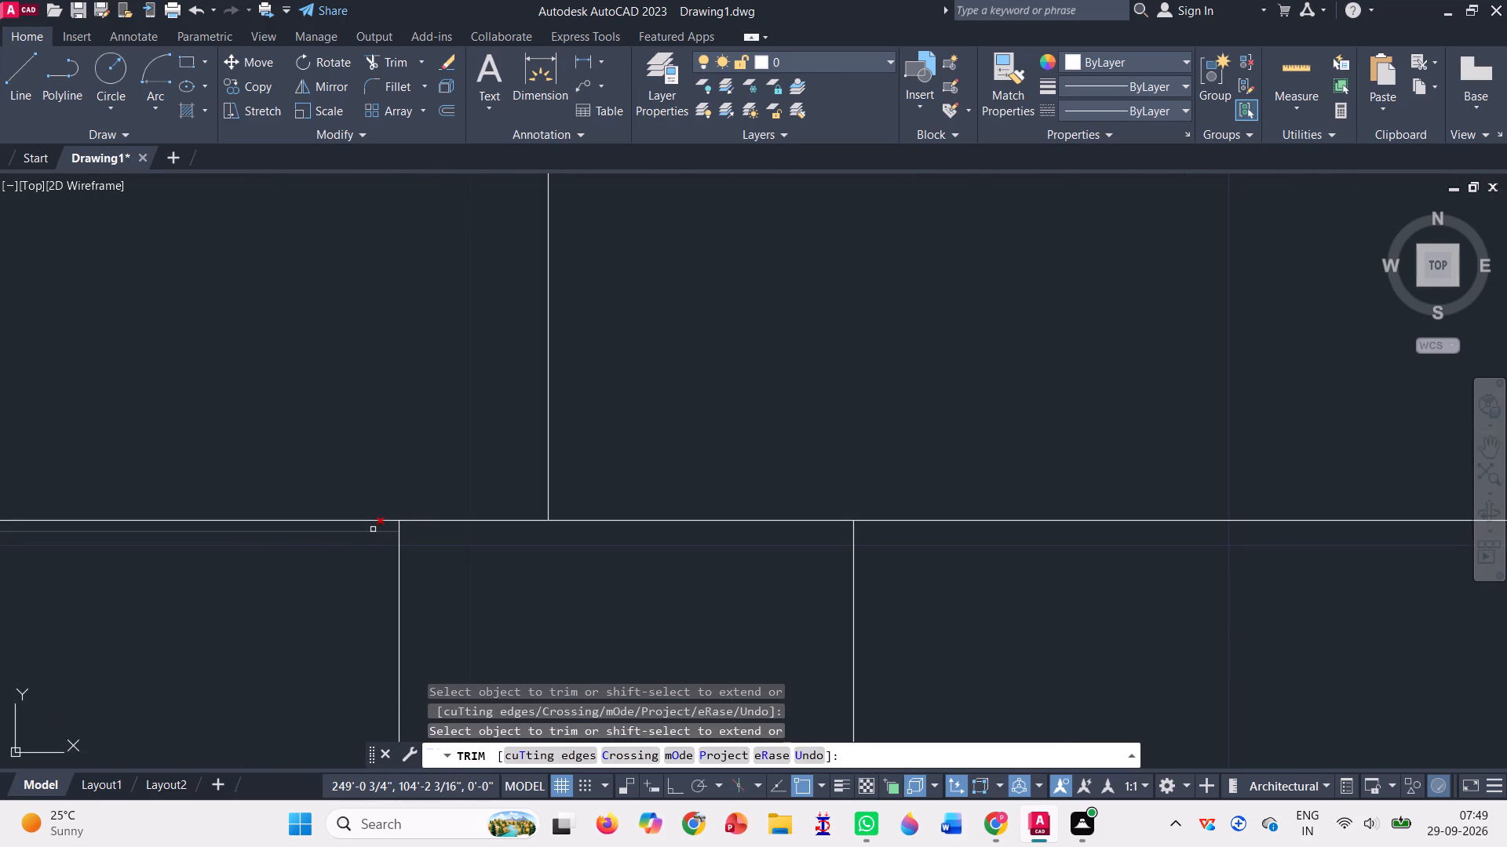
{"action": "left_click", "coordinate": [373, 529]}
{"action": "scroll", "coordinate": [654, 442], "scroll_direction": "down", "scroll_amount": 3}
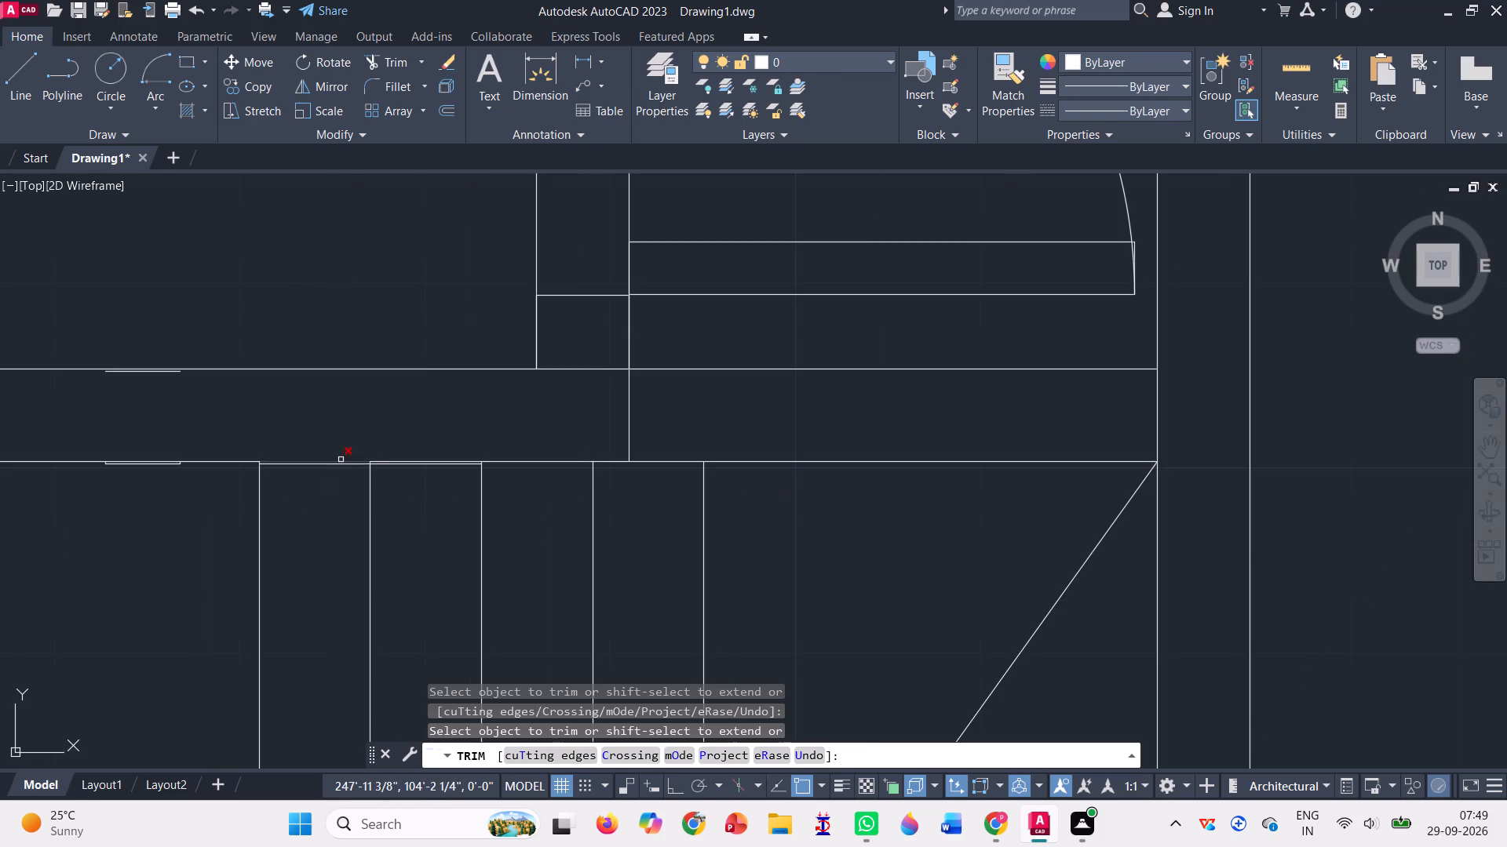
{"action": "scroll", "coordinate": [346, 445], "scroll_direction": "up", "scroll_amount": 2}
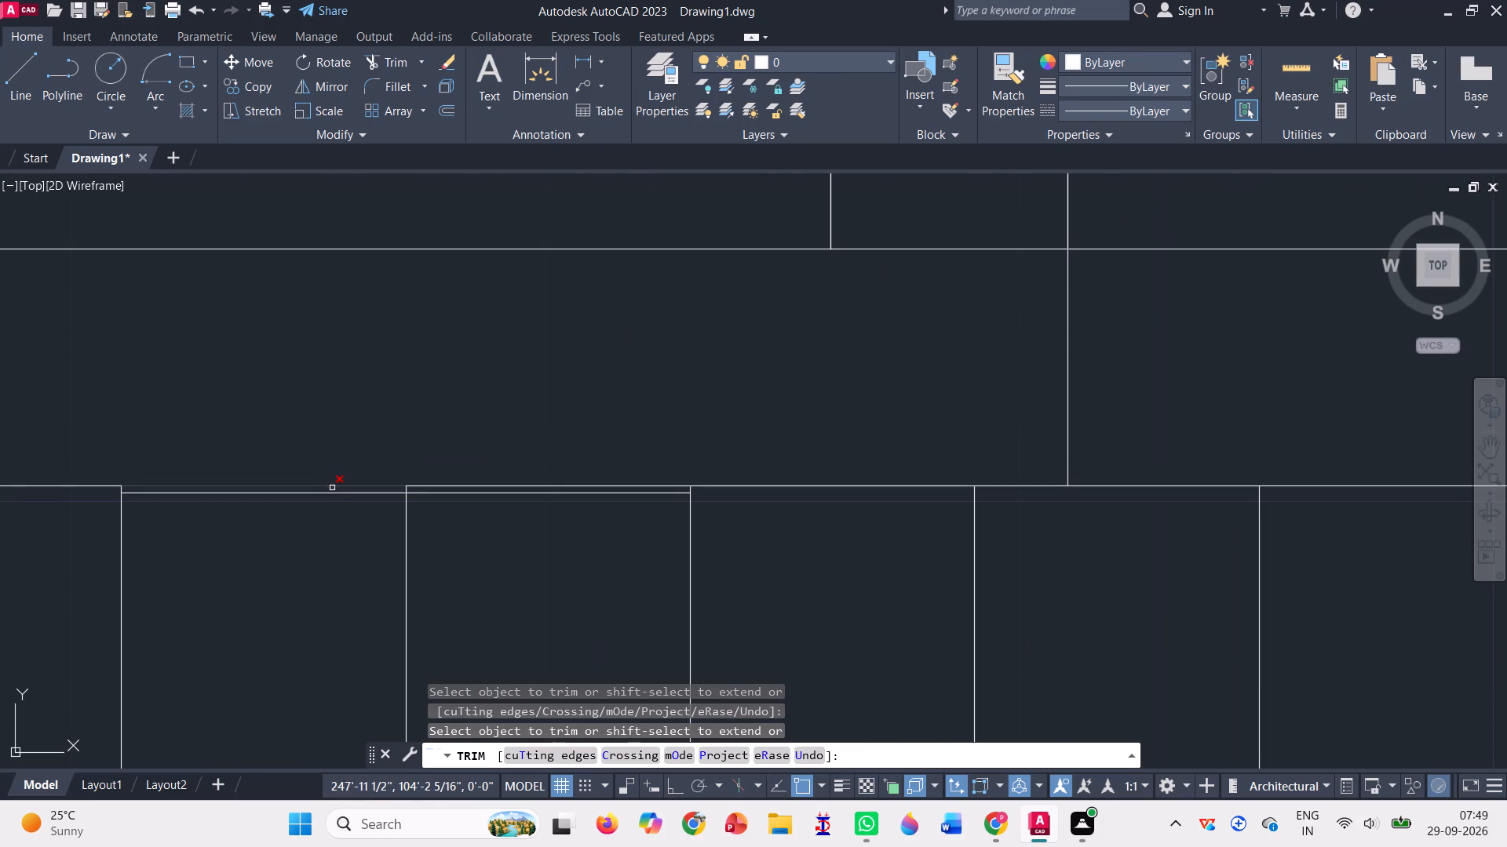
{"action": "left_click", "coordinate": [325, 497]}
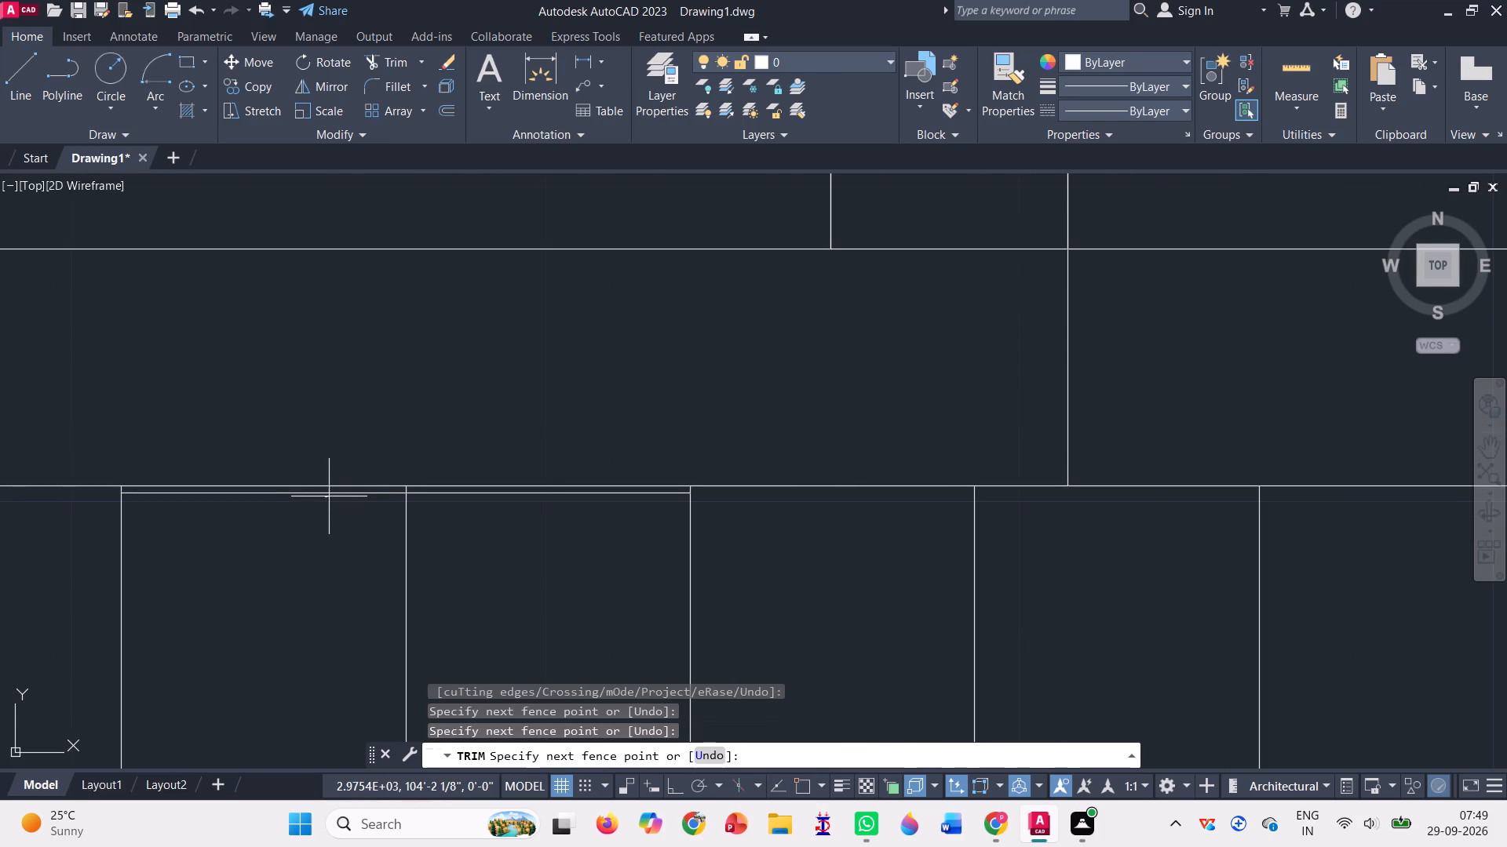
{"action": "left_click", "coordinate": [334, 493]}
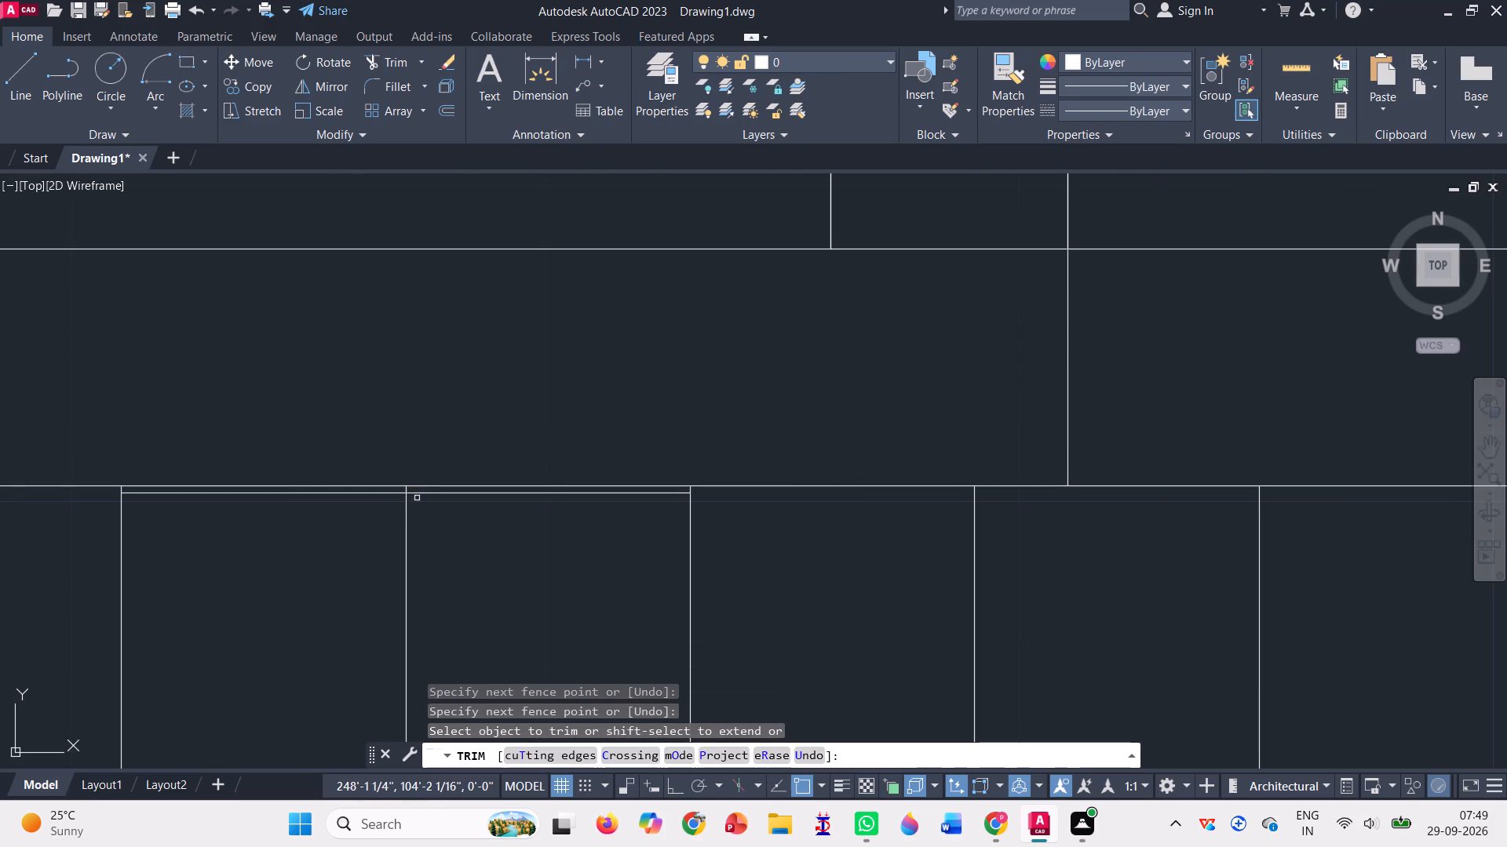
{"action": "left_click", "coordinate": [421, 496]}
{"action": "left_click", "coordinate": [396, 492]}
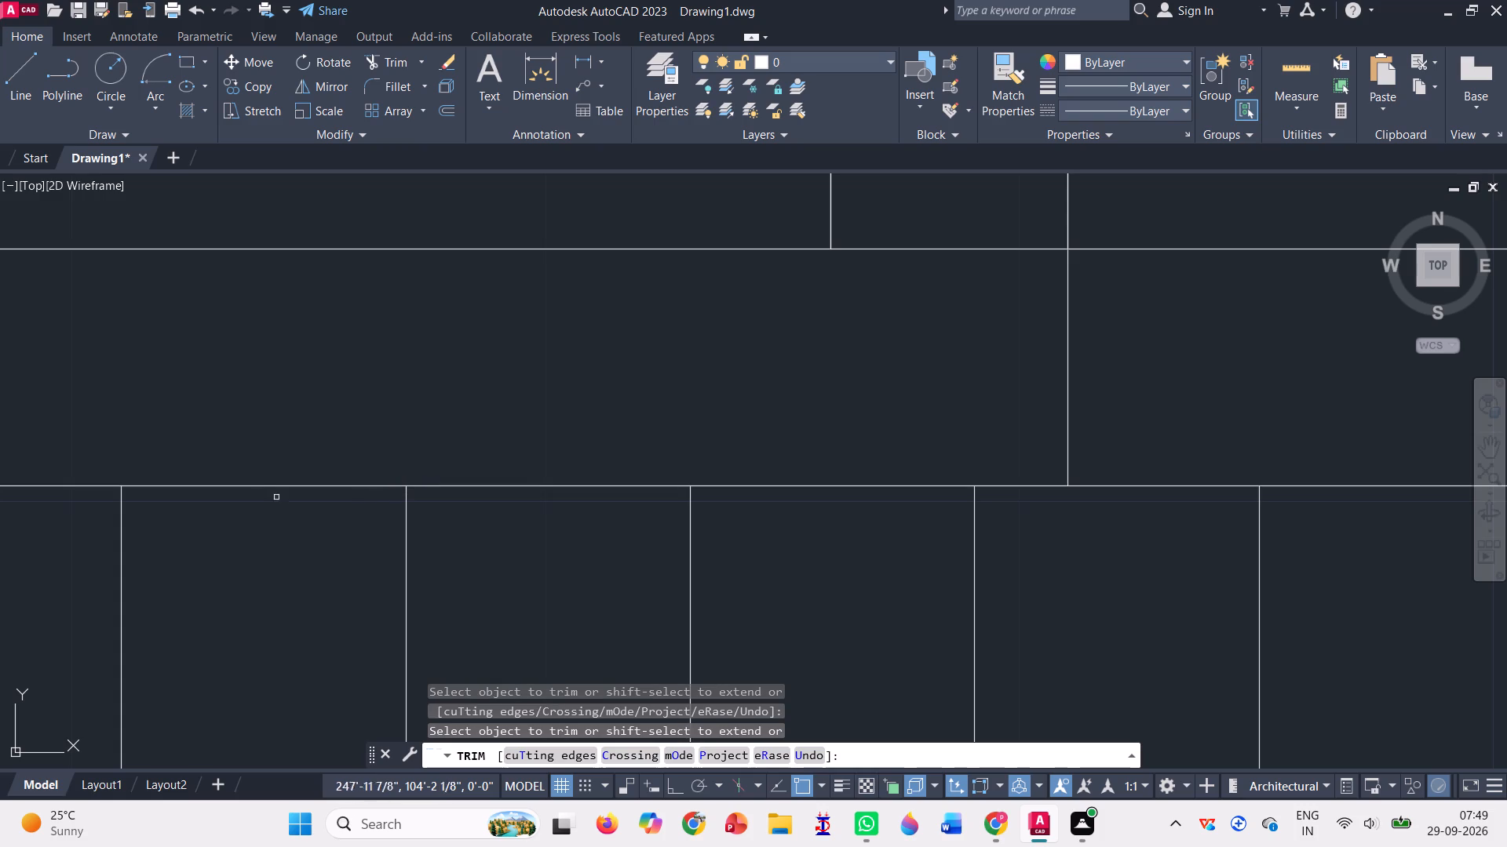
Trim the remaining duplicate line pieces and tiny vertical stub along the bedroom wall west of the stairs, and finish trimming.
{"action": "scroll", "coordinate": [399, 427], "scroll_direction": "down", "scroll_amount": 1}
{"action": "scroll", "coordinate": [79, 325], "scroll_direction": "up", "scroll_amount": 2}
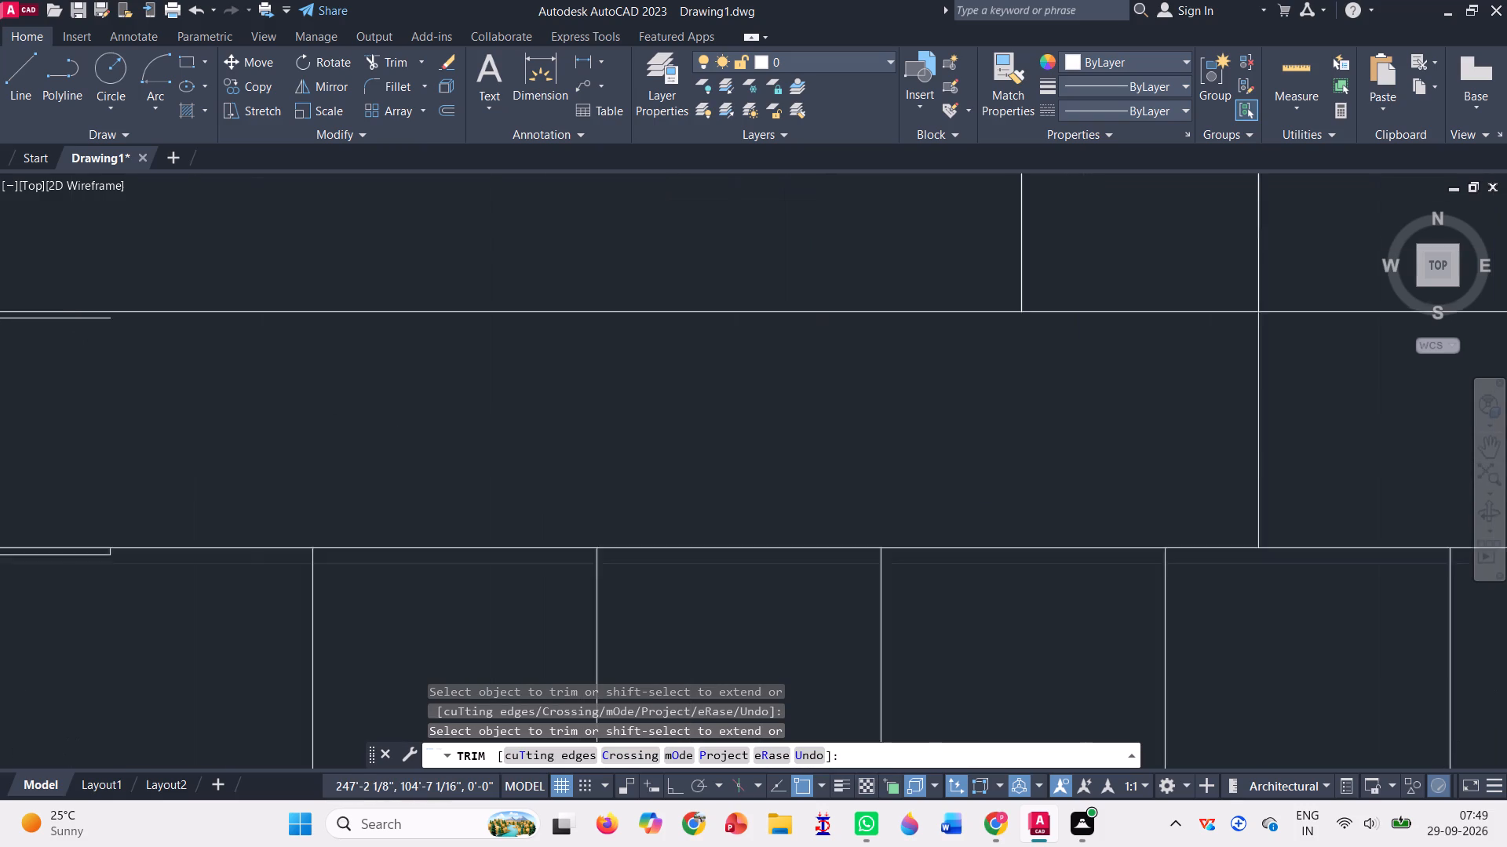
{"action": "scroll", "coordinate": [79, 325], "scroll_direction": "up", "scroll_amount": 1}
{"action": "left_click", "coordinate": [102, 306]}
{"action": "scroll", "coordinate": [166, 370], "scroll_direction": "down", "scroll_amount": 3}
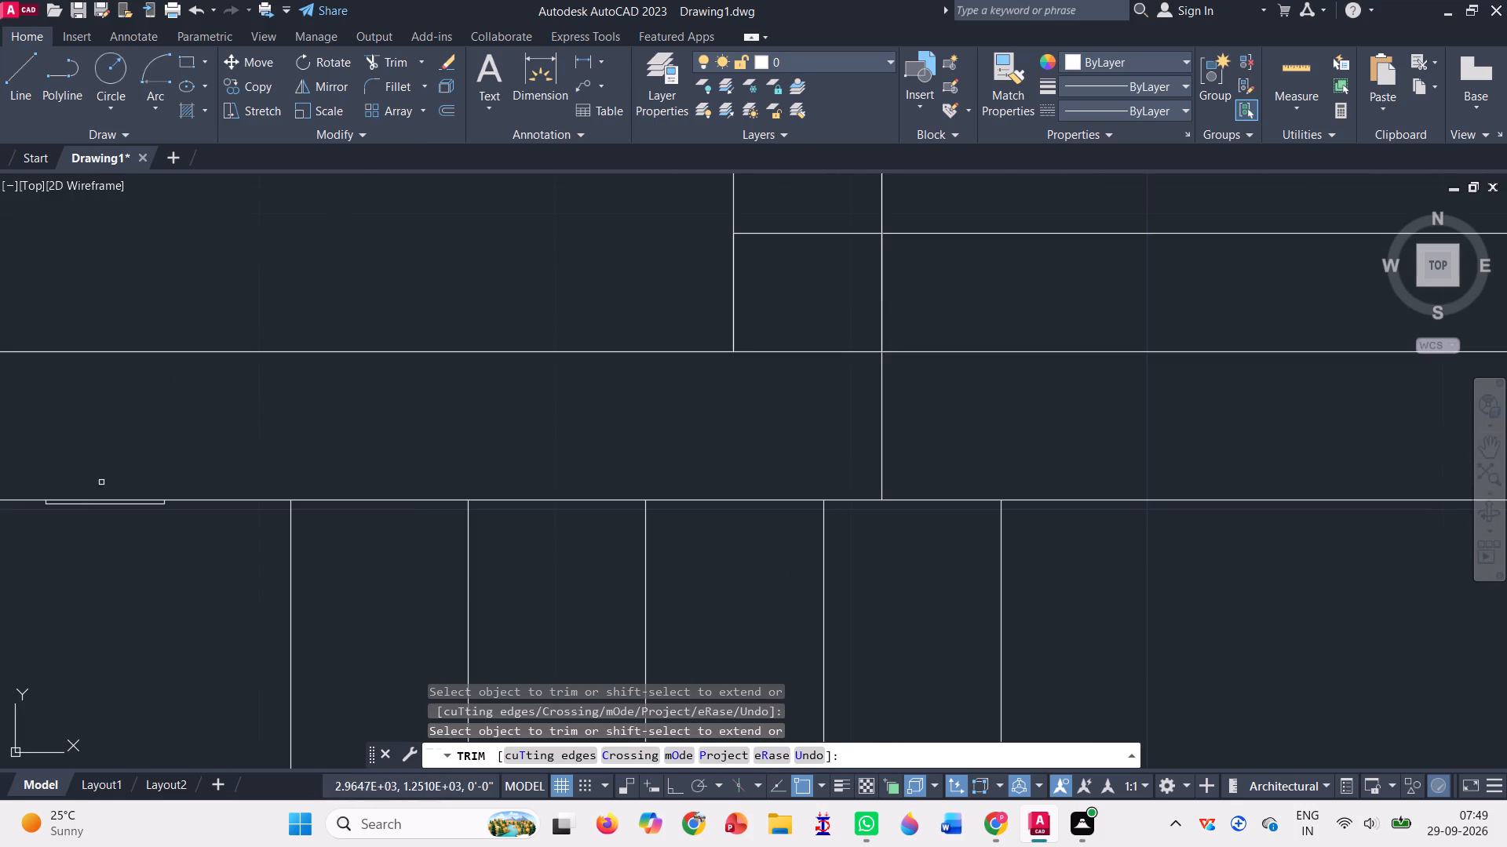
{"action": "scroll", "coordinate": [83, 500], "scroll_direction": "up", "scroll_amount": 2}
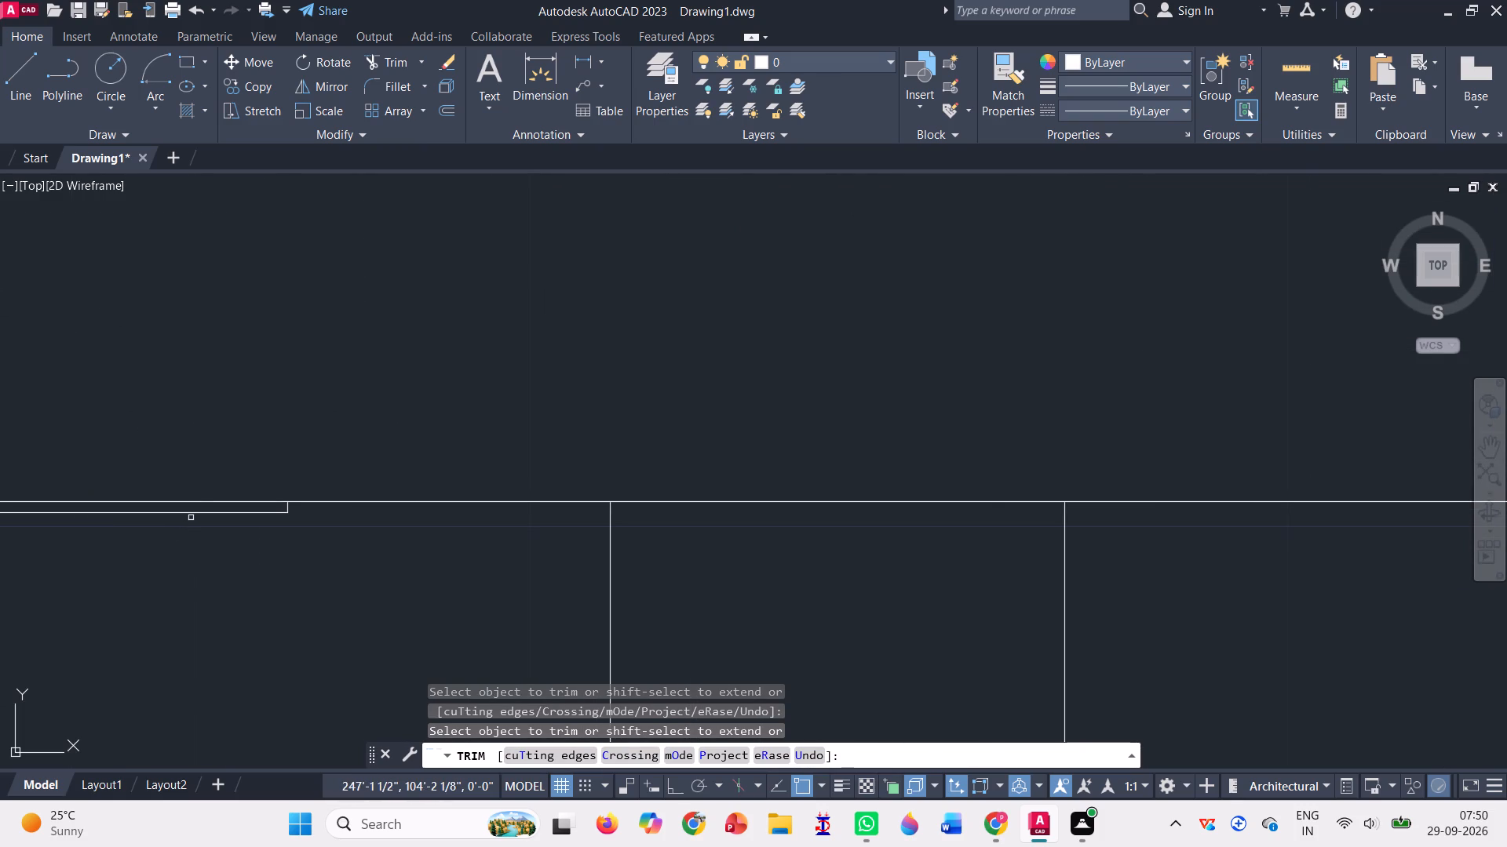
{"action": "left_click", "coordinate": [193, 514]}
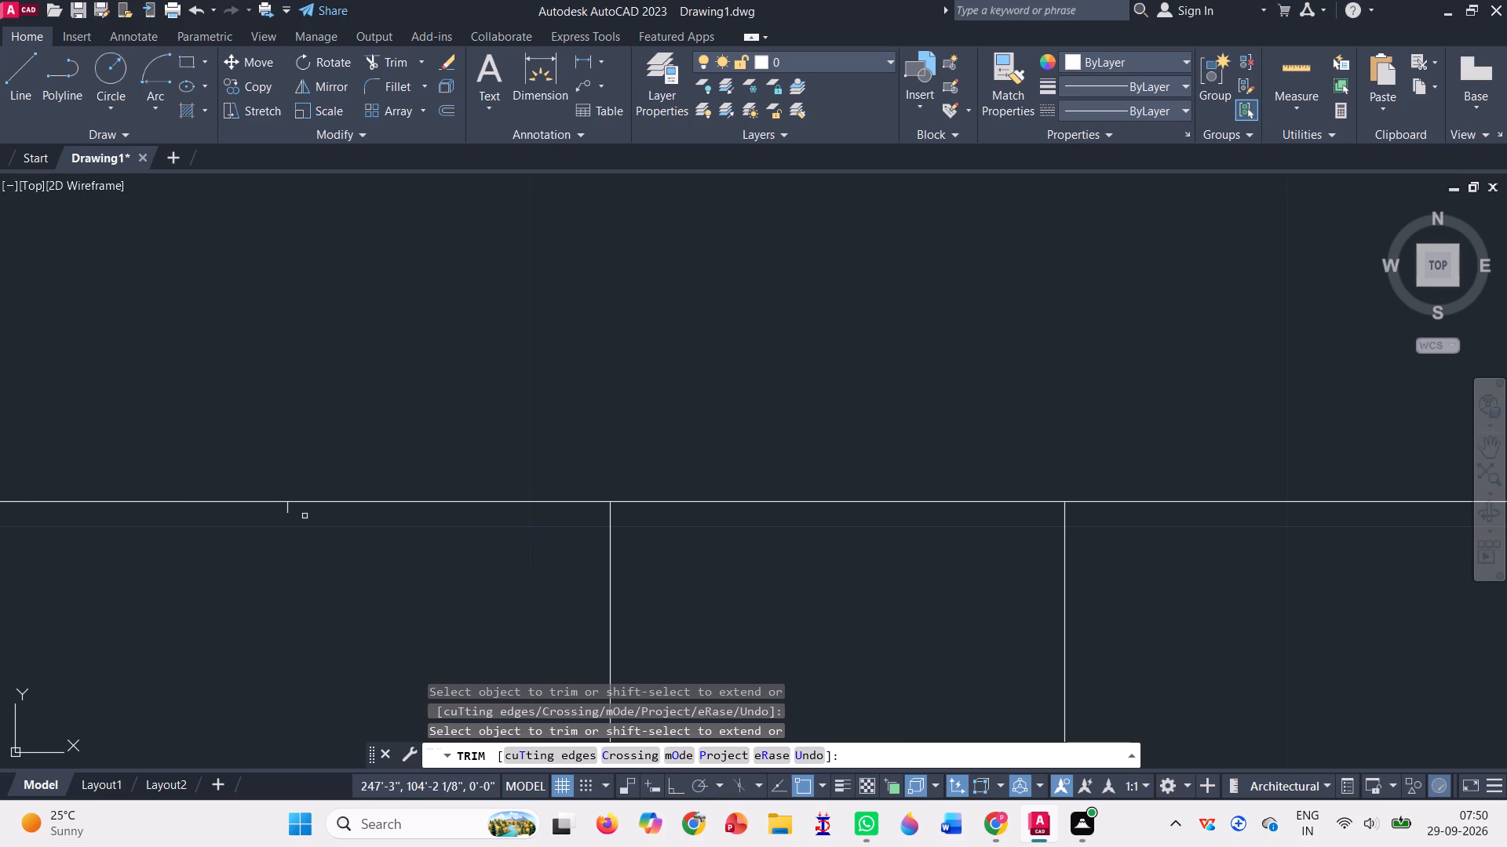
{"action": "left_click", "coordinate": [285, 512]}
{"action": "scroll", "coordinate": [485, 417], "scroll_direction": "down", "scroll_amount": 3}
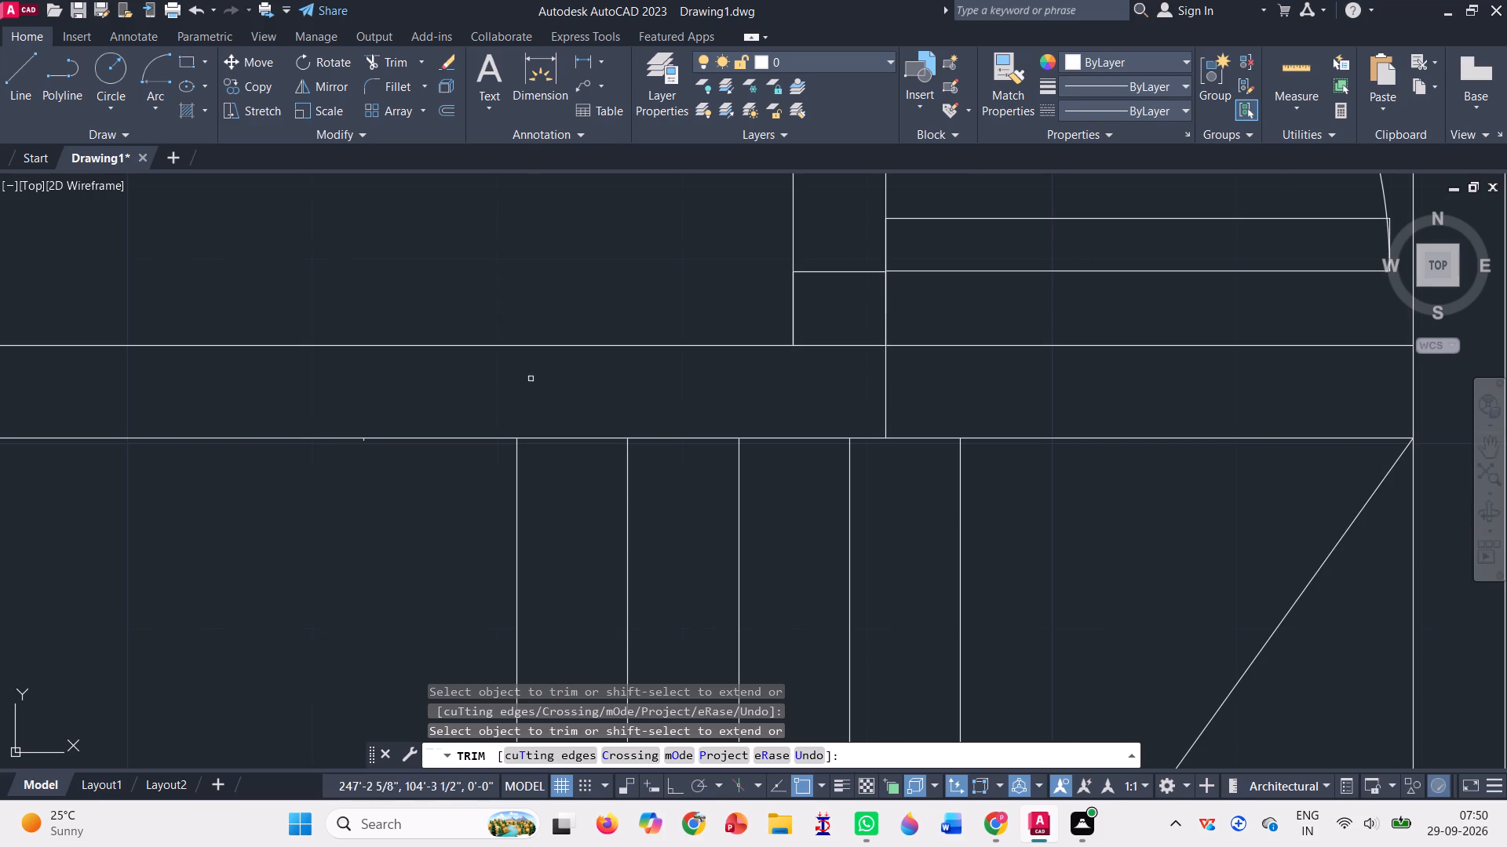
{"action": "scroll", "coordinate": [114, 438], "scroll_direction": "up", "scroll_amount": 2}
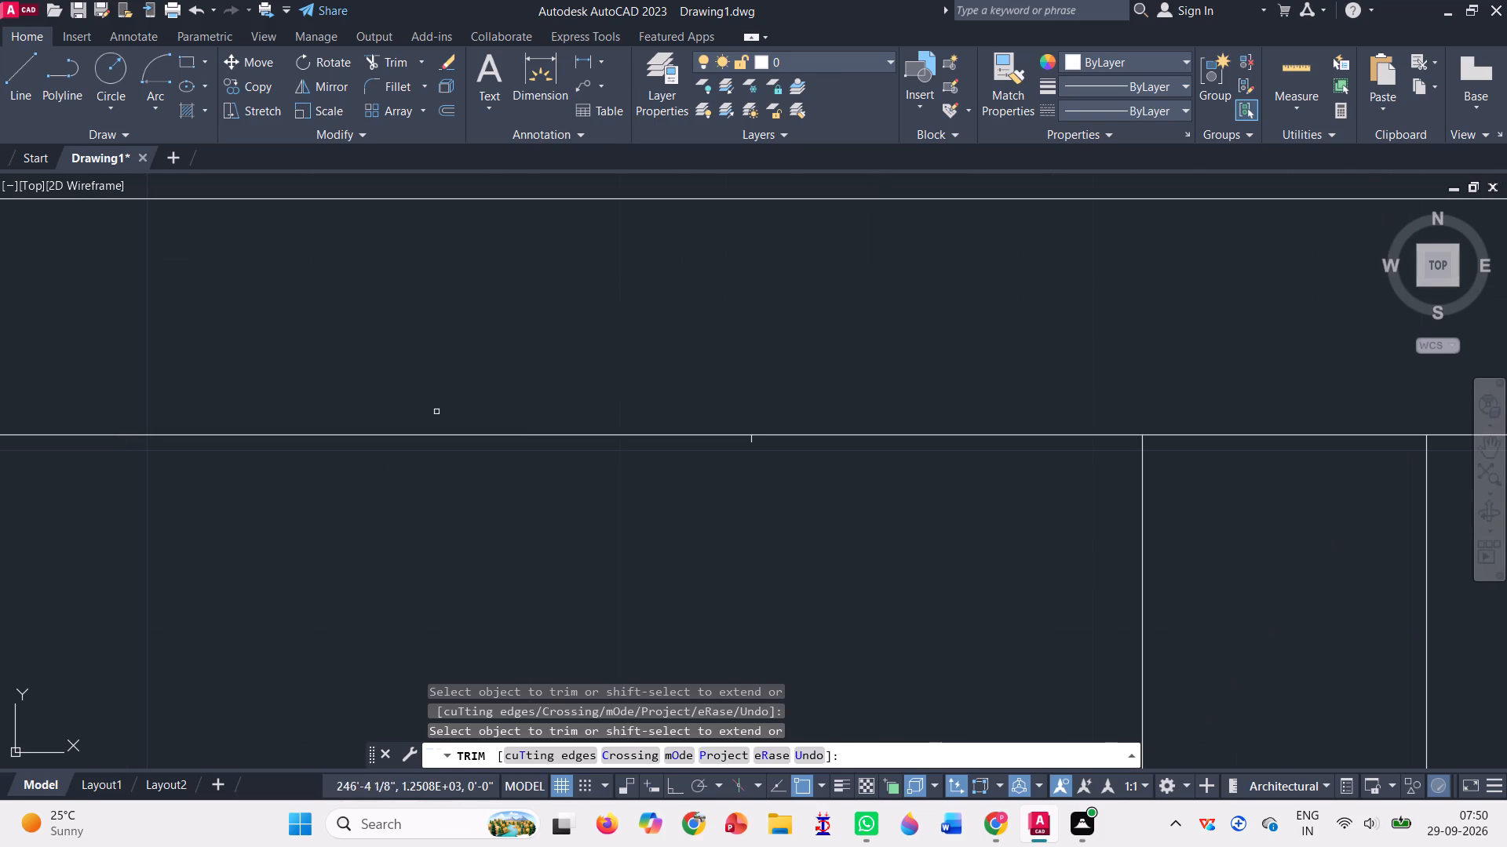
{"action": "scroll", "coordinate": [790, 435], "scroll_direction": "up", "scroll_amount": 1}
{"action": "scroll", "coordinate": [709, 449], "scroll_direction": "up", "scroll_amount": 2}
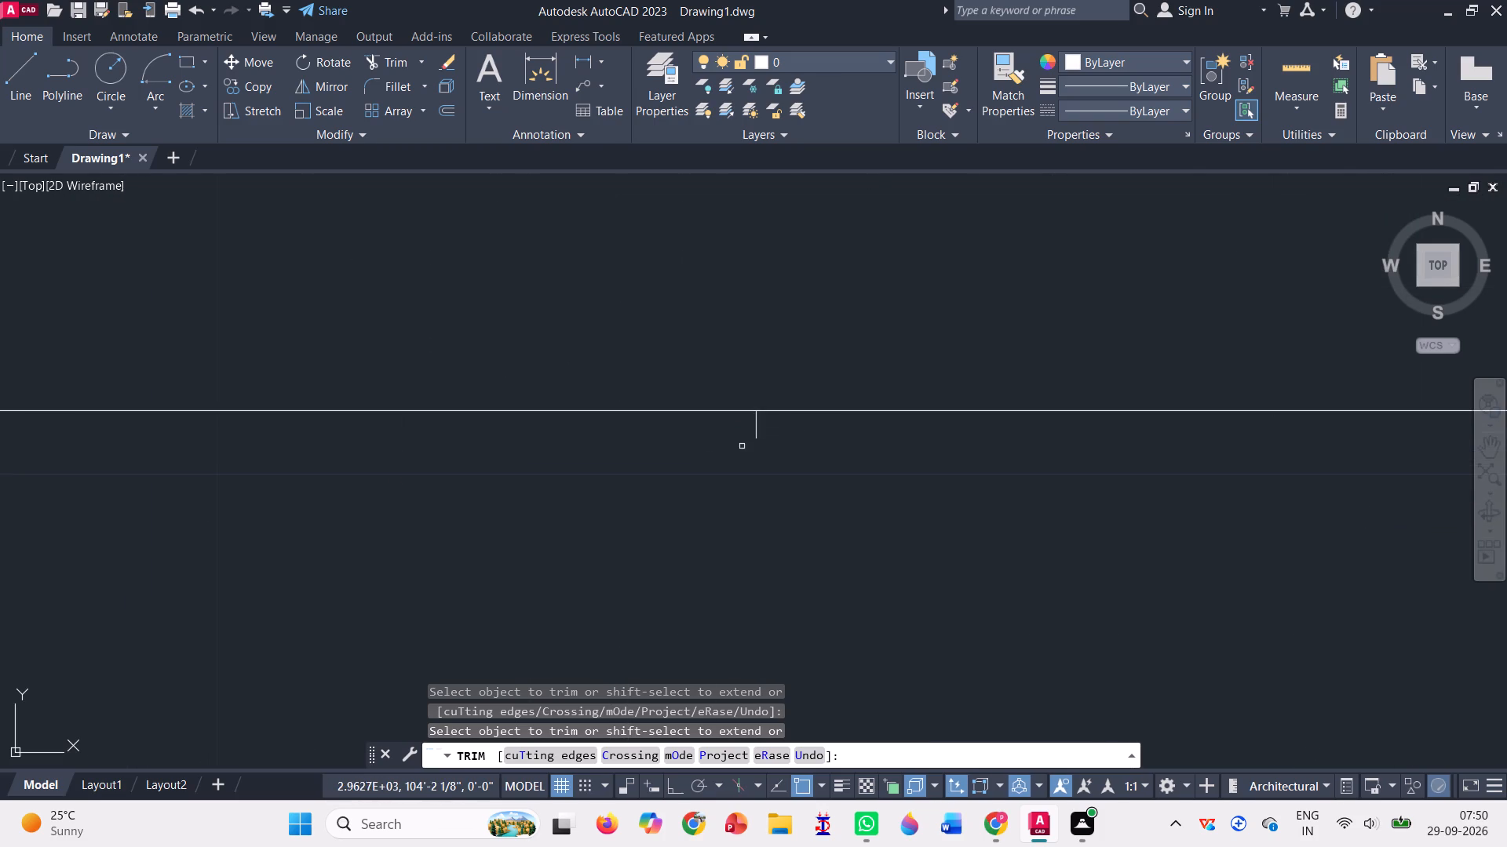
{"action": "left_click", "coordinate": [756, 437]}
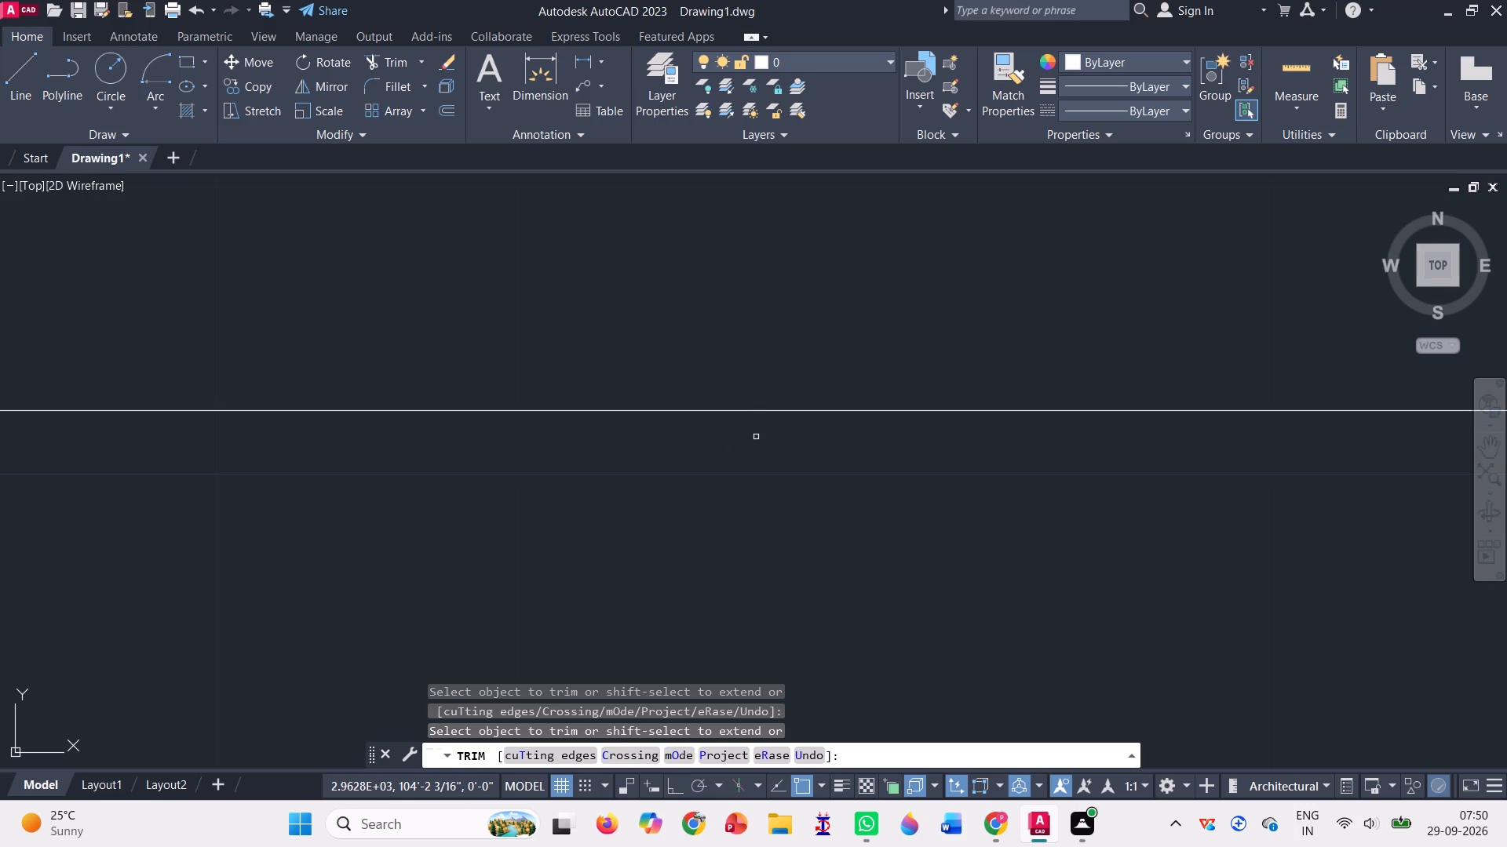
{"action": "scroll", "coordinate": [650, 472], "scroll_direction": "down", "scroll_amount": 7}
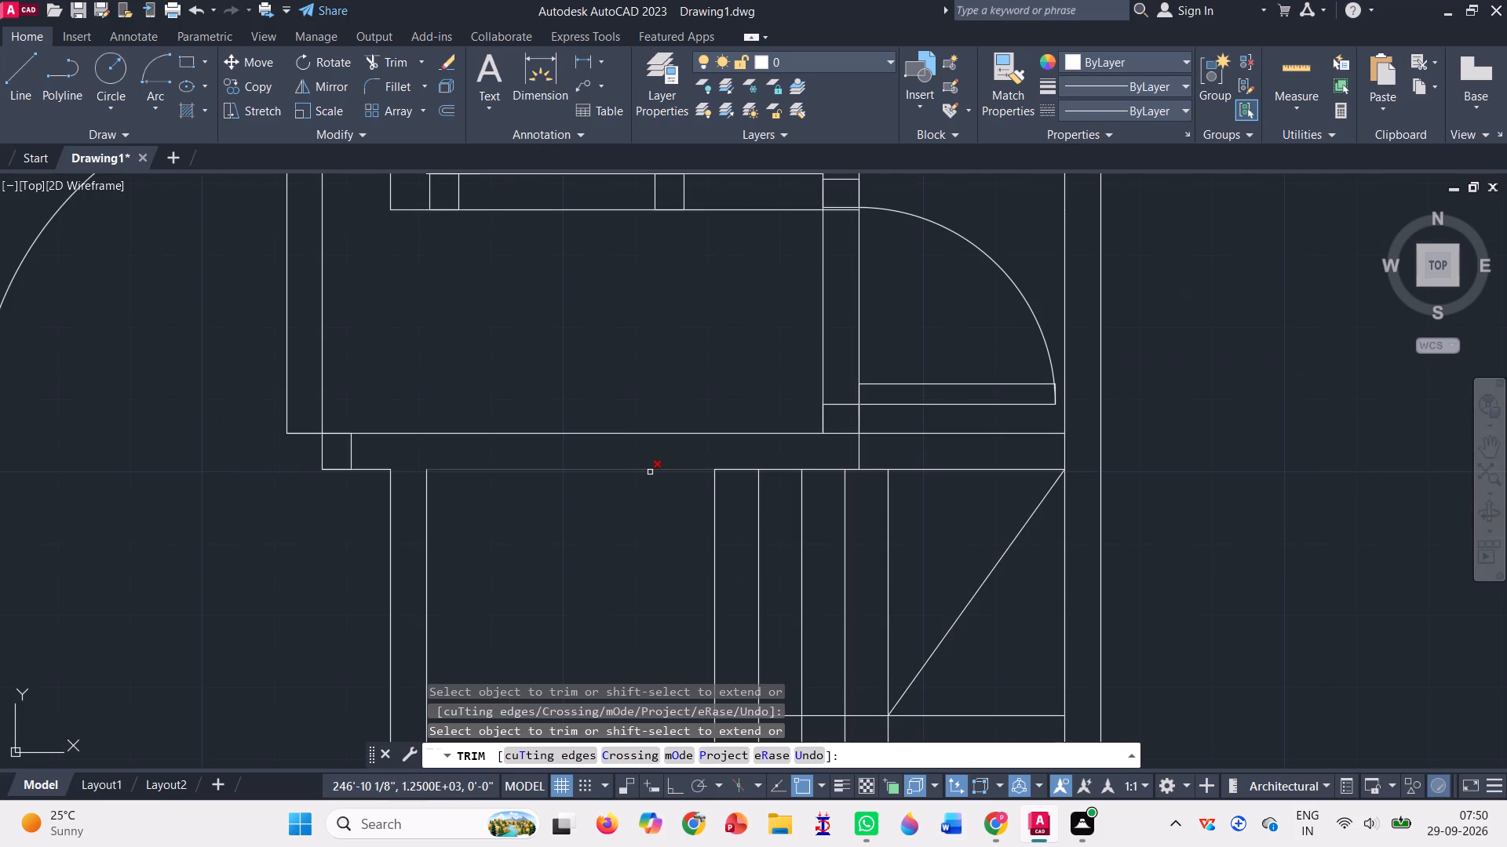
{"action": "scroll", "coordinate": [669, 333], "scroll_direction": "down", "scroll_amount": 2}
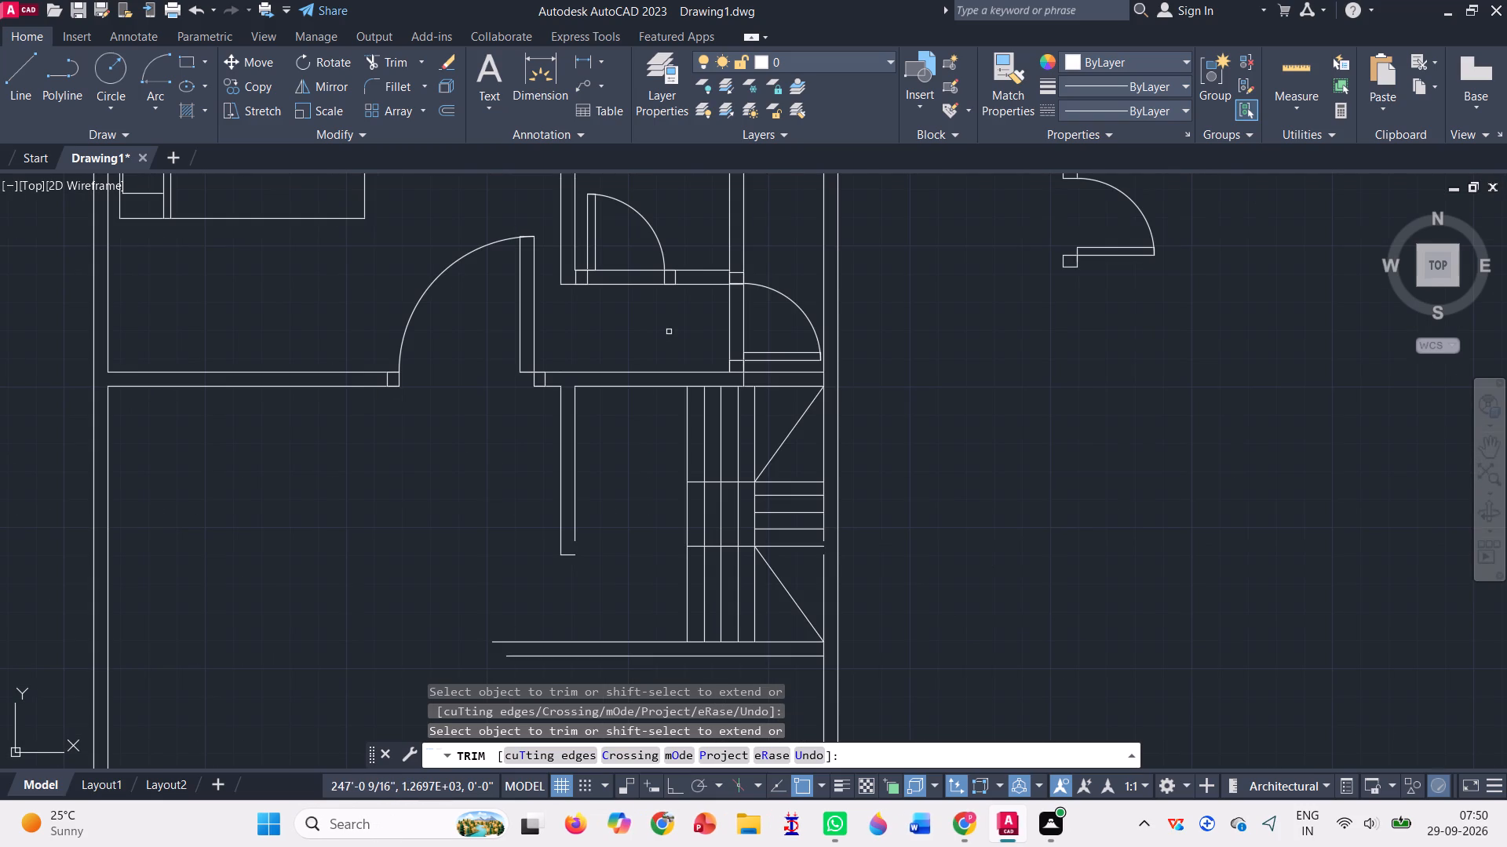
{"action": "key", "text": "Return"}
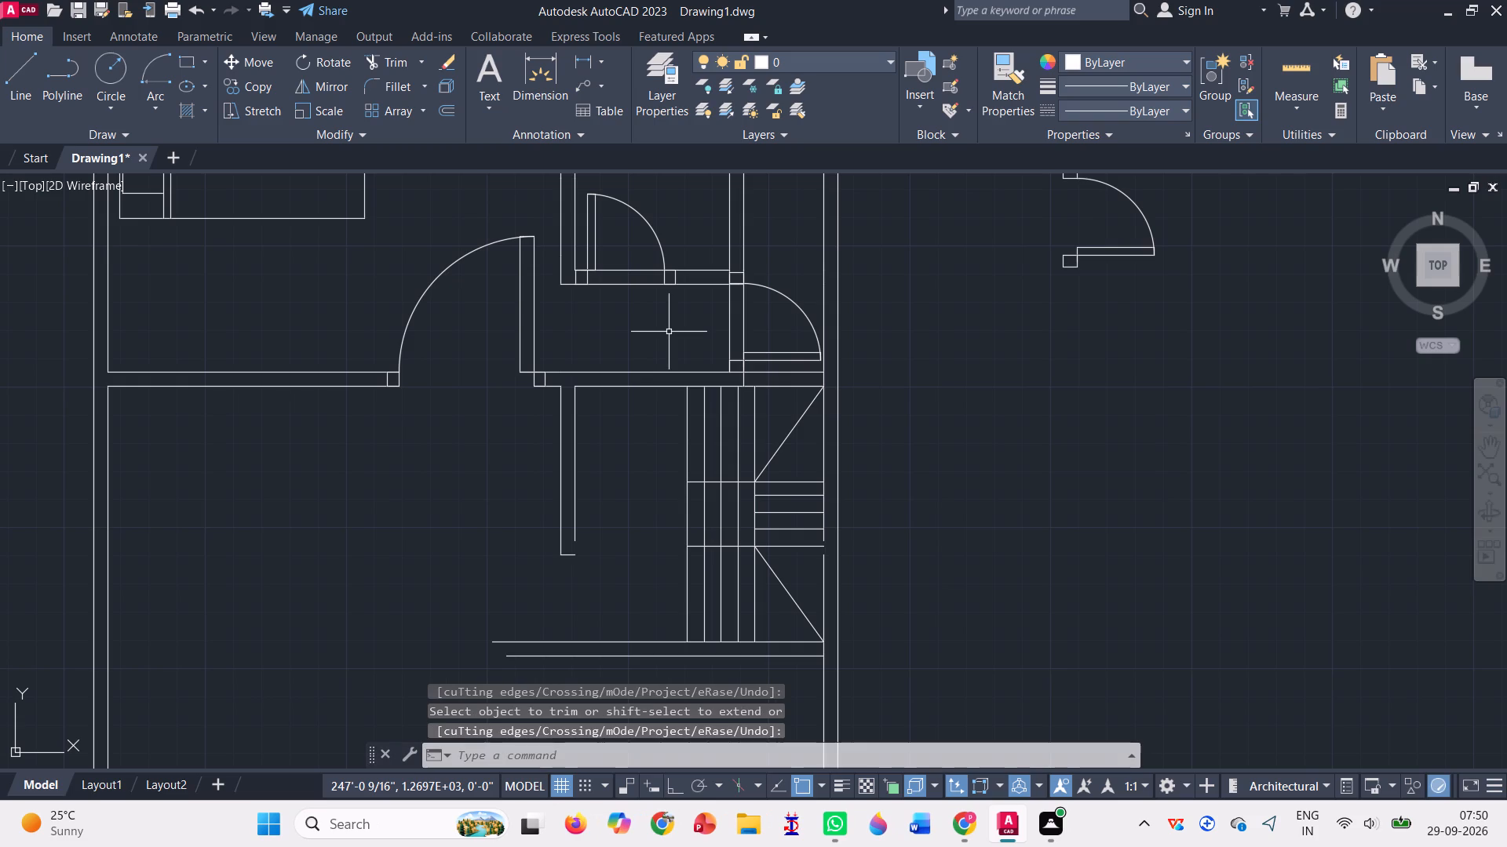
Draw a 5" line along the bedroom wall's lower face, joining the upper ends of the short vertical wall's two lines.
{"action": "left_click", "coordinate": [18, 96]}
{"action": "scroll", "coordinate": [555, 385], "scroll_direction": "up", "scroll_amount": 1}
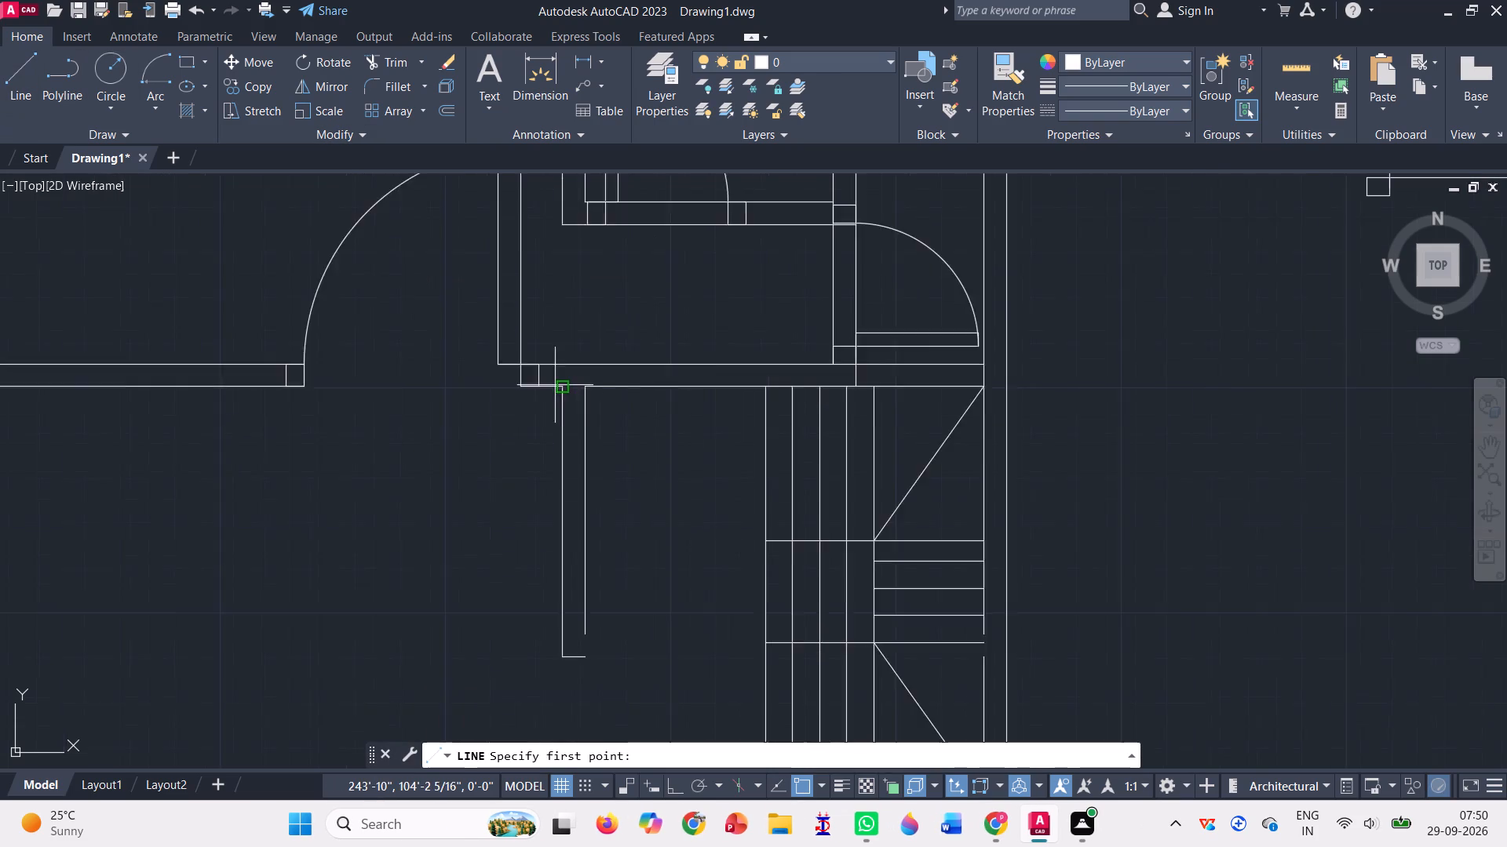
{"action": "scroll", "coordinate": [555, 385], "scroll_direction": "up", "scroll_amount": 3}
{"action": "left_click", "coordinate": [586, 396]}
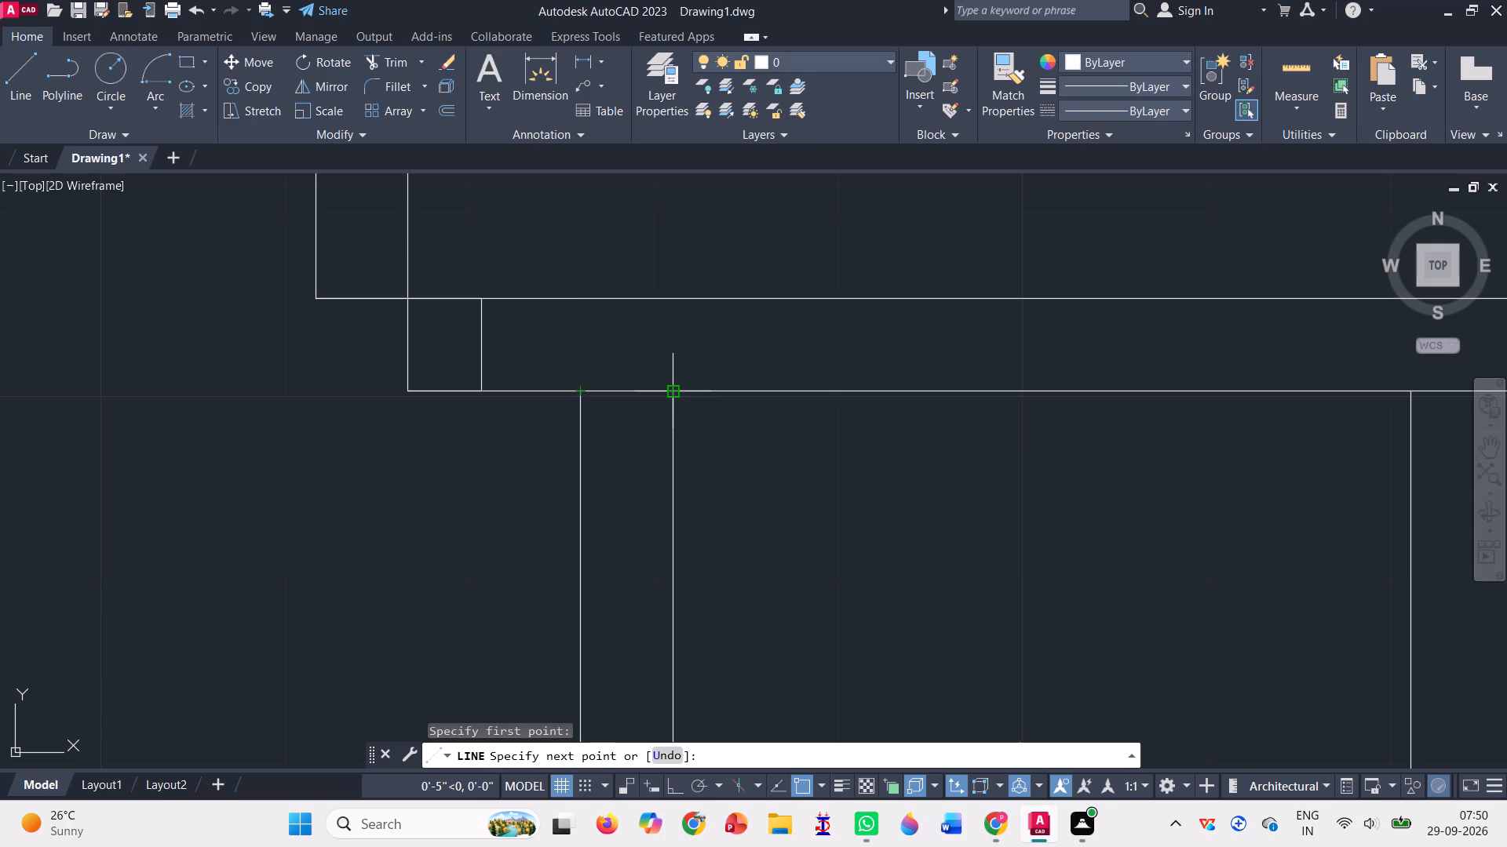
{"action": "left_click", "coordinate": [676, 394]}
{"action": "key", "text": "Return"}
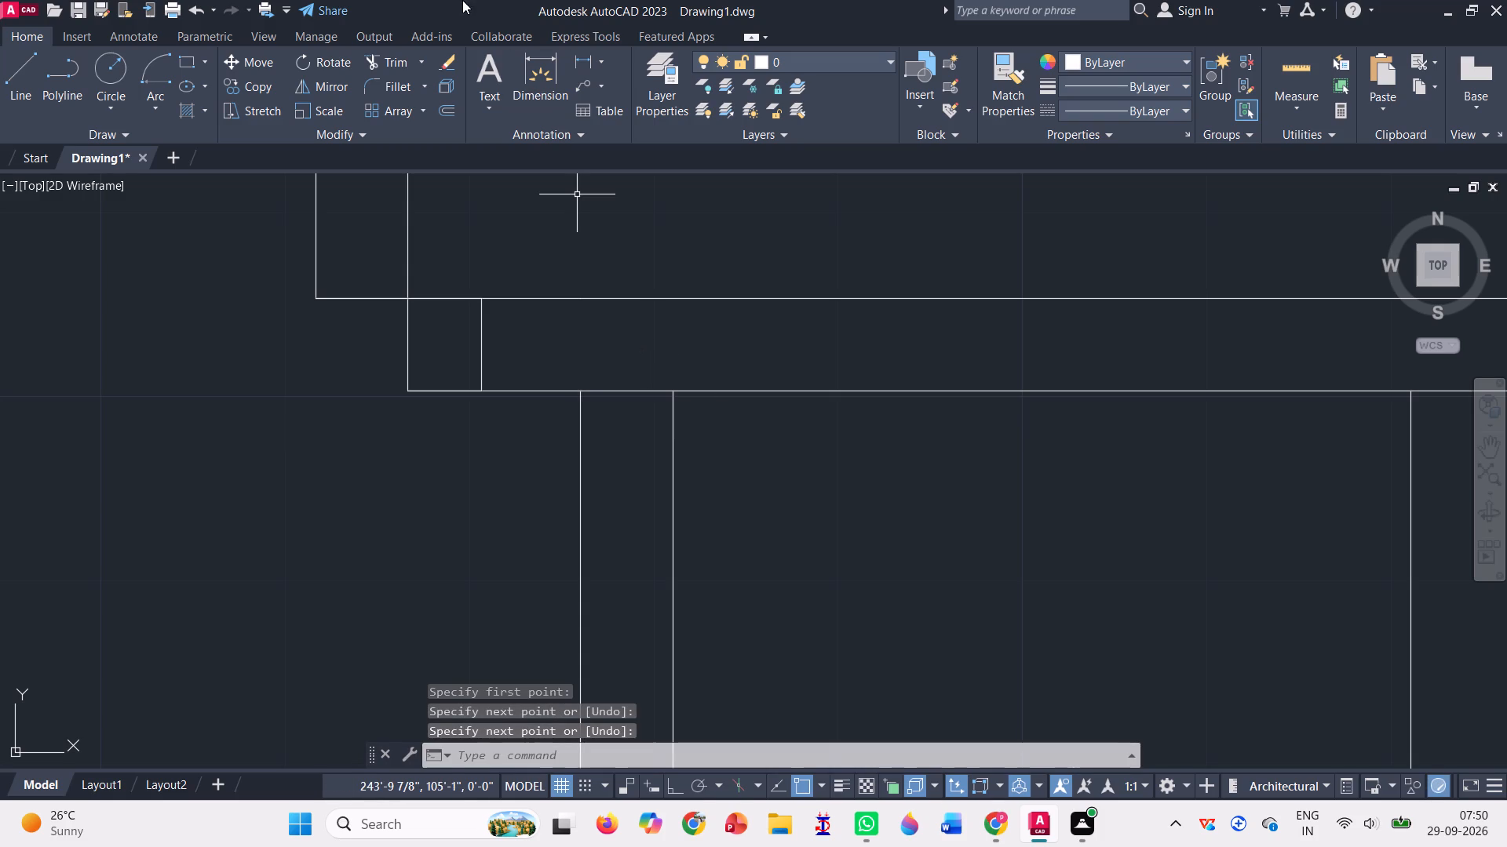
Trim away both lines and the end cap of the short vertical wall west of the stairs.
{"action": "left_click", "coordinate": [392, 60]}
{"action": "scroll", "coordinate": [602, 306], "scroll_direction": "down", "scroll_amount": 3}
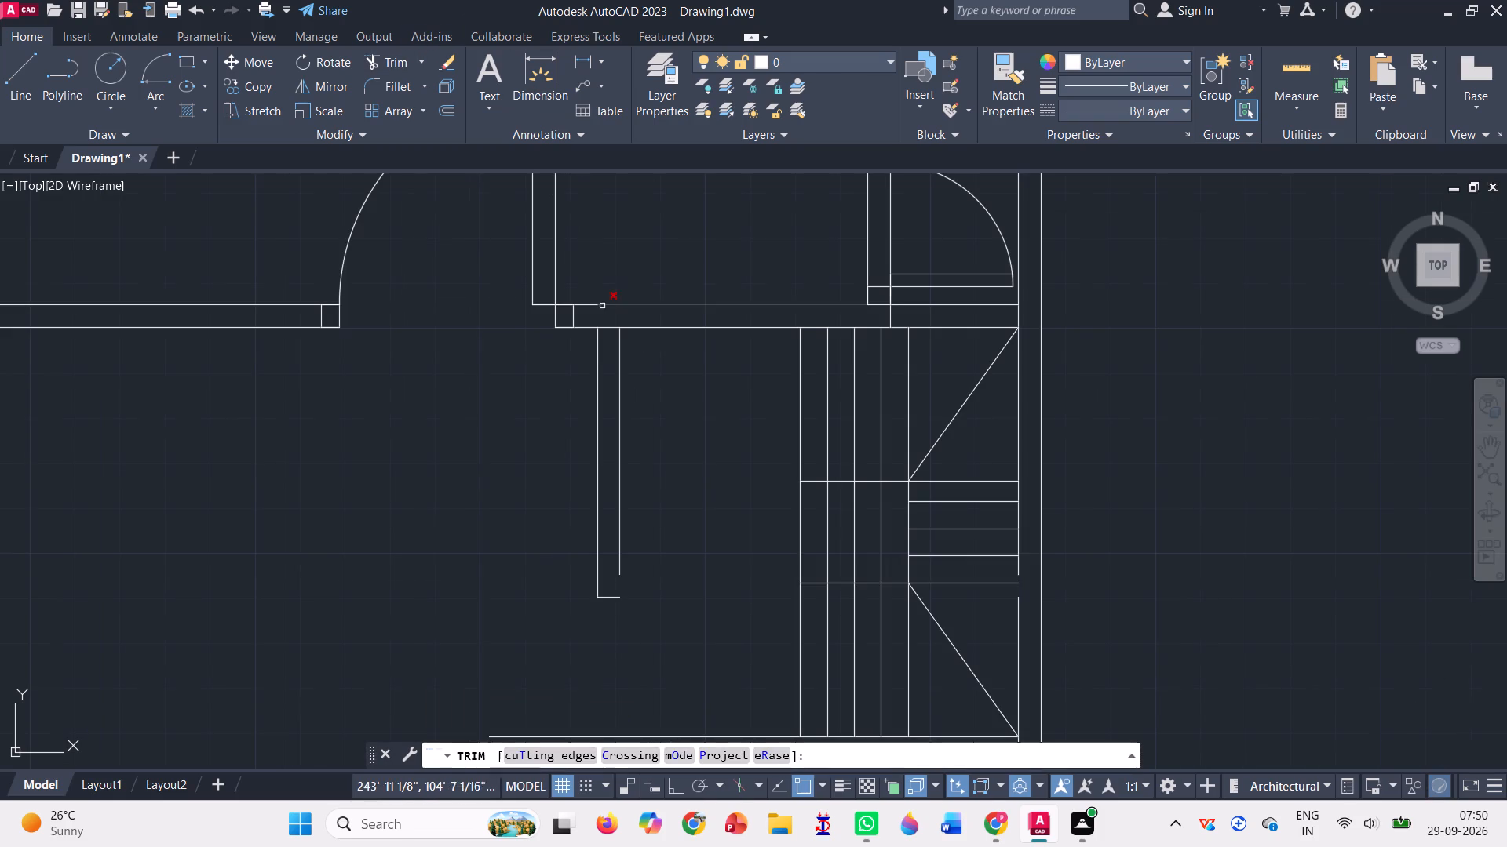
{"action": "left_click", "coordinate": [565, 431]}
{"action": "left_click", "coordinate": [668, 413]}
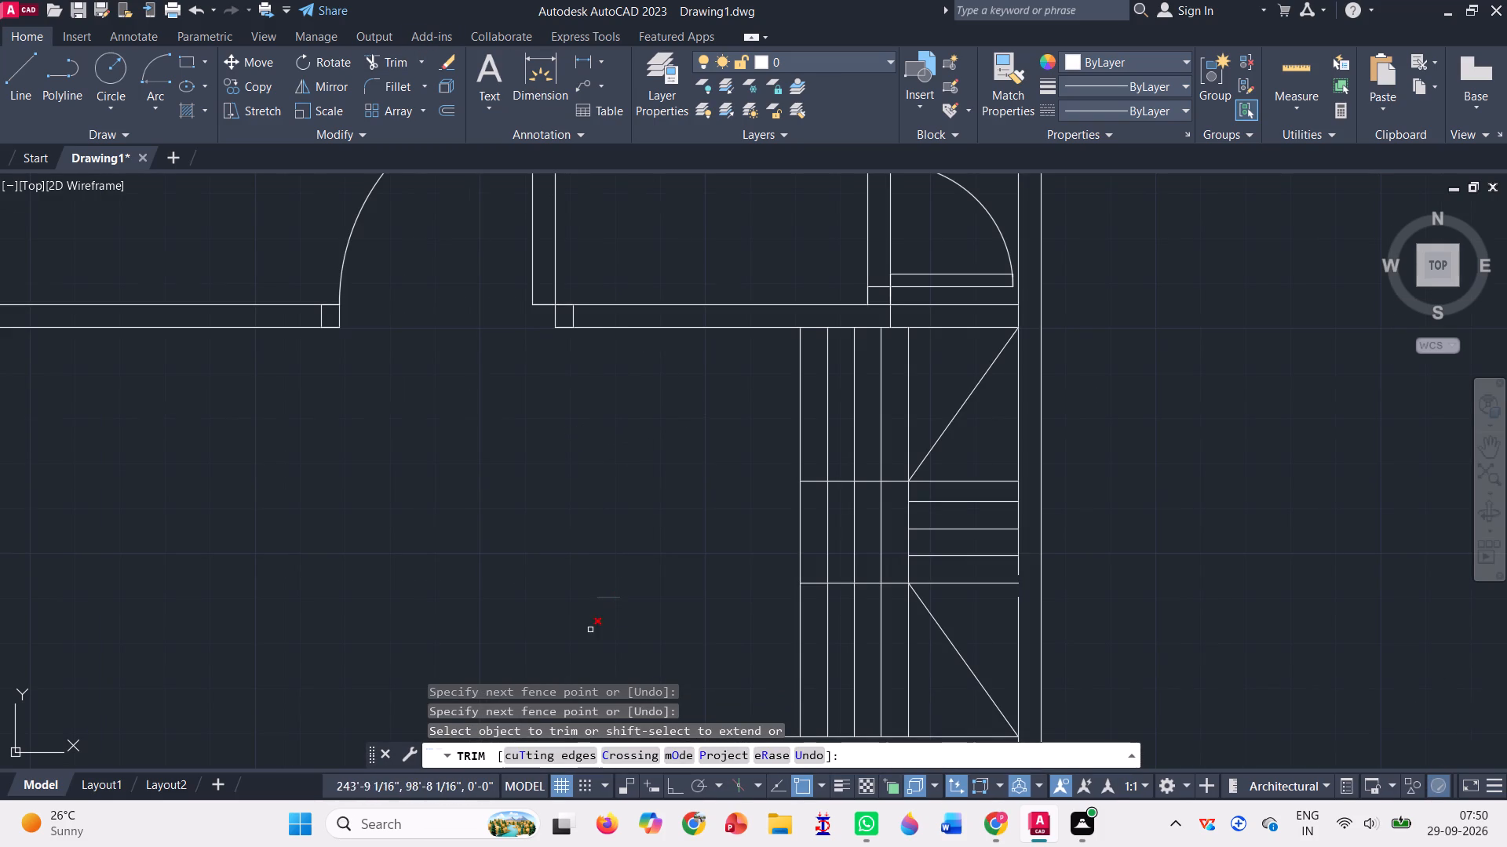
{"action": "left_click", "coordinate": [622, 616]}
{"action": "left_click", "coordinate": [611, 581]}
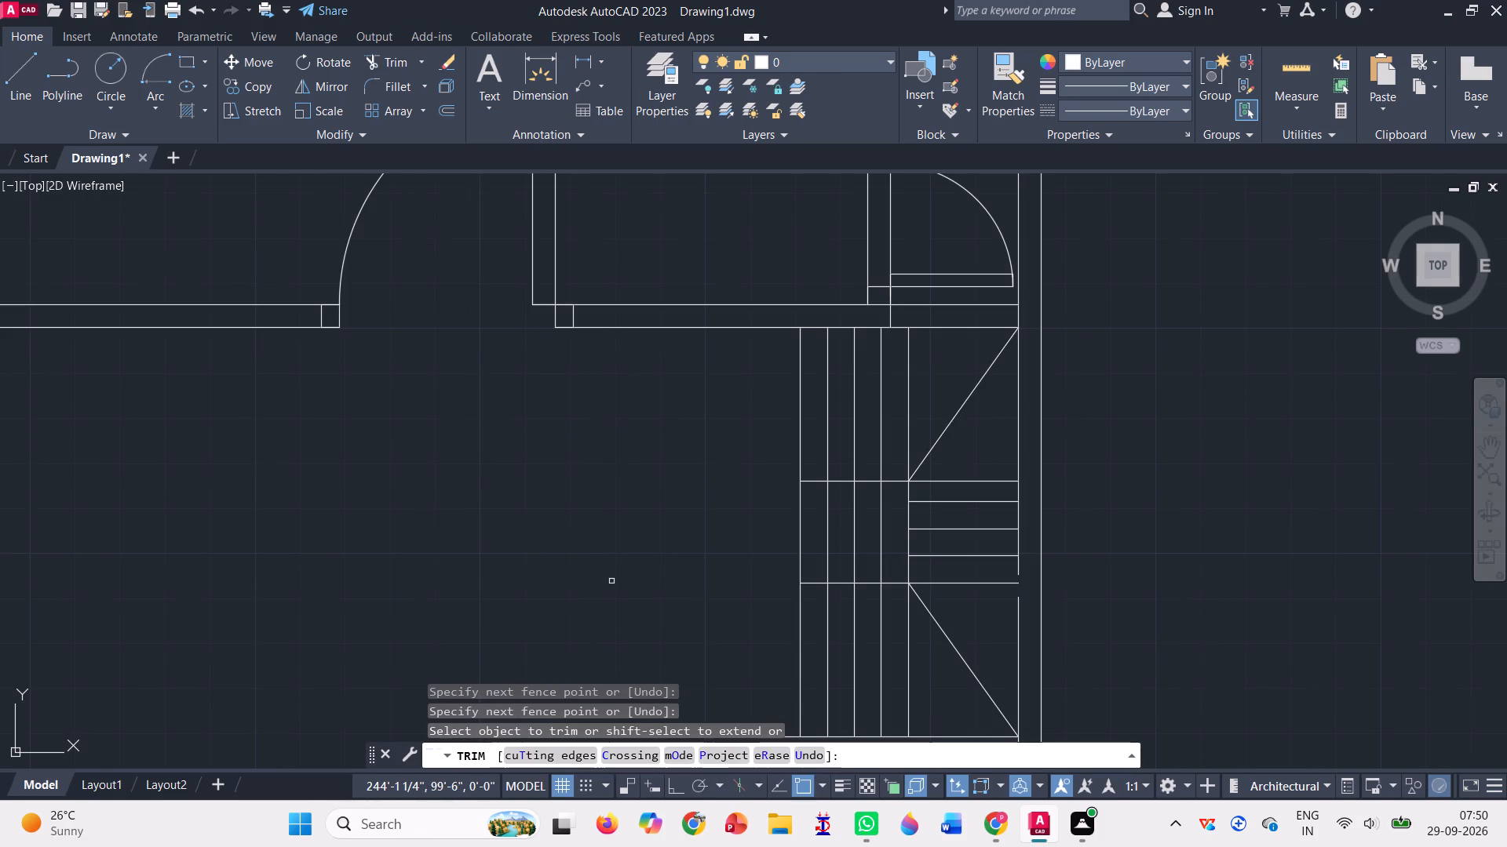
Draw lines extending both faces of the wall below the stairs west to the inner face of the west outer wall.
{"action": "scroll", "coordinate": [629, 530], "scroll_direction": "down", "scroll_amount": 2}
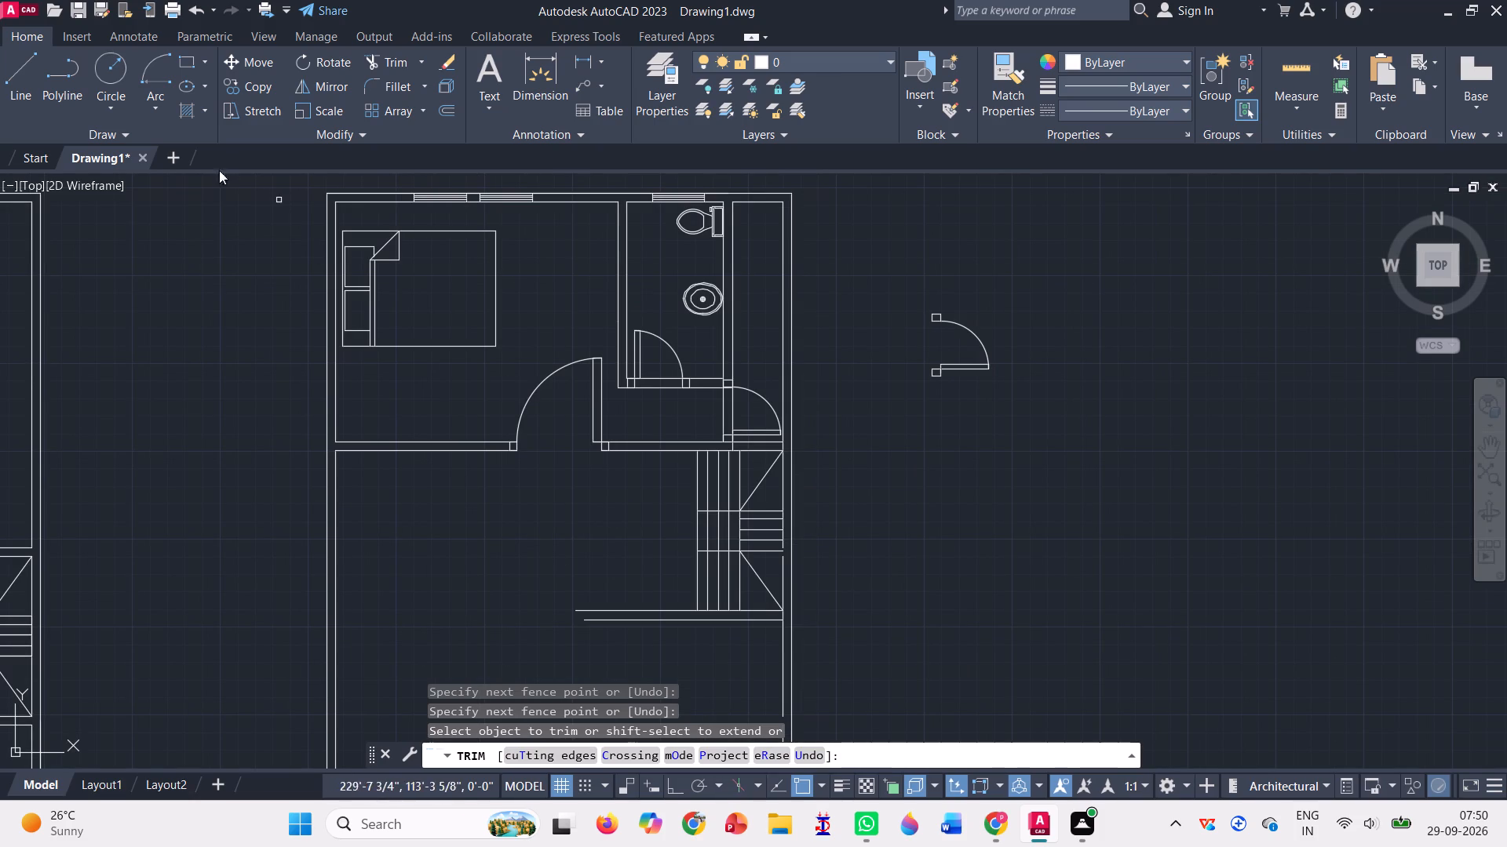
{"action": "left_click", "coordinate": [21, 76]}
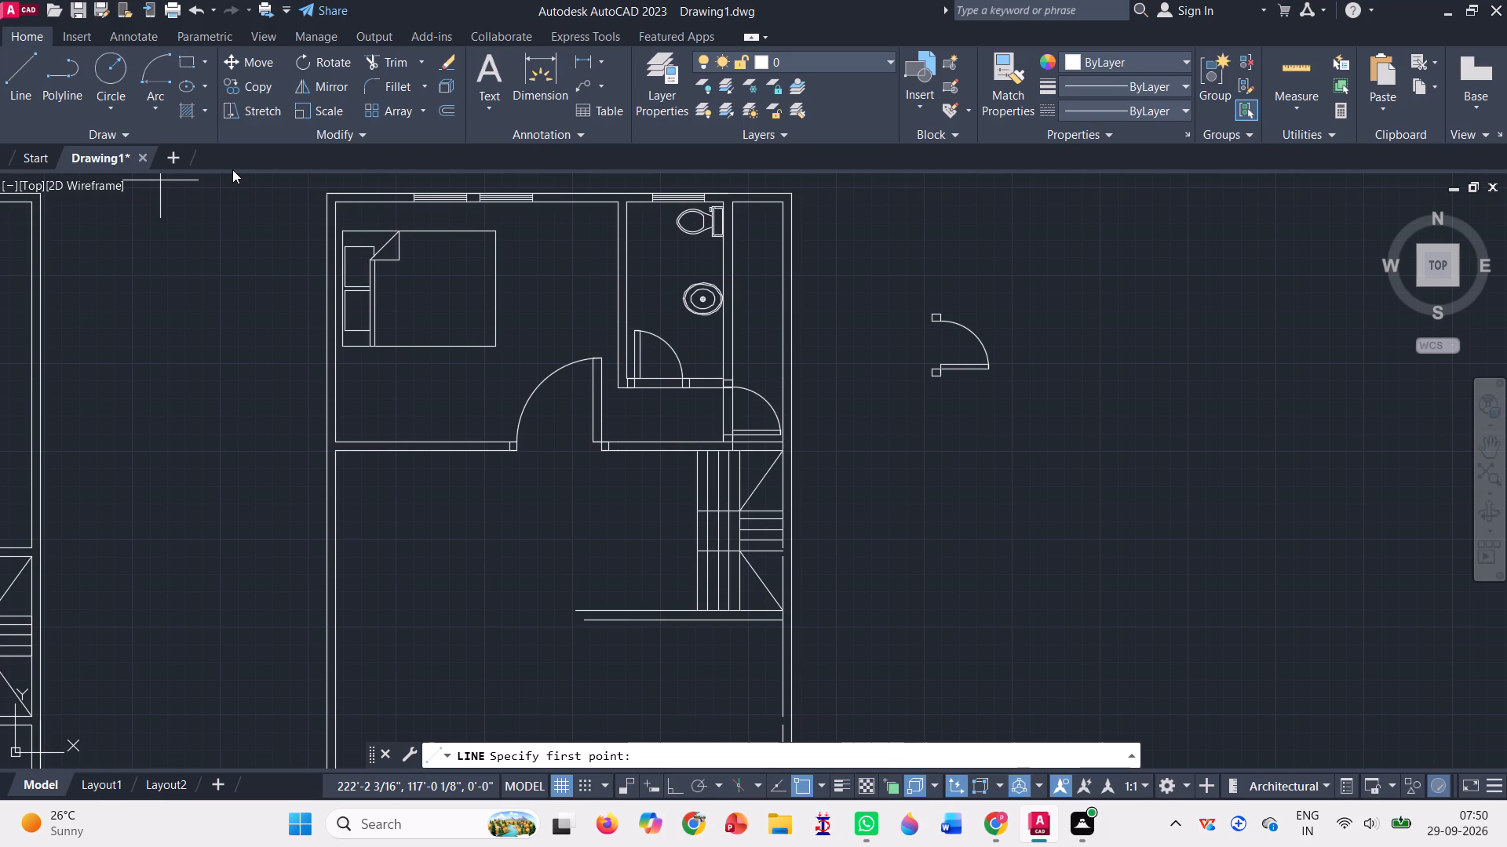
{"action": "scroll", "coordinate": [232, 169], "scroll_direction": "down", "scroll_amount": 1}
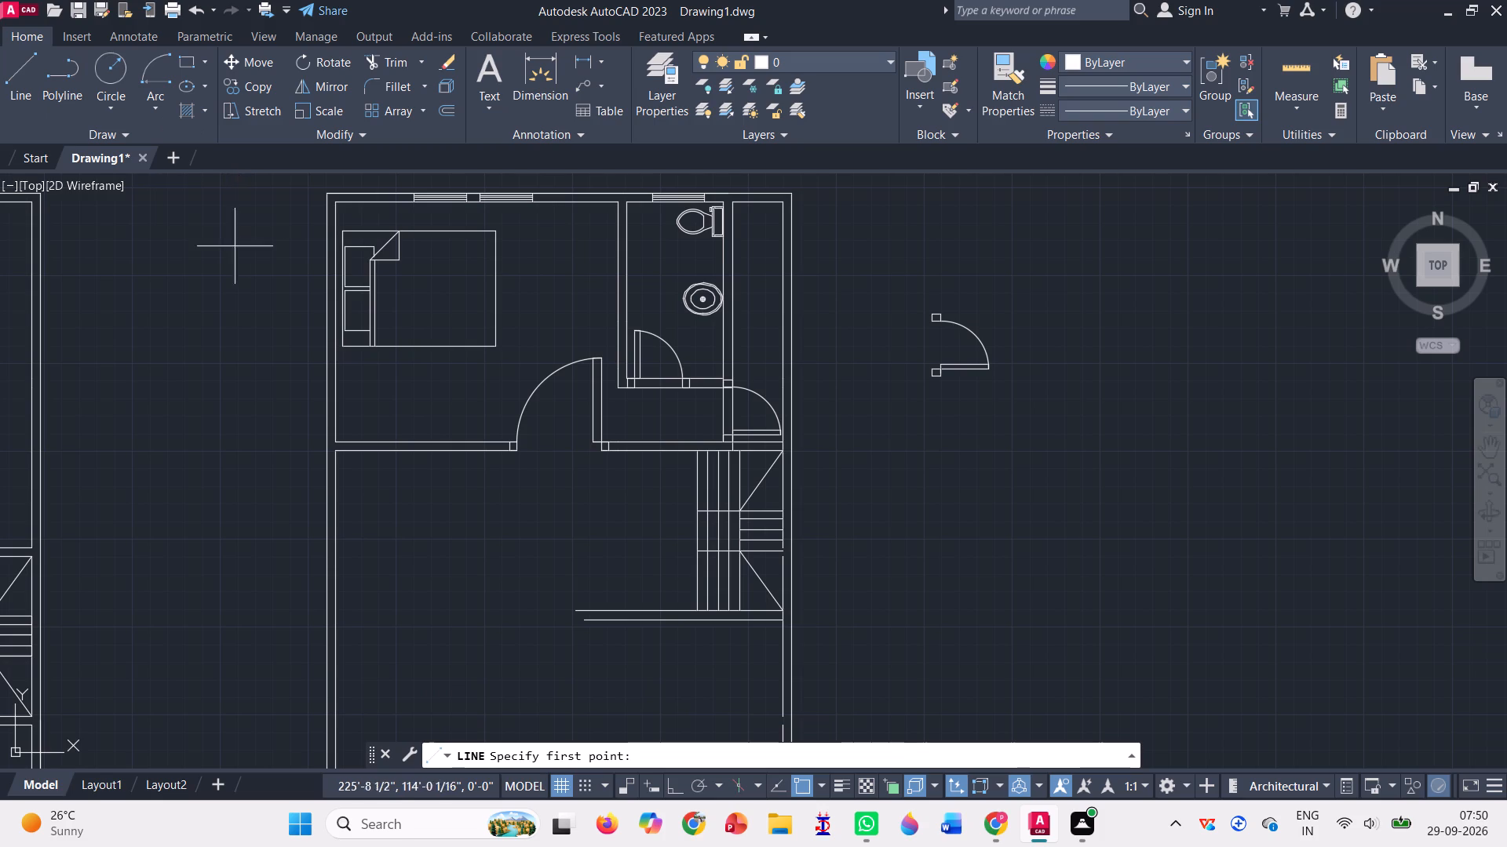
{"action": "scroll", "coordinate": [297, 219], "scroll_direction": "down", "scroll_amount": 1}
{"action": "scroll", "coordinate": [458, 467], "scroll_direction": "up", "scroll_amount": 1}
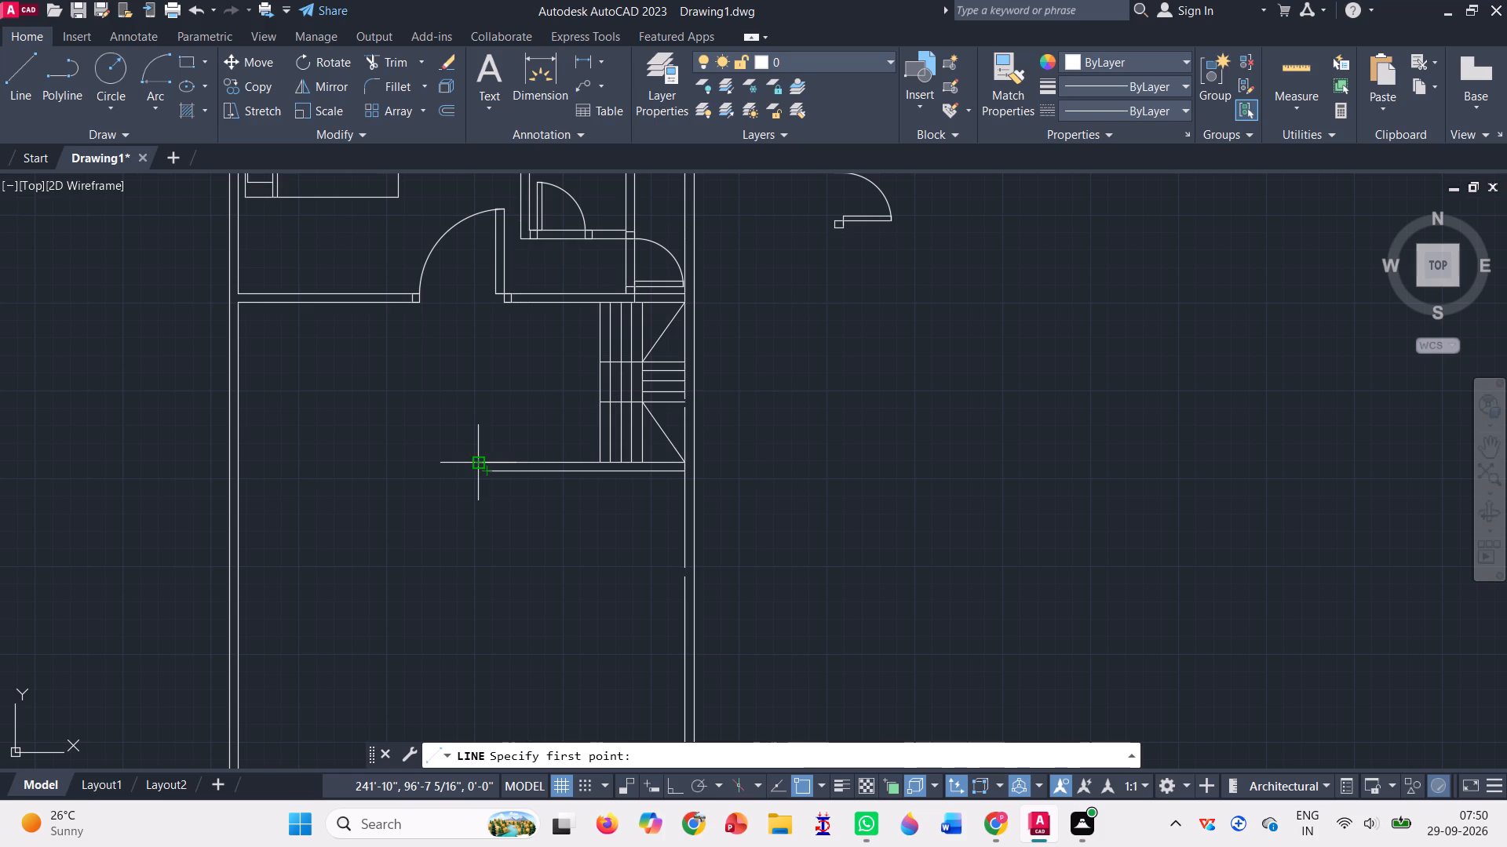
{"action": "left_click", "coordinate": [475, 463]}
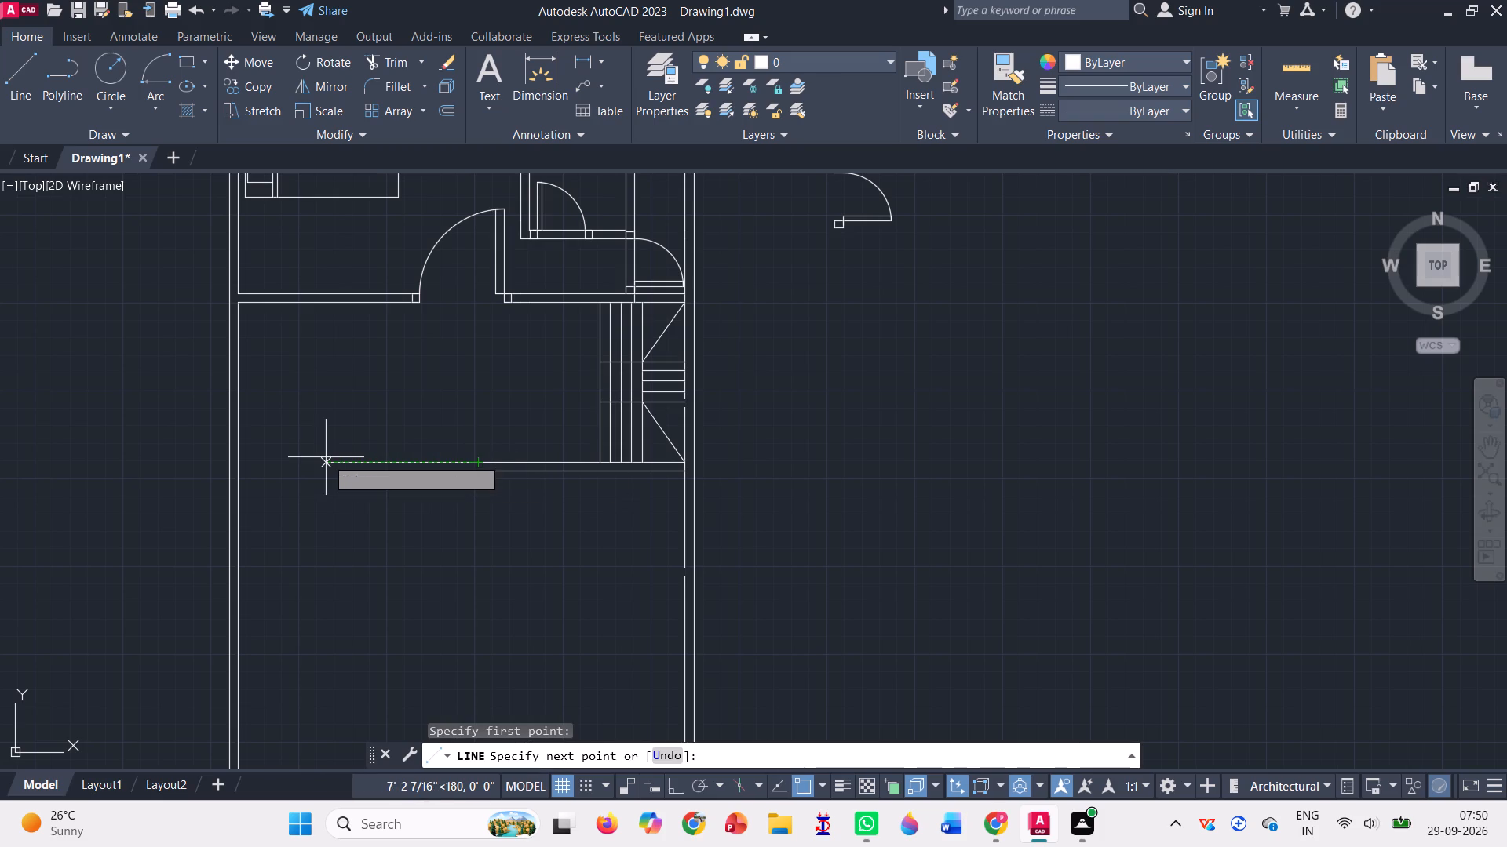
{"action": "left_click", "coordinate": [243, 459]}
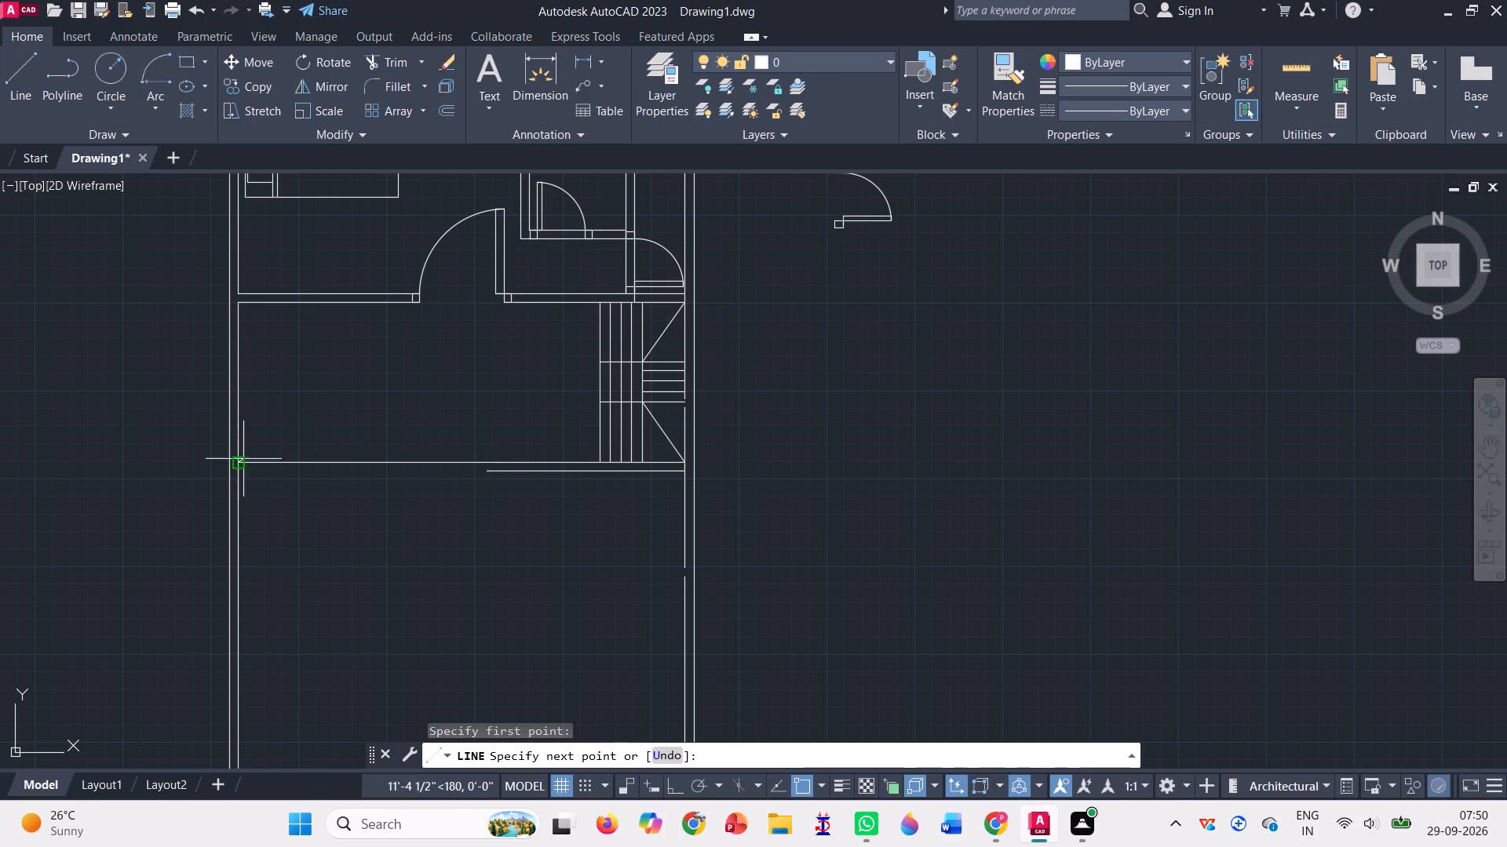
{"action": "left_click", "coordinate": [492, 474]}
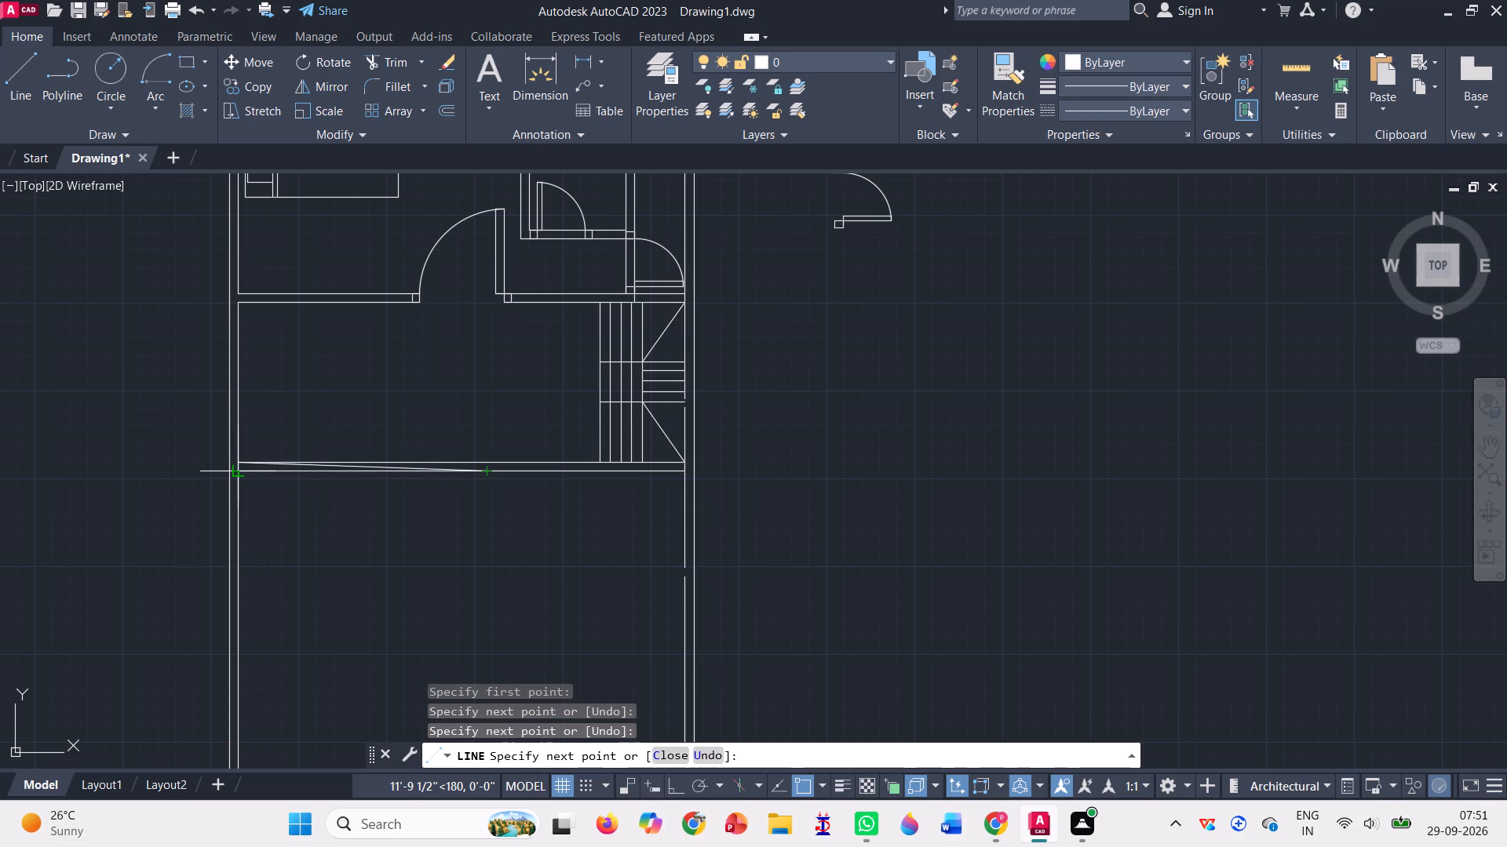
{"action": "scroll", "coordinate": [233, 474], "scroll_direction": "up", "scroll_amount": 1}
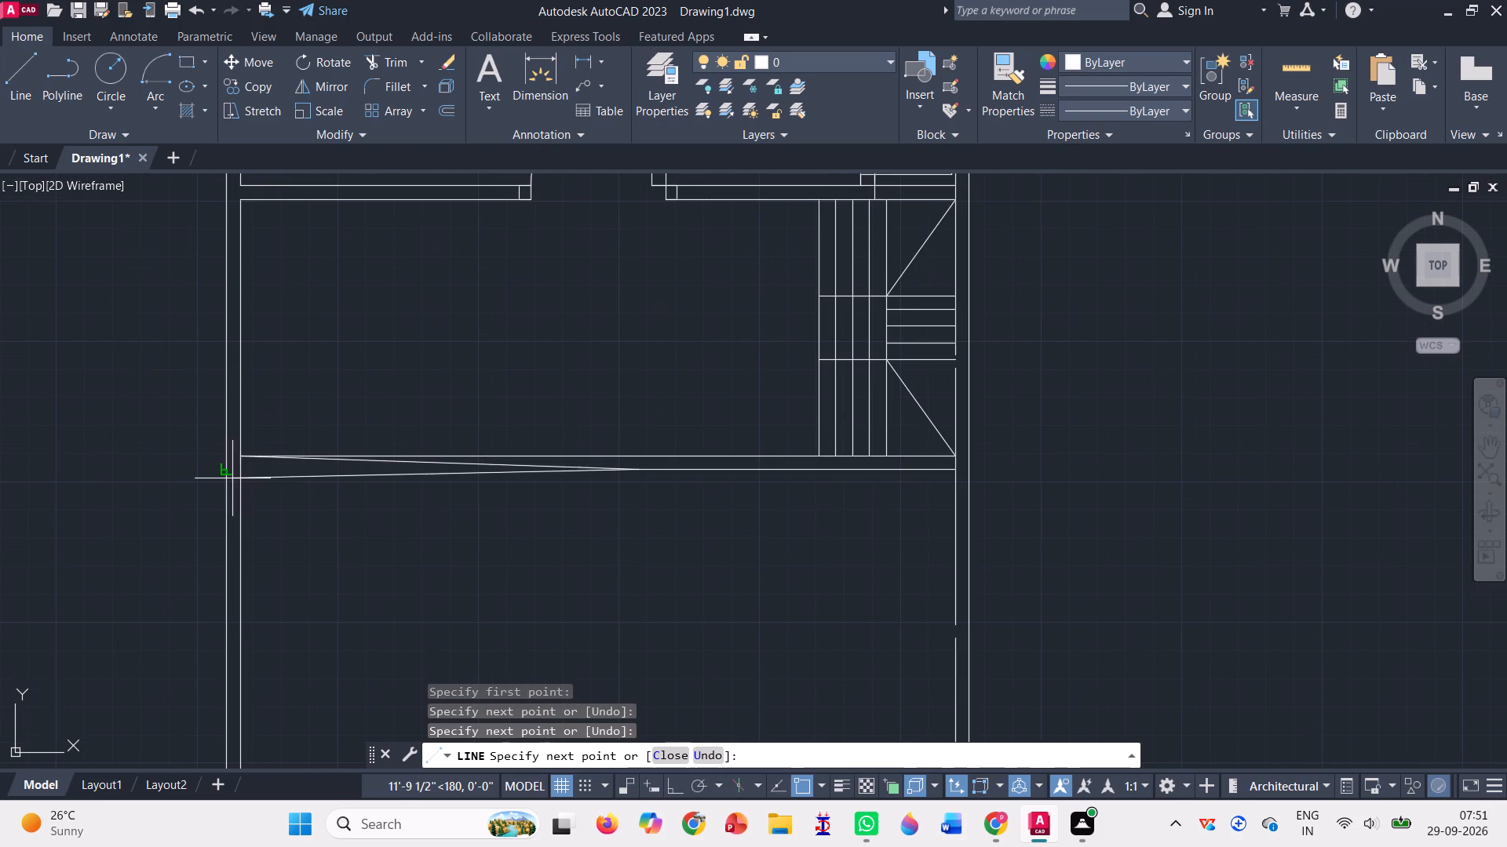
{"action": "left_click", "coordinate": [239, 475]}
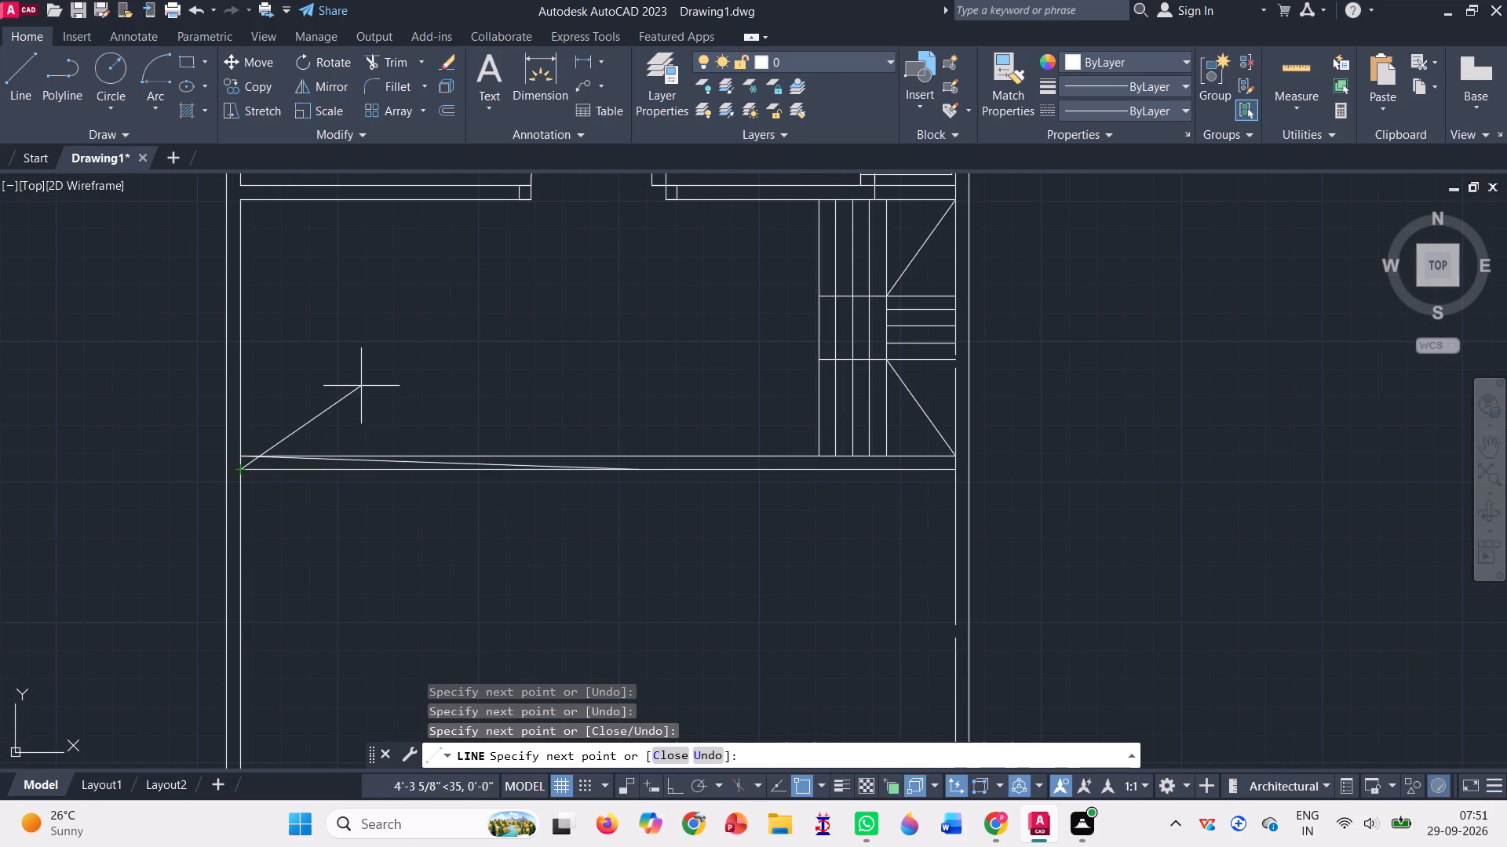
{"action": "key", "text": "Return"}
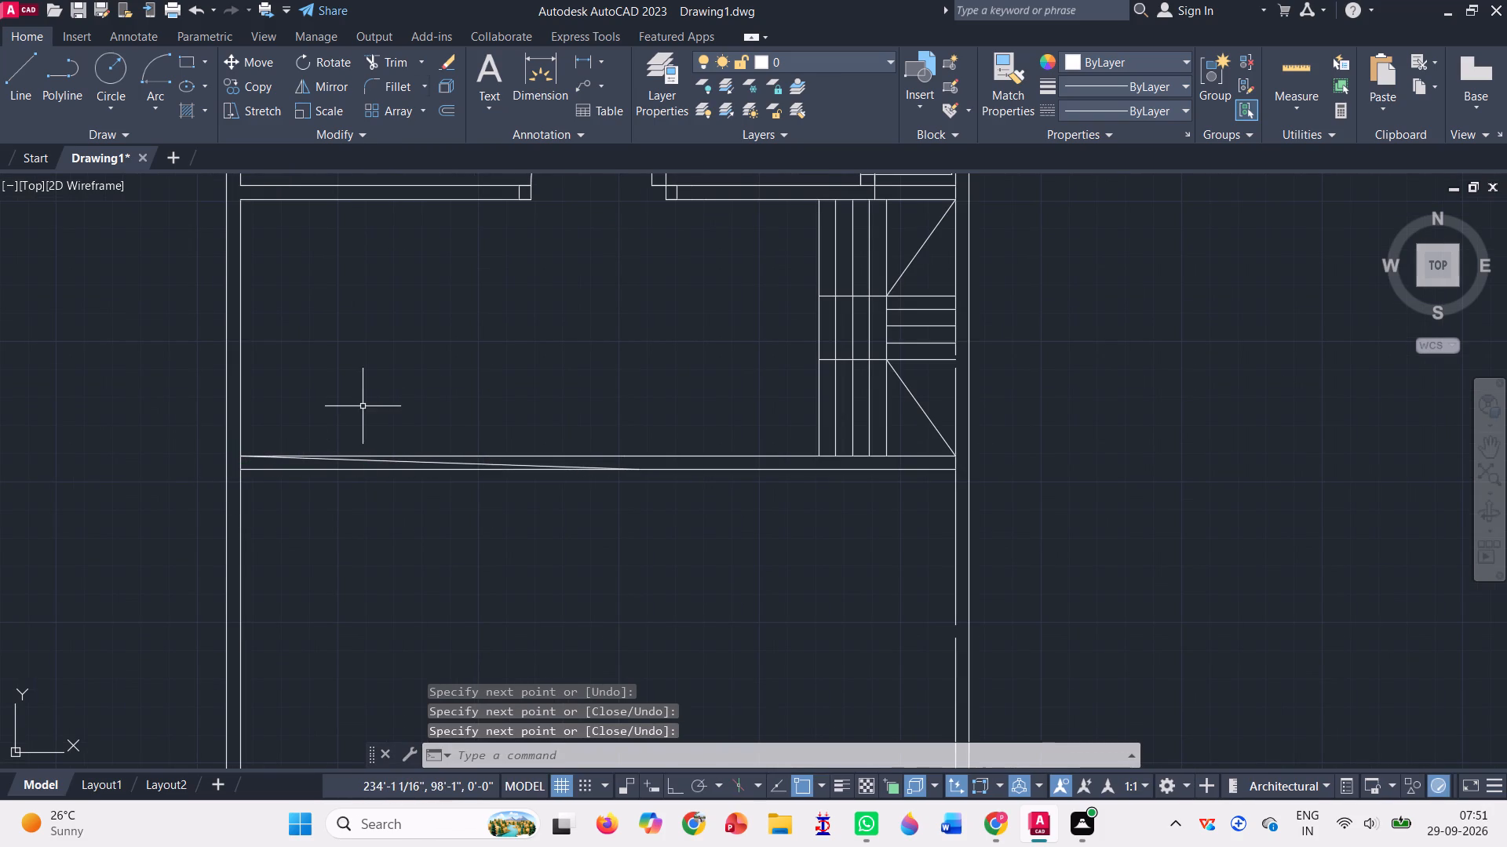
Erase the stray diagonal line between the two faces of the extended wall below the stairs.
{"action": "scroll", "coordinate": [449, 459], "scroll_direction": "up", "scroll_amount": 1}
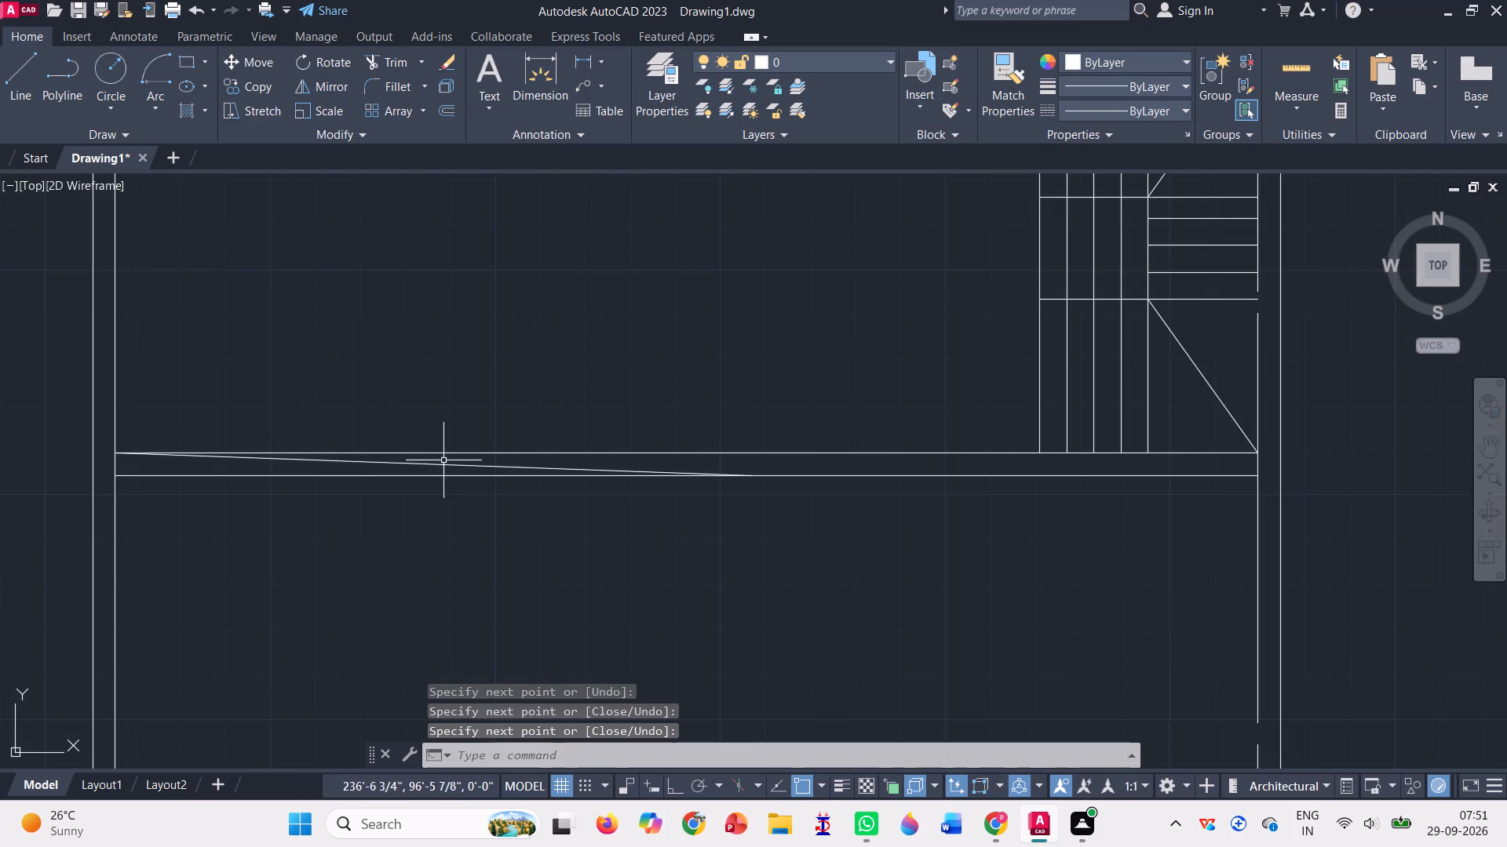
{"action": "left_click", "coordinate": [441, 462]}
{"action": "key", "text": "Delete"}
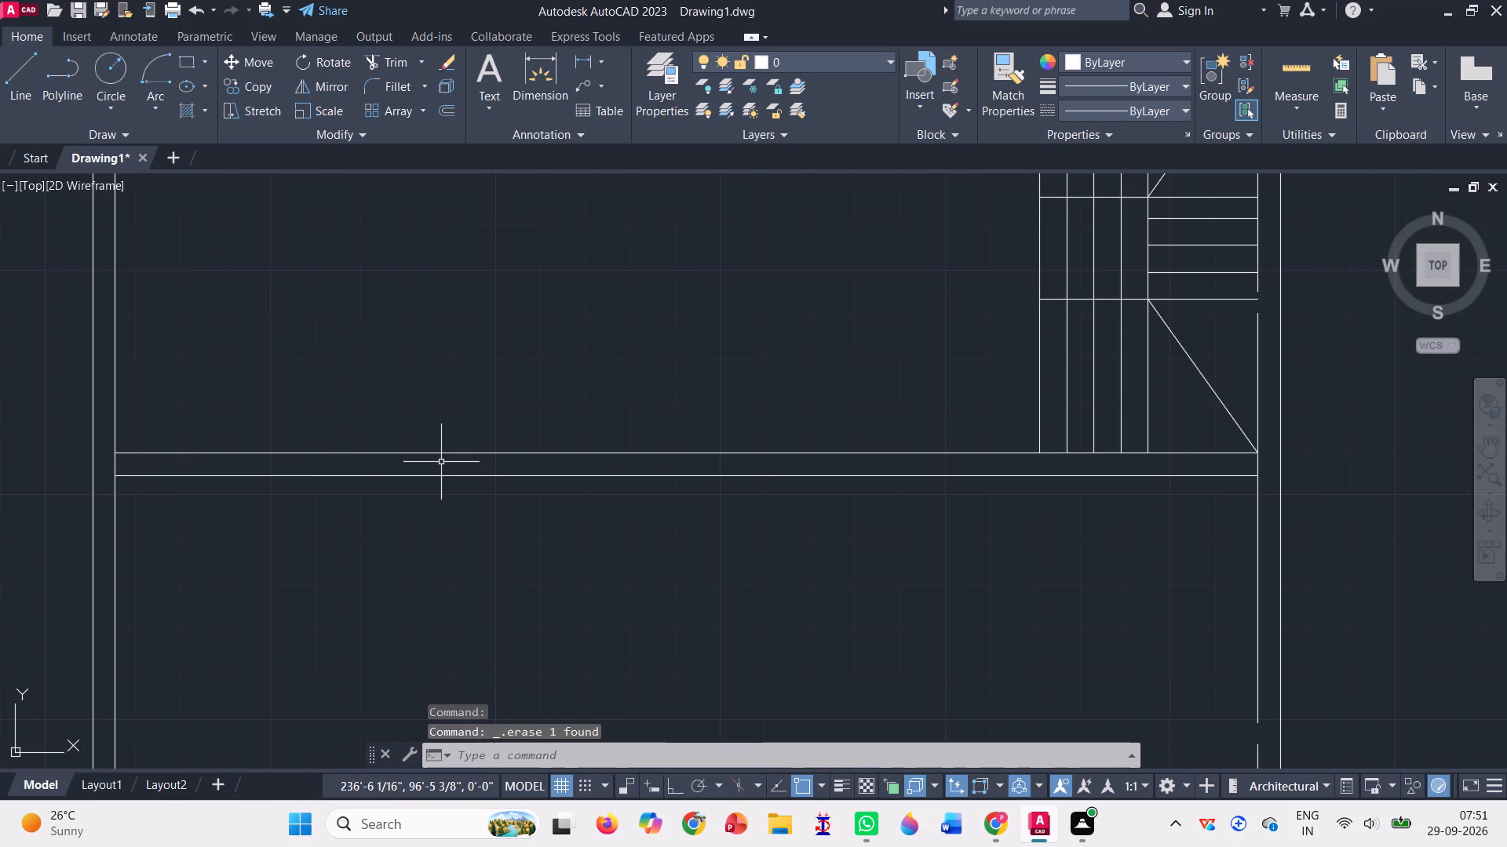
With Ortho on, outline a 14' by 12' room below the stair wall, running 14' west, 12' south and back to the east wall.
{"action": "scroll", "coordinate": [441, 461], "scroll_direction": "down", "scroll_amount": 3}
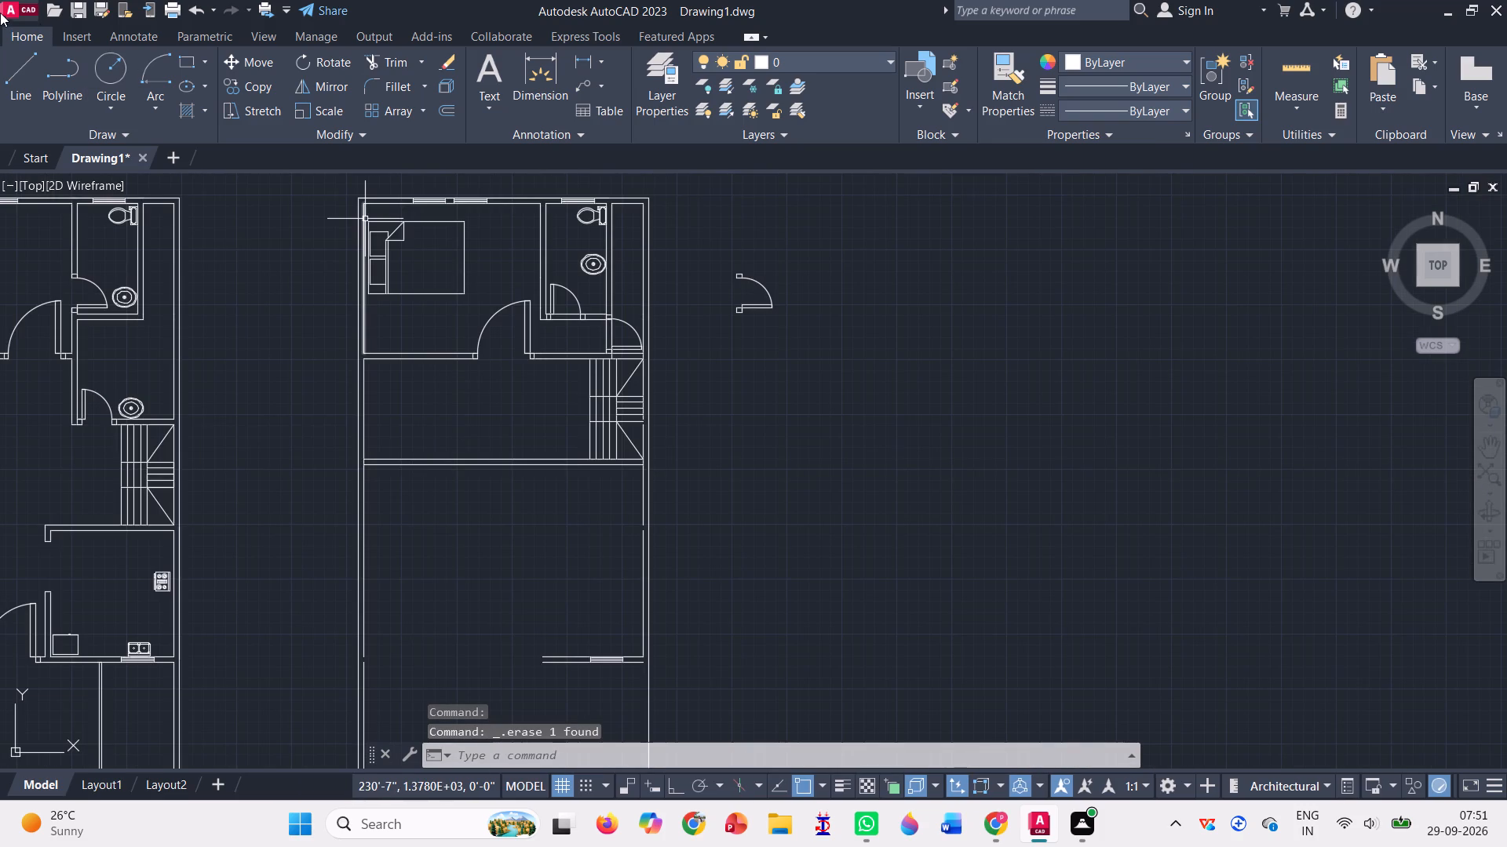
{"action": "left_click", "coordinate": [24, 67]}
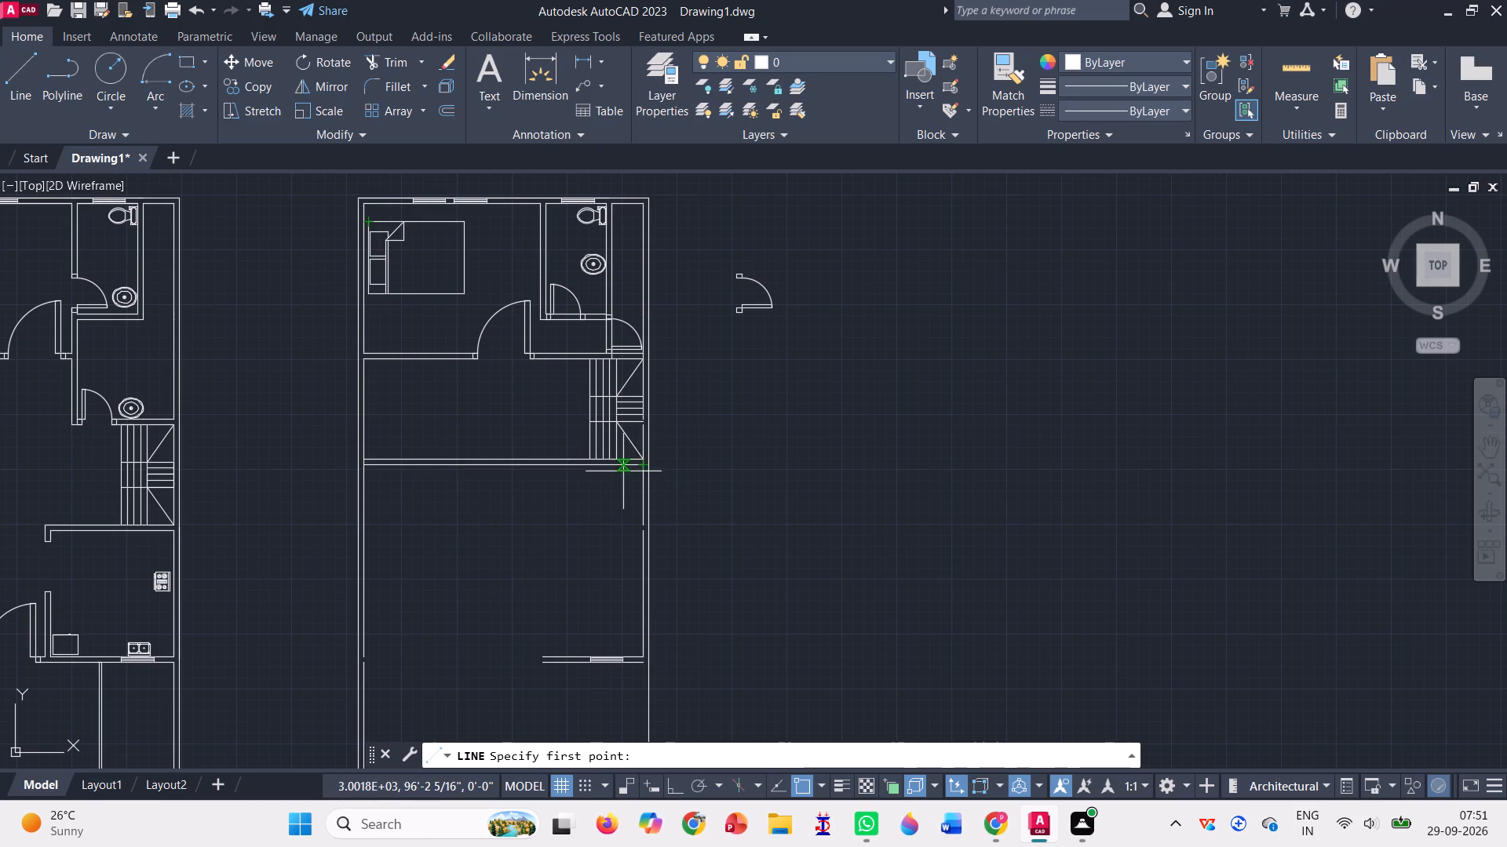
{"action": "scroll", "coordinate": [623, 471], "scroll_direction": "up", "scroll_amount": 1}
{"action": "left_click", "coordinate": [651, 461]}
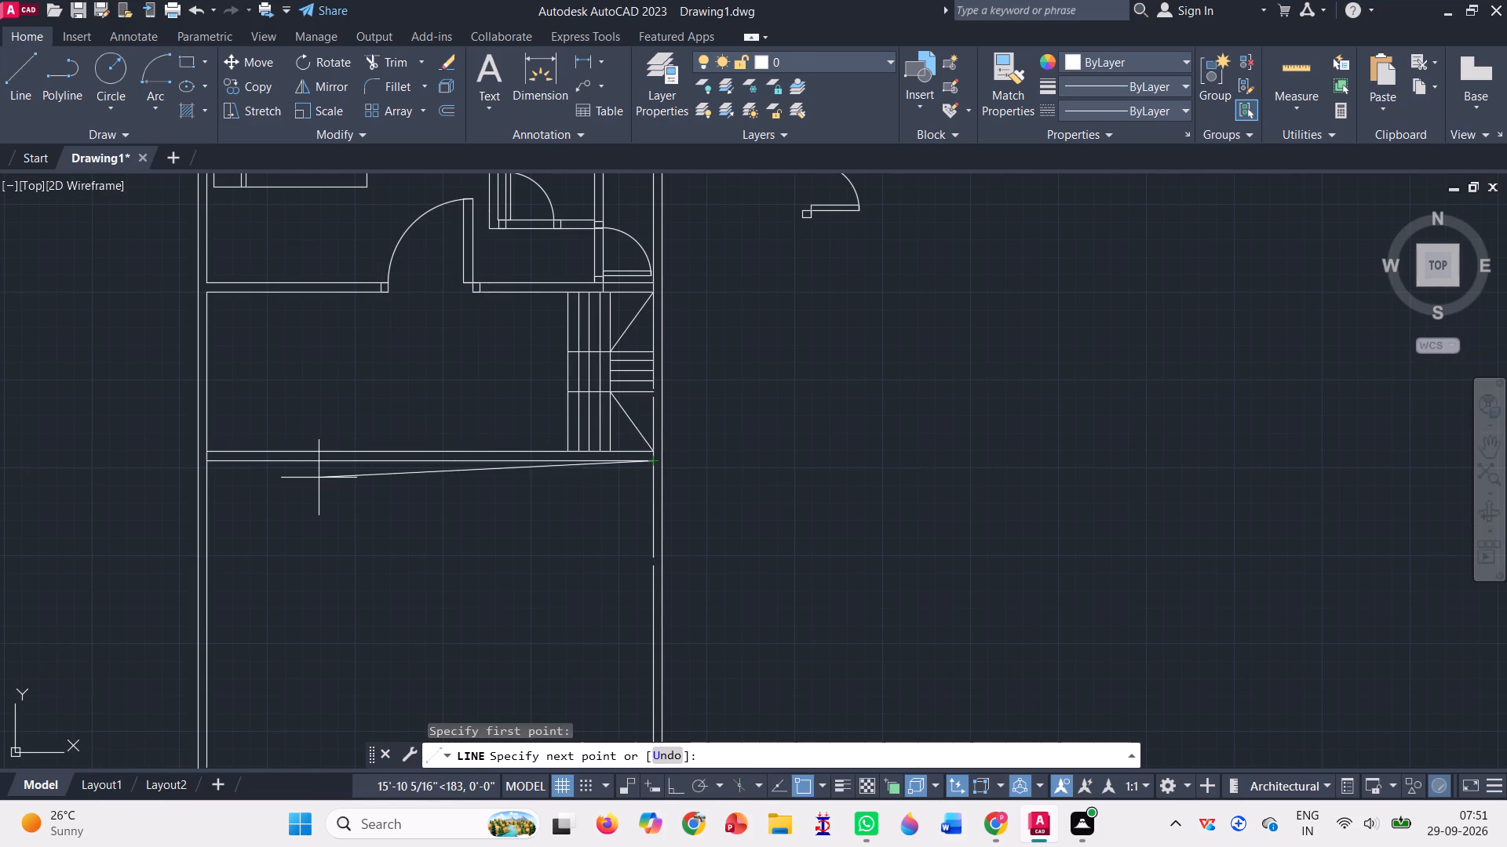
{"action": "left_click", "coordinate": [679, 785]}
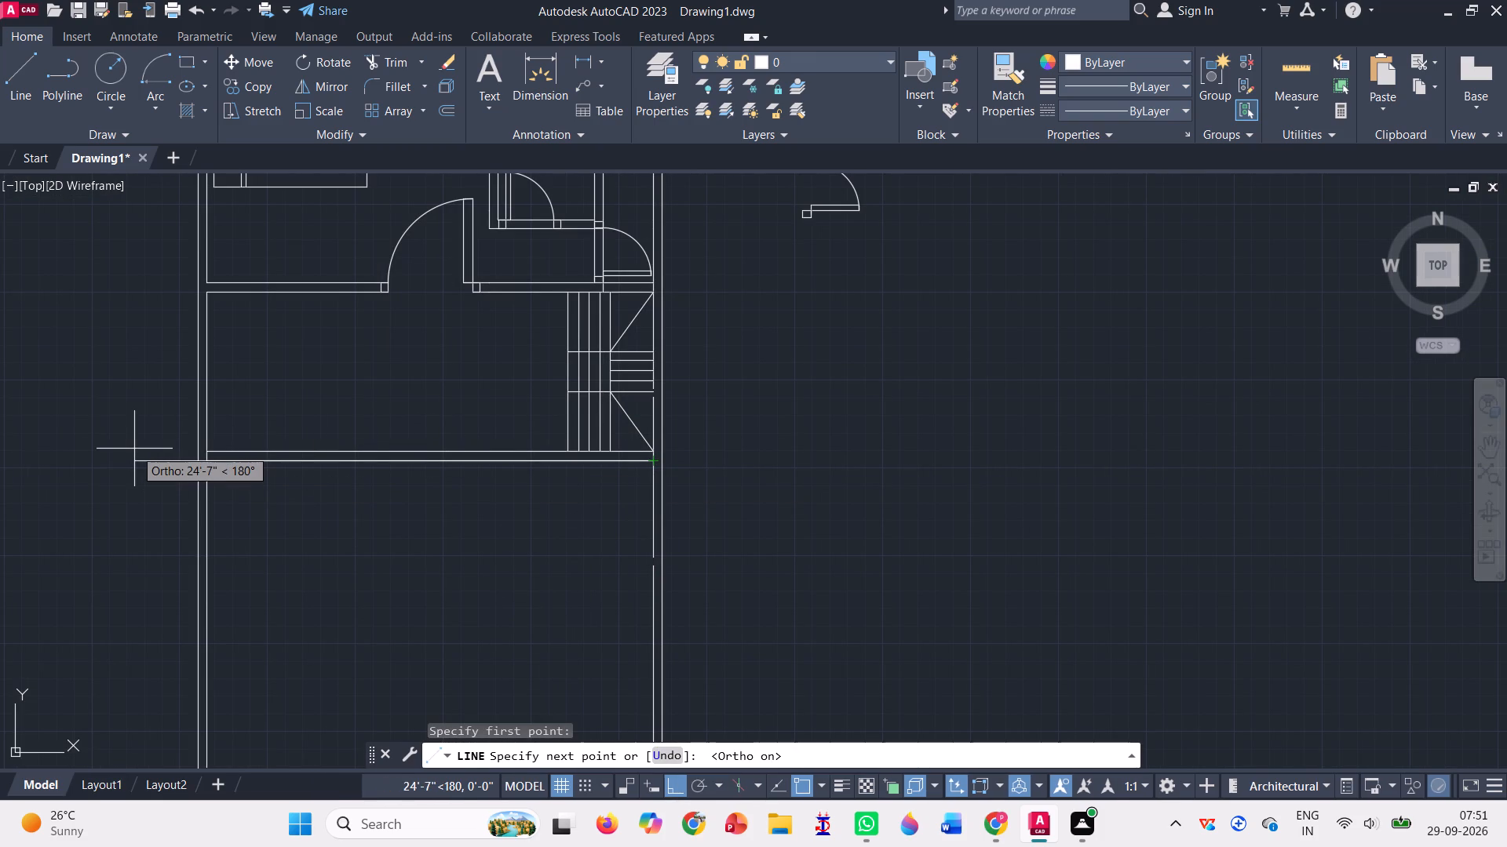
{"action": "type", "text": "14'"}
{"action": "key", "text": "Return"}
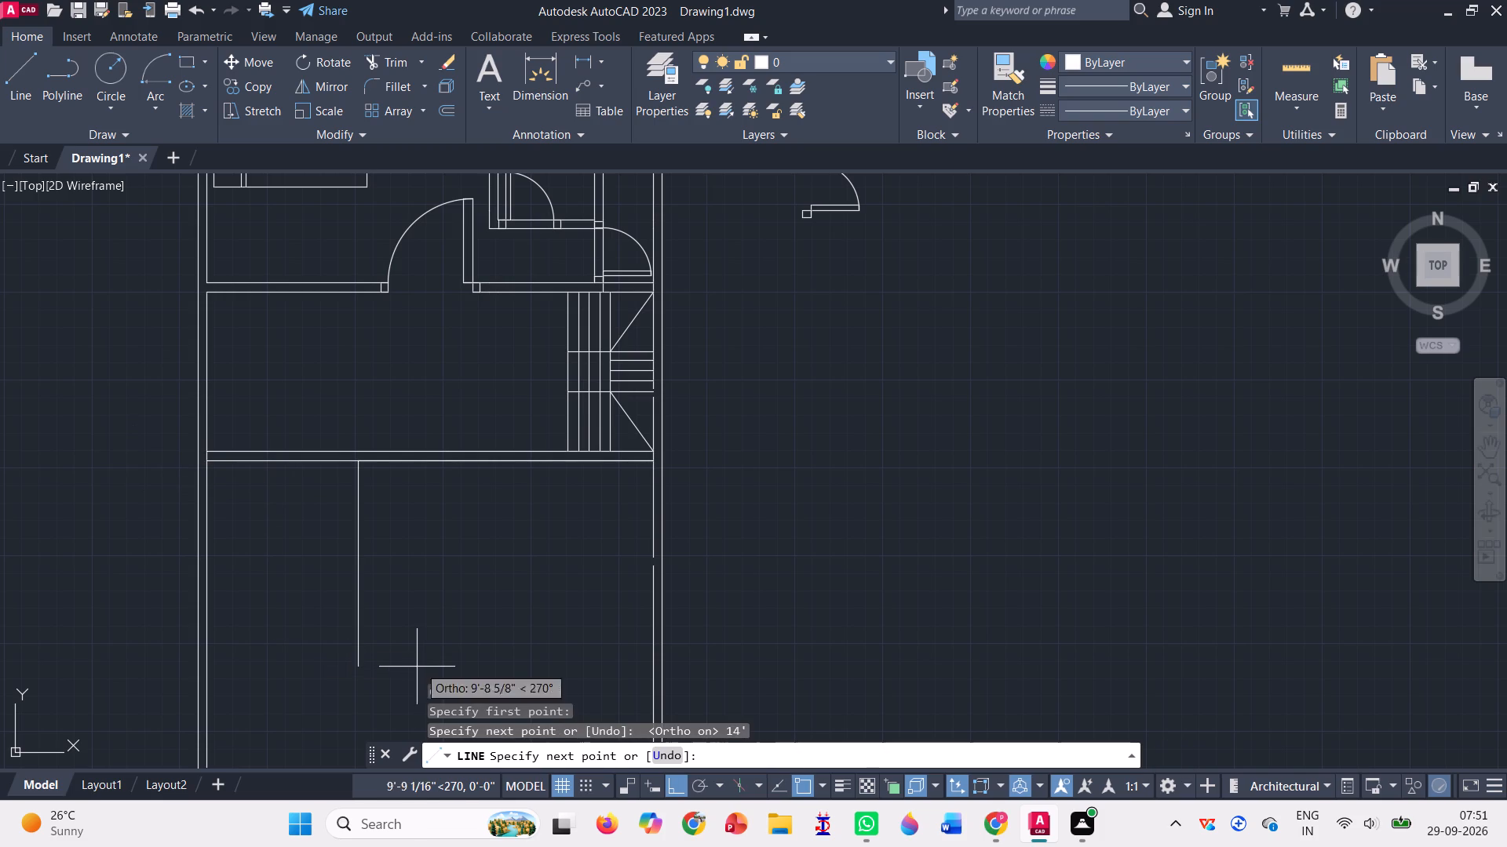
{"action": "scroll", "coordinate": [425, 602], "scroll_direction": "down", "scroll_amount": 2}
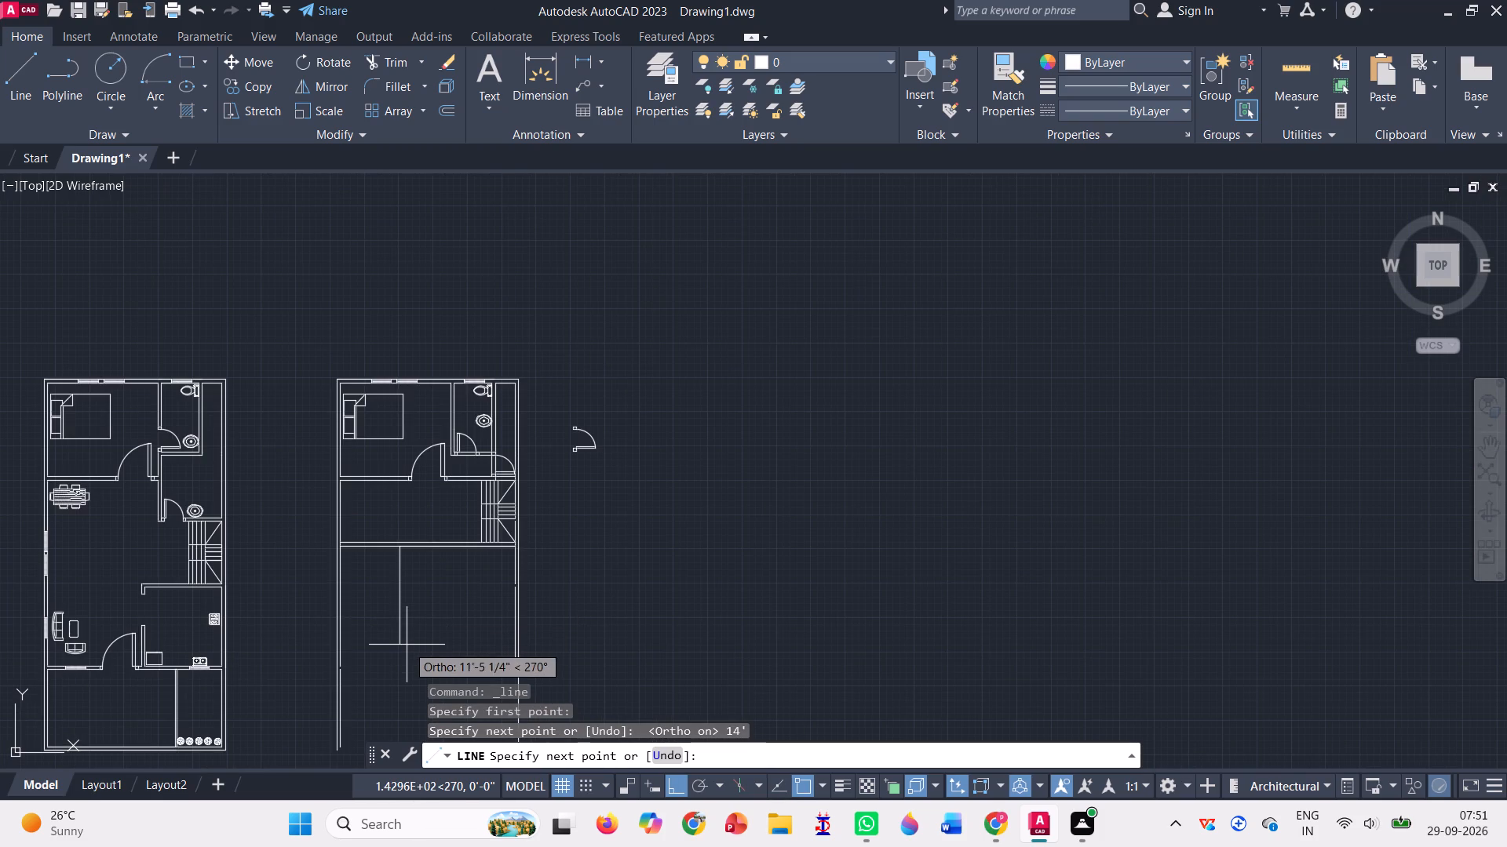
{"action": "type", "text": "12'"}
{"action": "key", "text": "Return"}
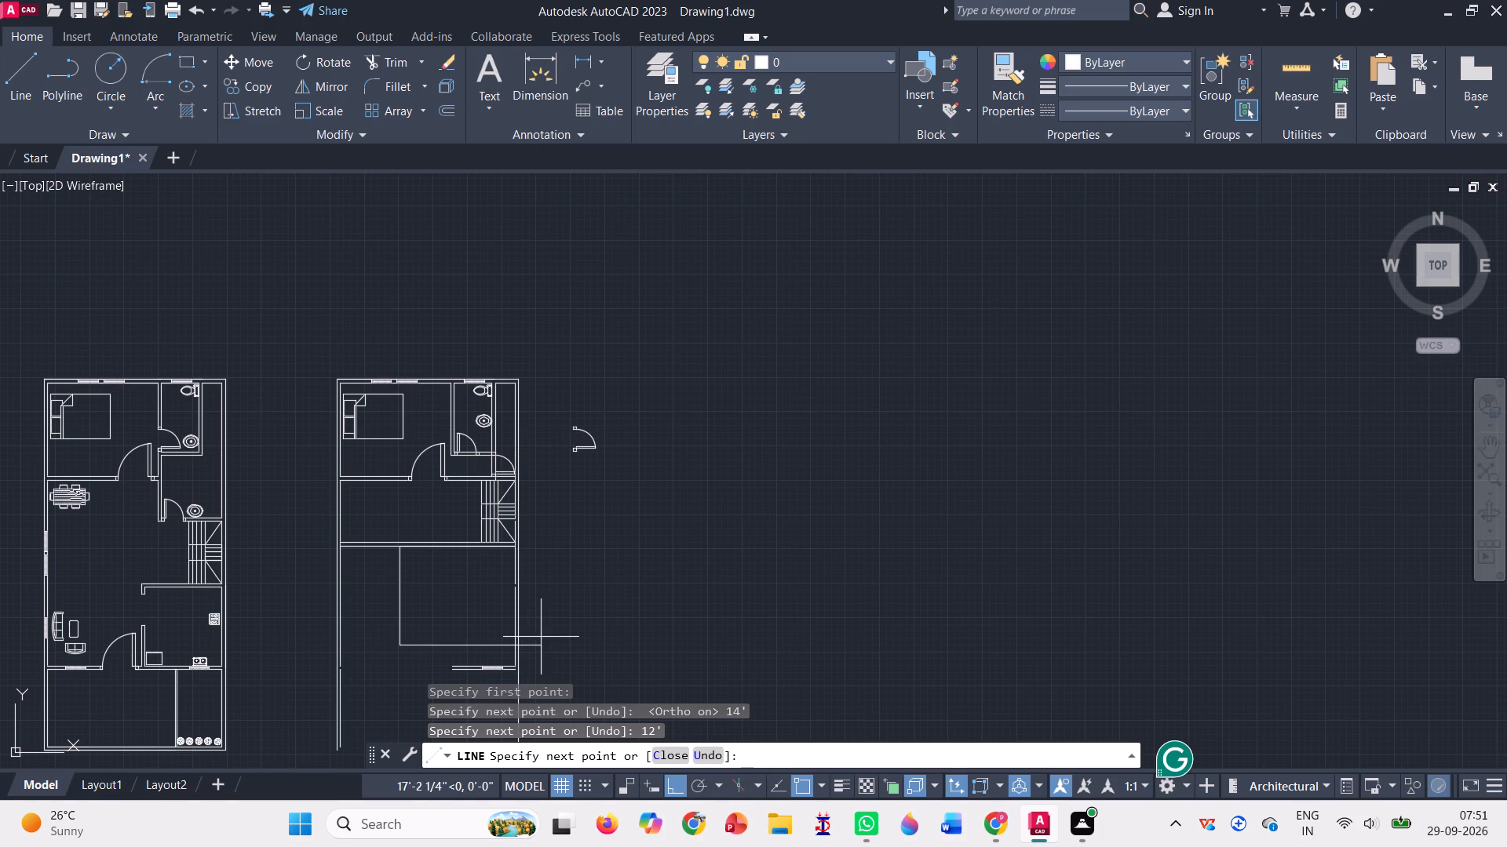
{"action": "scroll", "coordinate": [513, 638], "scroll_direction": "up", "scroll_amount": 1}
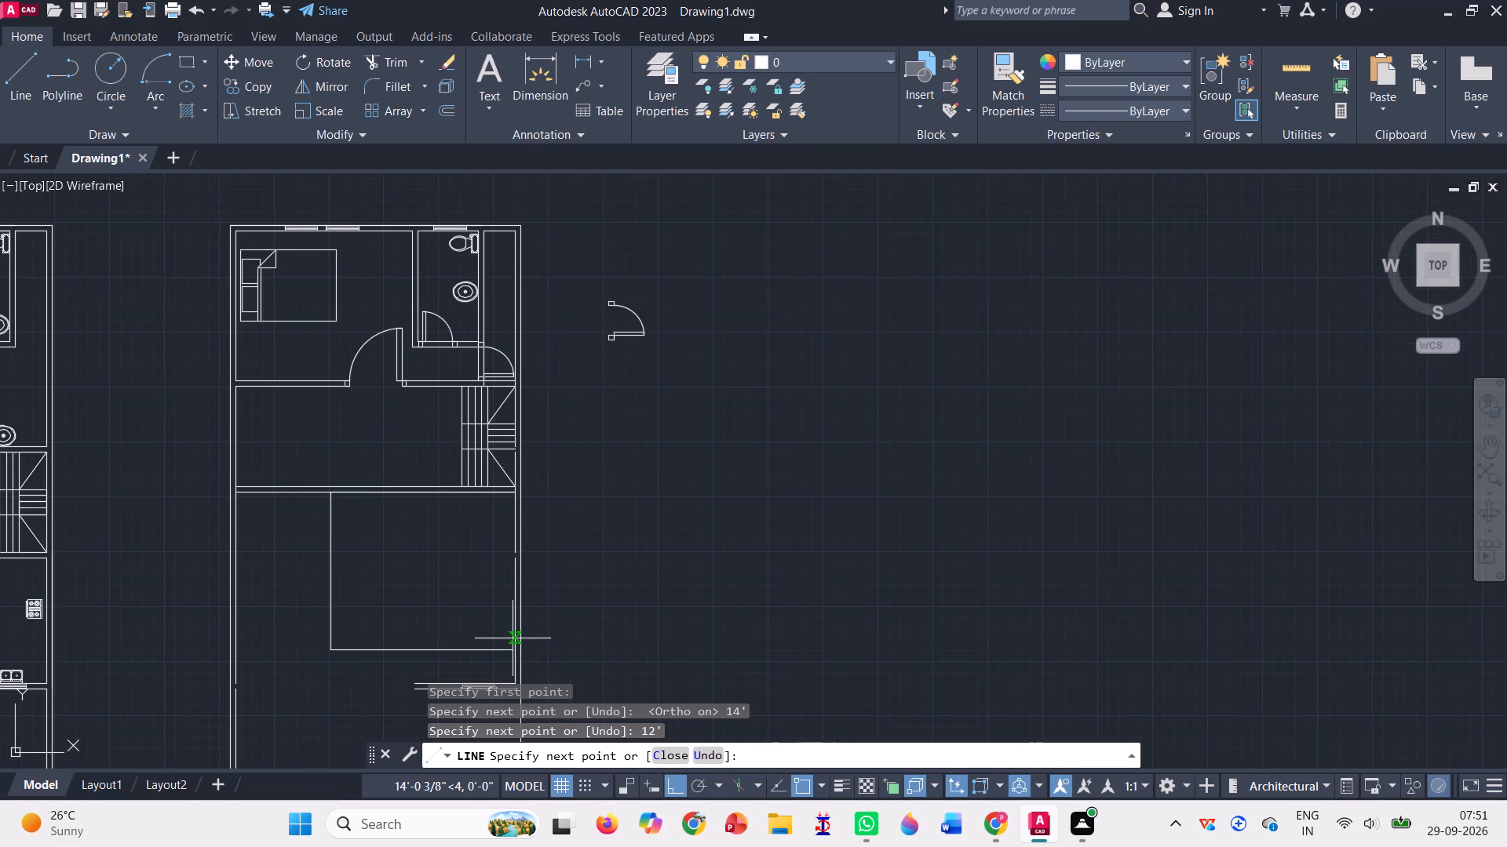
{"action": "scroll", "coordinate": [514, 649], "scroll_direction": "up", "scroll_amount": 3}
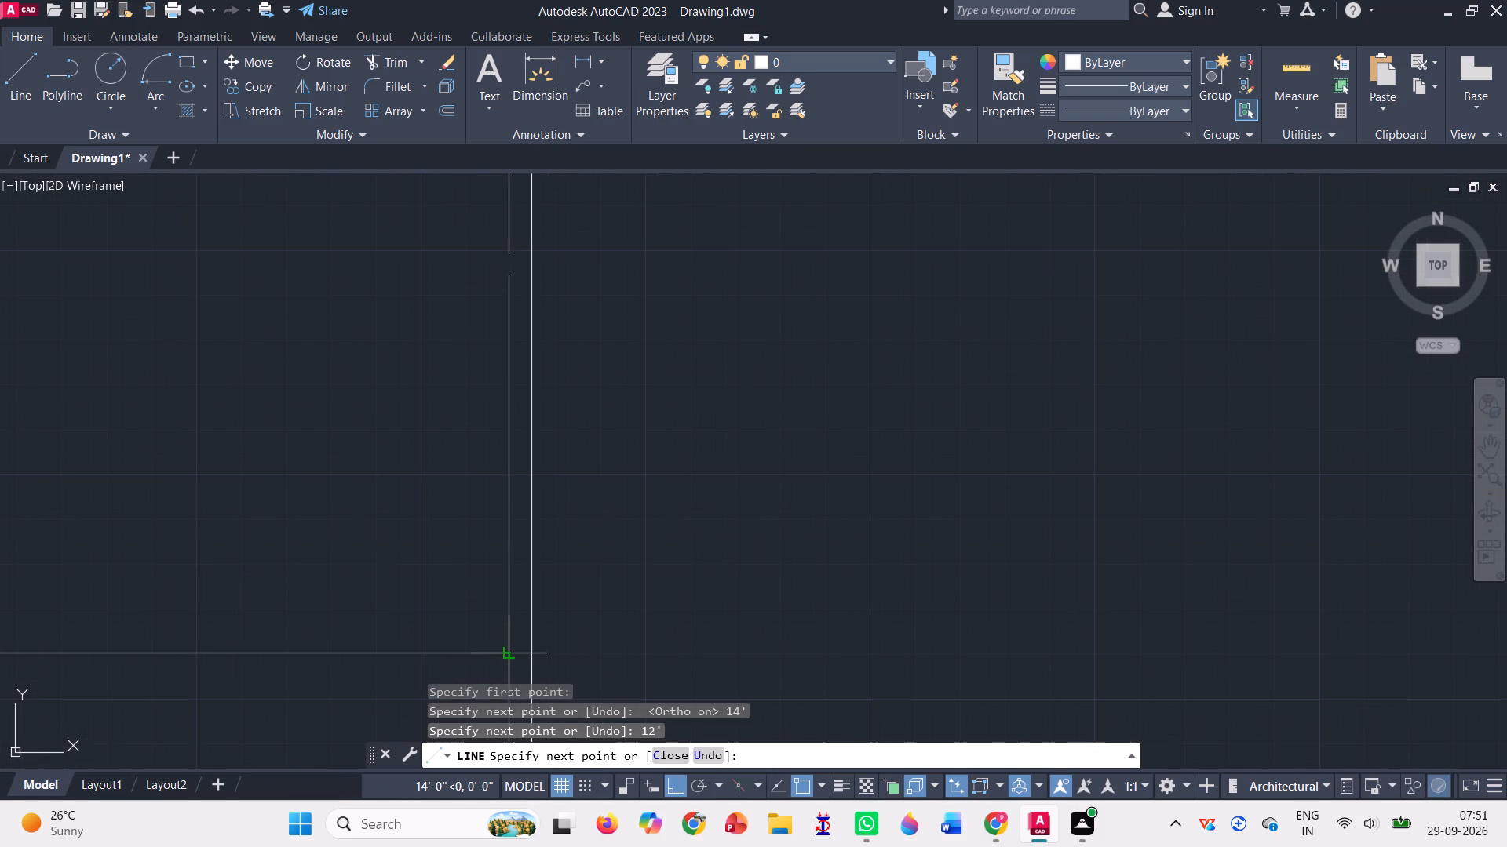
{"action": "left_click", "coordinate": [514, 649]}
{"action": "scroll", "coordinate": [647, 551], "scroll_direction": "down", "scroll_amount": 2}
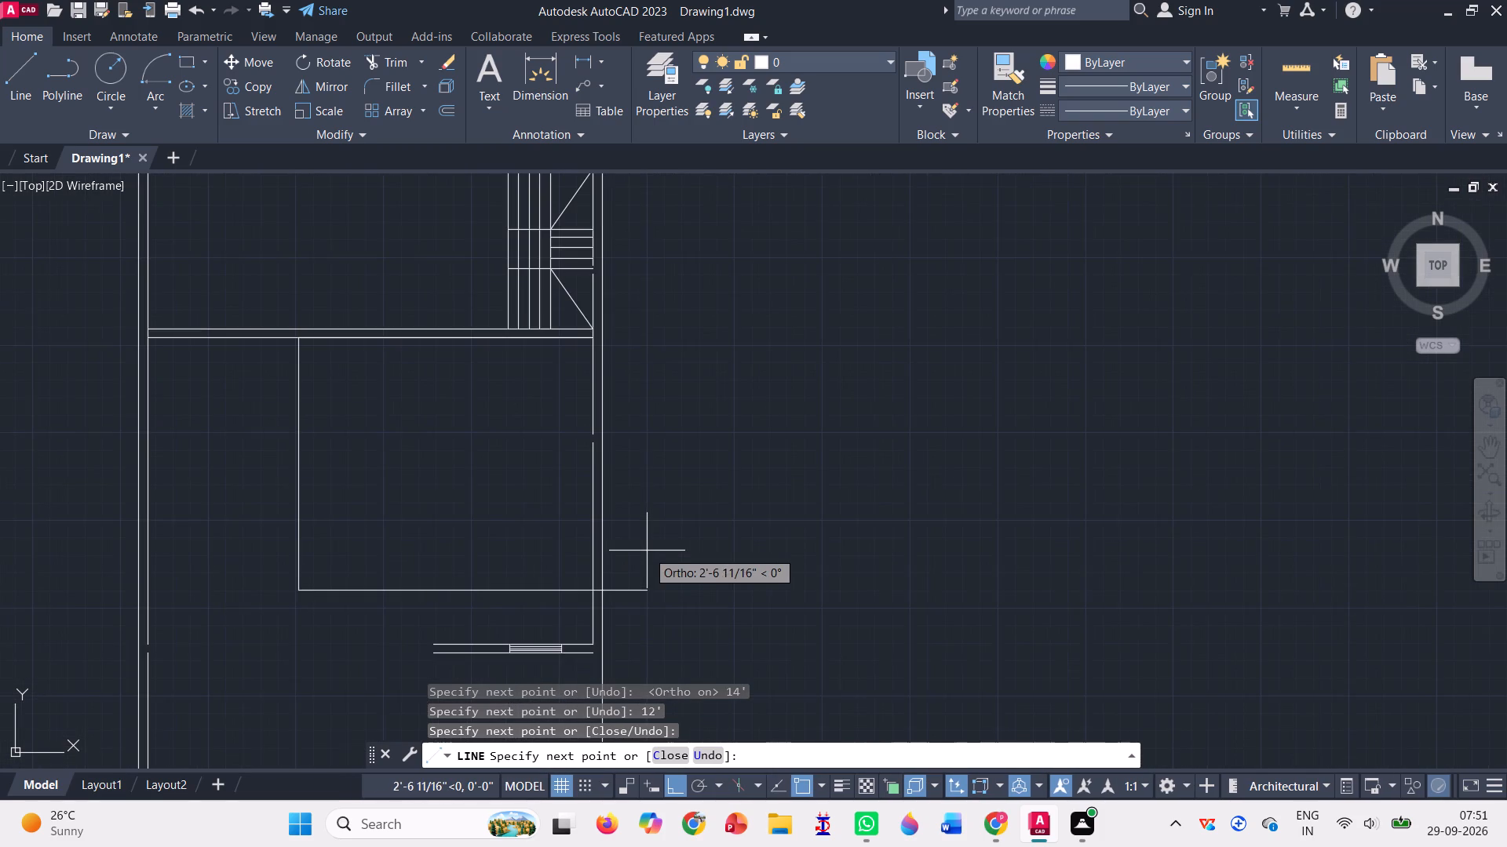
{"action": "key", "text": "Return"}
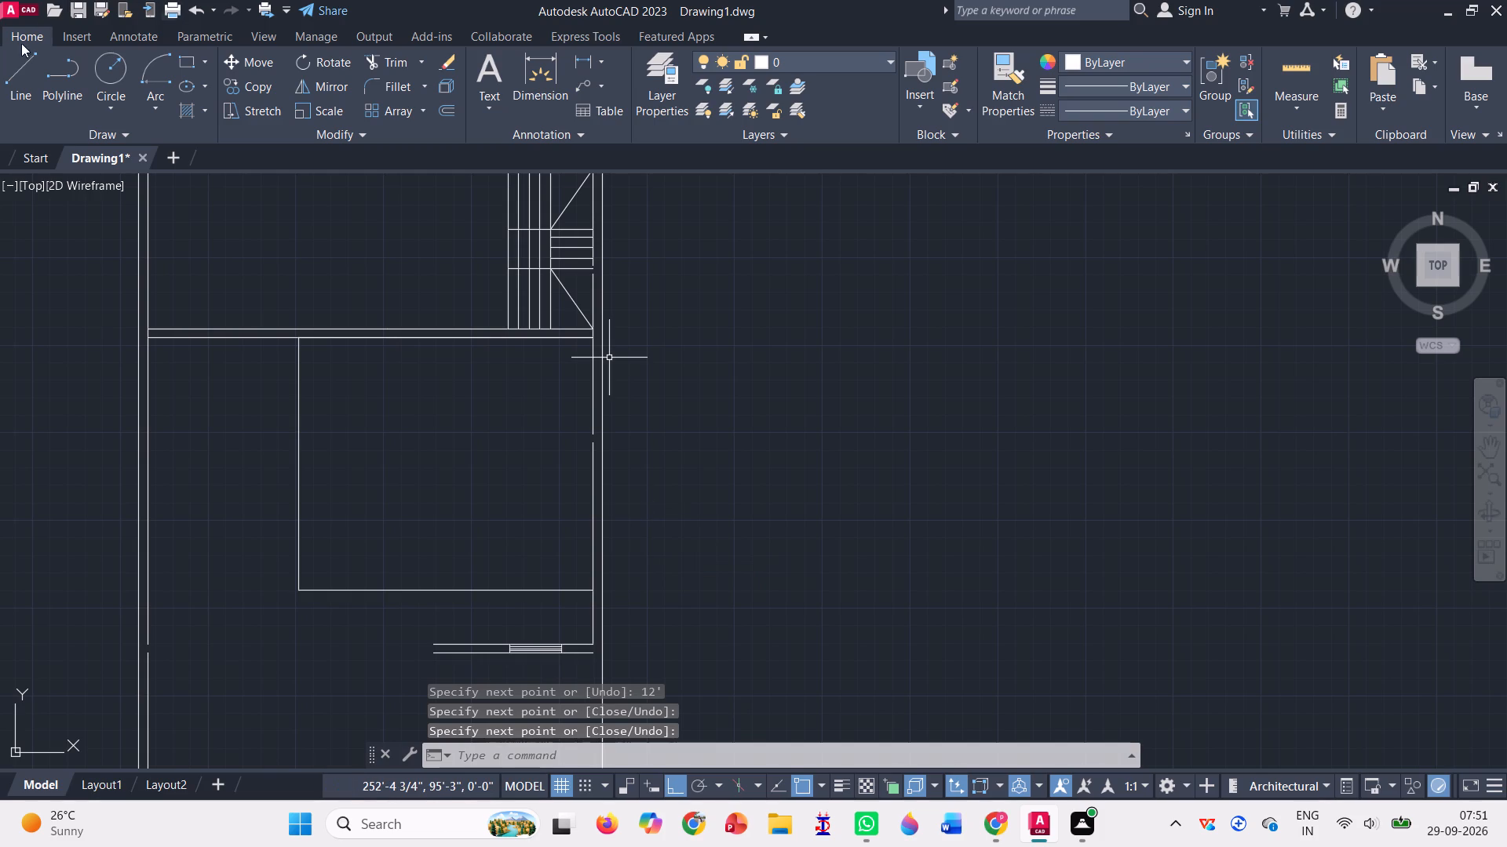
Copy both lines of the south window wall up from their east inner corner to the new room outline's southeast corner.
{"action": "left_click", "coordinate": [242, 89]}
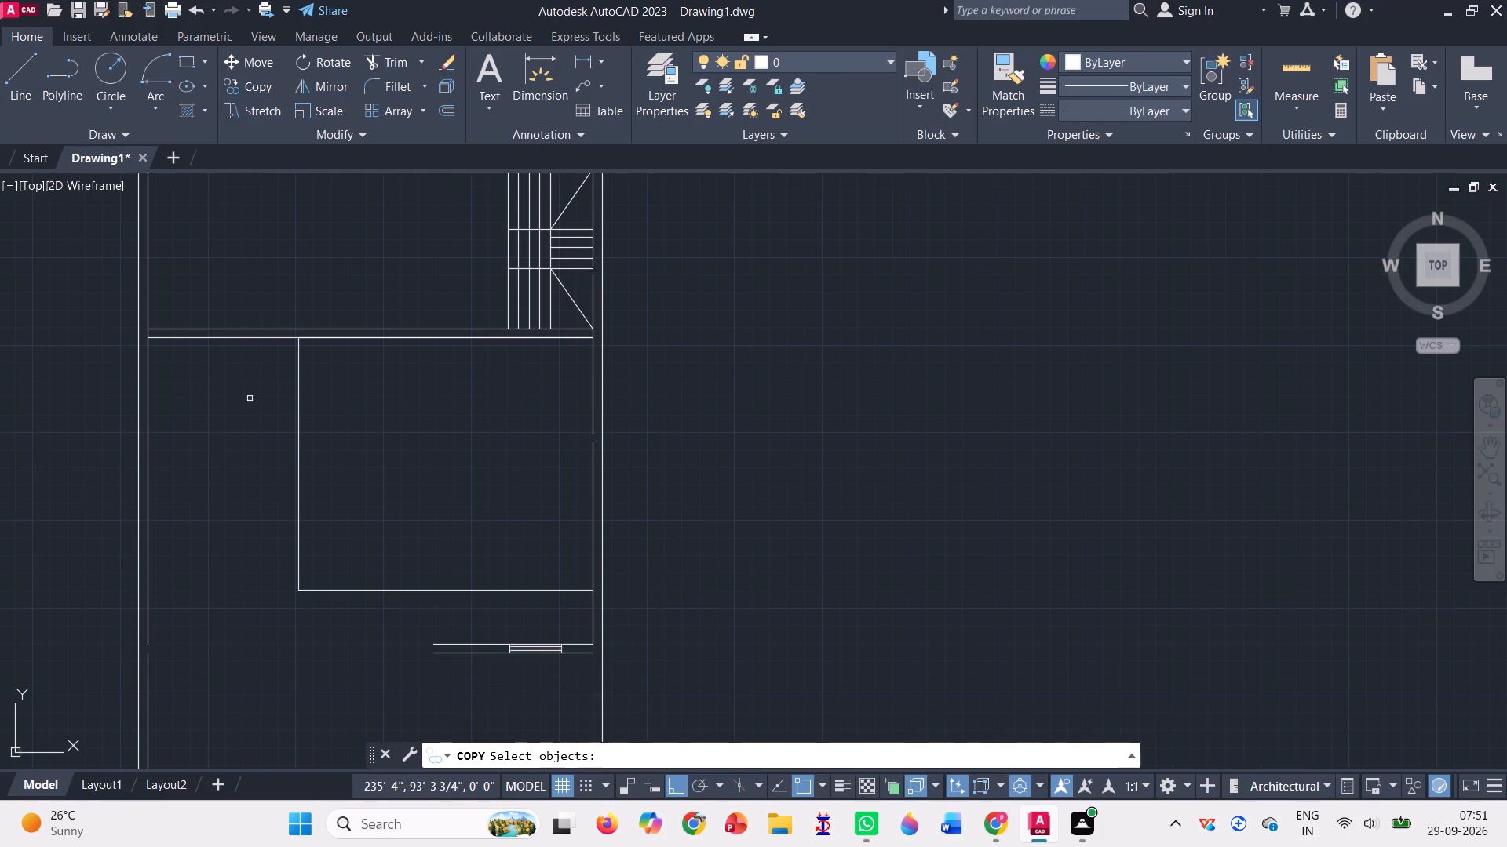
{"action": "scroll", "coordinate": [250, 531], "scroll_direction": "down", "scroll_amount": 2}
{"action": "scroll", "coordinate": [320, 562], "scroll_direction": "up", "scroll_amount": 2}
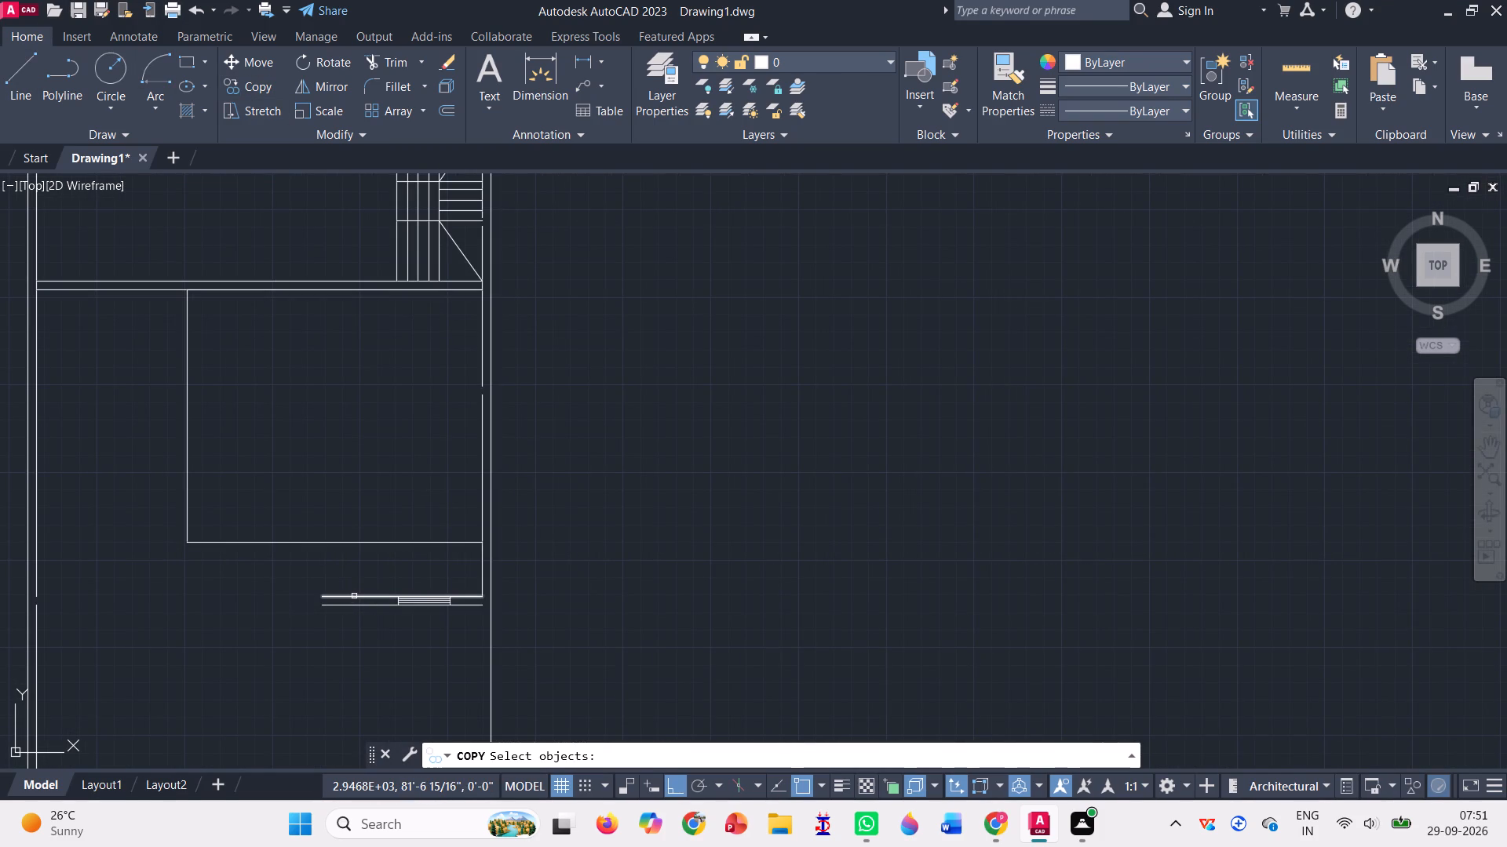
{"action": "left_click", "coordinate": [354, 596]}
{"action": "left_click", "coordinate": [361, 604]}
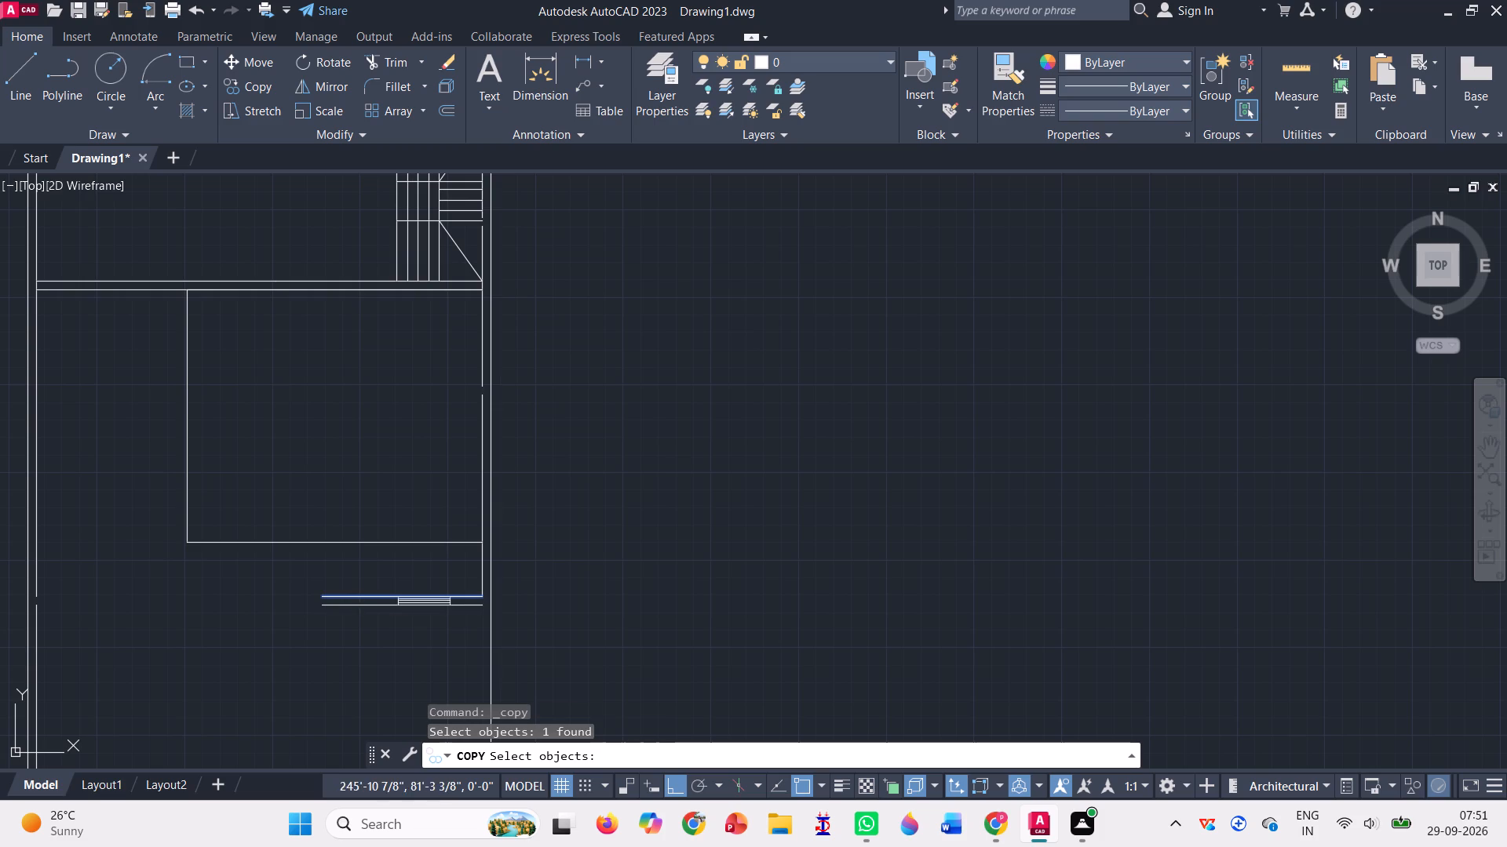
{"action": "key", "text": "Return"}
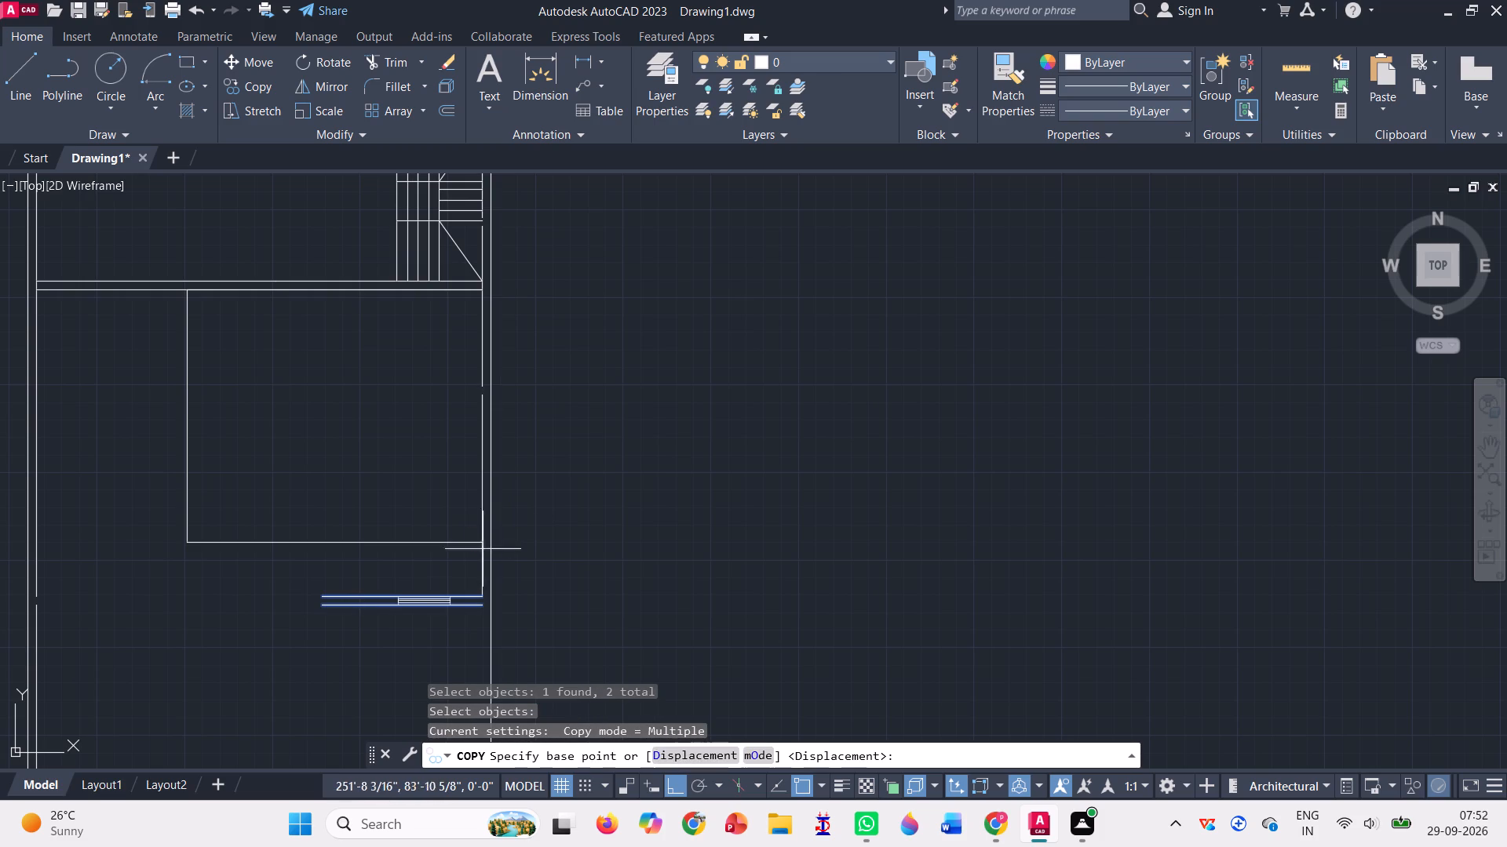
{"action": "scroll", "coordinate": [476, 594], "scroll_direction": "up", "scroll_amount": 4}
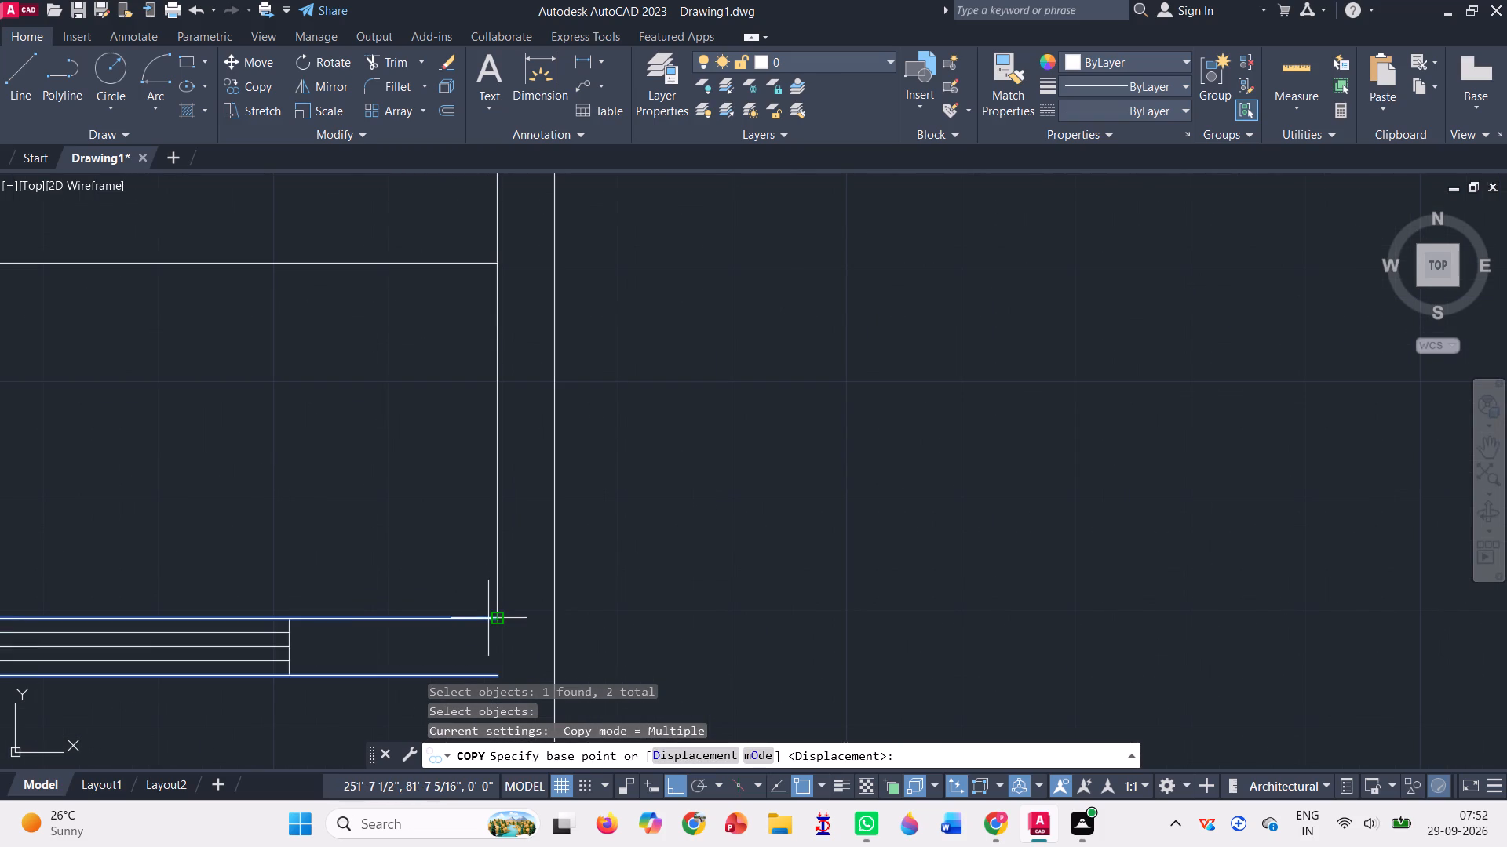
{"action": "left_click", "coordinate": [494, 621]}
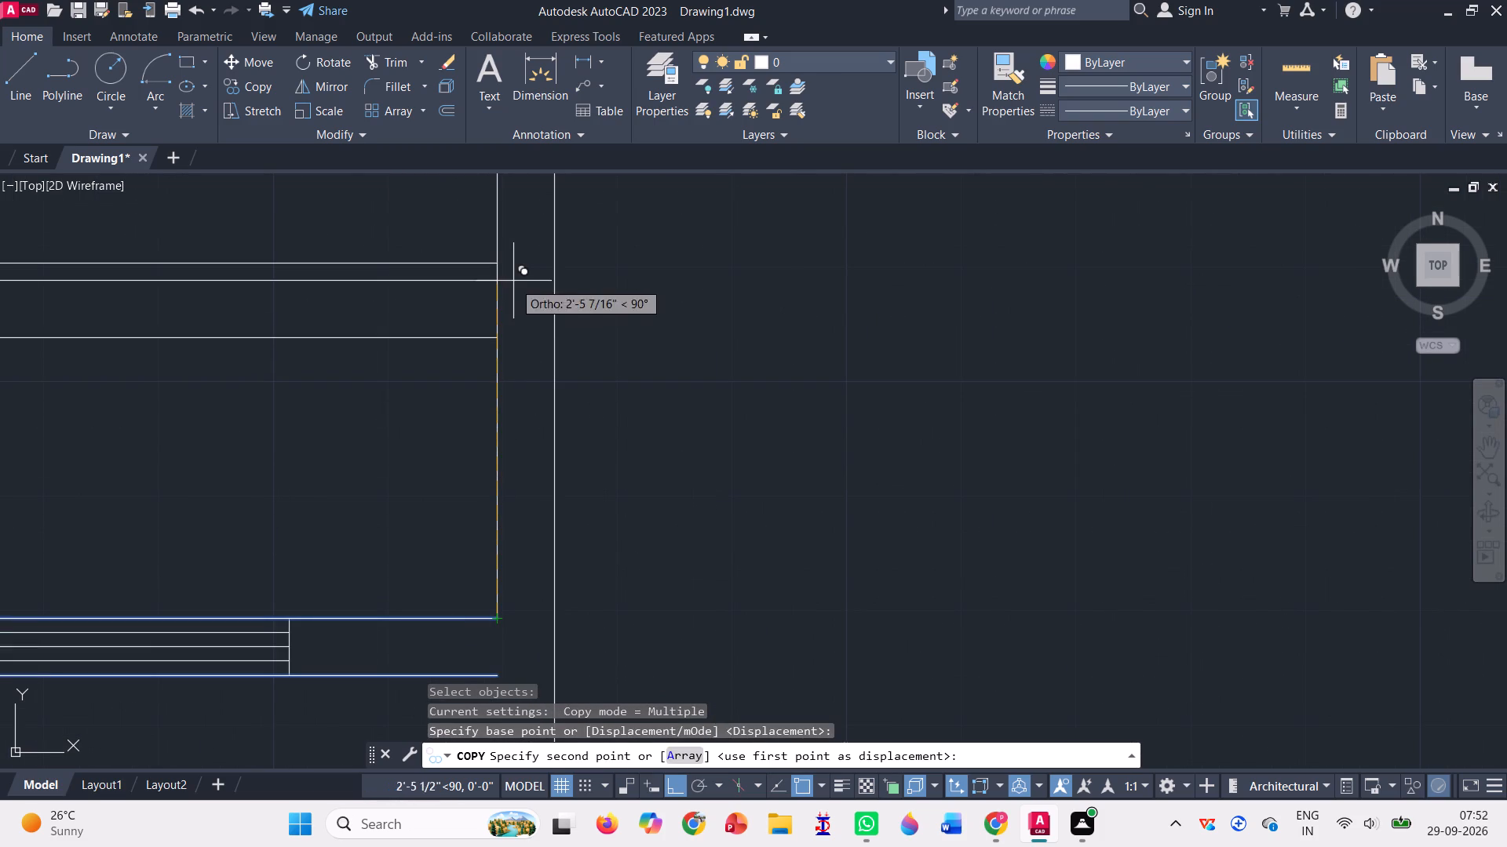
{"action": "left_click", "coordinate": [496, 262]}
{"action": "scroll", "coordinate": [553, 355], "scroll_direction": "down", "scroll_amount": 3}
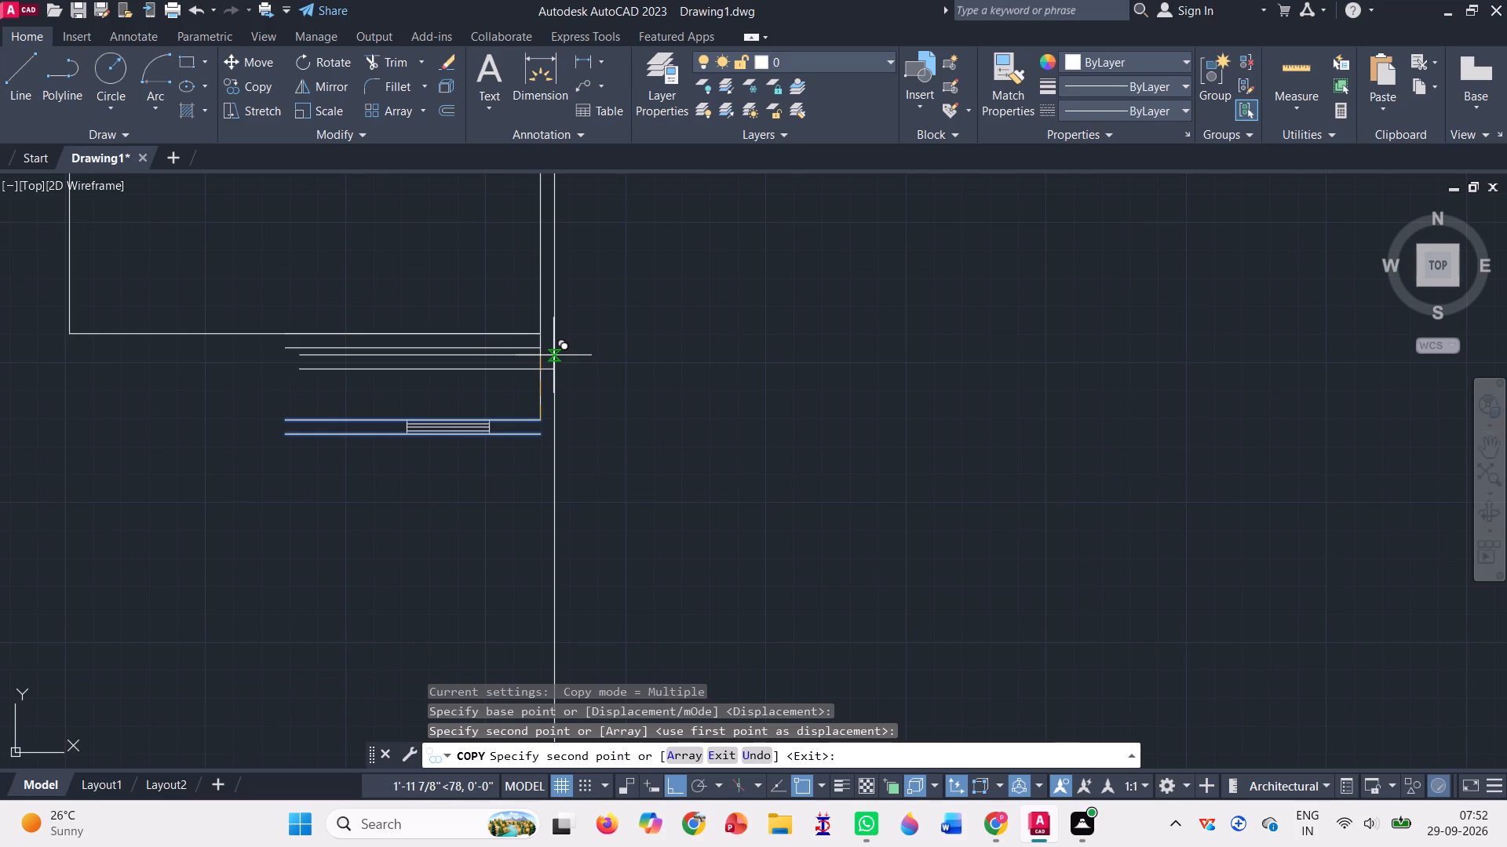
{"action": "key", "text": "Escape"}
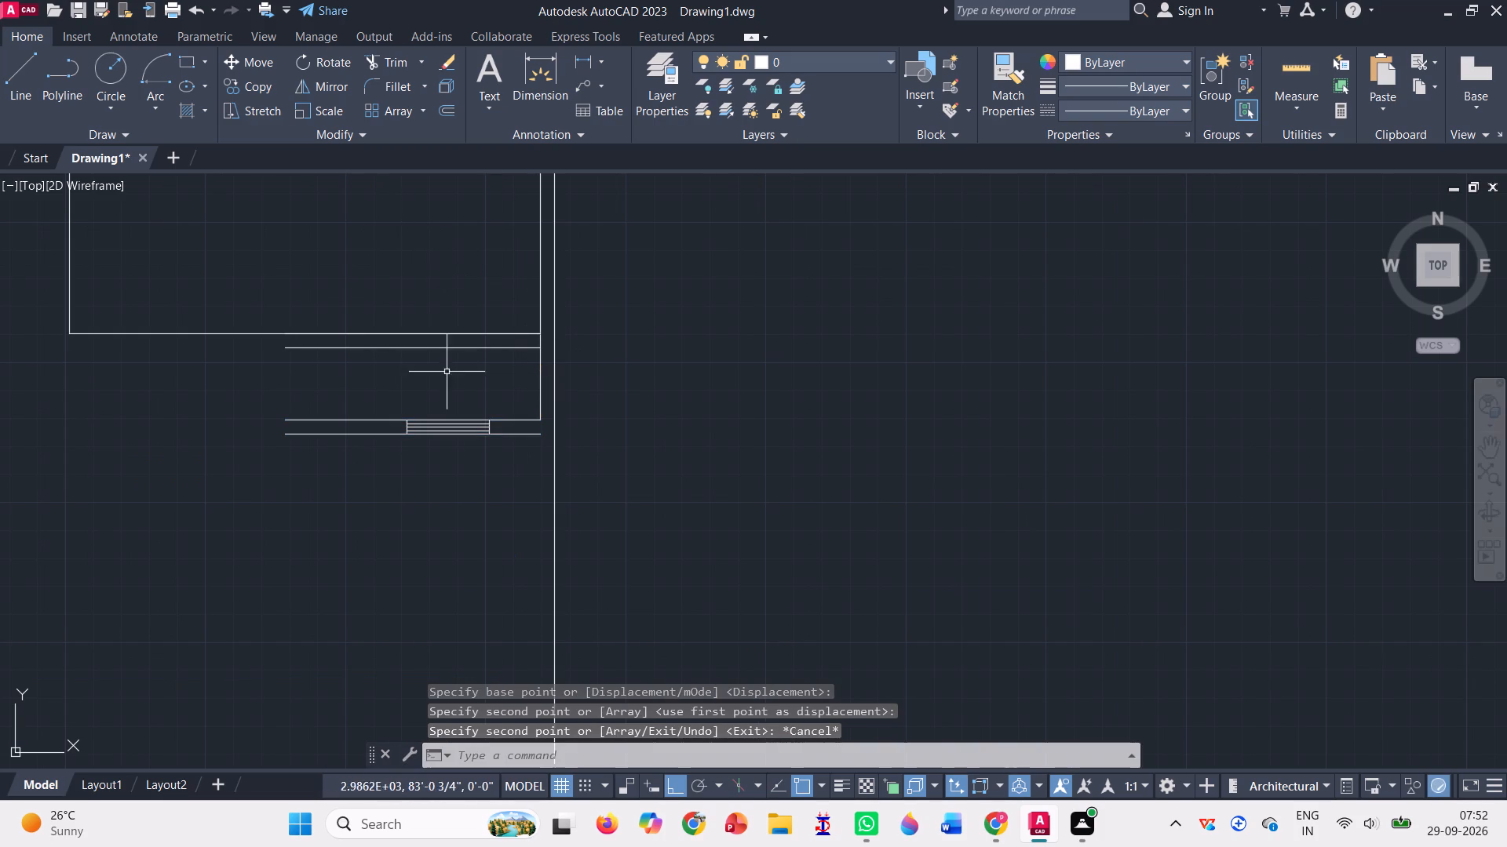
Copy the window from the old south wall straight up into the new wall lines along the room's south side.
{"action": "left_click", "coordinate": [260, 75]}
{"action": "left_click", "coordinate": [440, 423]}
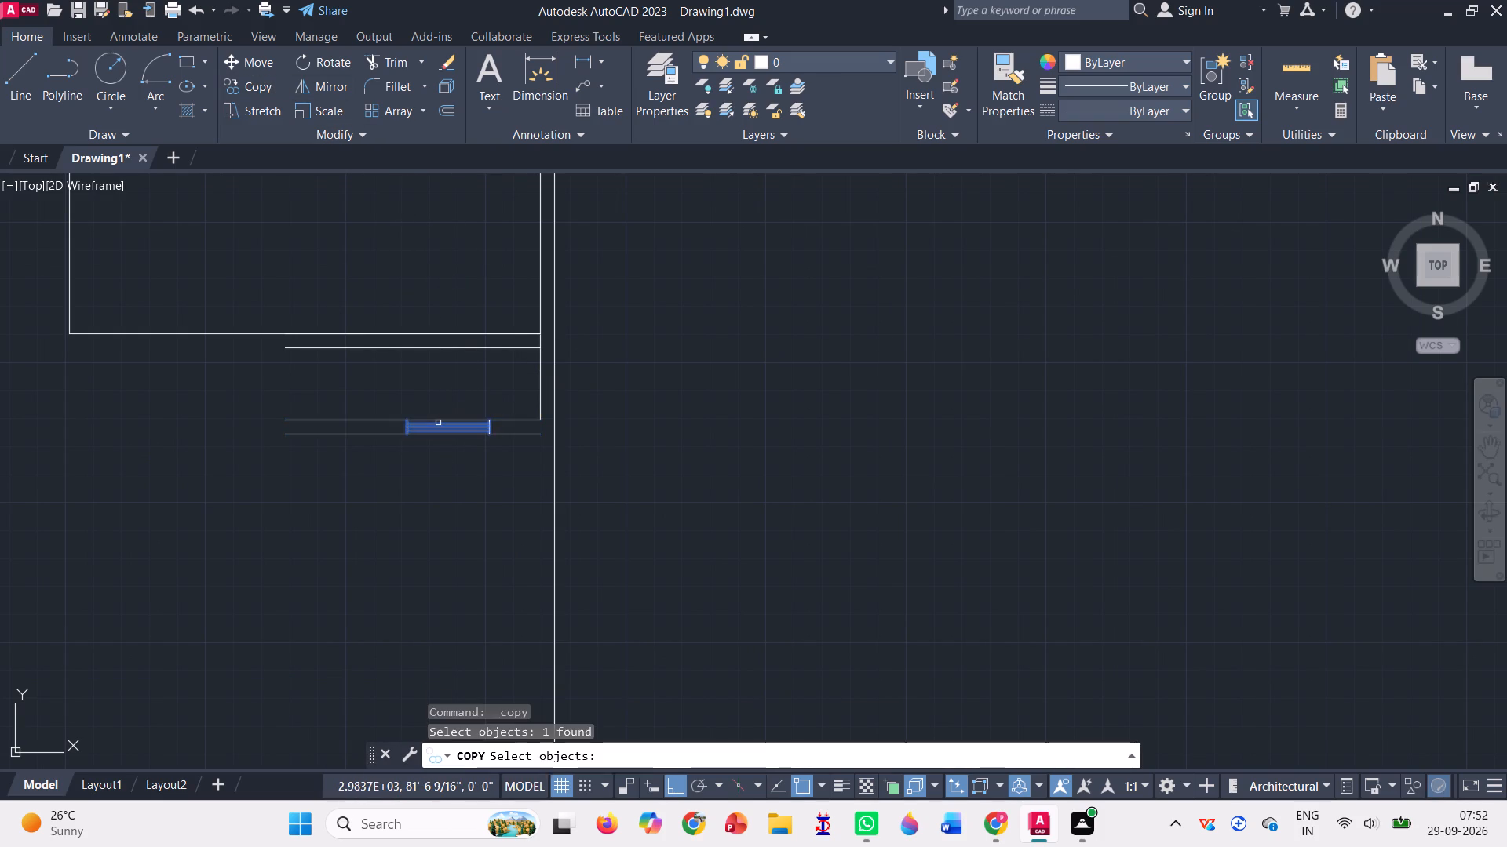
{"action": "key", "text": "Return"}
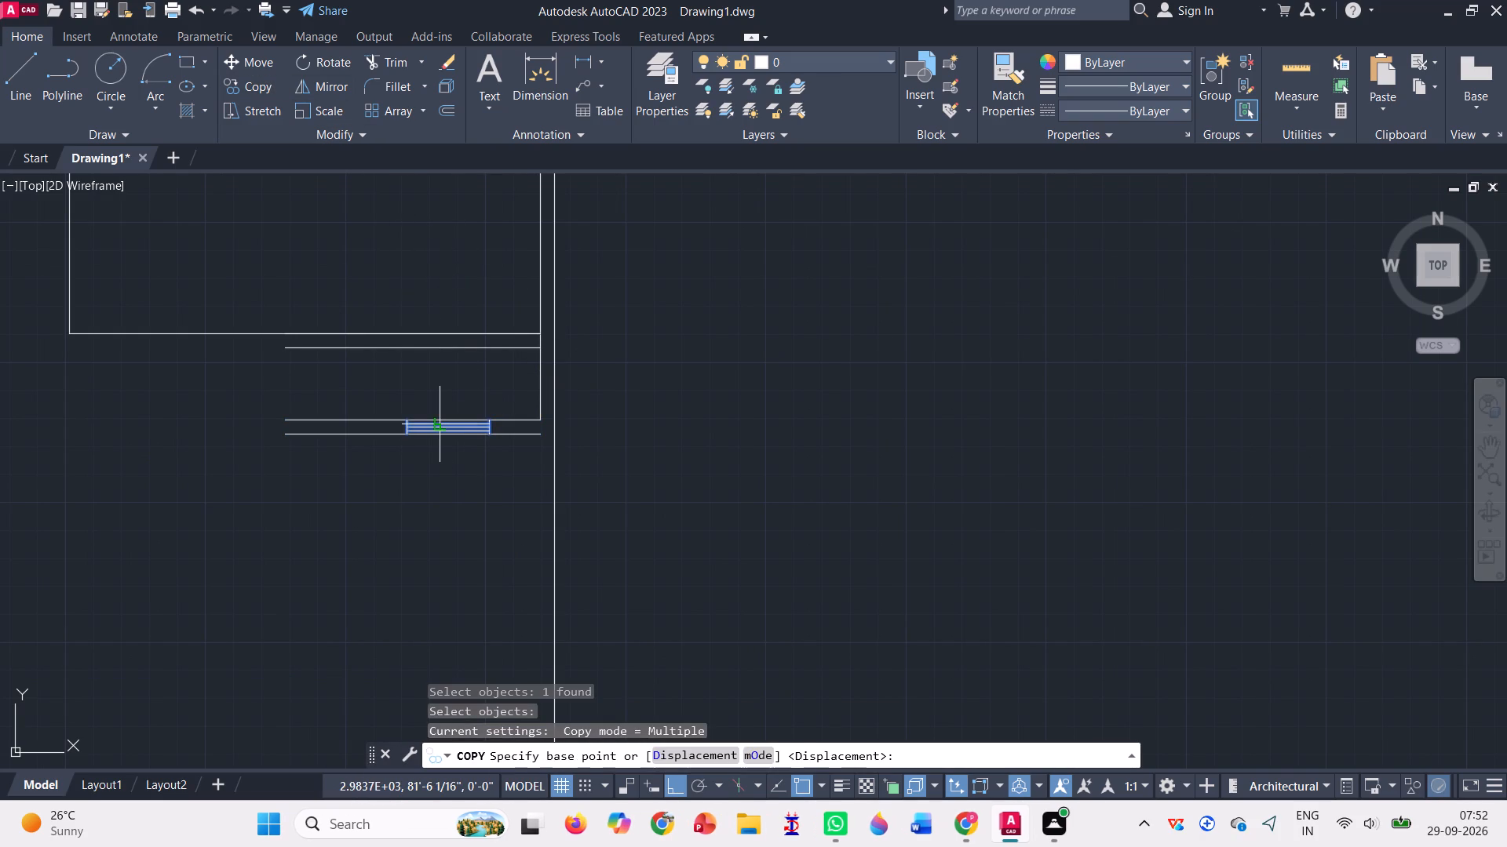
{"action": "scroll", "coordinate": [435, 423], "scroll_direction": "up", "scroll_amount": 2}
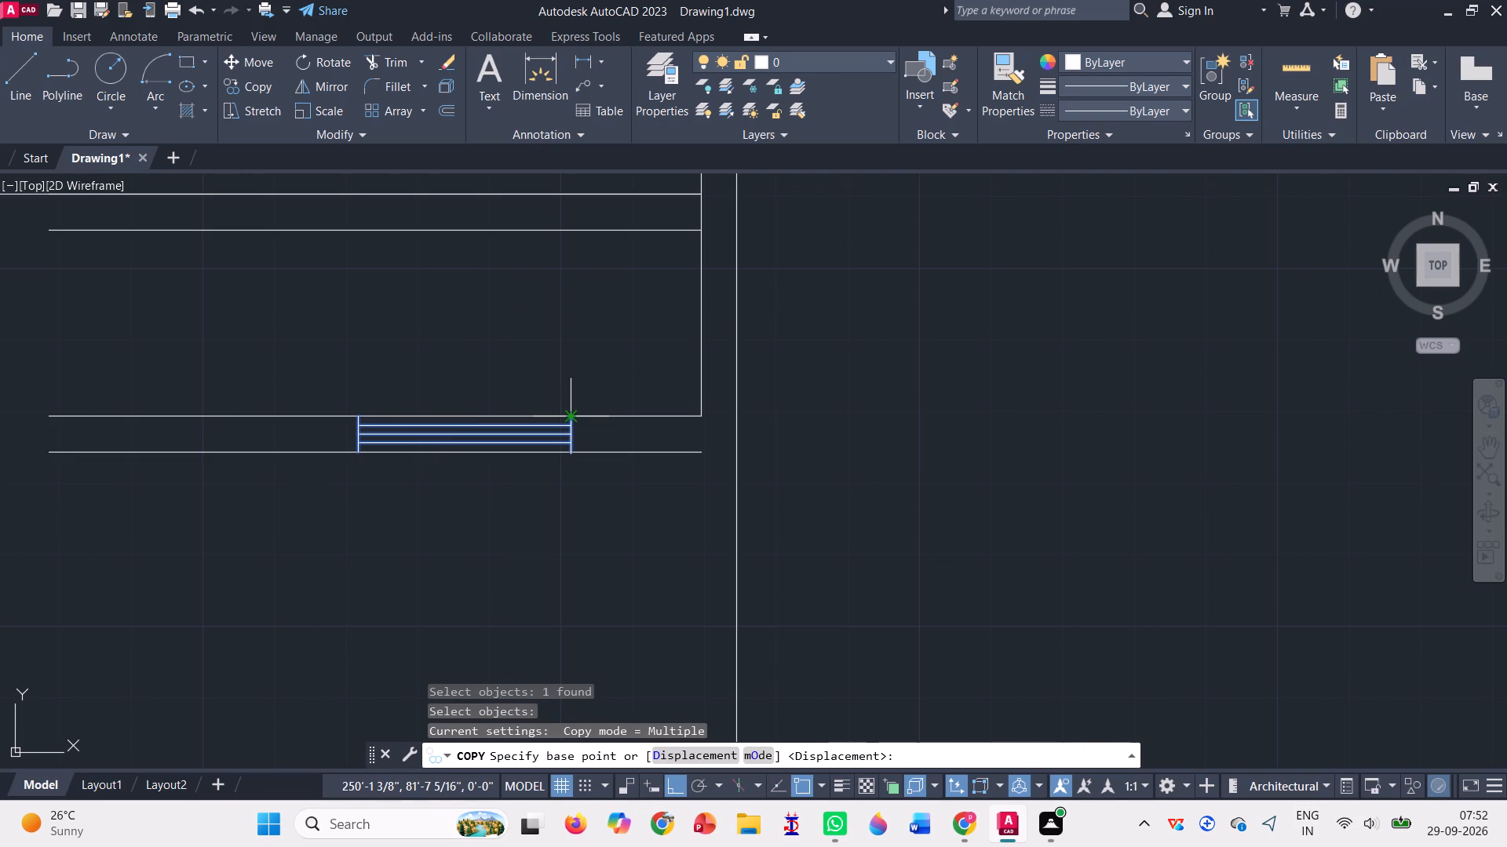
{"action": "left_click", "coordinate": [567, 419]}
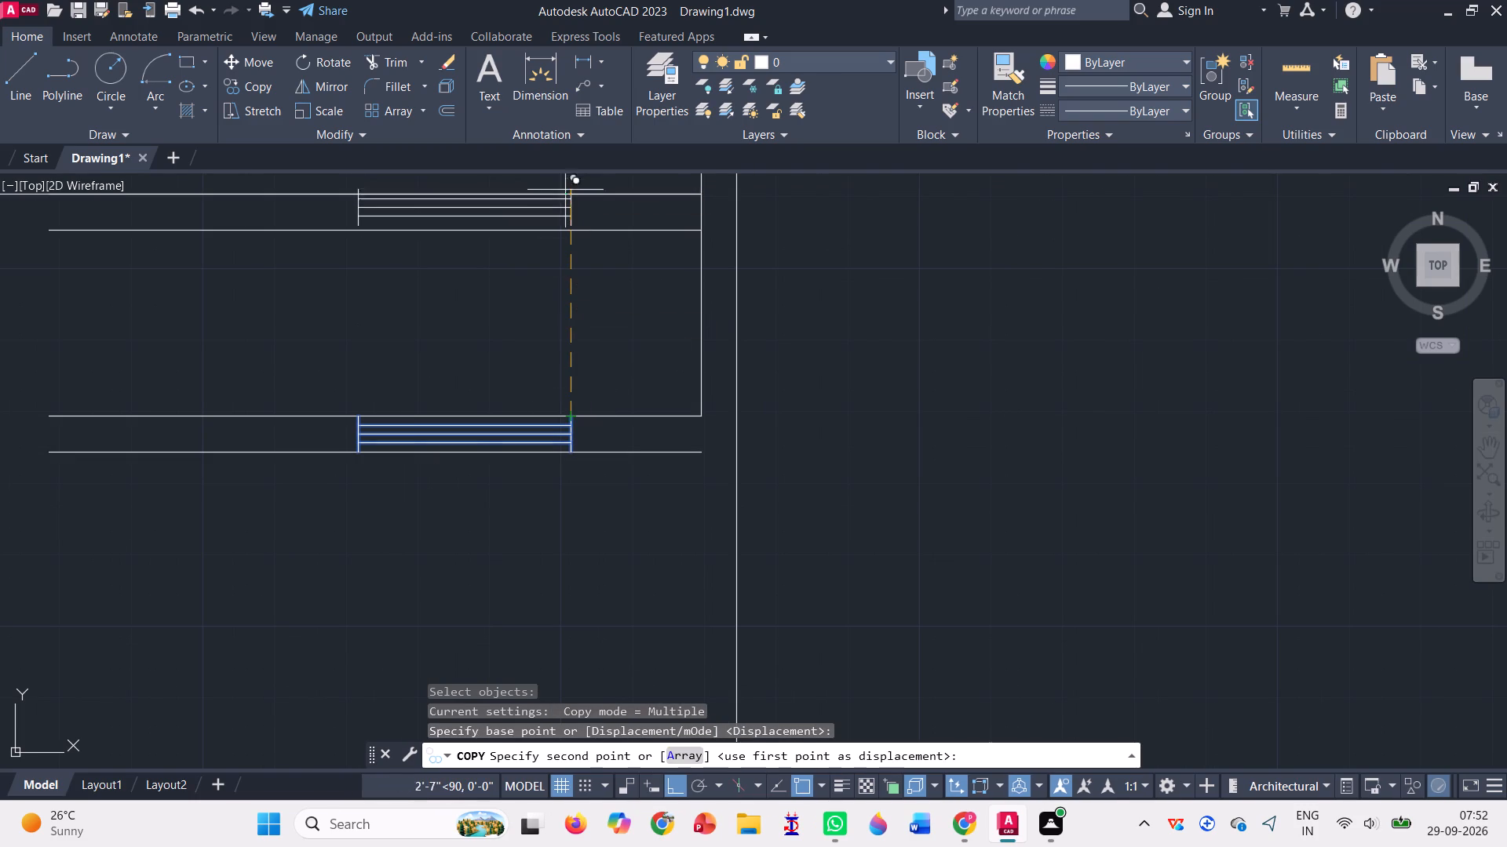
{"action": "left_click", "coordinate": [565, 199]}
{"action": "scroll", "coordinate": [564, 249], "scroll_direction": "down", "scroll_amount": 3}
{"action": "scroll", "coordinate": [563, 249], "scroll_direction": "up", "scroll_amount": 1}
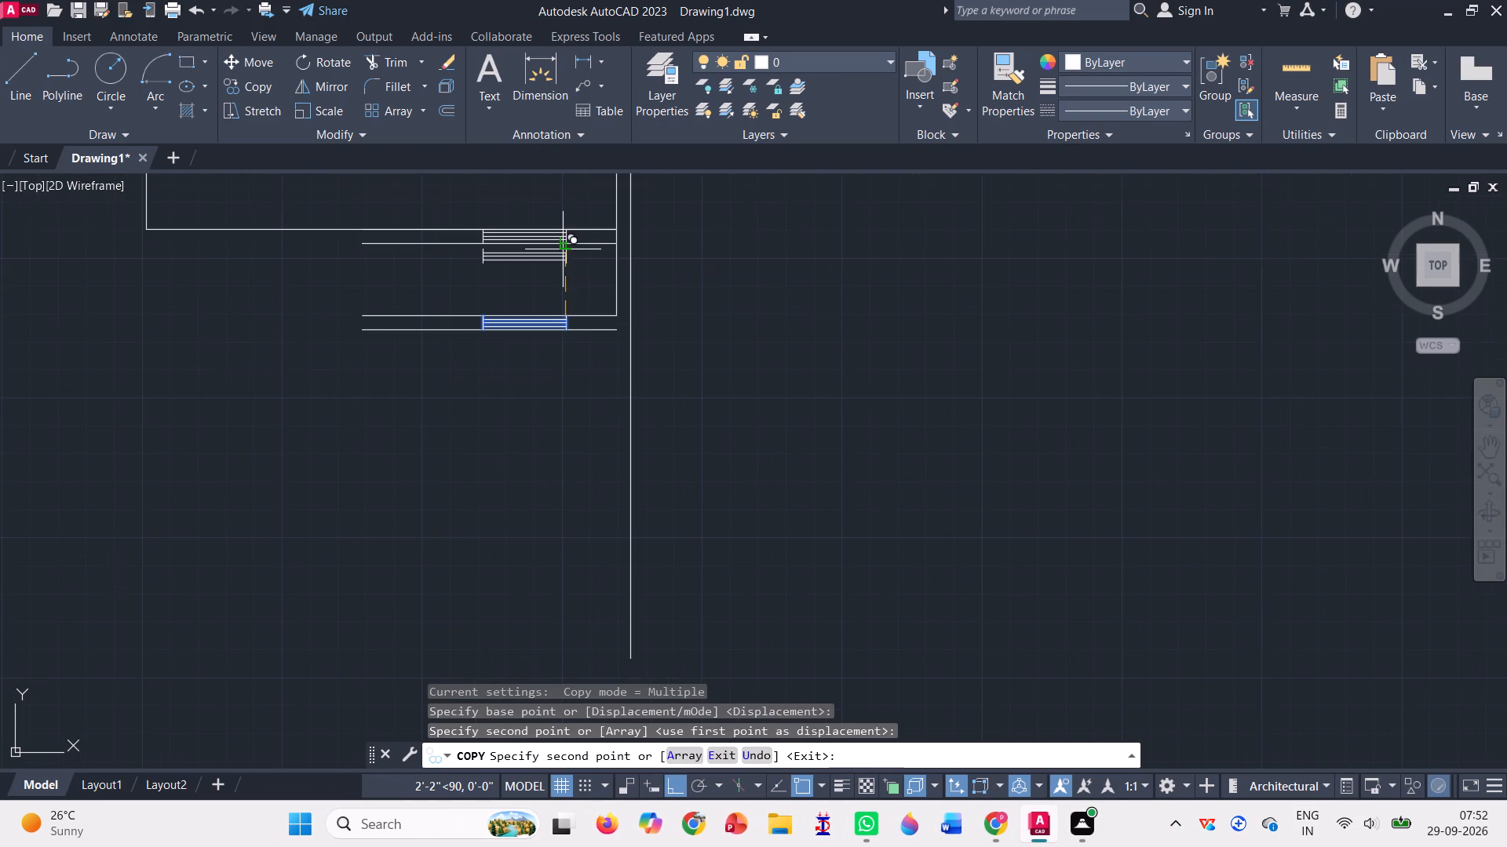
{"action": "key", "text": "Return"}
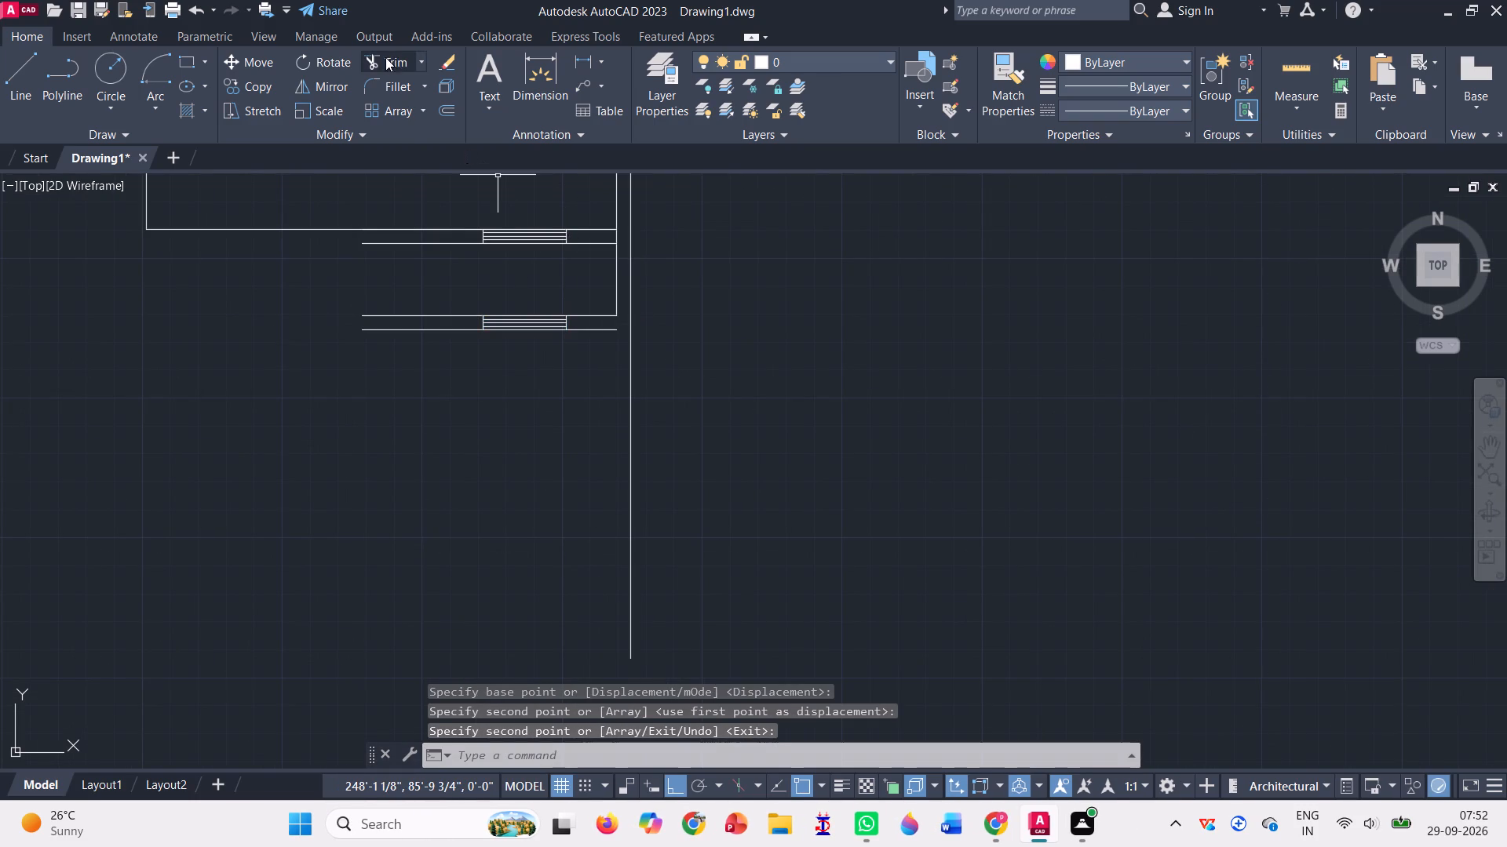
Remove the old south wall below the new room by trimming away both its lines and erasing the leftover window.
{"action": "left_click", "coordinate": [385, 60]}
{"action": "double_click", "coordinate": [469, 304]}
{"action": "left_click_drag", "start_coordinate": [466, 312], "coordinate": [512, 341]}
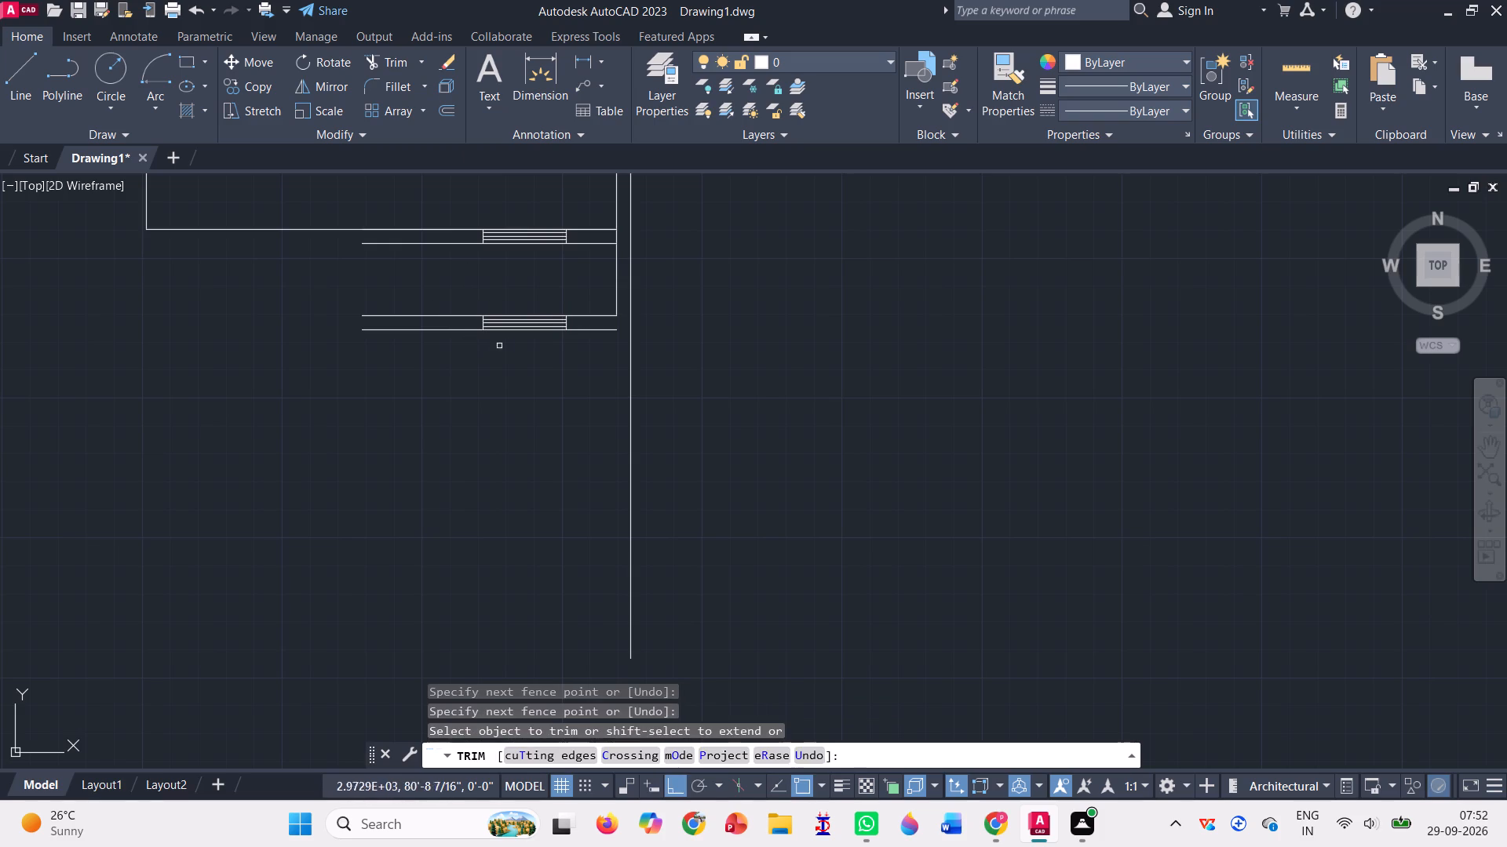
{"action": "left_click_drag", "start_coordinate": [512, 341], "coordinate": [526, 327]}
{"action": "left_click_drag", "start_coordinate": [549, 300], "coordinate": [514, 365]}
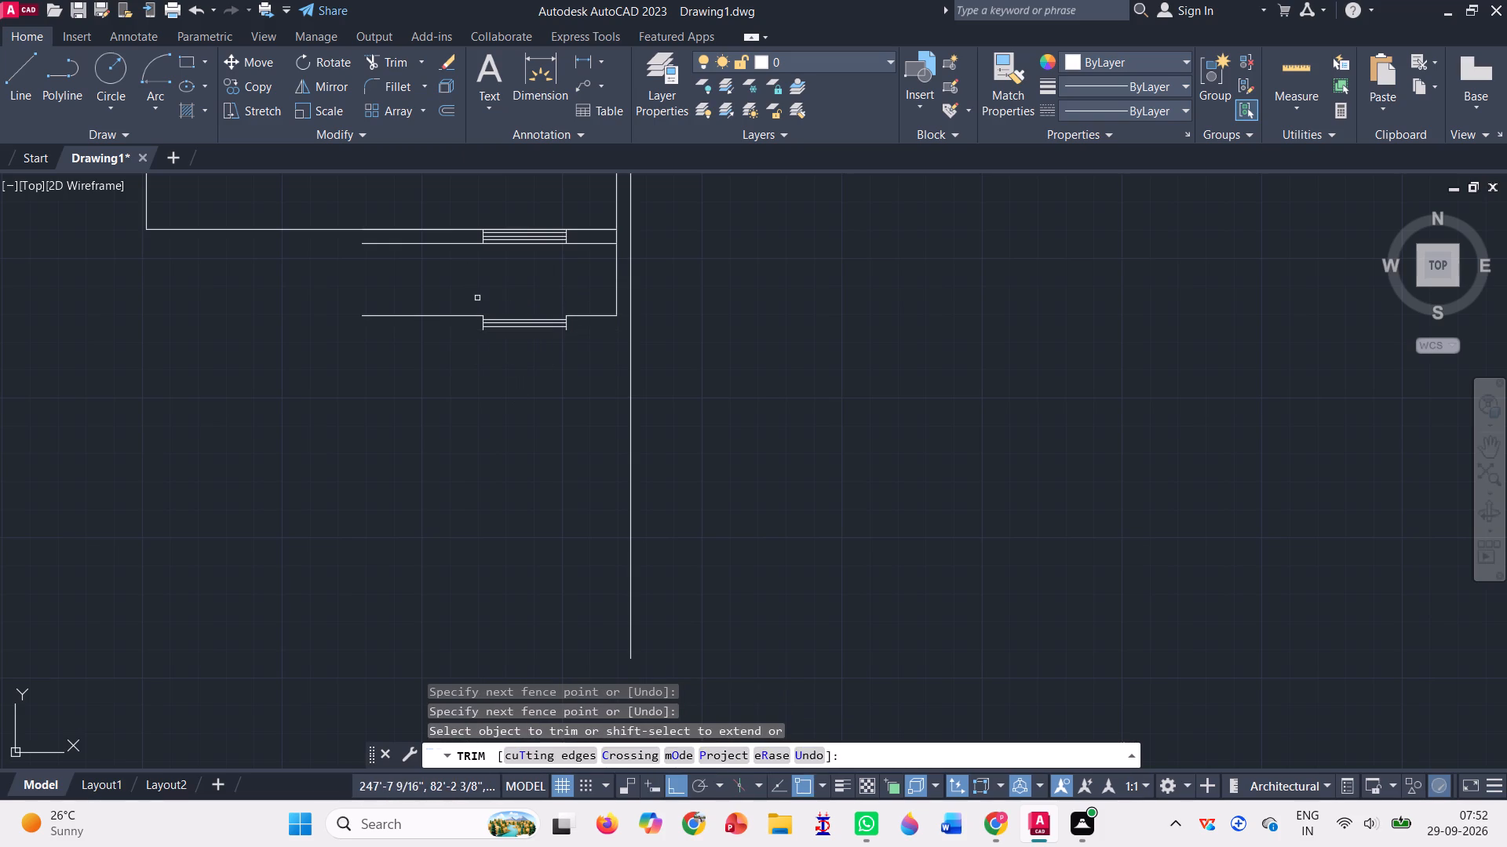
{"action": "left_click_drag", "start_coordinate": [477, 298], "coordinate": [431, 366]}
{"action": "left_click_drag", "start_coordinate": [594, 293], "coordinate": [578, 376]}
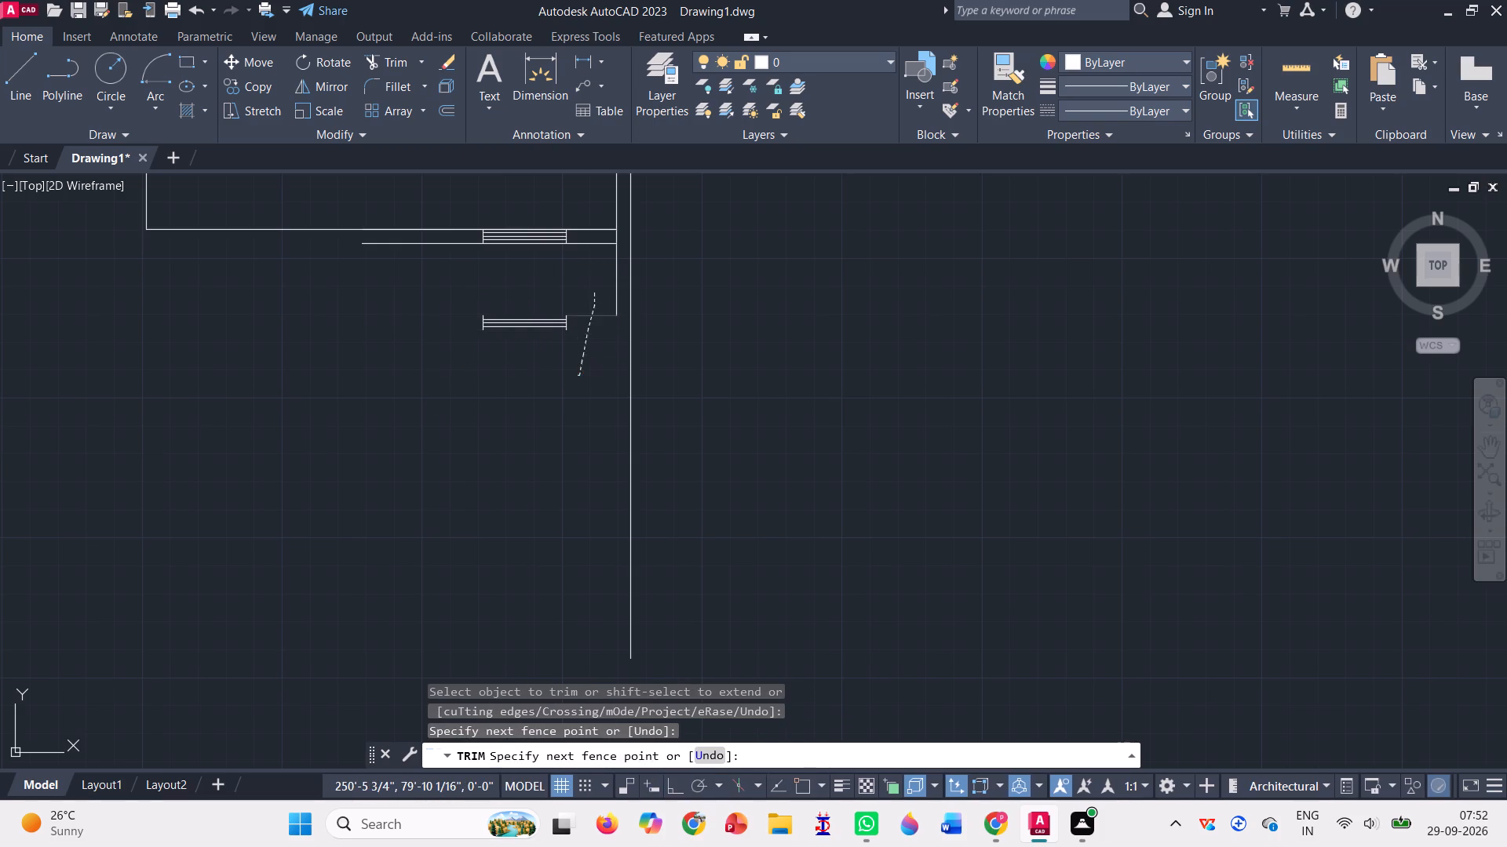
{"action": "key", "text": "Return"}
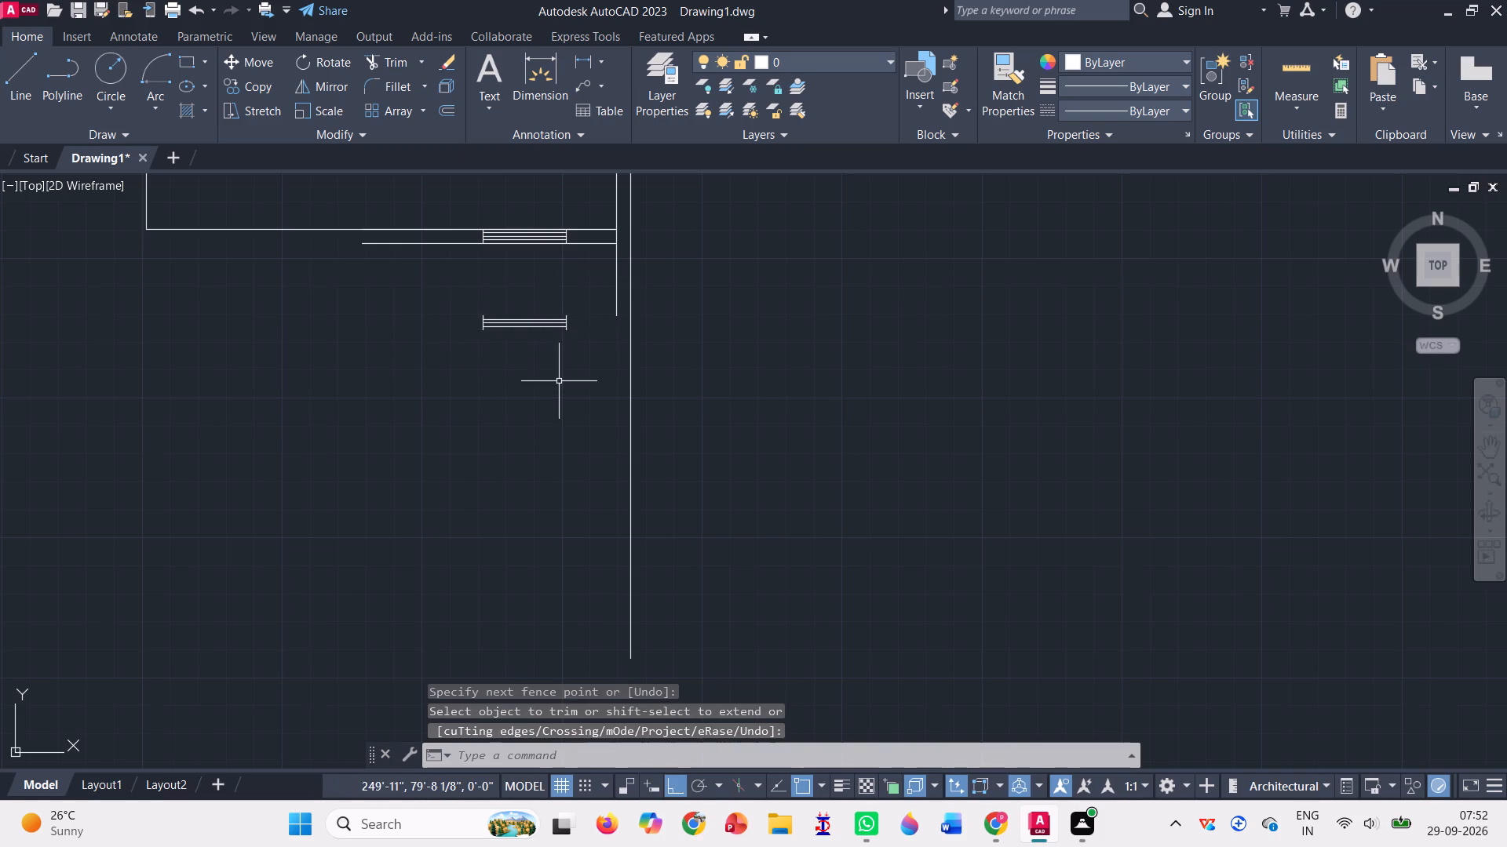
{"action": "left_click_drag", "start_coordinate": [473, 304], "coordinate": [494, 381]}
{"action": "key", "text": "Delete"}
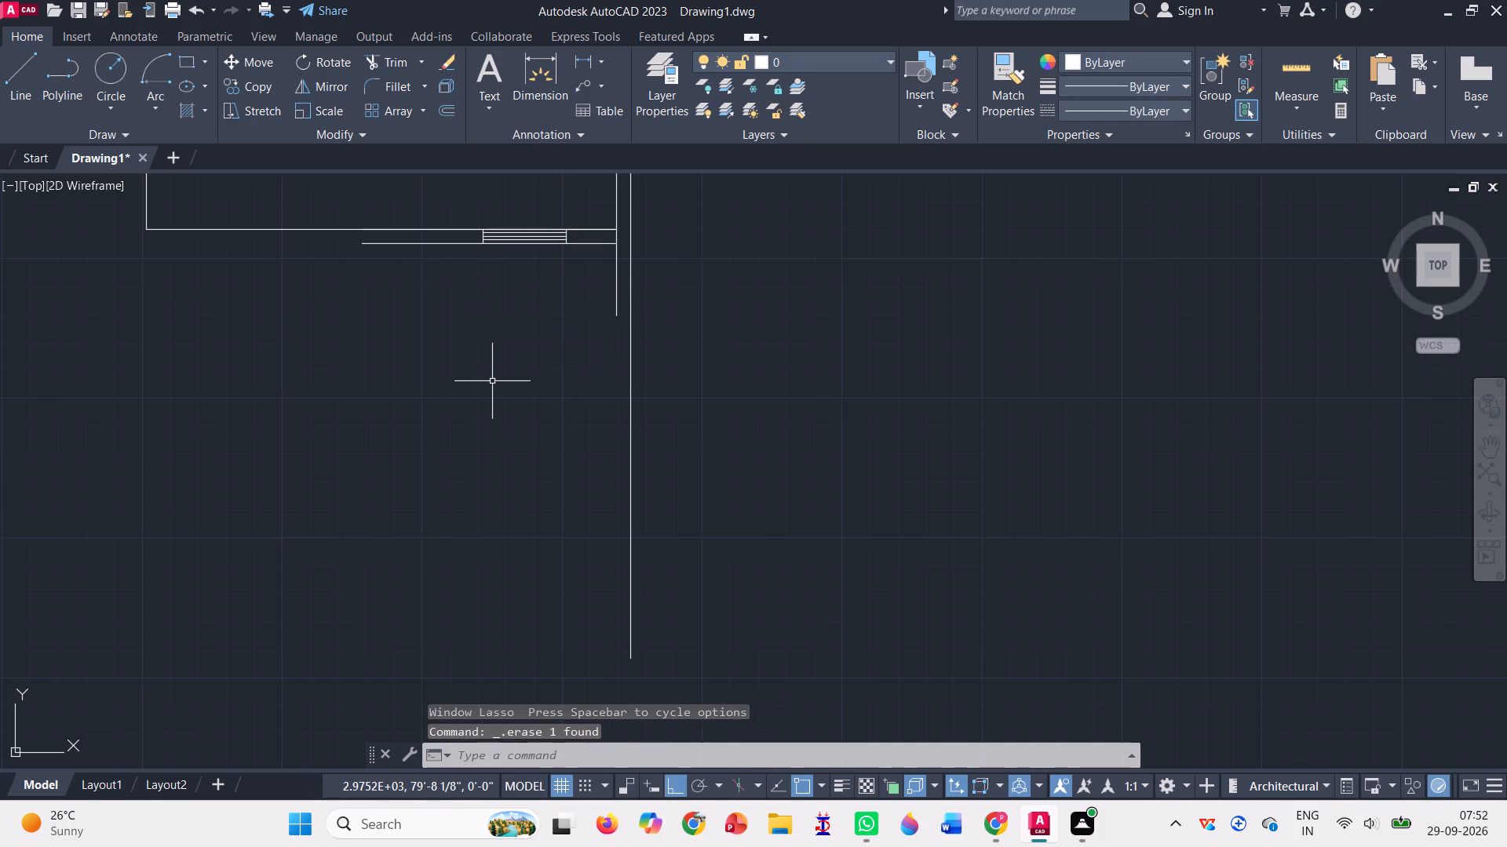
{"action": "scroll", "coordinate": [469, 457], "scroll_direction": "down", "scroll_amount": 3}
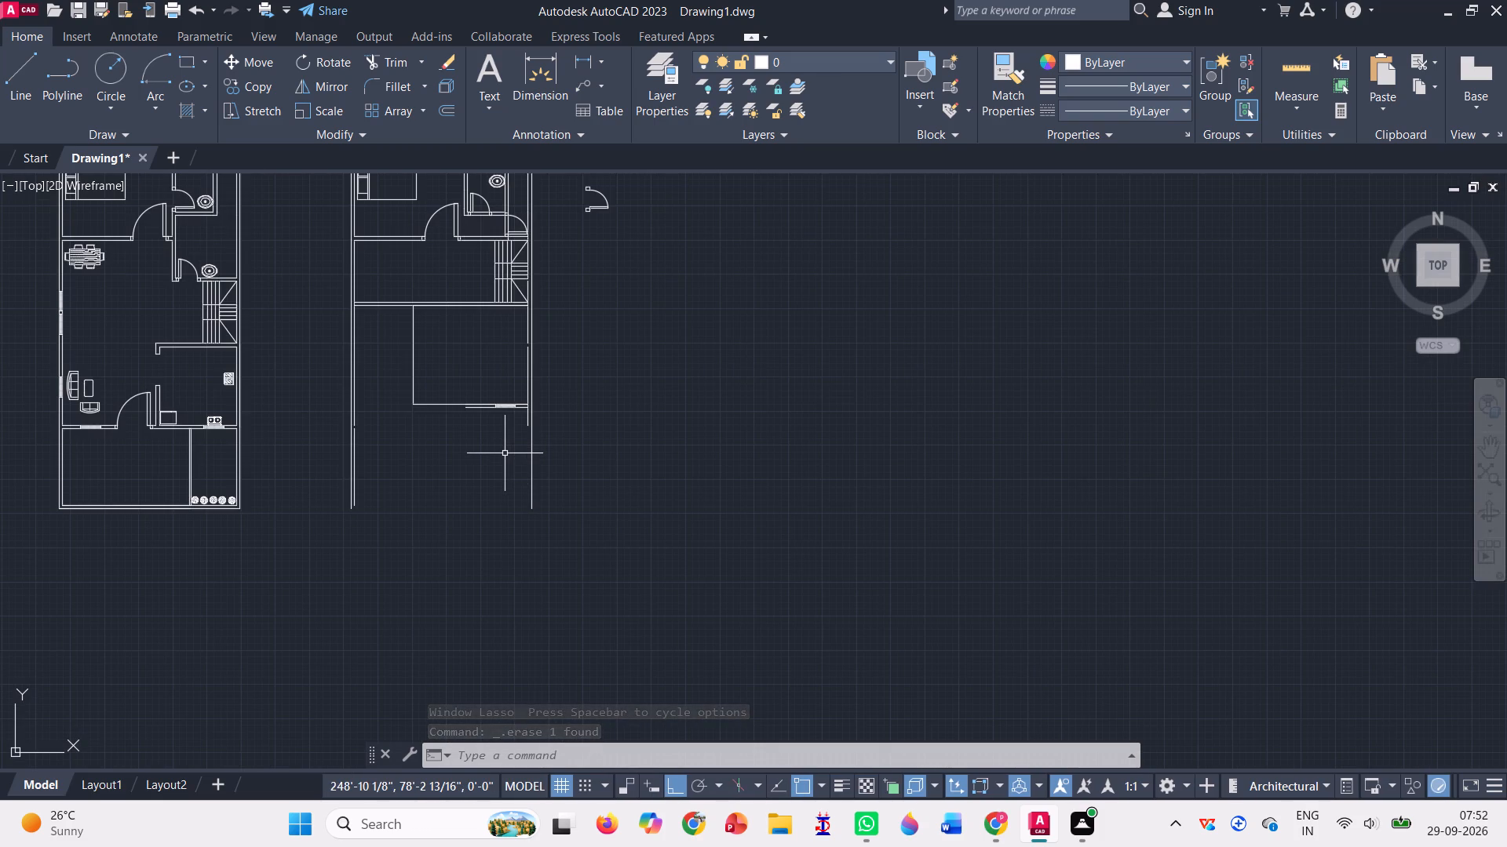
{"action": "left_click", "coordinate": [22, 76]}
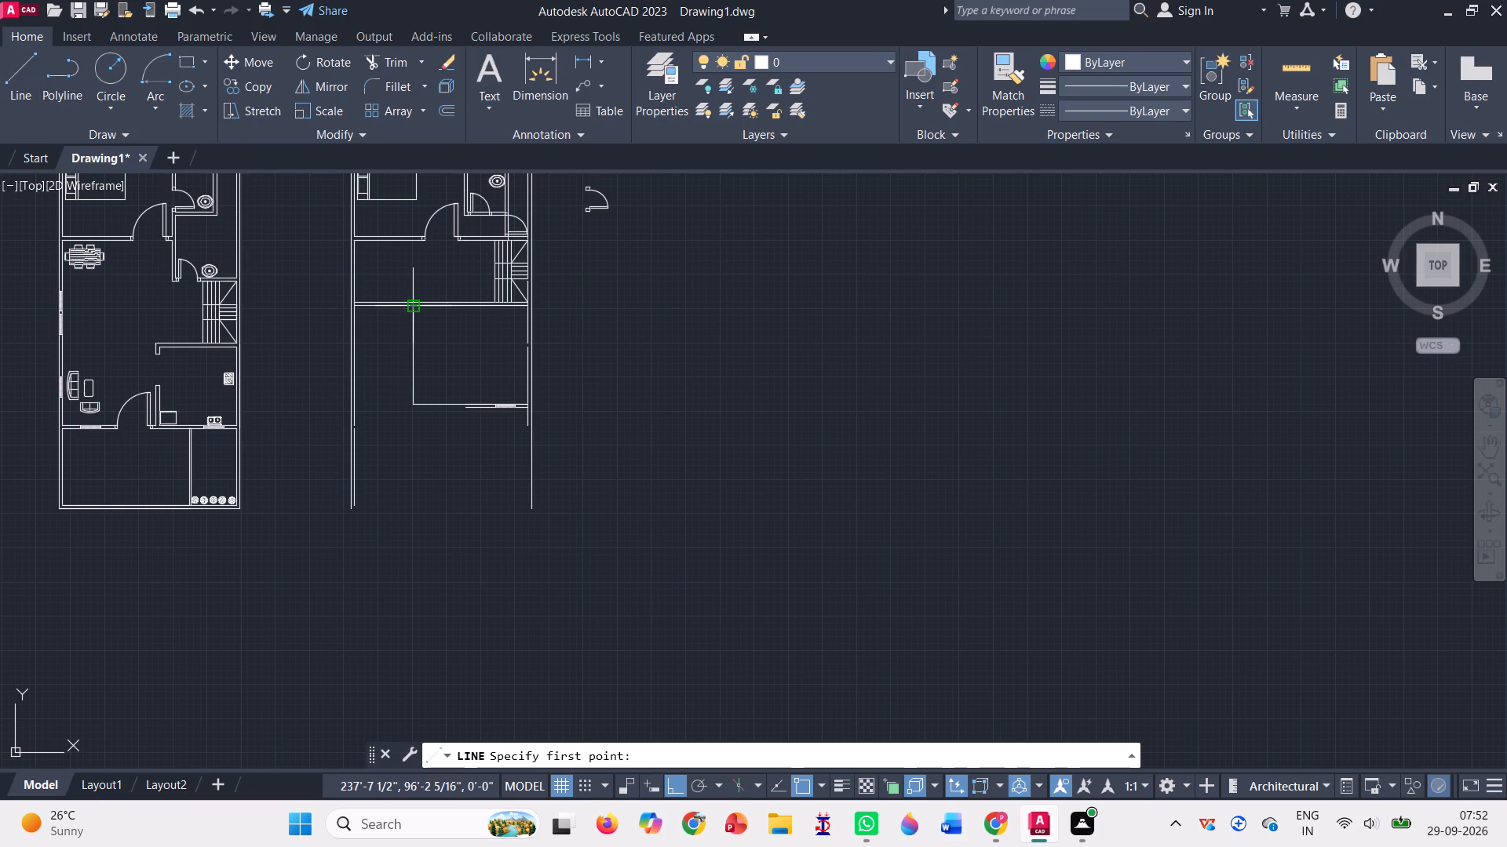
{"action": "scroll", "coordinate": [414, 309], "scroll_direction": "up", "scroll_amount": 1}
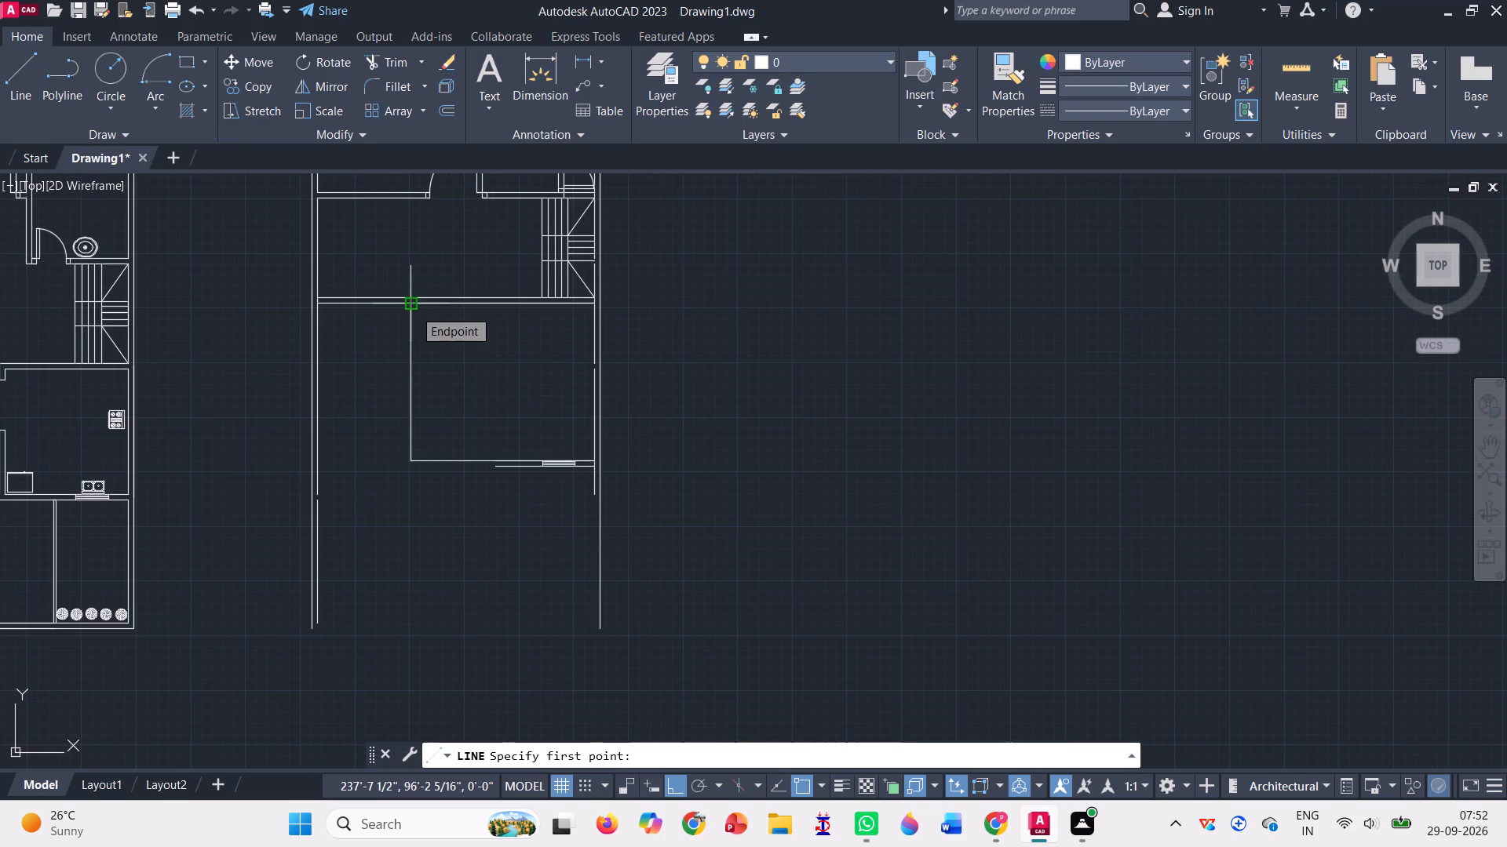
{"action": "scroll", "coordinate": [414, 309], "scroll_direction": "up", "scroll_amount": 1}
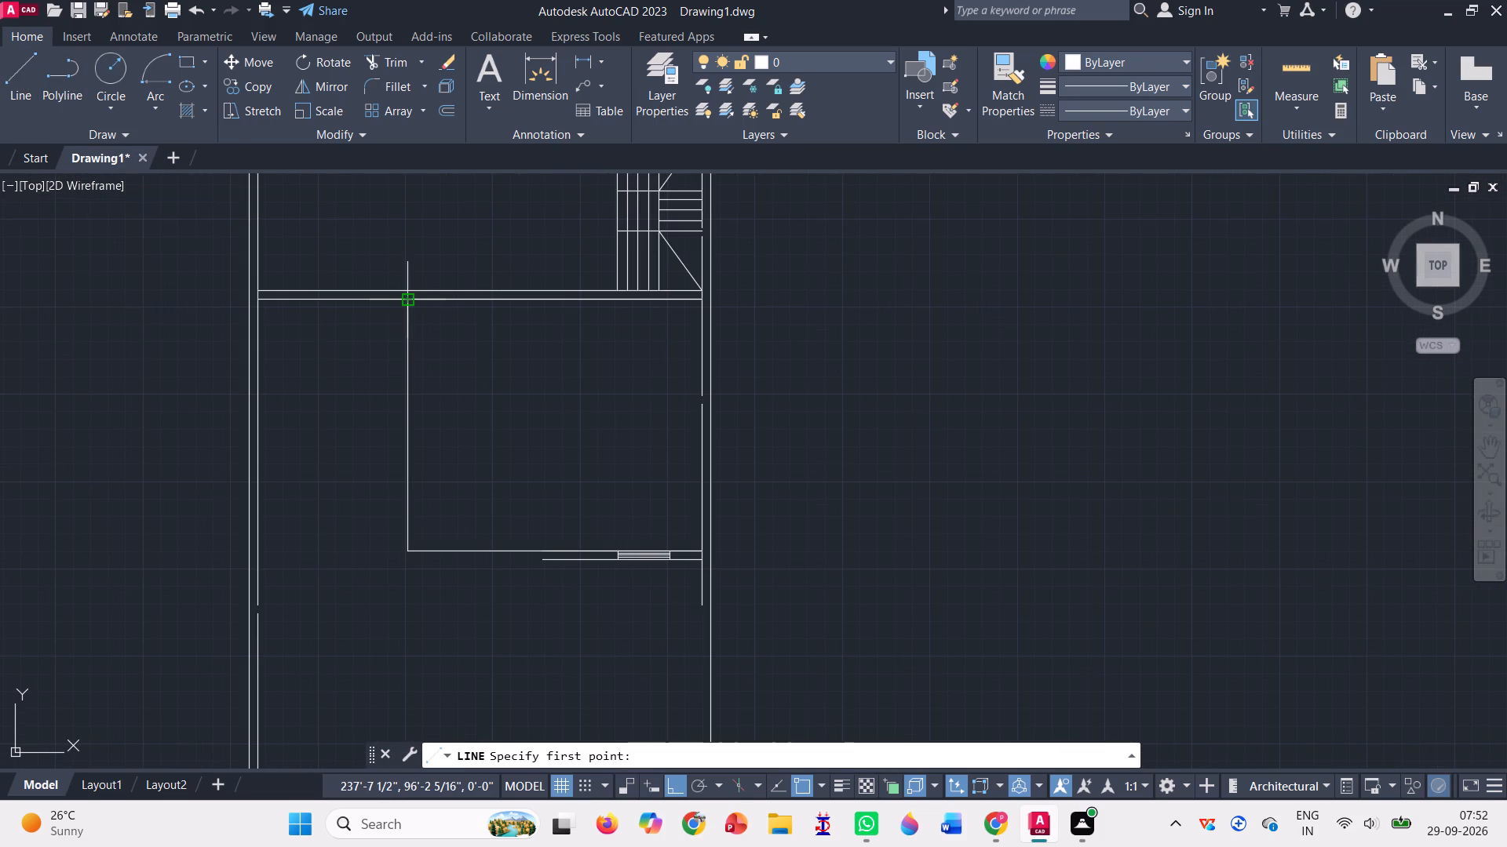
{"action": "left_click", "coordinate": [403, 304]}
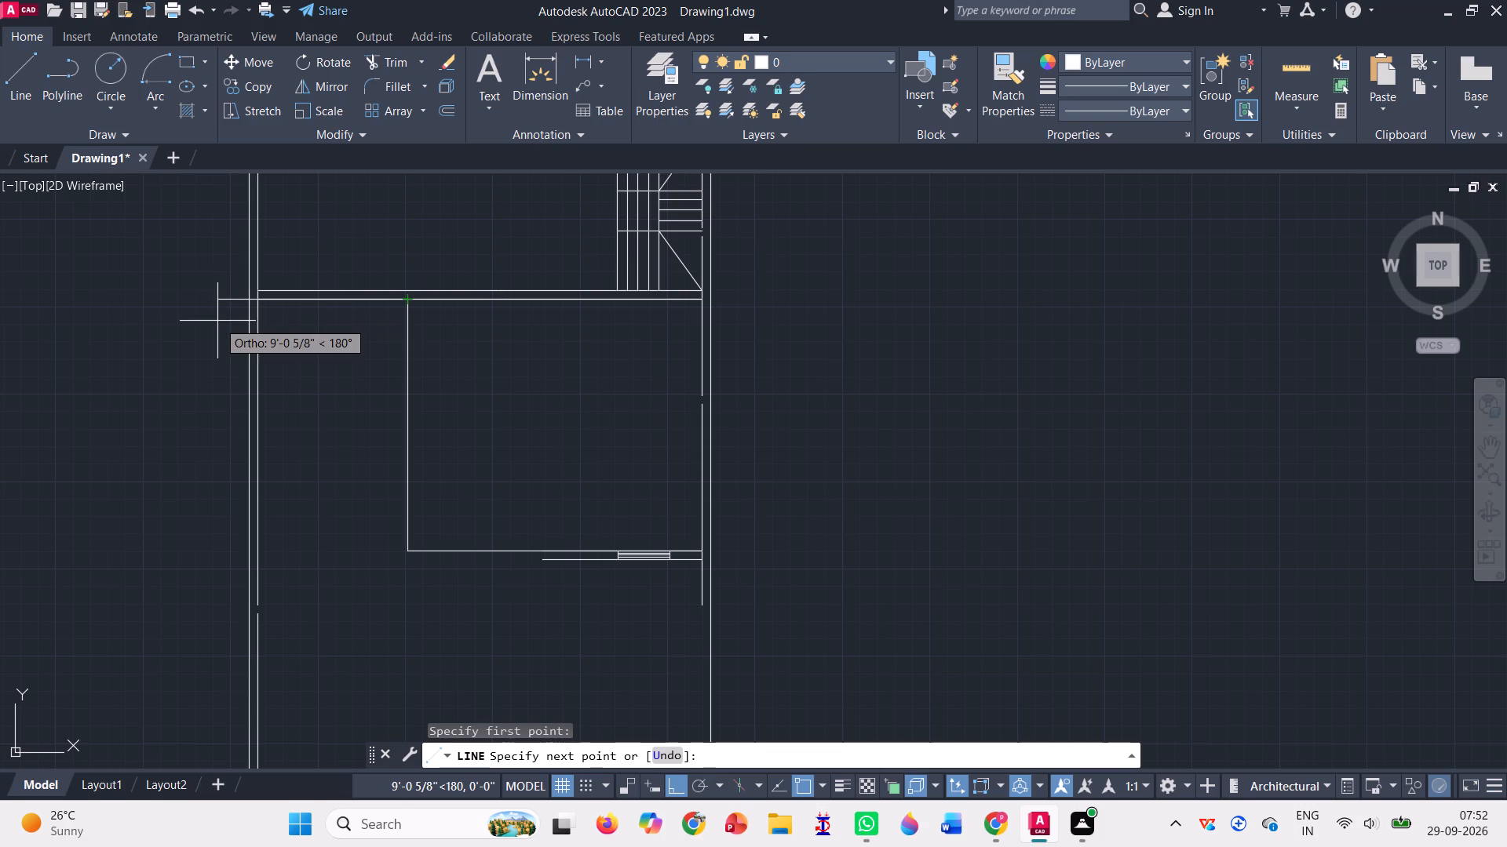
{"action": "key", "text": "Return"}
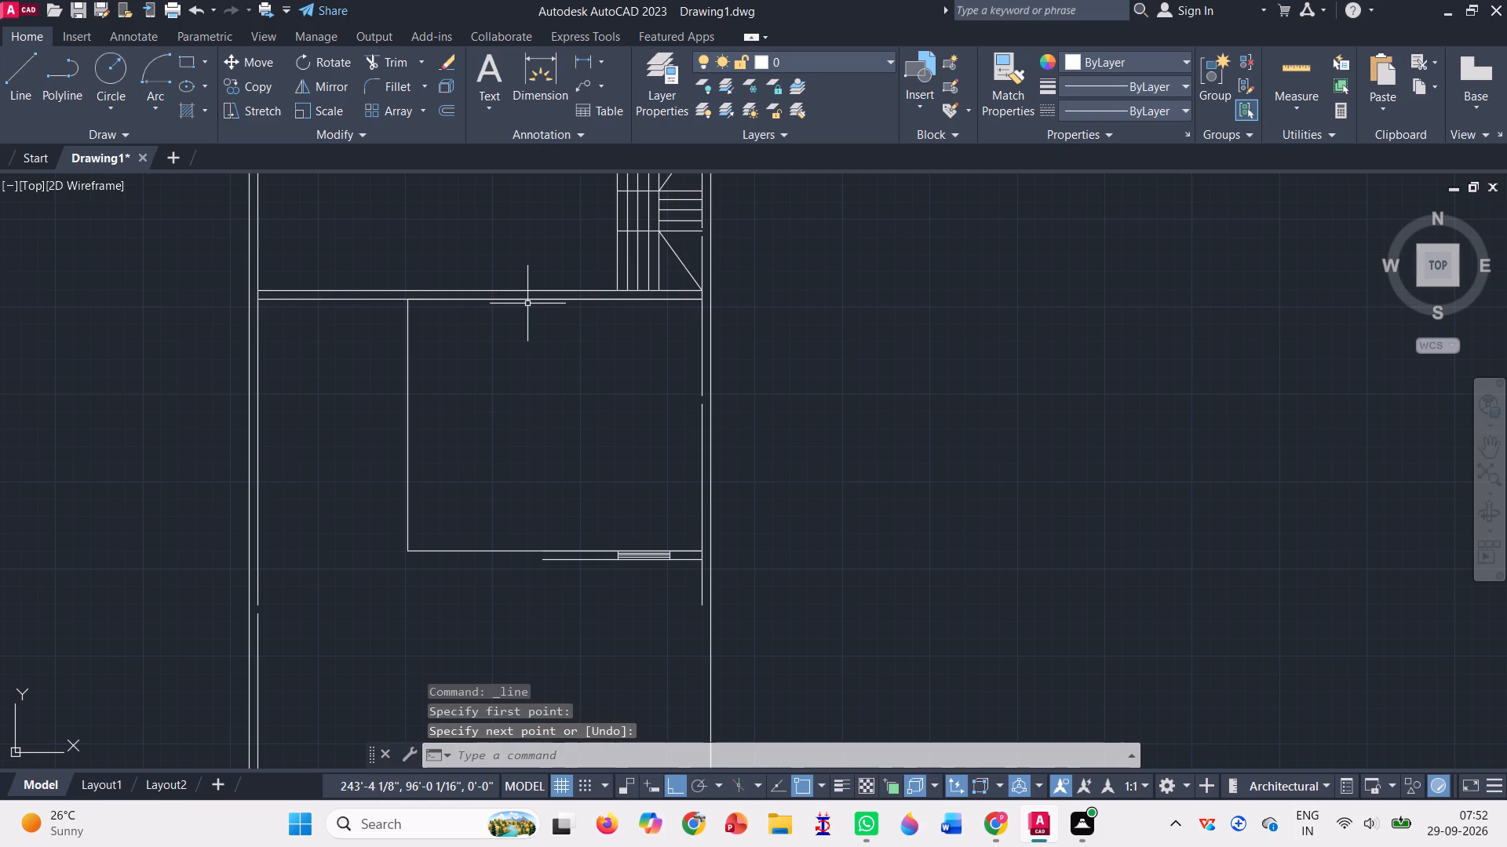
Copy both lines of the east outer wall to the room outline's northwest corner, with Ortho off, aligning the copied outer face there.
{"action": "left_click", "coordinate": [268, 83]}
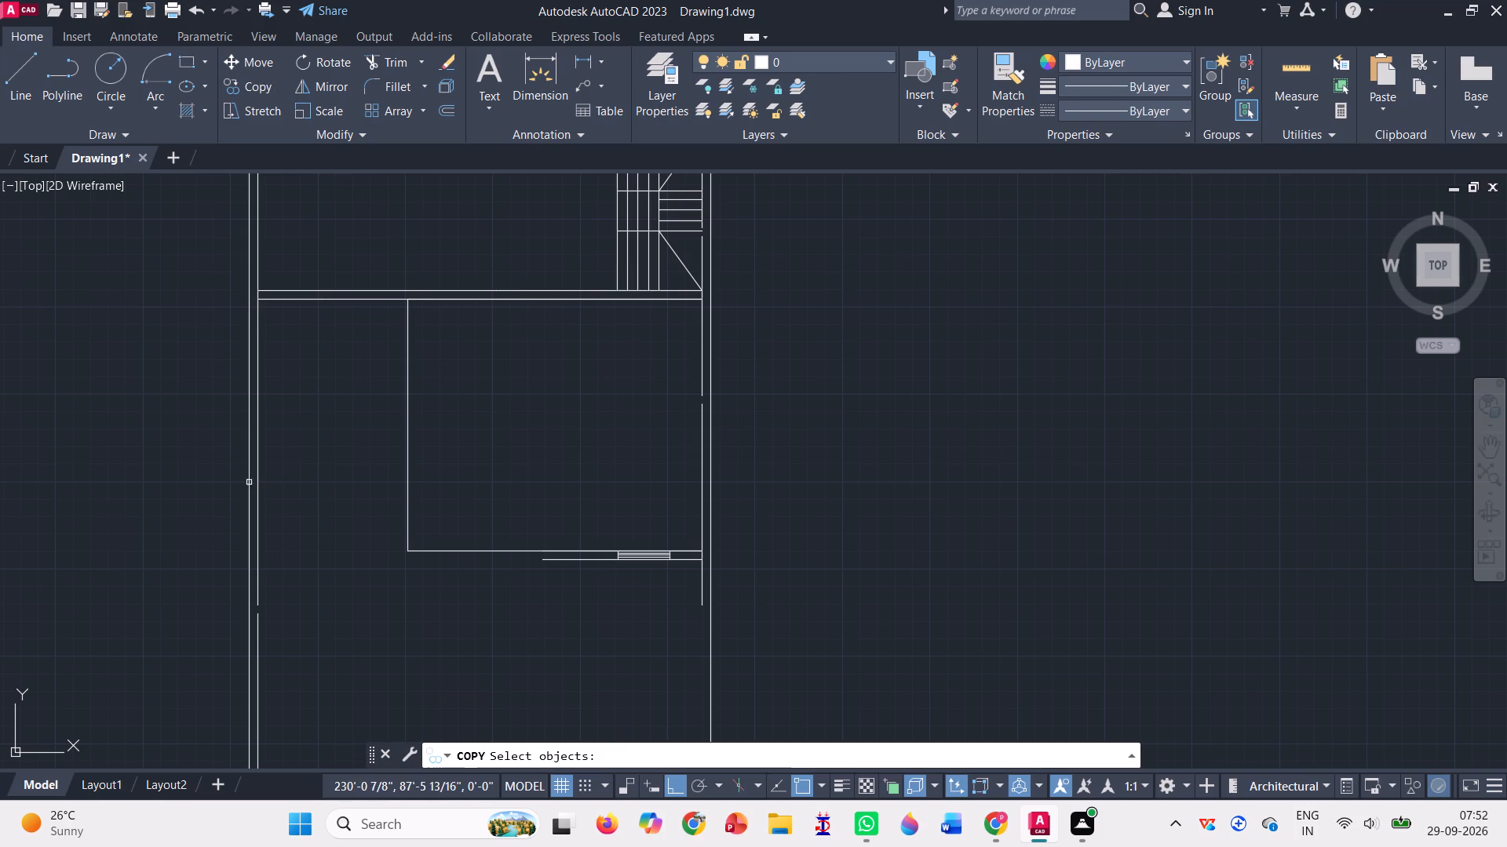
{"action": "left_click", "coordinate": [704, 463]}
{"action": "left_click", "coordinate": [710, 460]}
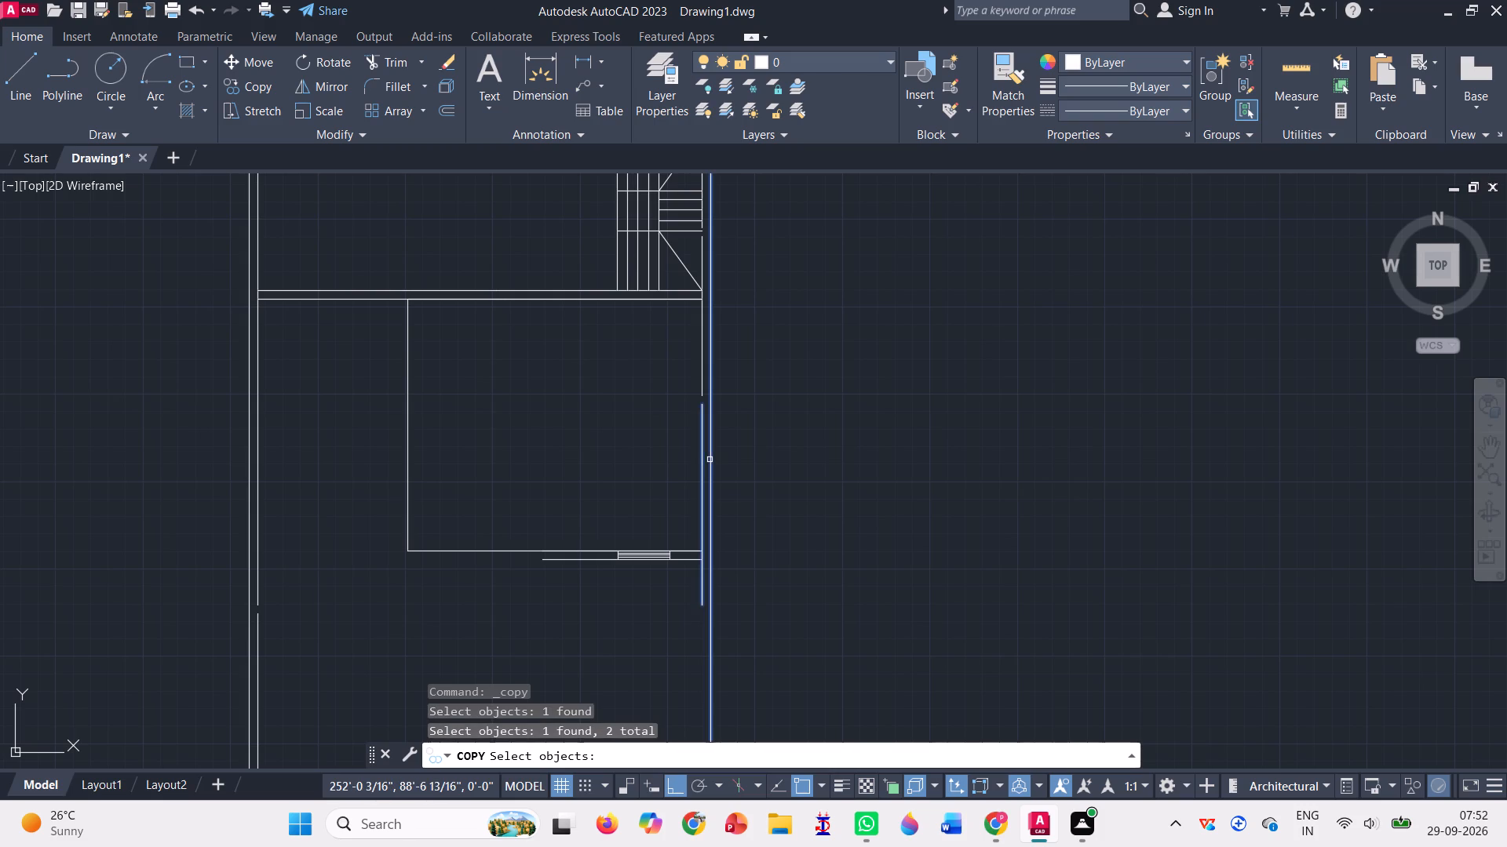
{"action": "key", "text": "Return"}
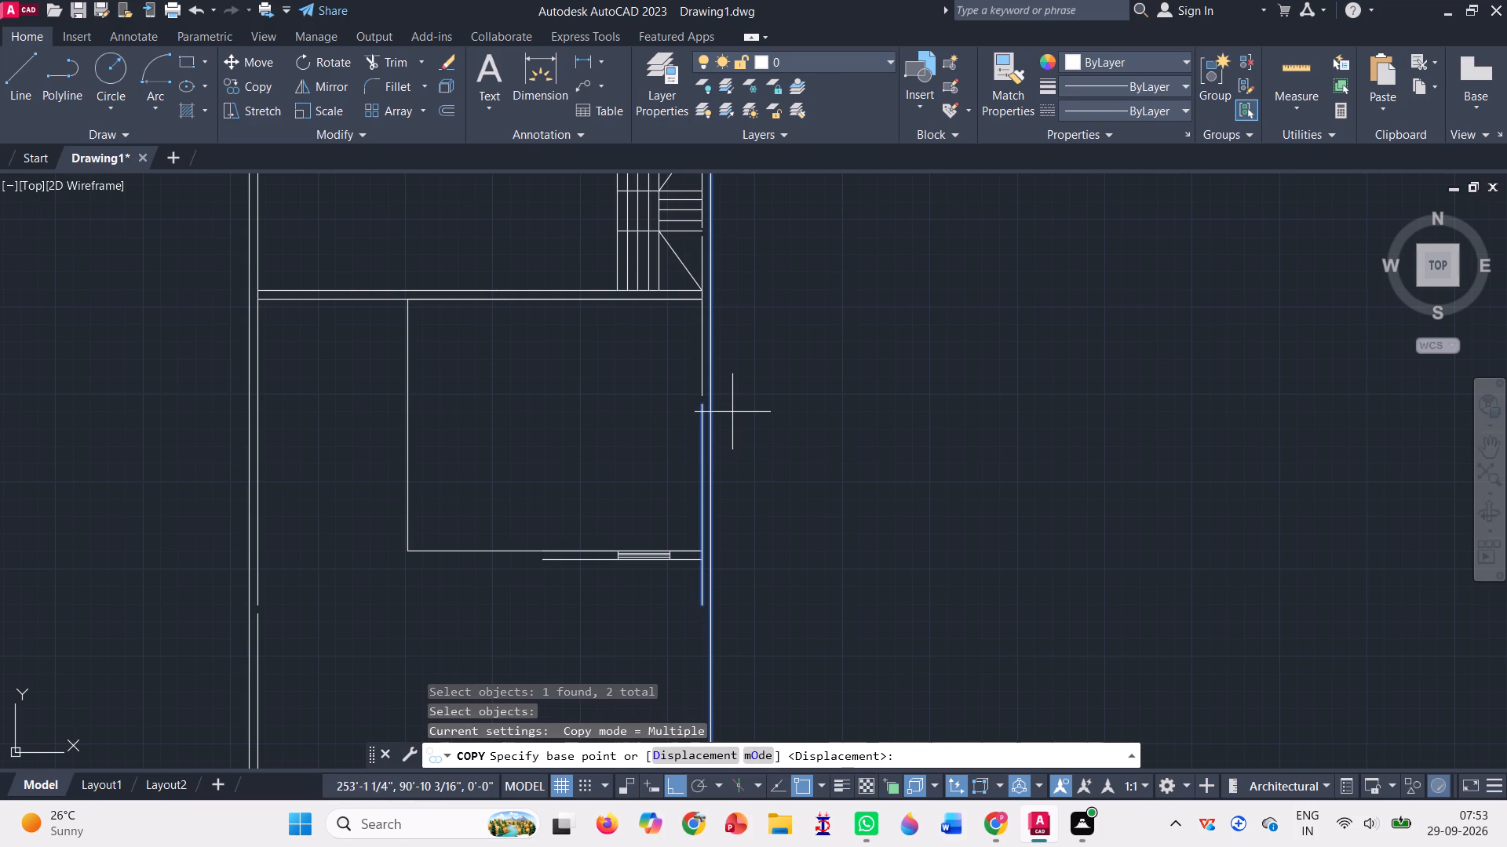
{"action": "scroll", "coordinate": [704, 414], "scroll_direction": "up", "scroll_amount": 4}
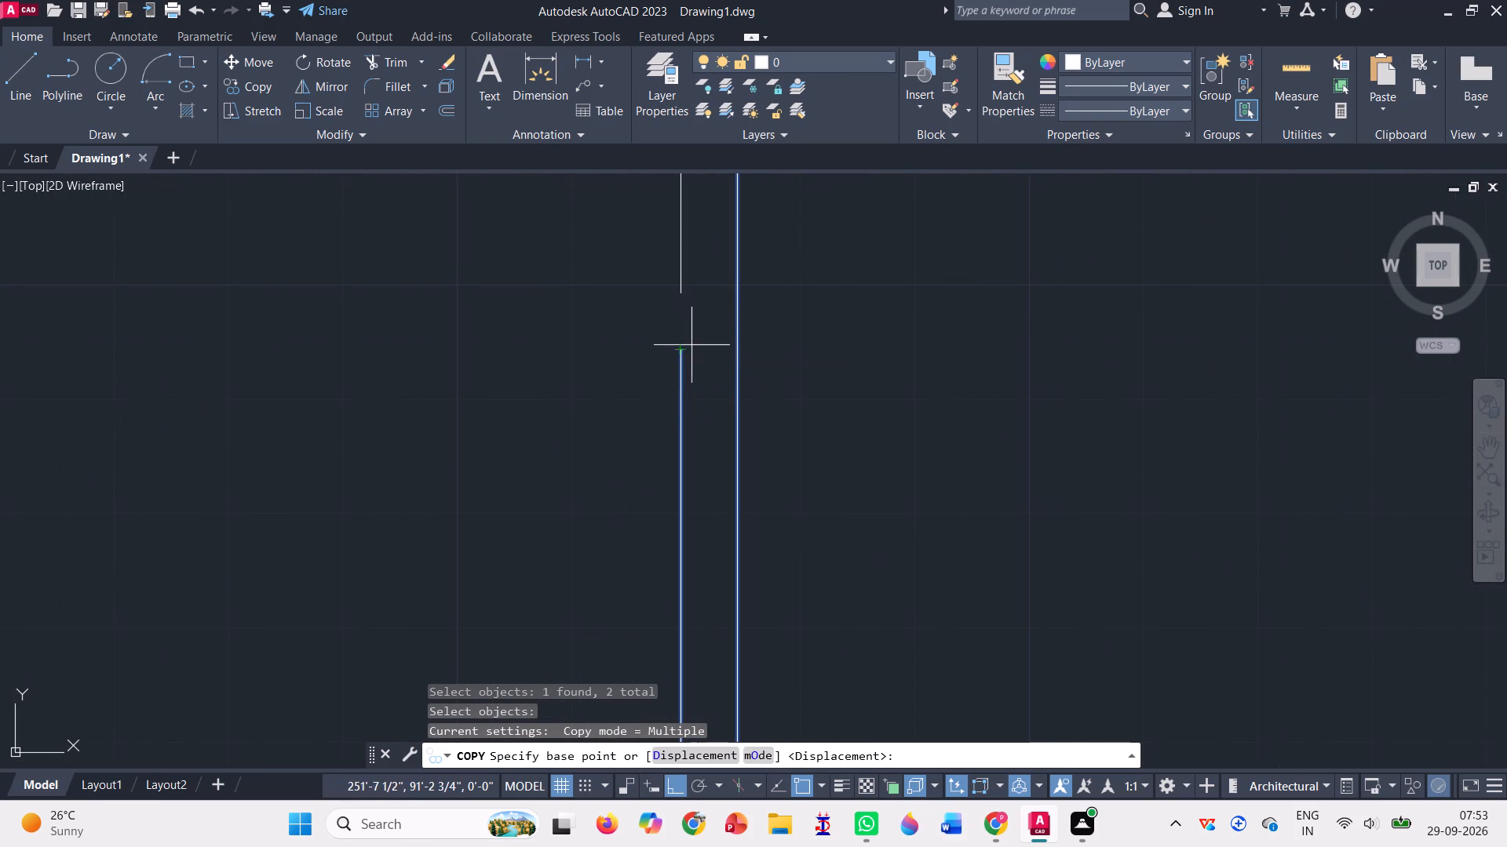
{"action": "left_click", "coordinate": [735, 347]}
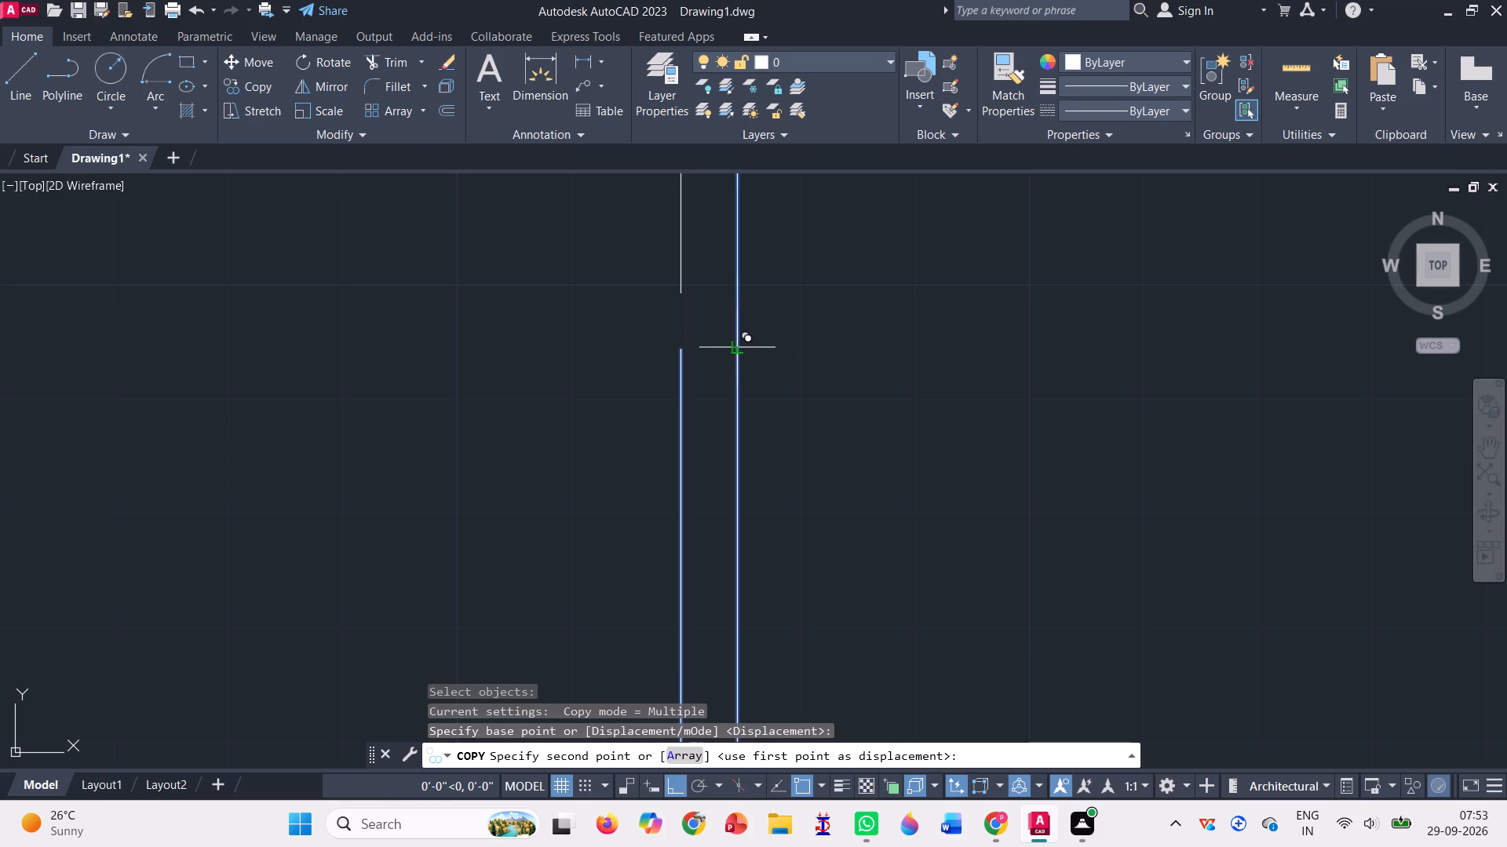
{"action": "scroll", "coordinate": [737, 347], "scroll_direction": "down", "scroll_amount": 7}
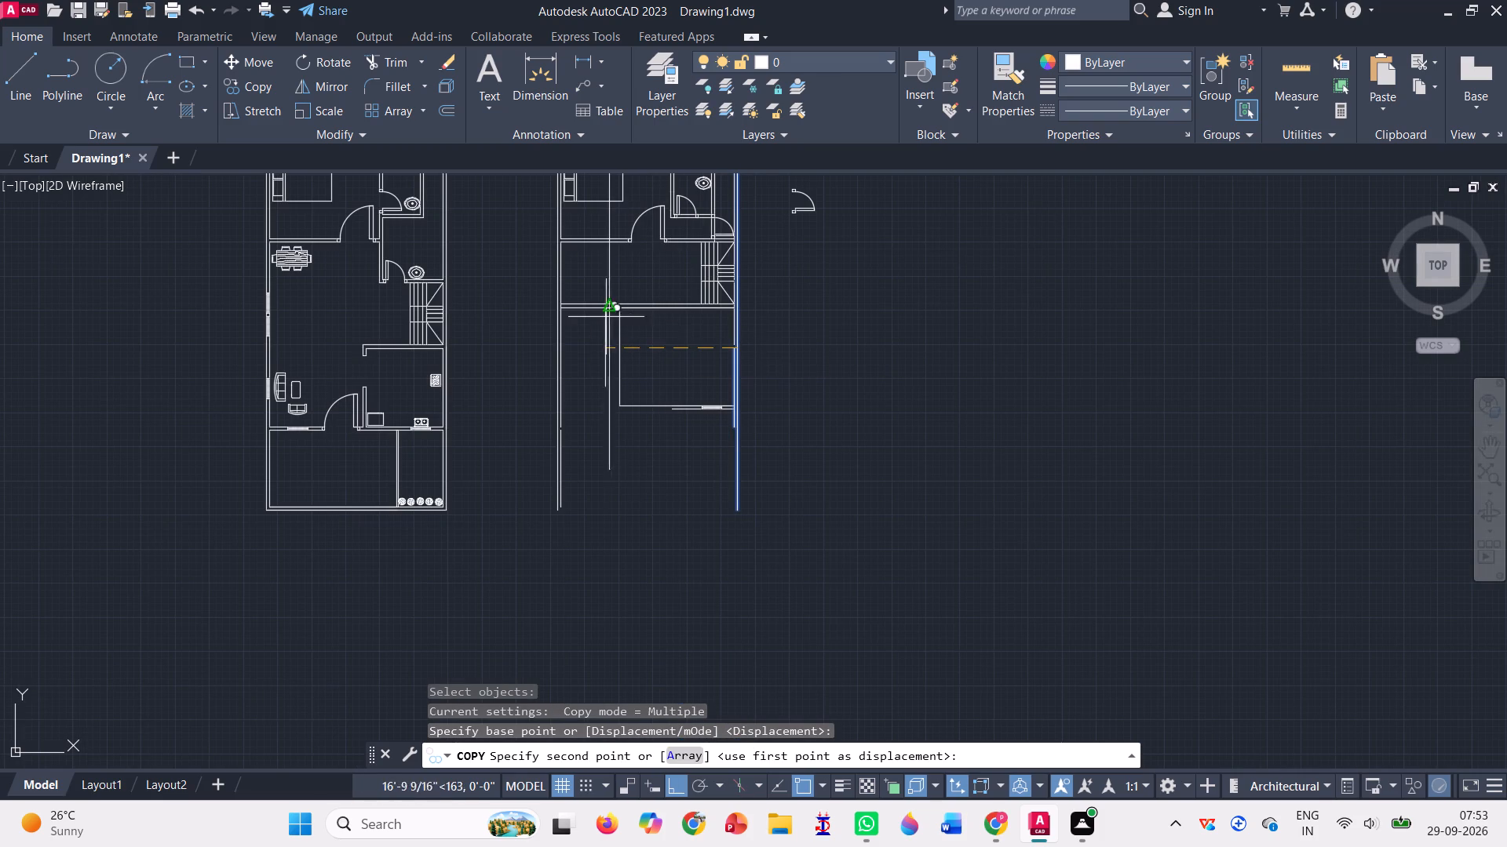
{"action": "scroll", "coordinate": [608, 315], "scroll_direction": "up", "scroll_amount": 4}
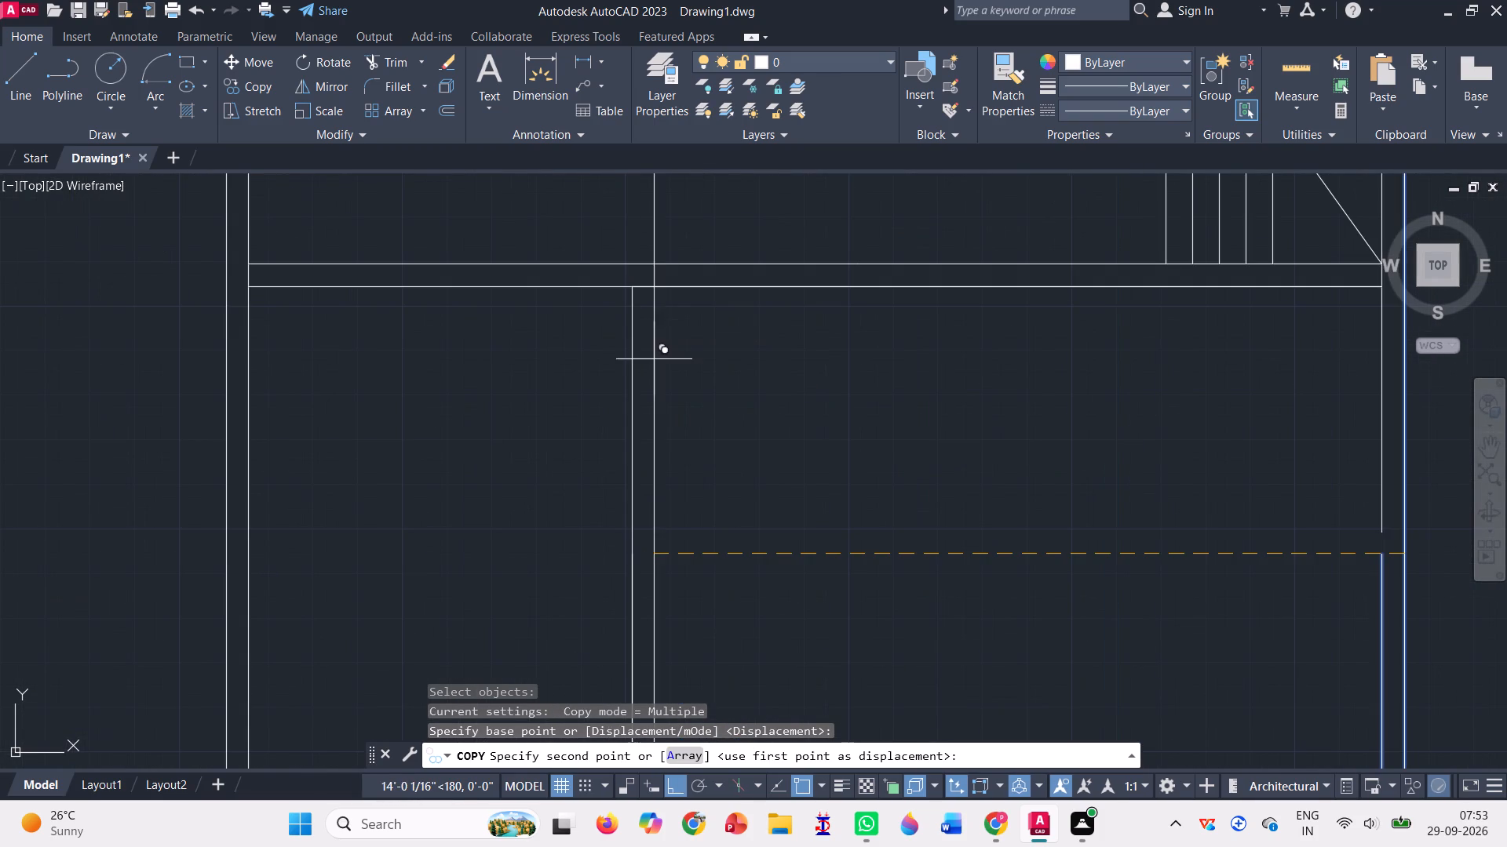
{"action": "left_click", "coordinate": [679, 777]}
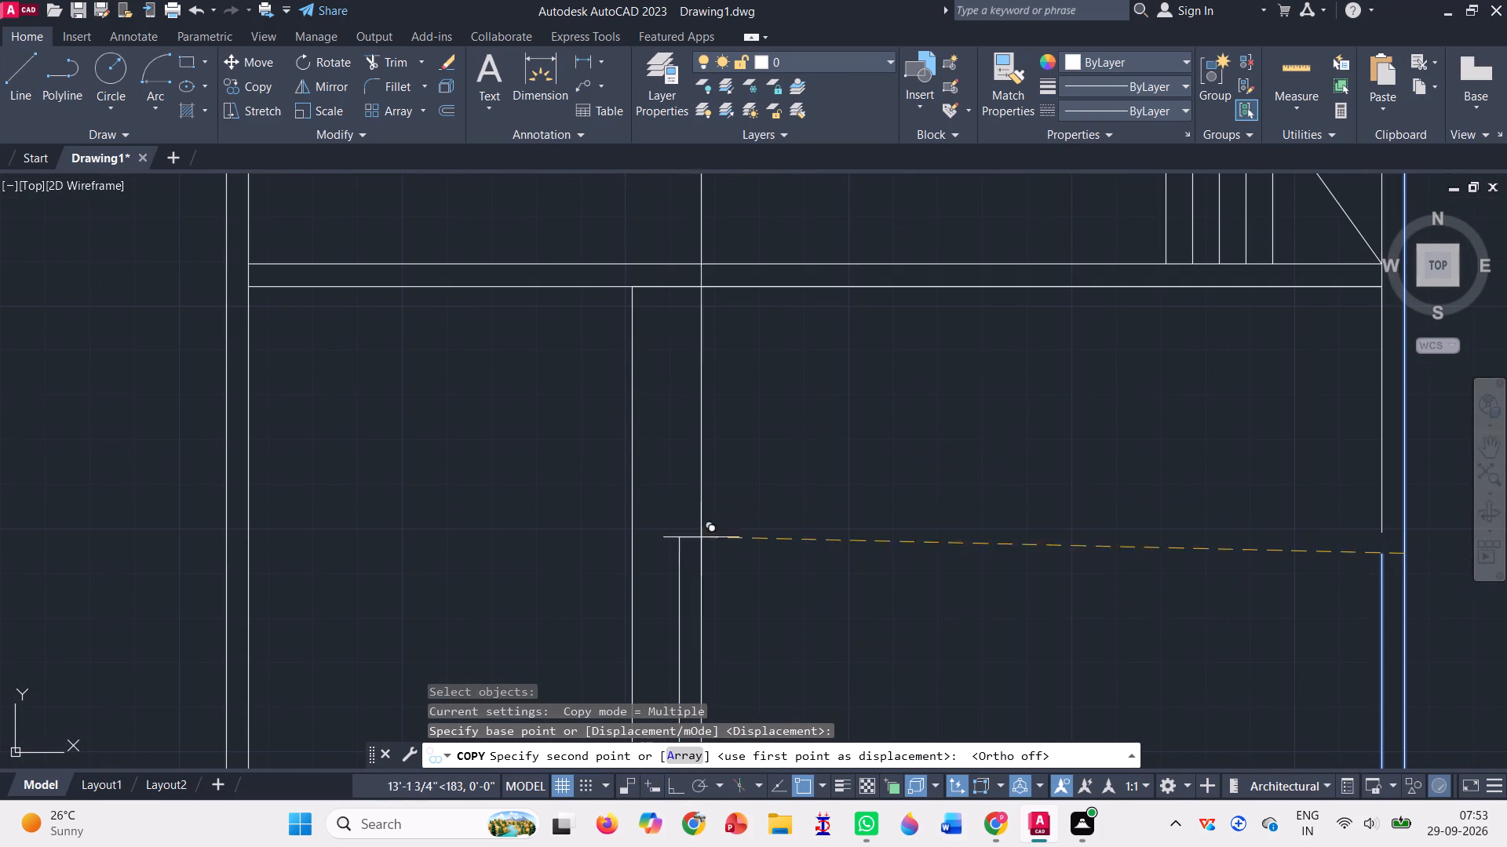
{"action": "left_click", "coordinate": [629, 287]}
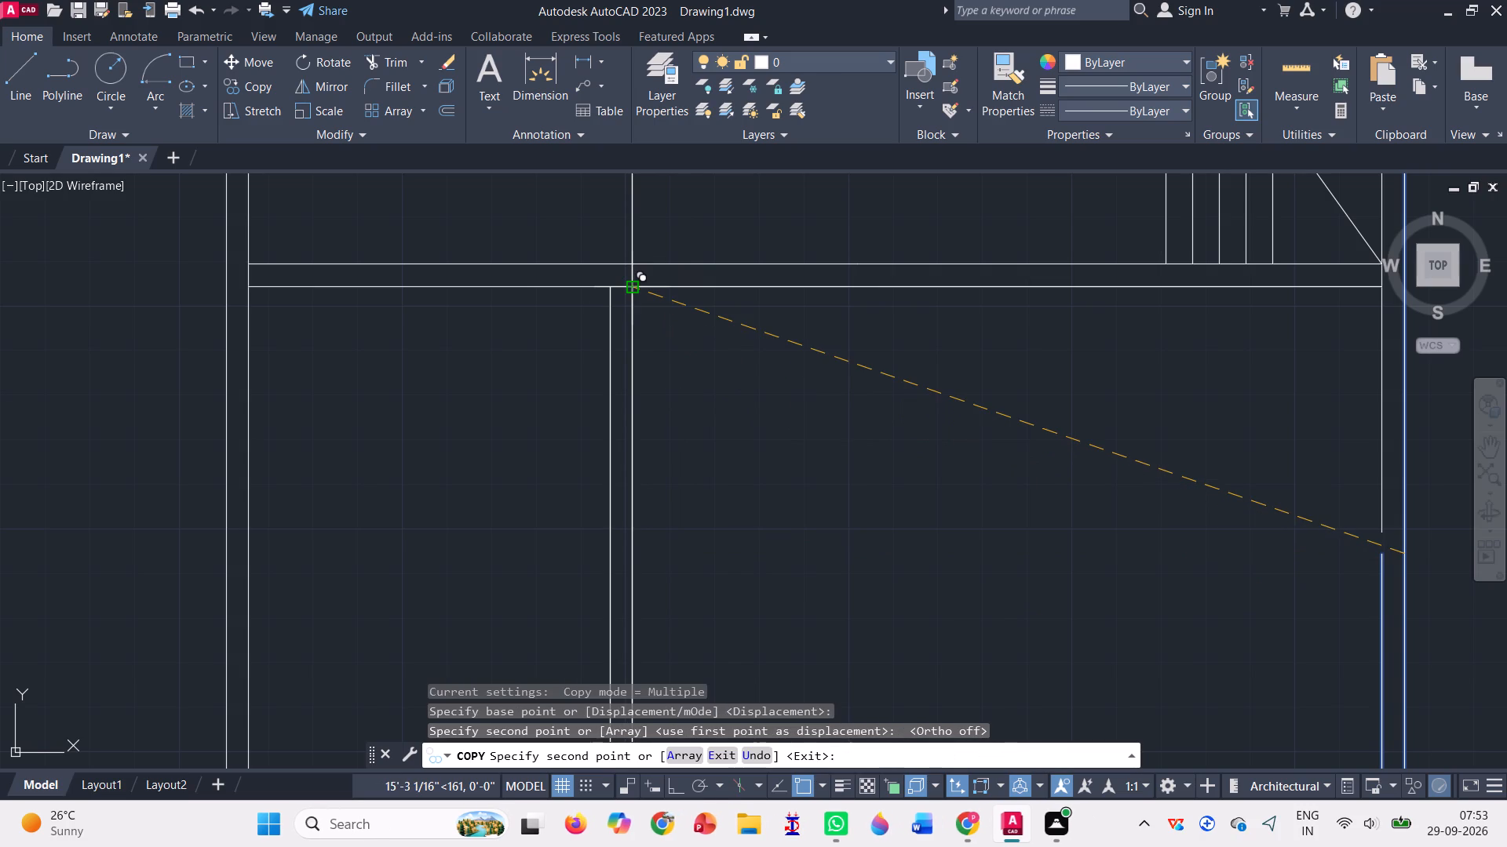
{"action": "key", "text": "Escape"}
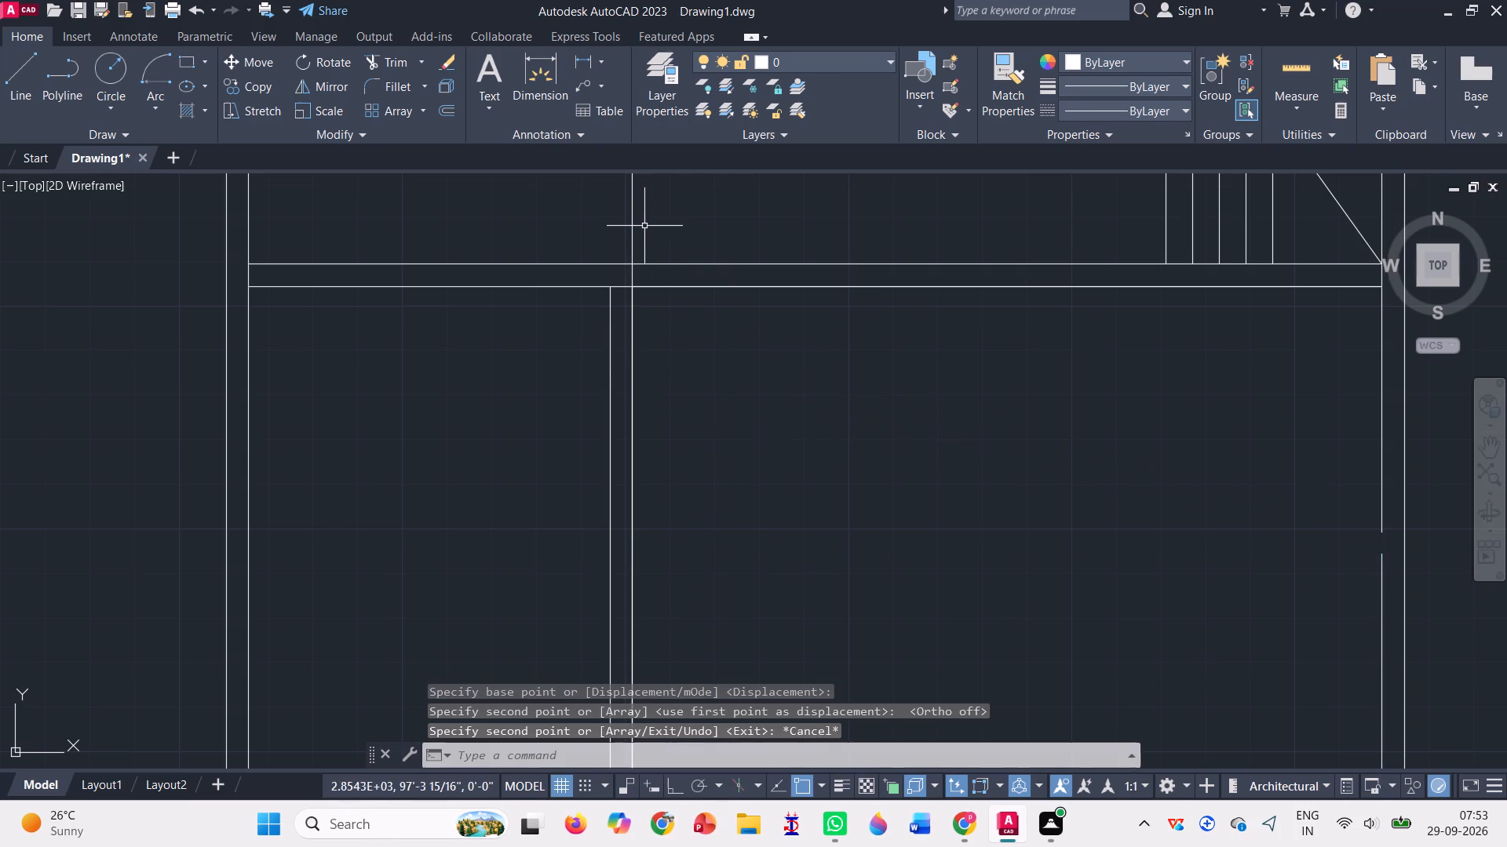
Erase the copied full-length wall line that overlaps the room's west side and runs up past the stair wall.
{"action": "left_click", "coordinate": [633, 226]}
{"action": "key", "text": "Delete"}
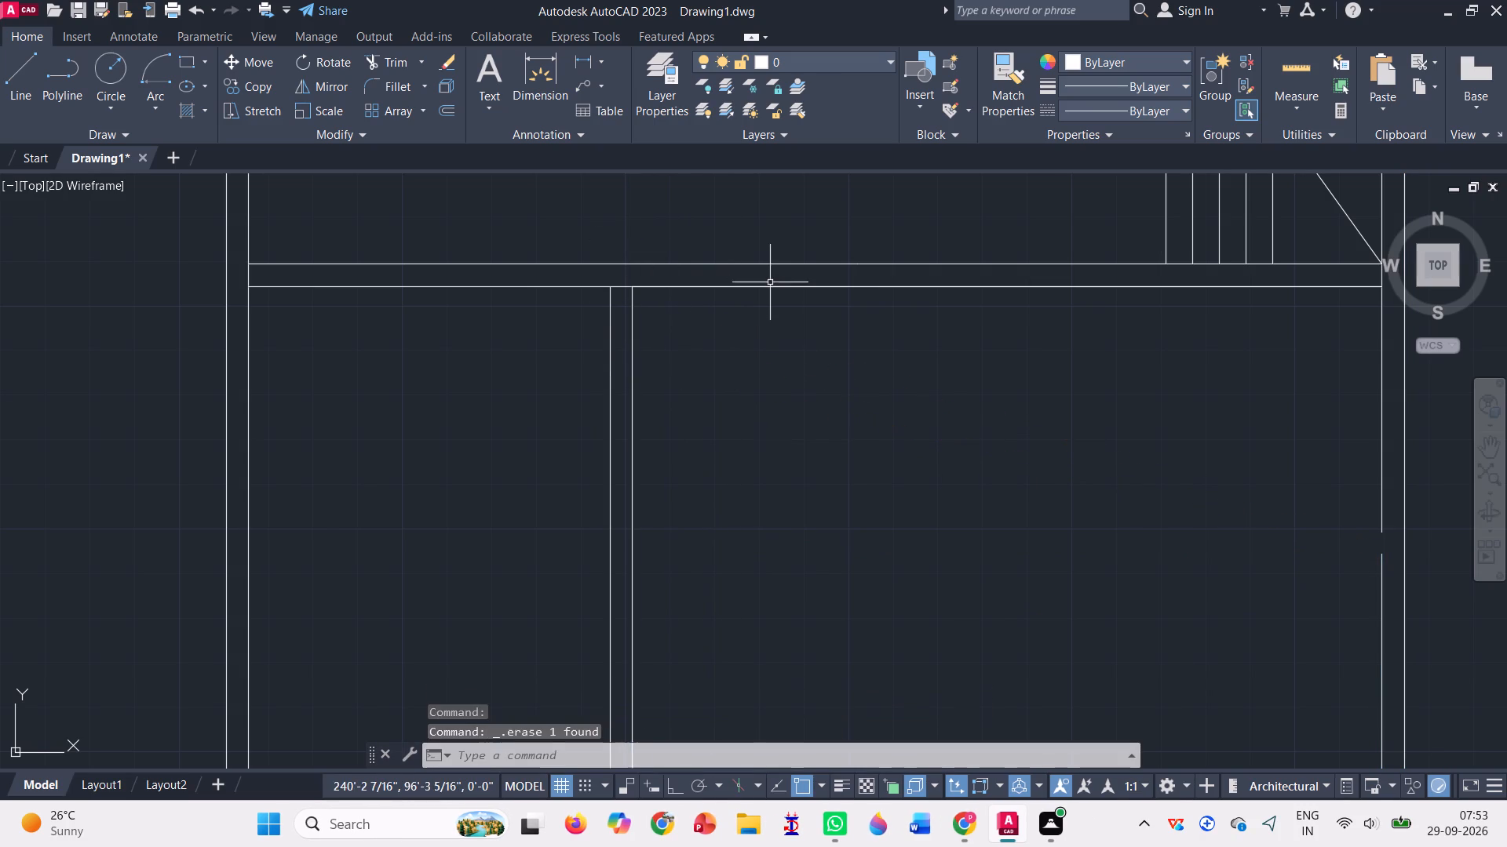
Draw a line extending the outer face of the room's west wall south, past the level of the room's southwest corner.
{"action": "scroll", "coordinate": [682, 341], "scroll_direction": "down", "scroll_amount": 1}
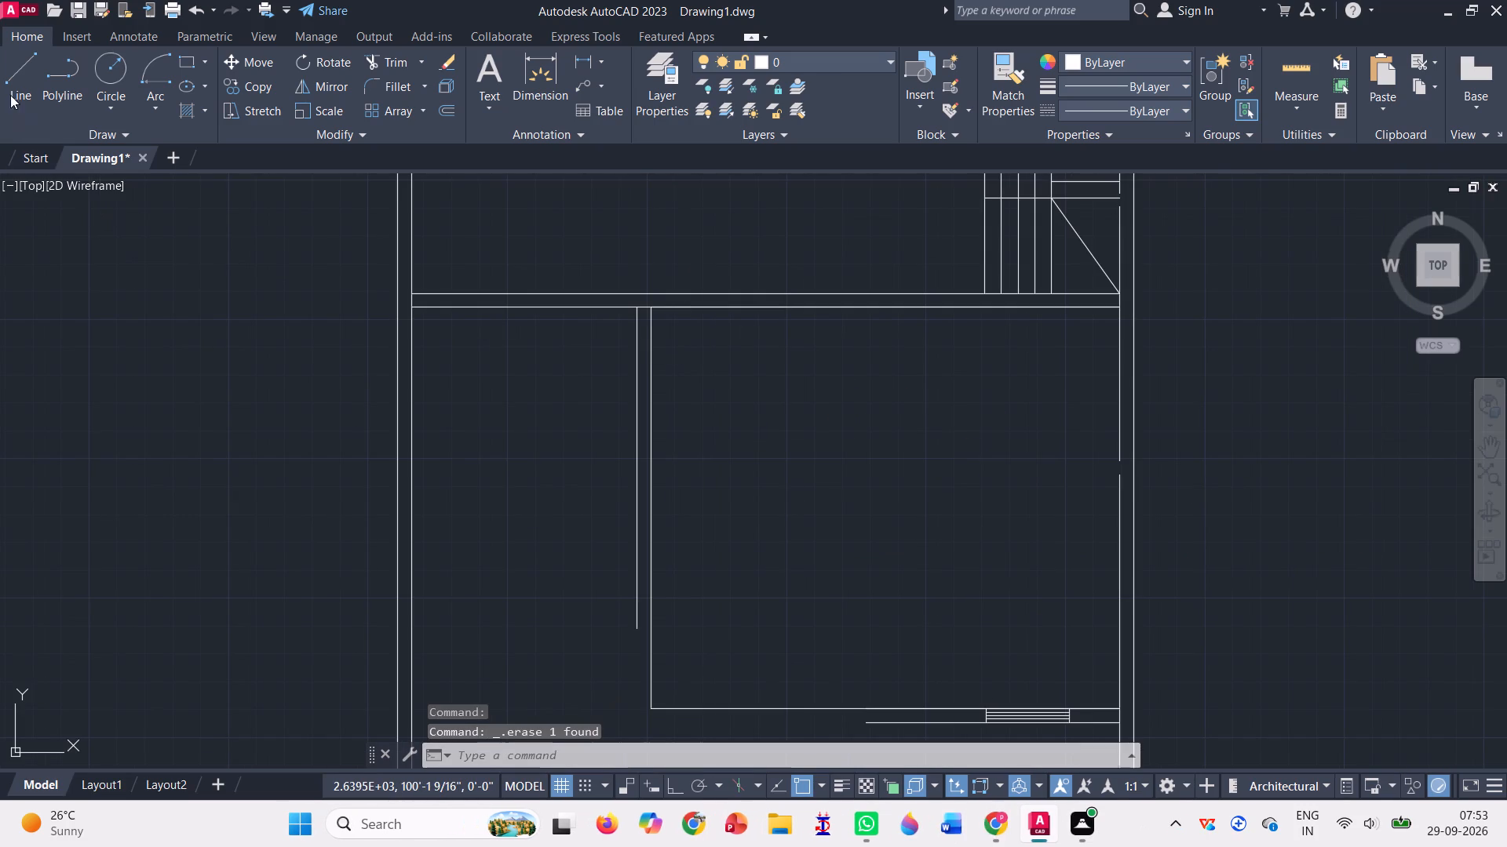
{"action": "left_click", "coordinate": [9, 84]}
{"action": "scroll", "coordinate": [921, 531], "scroll_direction": "down", "scroll_amount": 1}
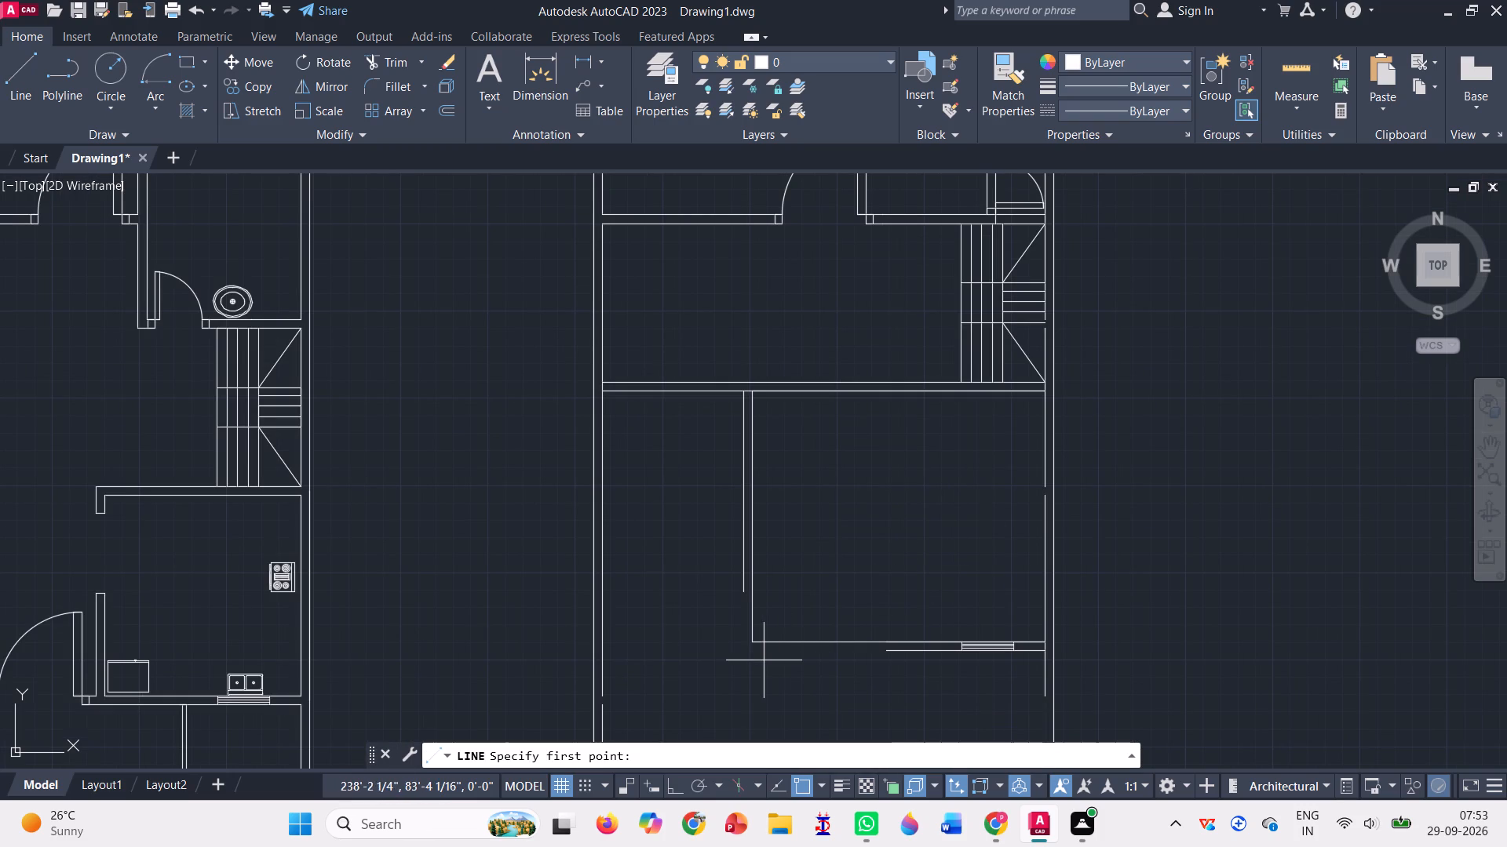
{"action": "scroll", "coordinate": [735, 680], "scroll_direction": "up", "scroll_amount": 3}
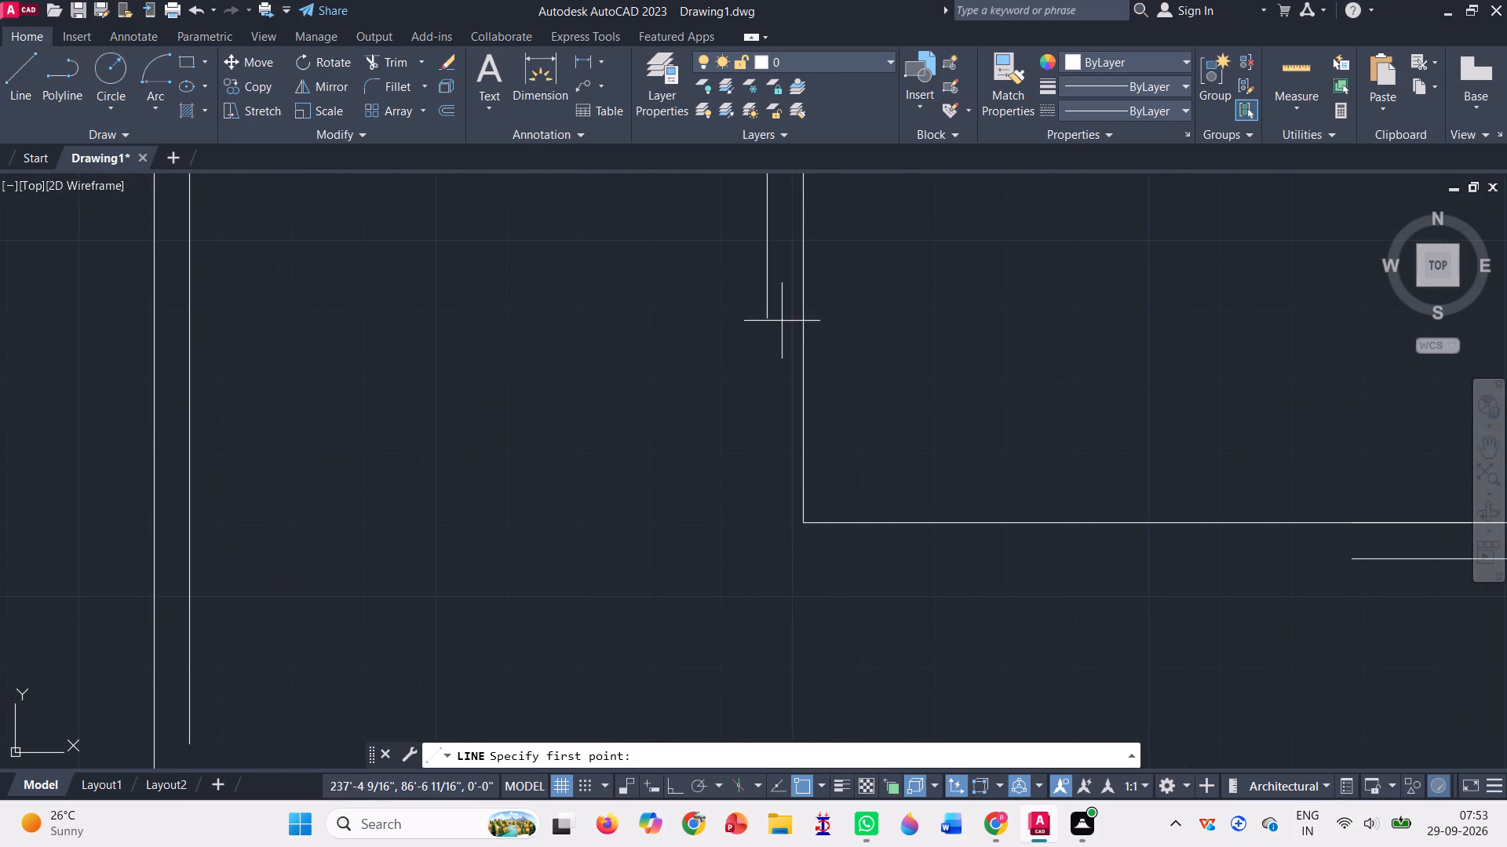
{"action": "left_click", "coordinate": [769, 315]}
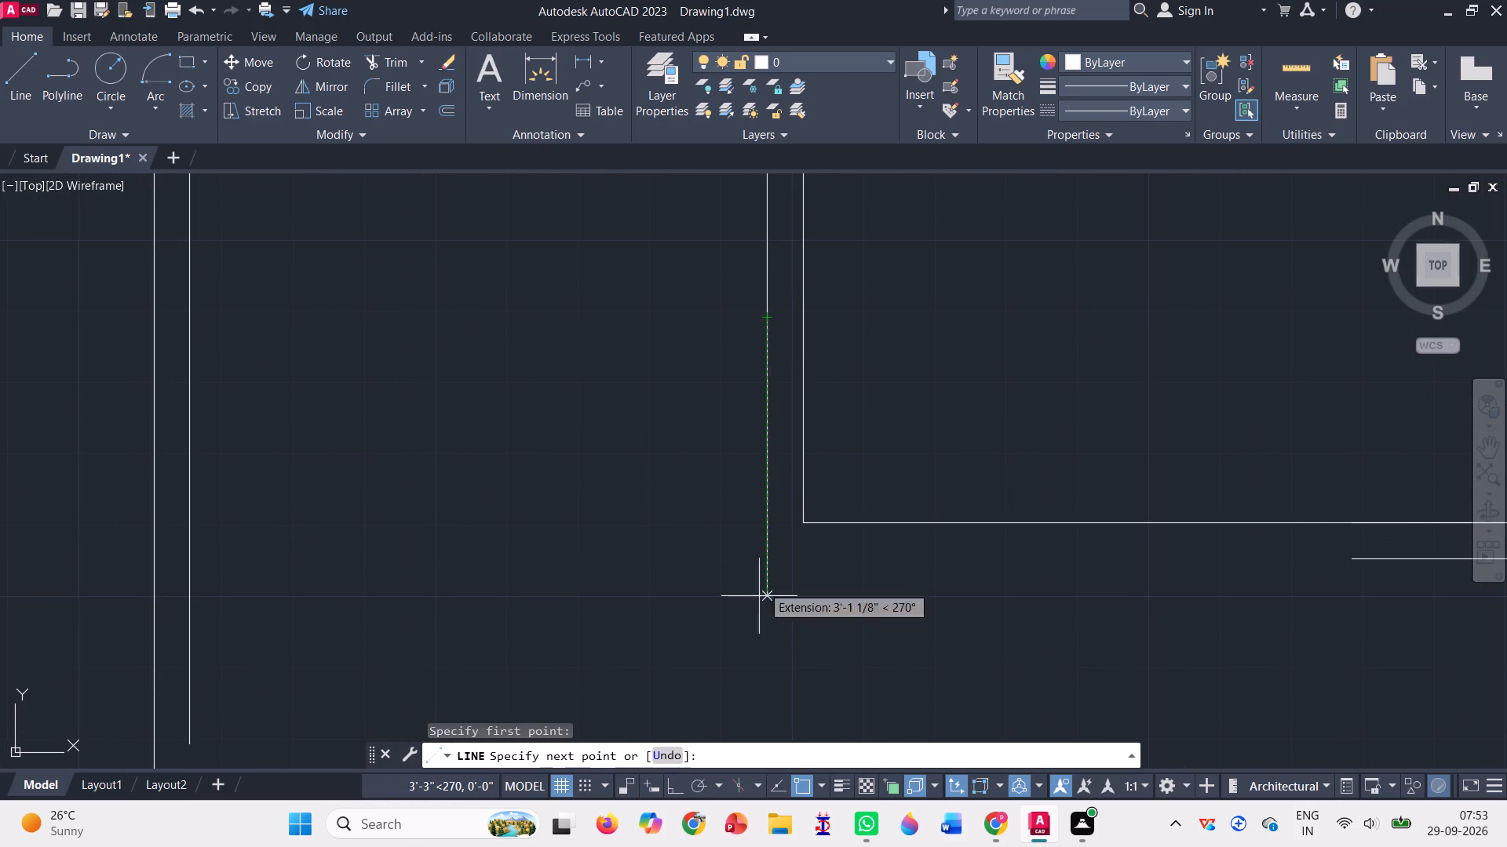
{"action": "left_click", "coordinate": [770, 664]}
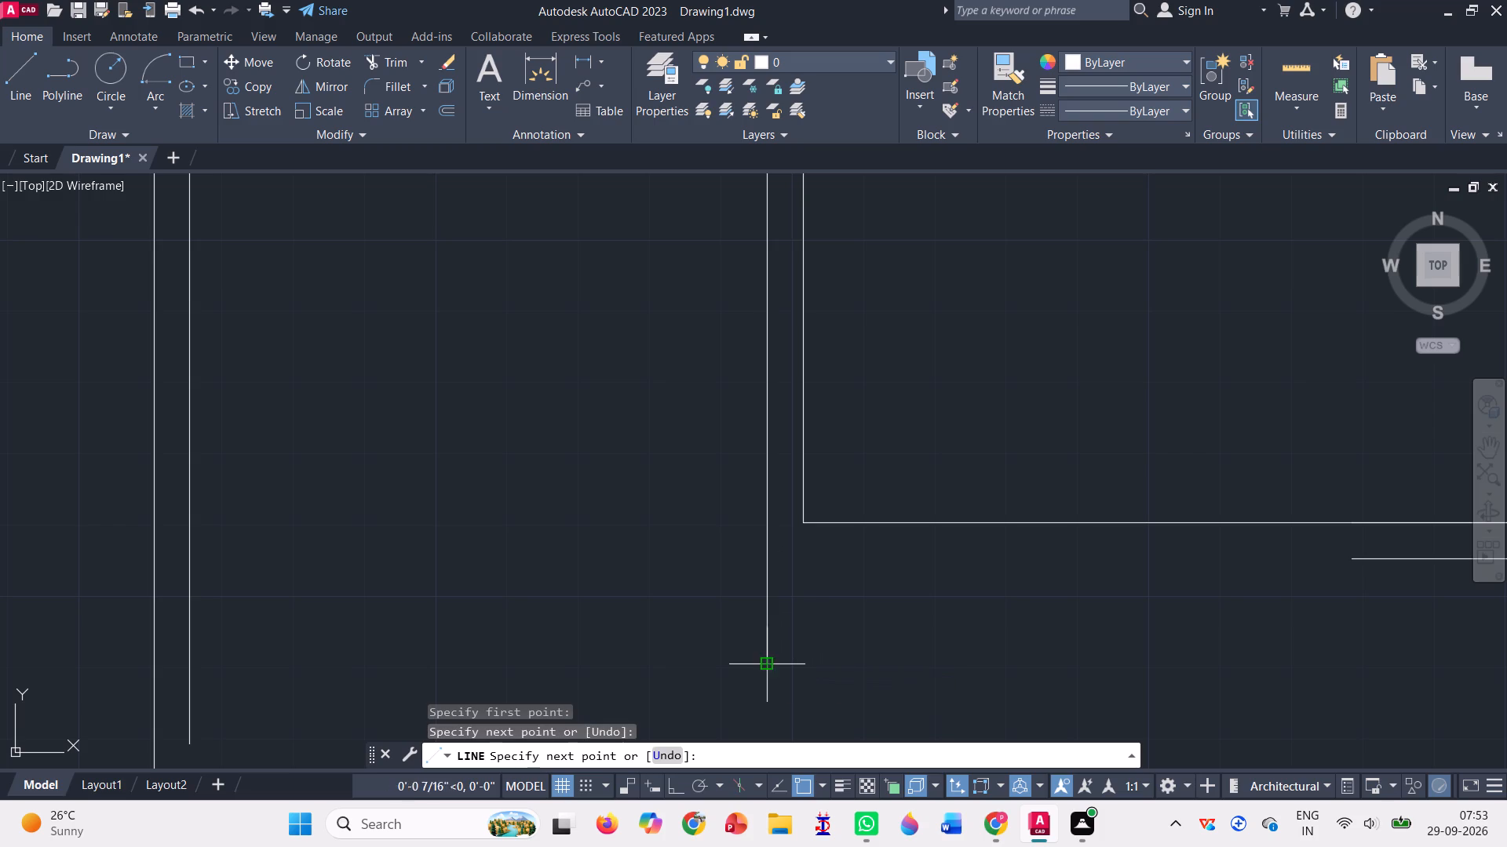
{"action": "key", "text": "Return"}
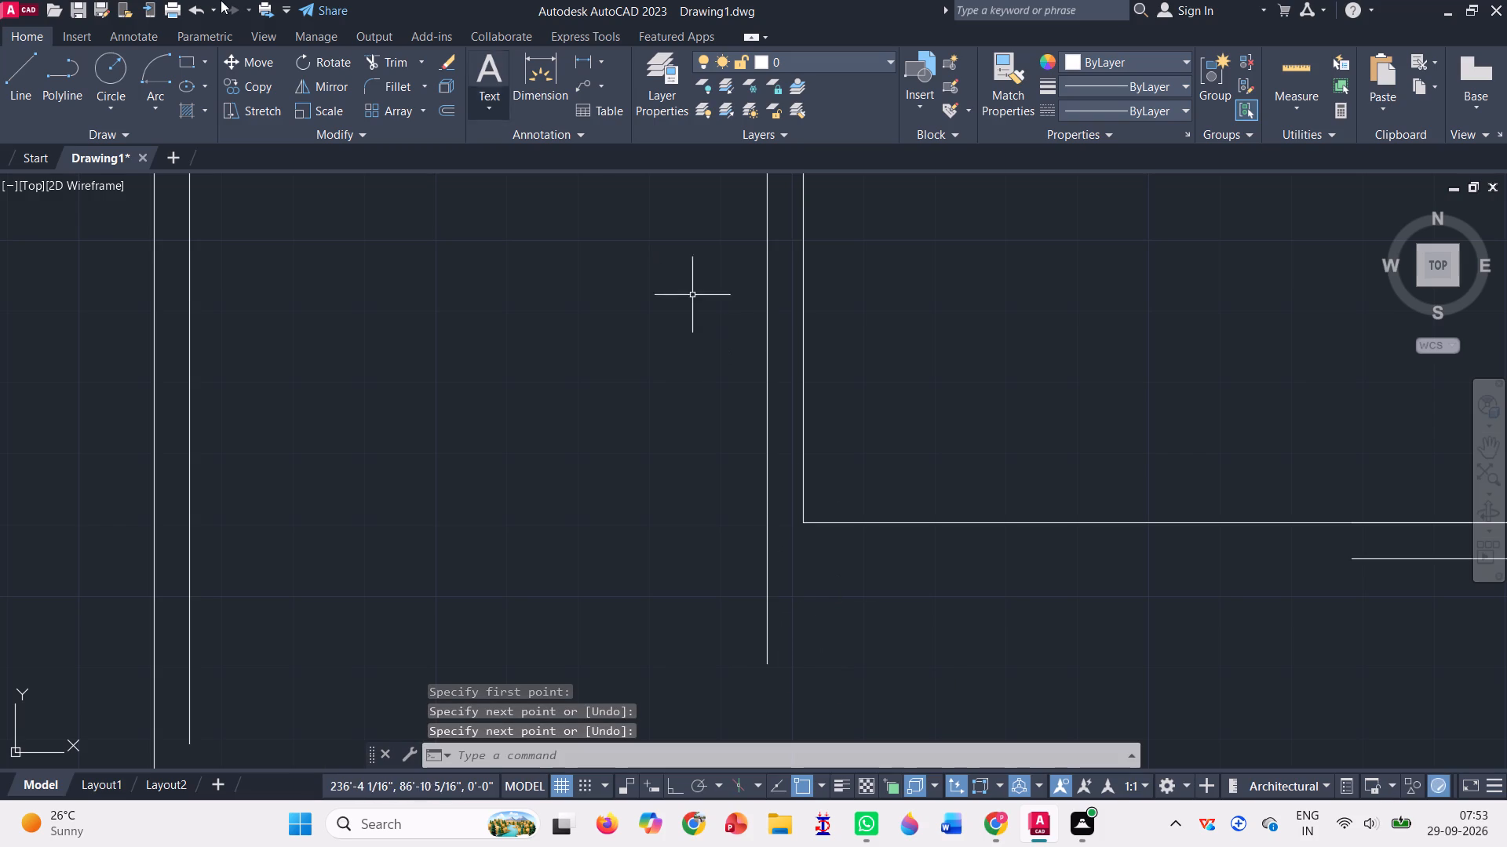
Draw a line about 7'-6" long extending the south wall's outer face west, past the outer face of the room's west wall.
{"action": "left_click", "coordinate": [20, 60]}
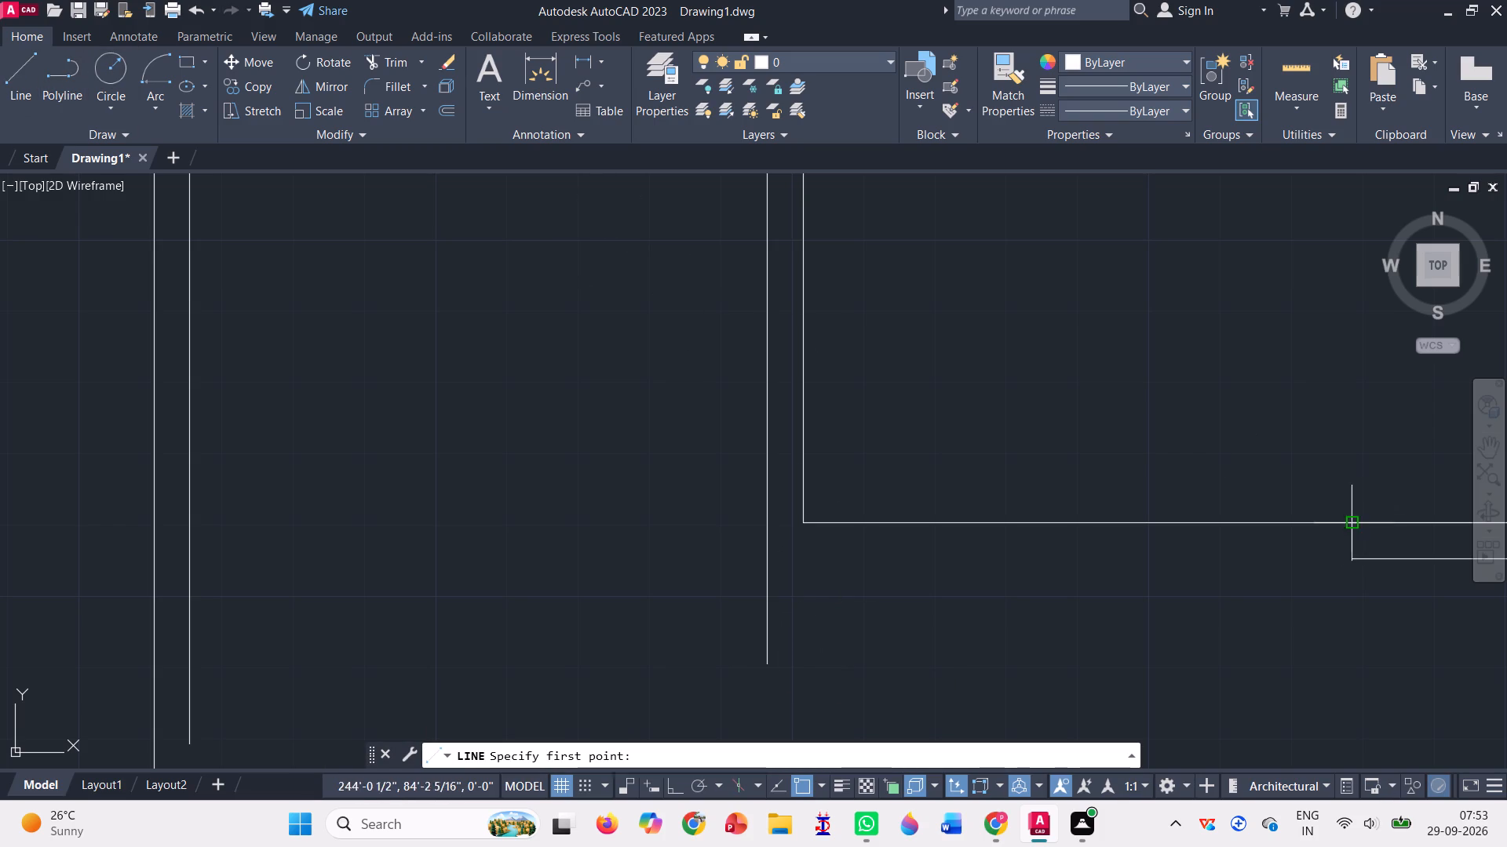
{"action": "left_click", "coordinate": [1357, 560]}
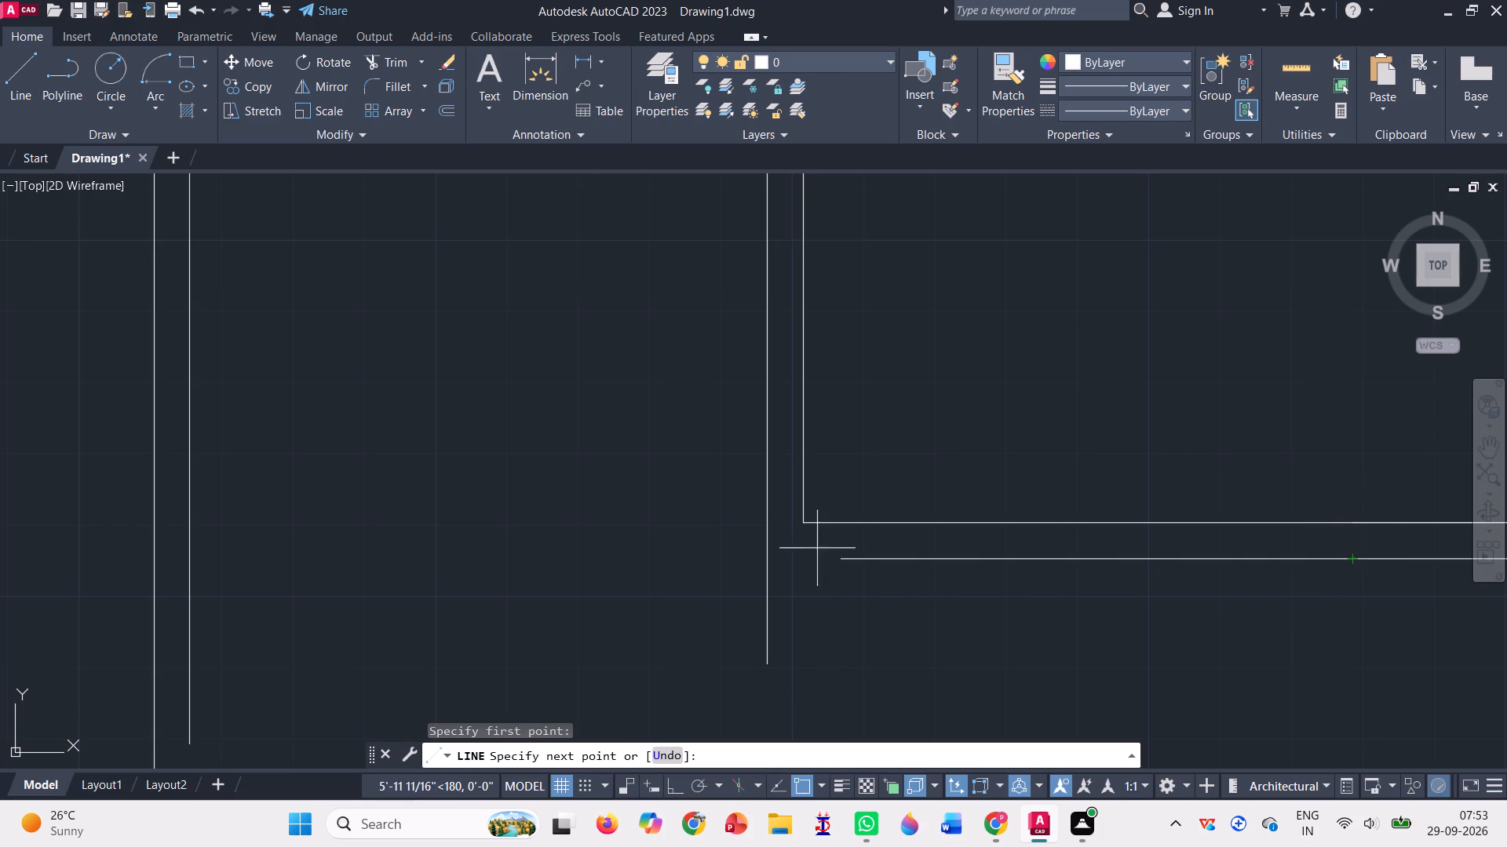
{"action": "left_click", "coordinate": [706, 568]}
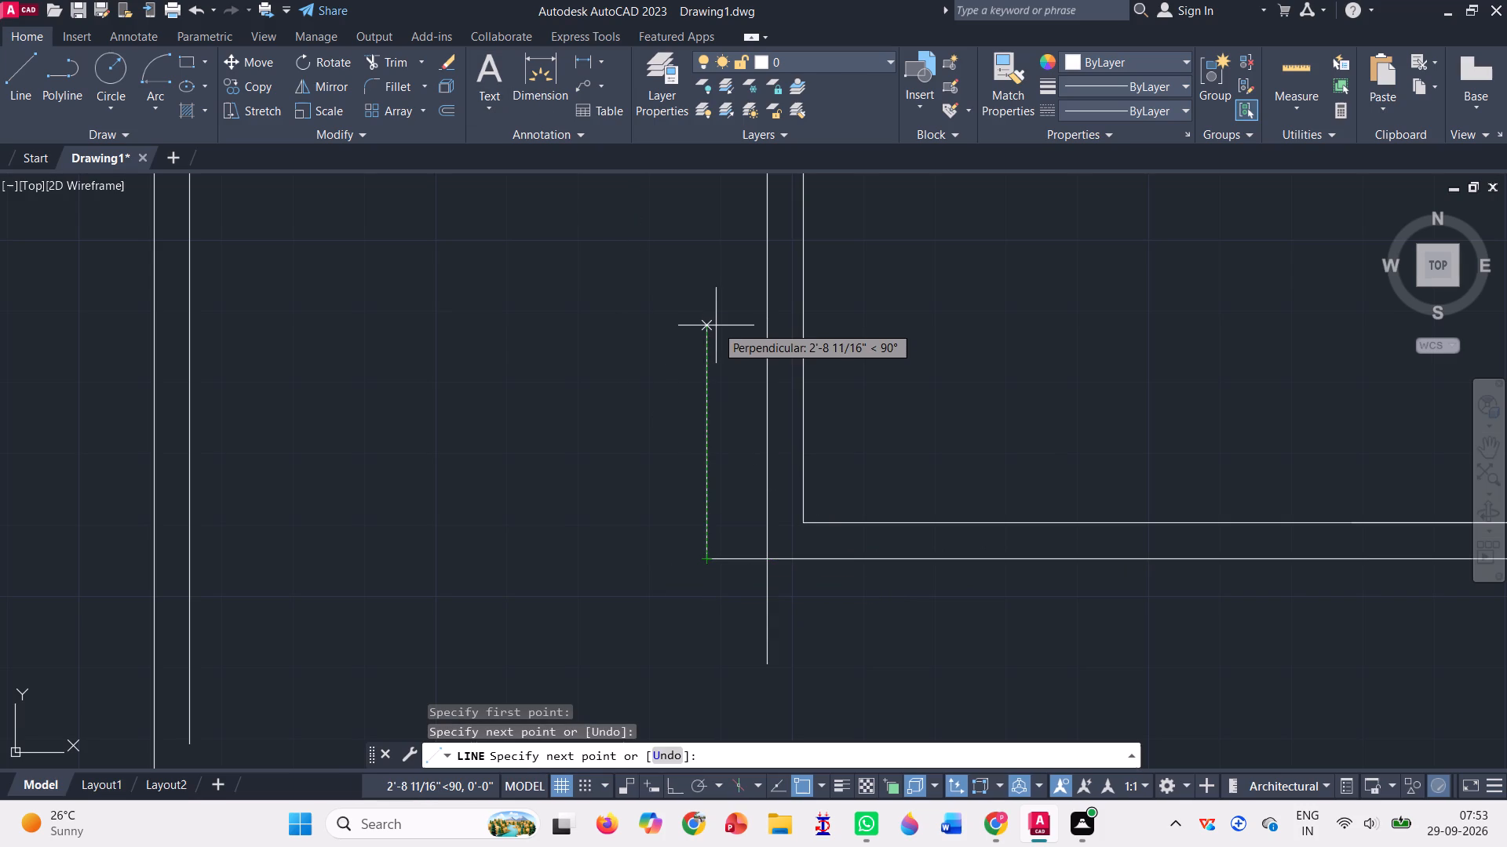
{"action": "key", "text": "Return"}
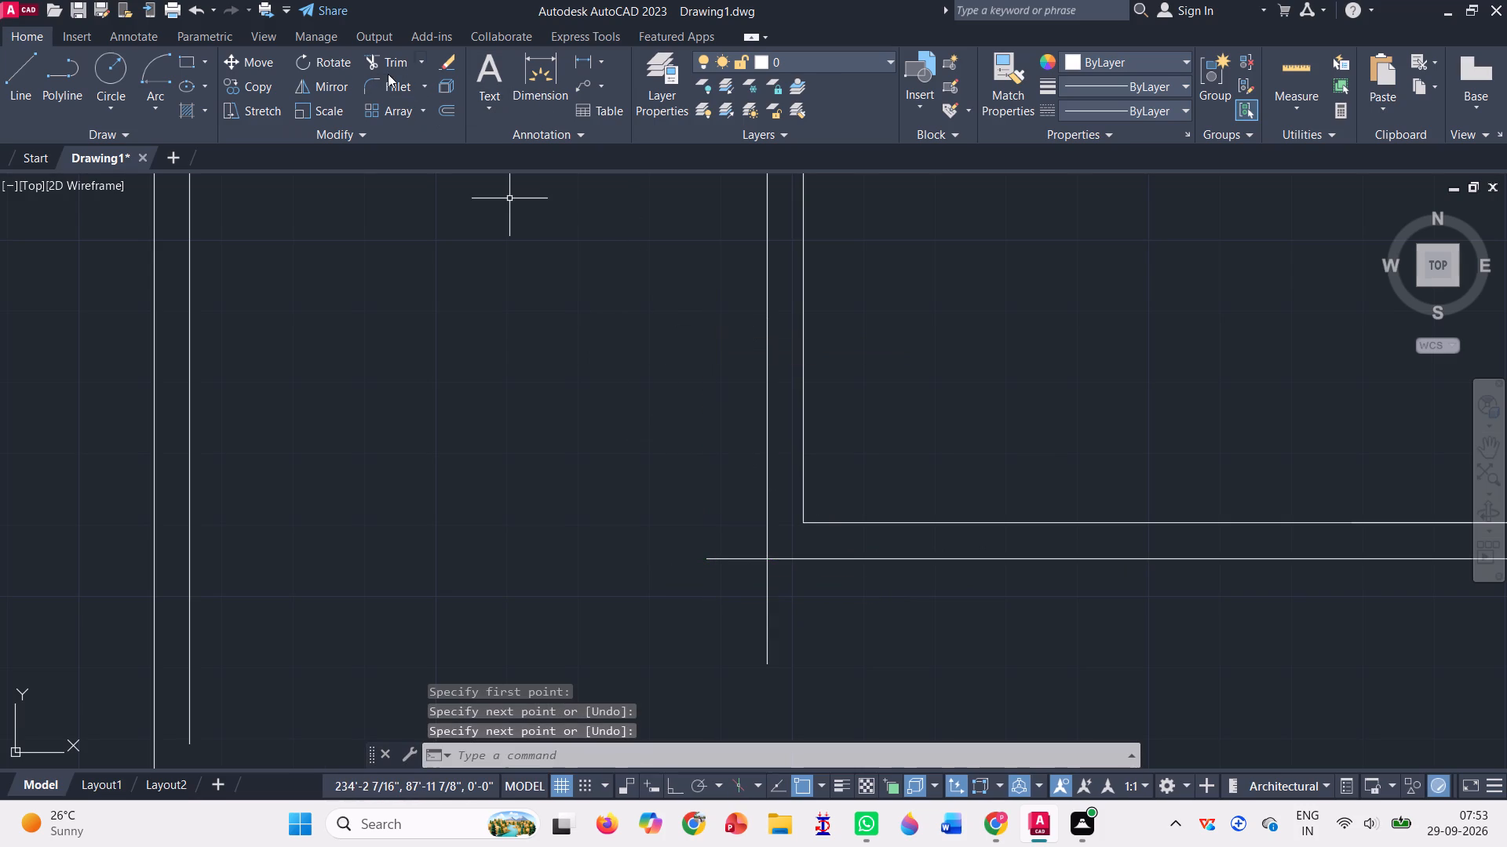
Trim both overhanging line ends where the new room's outer wall faces cross at its southwest corner.
{"action": "left_click", "coordinate": [378, 55]}
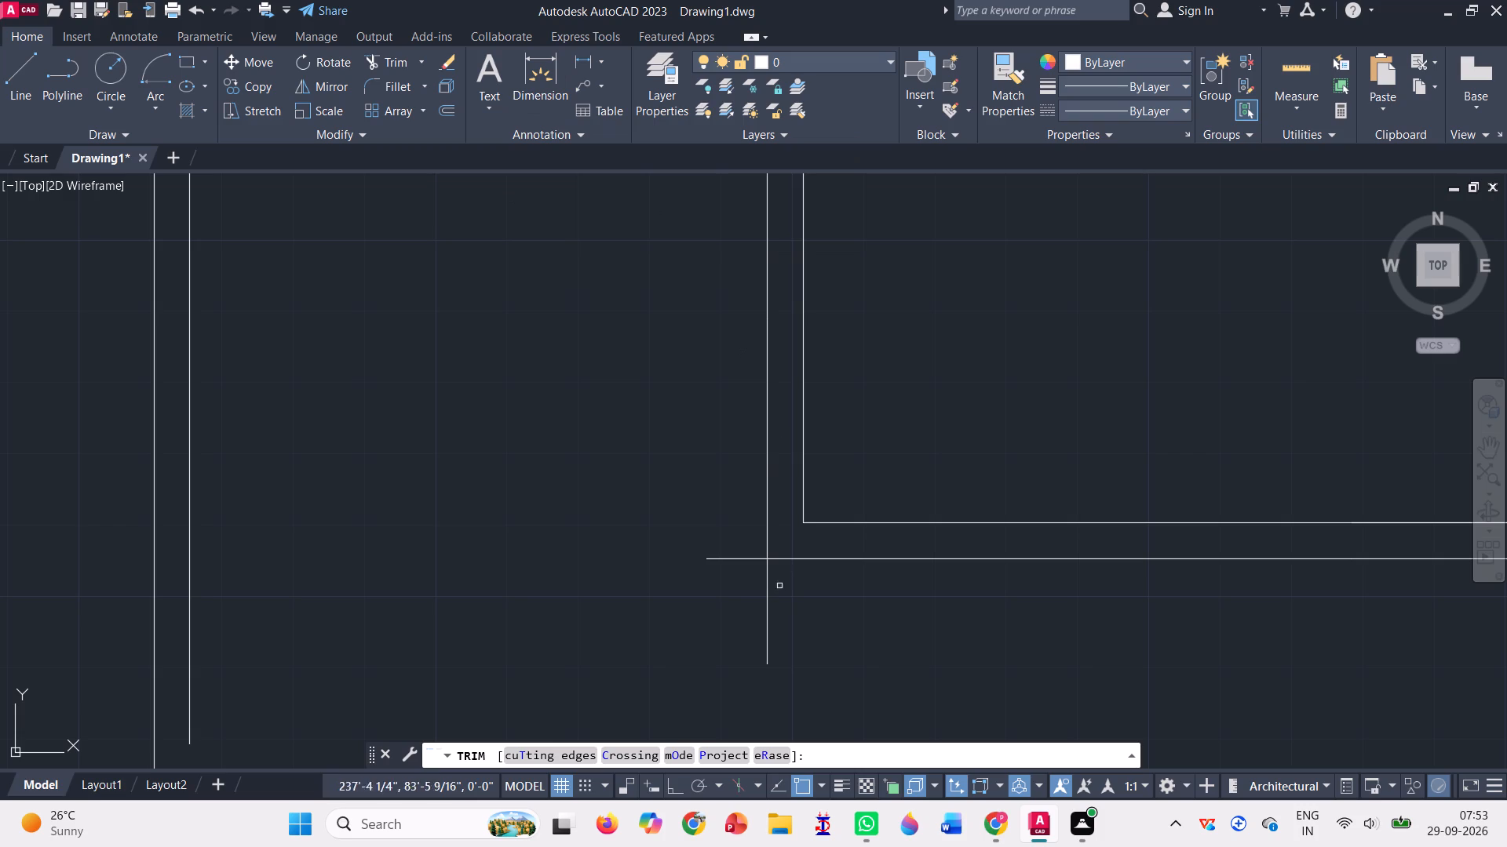
{"action": "left_click", "coordinate": [733, 543]}
{"action": "left_click", "coordinate": [801, 623]}
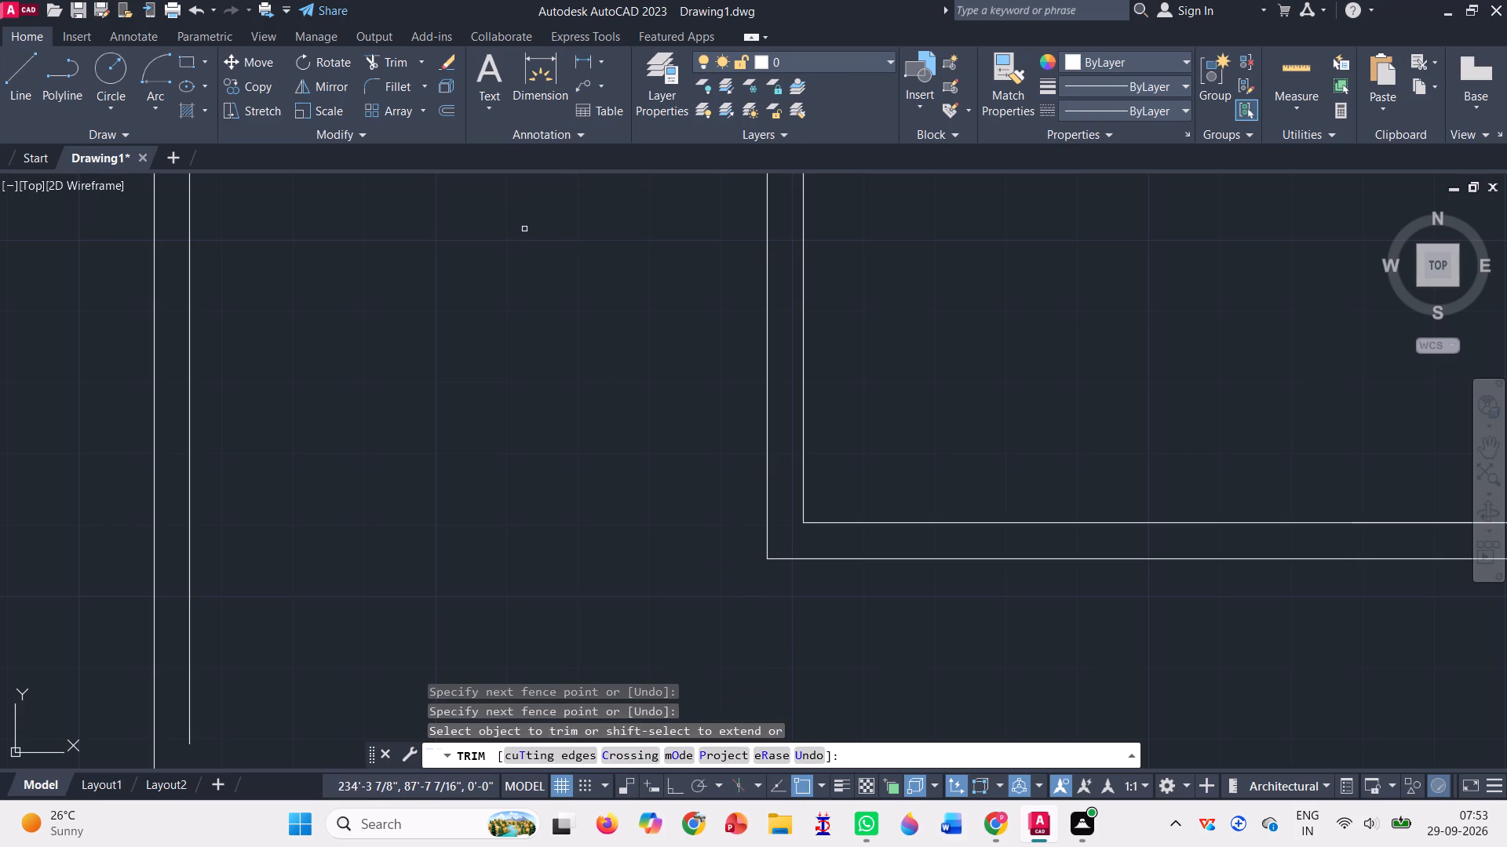
Close the gap in the inner line of the house's west outer wall with a line about 5" long.
{"action": "scroll", "coordinate": [511, 231], "scroll_direction": "down", "scroll_amount": 3}
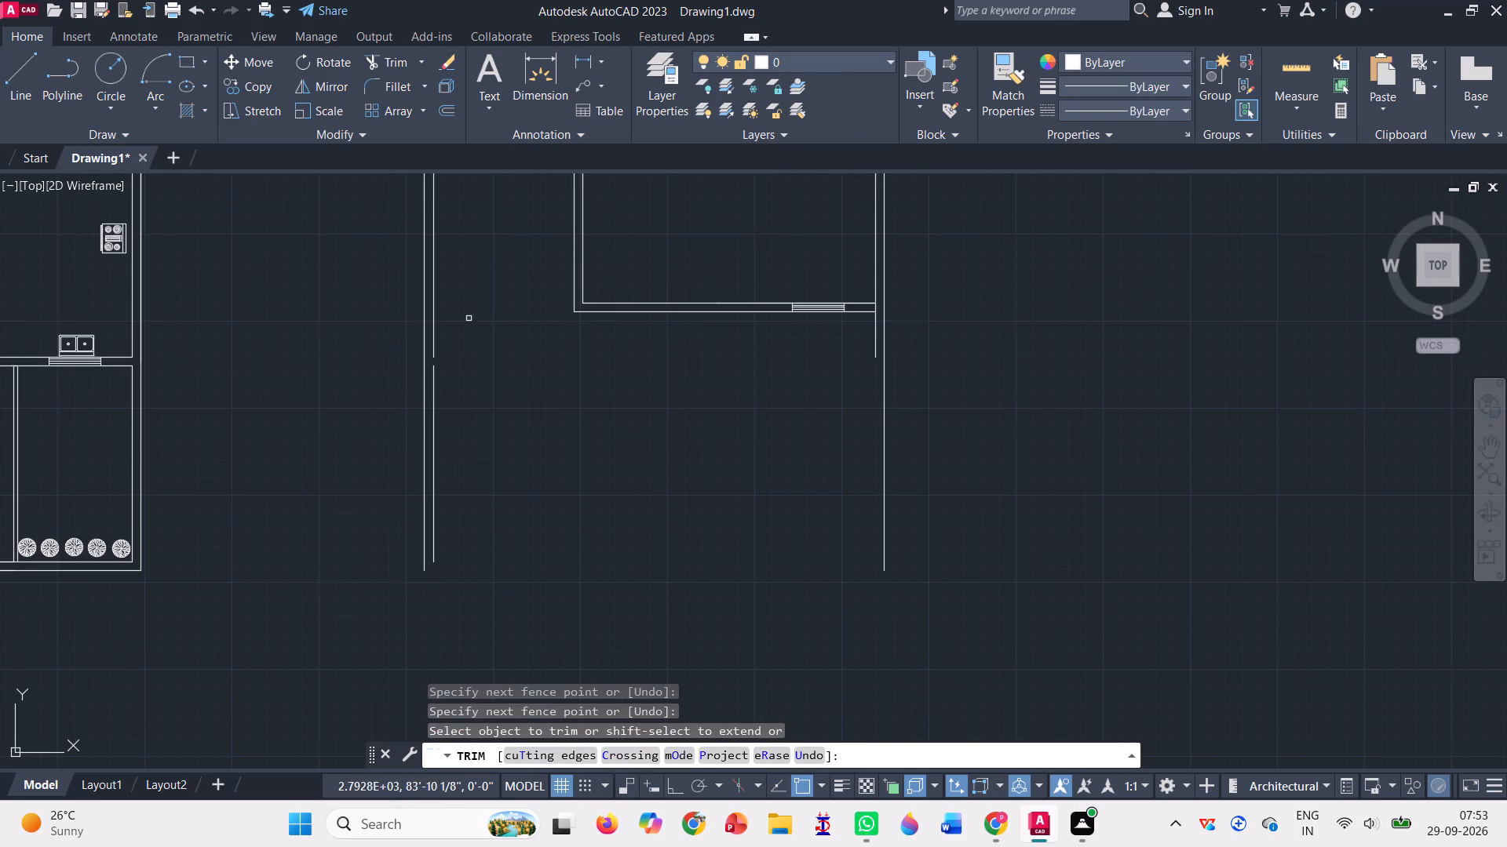
{"action": "left_click", "coordinate": [20, 72]}
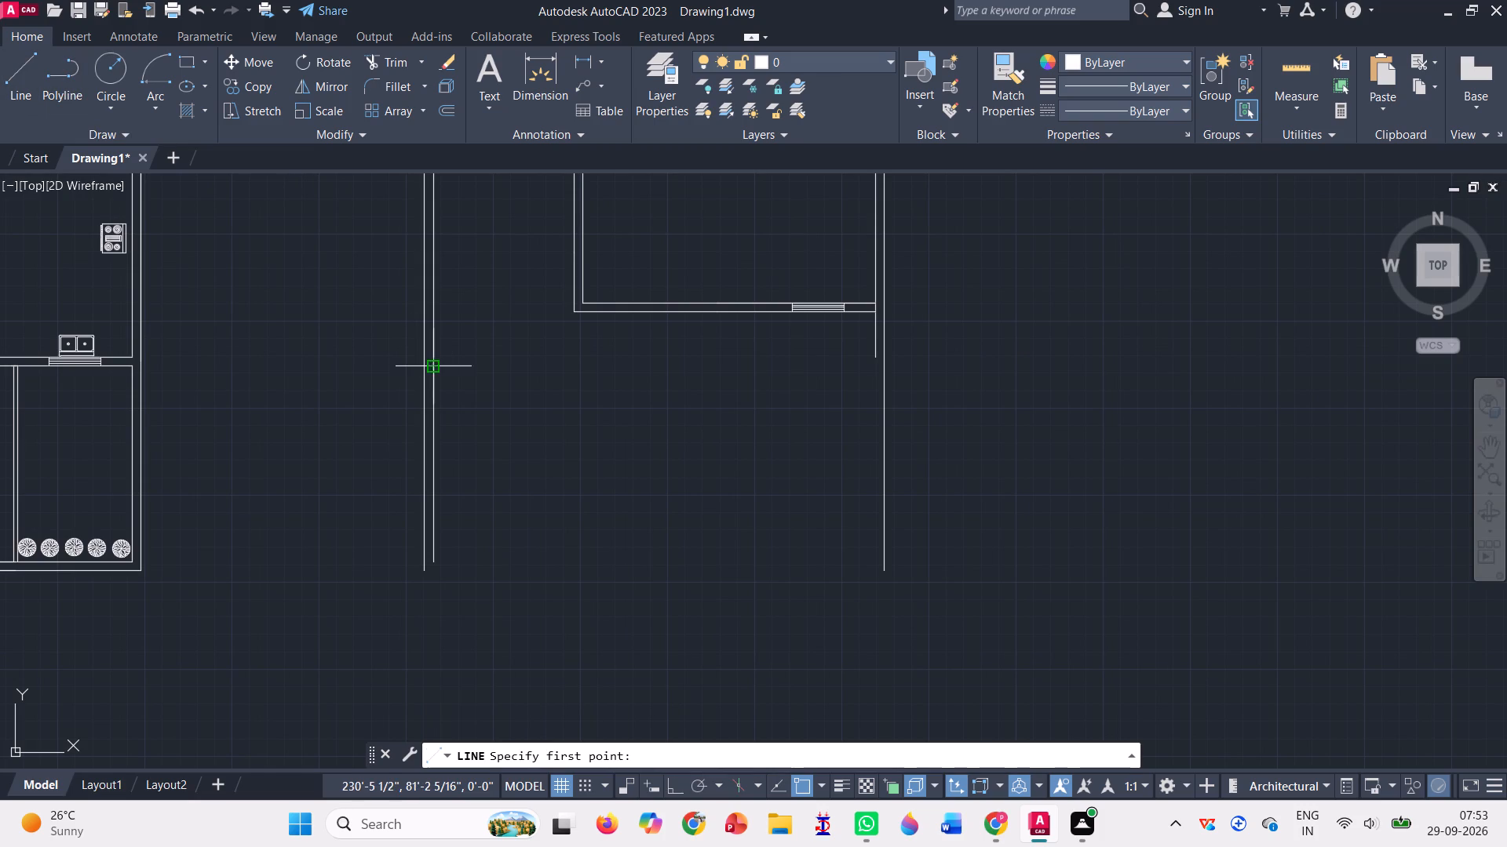
{"action": "scroll", "coordinate": [458, 351], "scroll_direction": "up", "scroll_amount": 3}
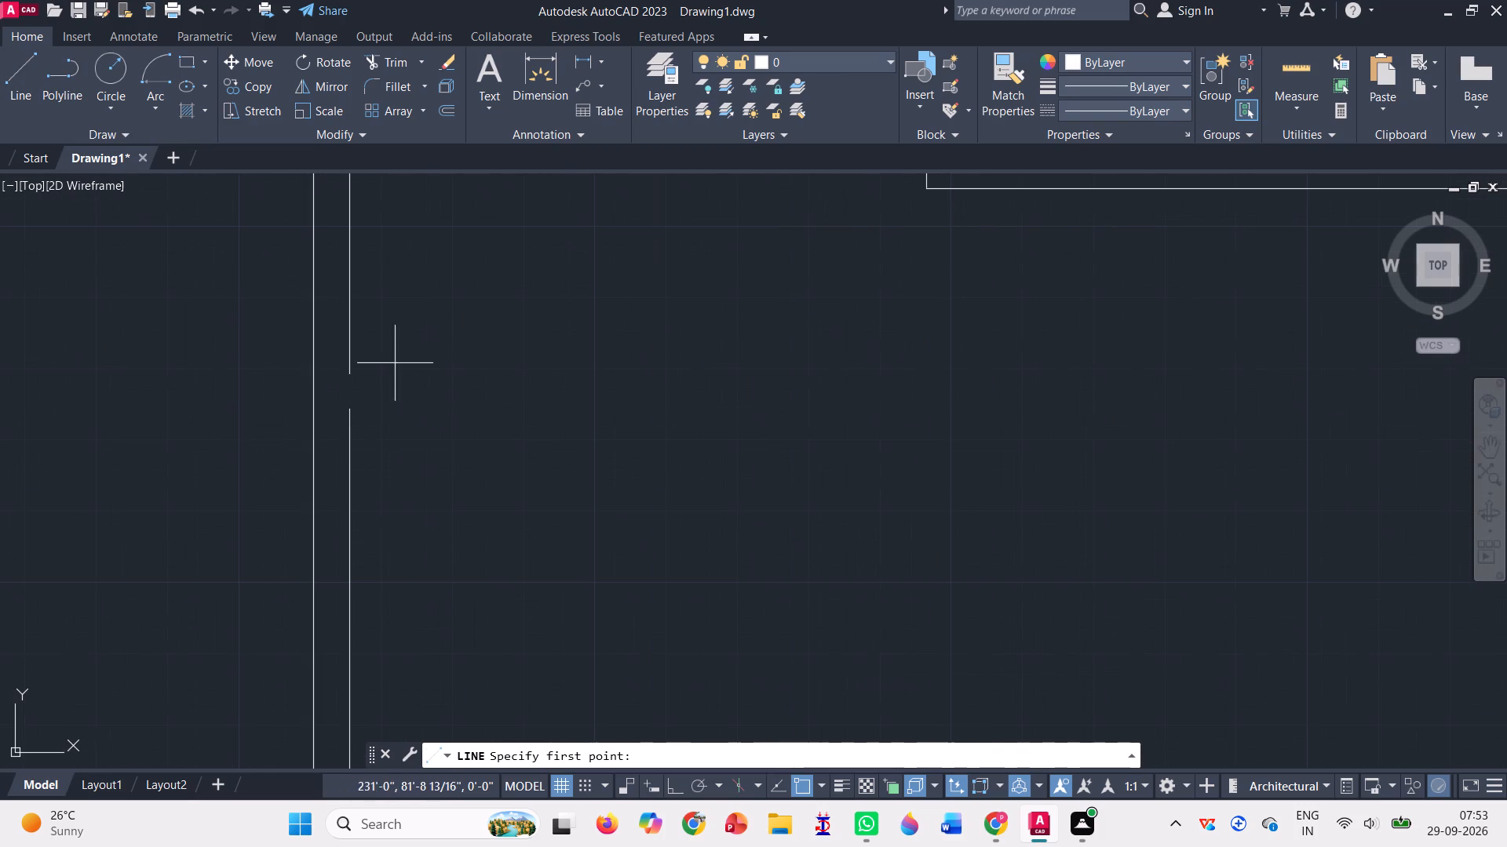
{"action": "left_click", "coordinate": [352, 370]}
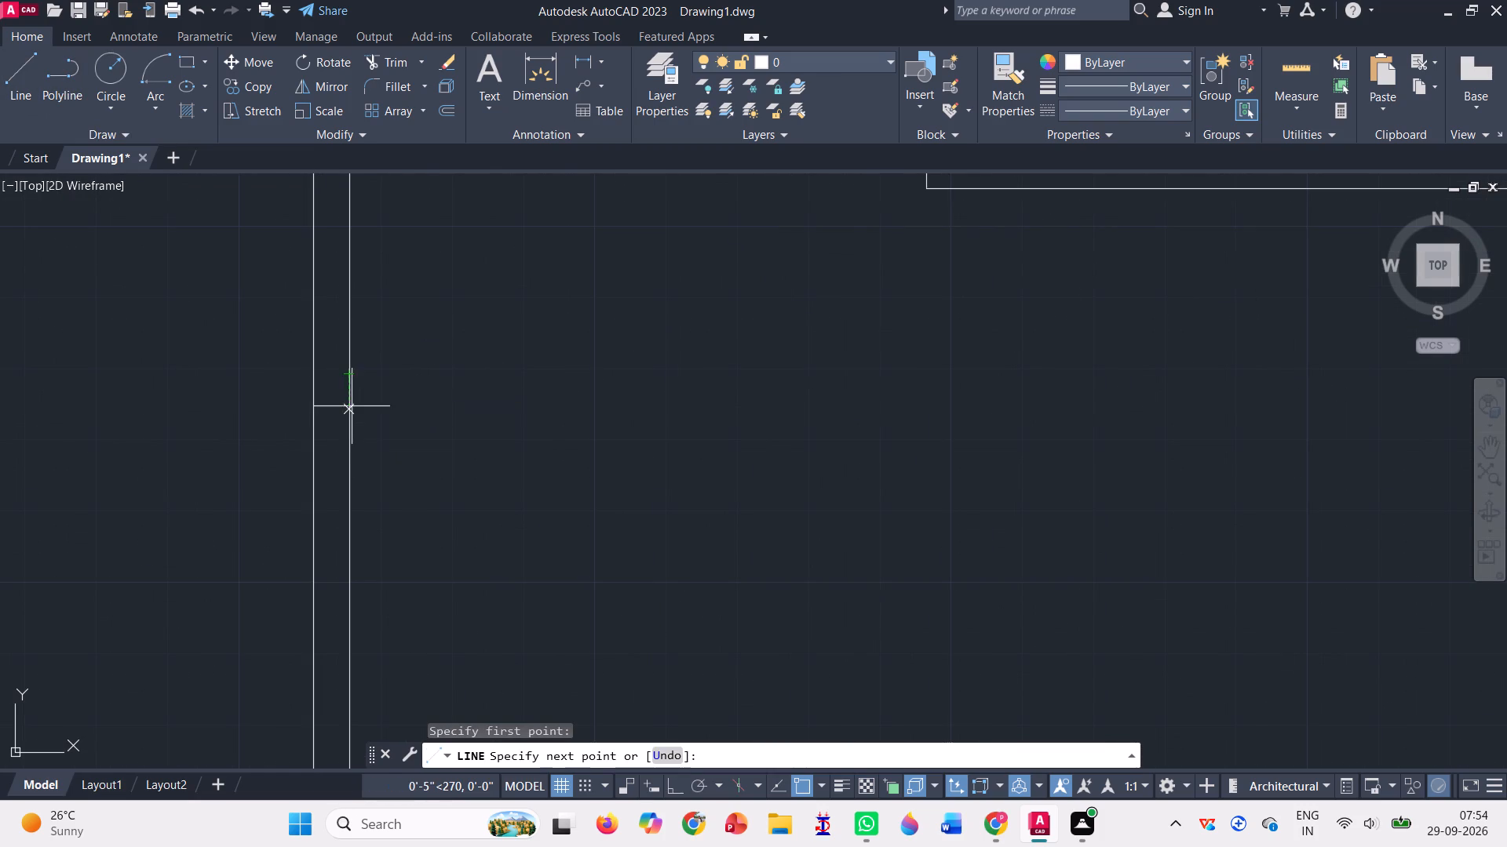
{"action": "left_click", "coordinate": [353, 410]}
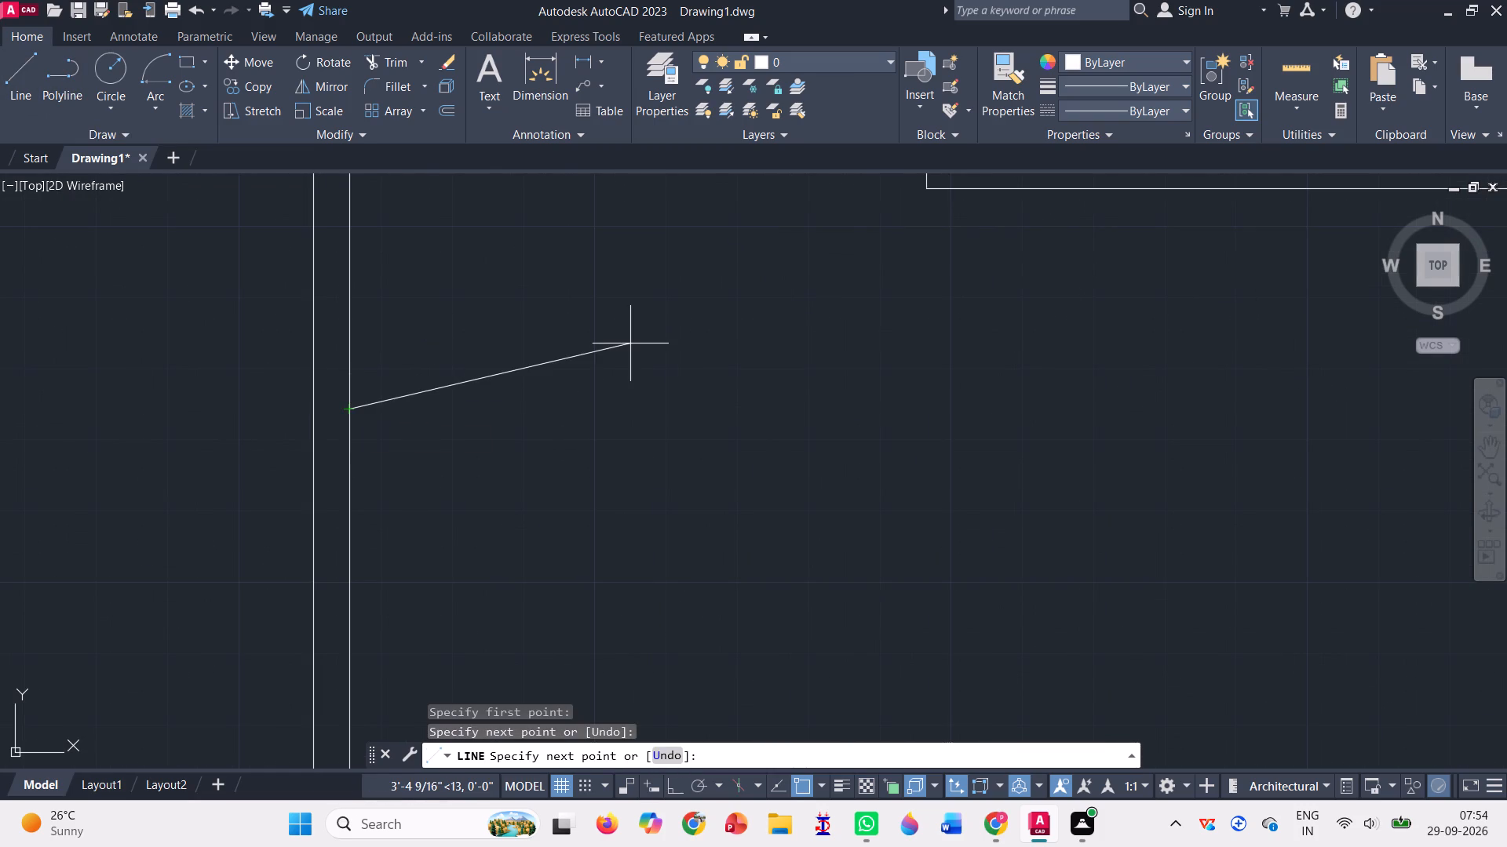
{"action": "key", "text": "Return"}
With Ortho on, draw a 5' line west from the top of the room's west wall outer face, along the stair wall's lower line.
{"action": "scroll", "coordinate": [613, 354], "scroll_direction": "down", "scroll_amount": 1}
{"action": "scroll", "coordinate": [603, 361], "scroll_direction": "up", "scroll_amount": 1}
{"action": "scroll", "coordinate": [592, 369], "scroll_direction": "down", "scroll_amount": 4}
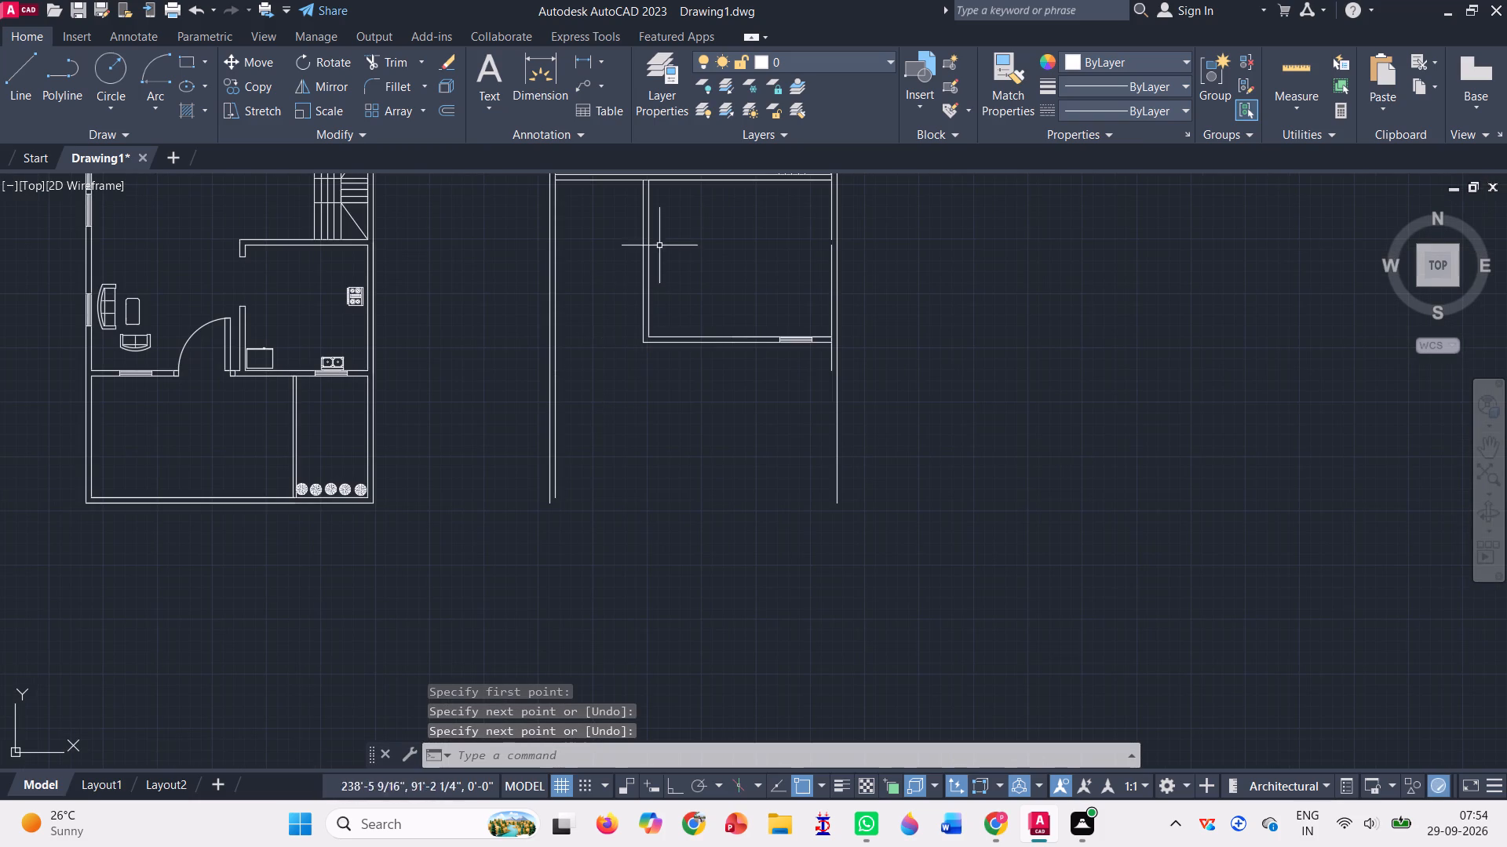
{"action": "scroll", "coordinate": [629, 371], "scroll_direction": "down", "scroll_amount": 1}
{"action": "scroll", "coordinate": [650, 228], "scroll_direction": "up", "scroll_amount": 3}
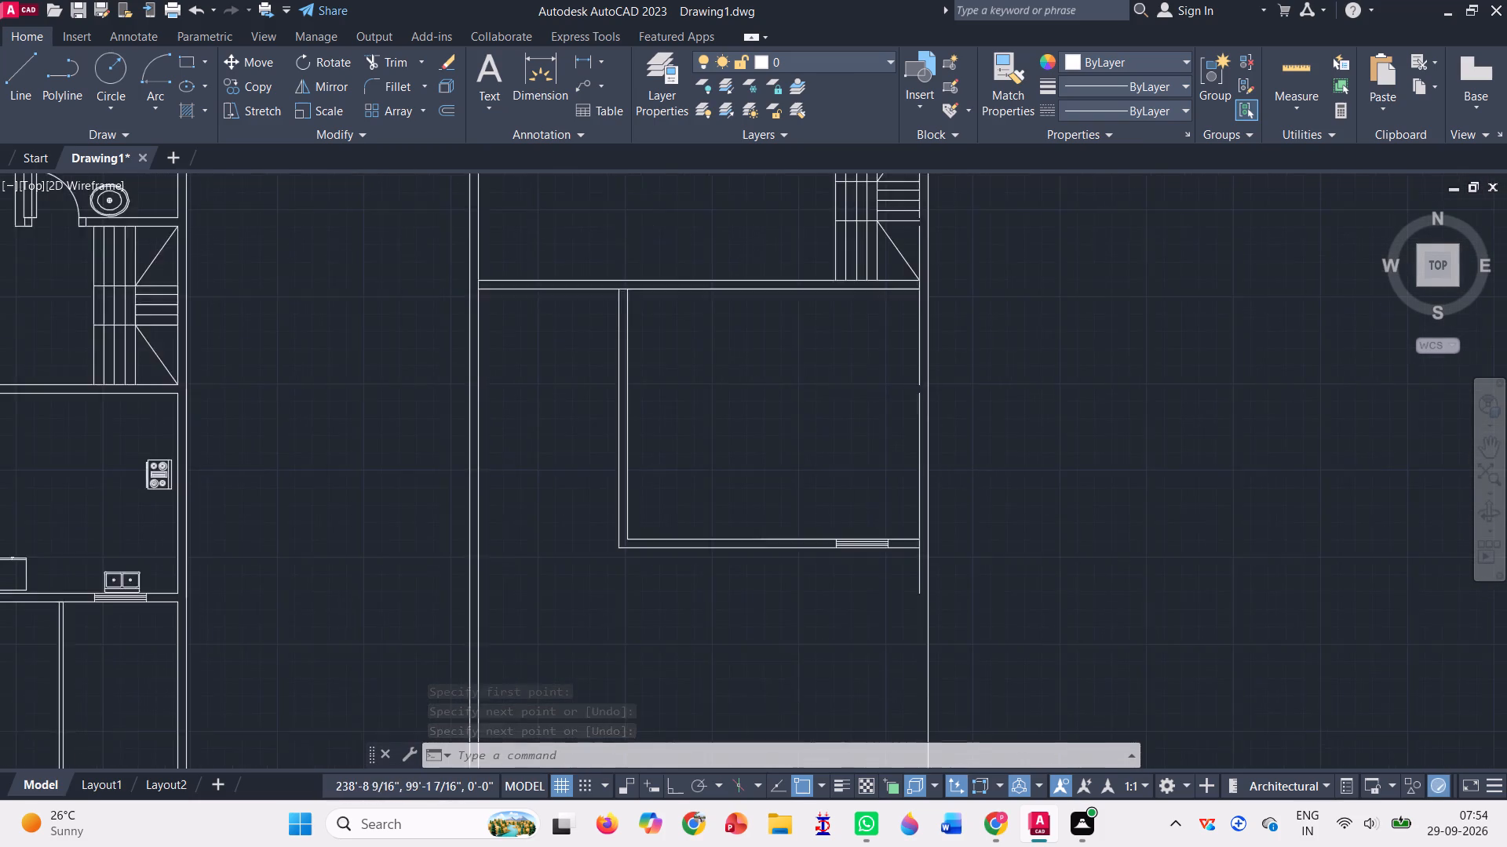
{"action": "left_click", "coordinate": [29, 66]}
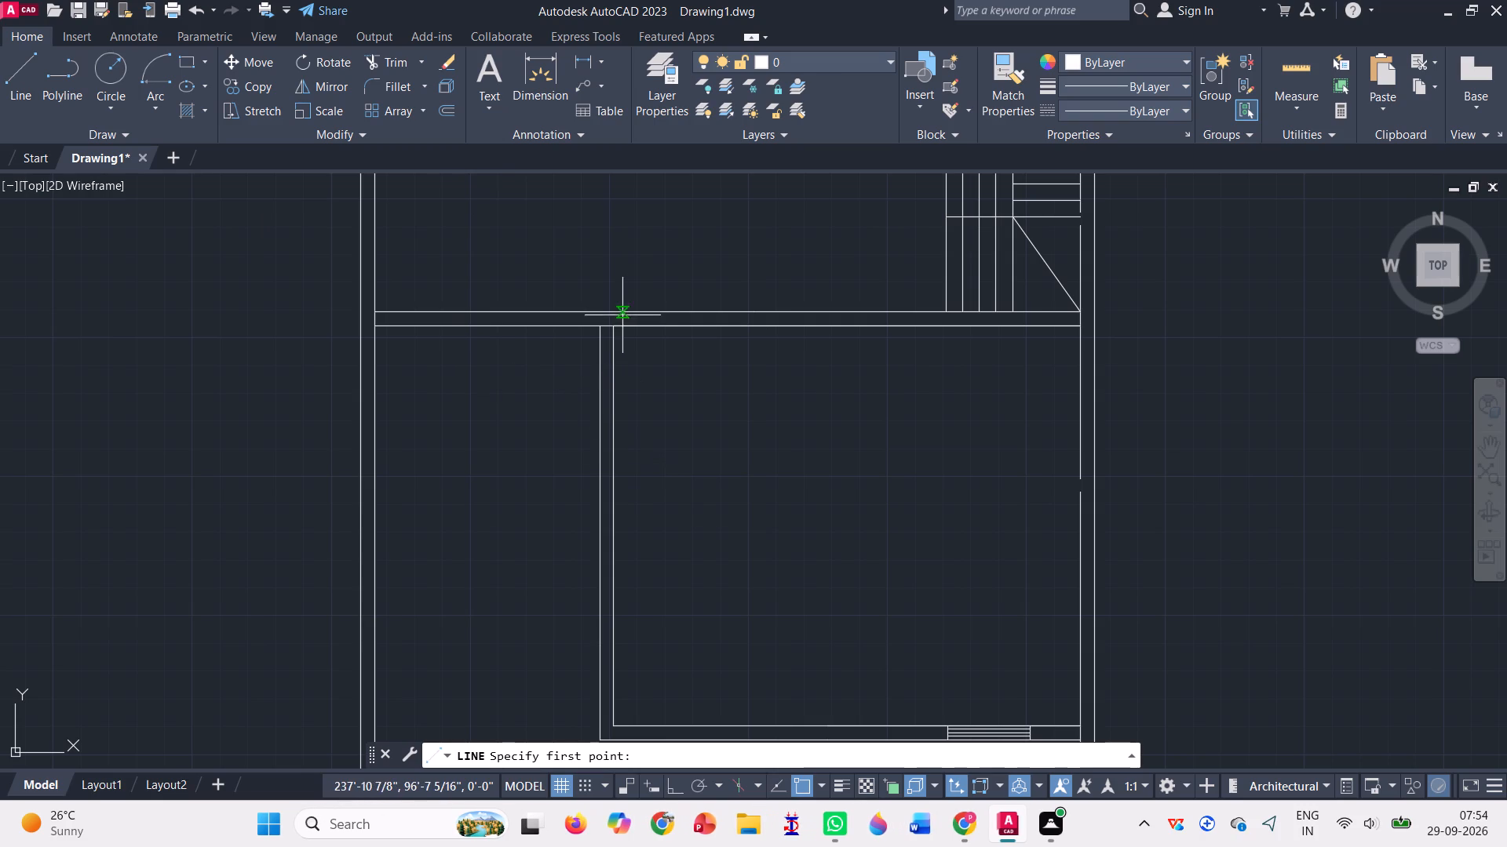
{"action": "left_click", "coordinate": [599, 325]}
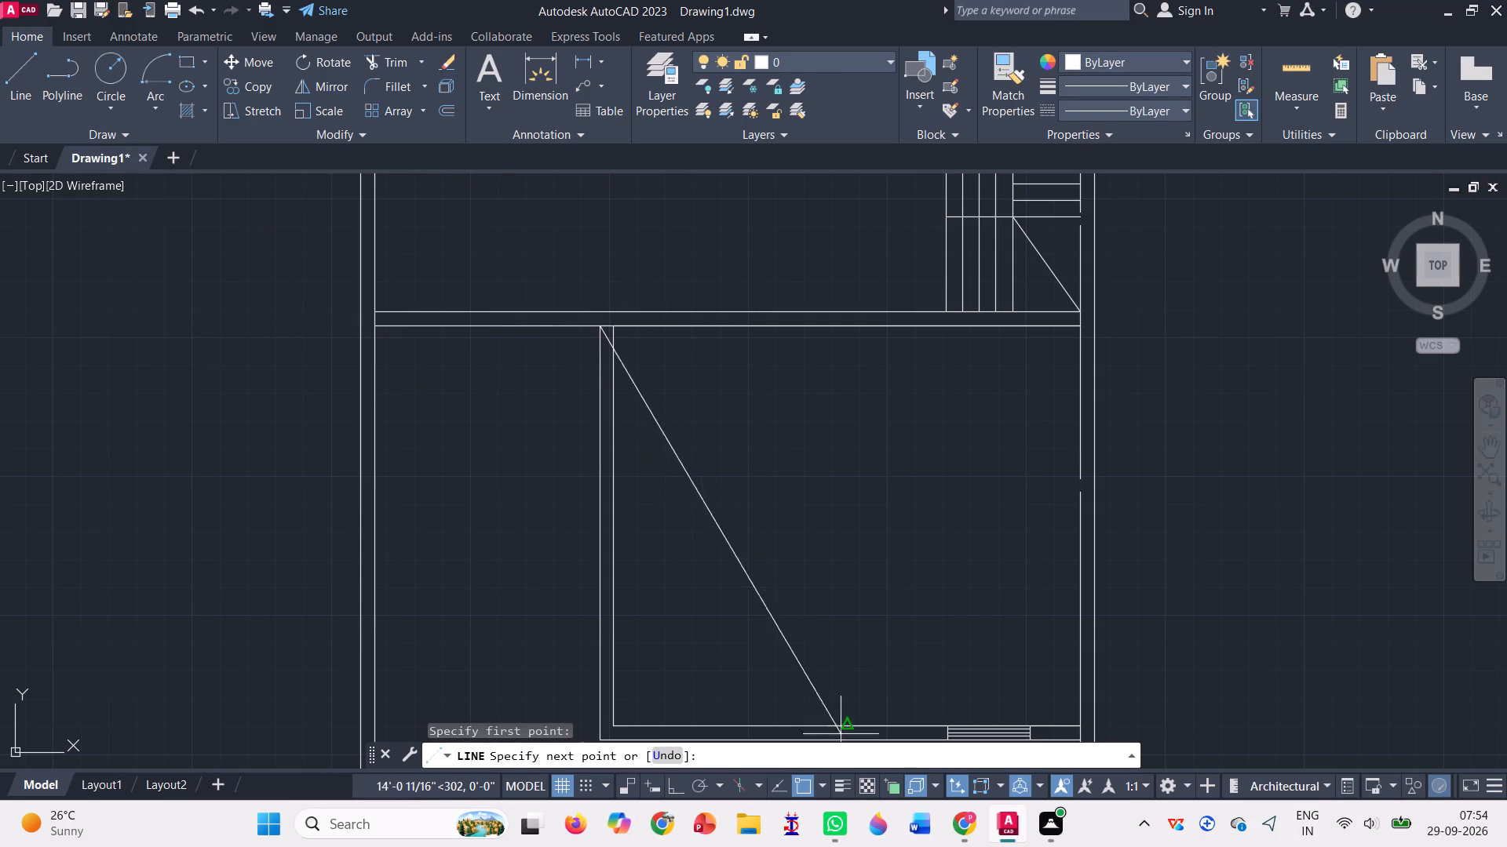
{"action": "left_click", "coordinate": [669, 782]}
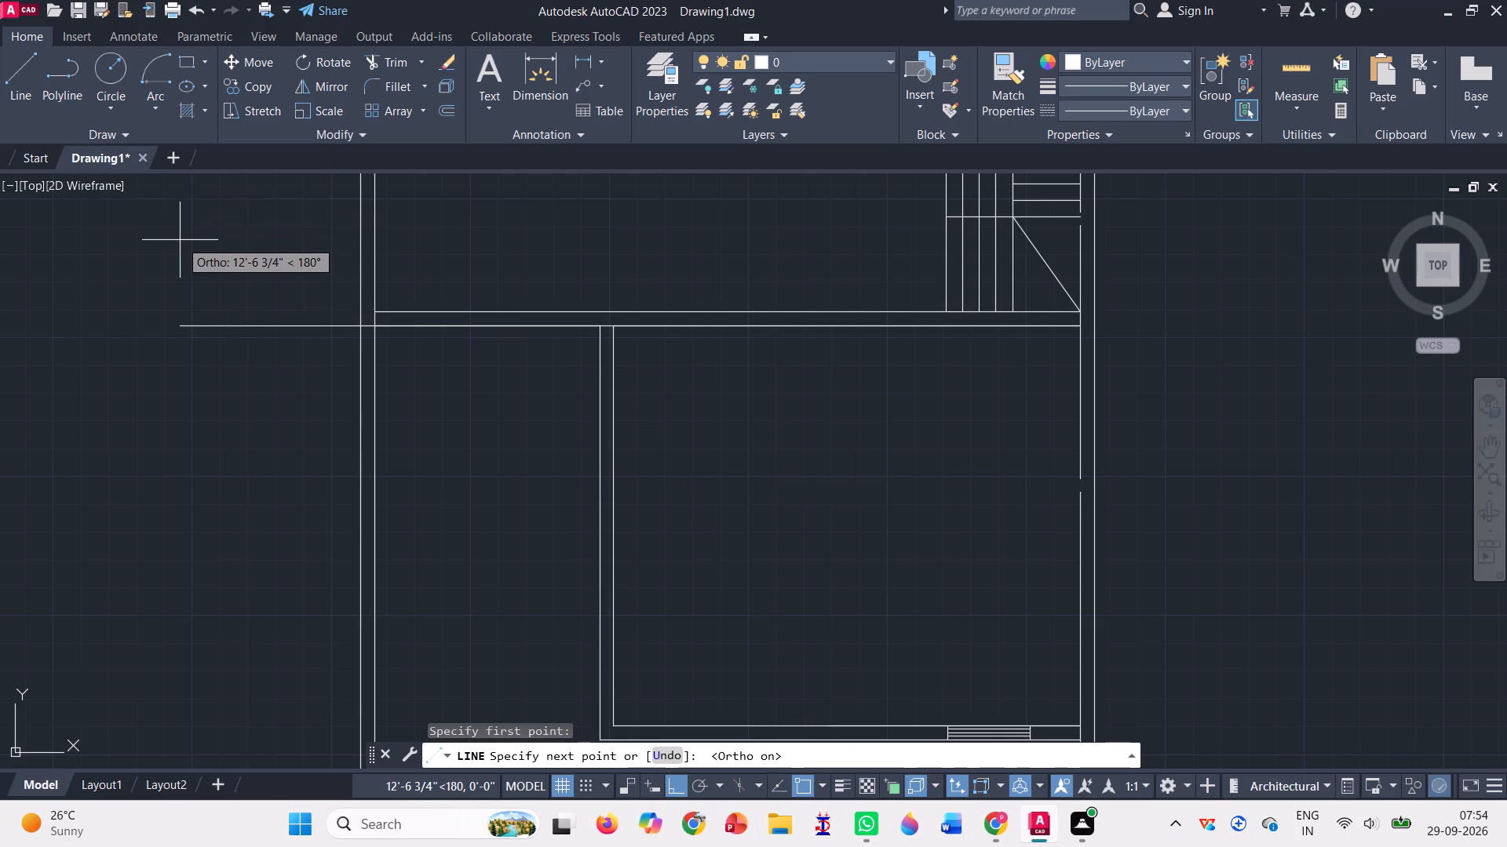
{"action": "type", "text": "5'"}
{"action": "key", "text": "Return"}
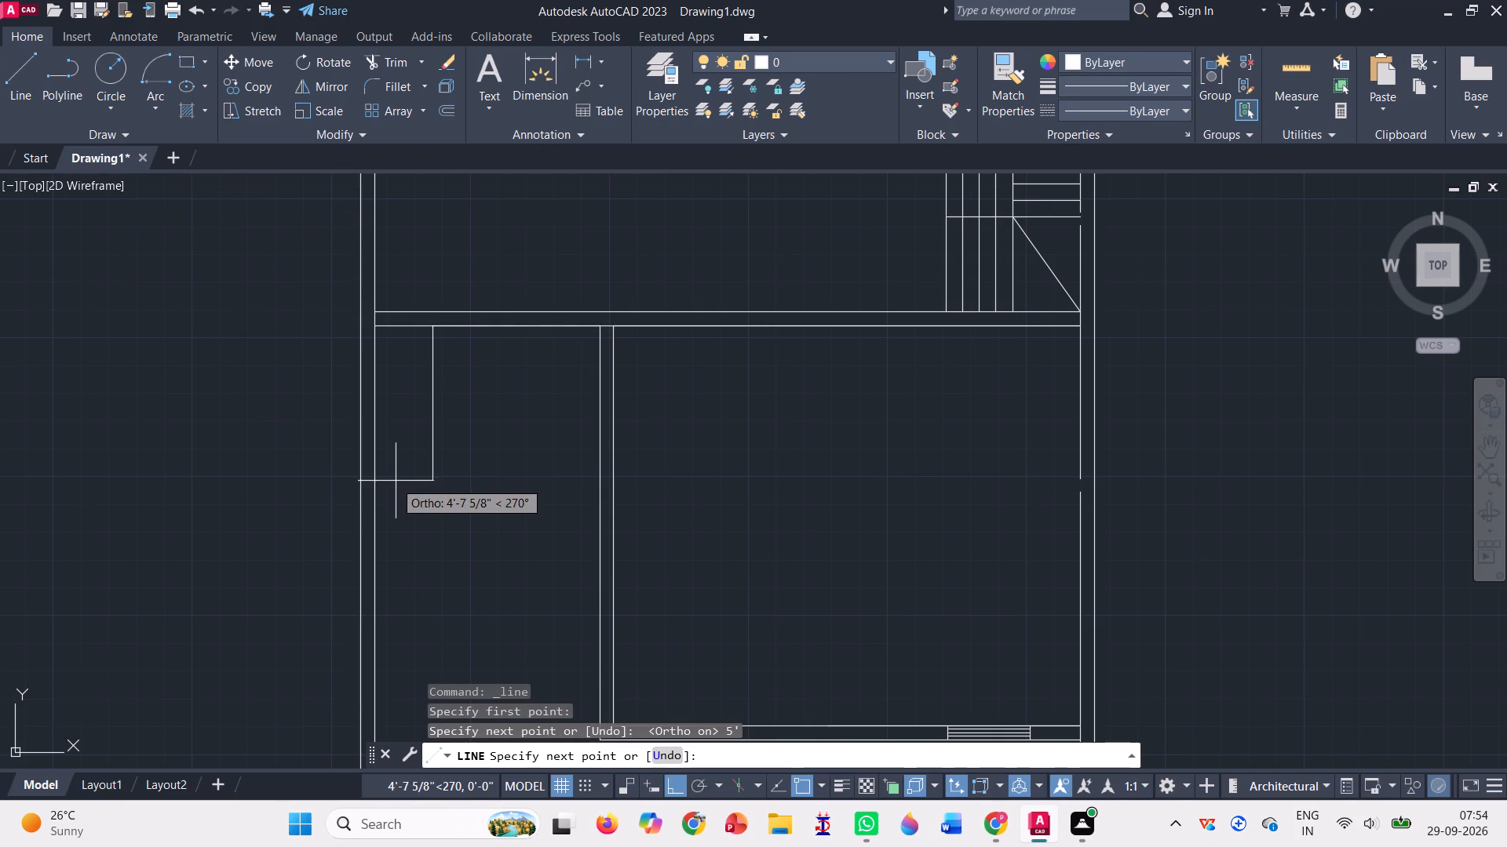
{"action": "scroll", "coordinate": [414, 457], "scroll_direction": "down", "scroll_amount": 3}
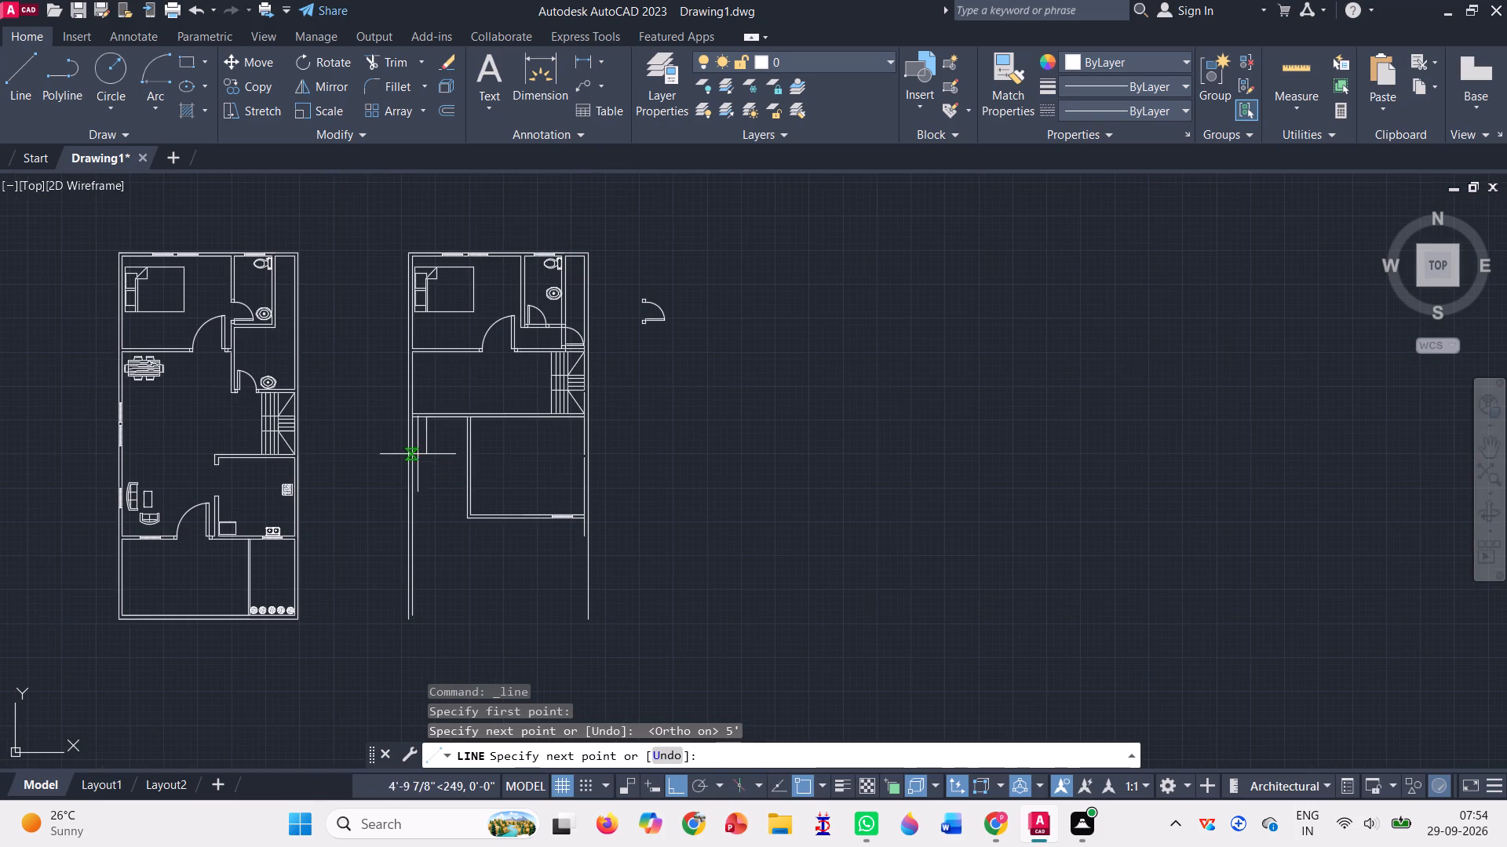
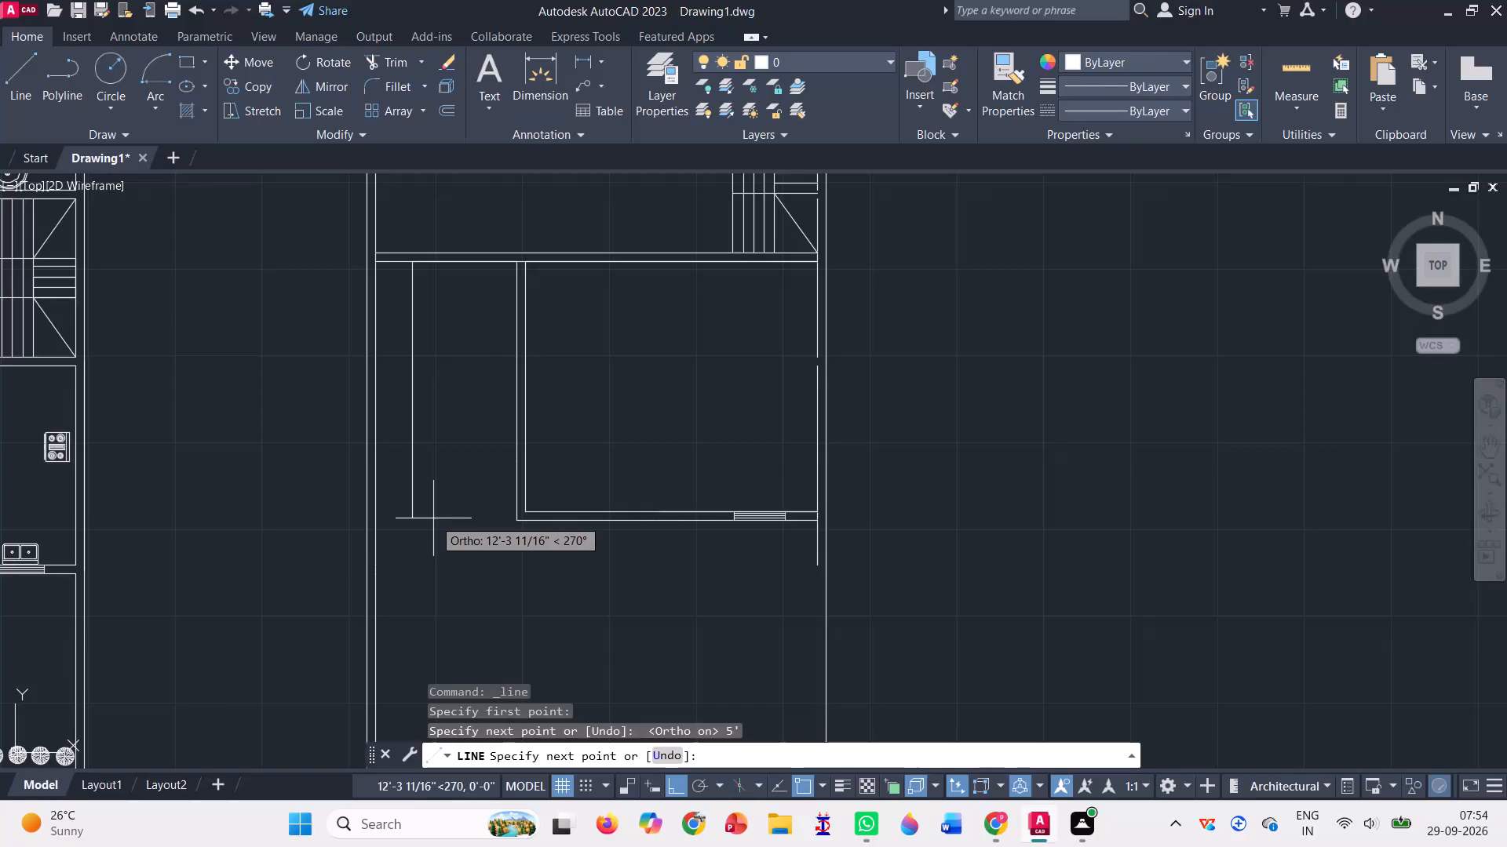
Continue the line 8' south from the 5' line's west end and extend it straight on past the level of the room's south wall.
{"action": "type", "text": "8'"}
{"action": "key", "text": "Return"}
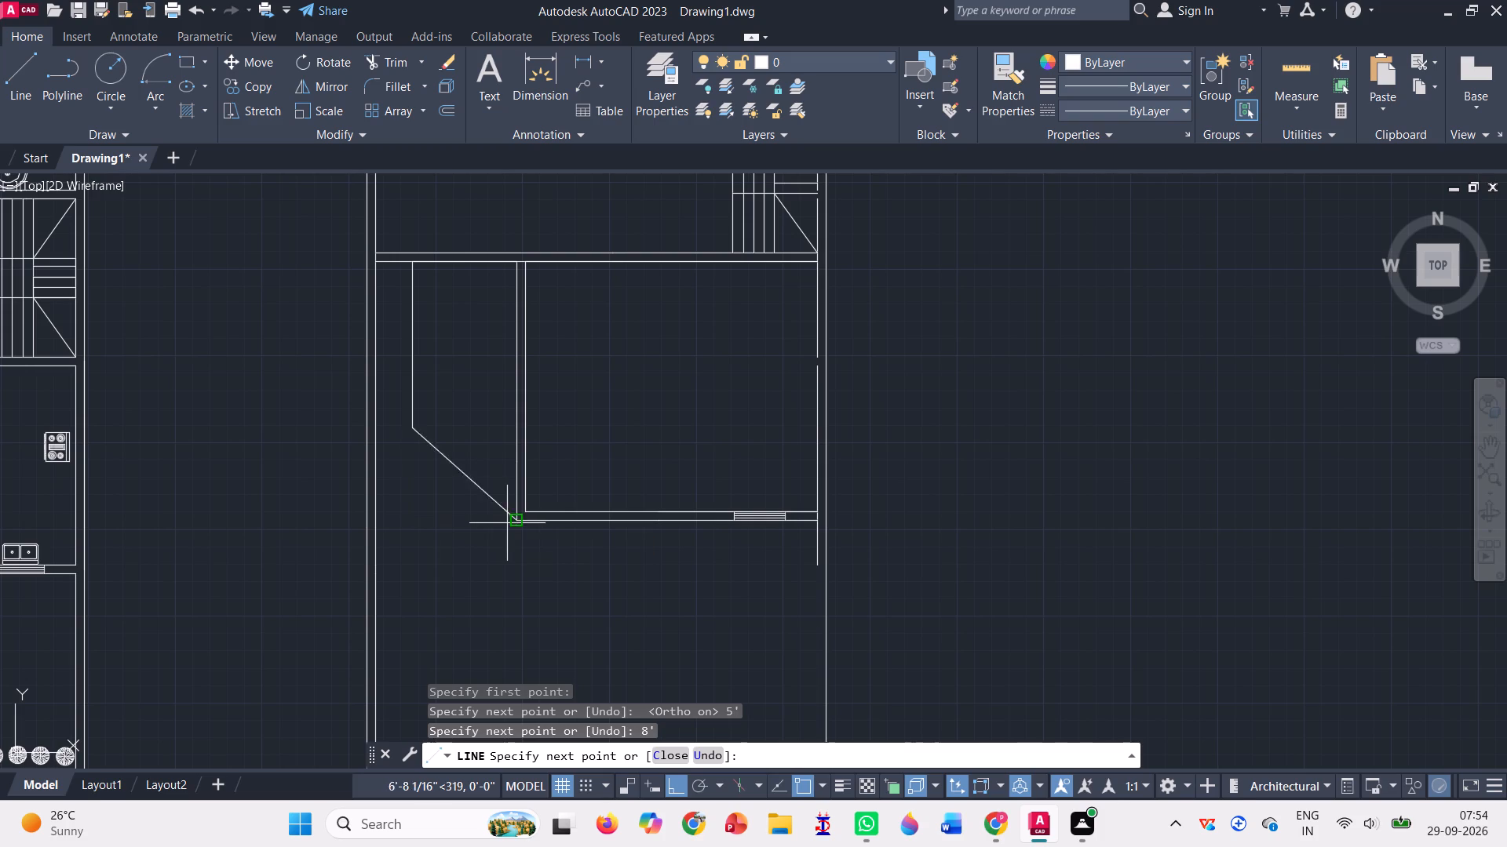
{"action": "left_click", "coordinate": [412, 585]}
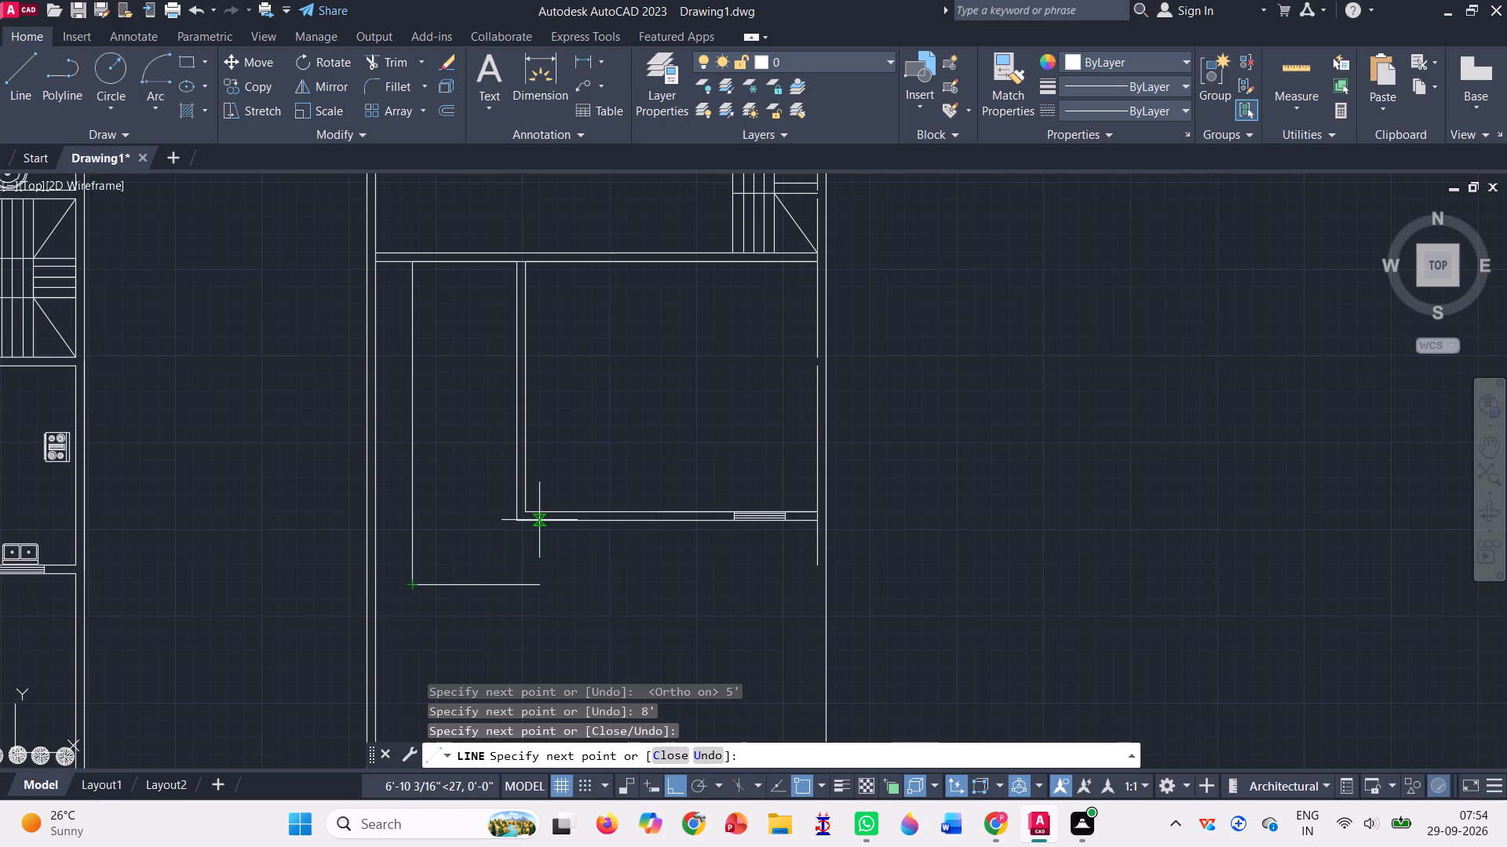
{"action": "key", "text": "Return"}
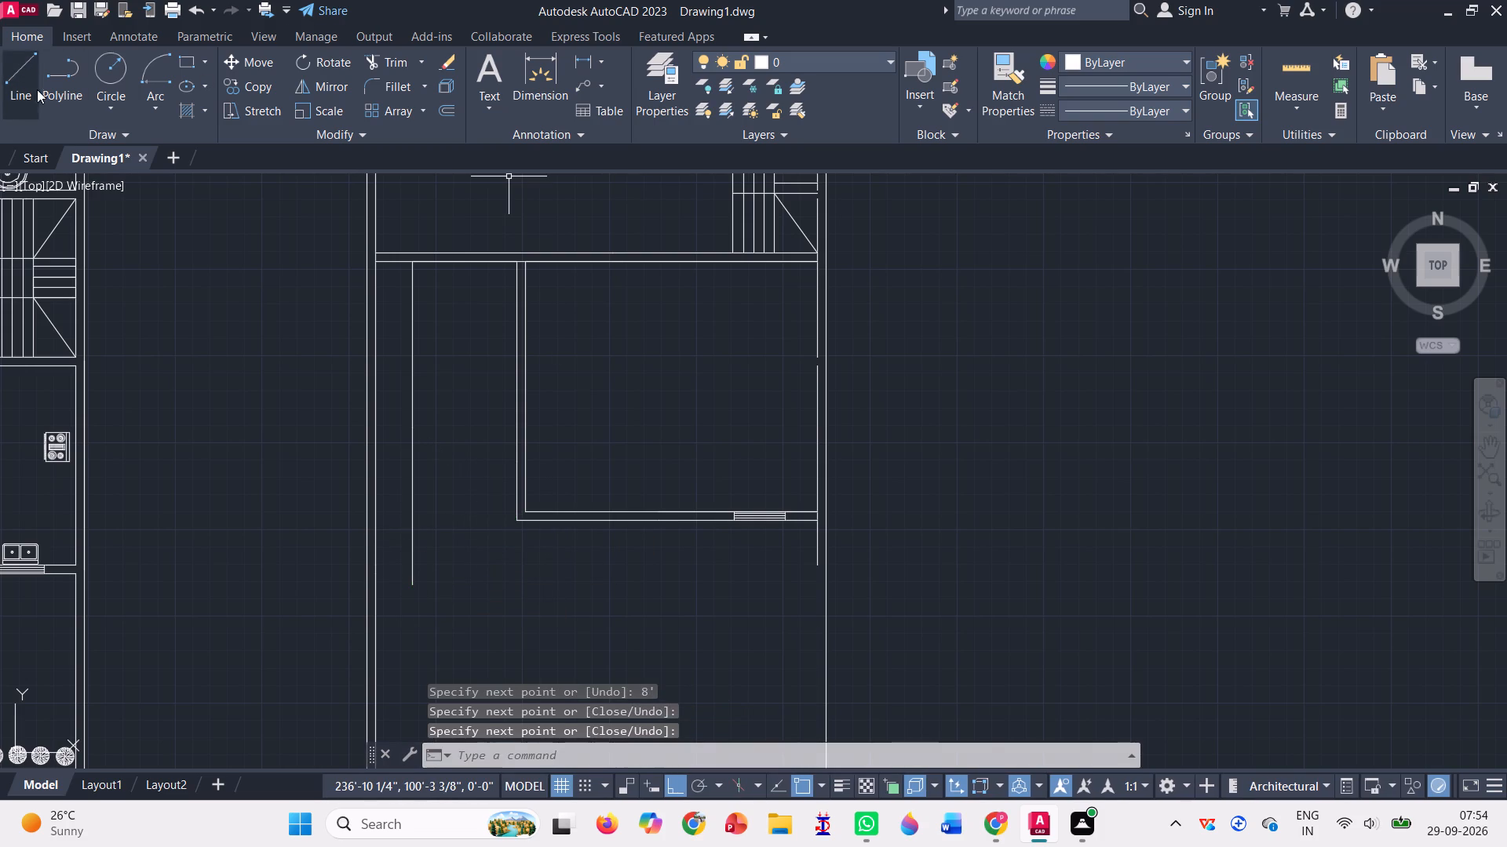
Draw a 5' line west from the outer southwest corner of the room to the new vertical line.
{"action": "left_click", "coordinate": [31, 79]}
{"action": "scroll", "coordinate": [535, 382], "scroll_direction": "up", "scroll_amount": 1}
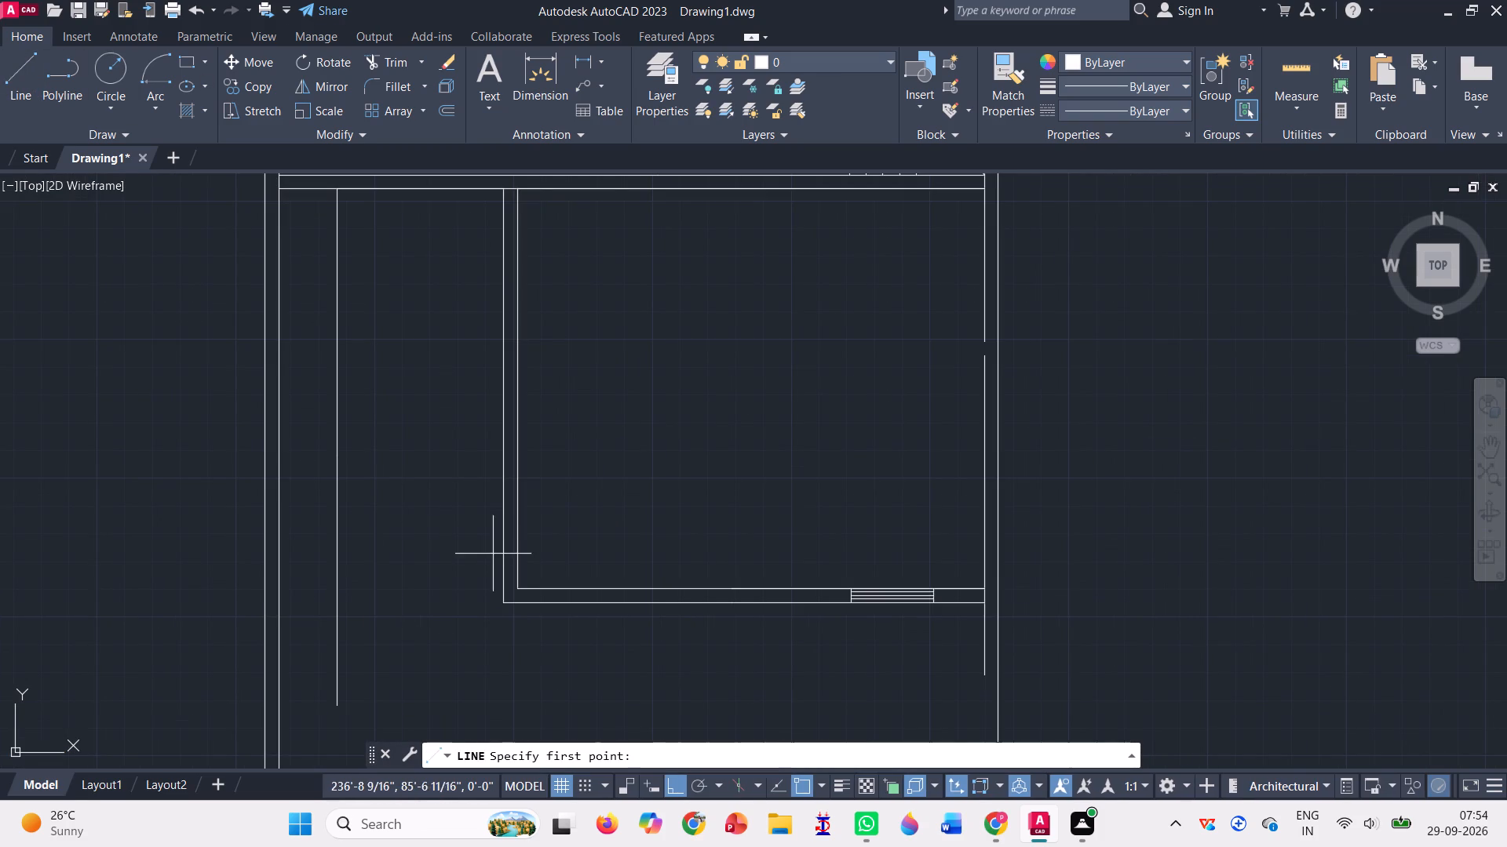
{"action": "left_click", "coordinate": [502, 599]}
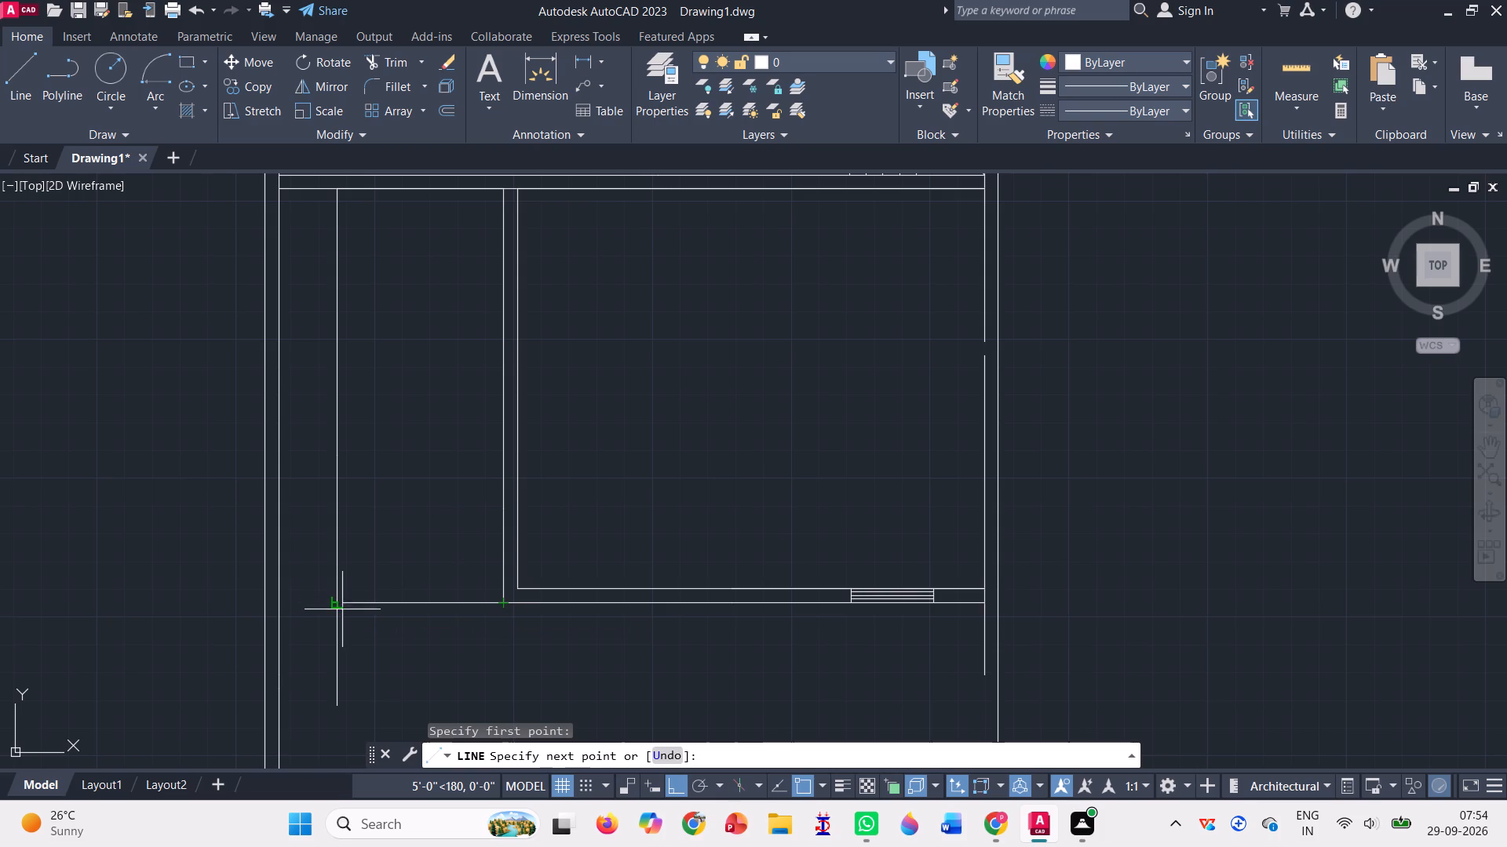
{"action": "left_click", "coordinate": [334, 602]}
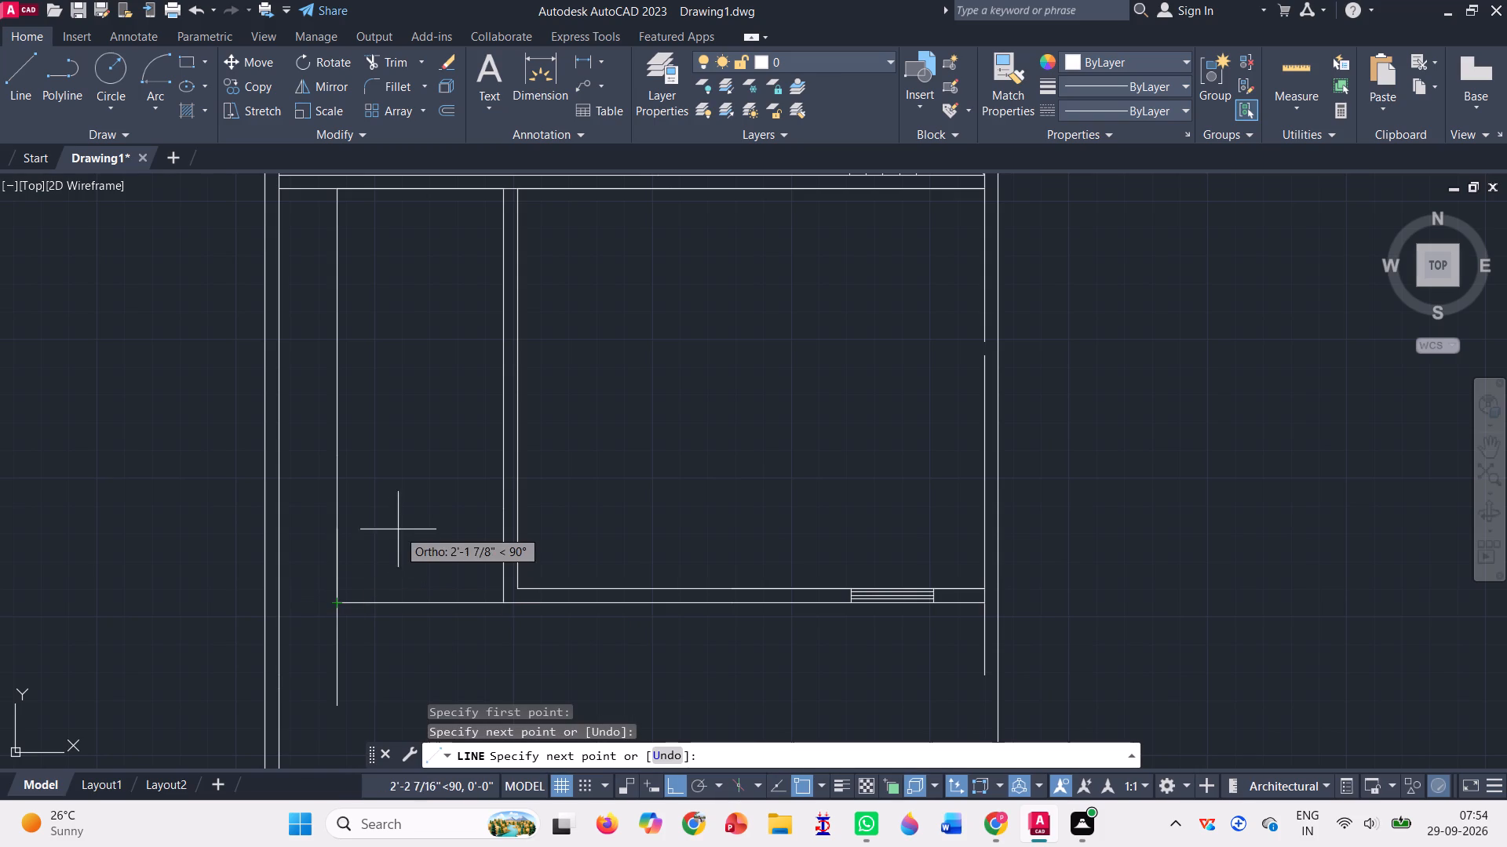
{"action": "key", "text": "Return"}
Trim the vertical line's overhang below the new south line at the adjoining space's southwest corner.
{"action": "scroll", "coordinate": [421, 525], "scroll_direction": "down", "scroll_amount": 1}
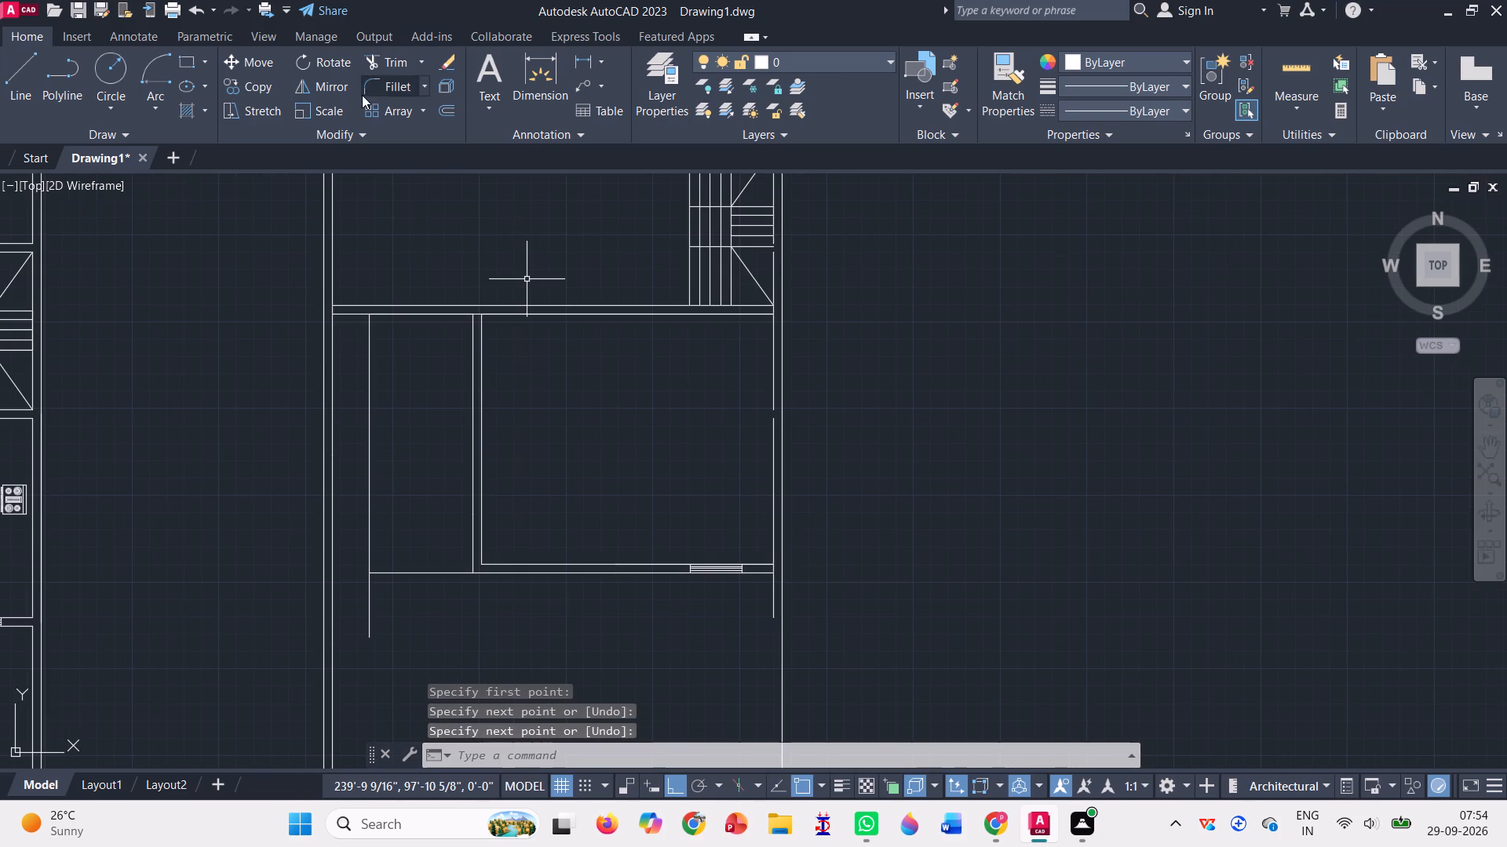
{"action": "left_click", "coordinate": [391, 60]}
{"action": "scroll", "coordinate": [320, 616], "scroll_direction": "up", "scroll_amount": 1}
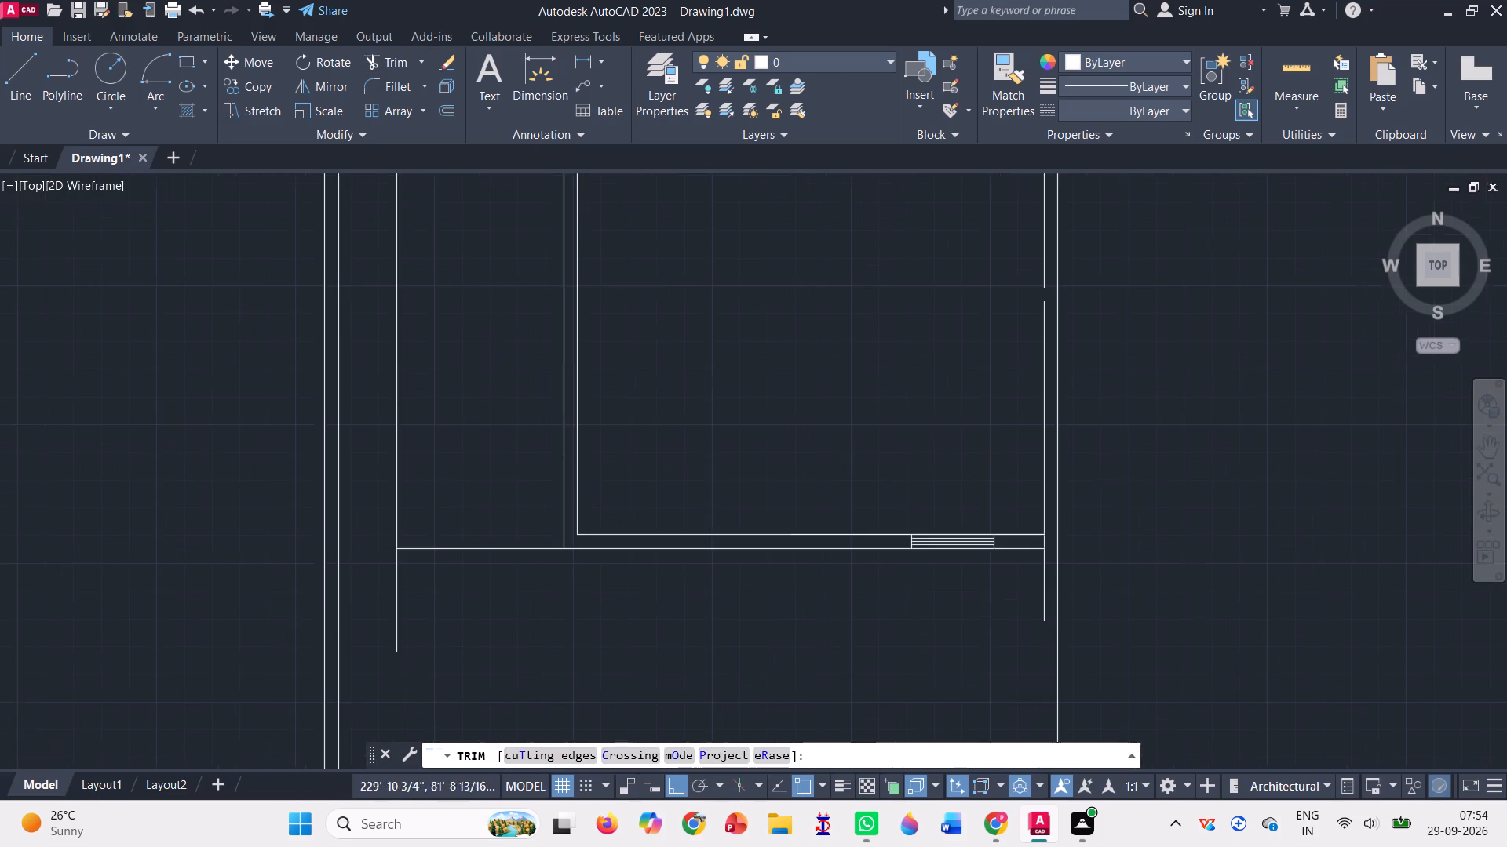
{"action": "scroll", "coordinate": [359, 606], "scroll_direction": "down", "scroll_amount": 1}
{"action": "scroll", "coordinate": [364, 605], "scroll_direction": "up", "scroll_amount": 2}
{"action": "left_click", "coordinate": [385, 580]}
{"action": "left_click", "coordinate": [472, 576]}
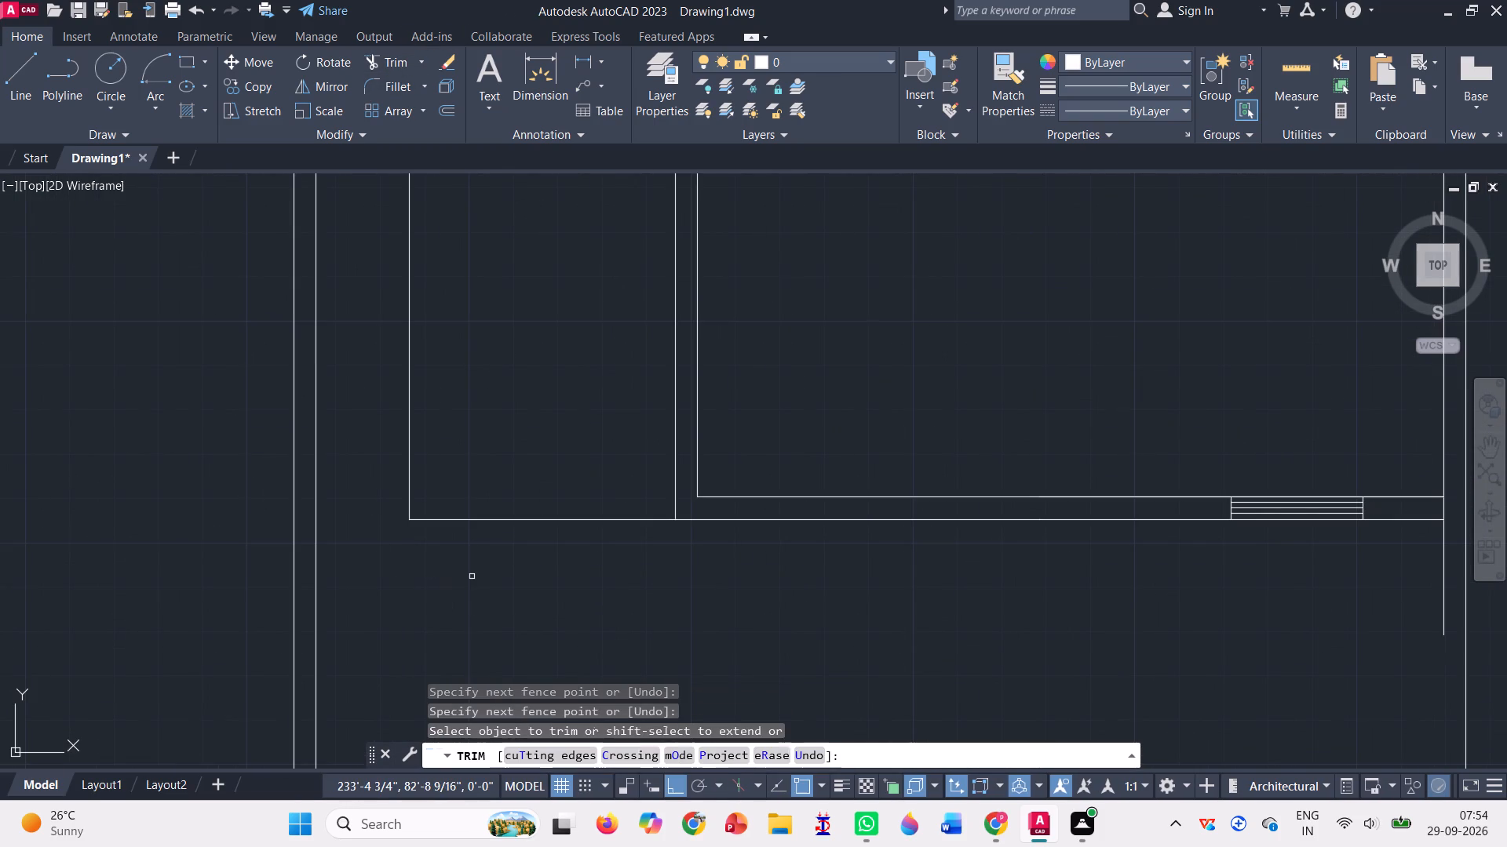
{"action": "scroll", "coordinate": [472, 576], "scroll_direction": "down", "scroll_amount": 2}
{"action": "key", "text": "Return"}
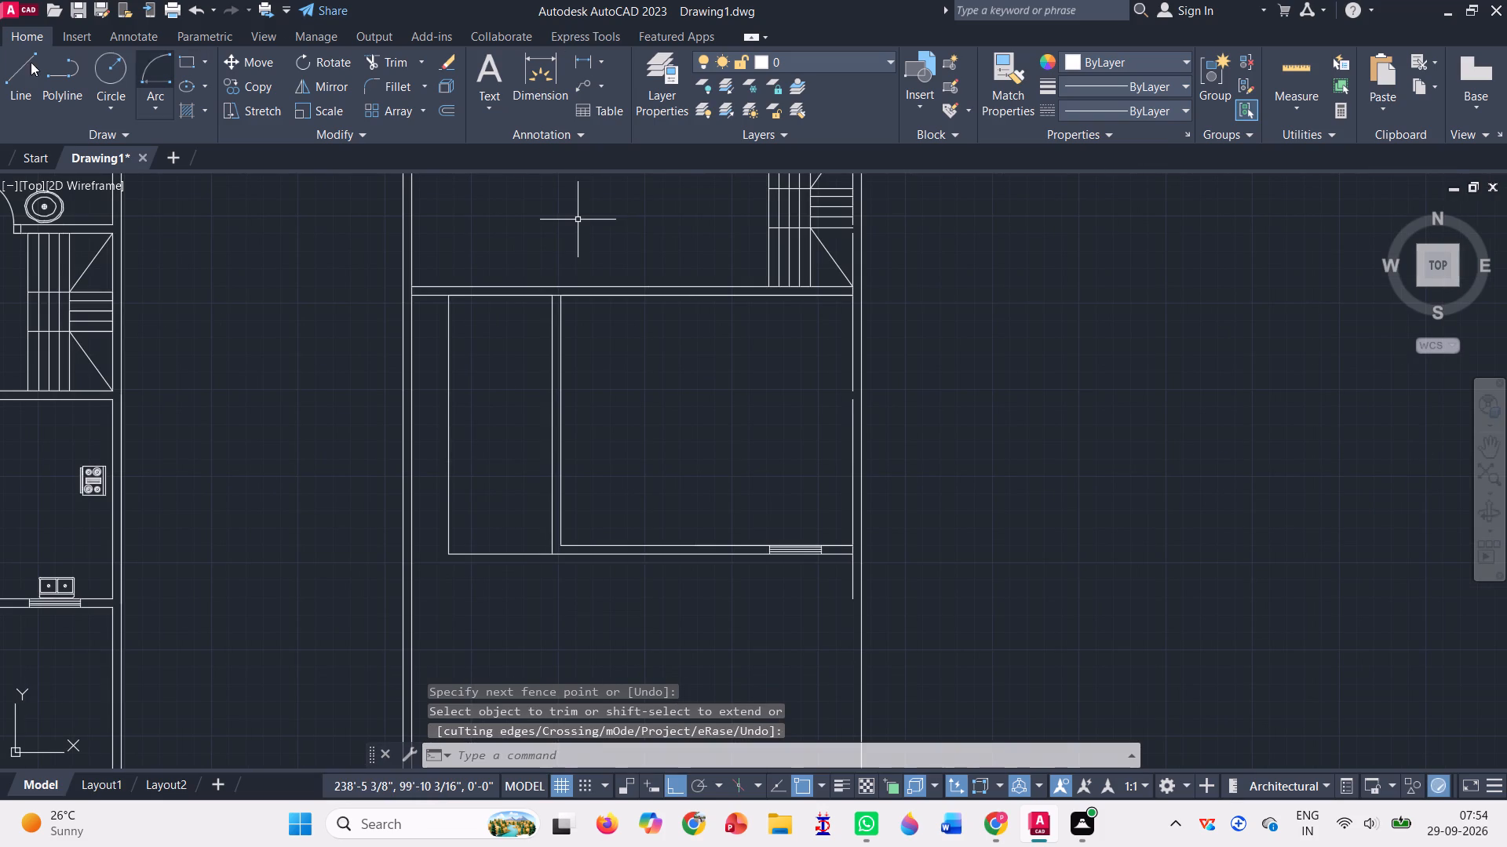
Draw a line from the room's inner southwest corner west to the vertical line, continuing the south wall's inner face.
{"action": "left_click", "coordinate": [34, 83]}
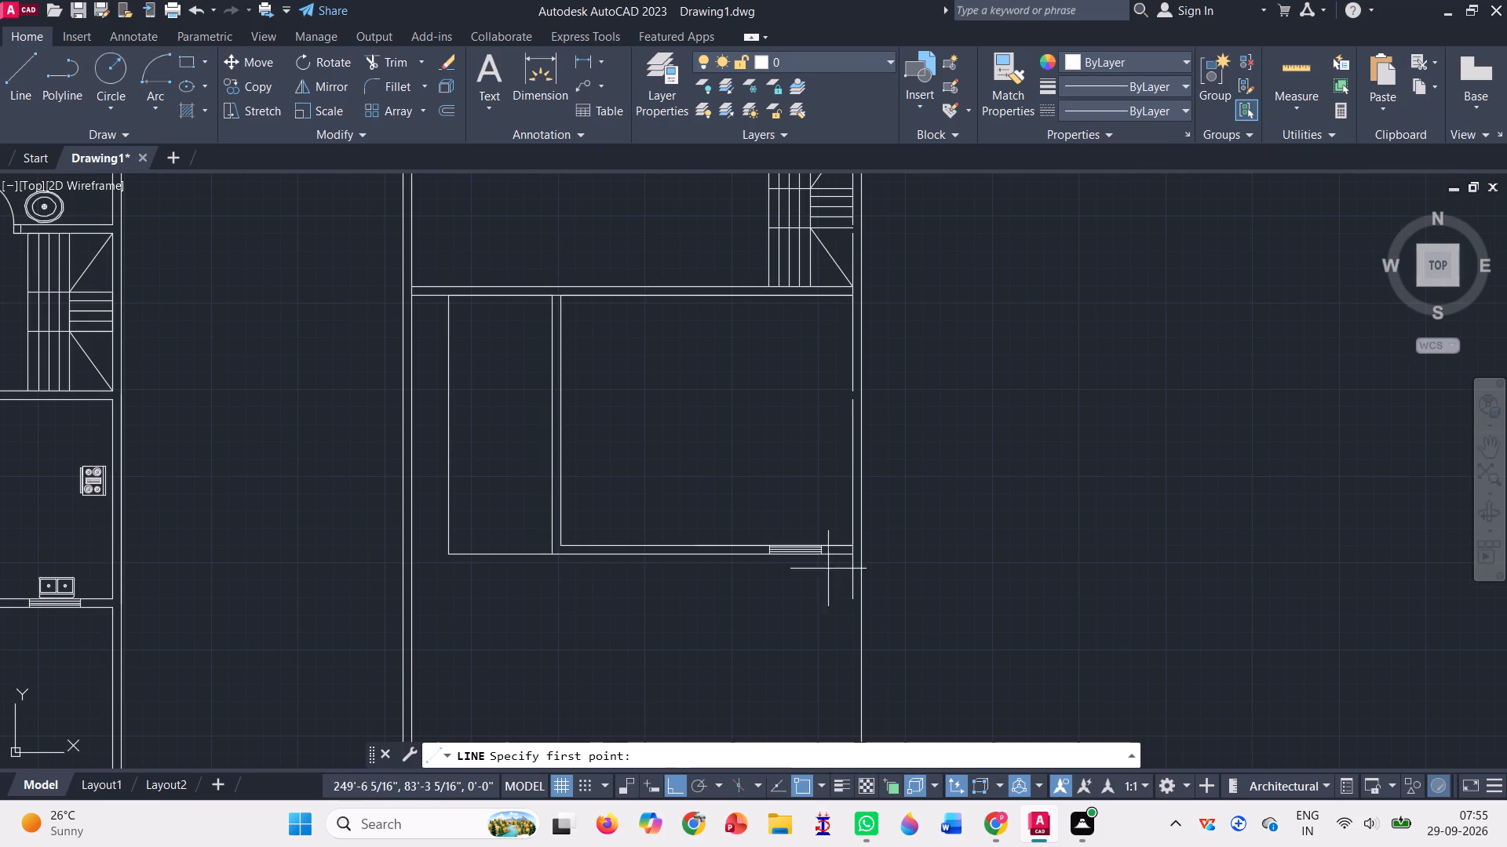
{"action": "scroll", "coordinate": [602, 554], "scroll_direction": "up", "scroll_amount": 1}
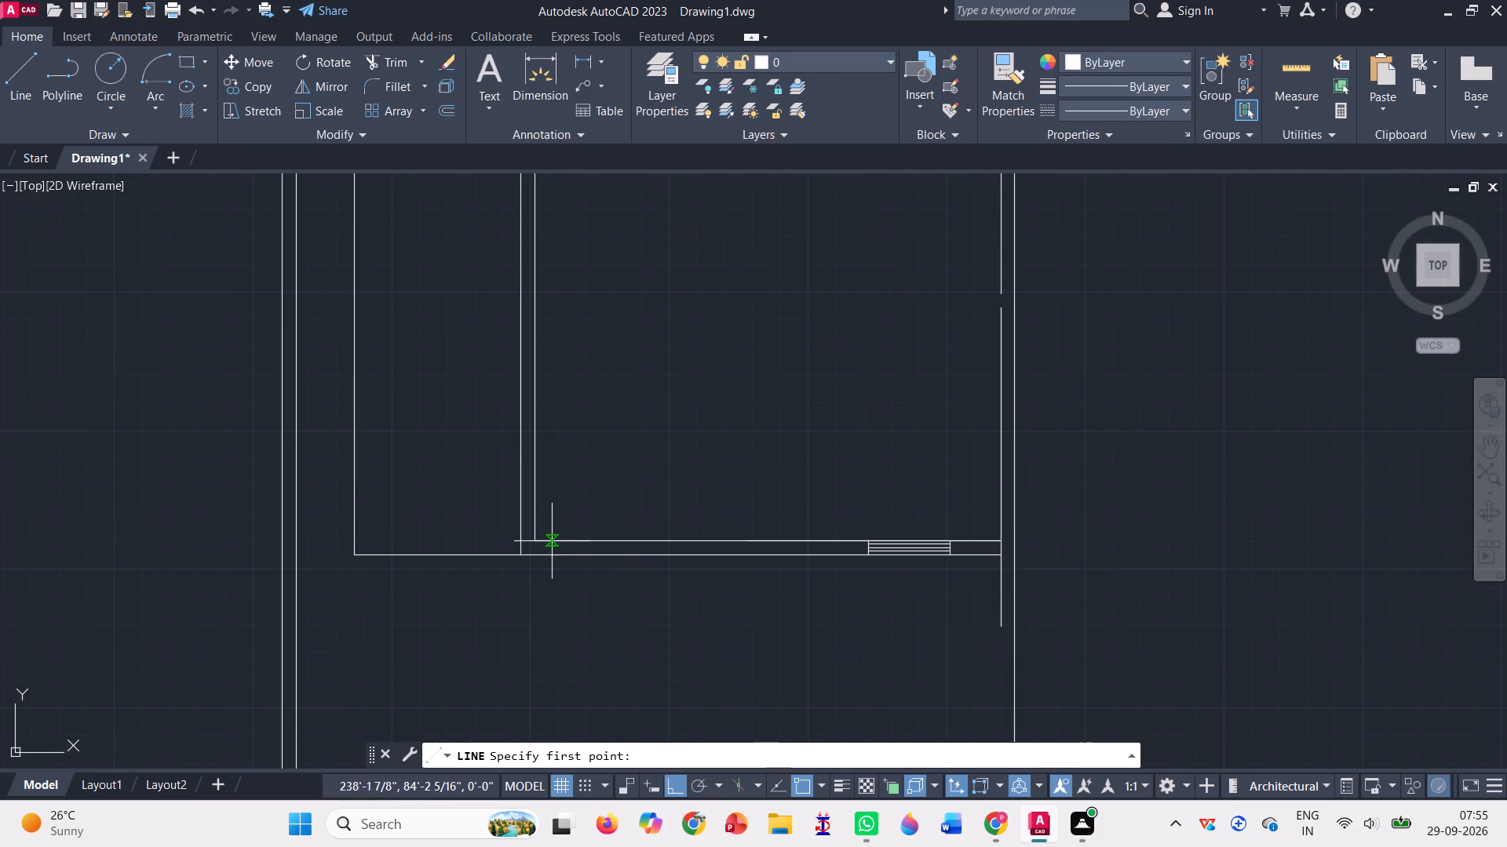
{"action": "left_click", "coordinate": [538, 538]}
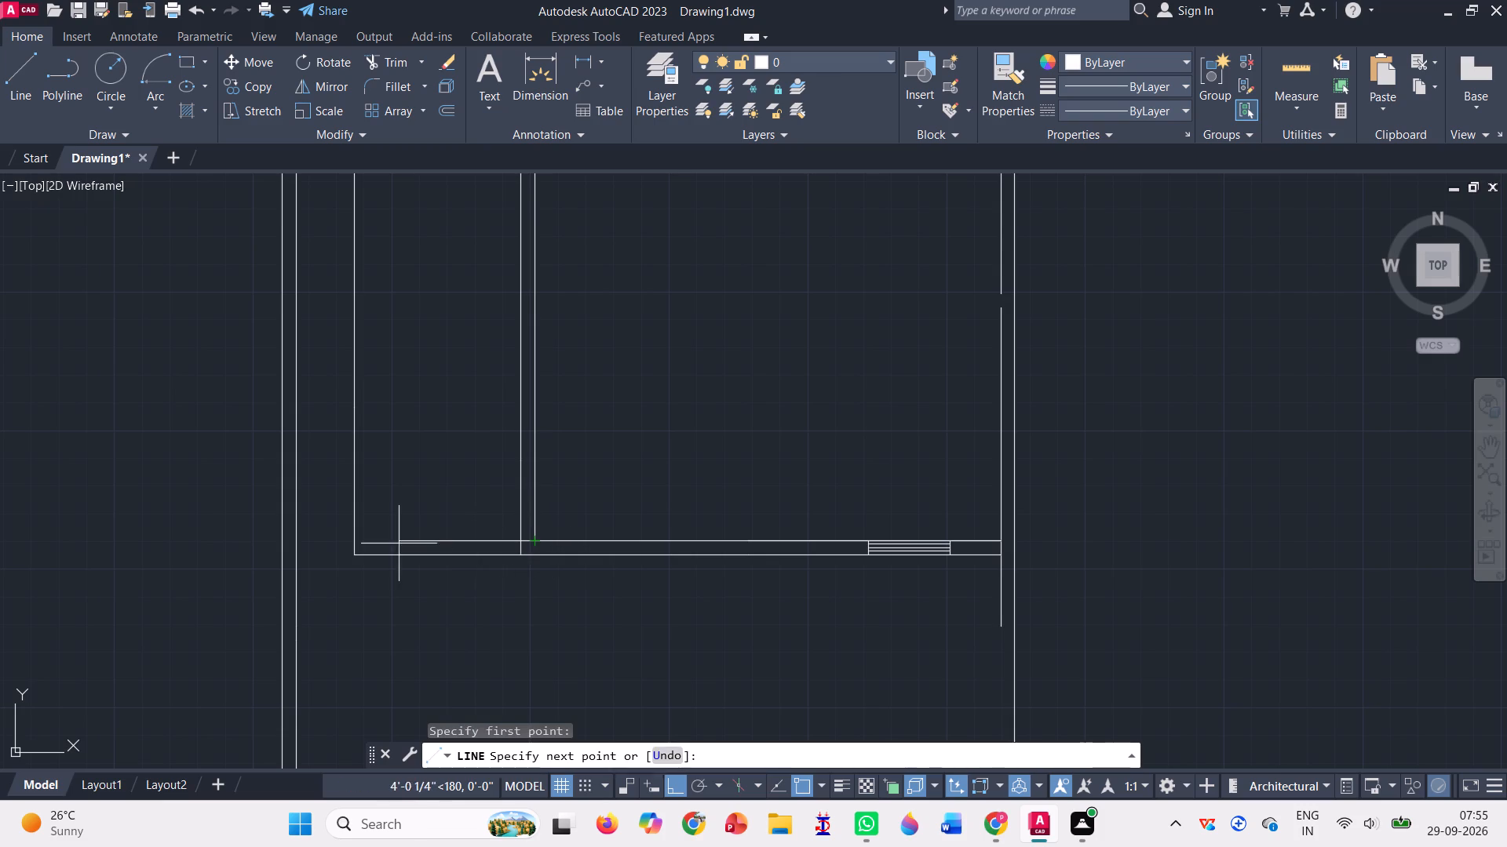
{"action": "left_click", "coordinate": [355, 536]}
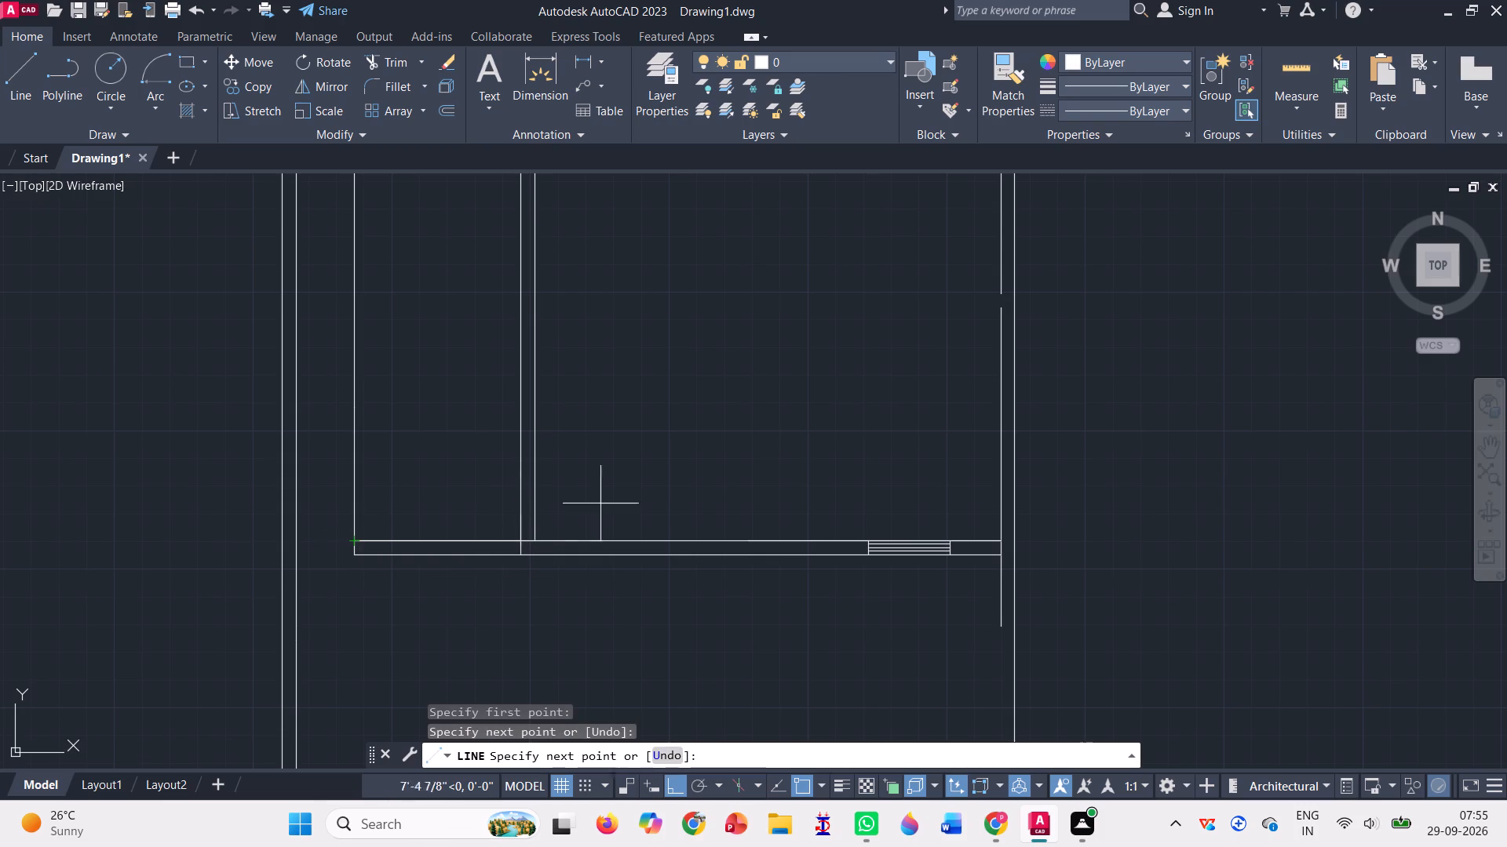
{"action": "key", "text": "Return"}
Copy the room's double west wall lines about 5' west so they form the adjoining space's west wall.
{"action": "scroll", "coordinate": [496, 480], "scroll_direction": "down", "scroll_amount": 1}
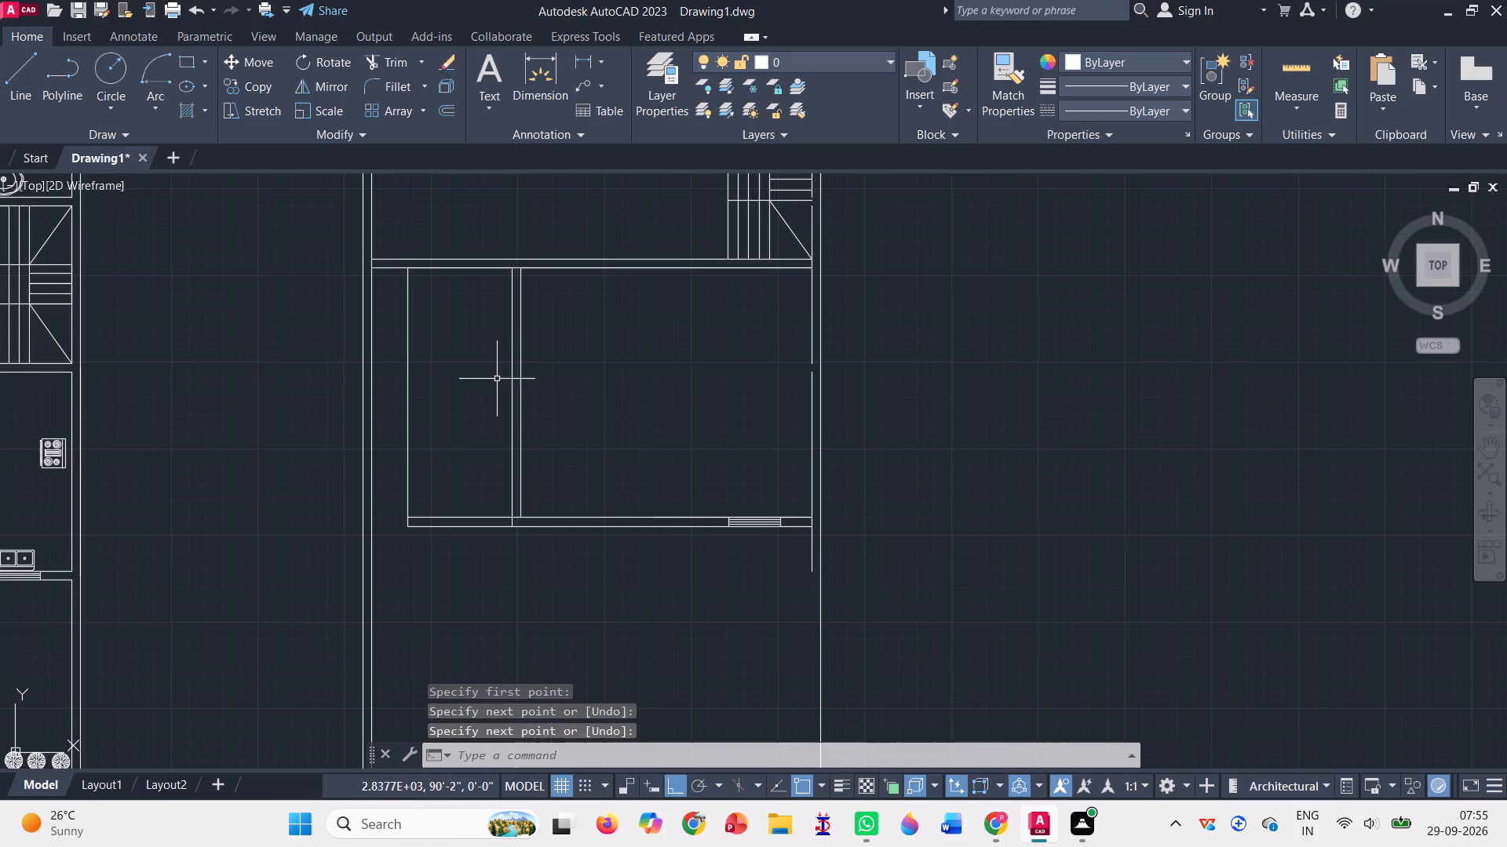
{"action": "left_click", "coordinate": [268, 85]}
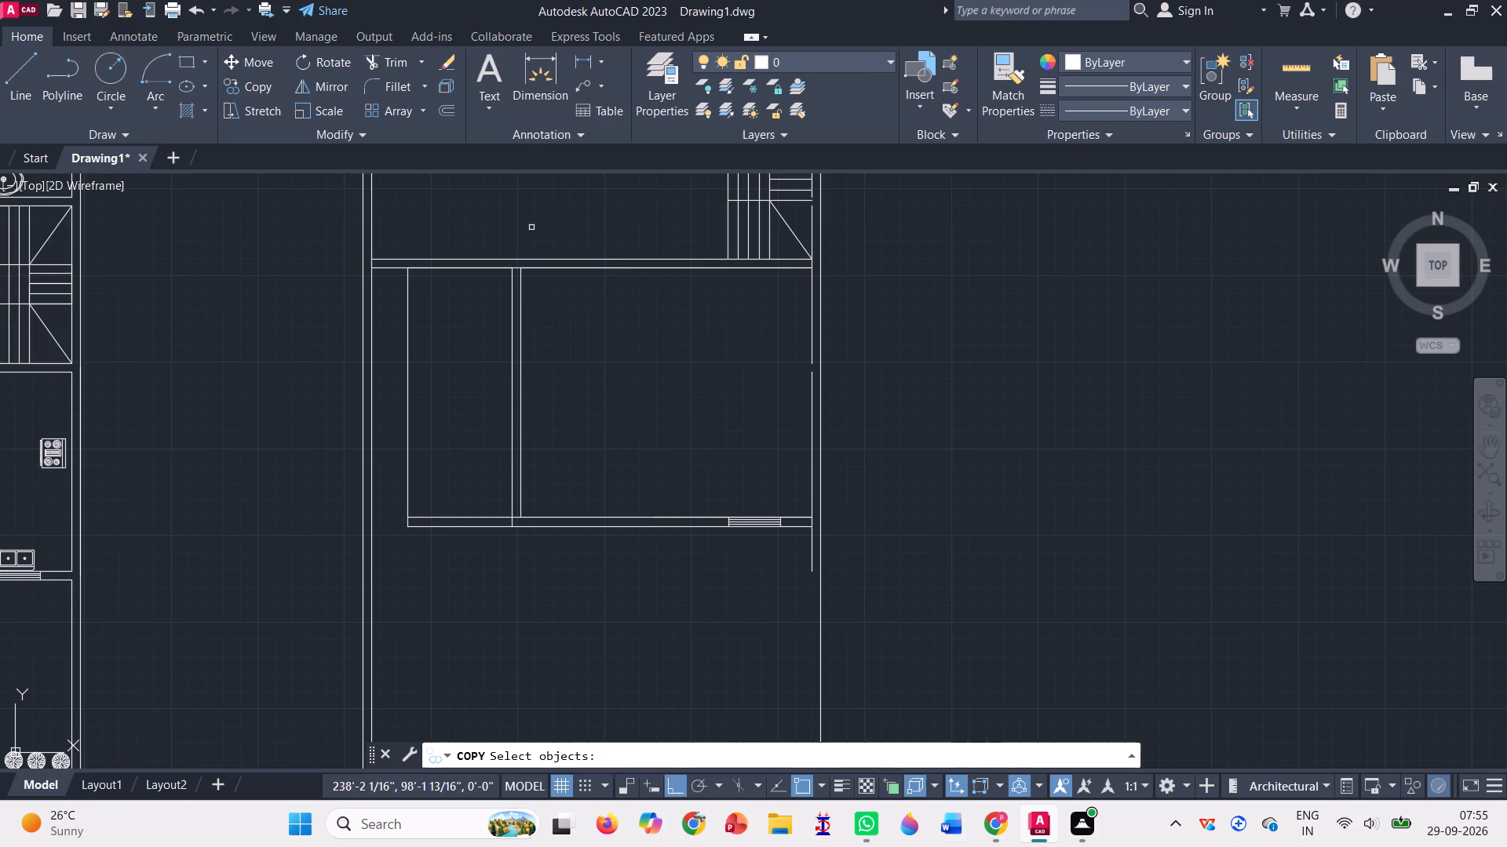
{"action": "left_click", "coordinate": [519, 316]}
{"action": "left_click", "coordinate": [512, 318]}
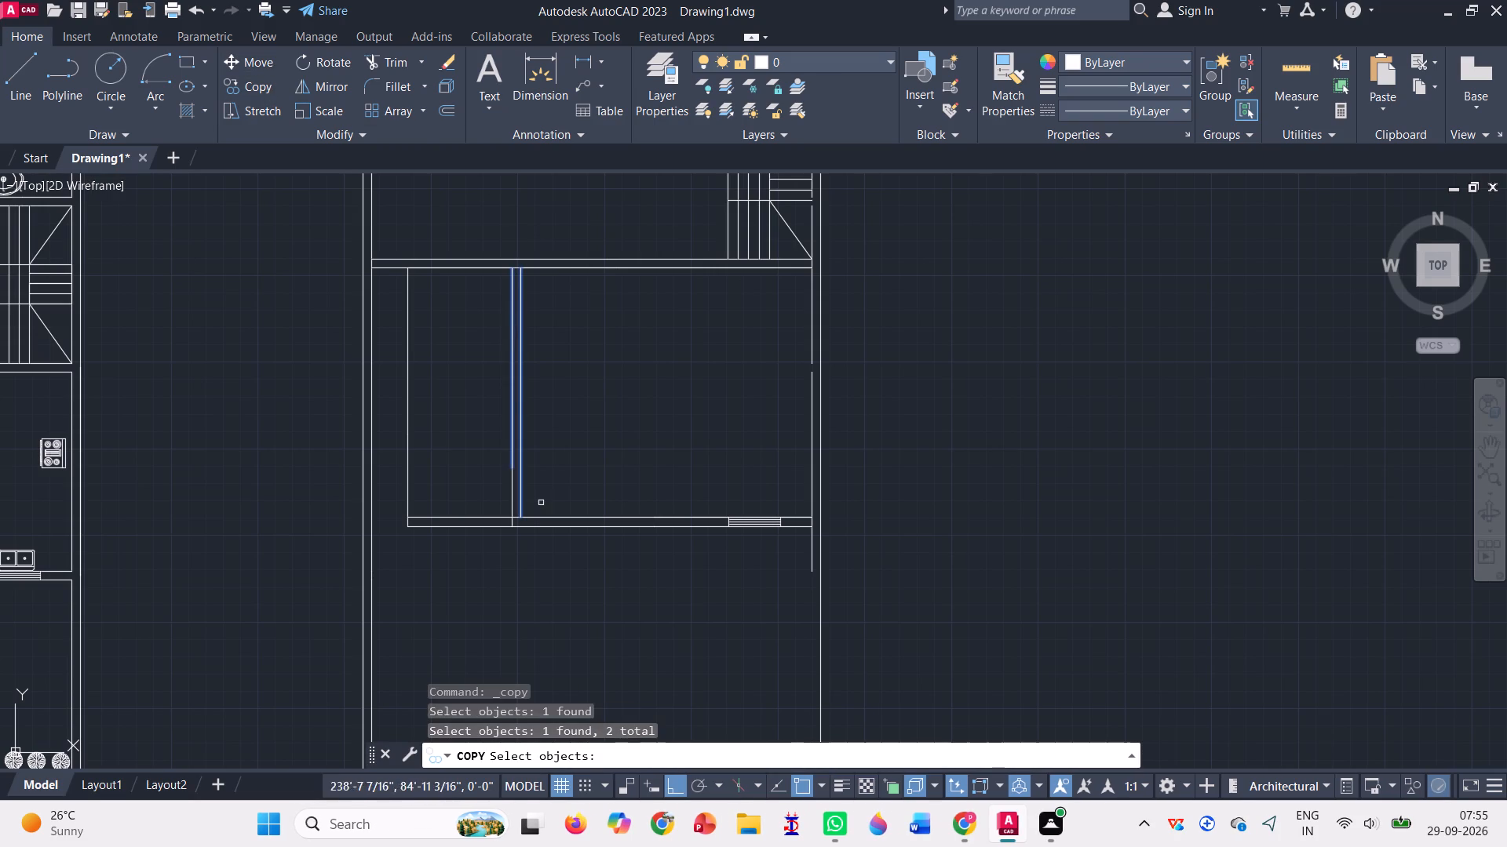
{"action": "left_click", "coordinate": [512, 491]}
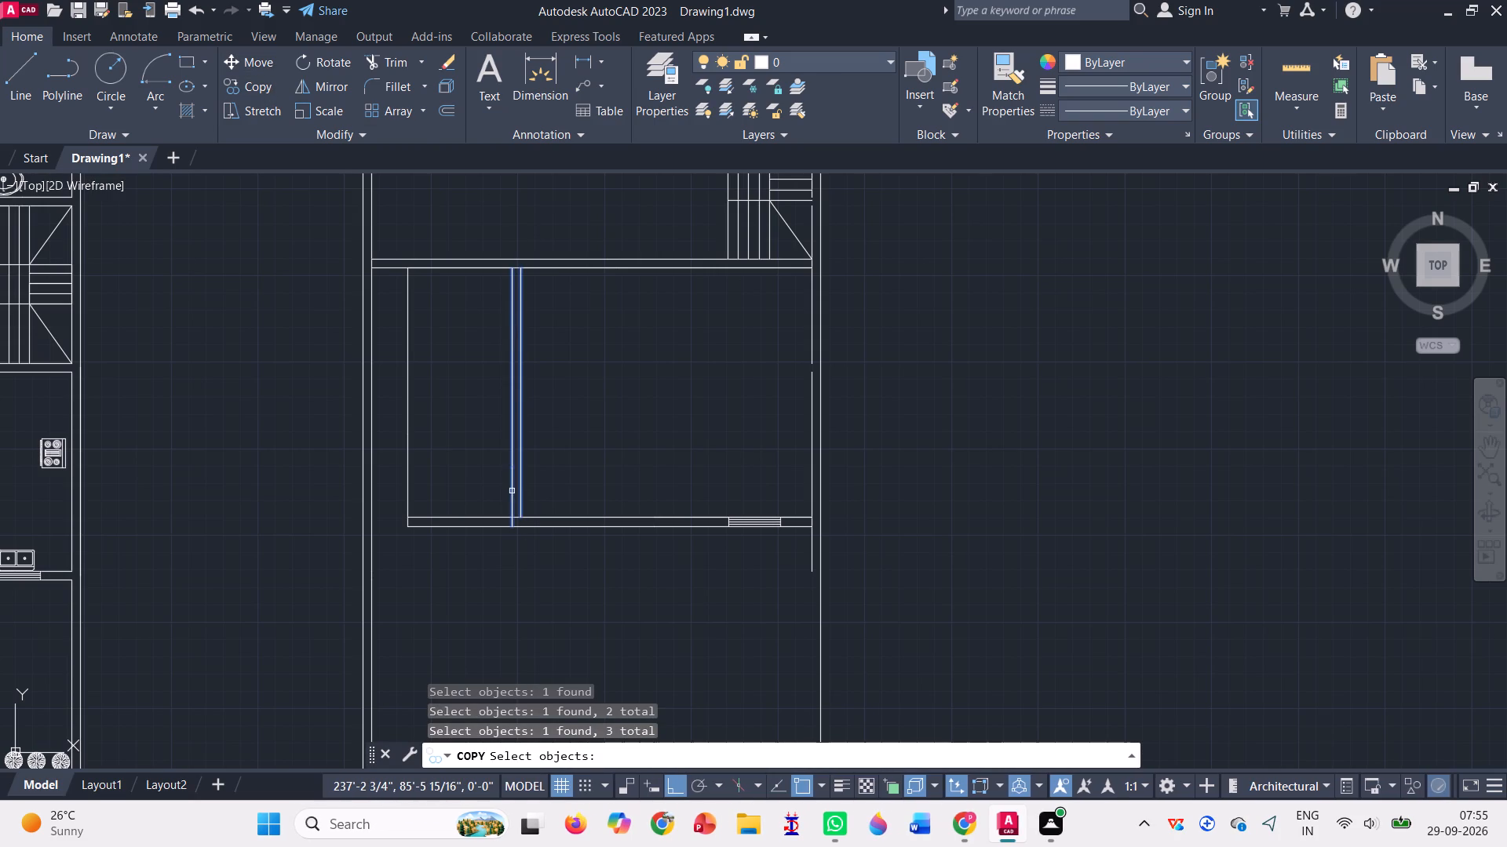
{"action": "key", "text": "Return"}
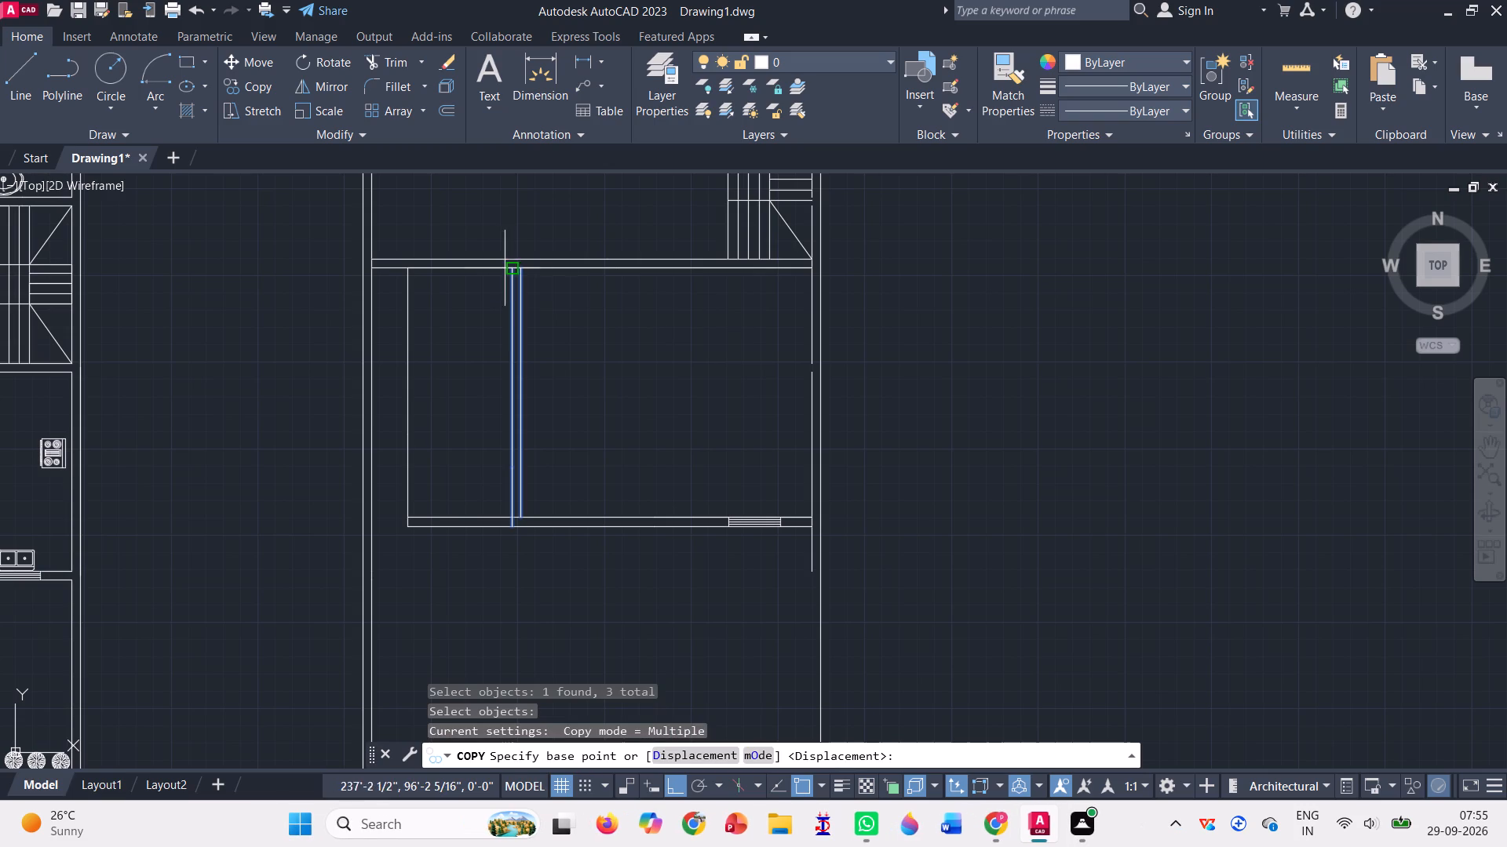
{"action": "scroll", "coordinate": [519, 264], "scroll_direction": "up", "scroll_amount": 1}
{"action": "left_click", "coordinate": [520, 266]}
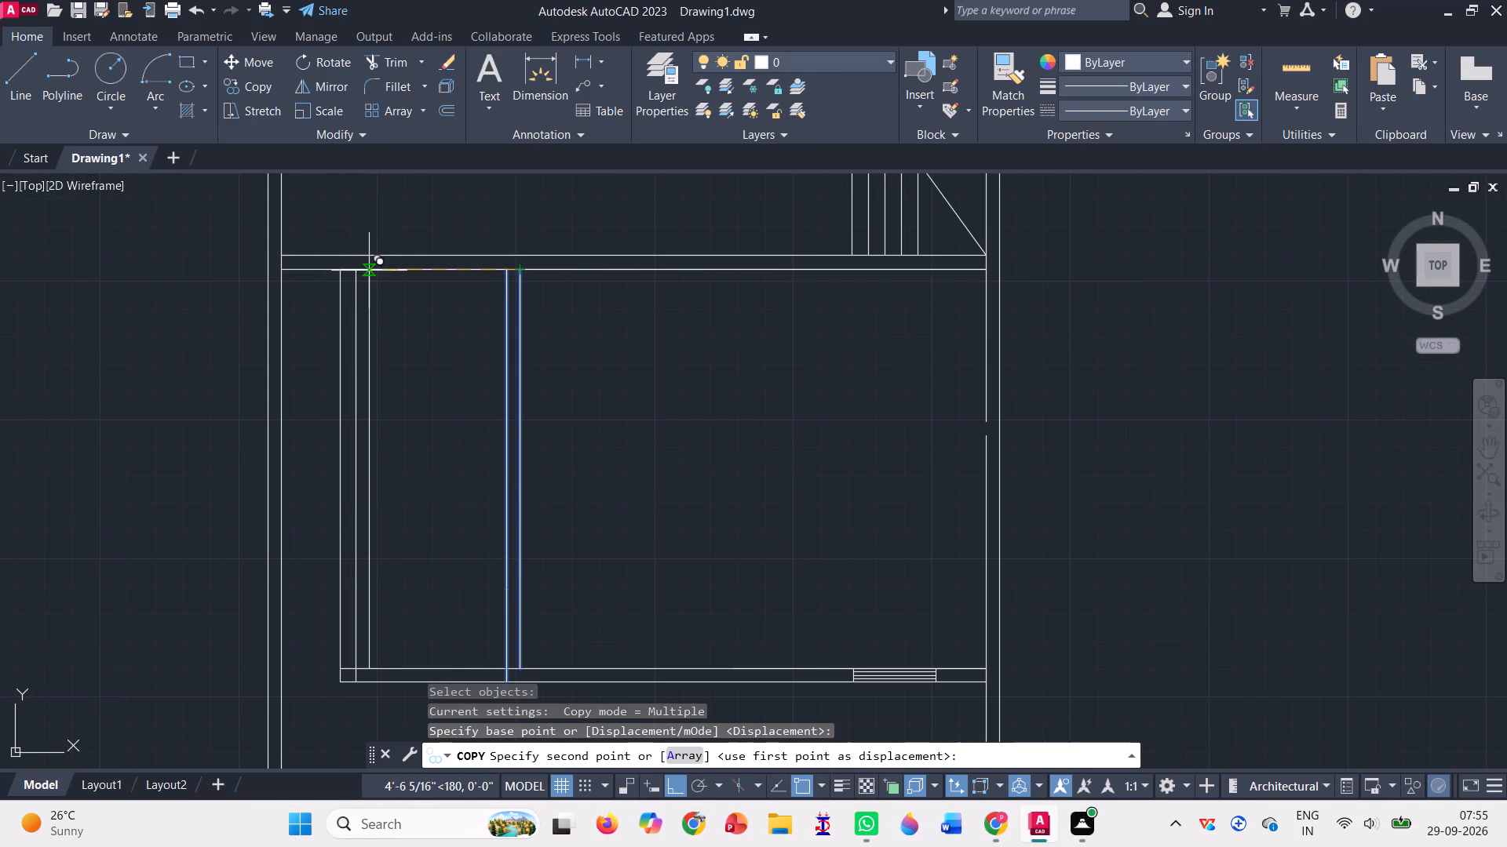
{"action": "scroll", "coordinate": [355, 268], "scroll_direction": "up", "scroll_amount": 2}
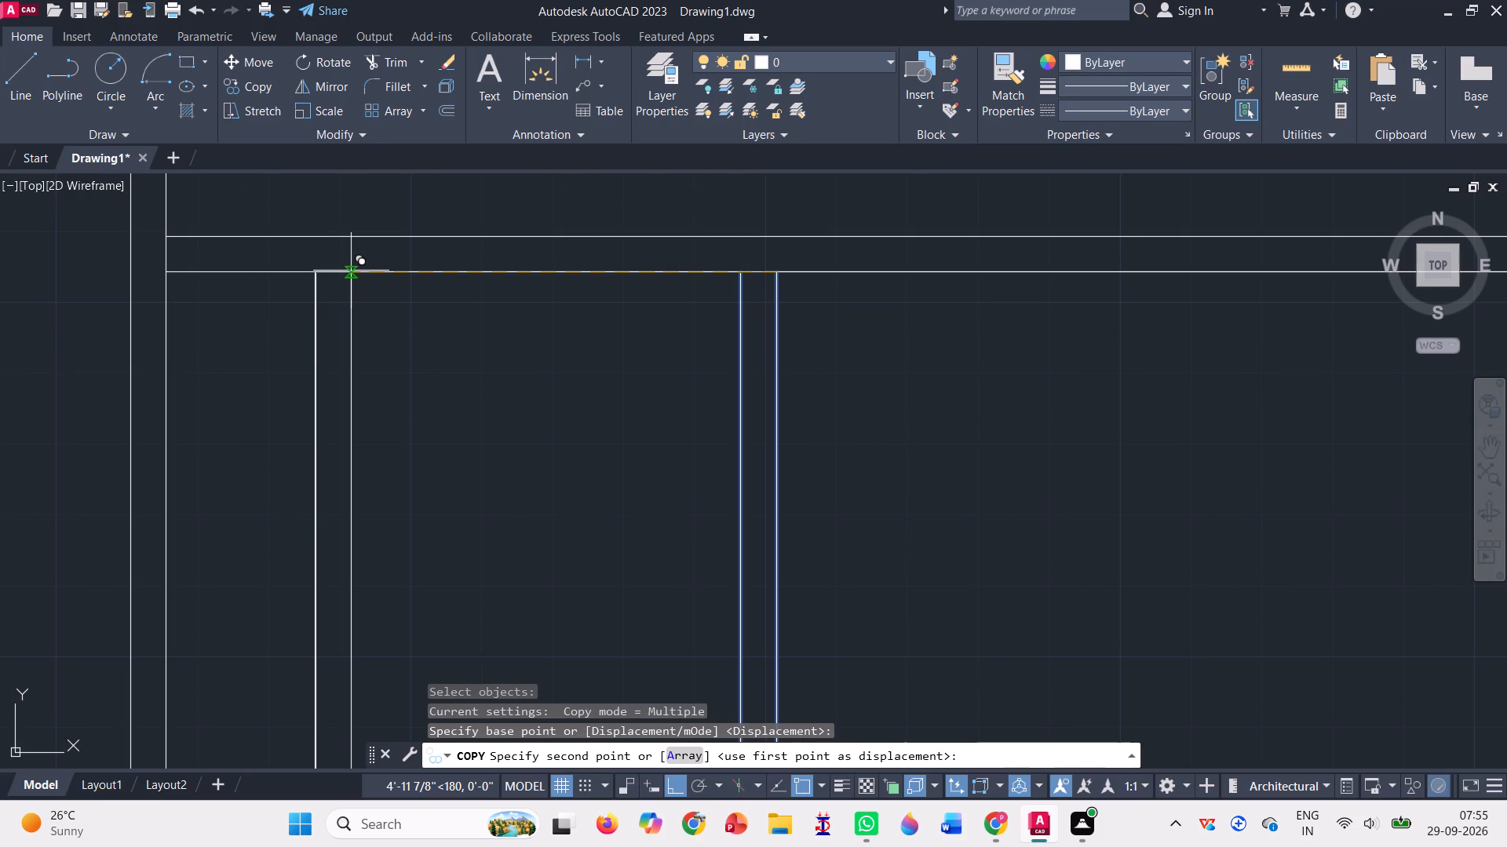
{"action": "left_click", "coordinate": [351, 271]}
{"action": "scroll", "coordinate": [434, 254], "scroll_direction": "down", "scroll_amount": 1}
{"action": "key", "text": "Escape"}
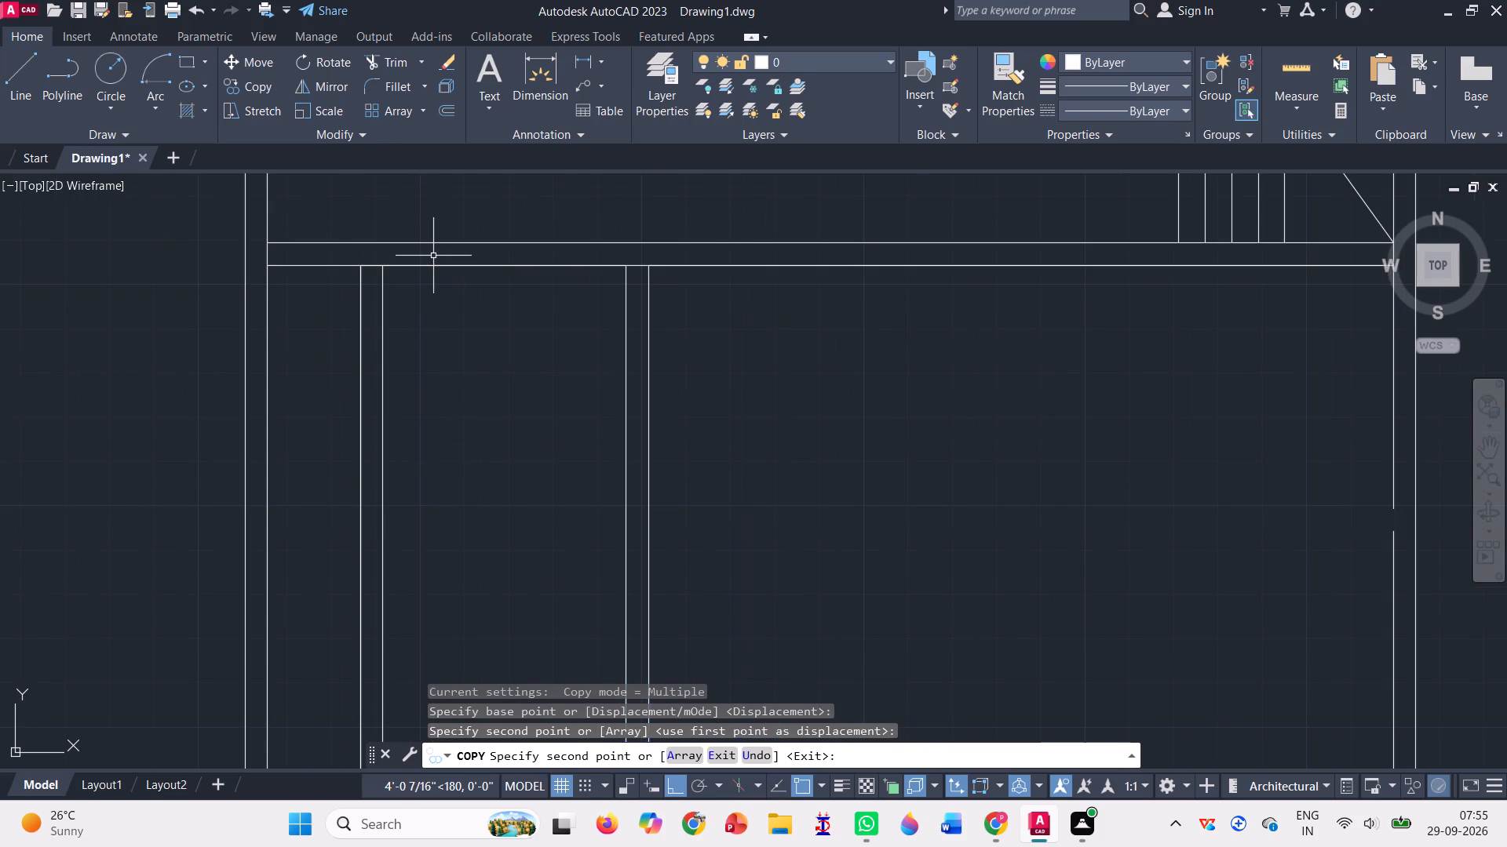
Erase the duplicate line overlapping the outer face of the adjoining space's west wall.
{"action": "scroll", "coordinate": [377, 343], "scroll_direction": "up", "scroll_amount": 3}
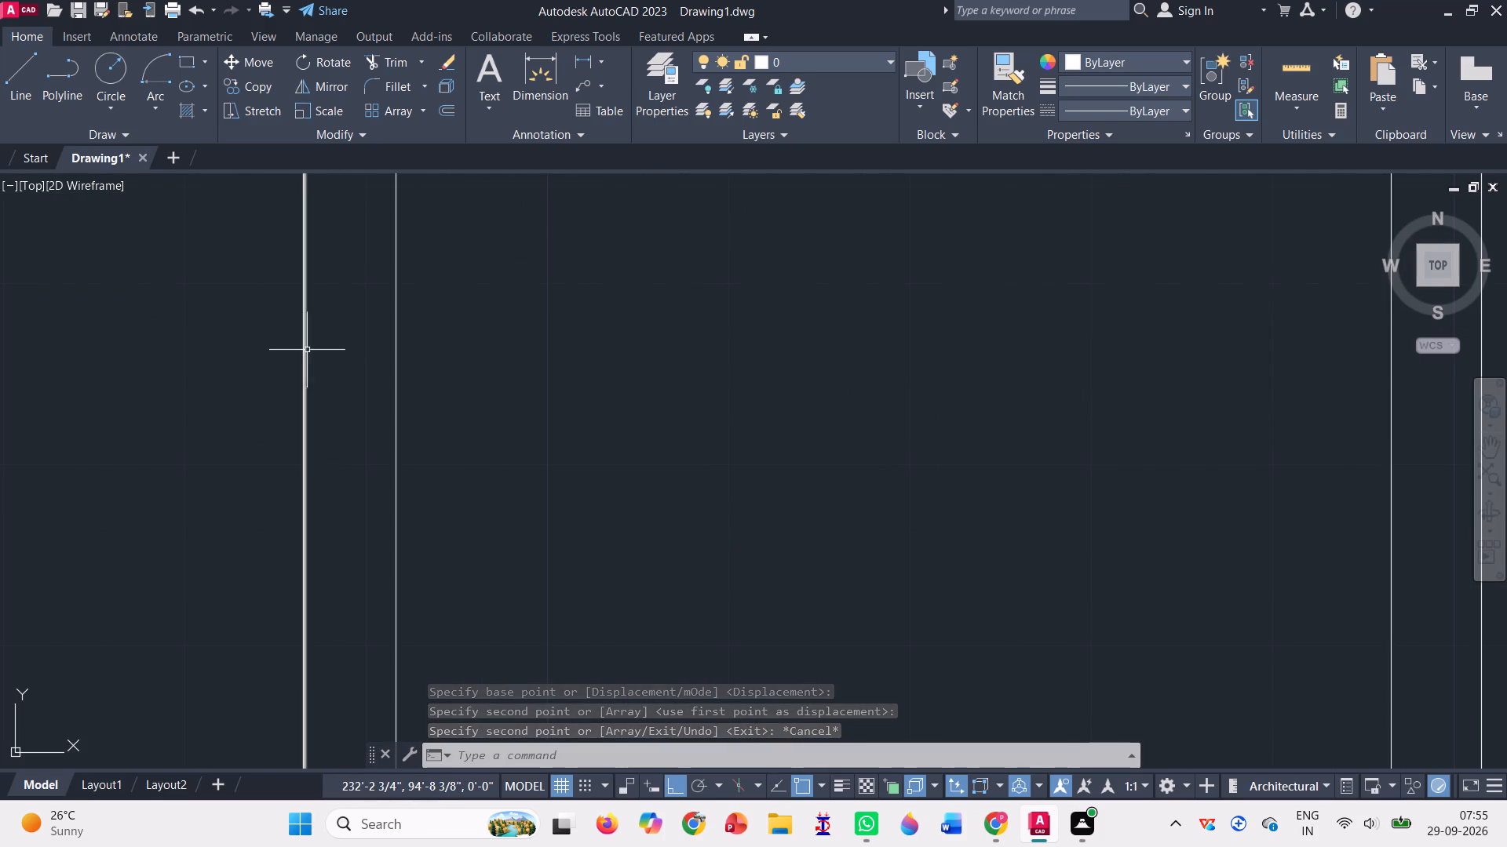
{"action": "left_click", "coordinate": [305, 351]}
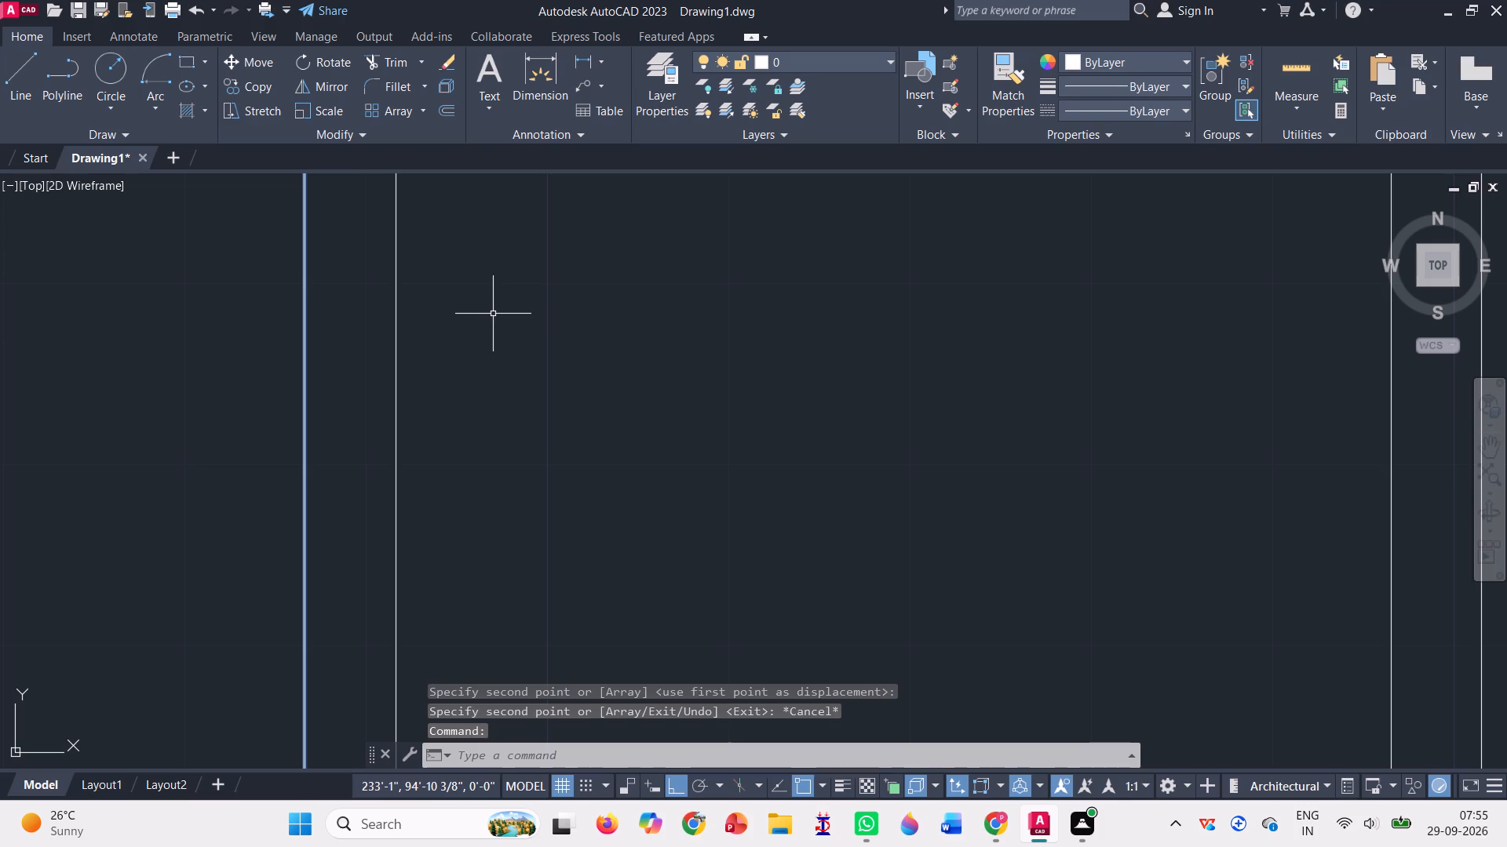
{"action": "key", "text": "Delete"}
Trim the lines crossing inside the junction where the wall between the two rooms meets the south wall.
{"action": "scroll", "coordinate": [494, 311], "scroll_direction": "down", "scroll_amount": 4}
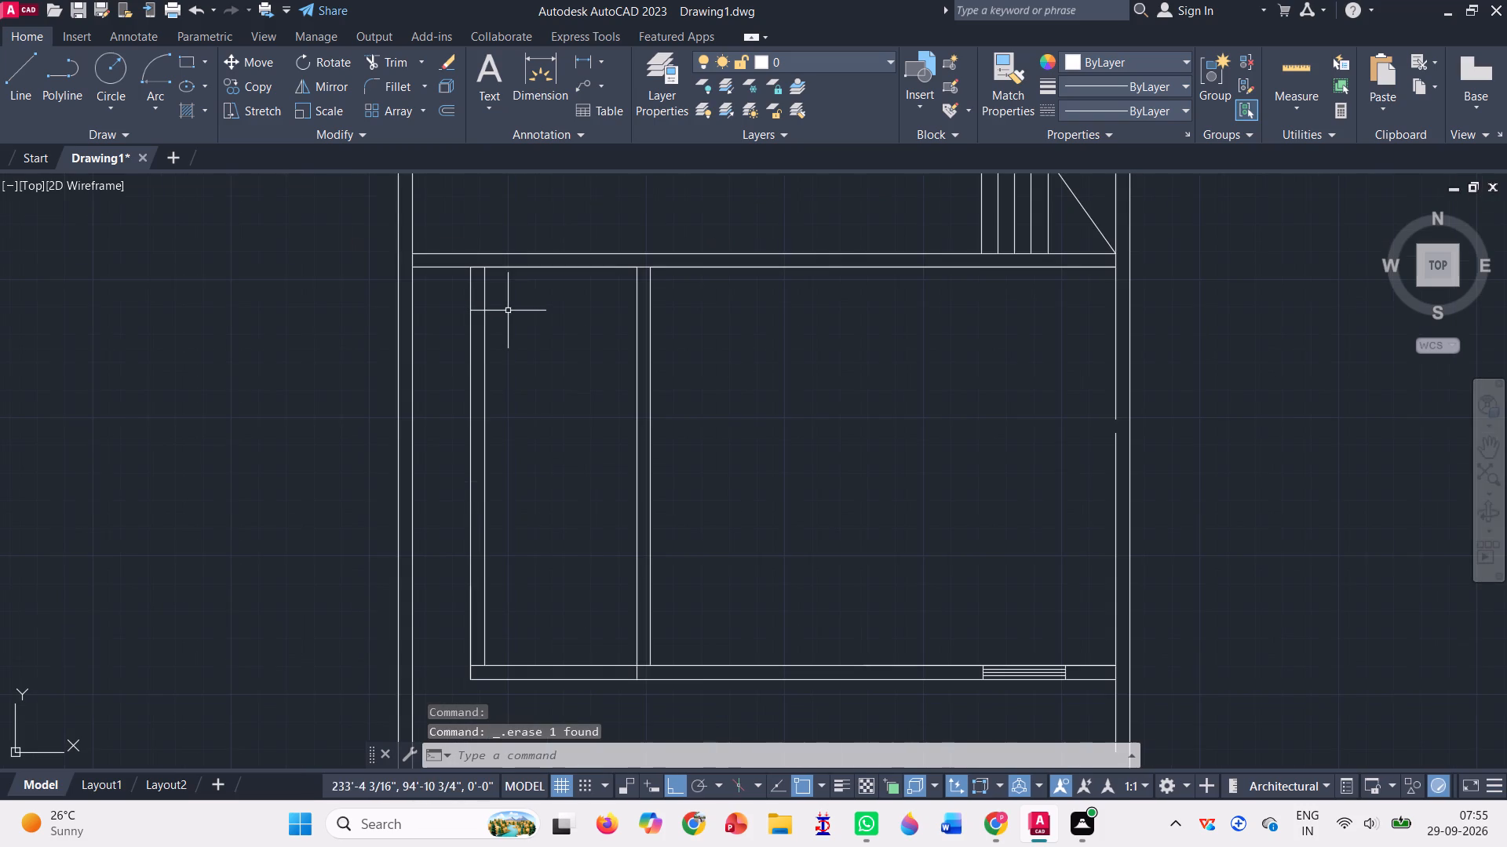
{"action": "left_click", "coordinate": [373, 61]}
{"action": "scroll", "coordinate": [660, 720], "scroll_direction": "up", "scroll_amount": 1}
{"action": "scroll", "coordinate": [636, 636], "scroll_direction": "up", "scroll_amount": 3}
{"action": "left_click_drag", "start_coordinate": [621, 591], "coordinate": [600, 614]}
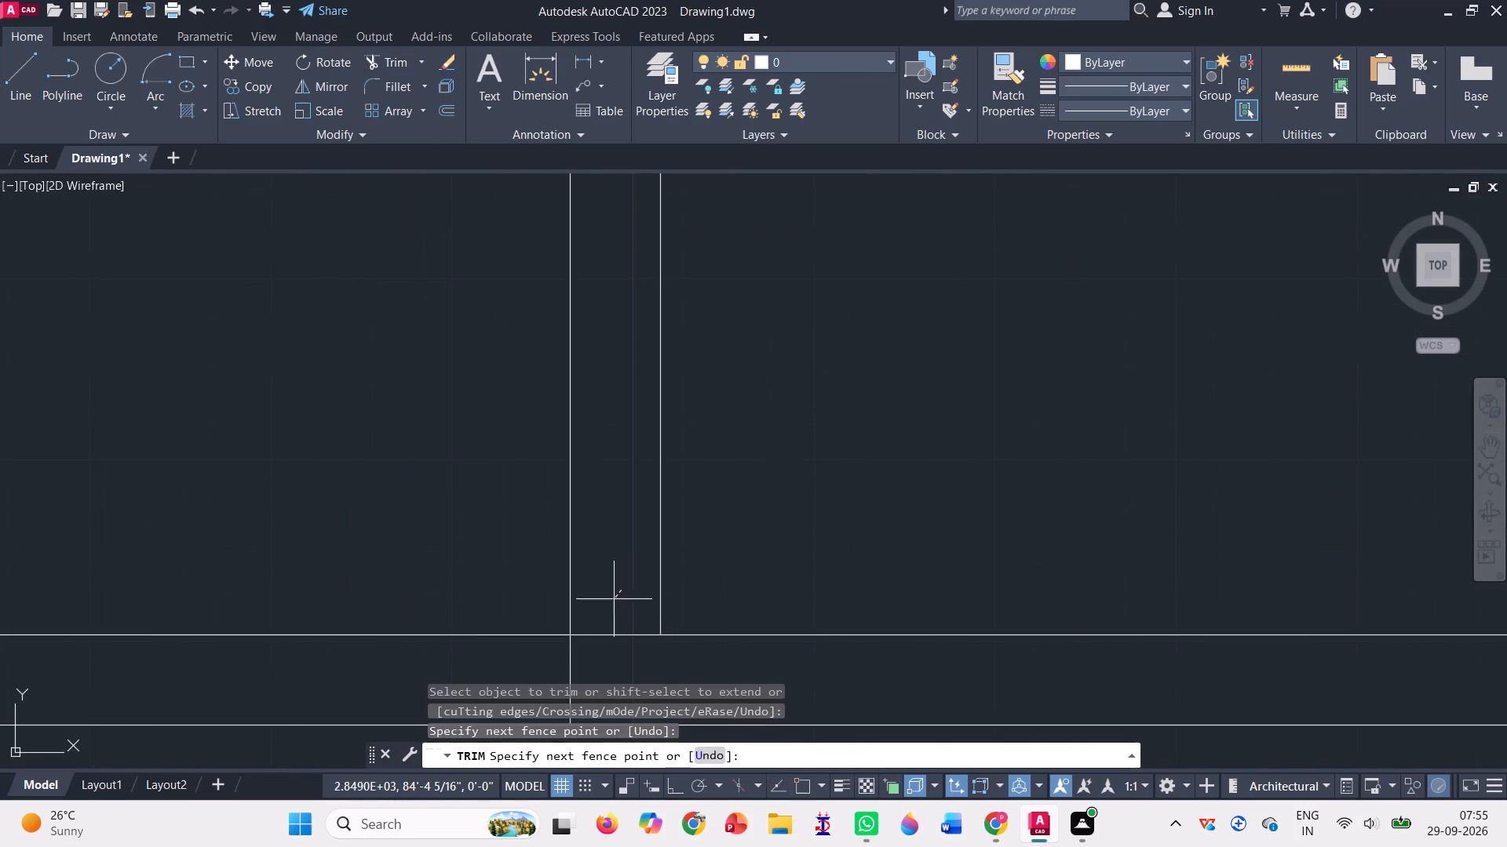
{"action": "left_click_drag", "start_coordinate": [600, 614], "coordinate": [538, 668]}
{"action": "scroll", "coordinate": [595, 617], "scroll_direction": "down", "scroll_amount": 3}
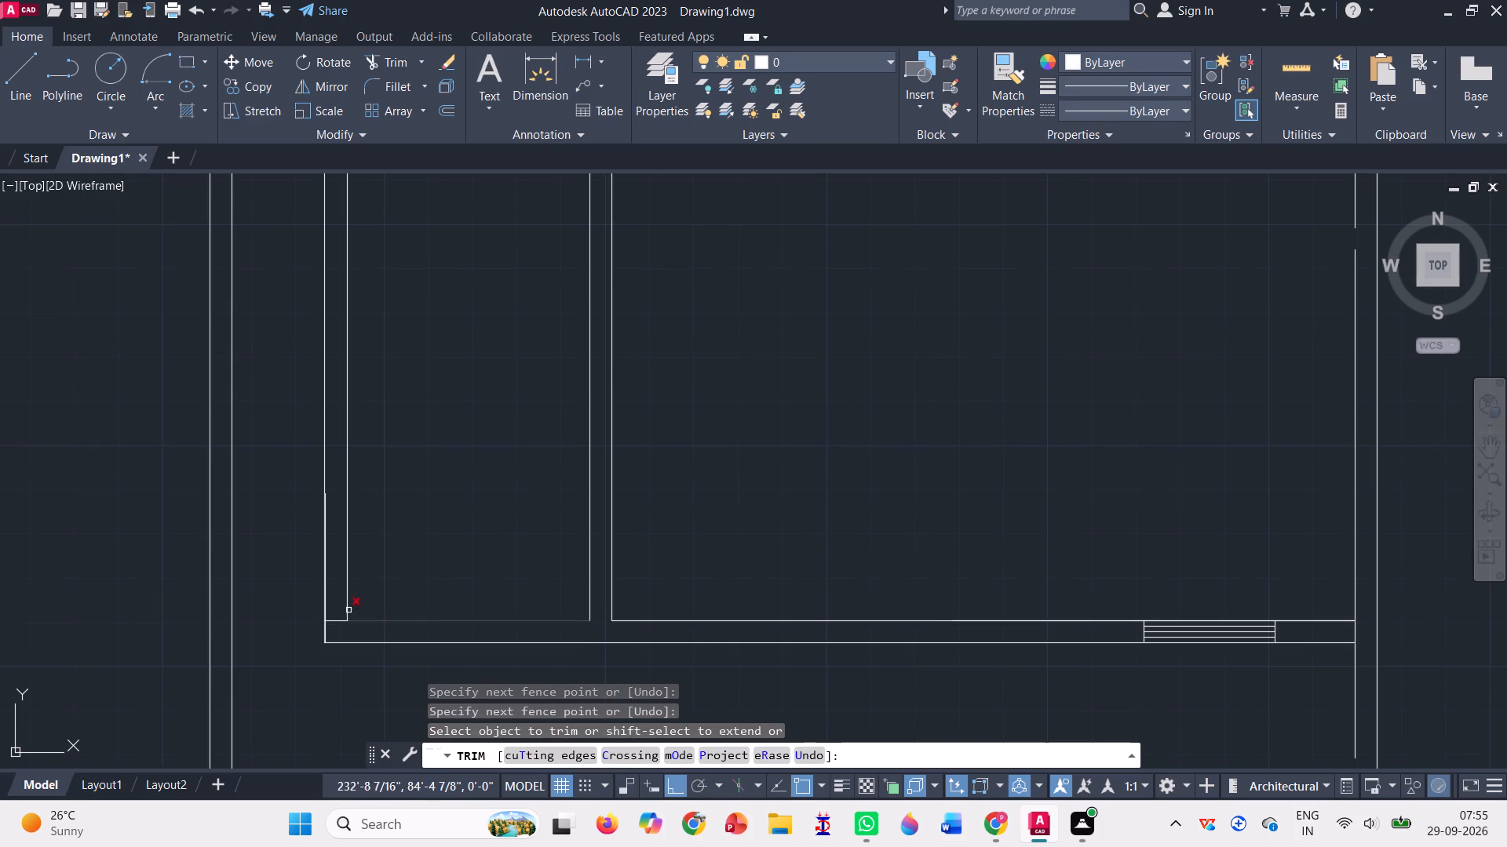
Trim the south wall's inner line where it crosses the west wall's thickness at the adjoining space's southwest corner.
{"action": "scroll", "coordinate": [347, 605], "scroll_direction": "up", "scroll_amount": 1}
{"action": "scroll", "coordinate": [289, 667], "scroll_direction": "up", "scroll_amount": 2}
{"action": "left_click_drag", "start_coordinate": [383, 609], "coordinate": [390, 598]}
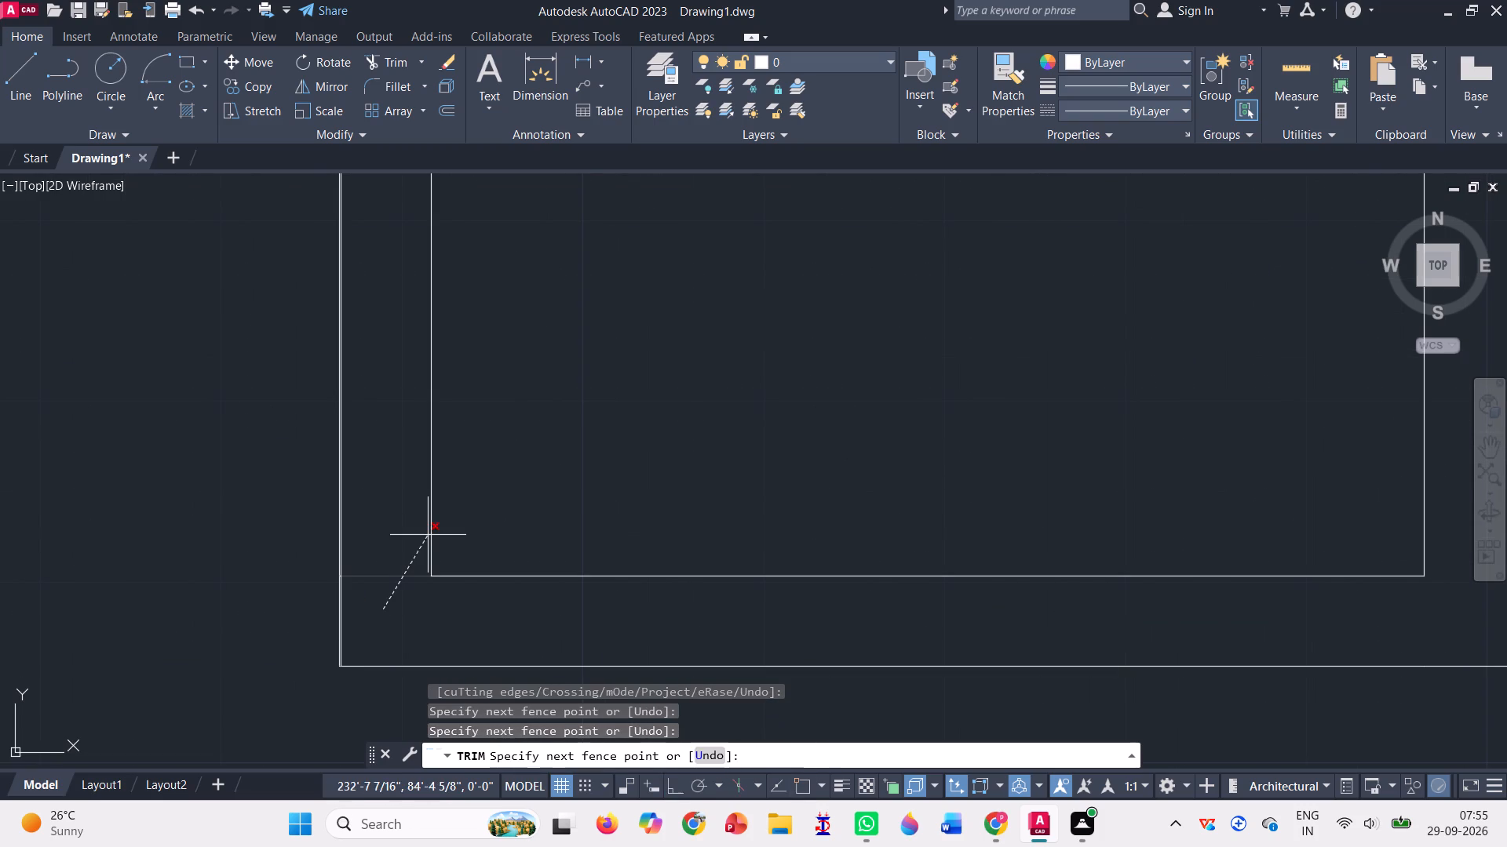
{"action": "left_click", "coordinate": [388, 508]}
Trim away the leftover duplicate line pieces and tiny stub beside the west wall's outer face near the southwest corner.
{"action": "scroll", "coordinate": [337, 619], "scroll_direction": "up", "scroll_amount": 1}
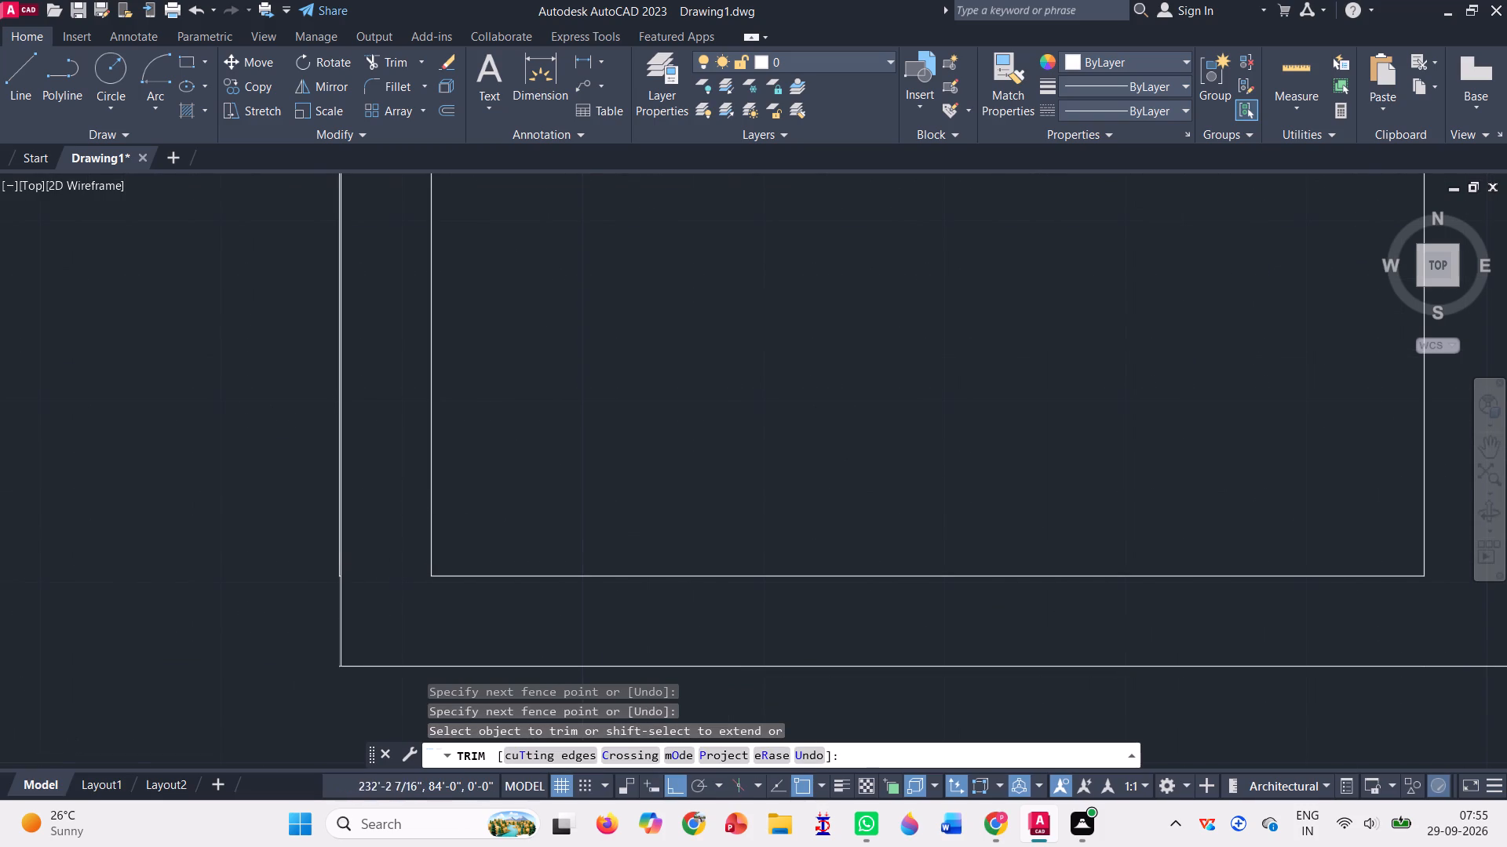
{"action": "scroll", "coordinate": [337, 619], "scroll_direction": "up", "scroll_amount": 2}
{"action": "scroll", "coordinate": [356, 443], "scroll_direction": "up", "scroll_amount": 1}
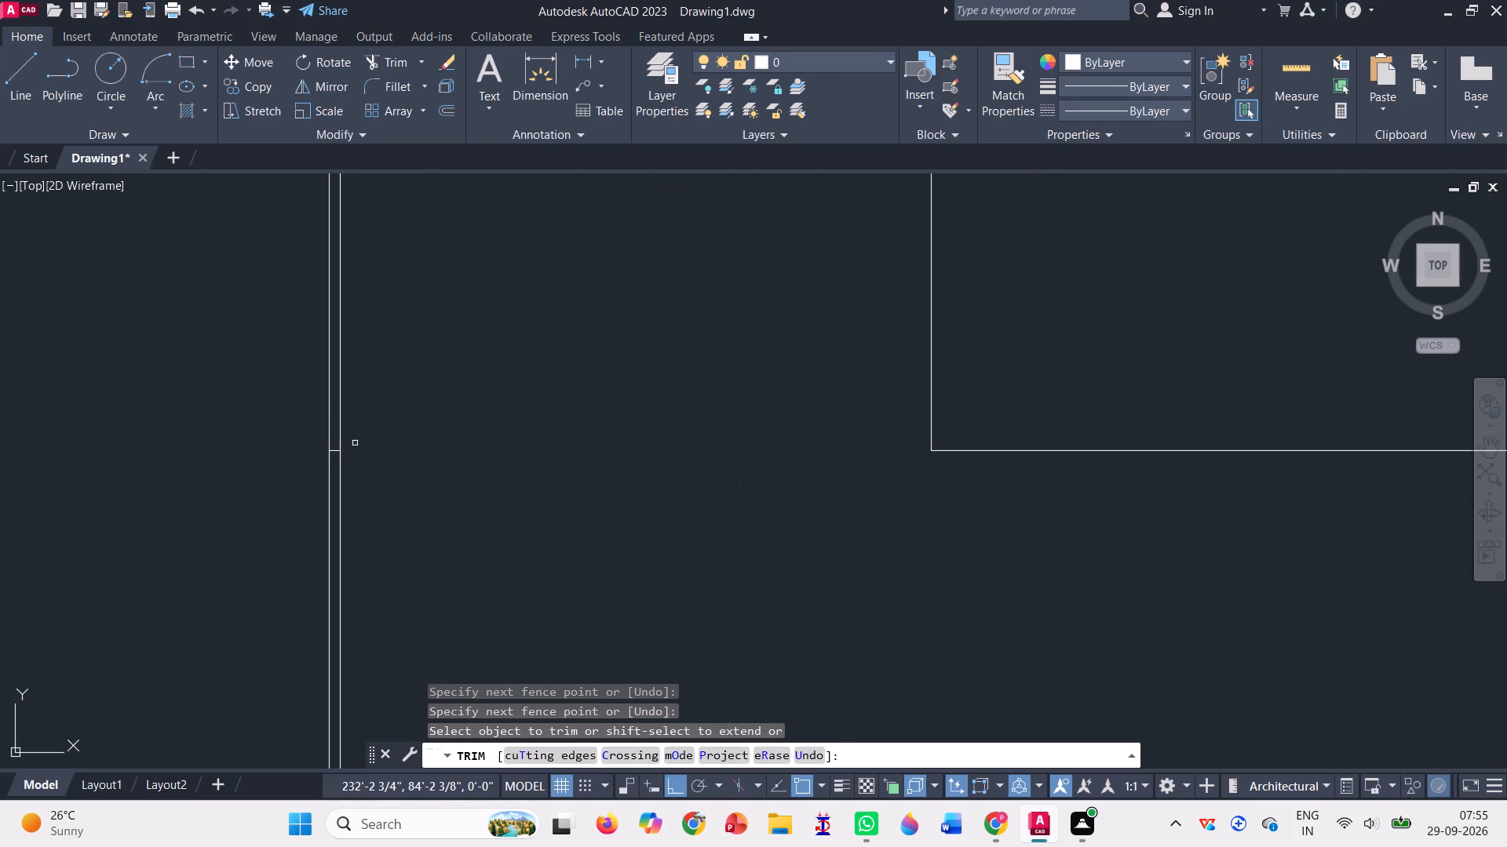
{"action": "left_click", "coordinate": [339, 450]}
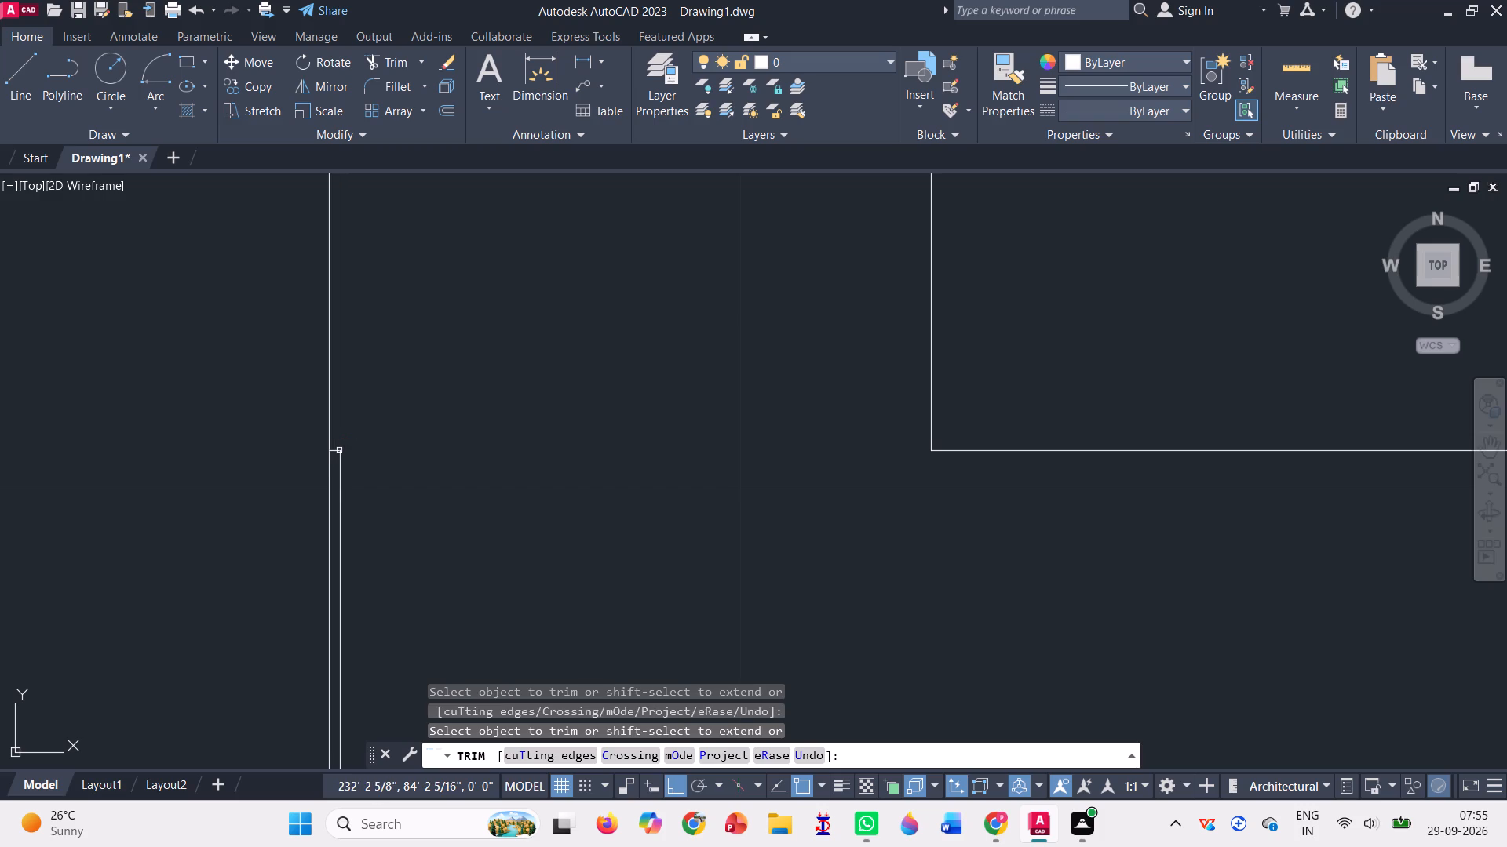
{"action": "left_click", "coordinate": [339, 450]}
{"action": "left_click", "coordinate": [341, 448]}
{"action": "scroll", "coordinate": [452, 451], "scroll_direction": "down", "scroll_amount": 6}
{"action": "scroll", "coordinate": [363, 511], "scroll_direction": "down", "scroll_amount": 1}
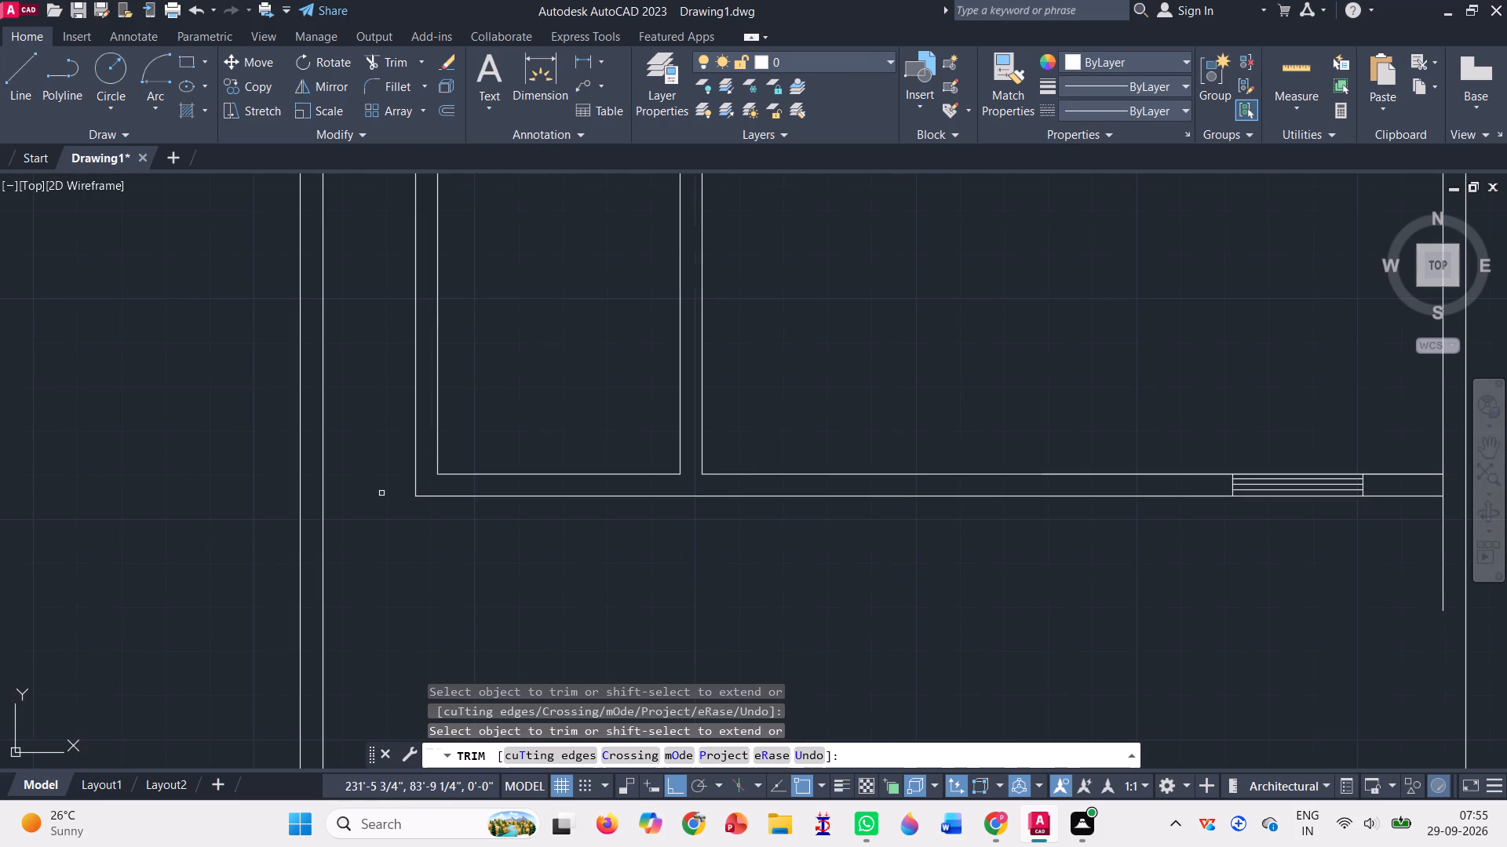
{"action": "scroll", "coordinate": [381, 493], "scroll_direction": "down", "scroll_amount": 2}
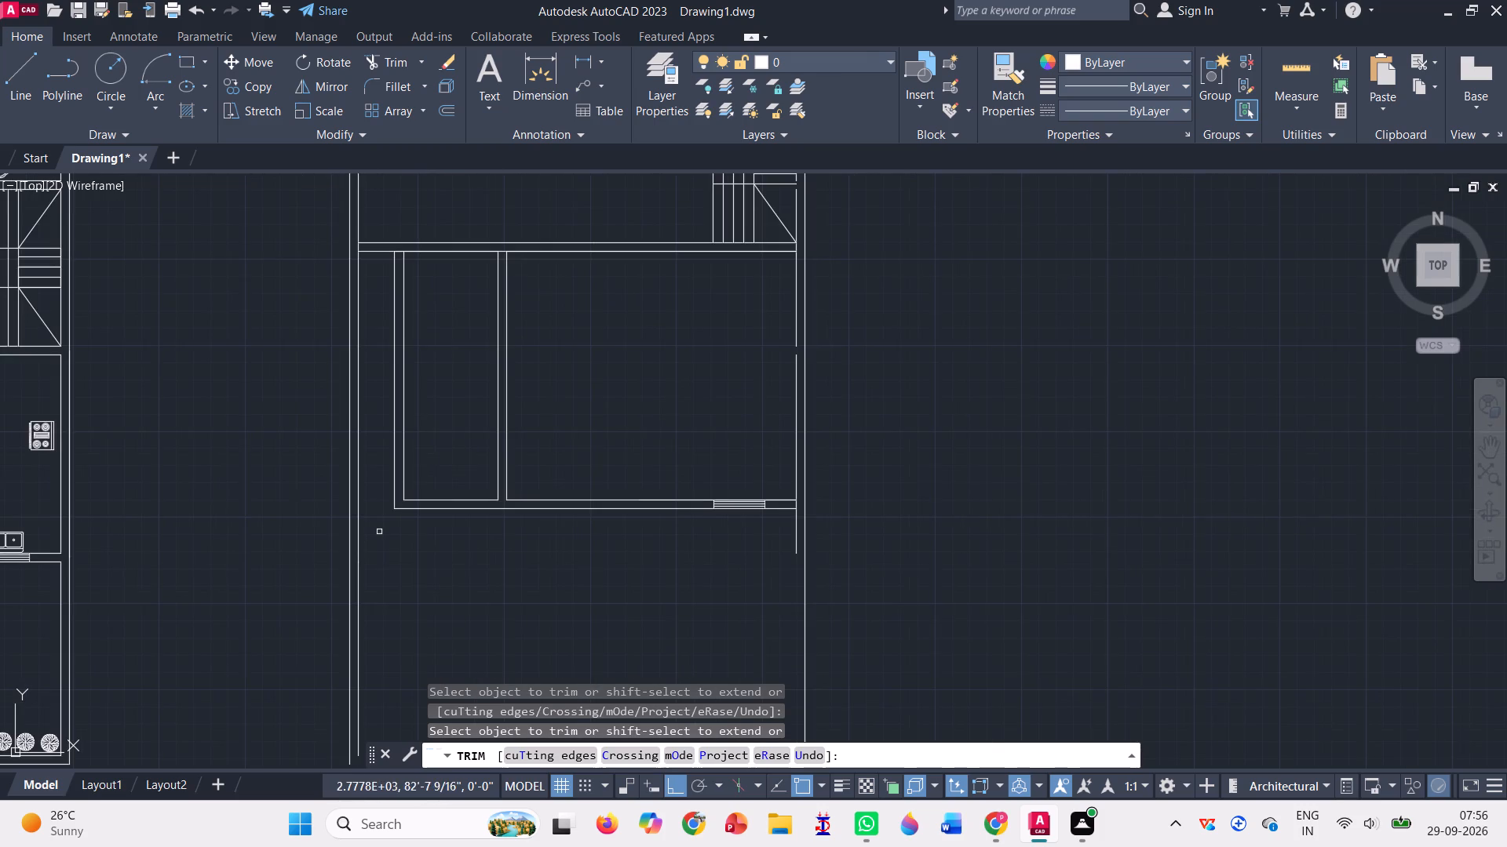
{"action": "scroll", "coordinate": [428, 229], "scroll_direction": "up", "scroll_amount": 2}
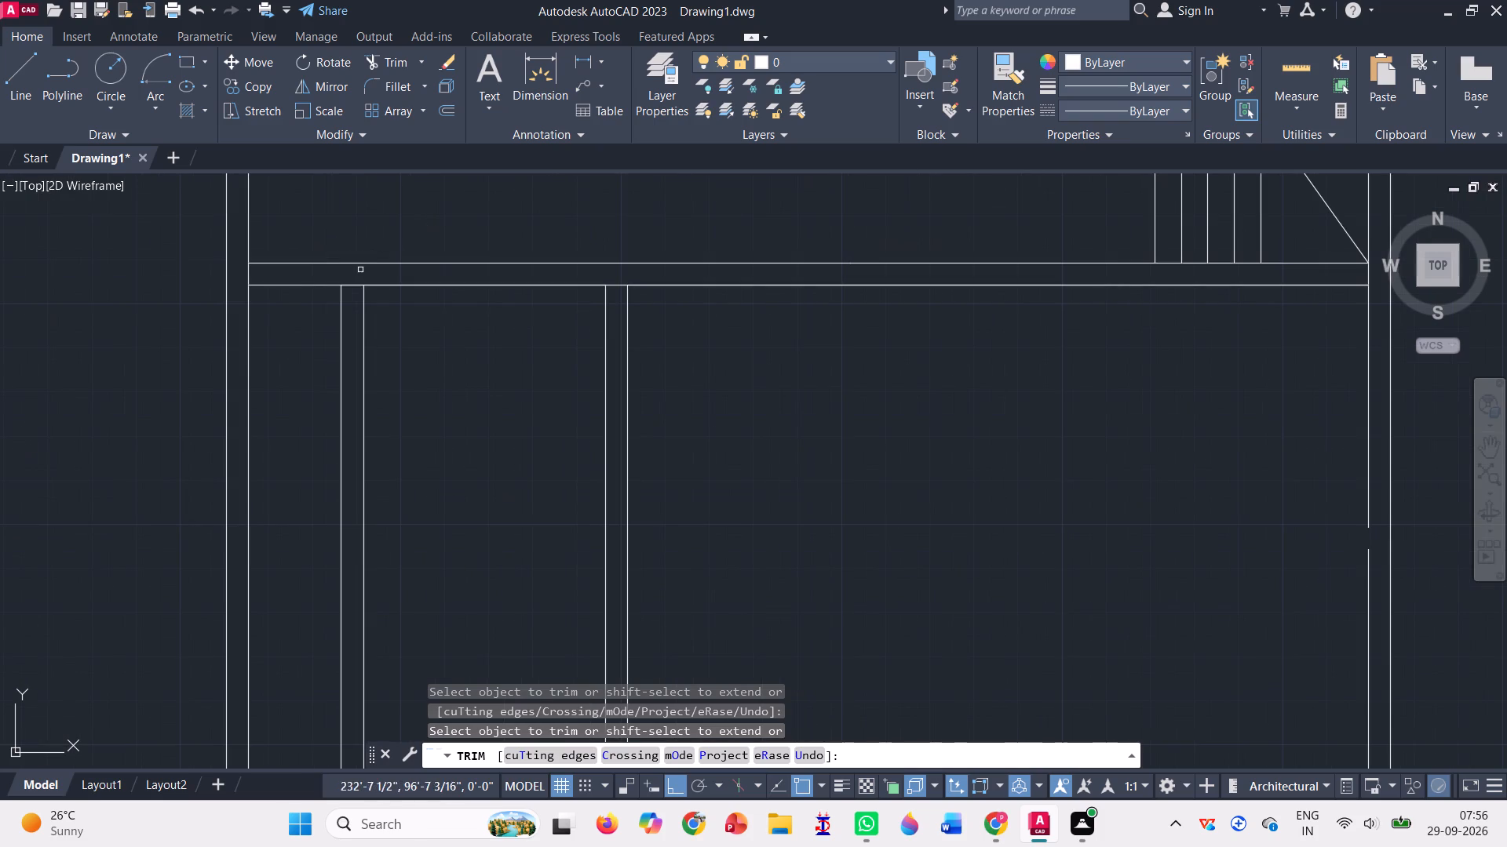
Trim the lines crossing the junctions where the wall below the stairs meets the adjoining space's west wall, the outer west wall and the dividing wall.
{"action": "scroll", "coordinate": [358, 275], "scroll_direction": "up", "scroll_amount": 3}
{"action": "left_click", "coordinate": [334, 297]}
{"action": "left_click", "coordinate": [303, 377]}
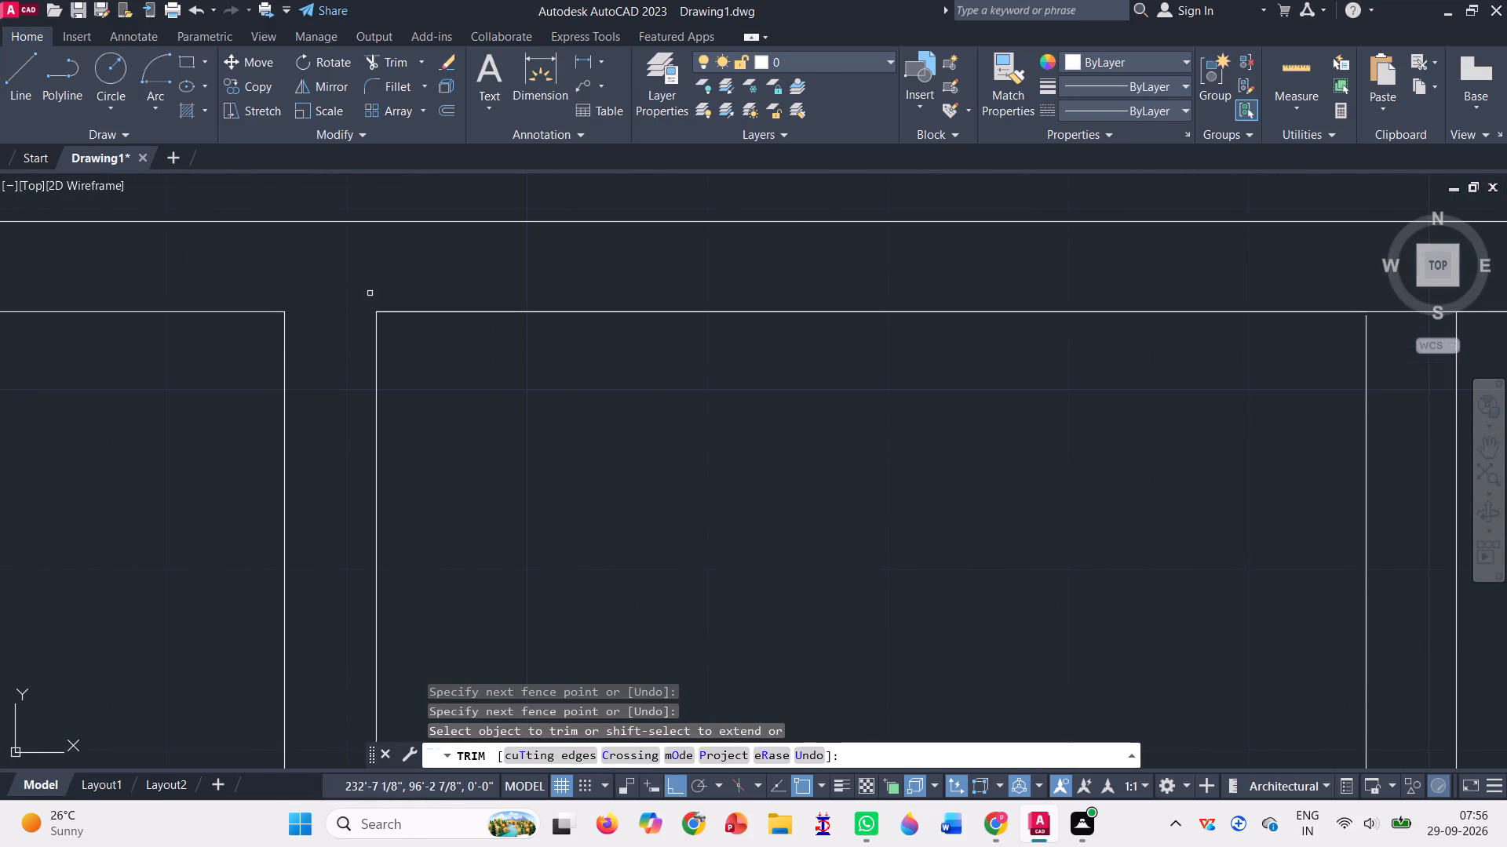
{"action": "scroll", "coordinate": [370, 288], "scroll_direction": "down", "scroll_amount": 2}
{"action": "left_click", "coordinate": [177, 289]}
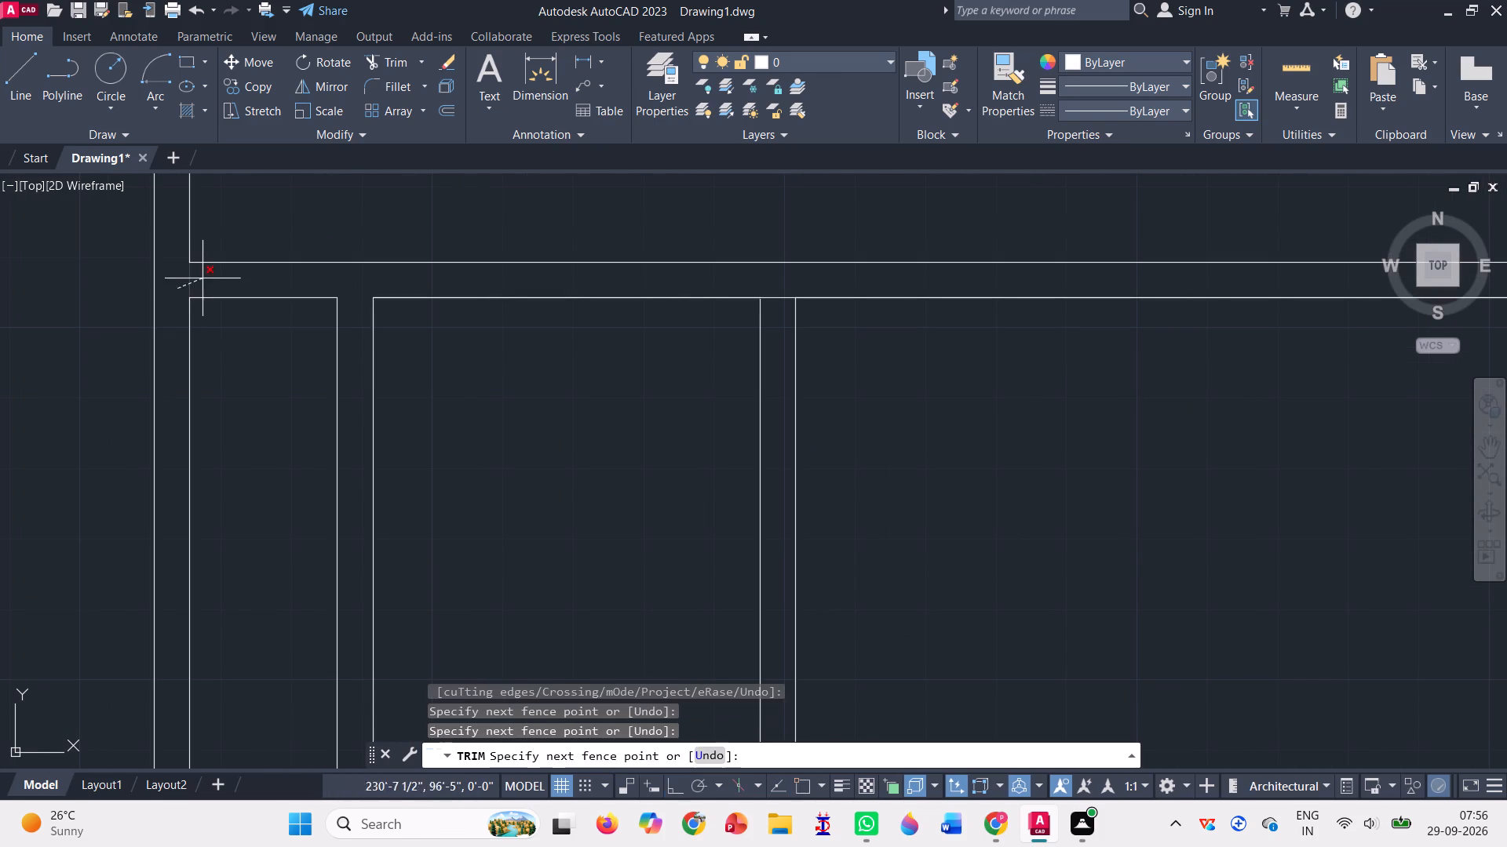
{"action": "left_click", "coordinate": [205, 280]}
{"action": "left_click", "coordinate": [771, 290]}
{"action": "left_click", "coordinate": [769, 315]}
{"action": "scroll", "coordinate": [785, 324], "scroll_direction": "down", "scroll_amount": 3}
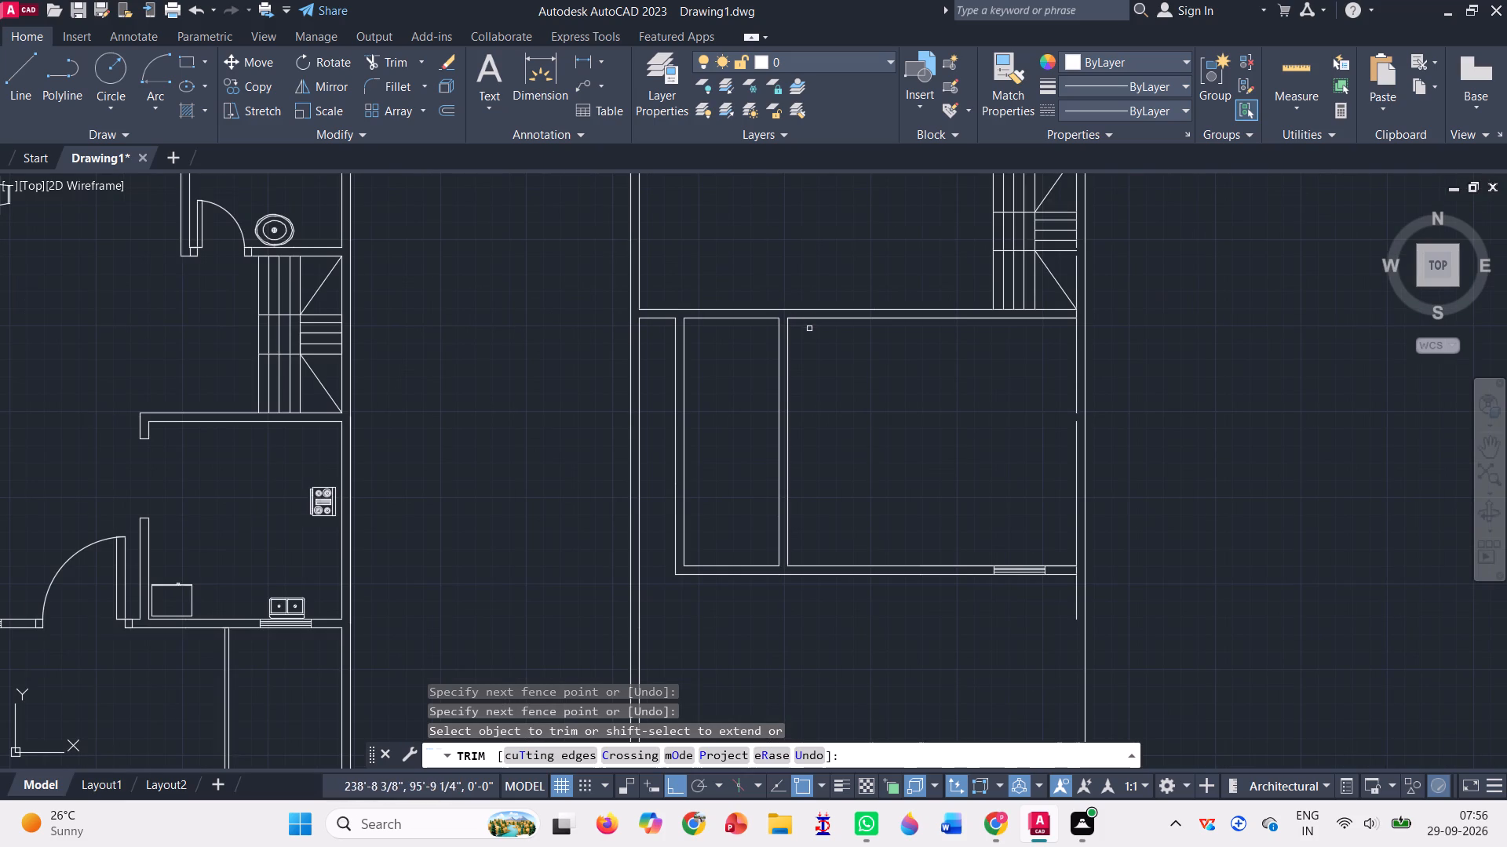
Trim the leftover stub and the east wall's inner line within the thickness of the wall above the stairs.
{"action": "scroll", "coordinate": [863, 402], "scroll_direction": "down", "scroll_amount": 2}
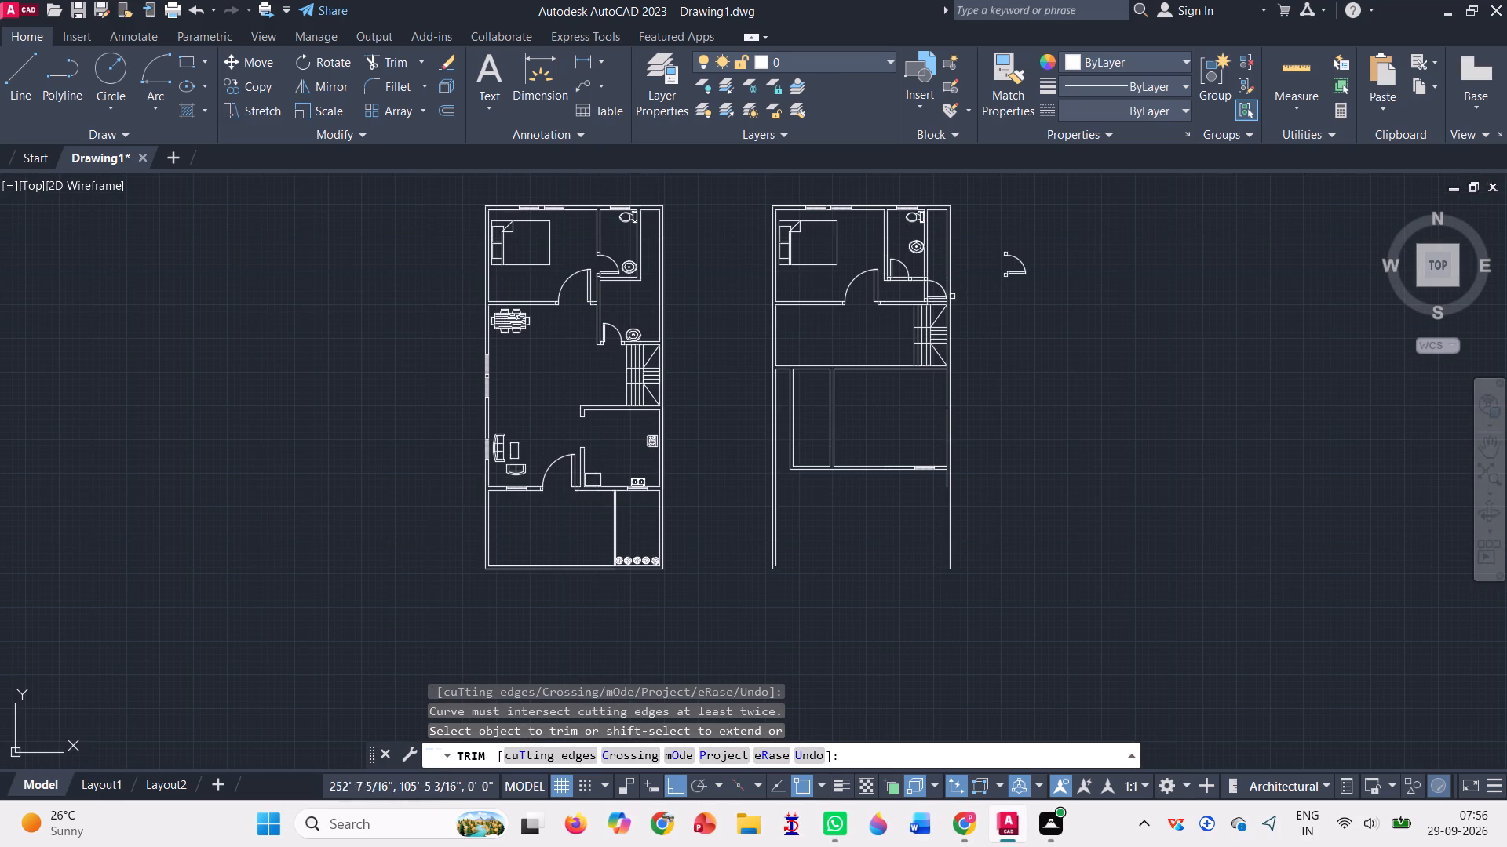
{"action": "scroll", "coordinate": [938, 307], "scroll_direction": "up", "scroll_amount": 6}
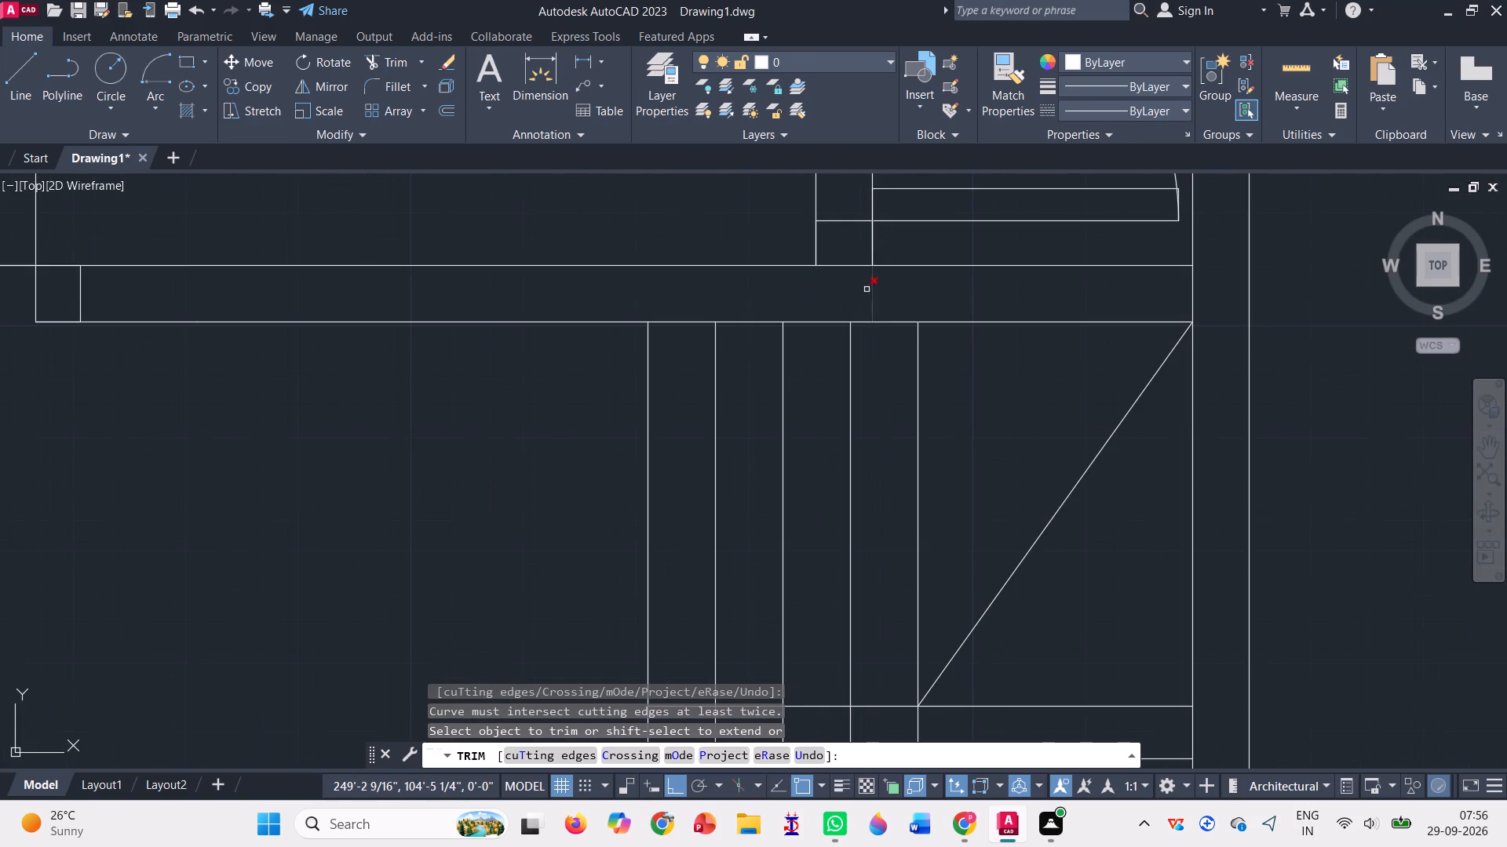
{"action": "left_click", "coordinate": [819, 279]}
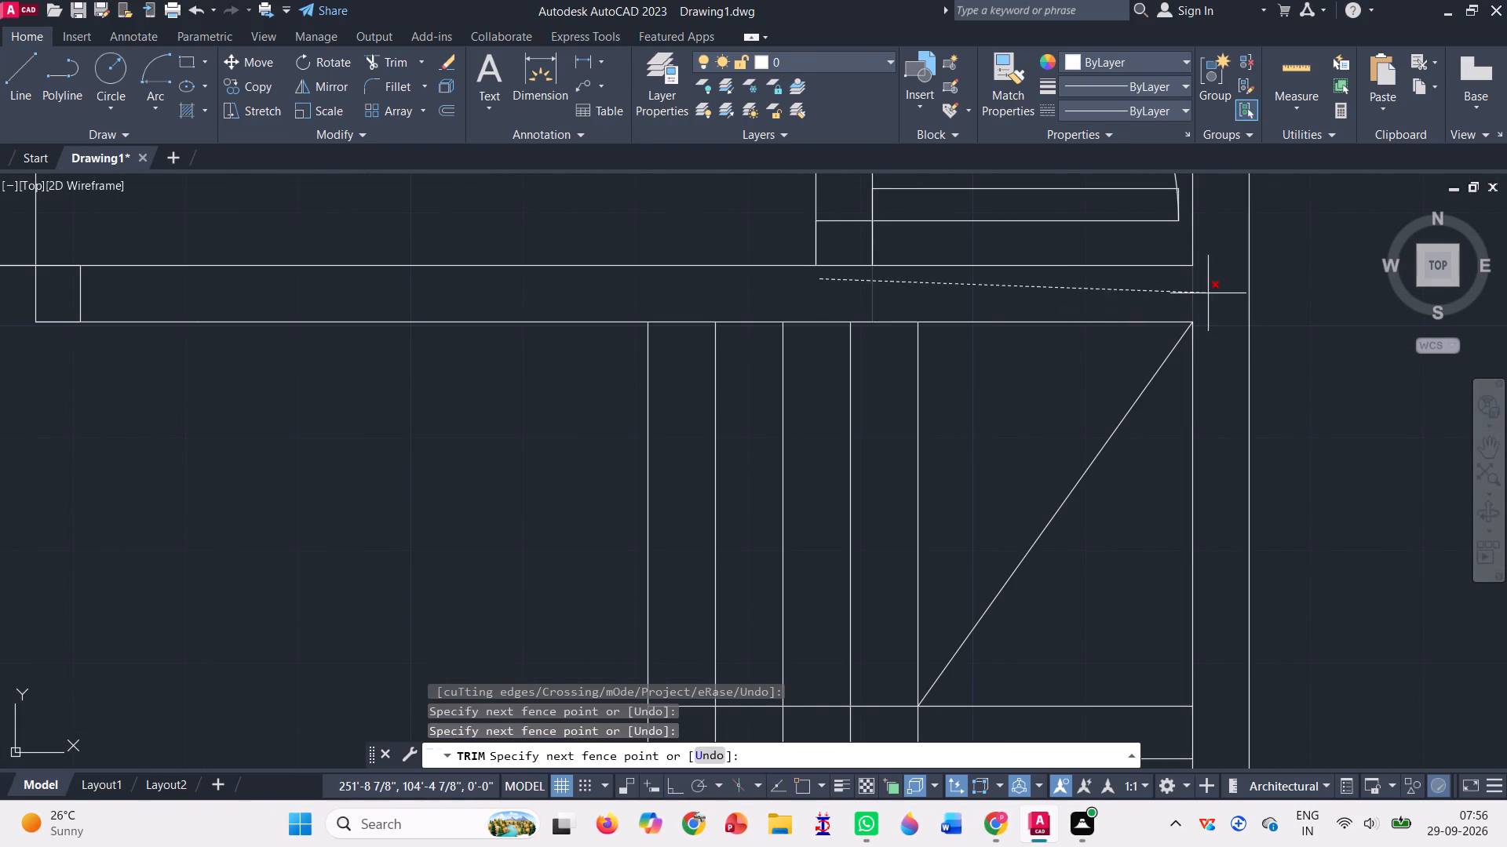
{"action": "left_click", "coordinate": [1208, 292]}
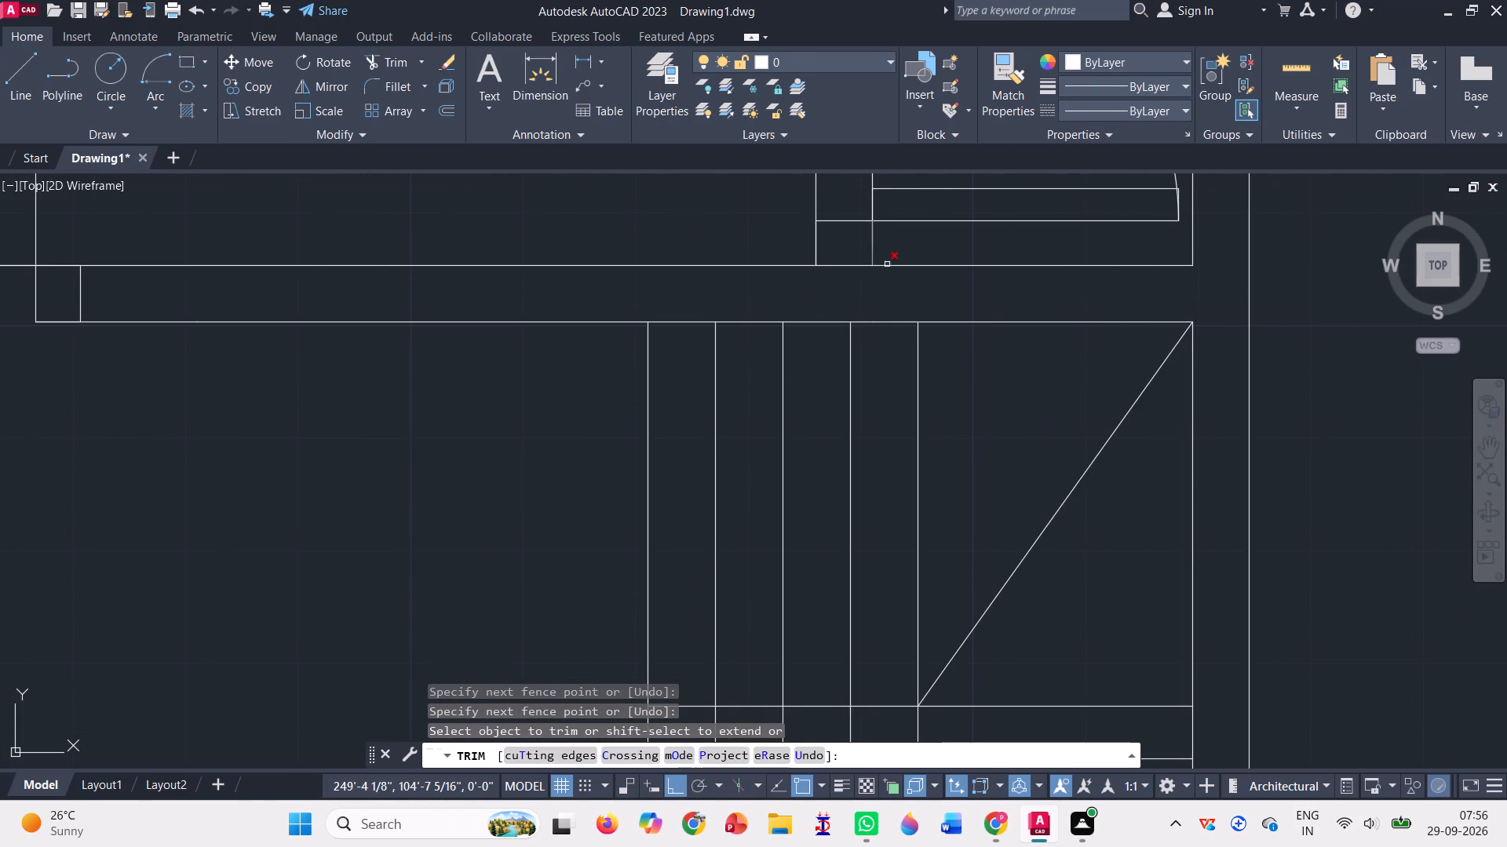
{"action": "scroll", "coordinate": [887, 264], "scroll_direction": "down", "scroll_amount": 5}
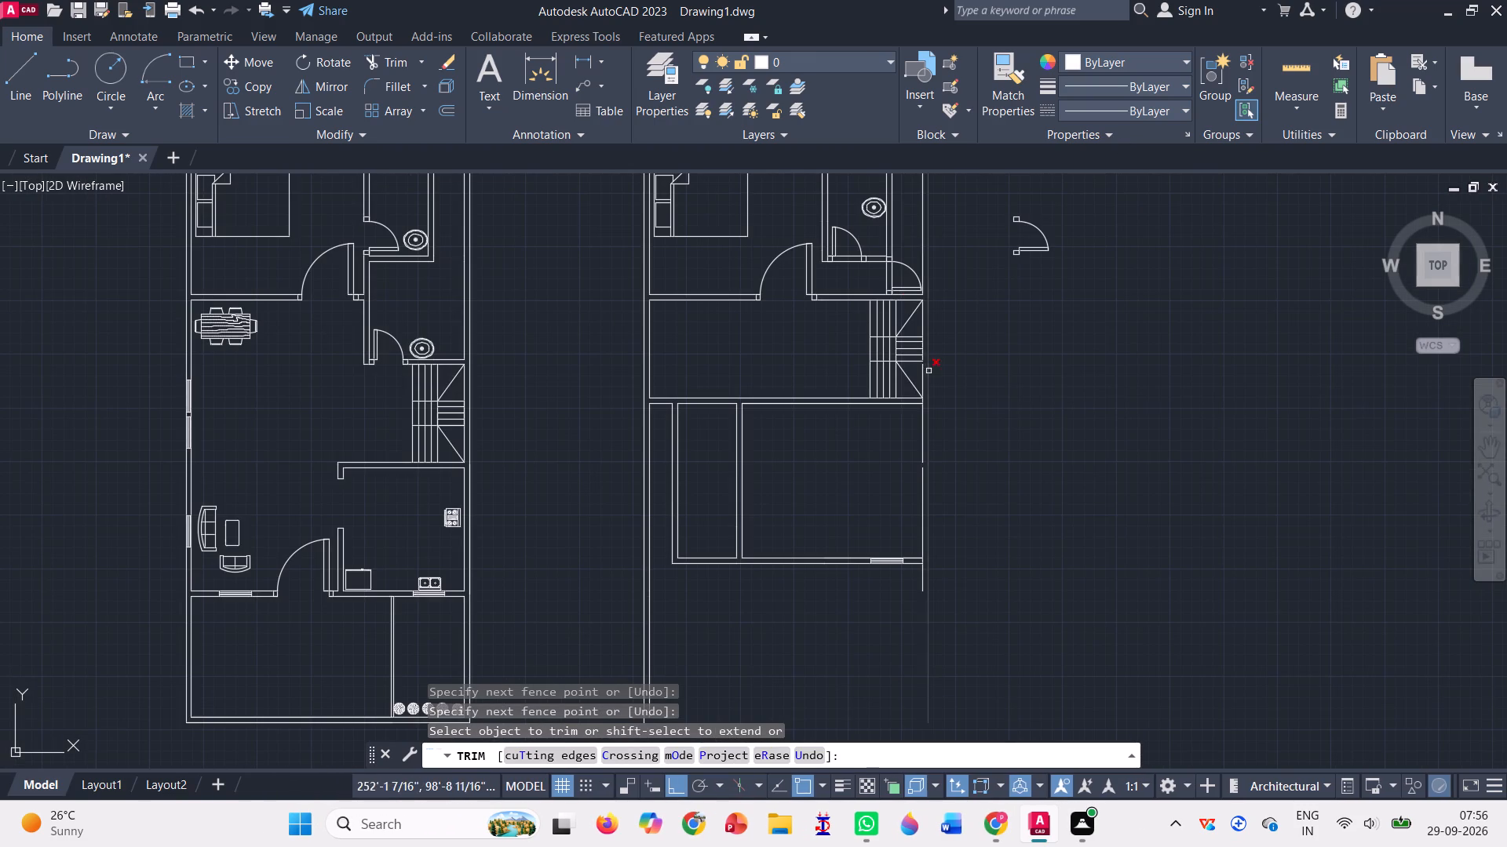
Trim the east wall's inner line within the thickness of the wall below the stairs.
{"action": "scroll", "coordinate": [918, 407], "scroll_direction": "up", "scroll_amount": 4}
{"action": "scroll", "coordinate": [957, 346], "scroll_direction": "up", "scroll_amount": 3}
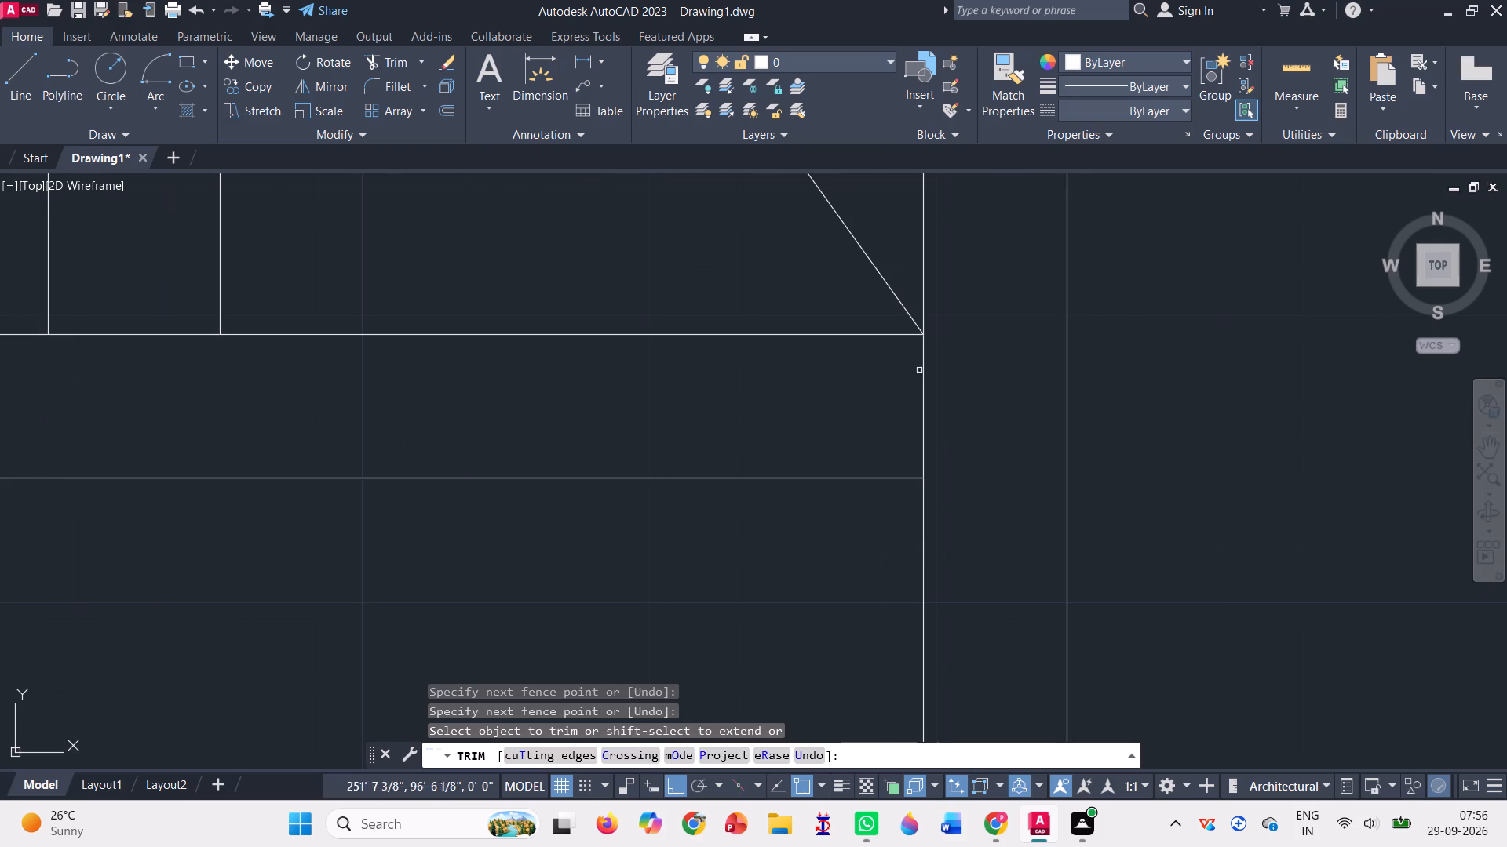
{"action": "left_click", "coordinate": [887, 380]}
{"action": "left_click", "coordinate": [987, 376]}
{"action": "scroll", "coordinate": [987, 373], "scroll_direction": "down", "scroll_amount": 4}
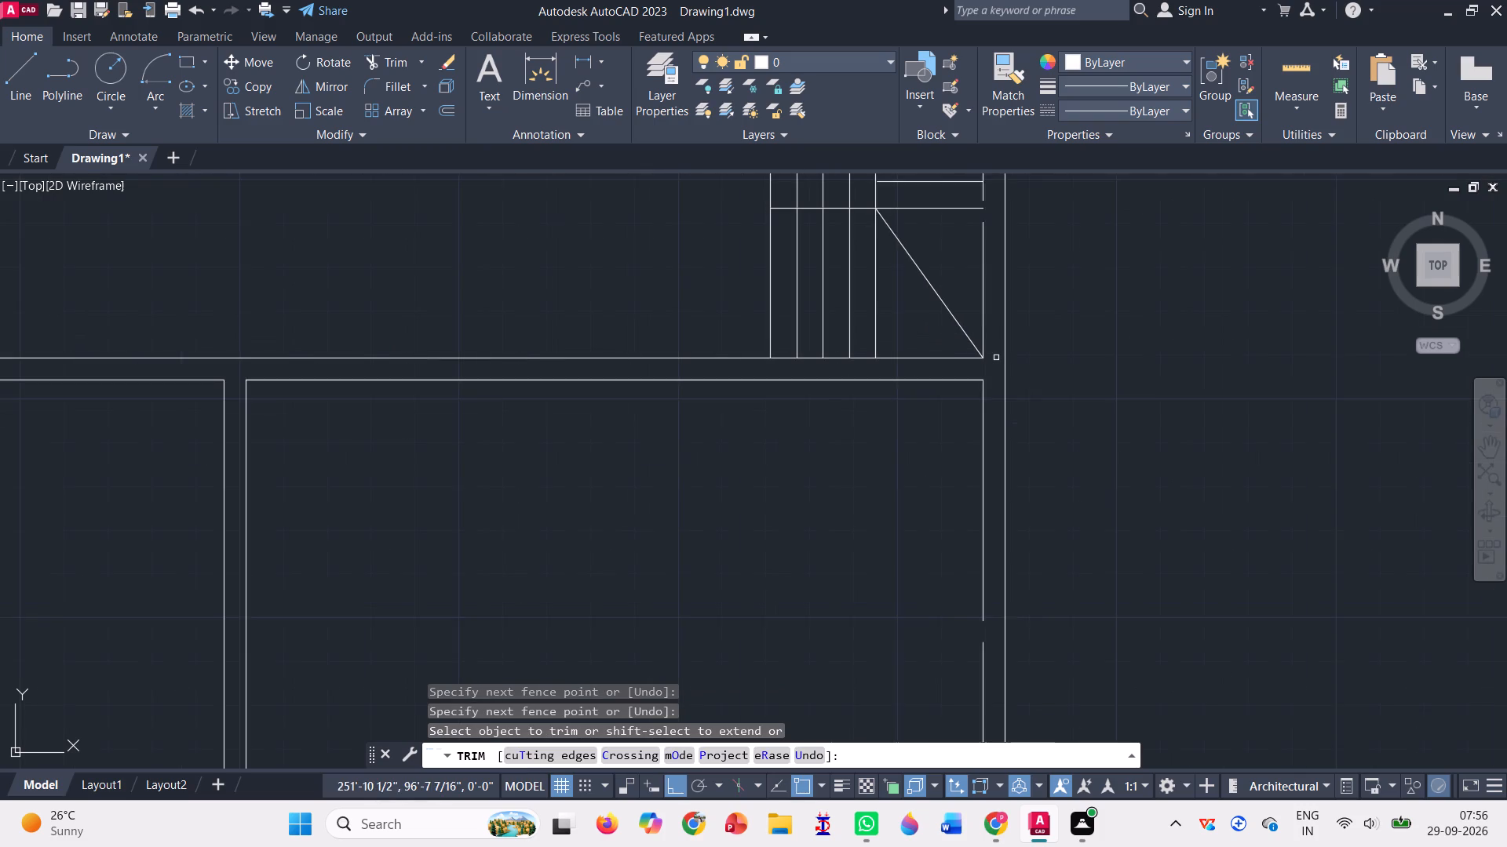
{"action": "scroll", "coordinate": [996, 358], "scroll_direction": "down", "scroll_amount": 1}
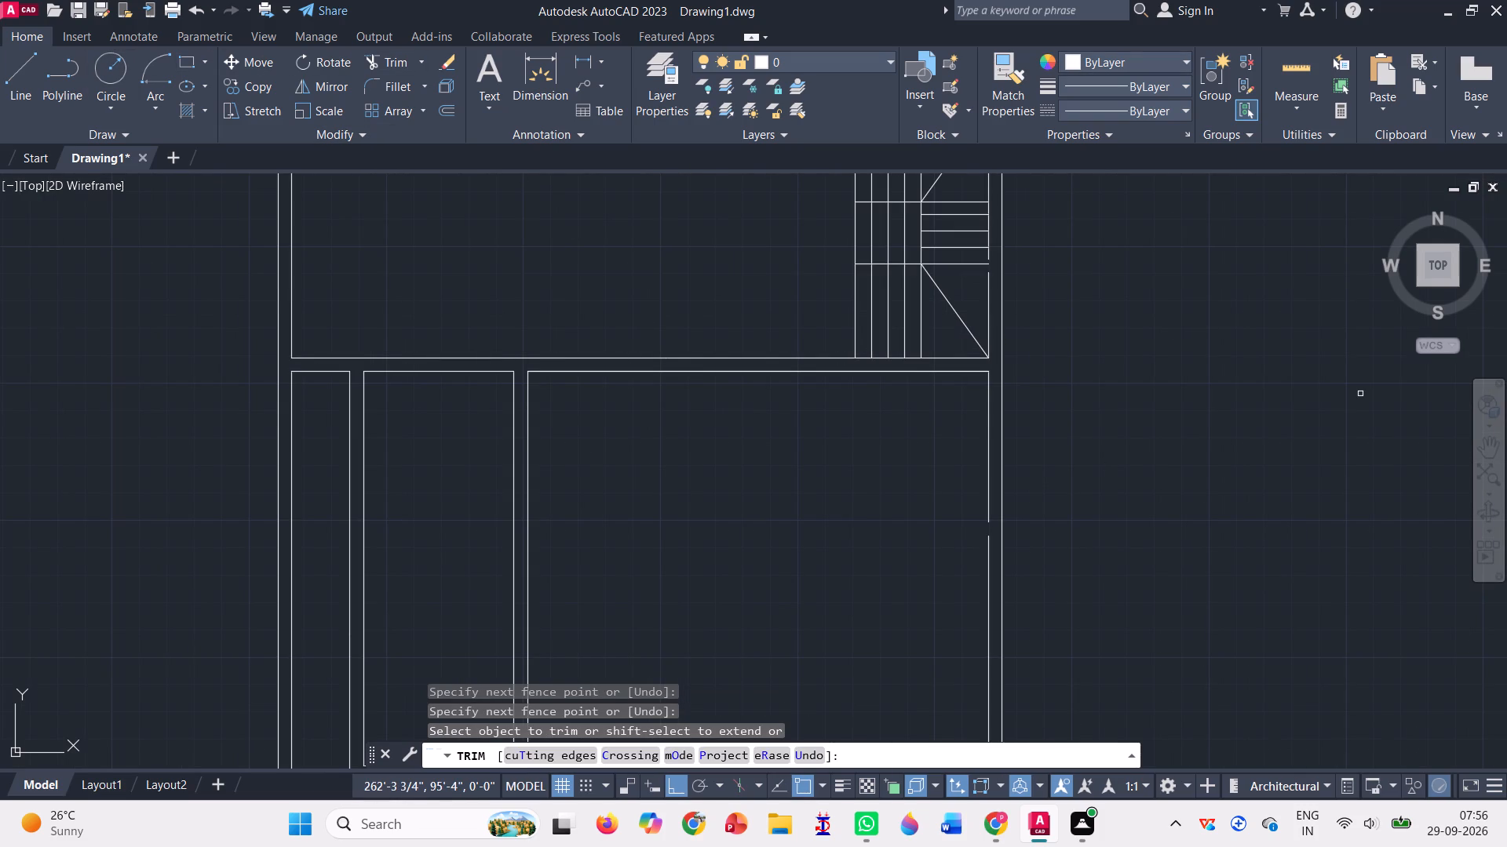
Draw a 5" vertical line closing the gap in the east wall's inner face beside the large room.
{"action": "key", "text": "l"}
{"action": "key", "text": "Return"}
{"action": "scroll", "coordinate": [1360, 395], "scroll_direction": "down", "scroll_amount": 1}
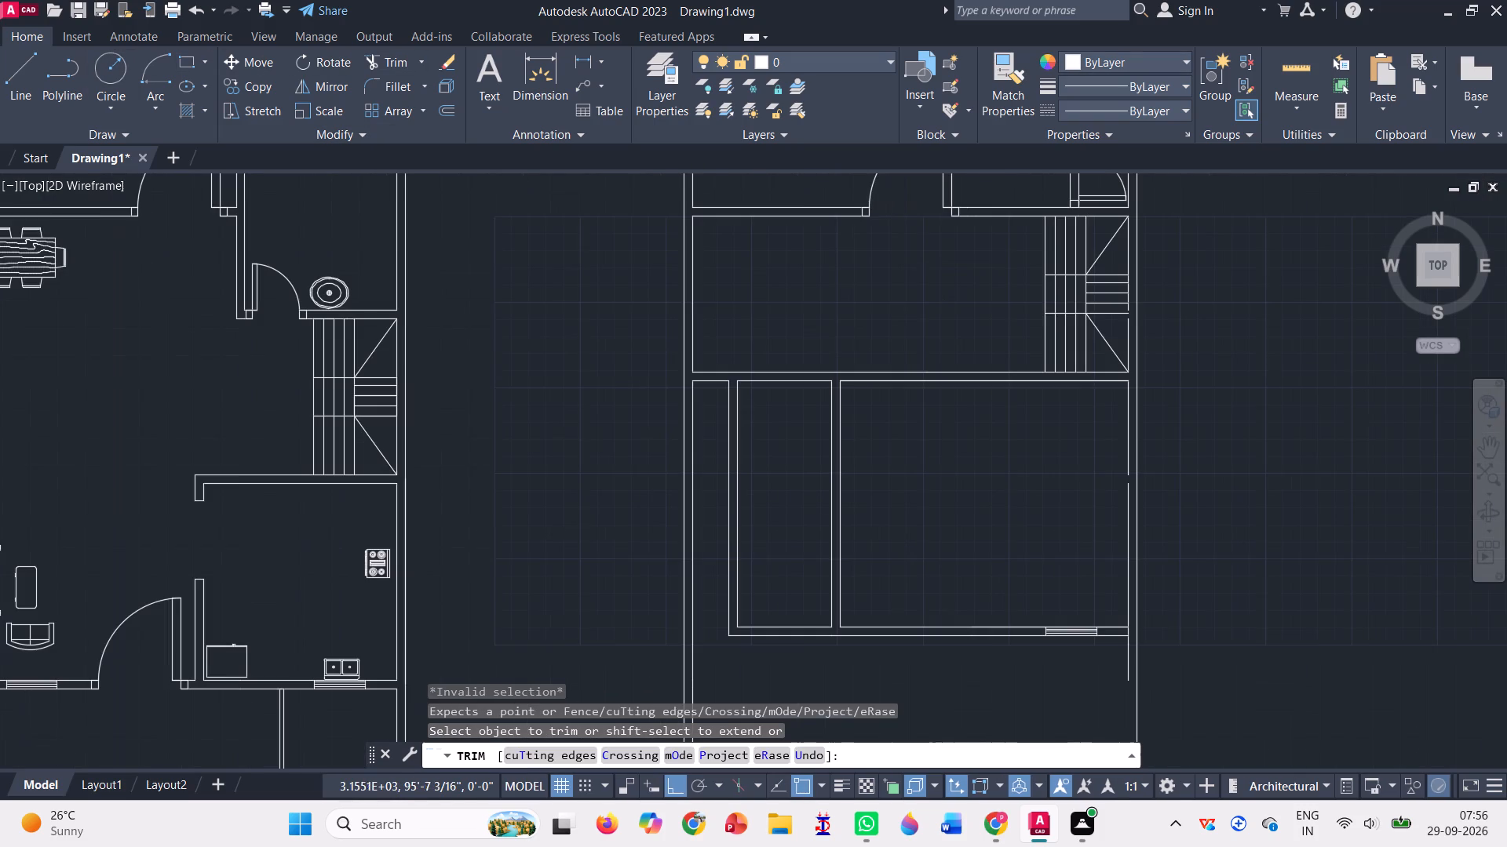
{"action": "scroll", "coordinate": [1194, 501], "scroll_direction": "down", "scroll_amount": 1}
{"action": "scroll", "coordinate": [1165, 498], "scroll_direction": "up", "scroll_amount": 3}
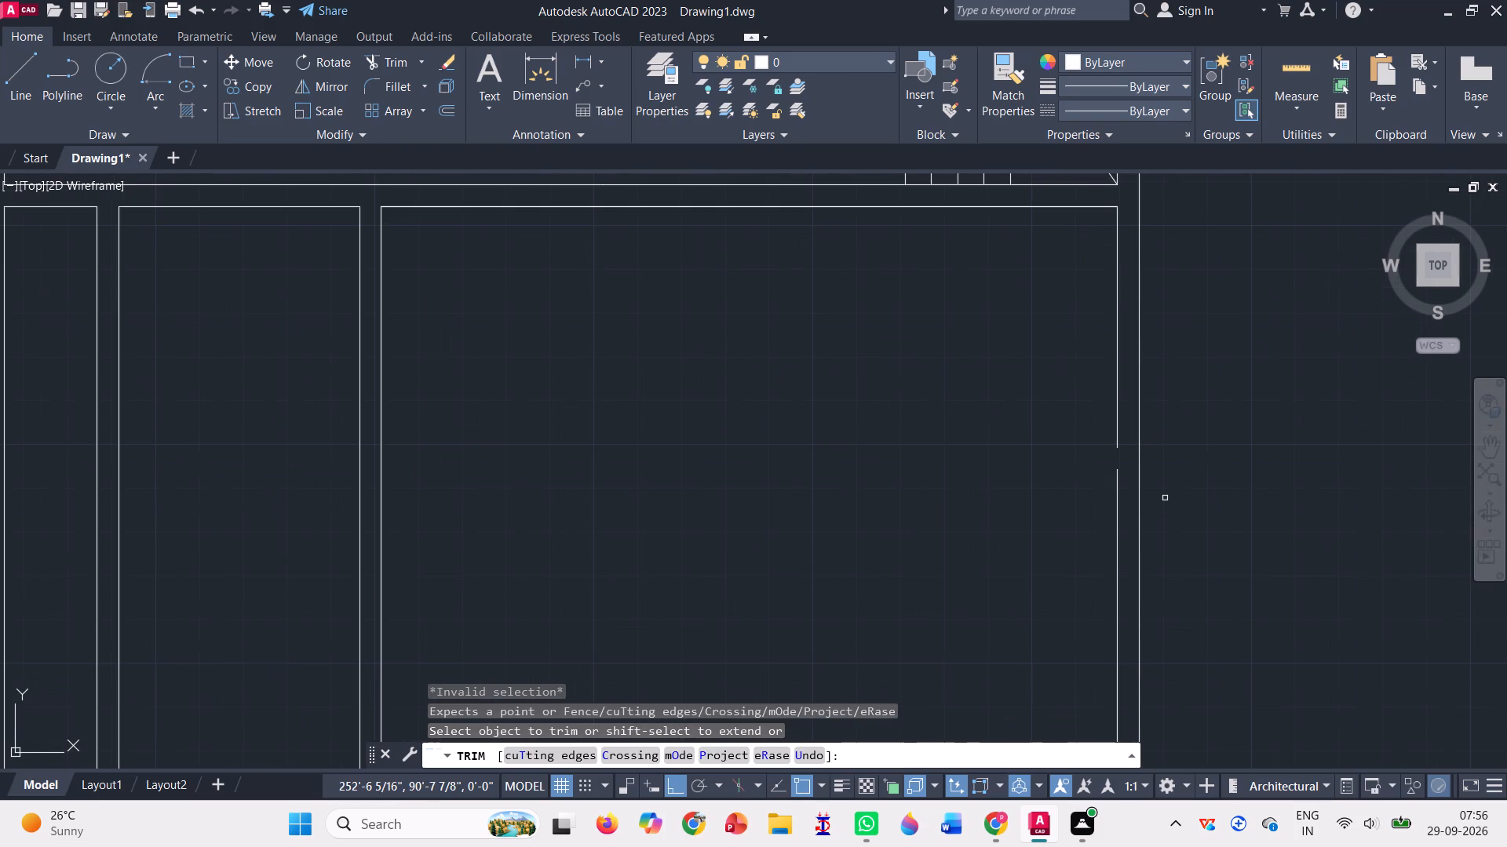
{"action": "key", "text": "Escape"}
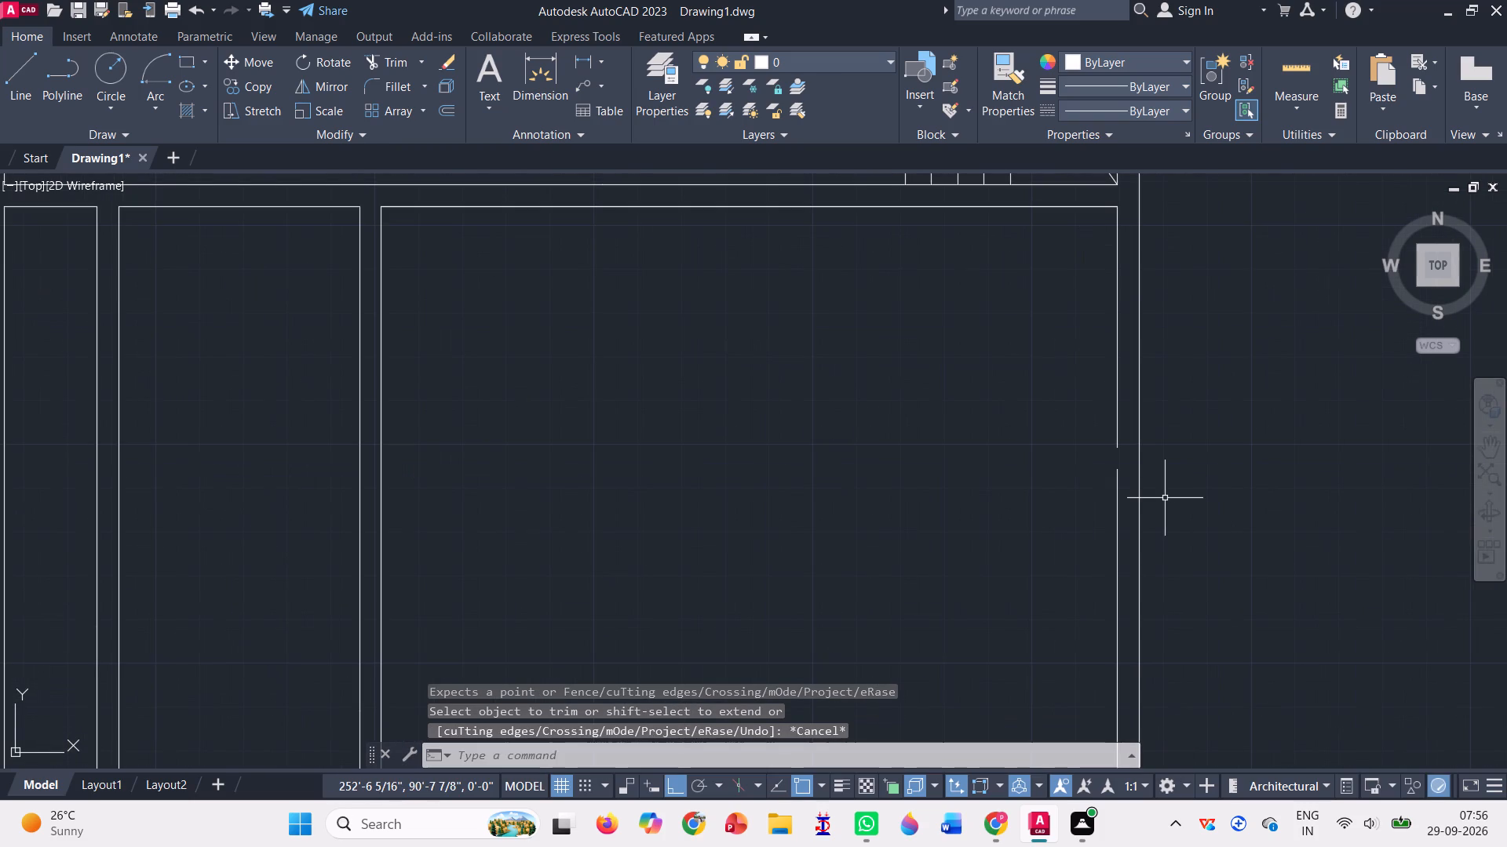
{"action": "key", "text": "l"}
{"action": "key", "text": "Return"}
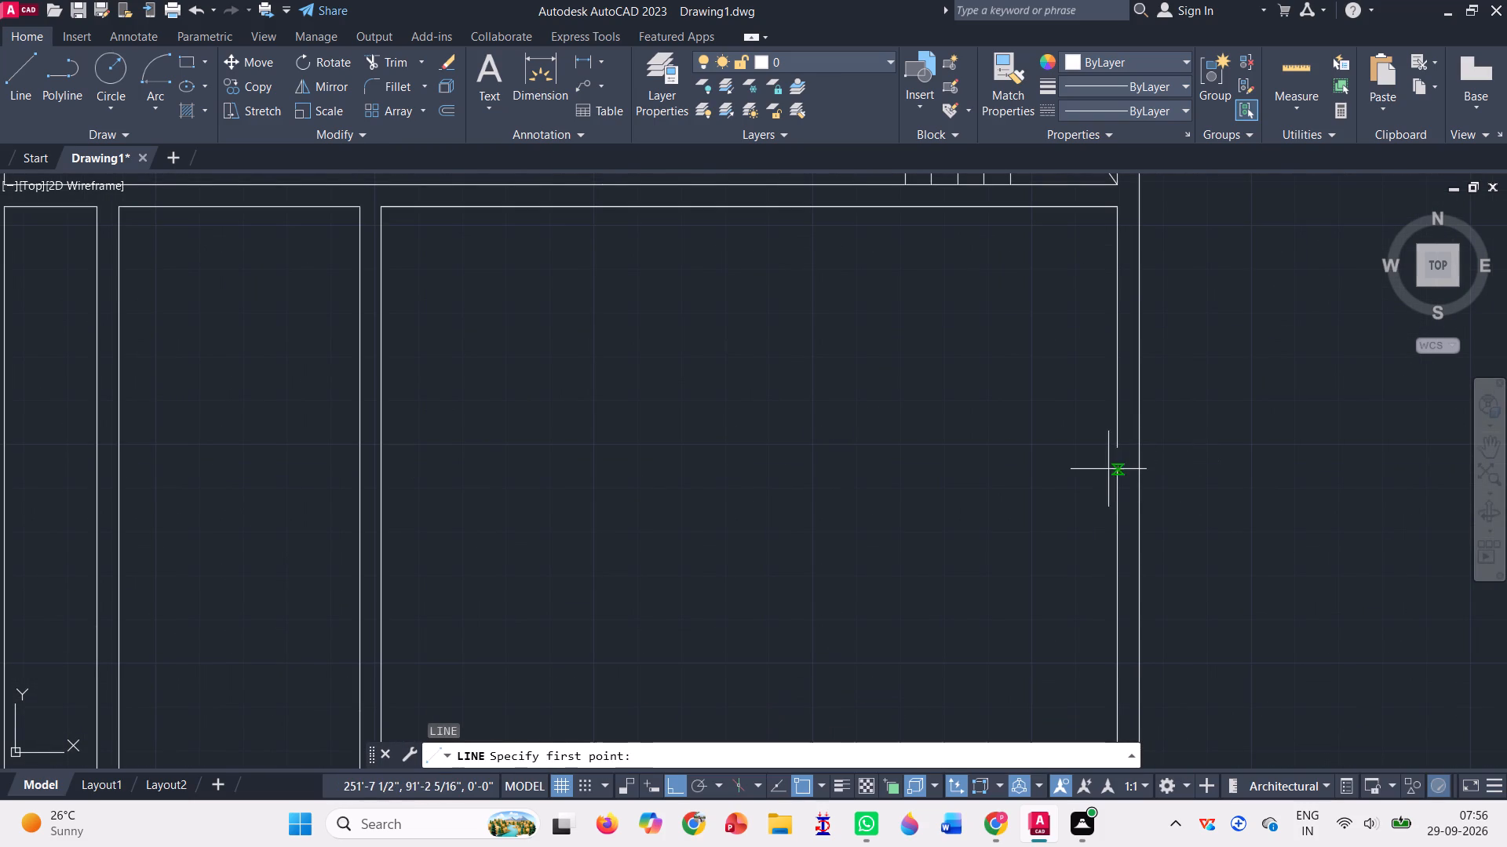
{"action": "left_click", "coordinate": [1118, 442]}
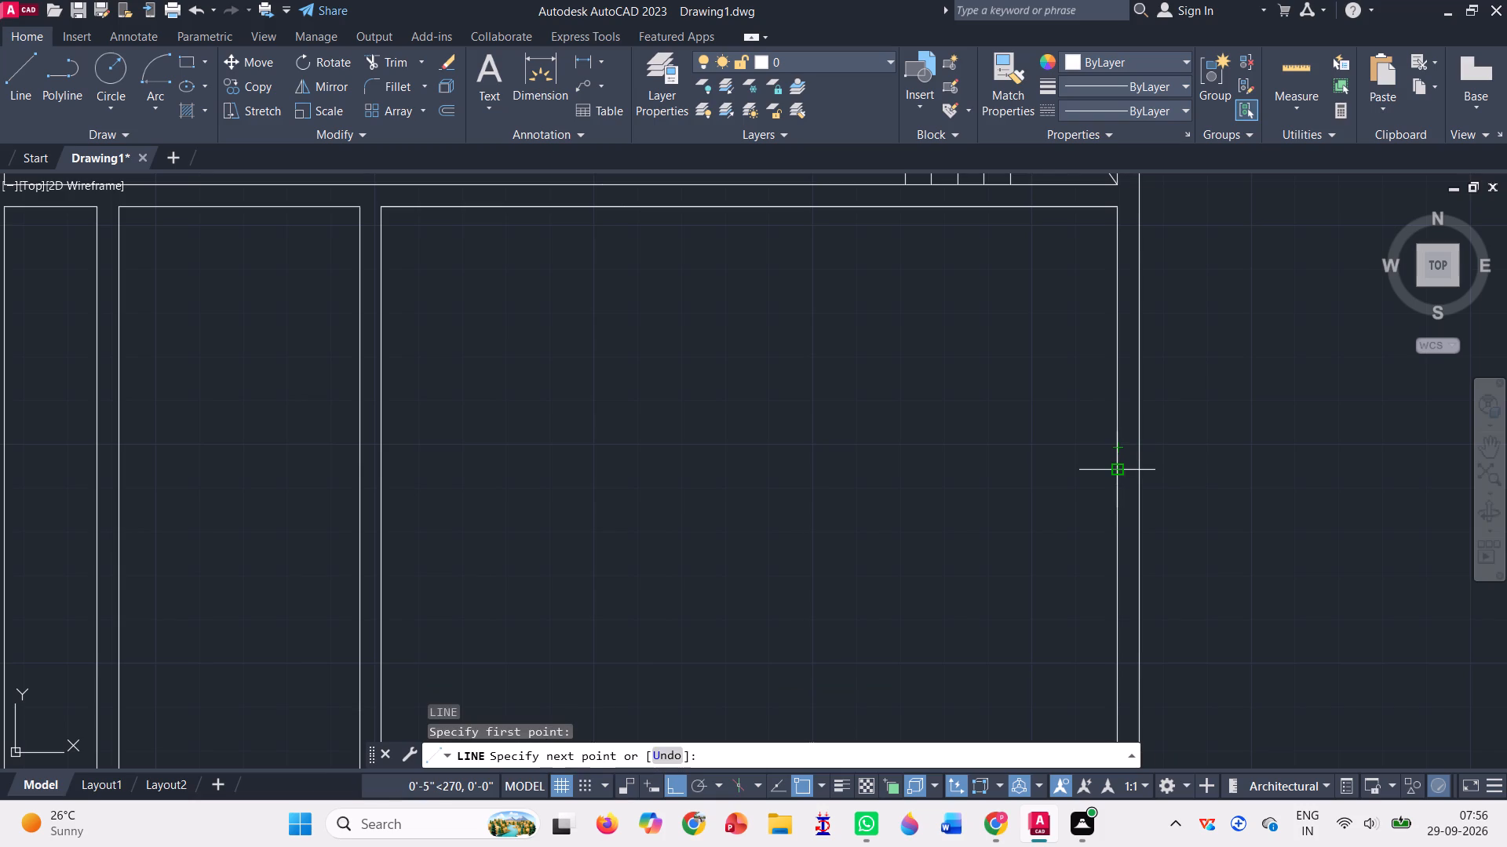
{"action": "left_click", "coordinate": [1115, 471]}
{"action": "key", "text": "Return"}
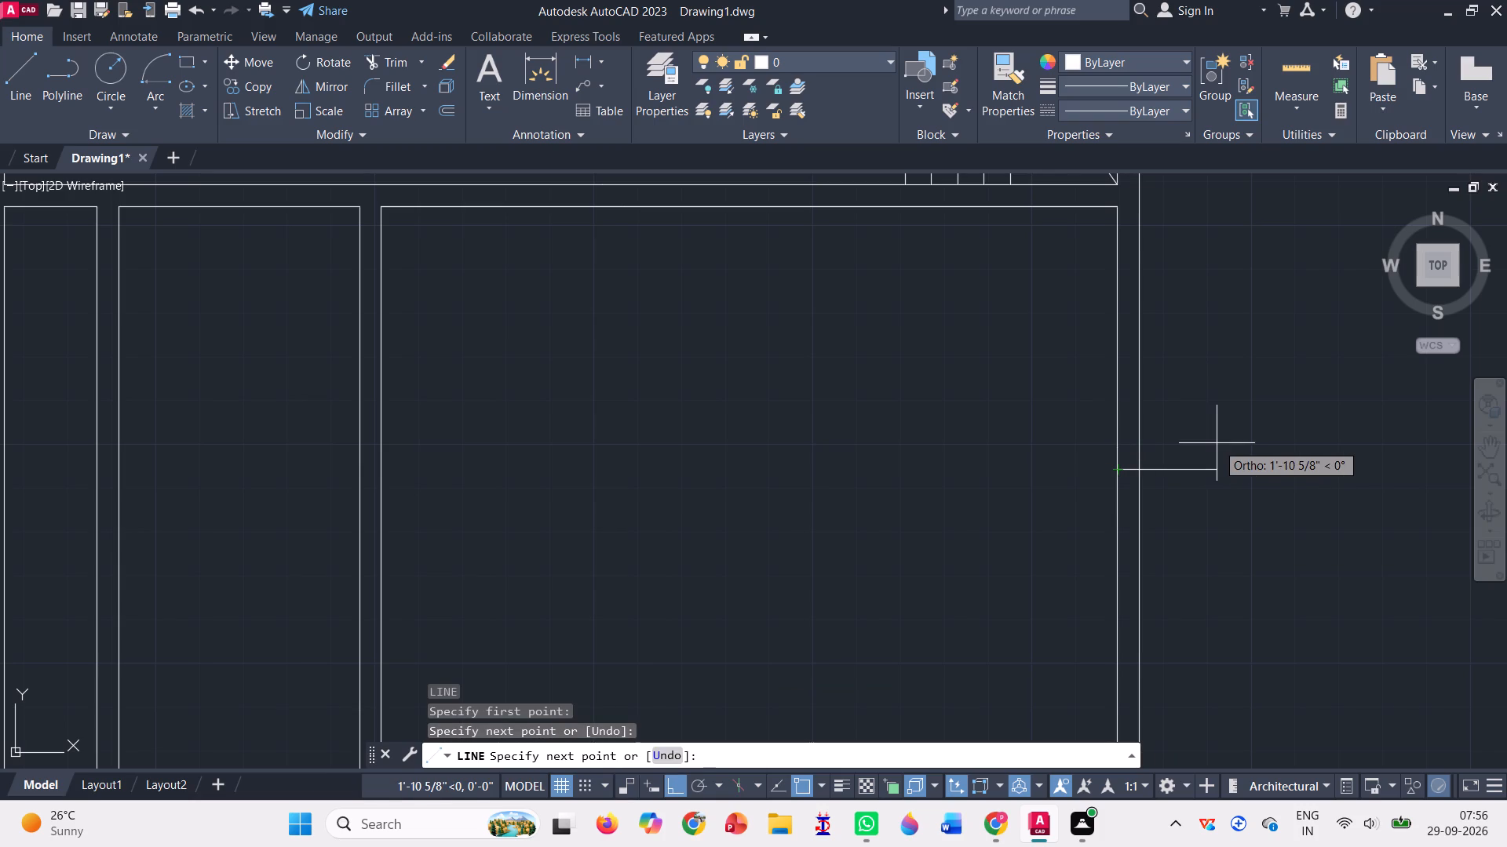
Draw a line extending the large room's south wall outer face across the east wall's thickness to its outer face.
{"action": "scroll", "coordinate": [1243, 401], "scroll_direction": "down", "scroll_amount": 2}
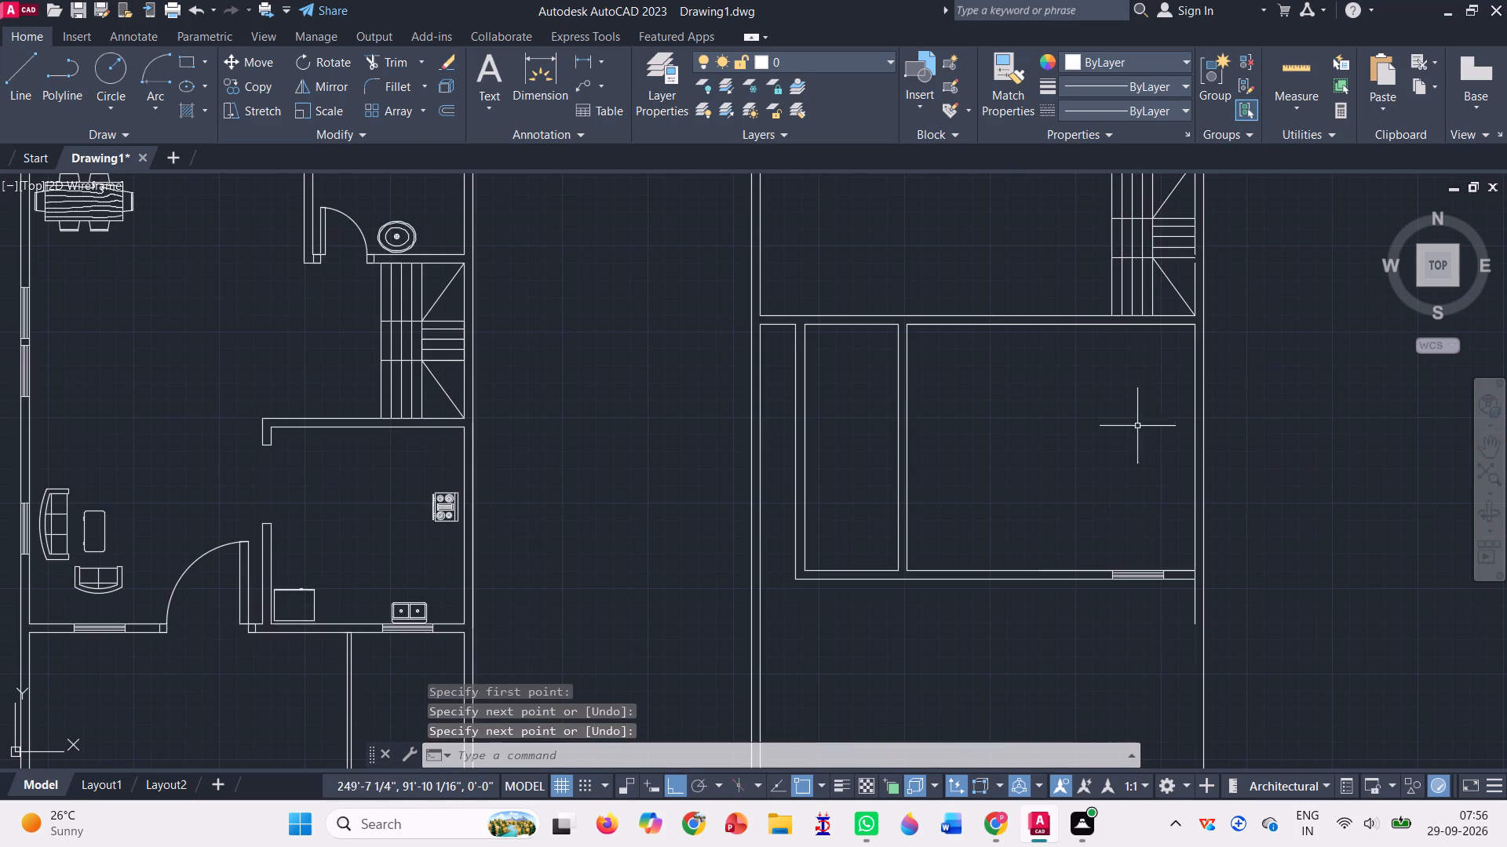
{"action": "left_click", "coordinate": [13, 83]}
{"action": "scroll", "coordinate": [1200, 568], "scroll_direction": "up", "scroll_amount": 4}
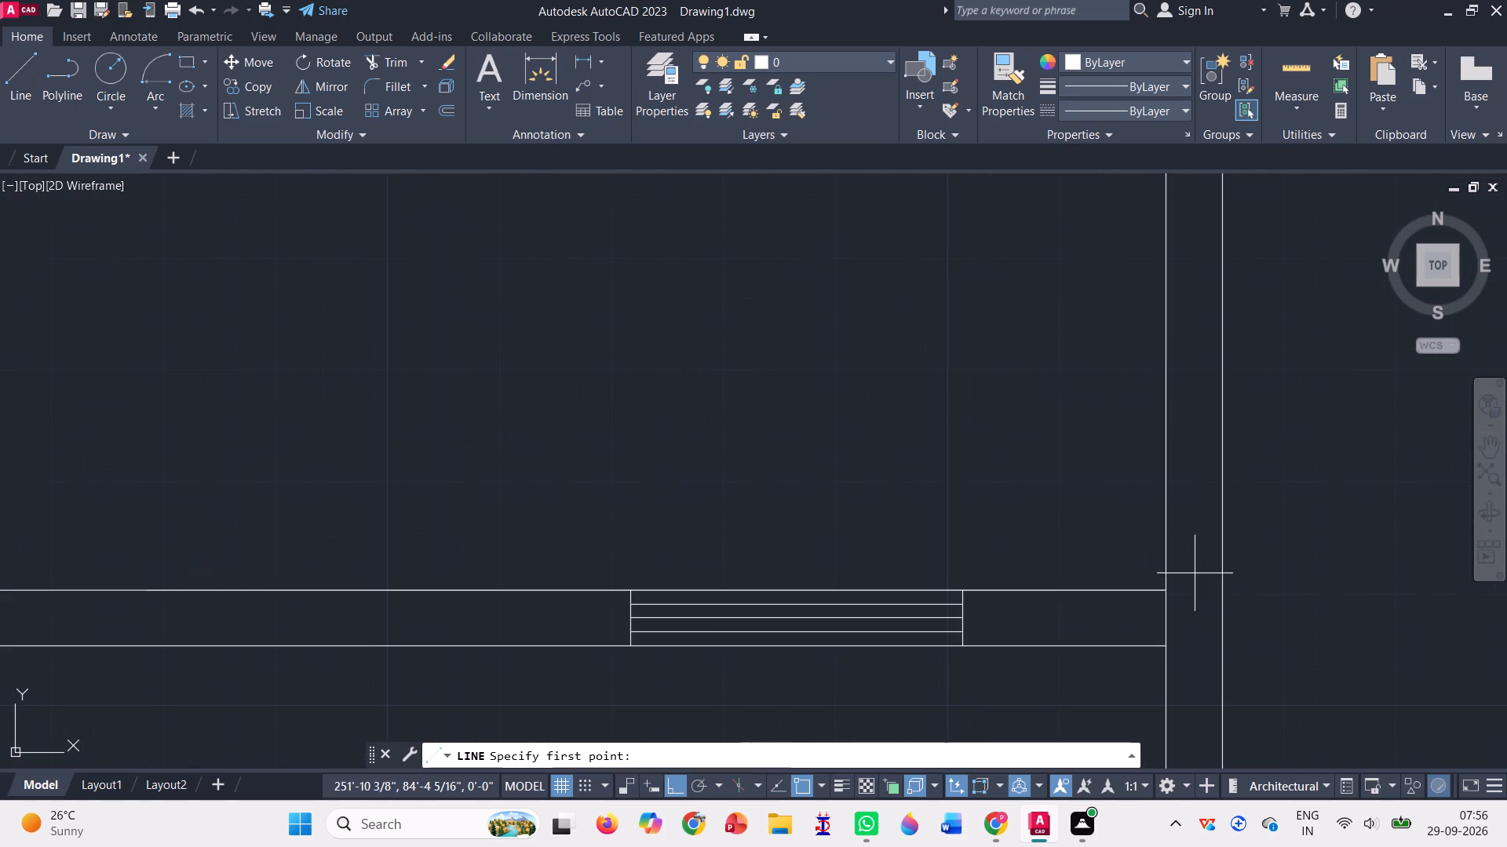
{"action": "left_click", "coordinate": [1168, 643]}
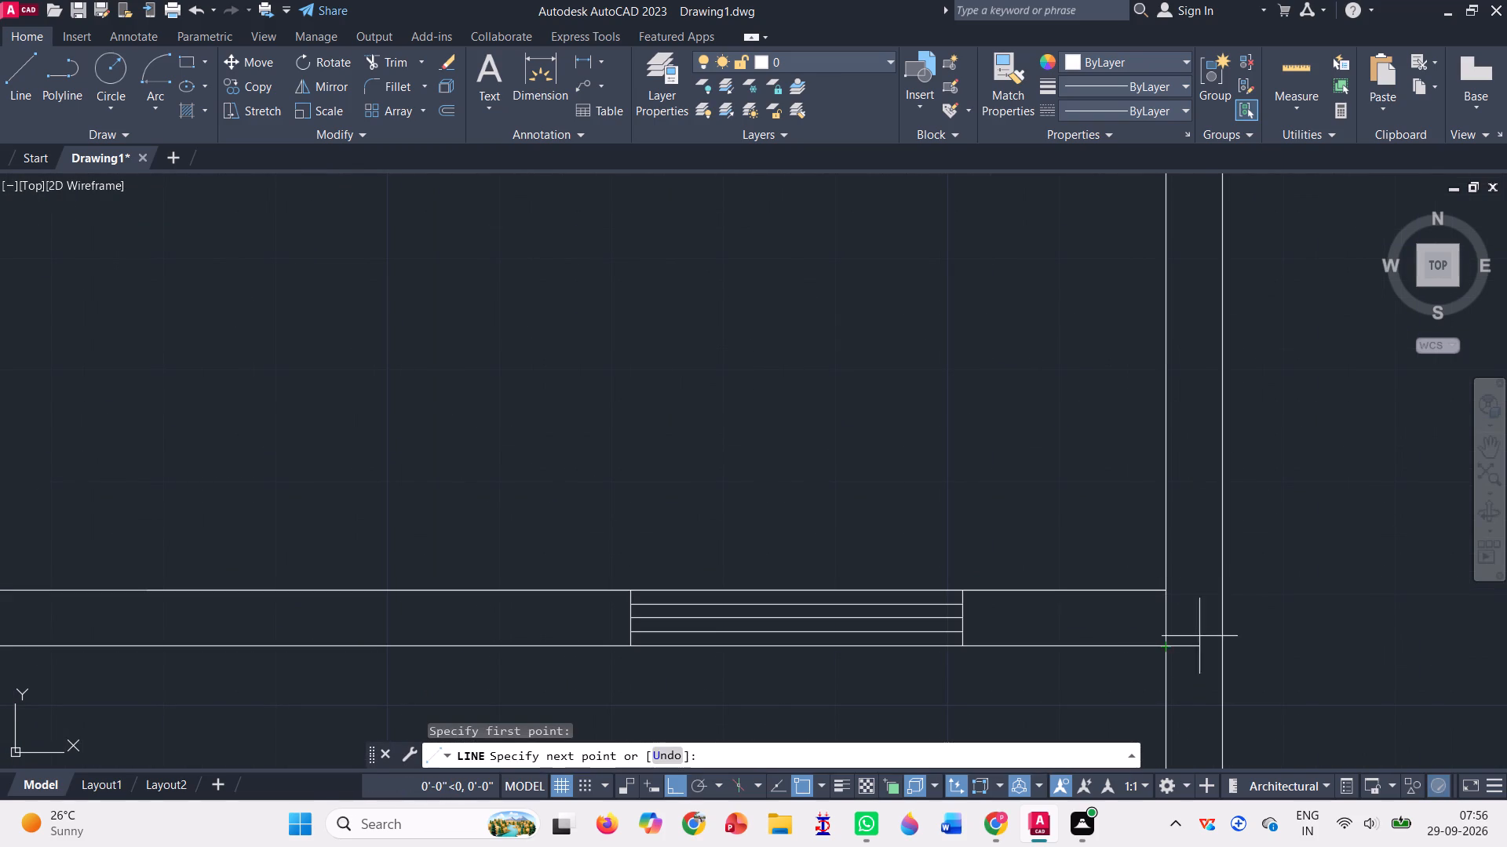
{"action": "left_click", "coordinate": [1217, 647]}
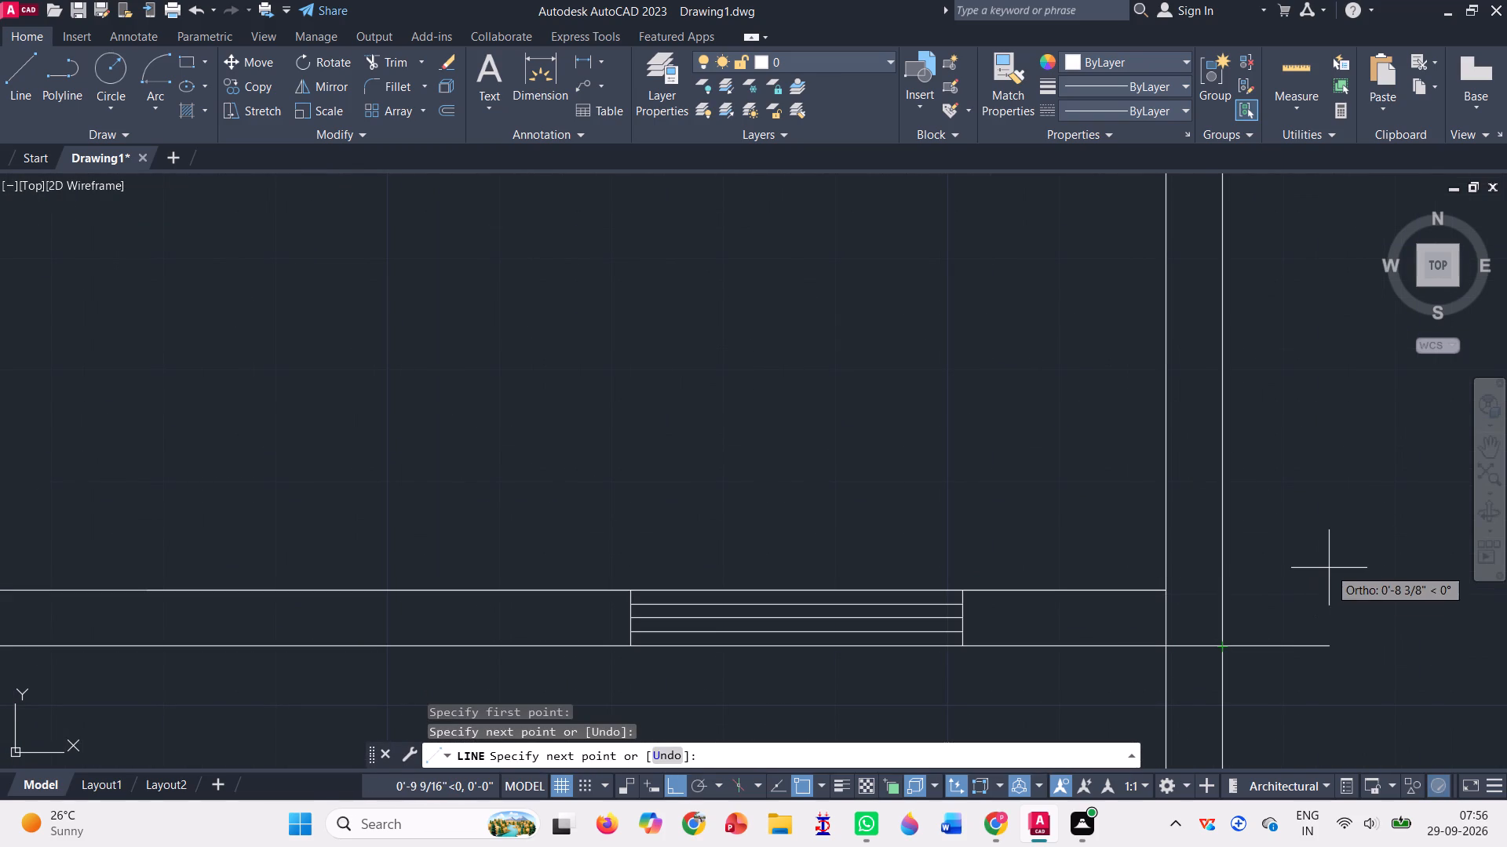
{"action": "key", "text": "Return"}
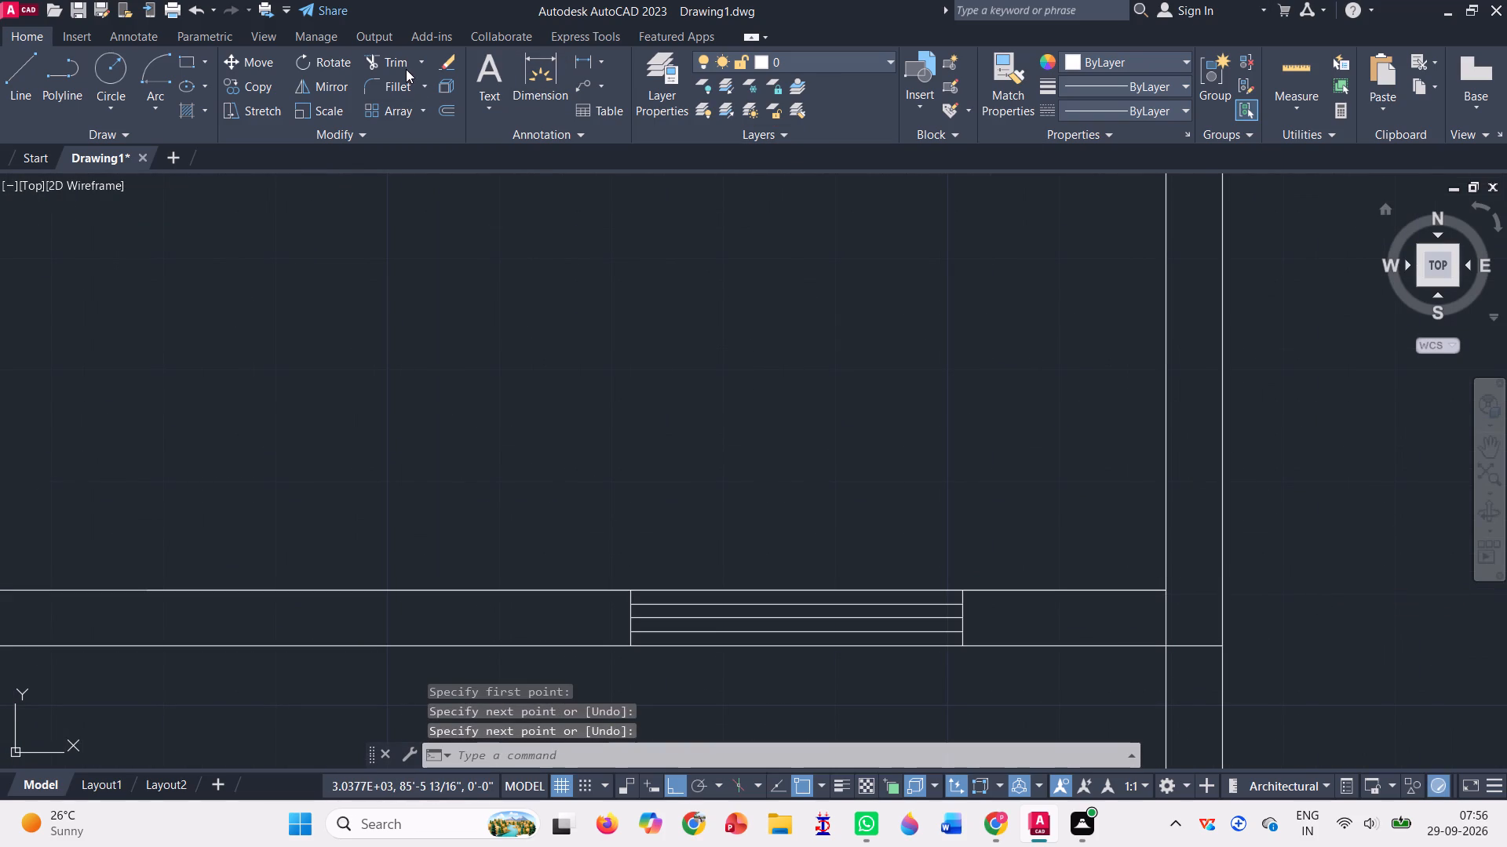
Trim the east wall's inner line within the south wall's thickness at the large room's southeast corner.
{"action": "left_click", "coordinate": [406, 69]}
{"action": "left_click", "coordinate": [1144, 613]}
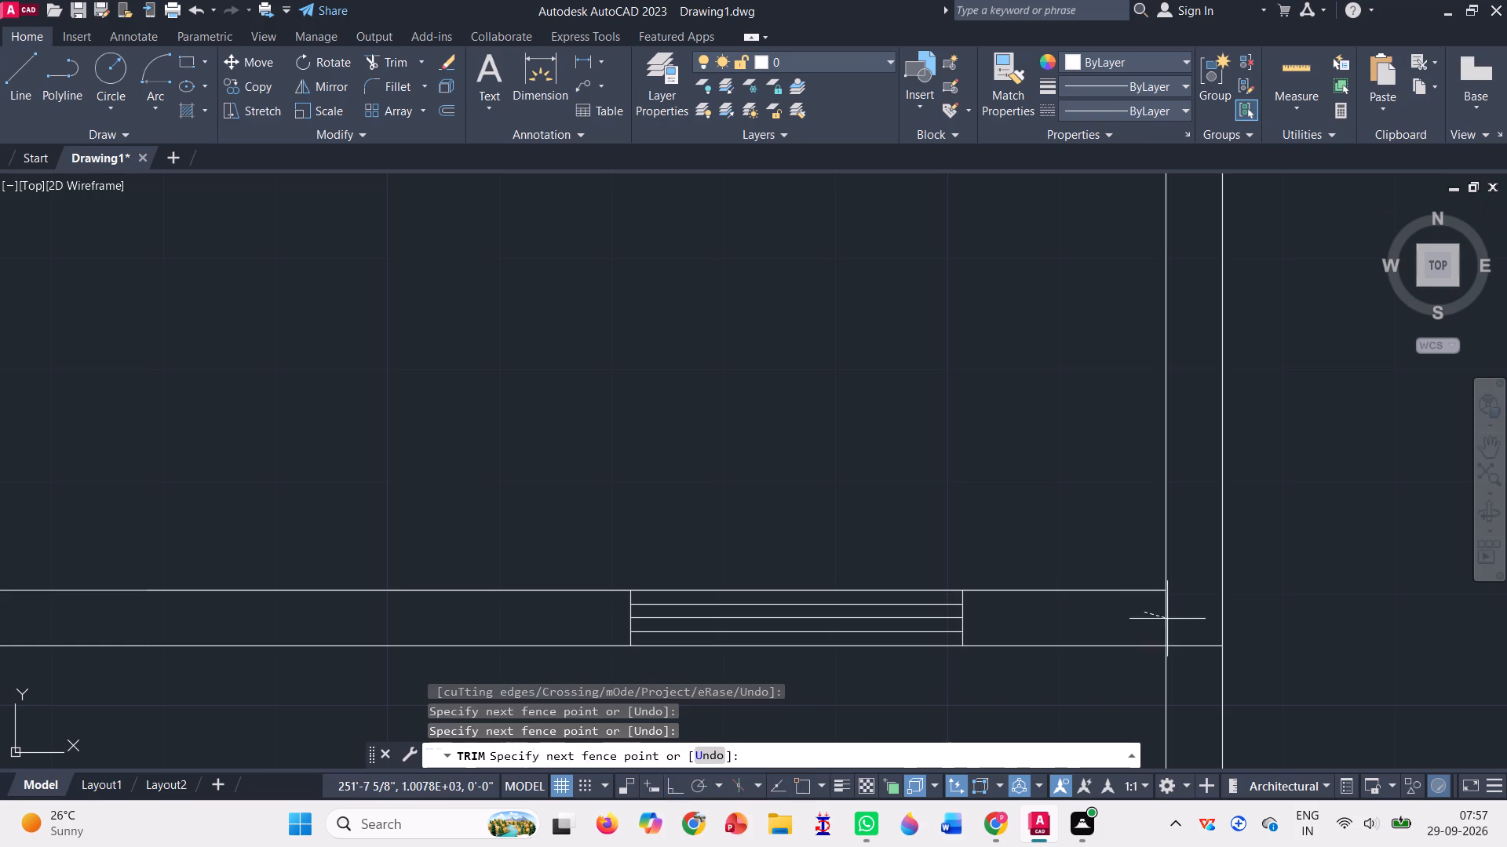
{"action": "left_click", "coordinate": [1188, 624]}
{"action": "scroll", "coordinate": [1202, 581], "scroll_direction": "down", "scroll_amount": 1}
{"action": "scroll", "coordinate": [1178, 660], "scroll_direction": "down", "scroll_amount": 2}
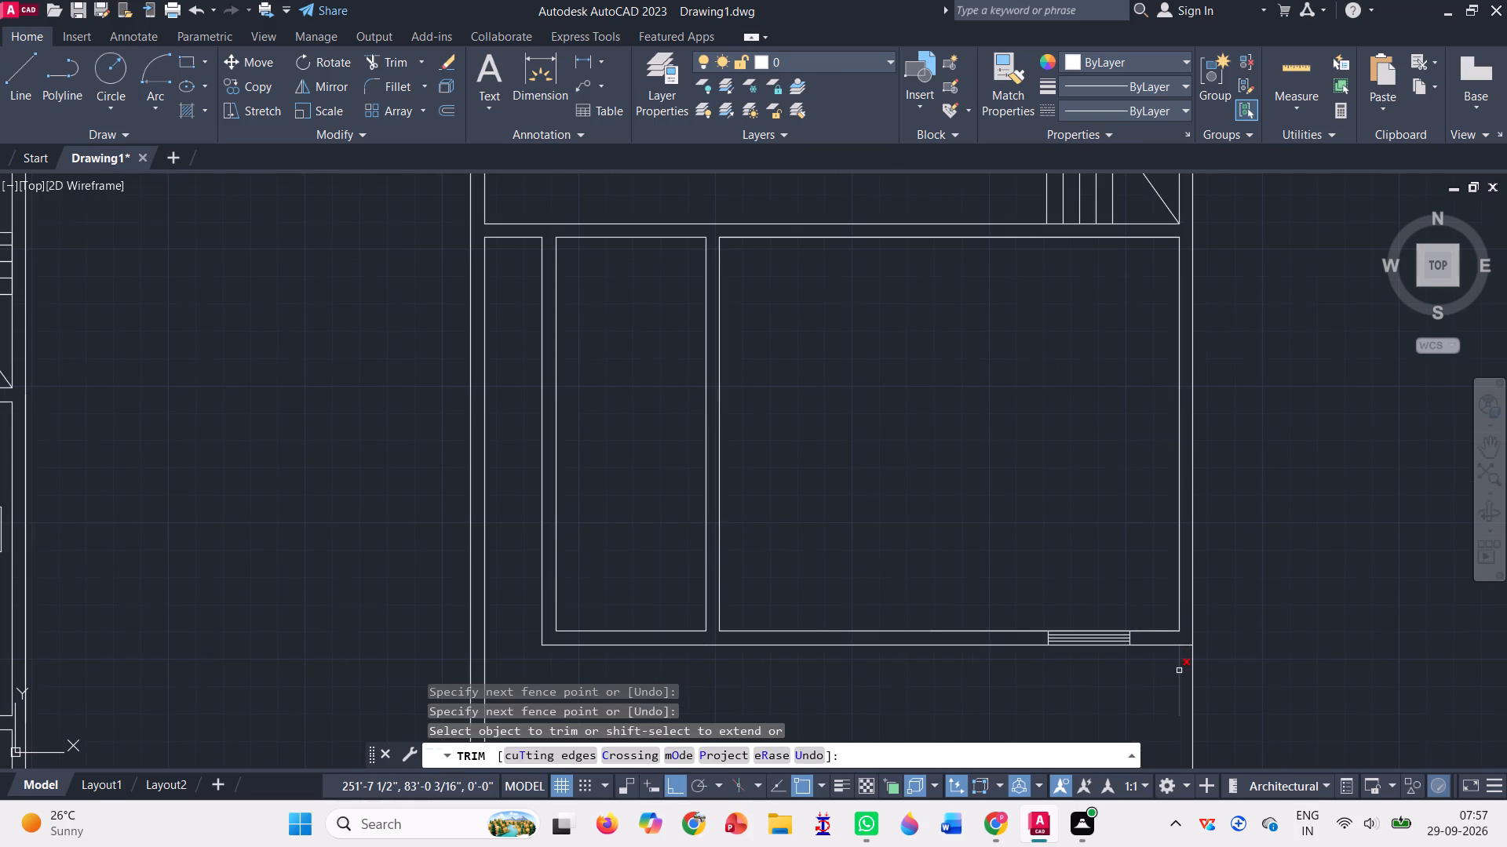
{"action": "scroll", "coordinate": [1068, 476], "scroll_direction": "down", "scroll_amount": 2}
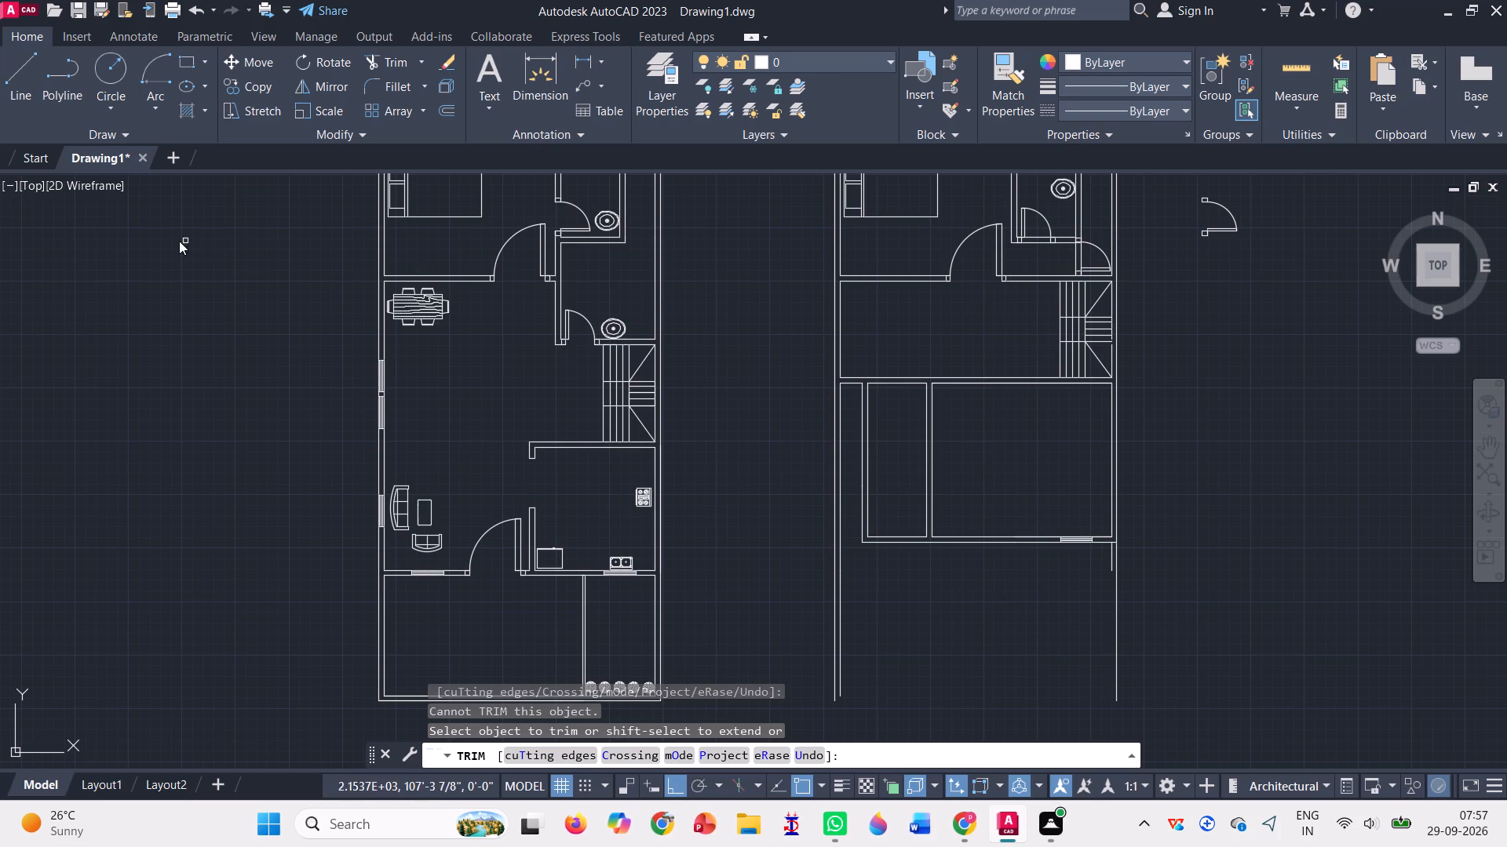
Draw a horizontal line closing the plan's open south end between the outer faces of the west and east walls.
{"action": "left_click", "coordinate": [27, 74]}
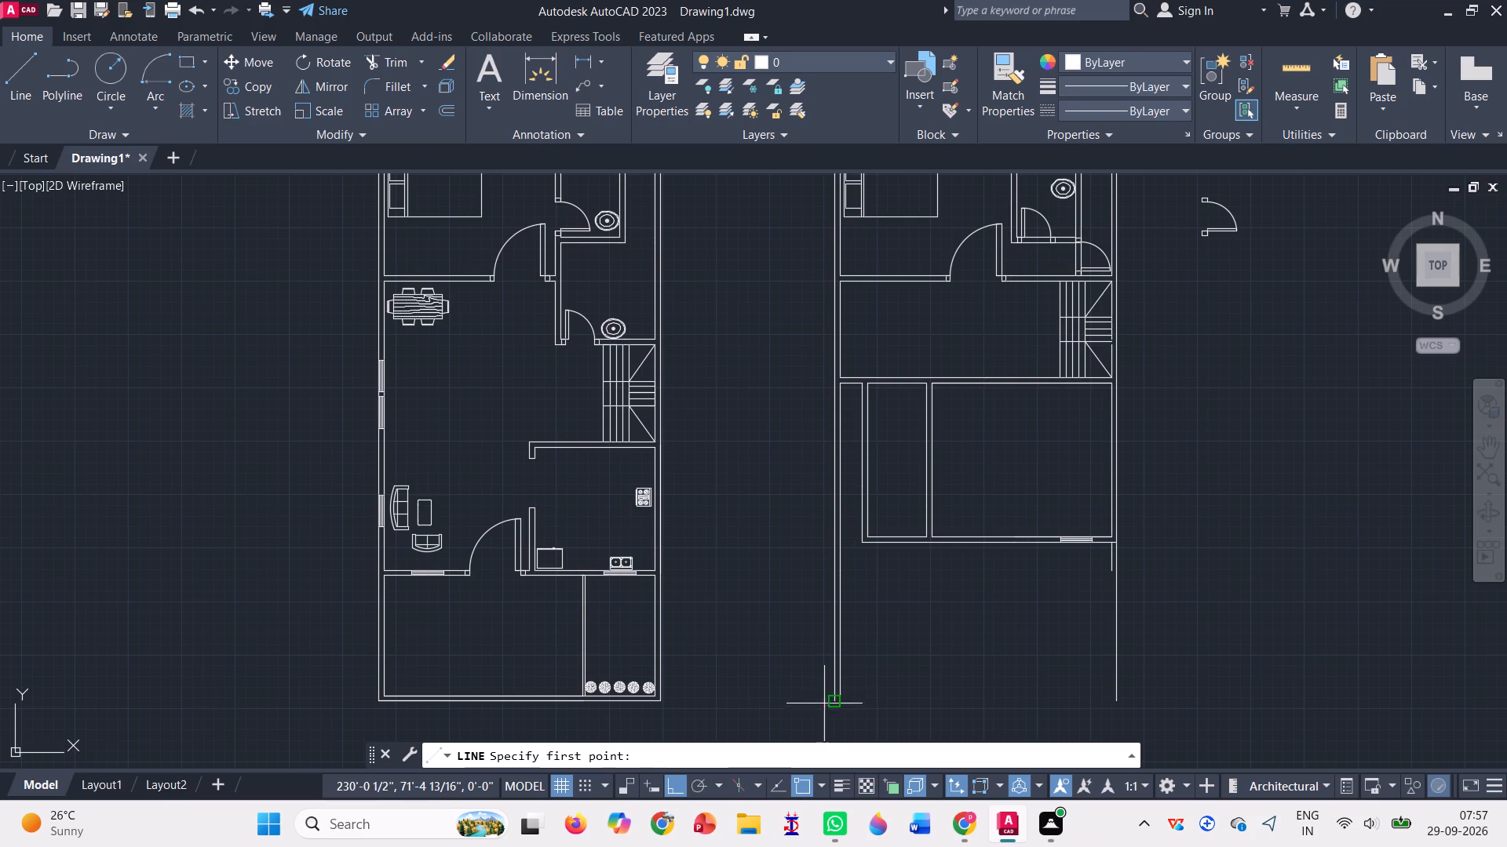
{"action": "scroll", "coordinate": [827, 706], "scroll_direction": "up", "scroll_amount": 3}
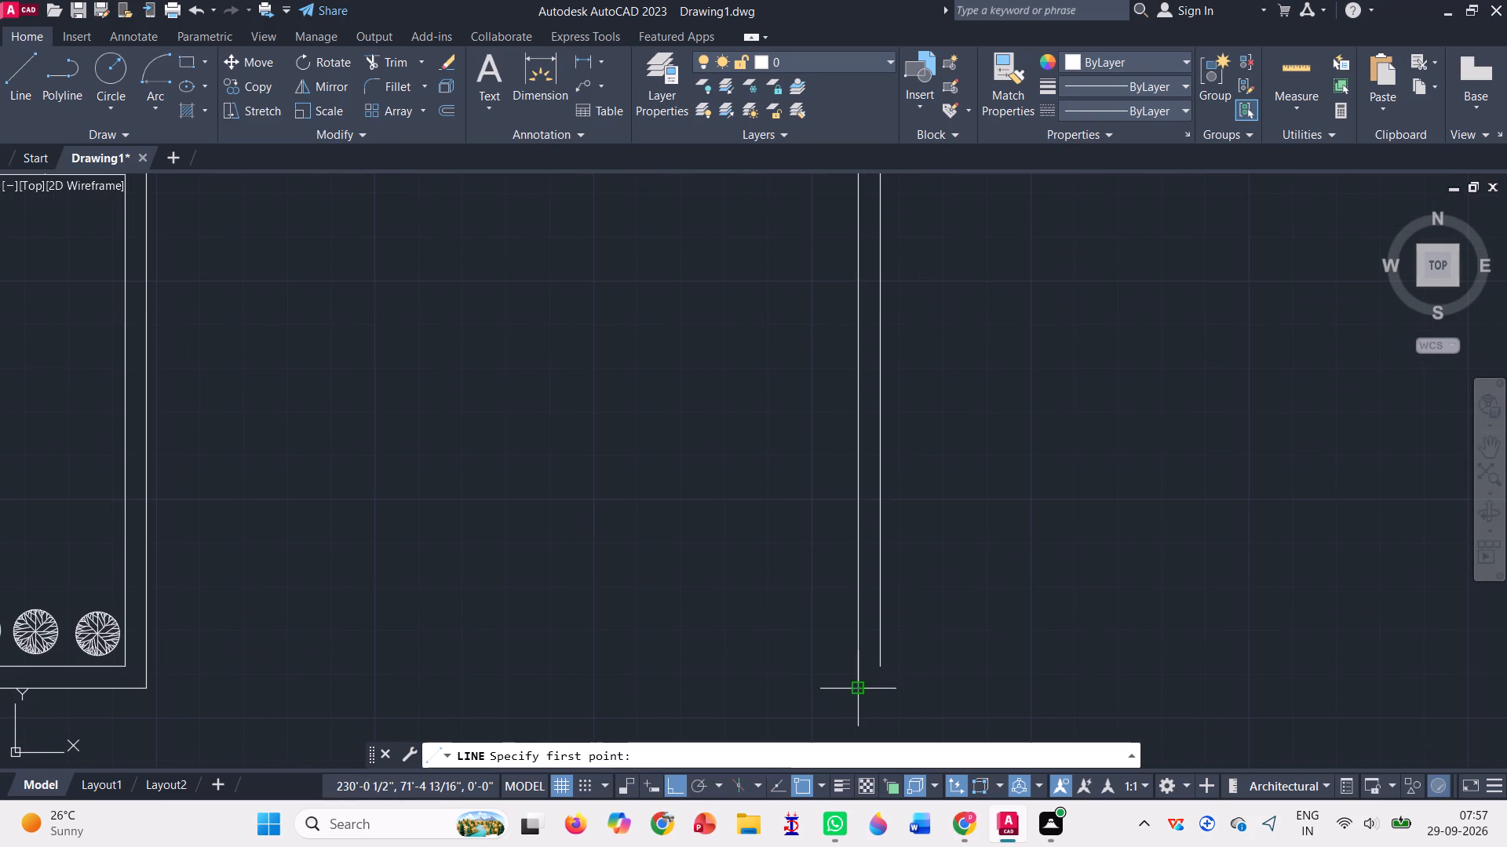
{"action": "left_click", "coordinate": [857, 686]}
{"action": "scroll", "coordinate": [756, 613], "scroll_direction": "down", "scroll_amount": 3}
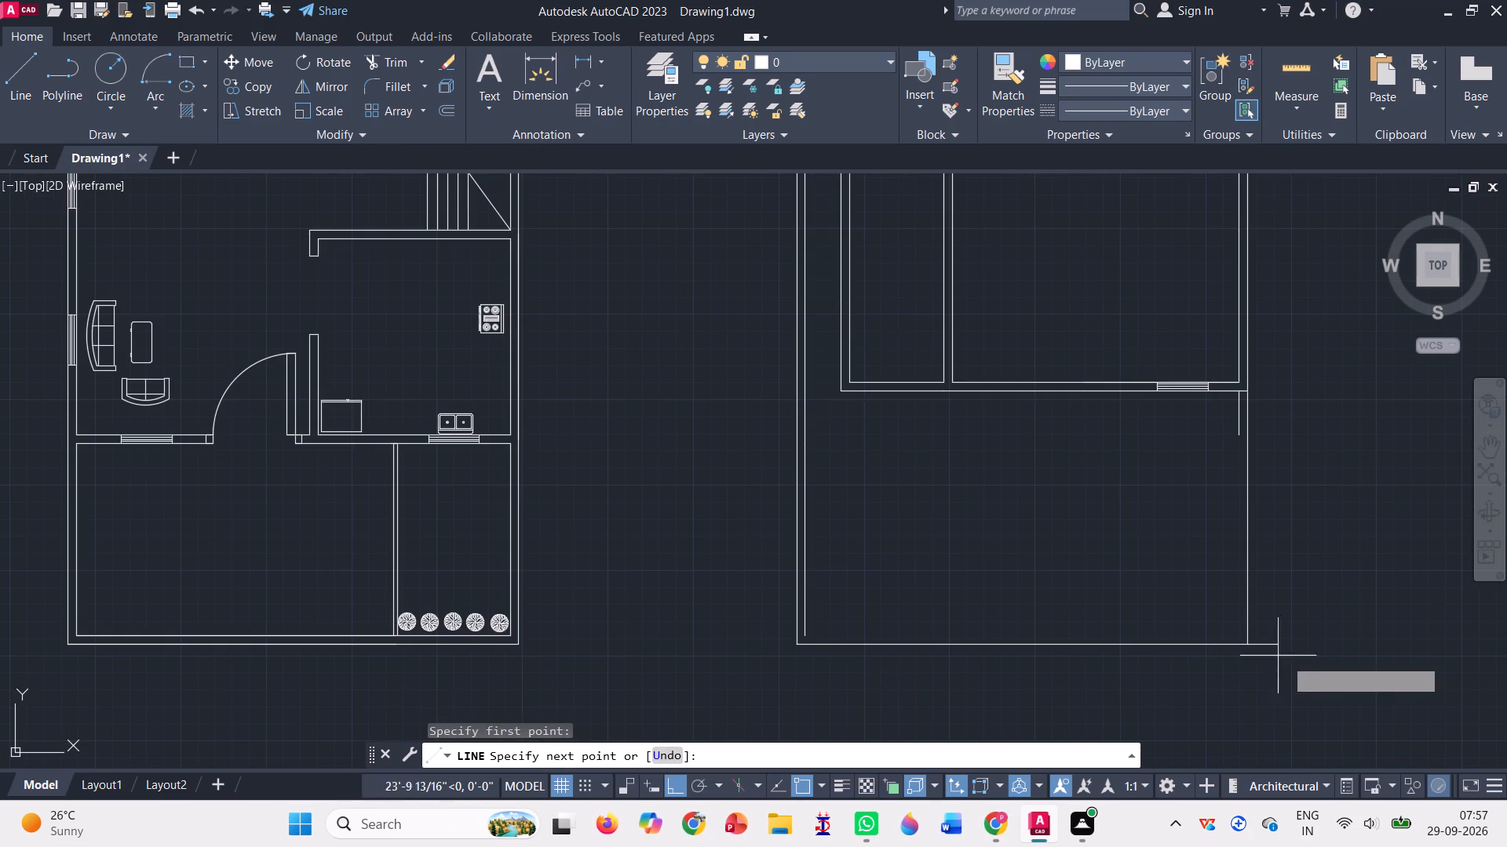
{"action": "left_click", "coordinate": [1251, 645]}
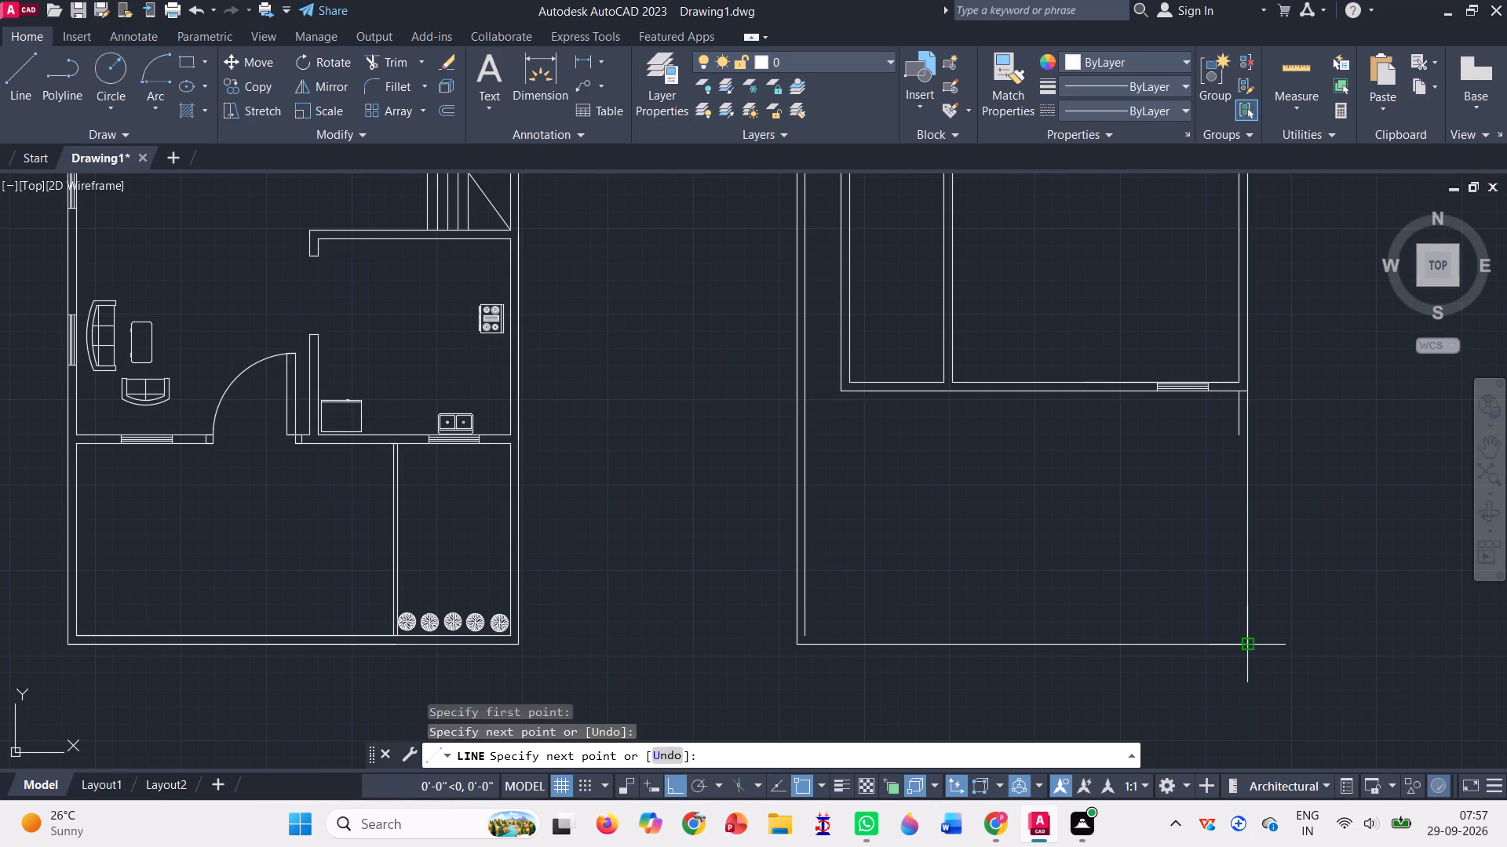
{"action": "key", "text": "Return"}
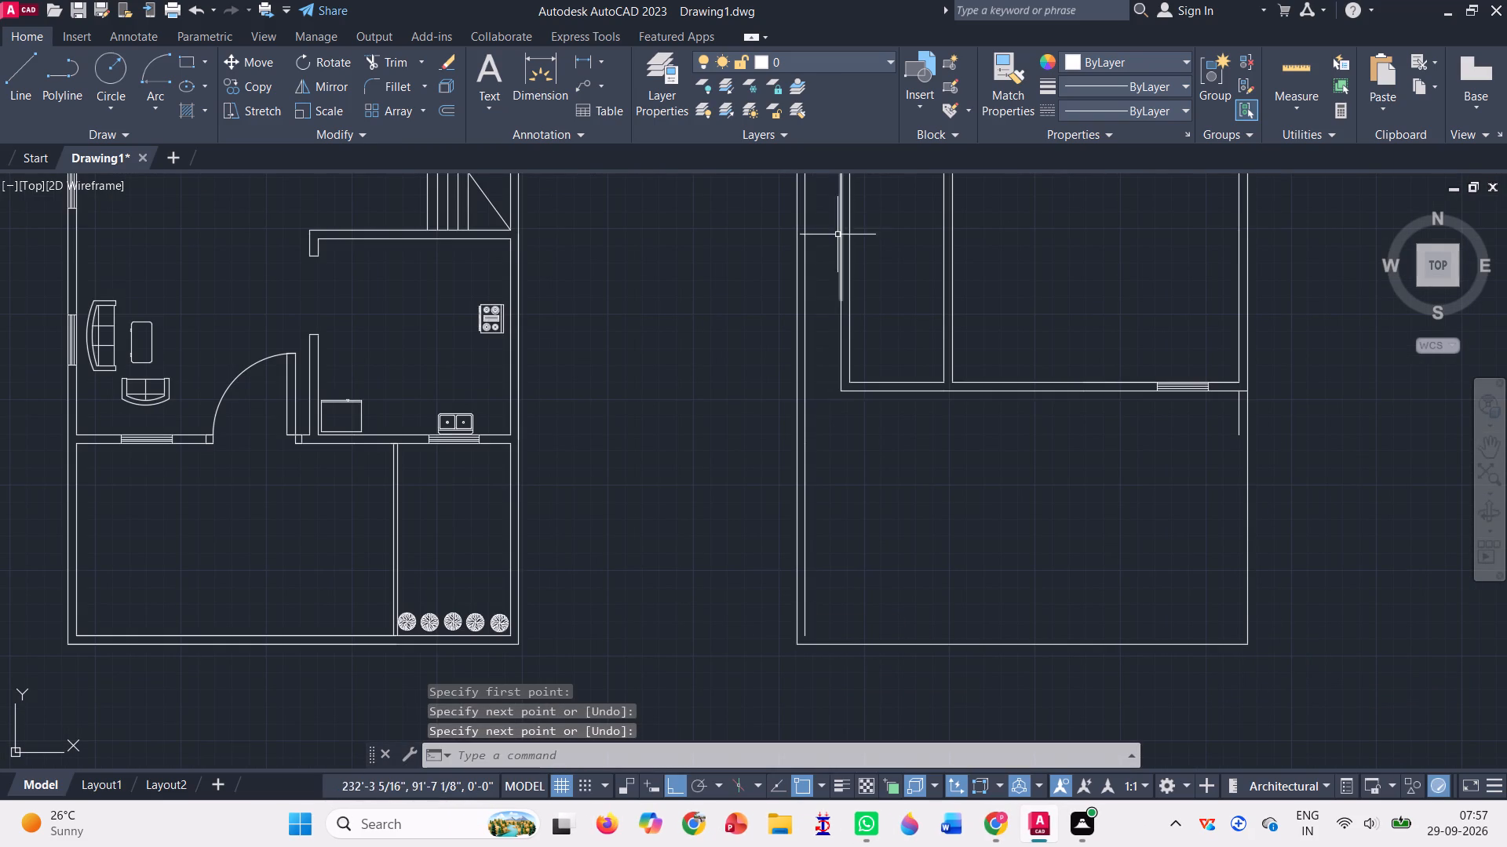
Draw a 5" horizontal line across the west wall's thickness, extending the south face of the wall below the stairs to the outer face.
{"action": "scroll", "coordinate": [772, 237], "scroll_direction": "down", "scroll_amount": 1}
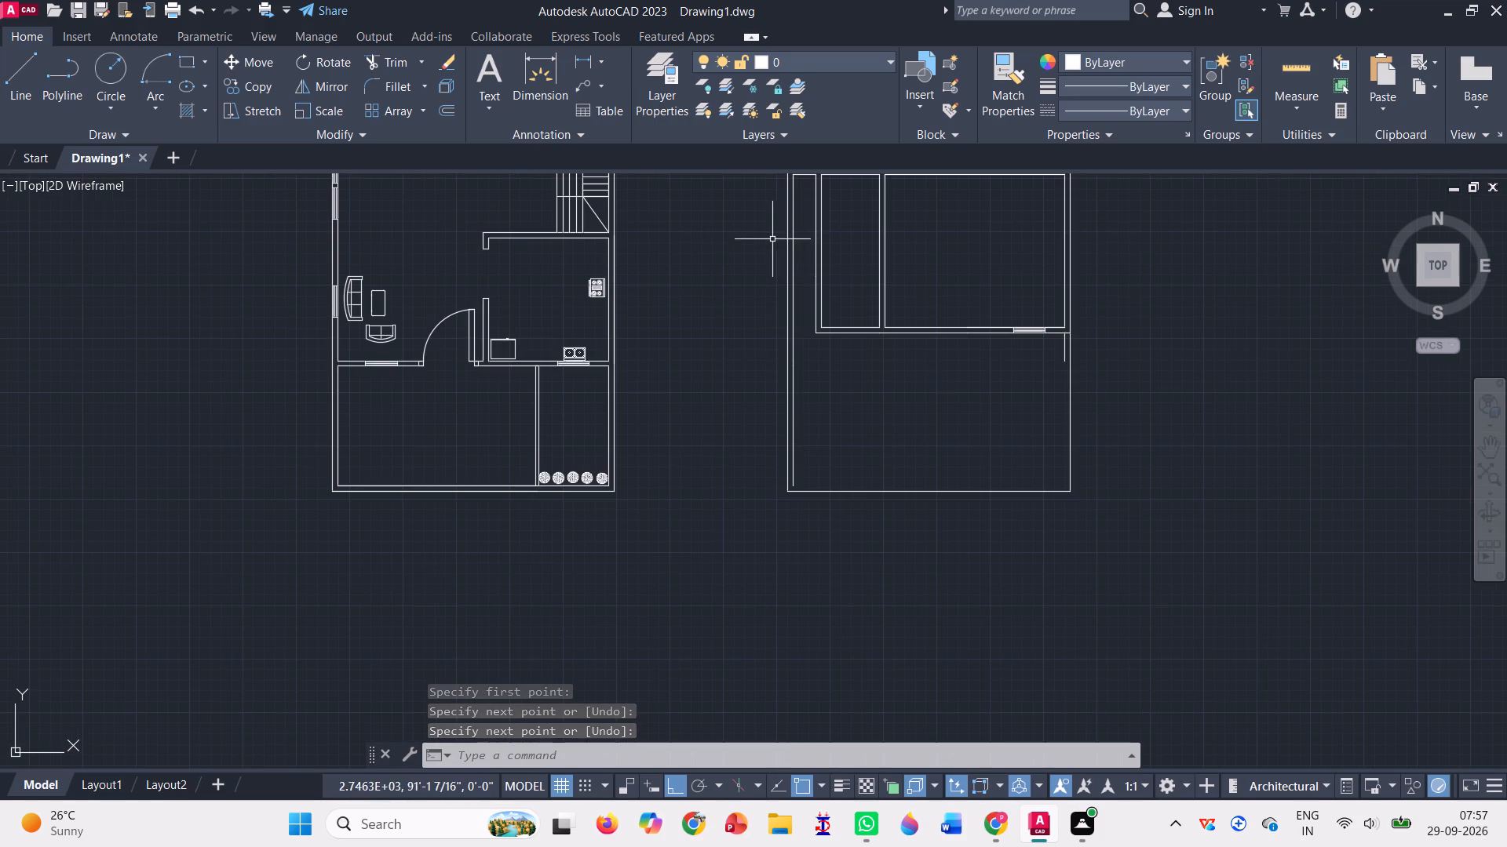
{"action": "left_click", "coordinate": [34, 80]}
{"action": "scroll", "coordinate": [1421, 608], "scroll_direction": "down", "scroll_amount": 1}
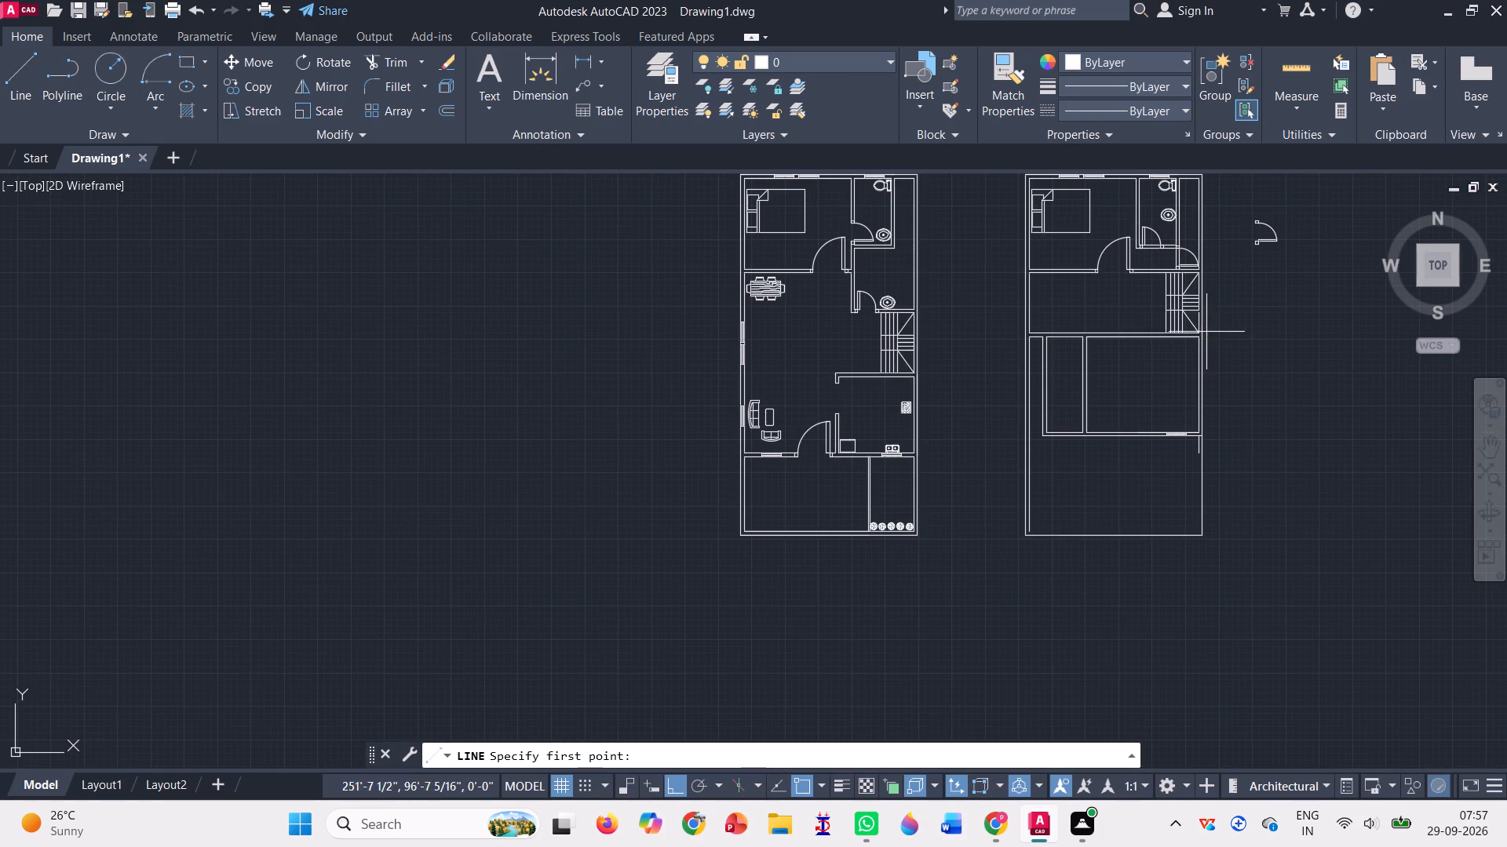
{"action": "scroll", "coordinate": [1153, 350], "scroll_direction": "up", "scroll_amount": 3}
{"action": "scroll", "coordinate": [661, 271], "scroll_direction": "up", "scroll_amount": 4}
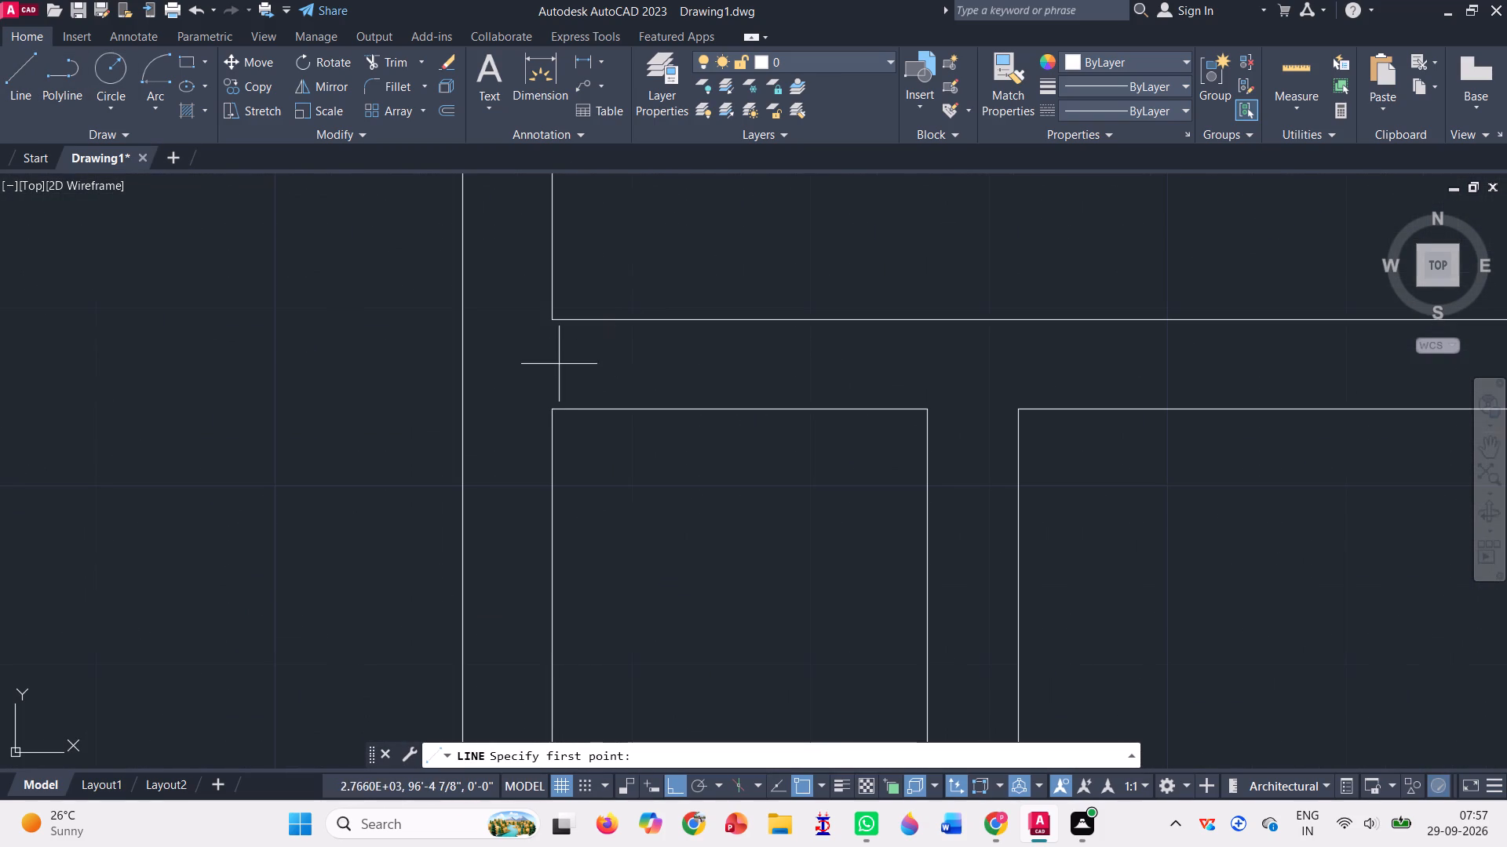
{"action": "left_click", "coordinate": [547, 413]}
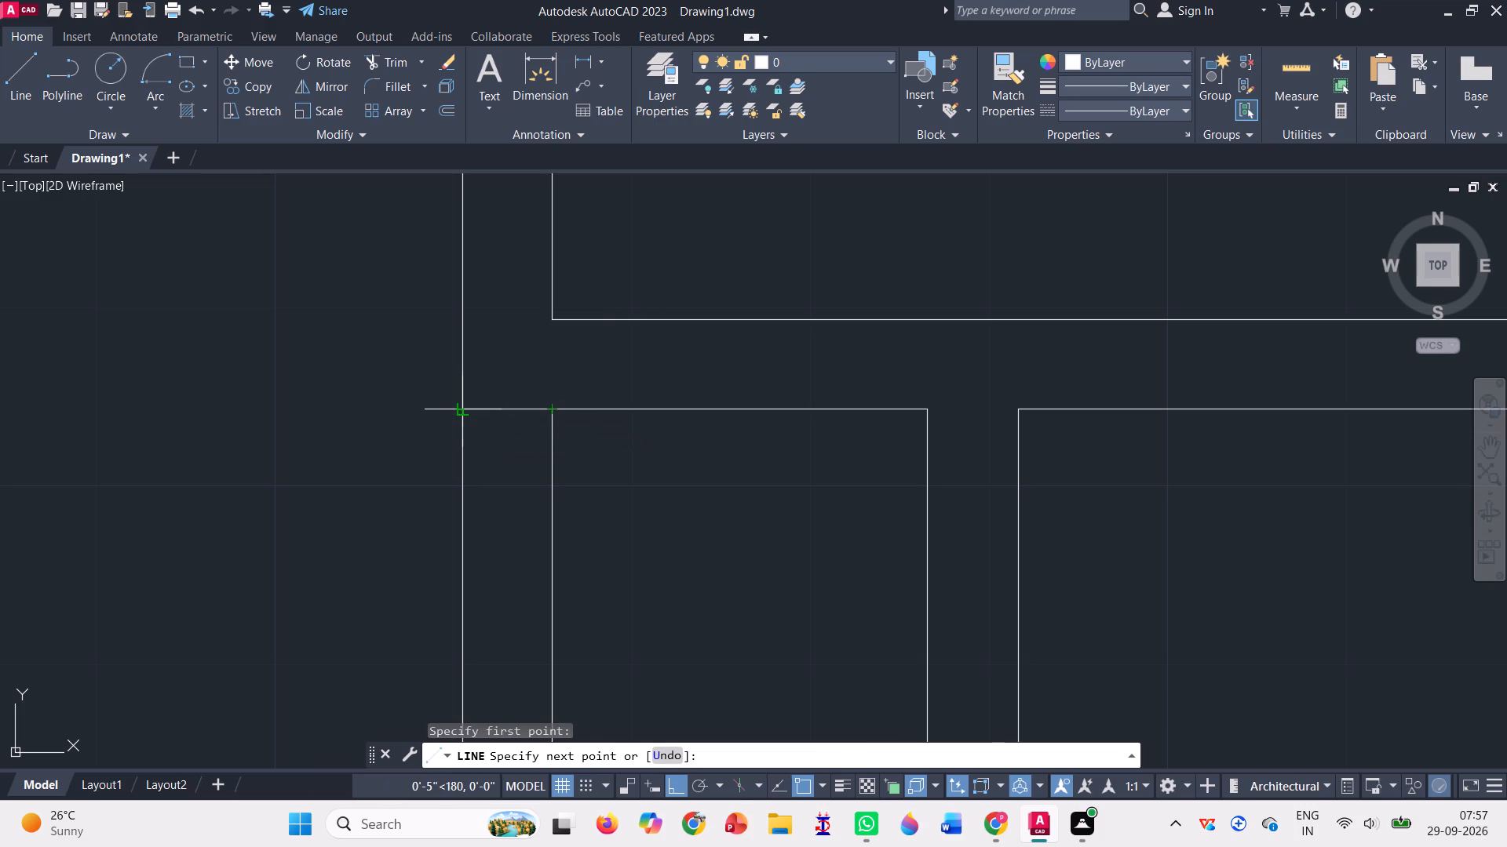
{"action": "left_click", "coordinate": [465, 412]}
{"action": "key", "text": "Return"}
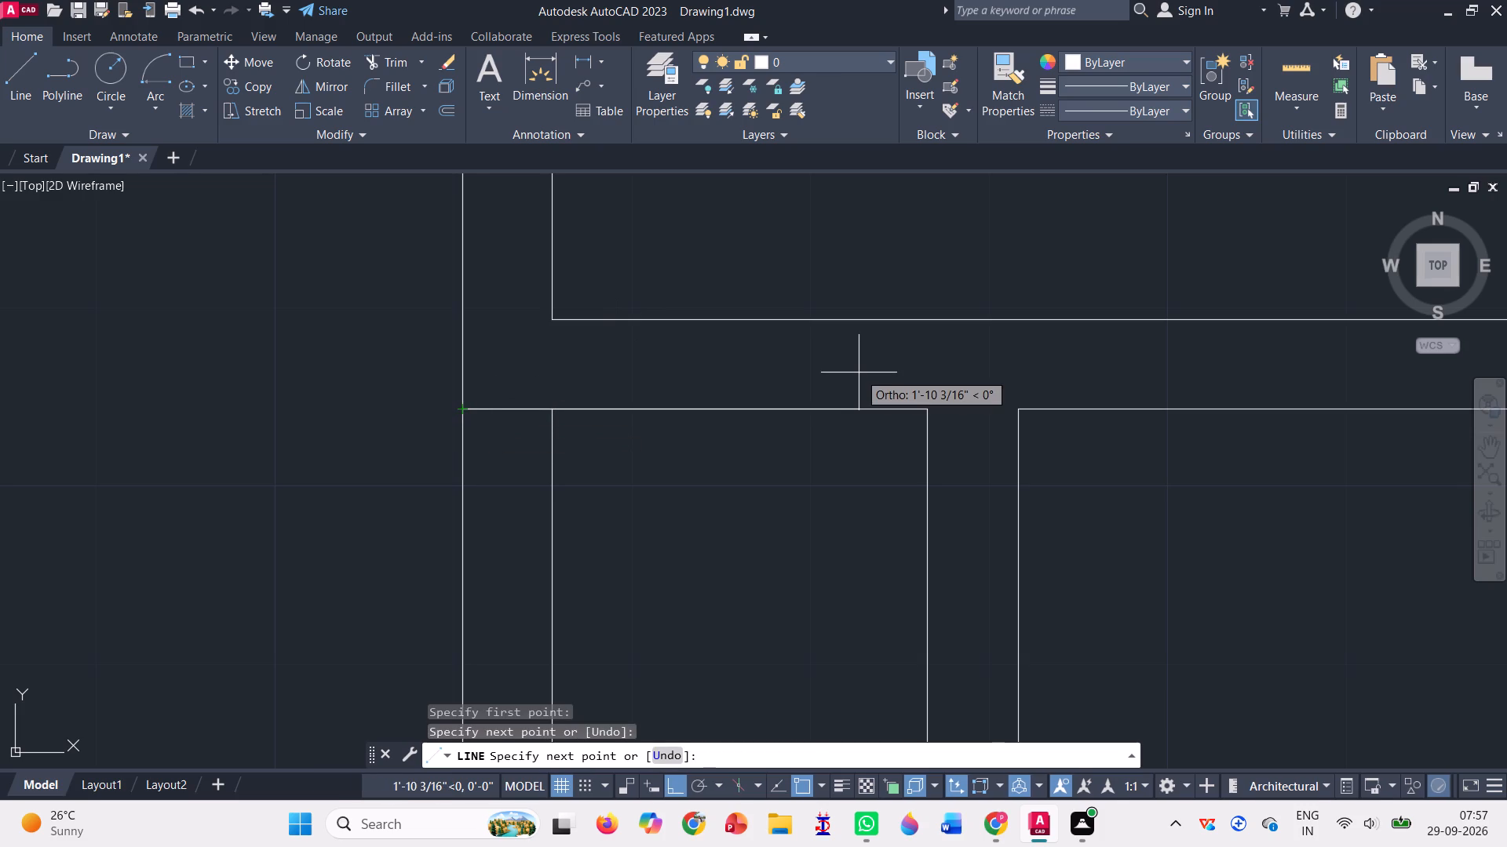
{"action": "scroll", "coordinate": [842, 344], "scroll_direction": "down", "scroll_amount": 3}
{"action": "scroll", "coordinate": [822, 238], "scroll_direction": "down", "scroll_amount": 1}
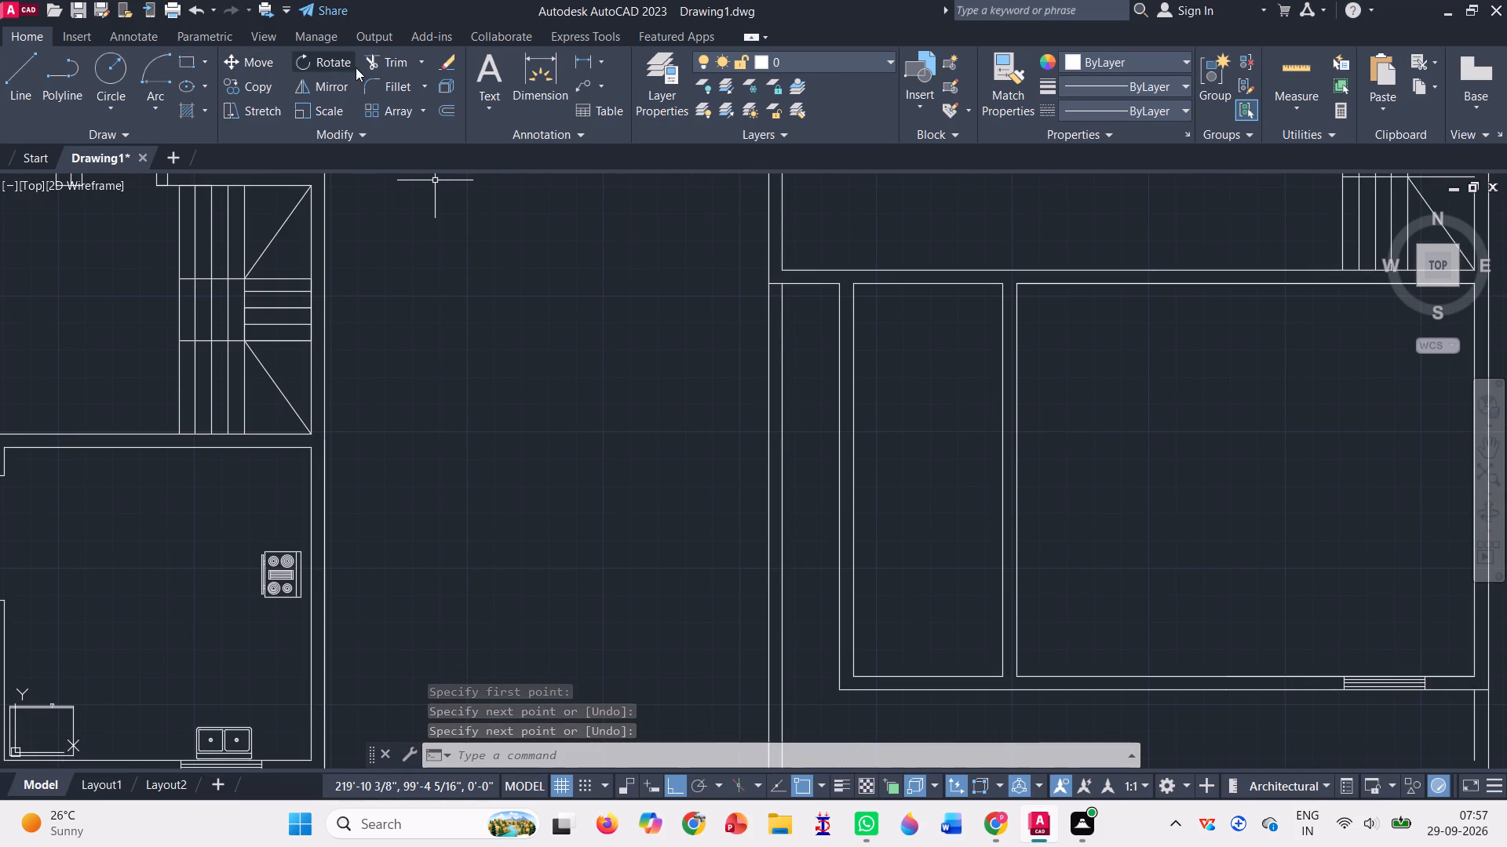
Trim away the west wall's inner line south of the stair hall wall and the east wall's inner stub south of the large room.
{"action": "left_click", "coordinate": [393, 67]}
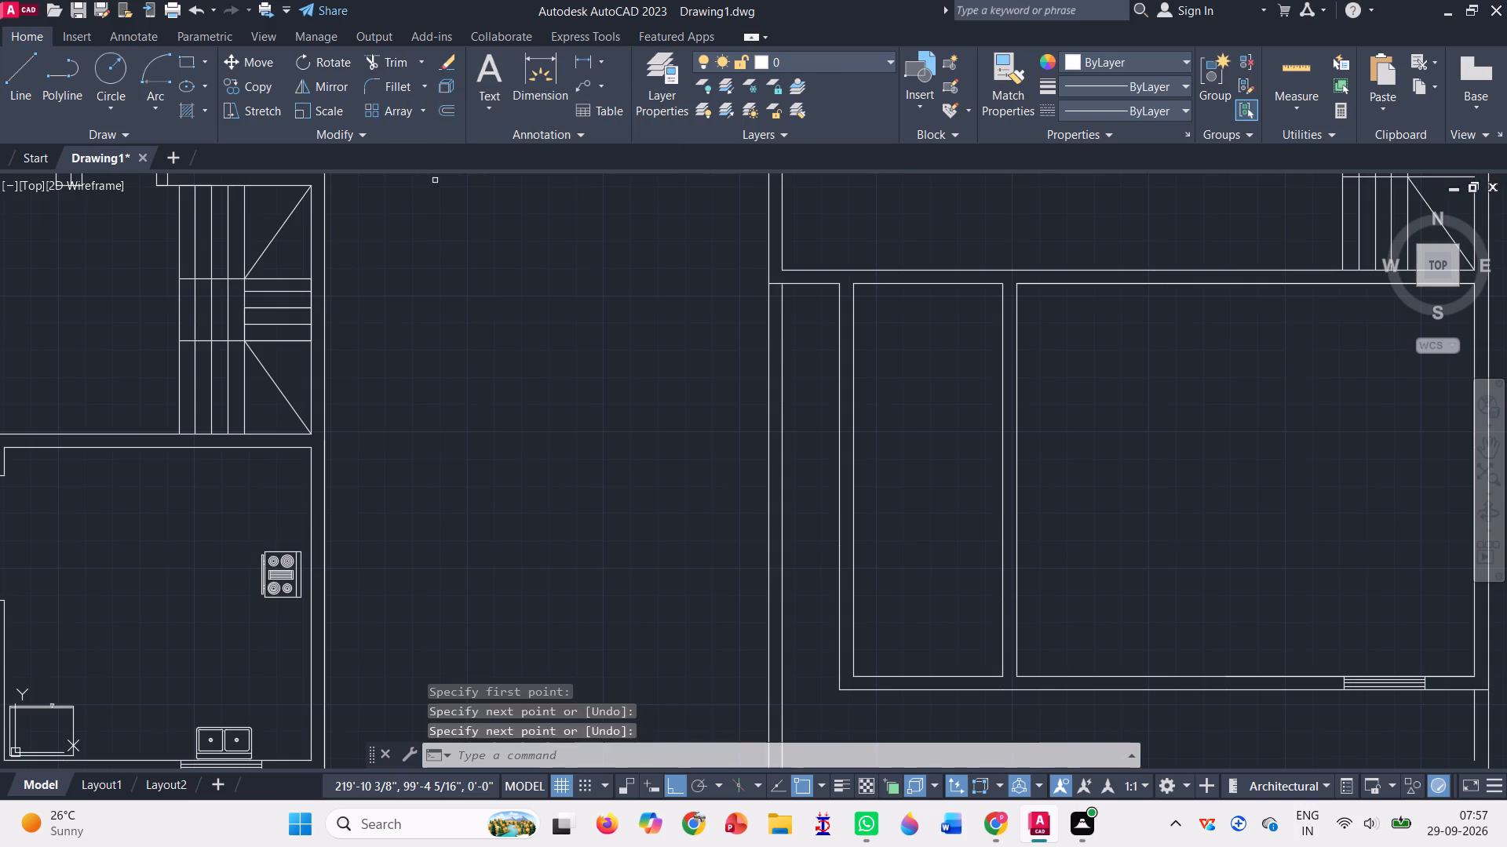
{"action": "left_click", "coordinate": [783, 403]}
{"action": "scroll", "coordinate": [565, 376], "scroll_direction": "down", "scroll_amount": 2}
{"action": "scroll", "coordinate": [640, 627], "scroll_direction": "up", "scroll_amount": 2}
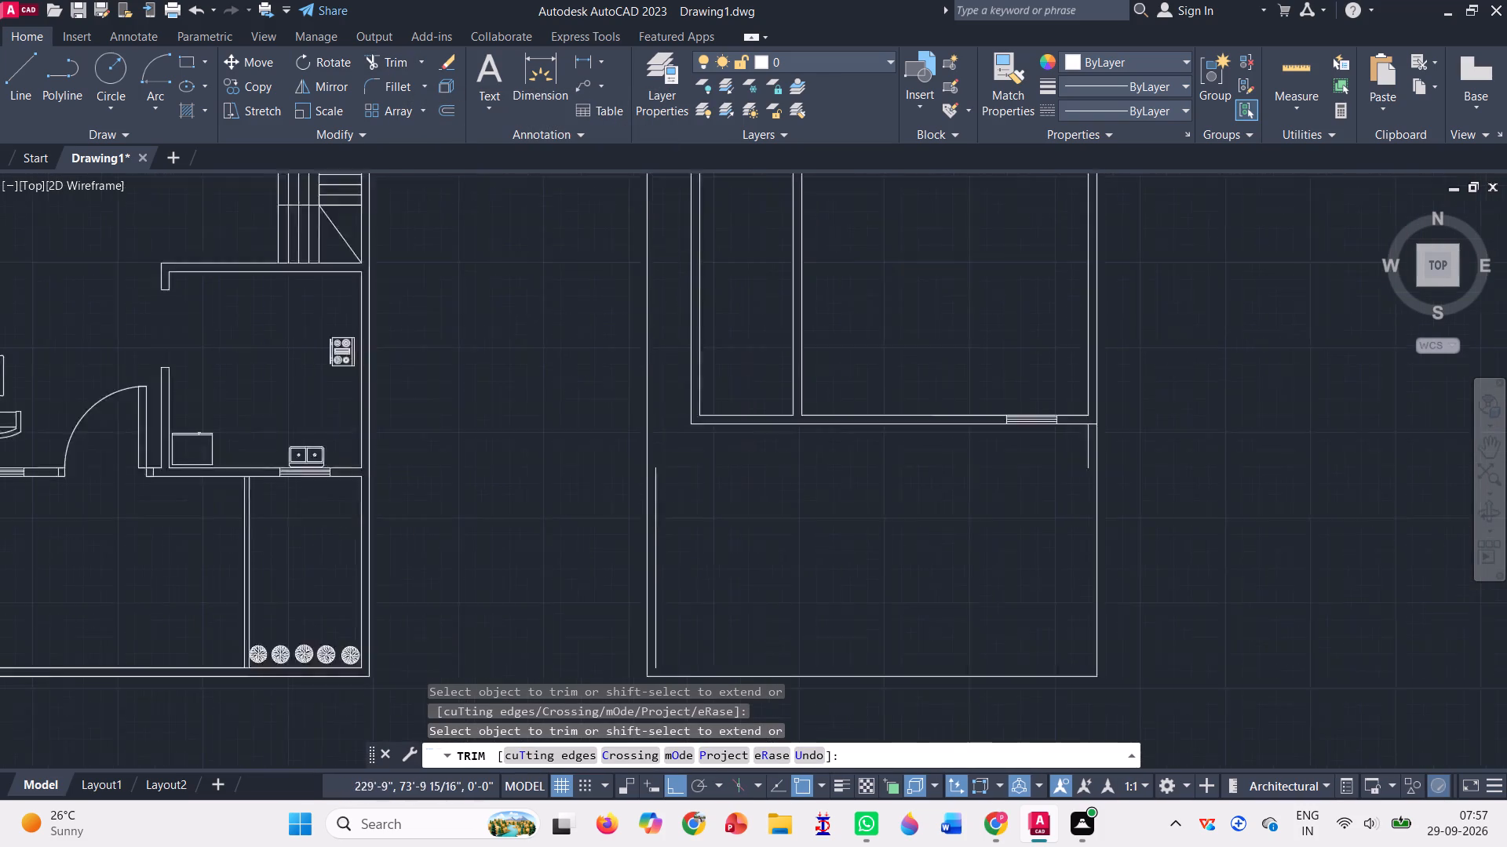
{"action": "scroll", "coordinate": [693, 580], "scroll_direction": "up", "scroll_amount": 1}
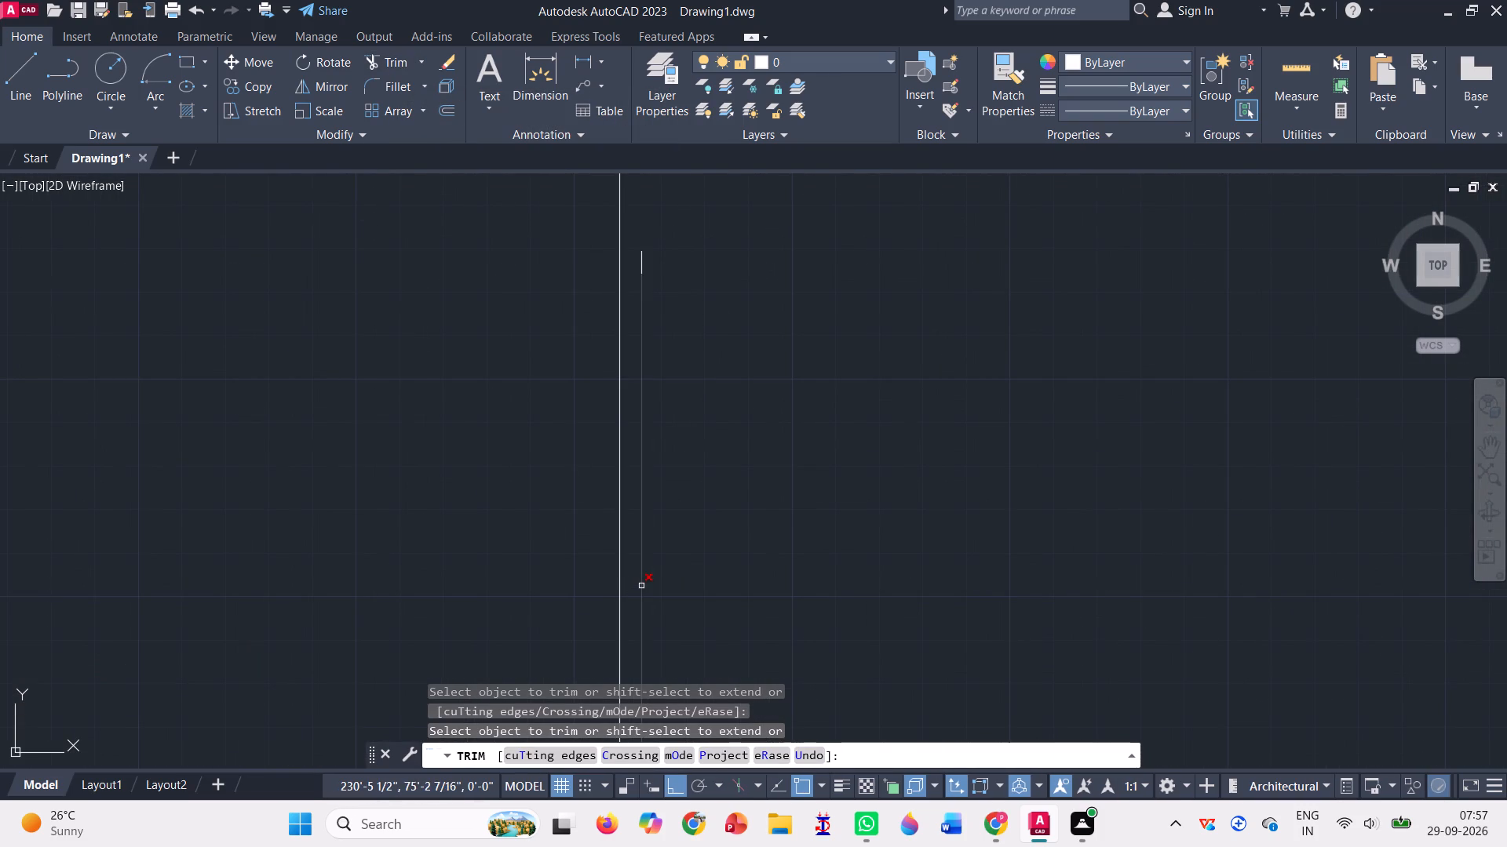
{"action": "left_click", "coordinate": [641, 586]}
{"action": "left_click", "coordinate": [639, 261]}
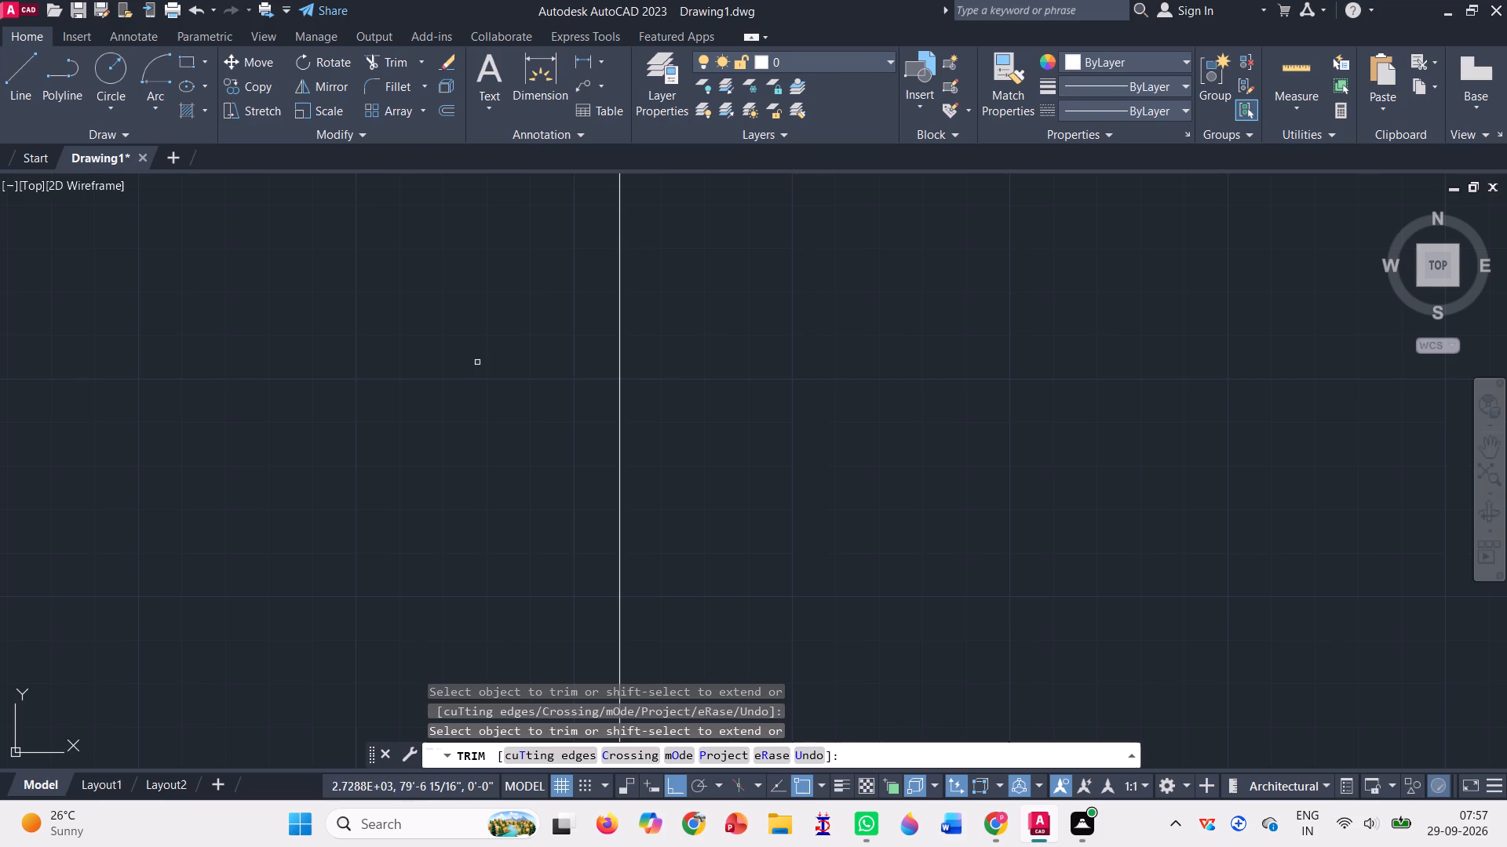
{"action": "scroll", "coordinate": [476, 362], "scroll_direction": "down", "scroll_amount": 3}
{"action": "scroll", "coordinate": [801, 308], "scroll_direction": "up", "scroll_amount": 2}
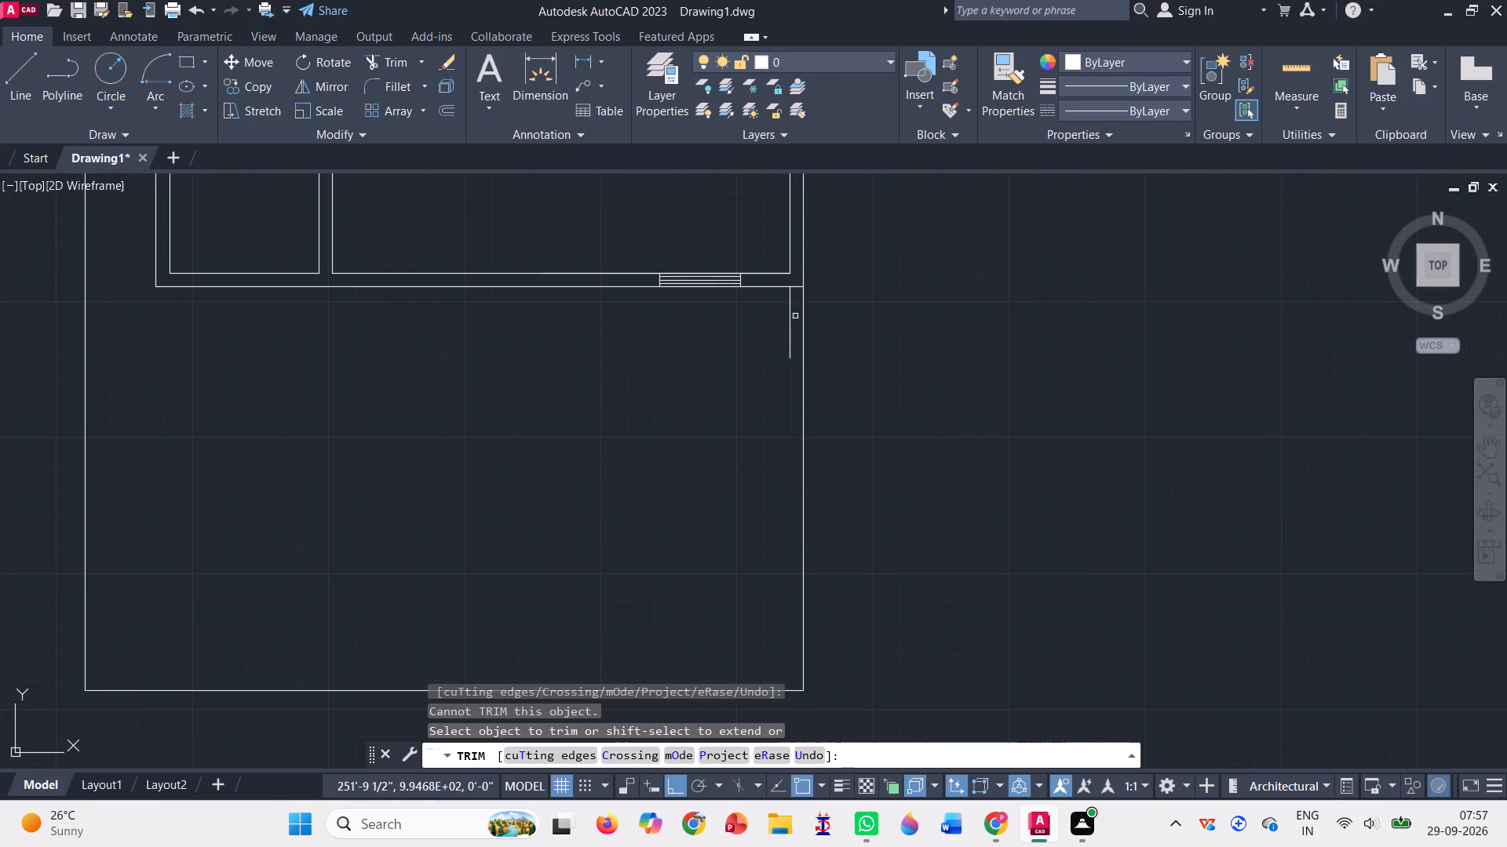
{"action": "left_click", "coordinate": [792, 318]}
Rotate the loose door east of the second plan by 270° about the outer corner of its south jamb.
{"action": "scroll", "coordinate": [786, 325], "scroll_direction": "down", "scroll_amount": 2}
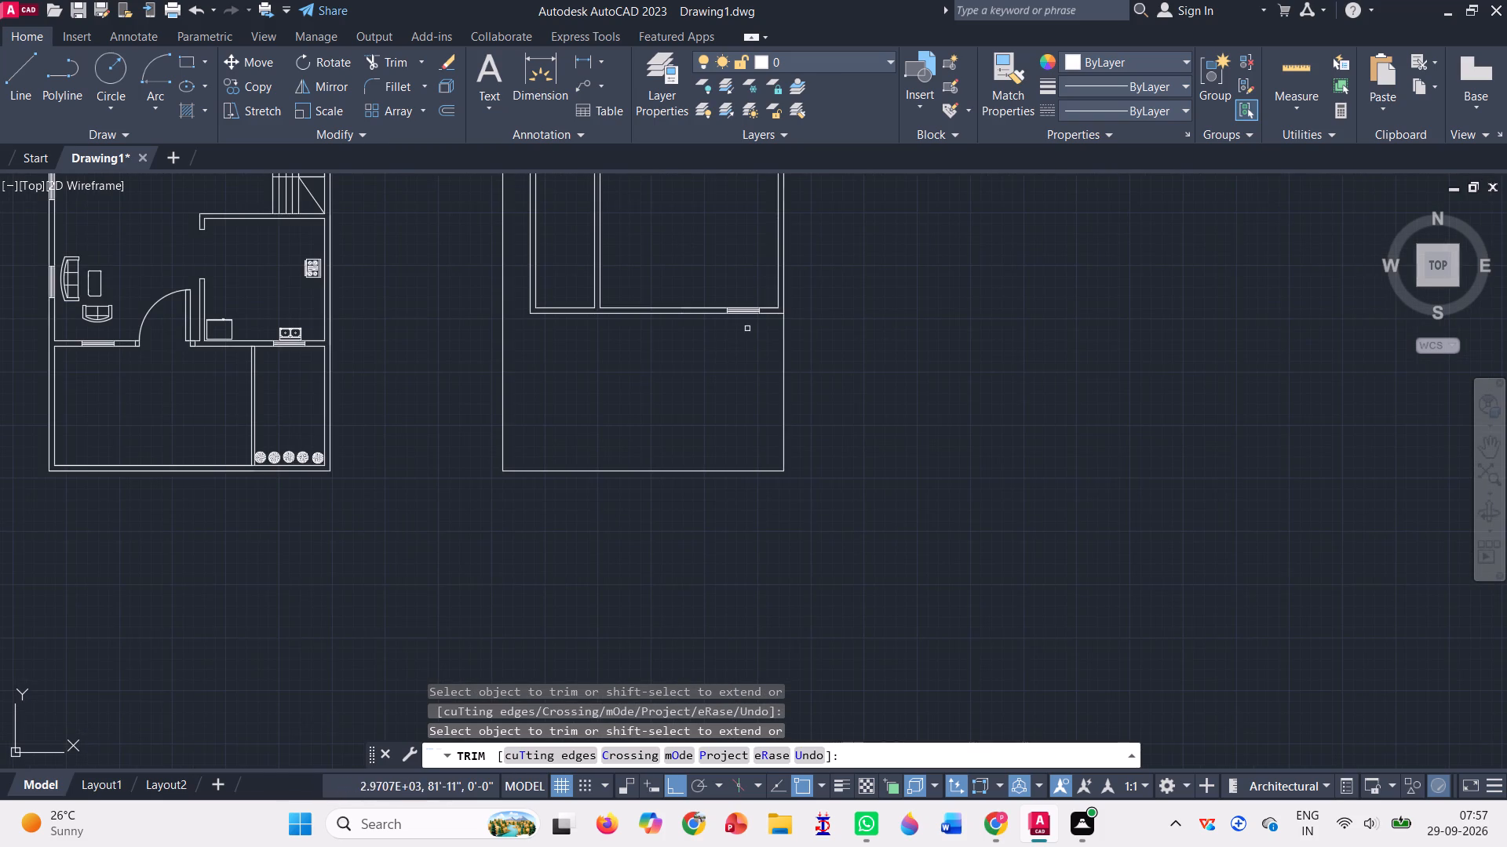
{"action": "scroll", "coordinate": [896, 342], "scroll_direction": "down", "scroll_amount": 3}
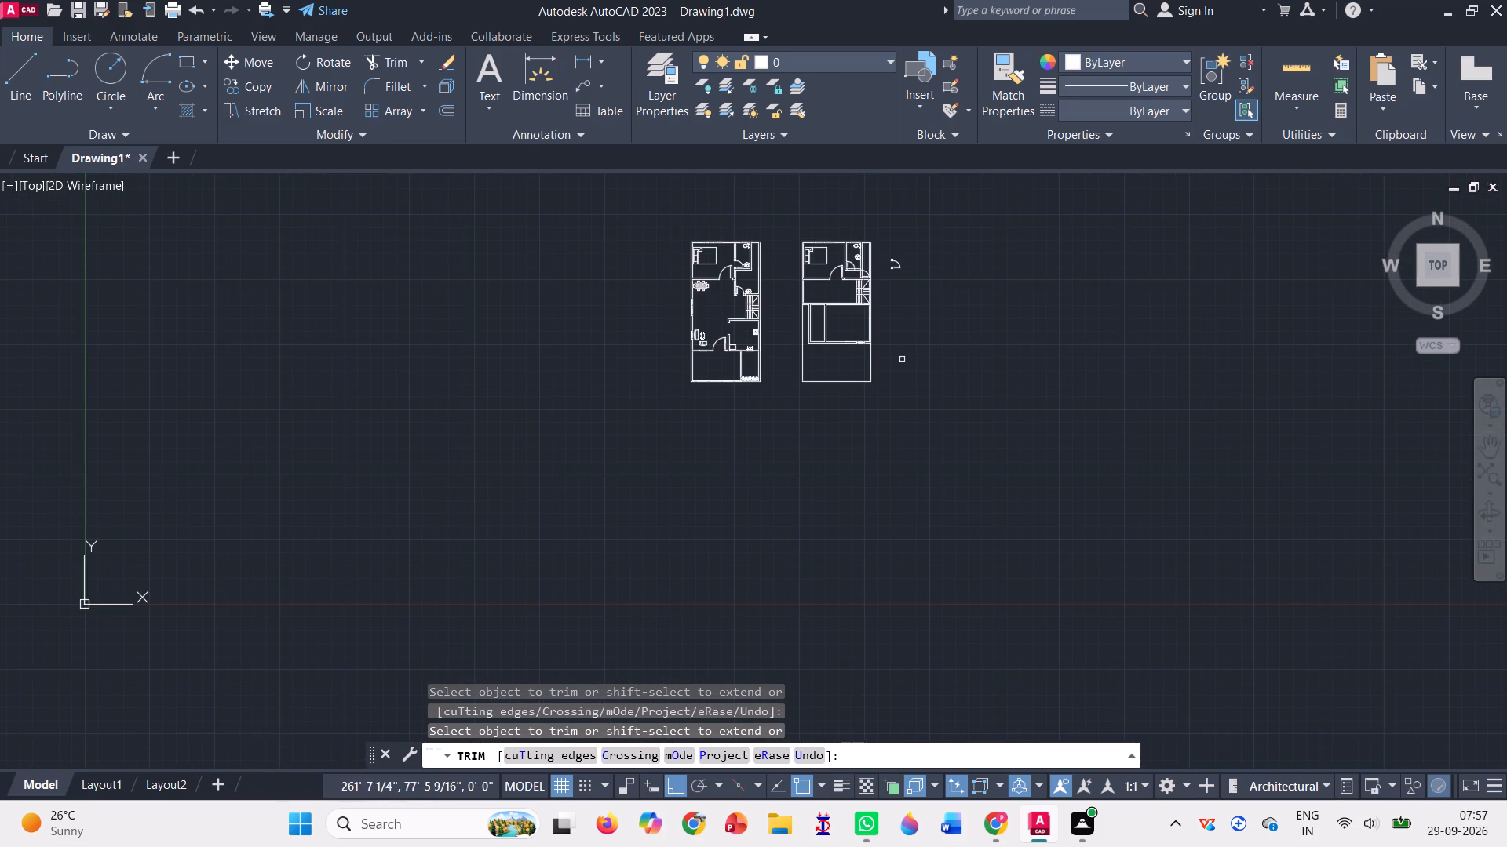
{"action": "scroll", "coordinate": [902, 239], "scroll_direction": "up", "scroll_amount": 2}
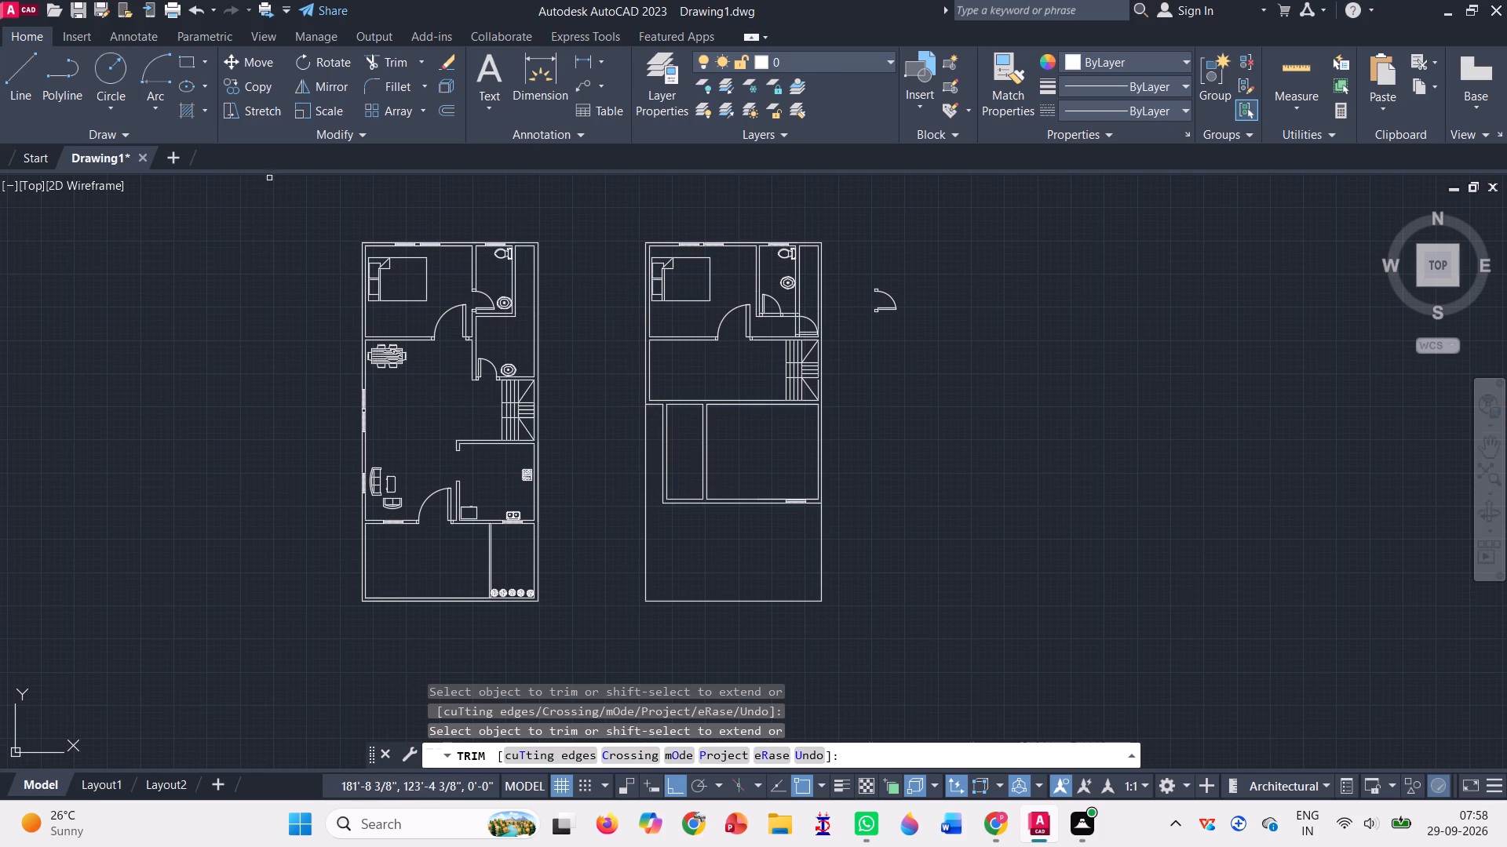
{"action": "left_click", "coordinate": [327, 65]}
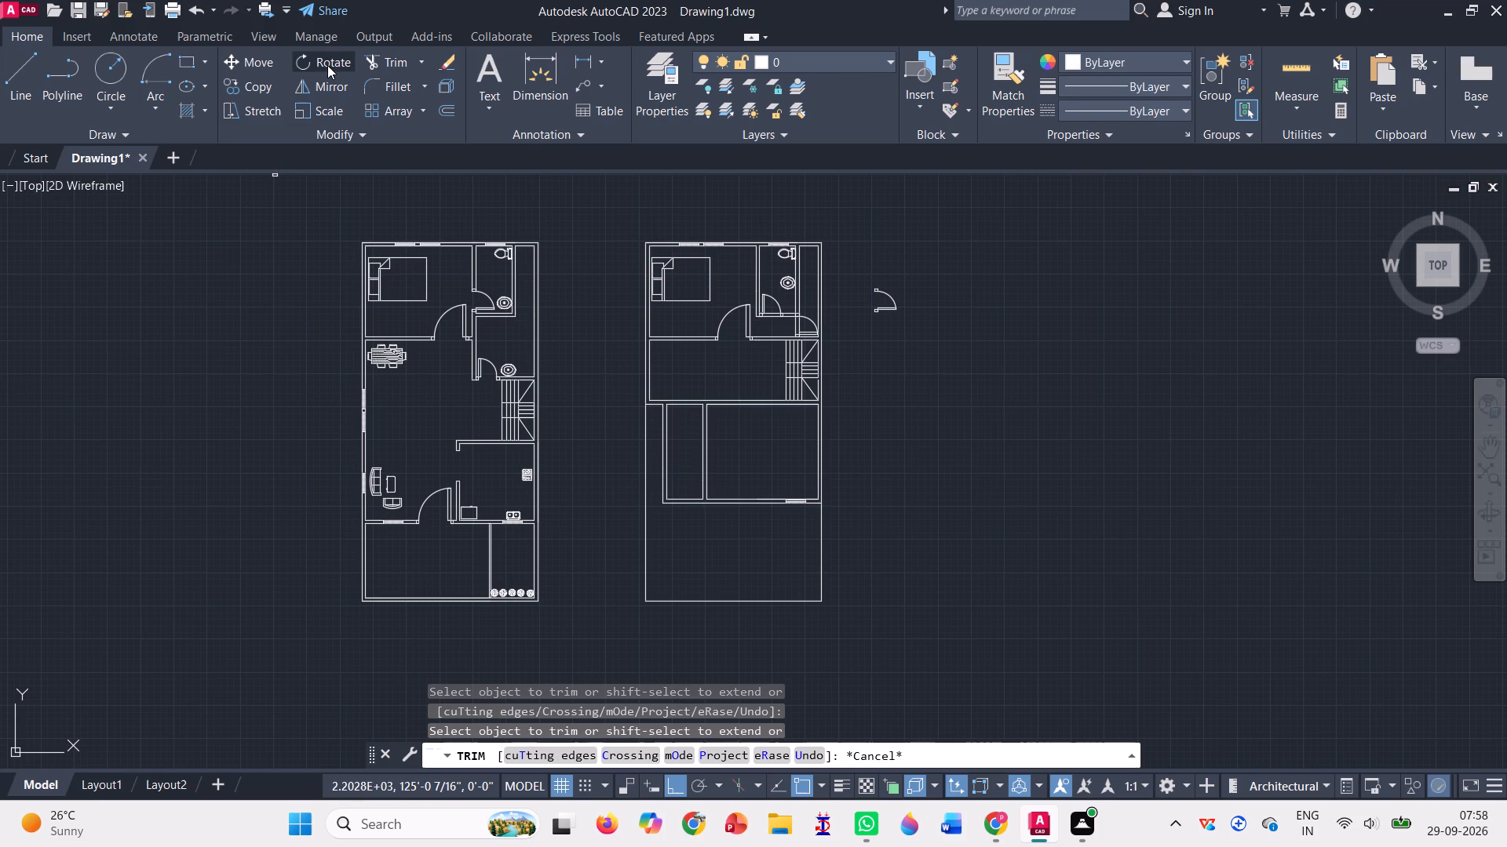
{"action": "scroll", "coordinate": [874, 286], "scroll_direction": "up", "scroll_amount": 3}
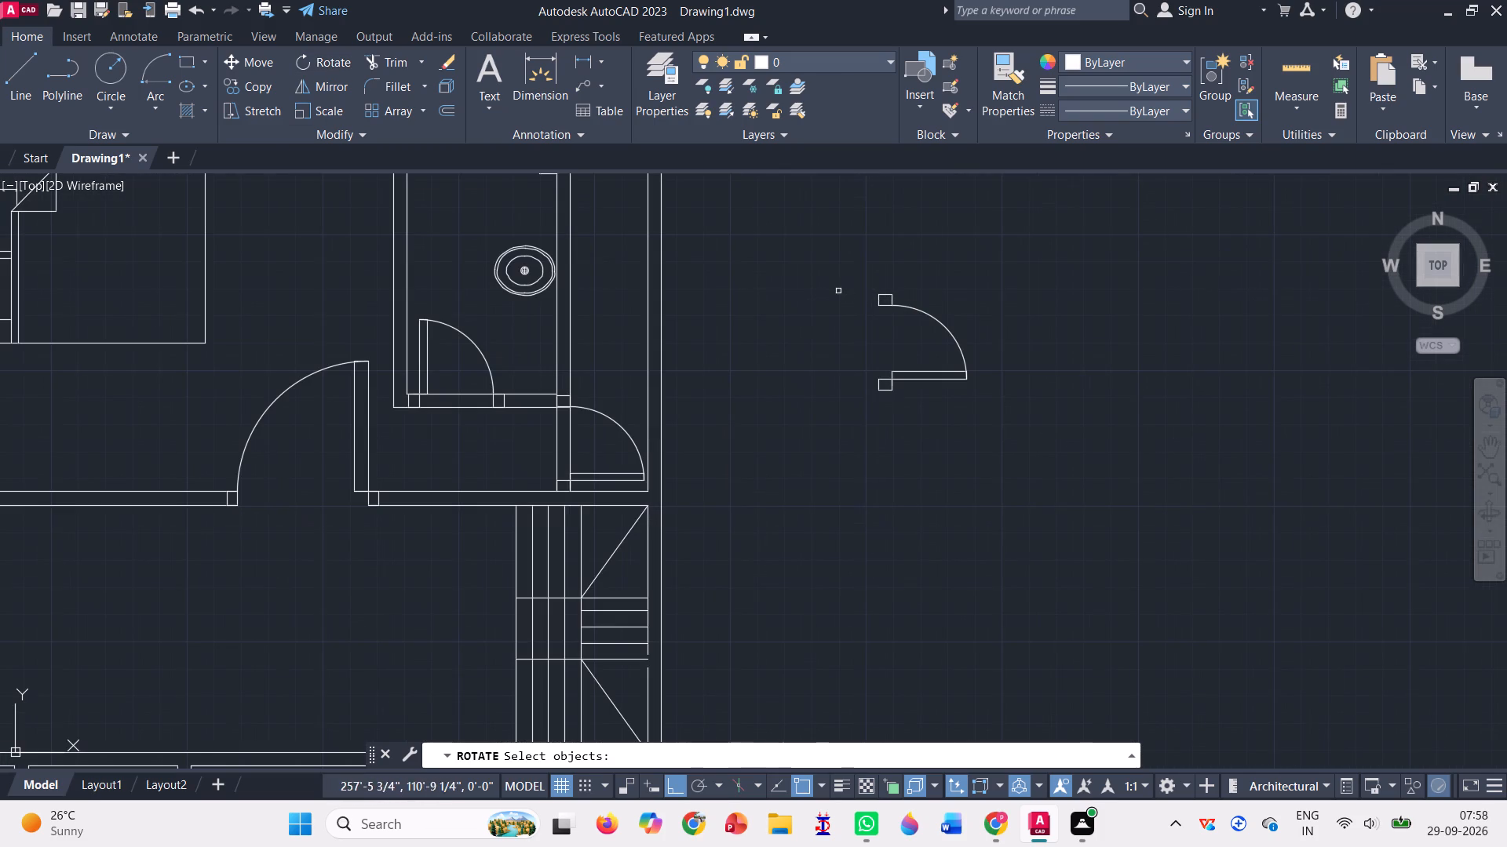
{"action": "left_click_drag", "start_coordinate": [838, 290], "coordinate": [853, 475]}
{"action": "key", "text": "Return"}
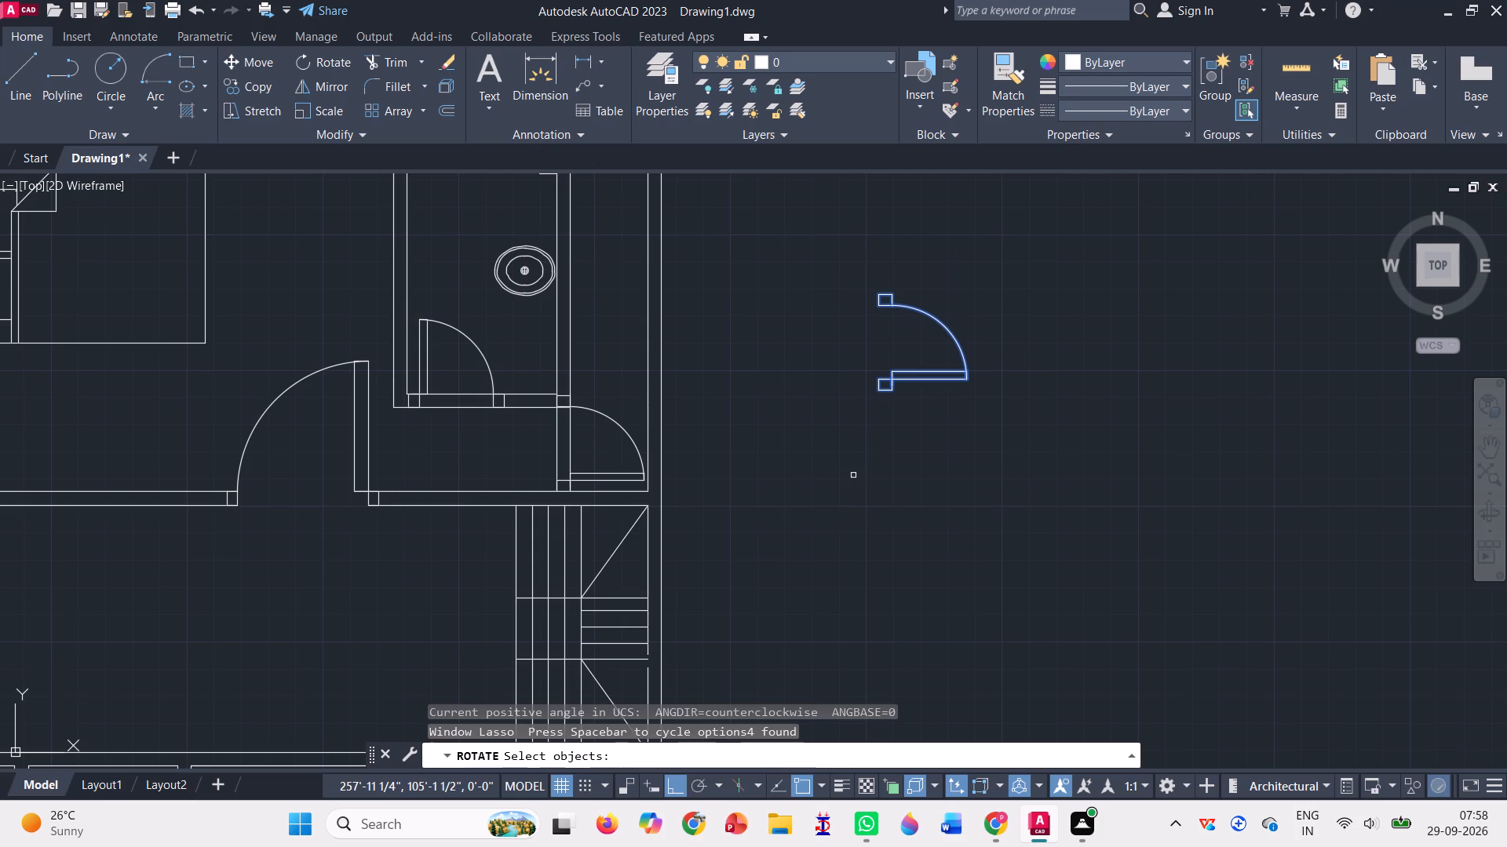
{"action": "left_click", "coordinate": [876, 392]}
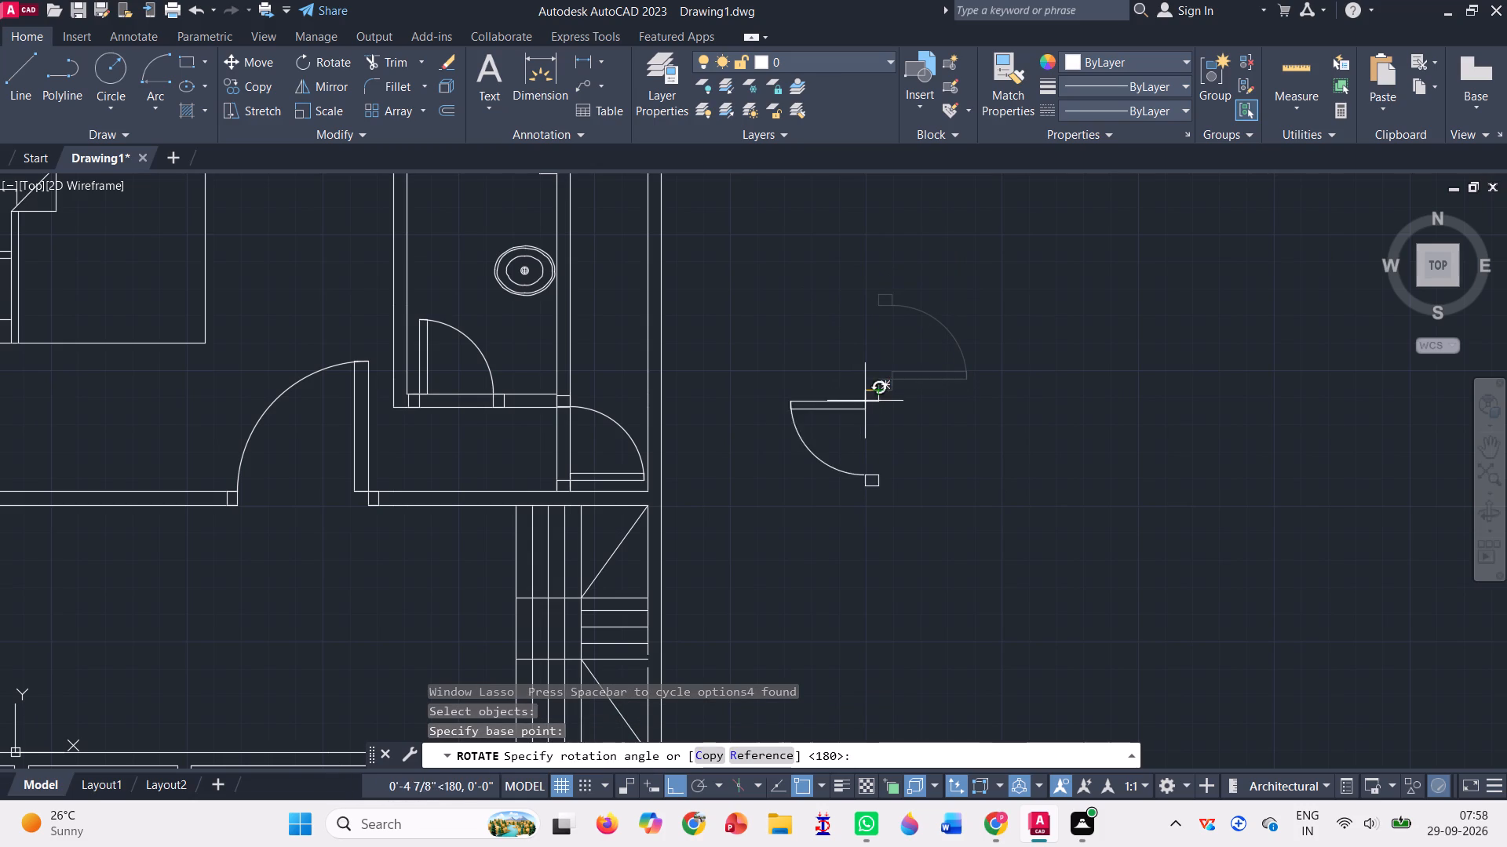
{"action": "left_click", "coordinate": [879, 560]}
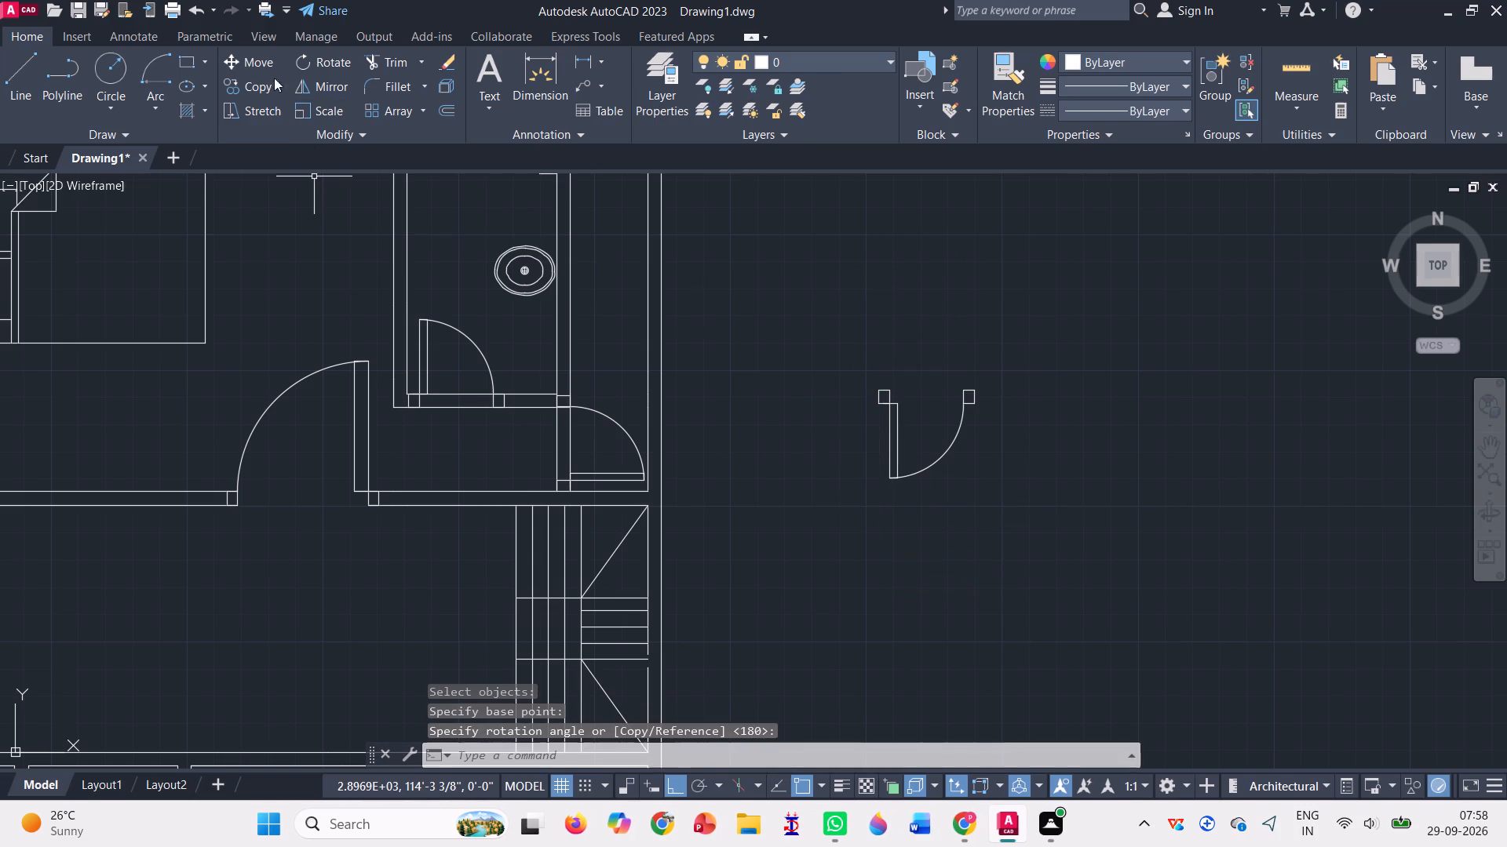
Copy the rotated loose door into the large room's north wall near its west partition, with Ortho off.
{"action": "left_click", "coordinate": [260, 87]}
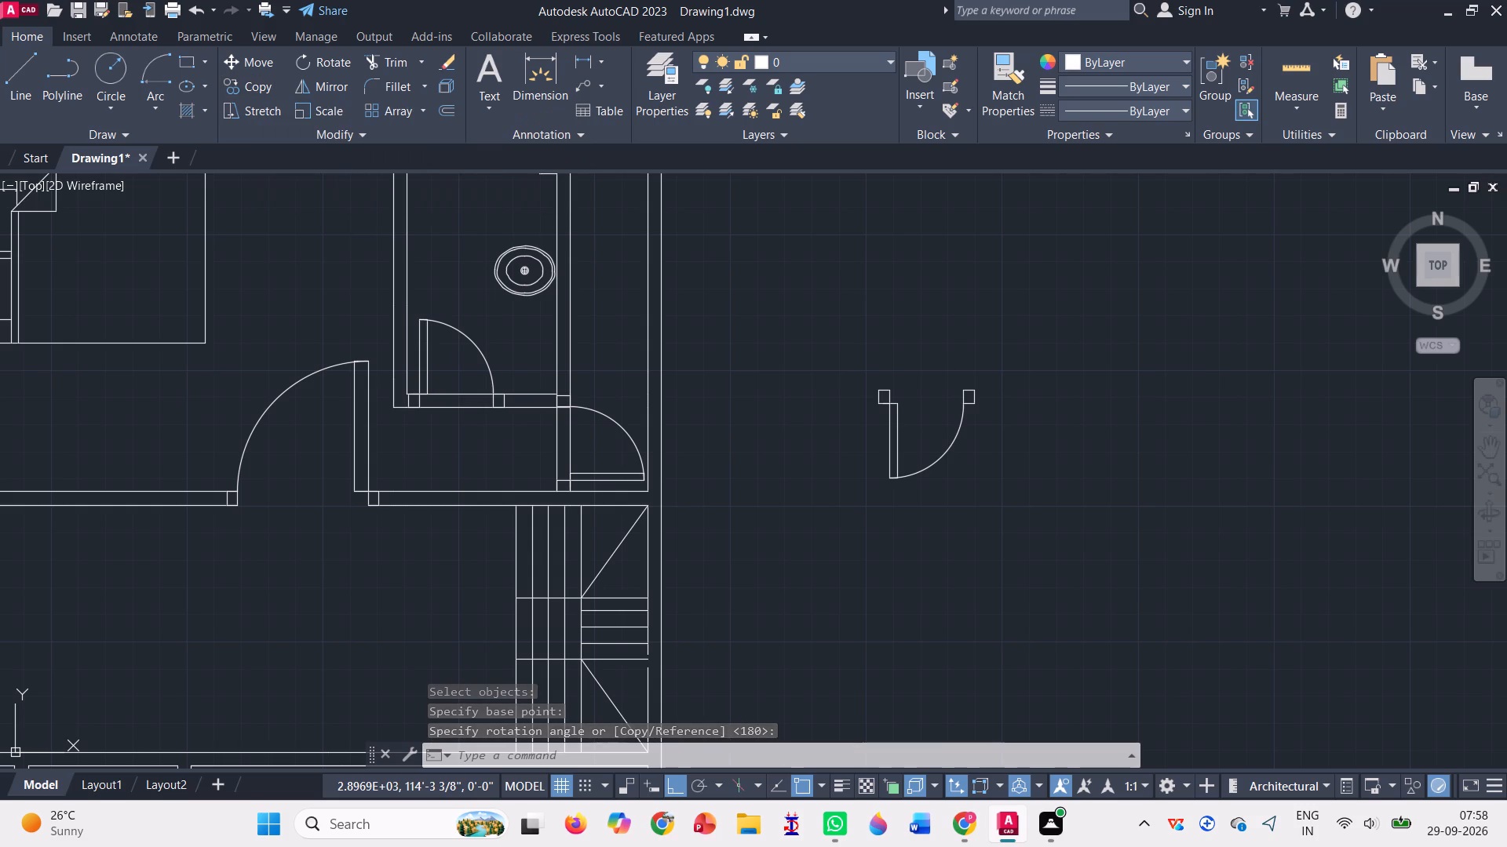
{"action": "left_click_drag", "start_coordinate": [816, 346], "coordinate": [881, 506]}
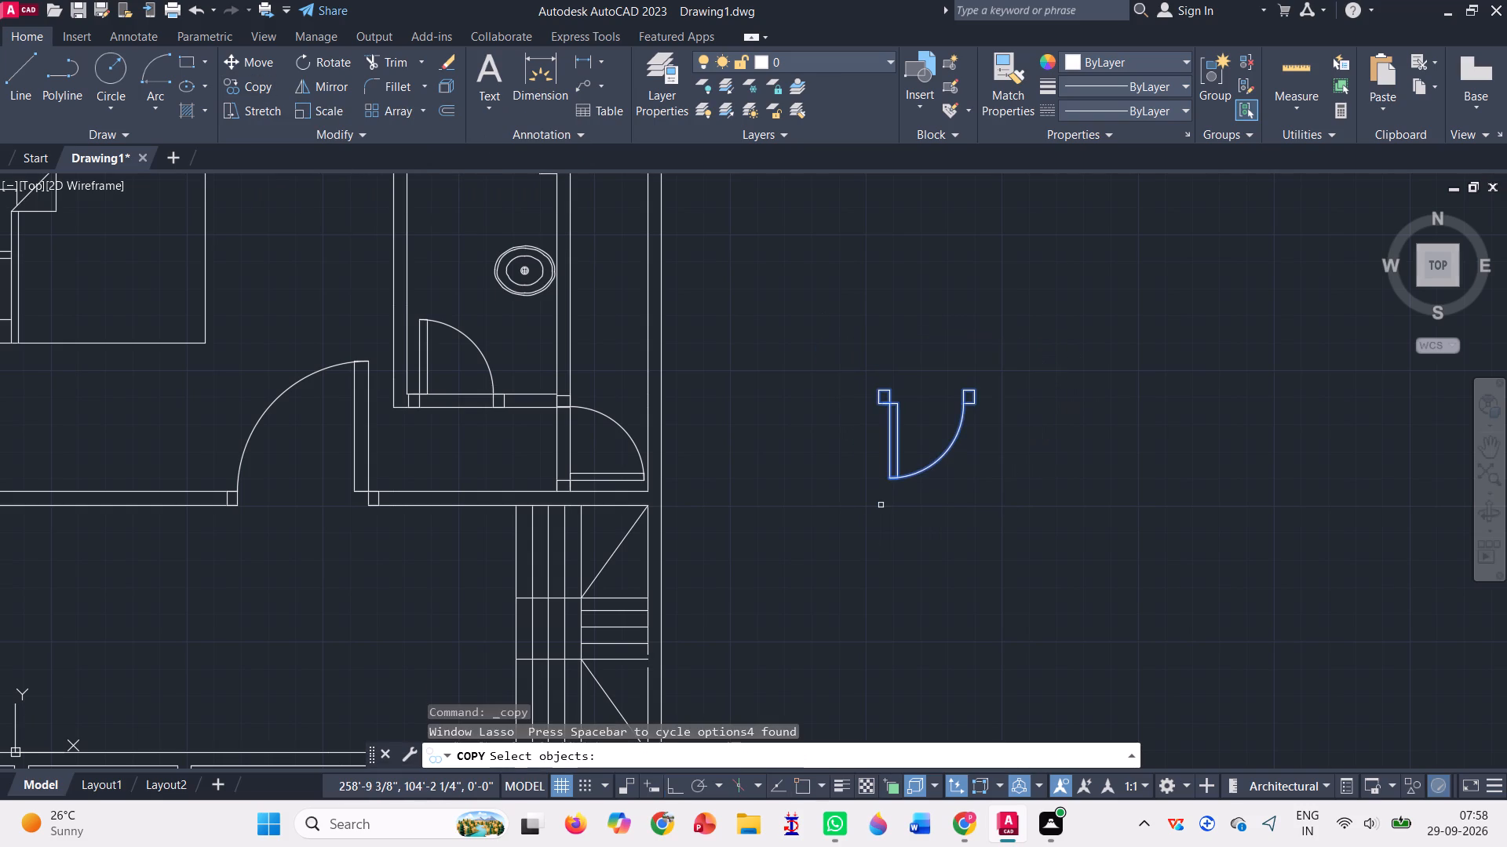
{"action": "key", "text": "Return"}
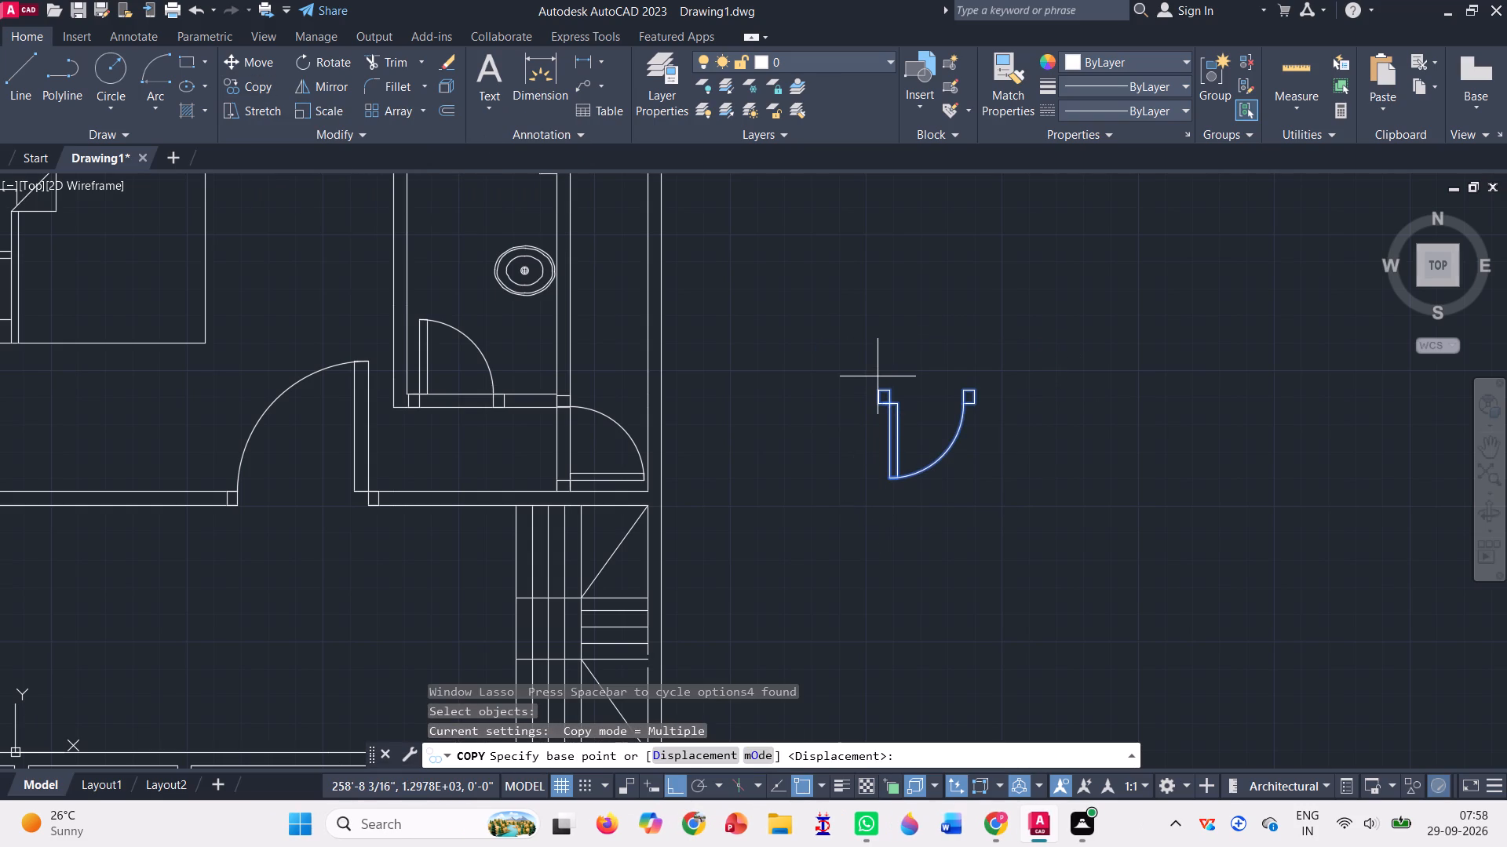
{"action": "left_click", "coordinate": [876, 384]}
{"action": "scroll", "coordinate": [921, 362], "scroll_direction": "down", "scroll_amount": 1}
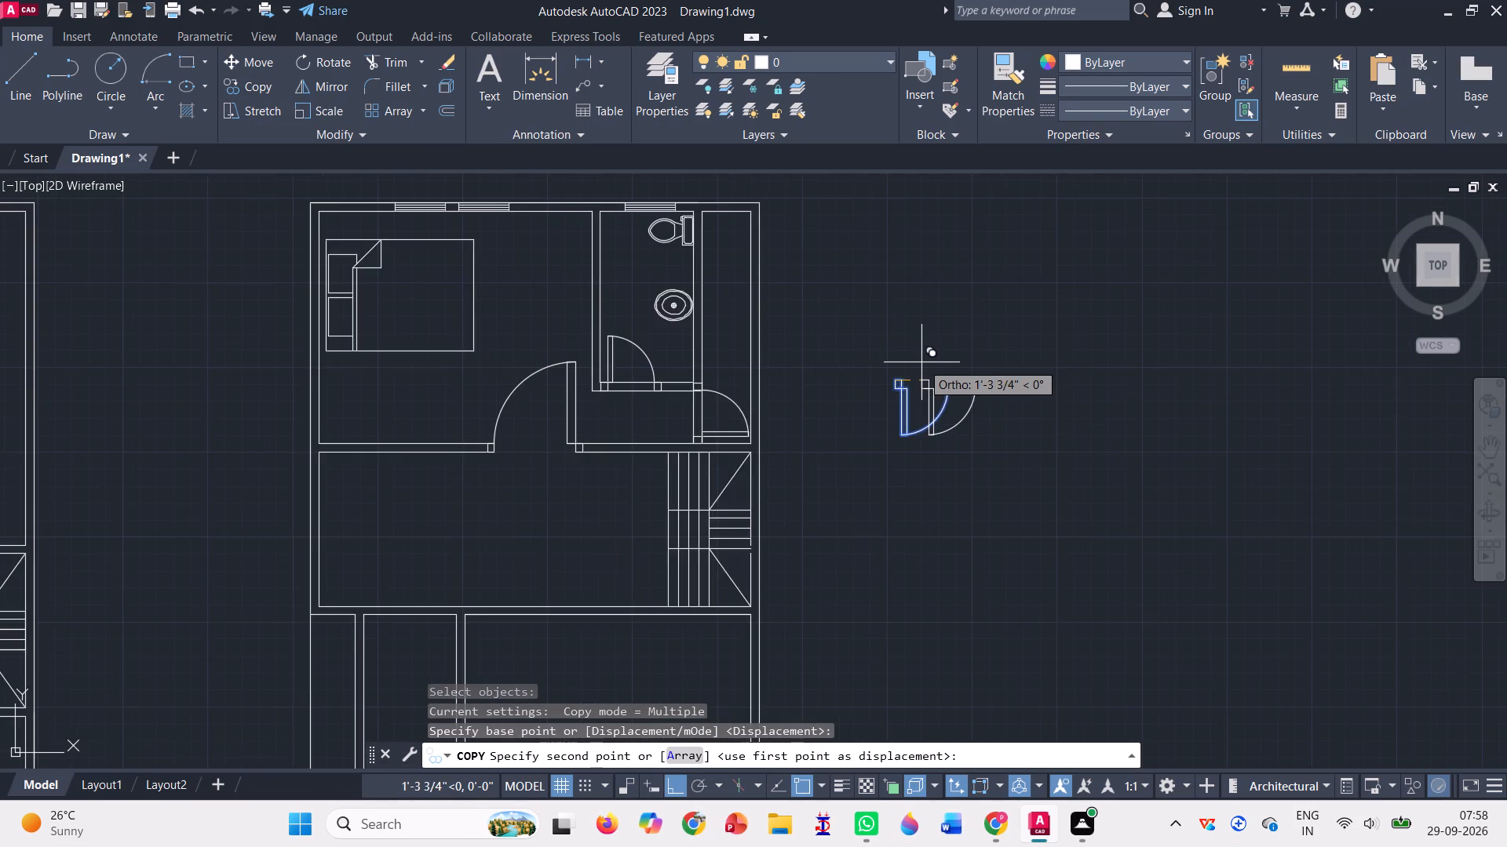
{"action": "scroll", "coordinate": [921, 362], "scroll_direction": "down", "scroll_amount": 1}
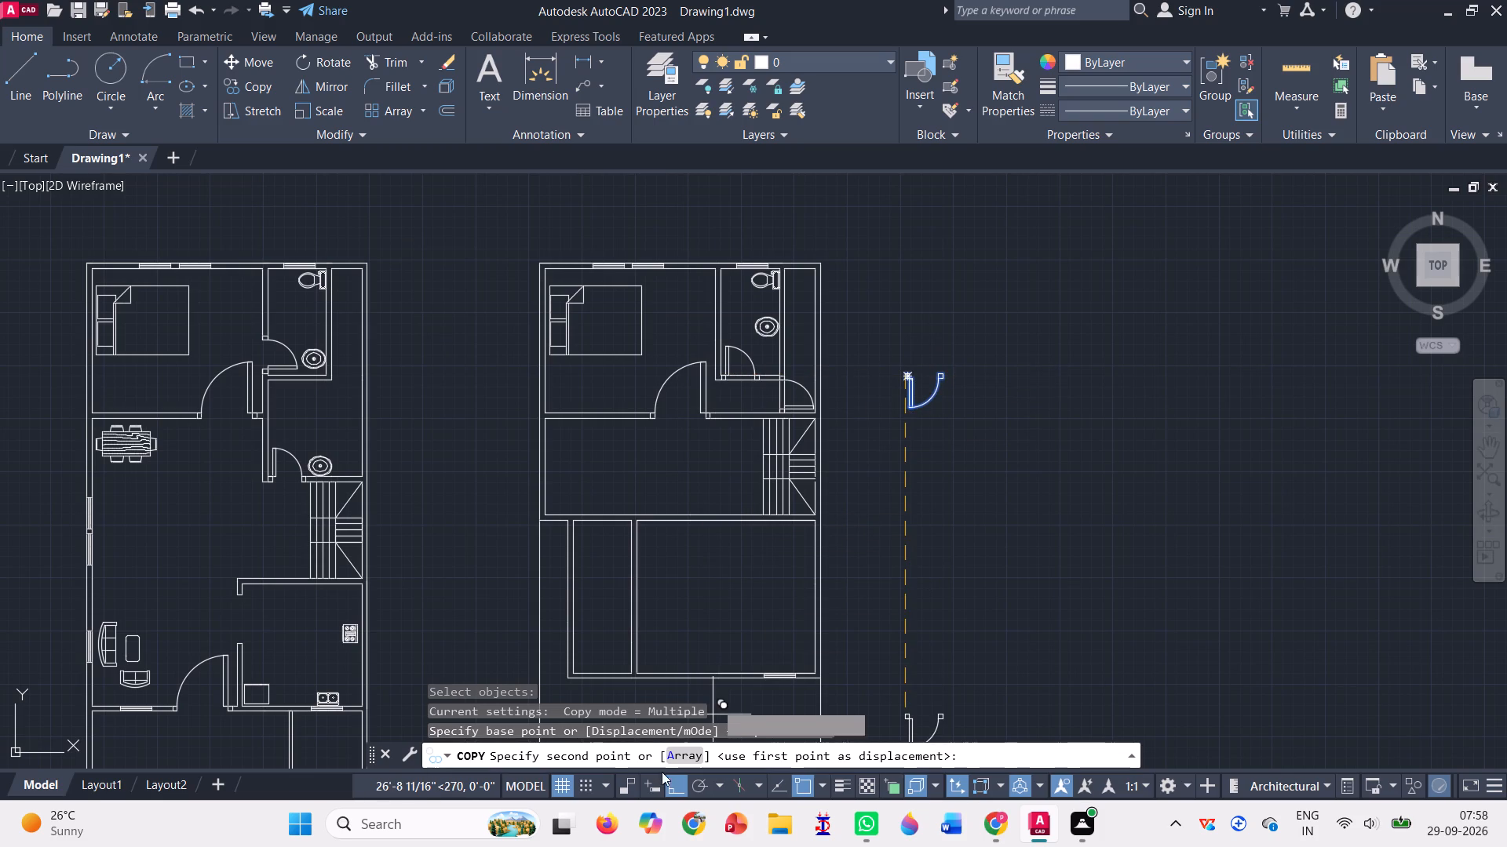
{"action": "left_click", "coordinate": [674, 776]}
{"action": "scroll", "coordinate": [657, 544], "scroll_direction": "up", "scroll_amount": 3}
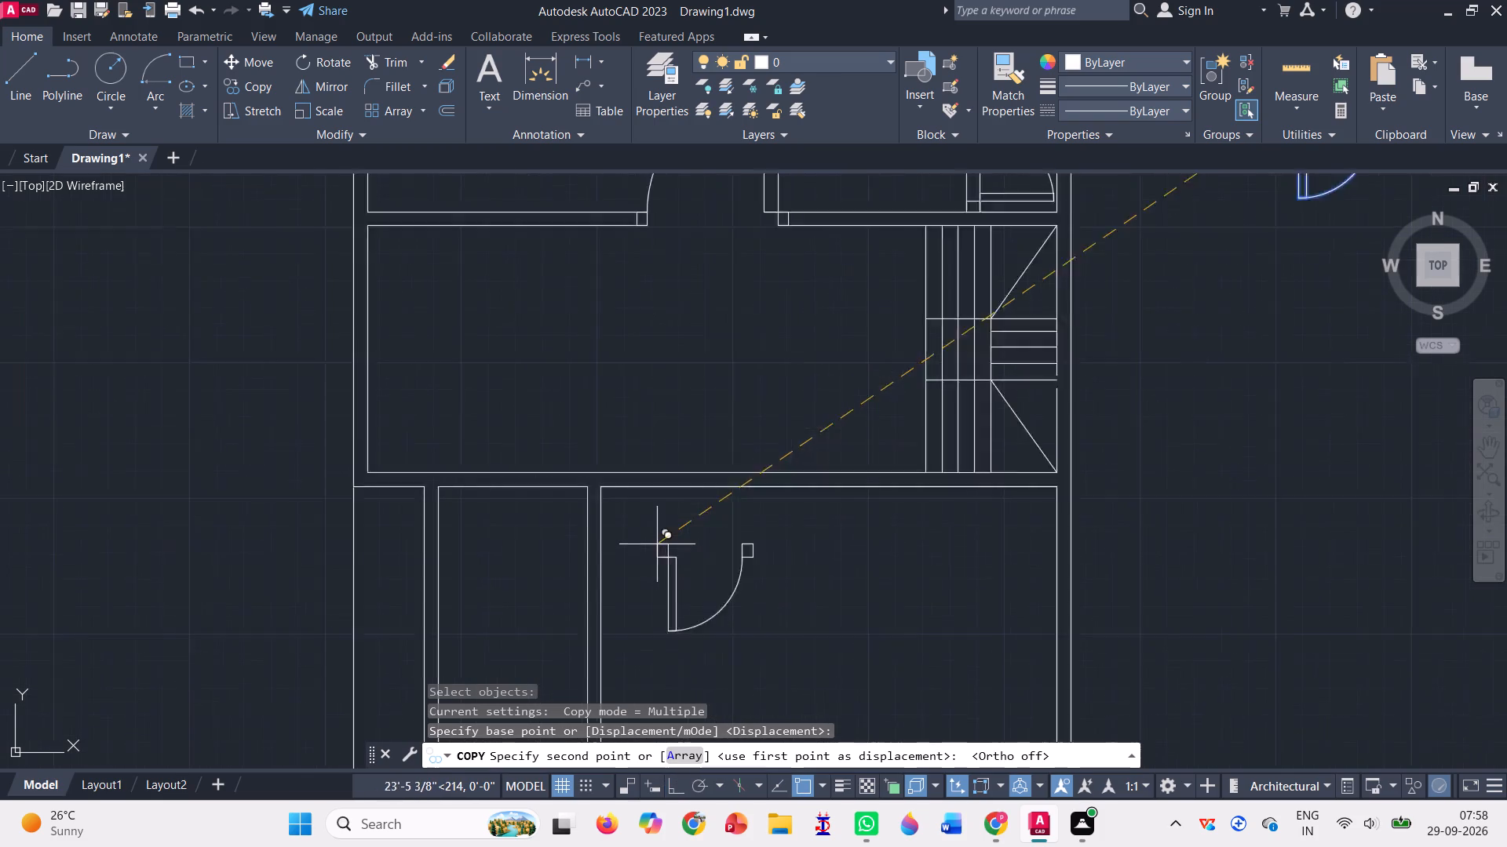
{"action": "left_click", "coordinate": [592, 431]}
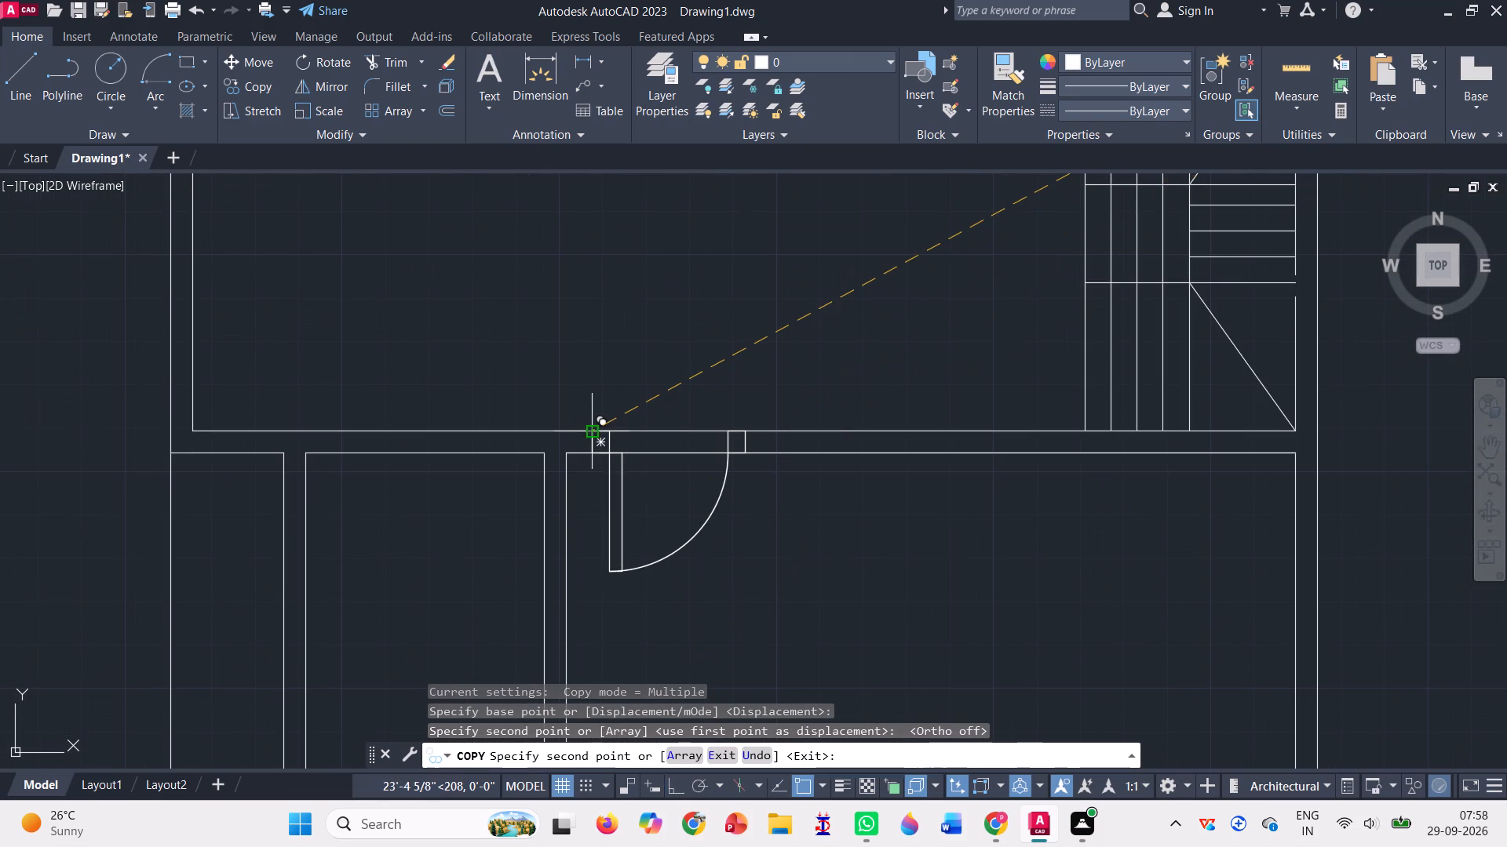
{"action": "scroll", "coordinate": [634, 383], "scroll_direction": "down", "scroll_amount": 4}
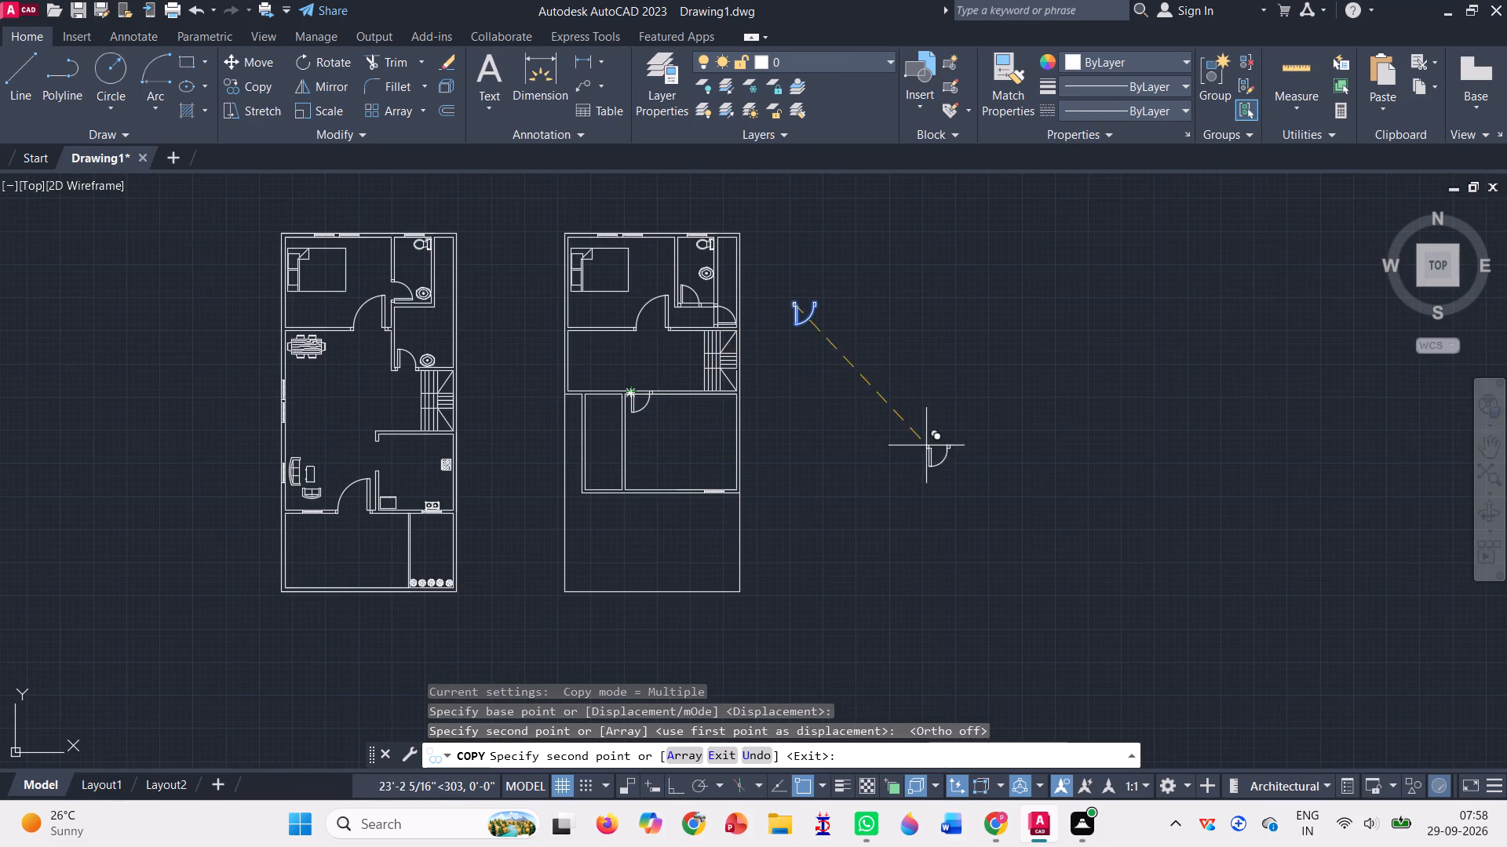
{"action": "key", "text": "Return"}
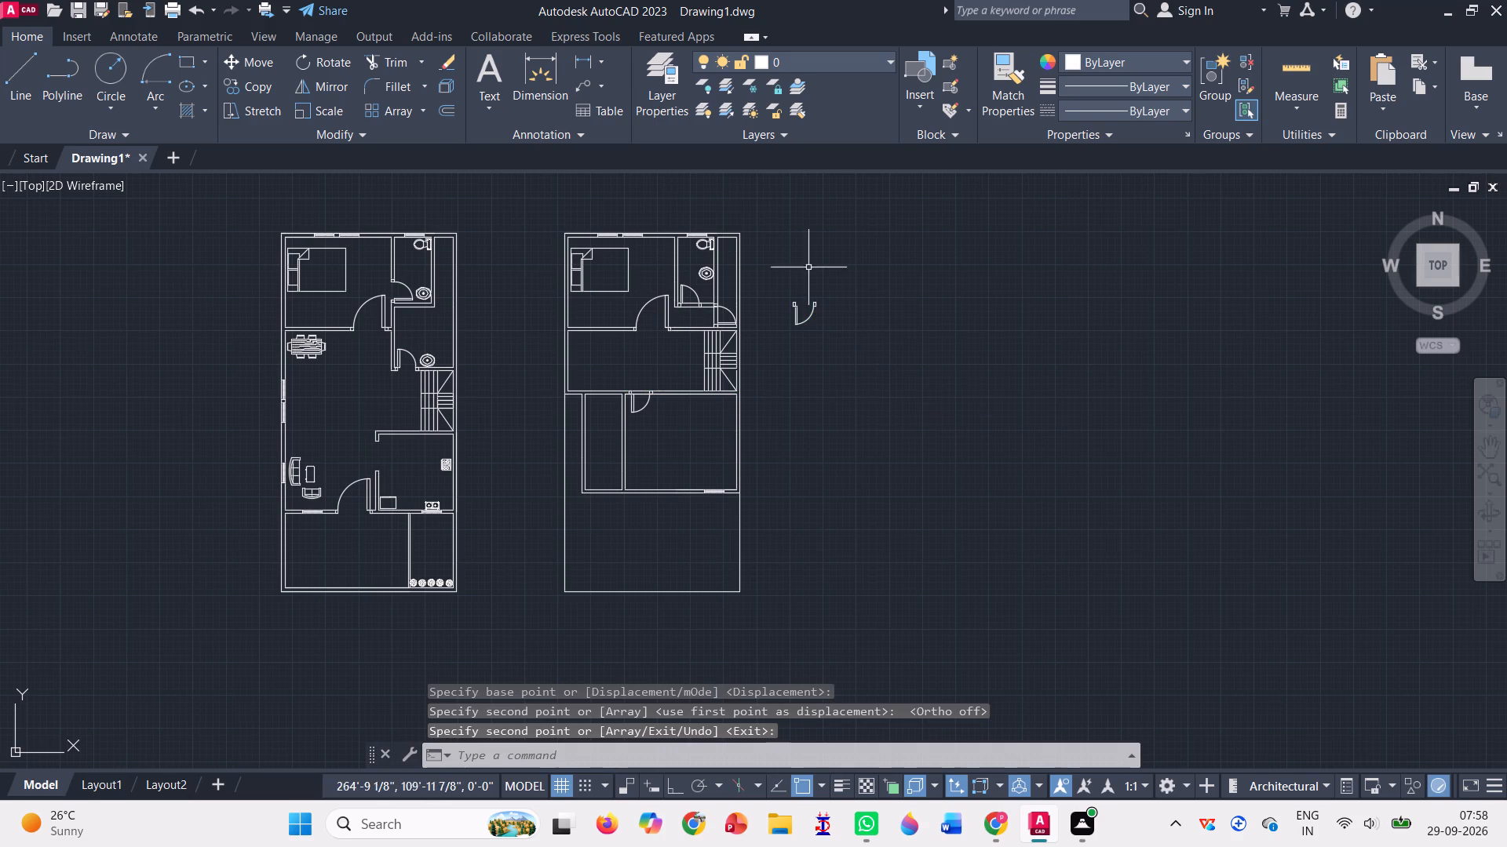
Rotate the loose door east of the plan by 270° about its east jamb's outer corner, with Ortho on.
{"action": "left_click", "coordinate": [325, 64]}
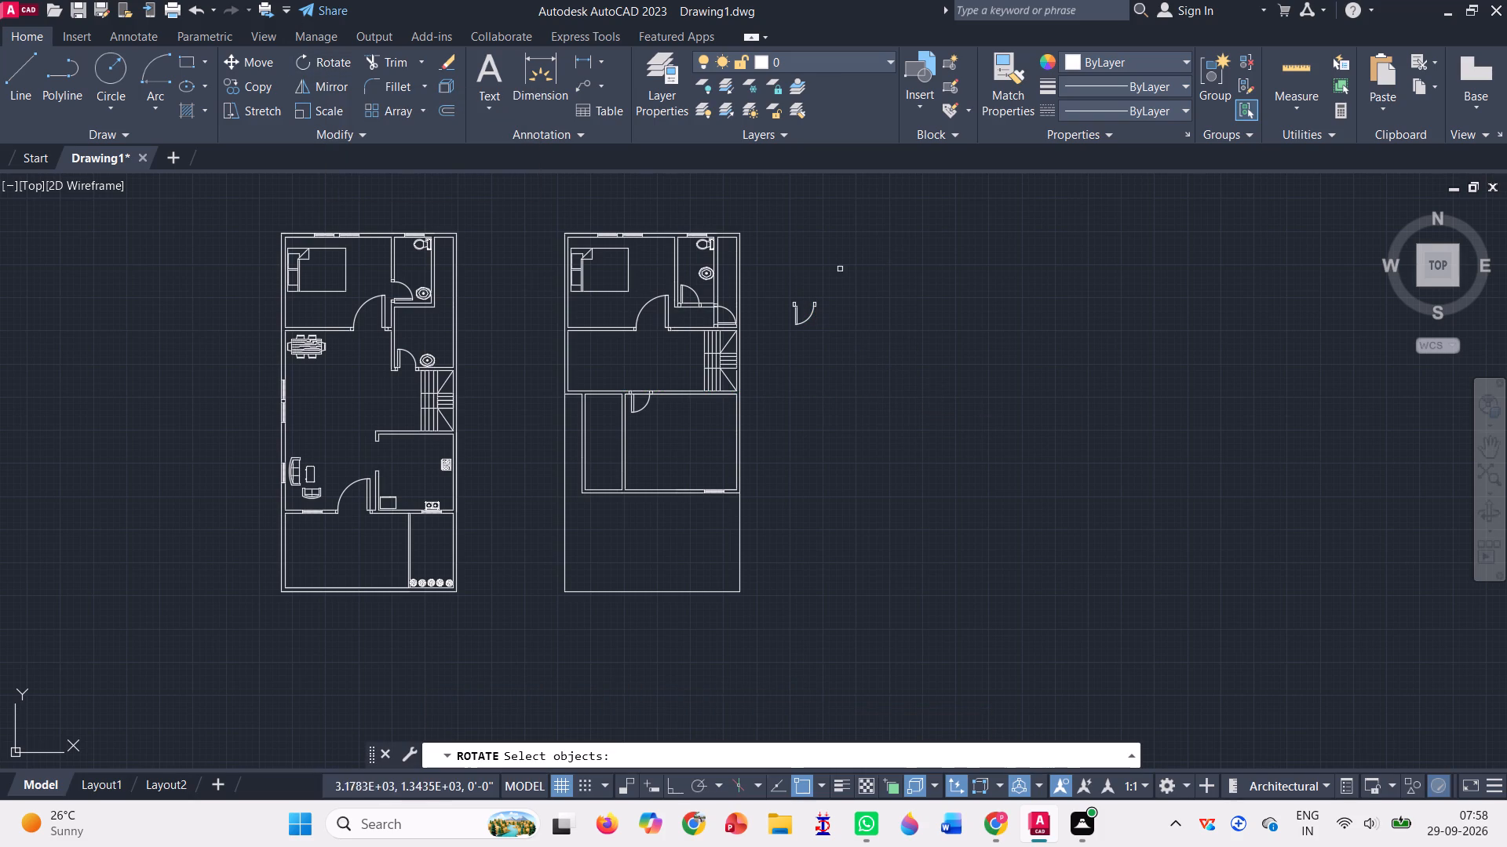
{"action": "scroll", "coordinate": [816, 278], "scroll_direction": "up", "scroll_amount": 2}
{"action": "left_click_drag", "start_coordinate": [729, 340], "coordinate": [749, 463]}
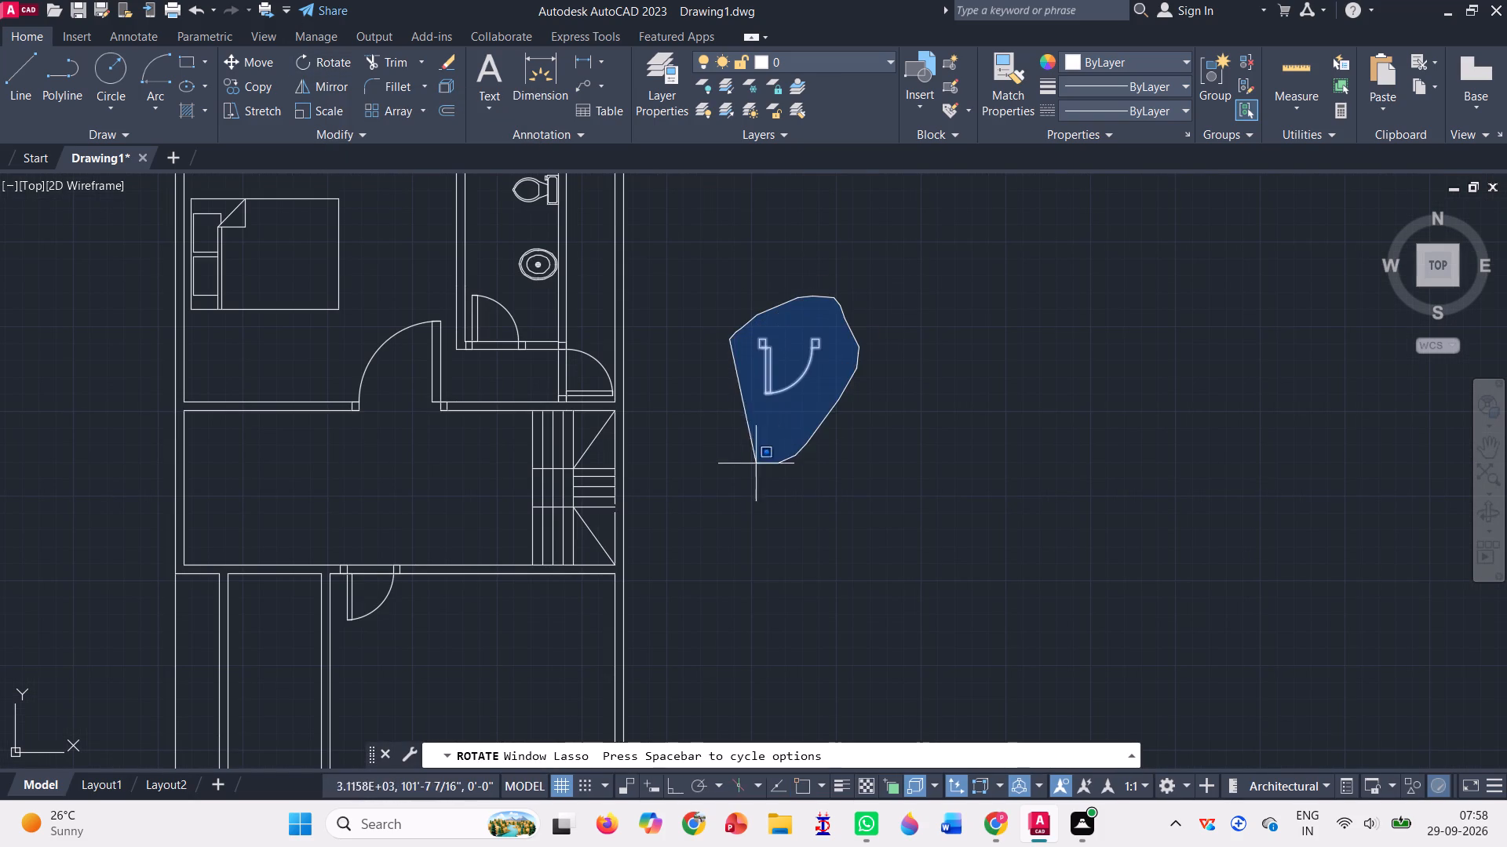
{"action": "left_click_drag", "start_coordinate": [749, 463], "coordinate": [743, 465]}
{"action": "key", "text": "Return"}
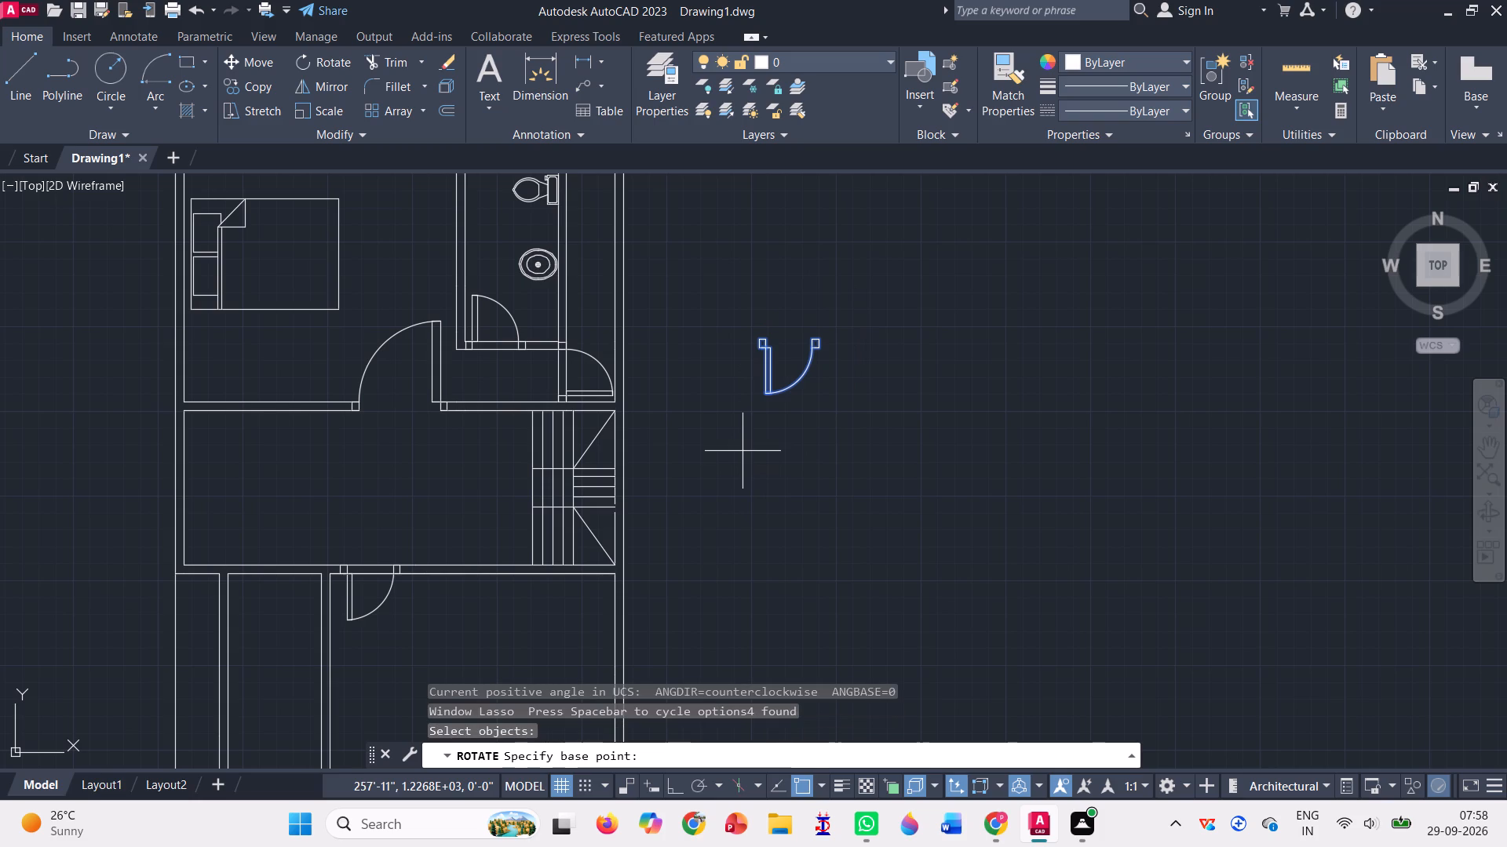
{"action": "left_click", "coordinate": [820, 340]}
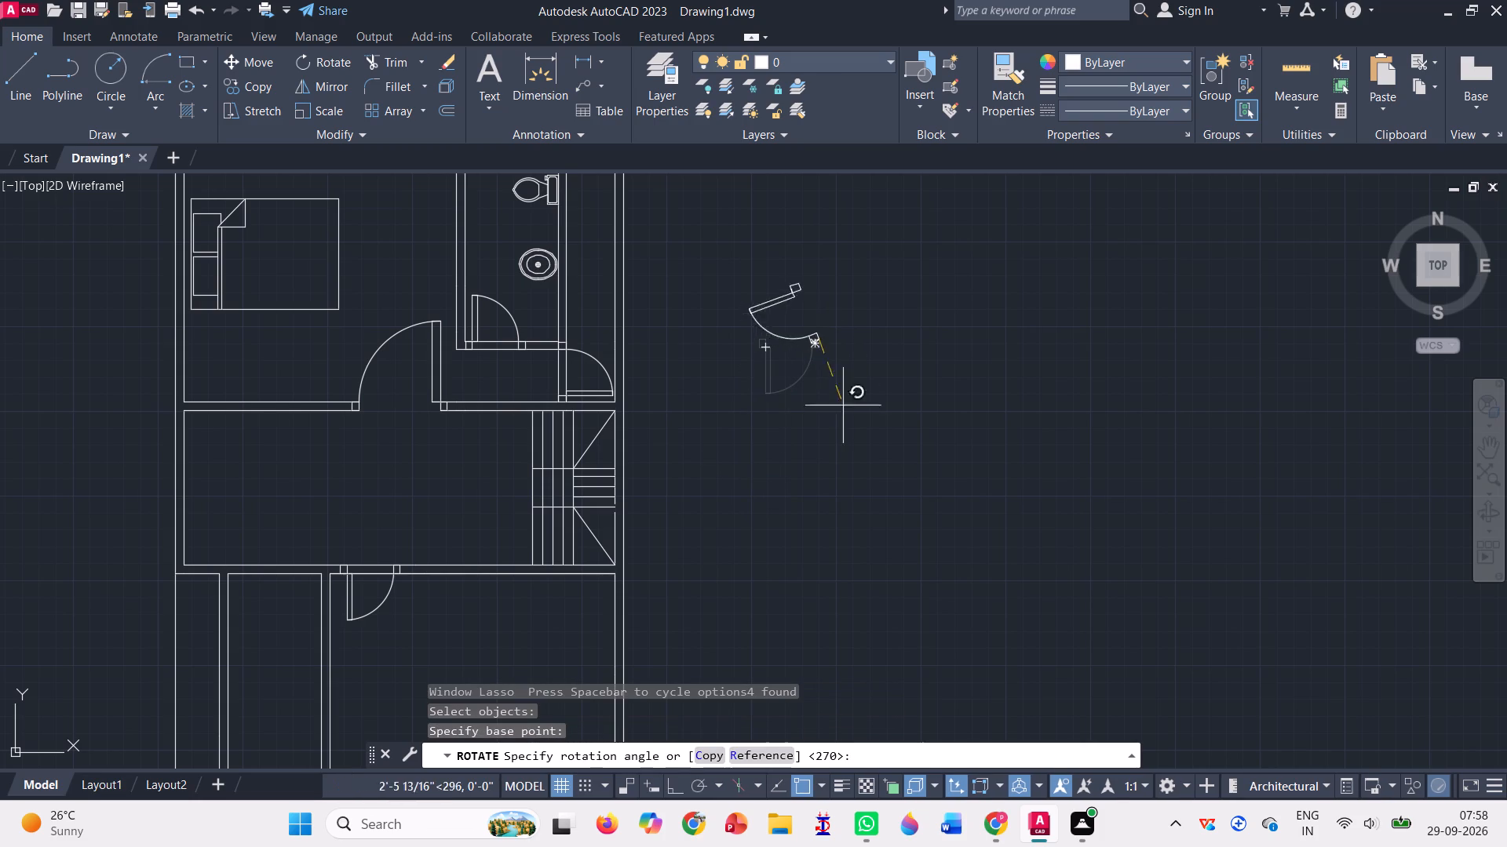
{"action": "left_click", "coordinate": [673, 785]}
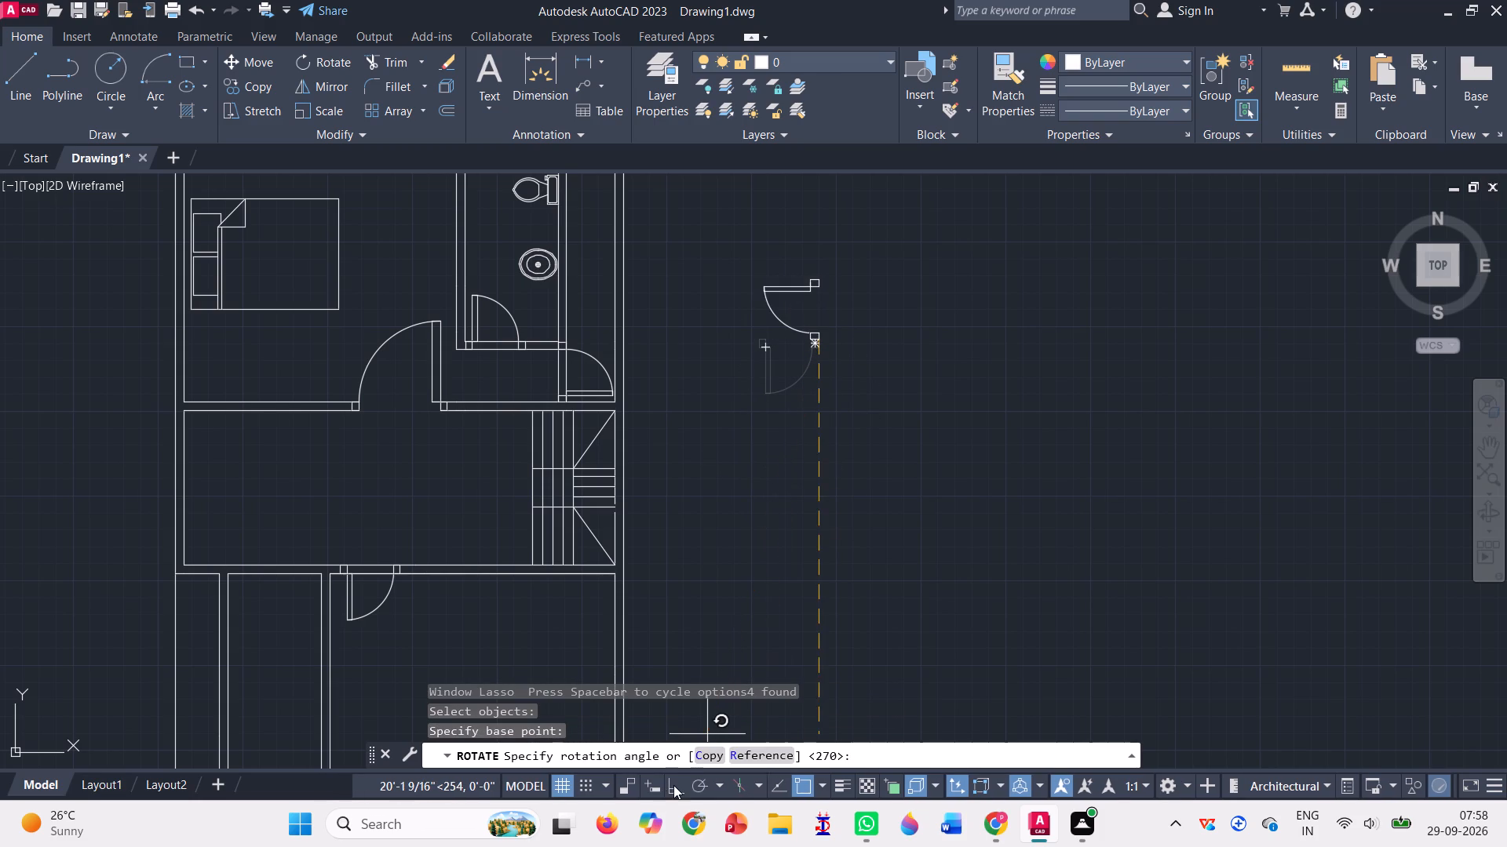
{"action": "left_click", "coordinate": [836, 417]}
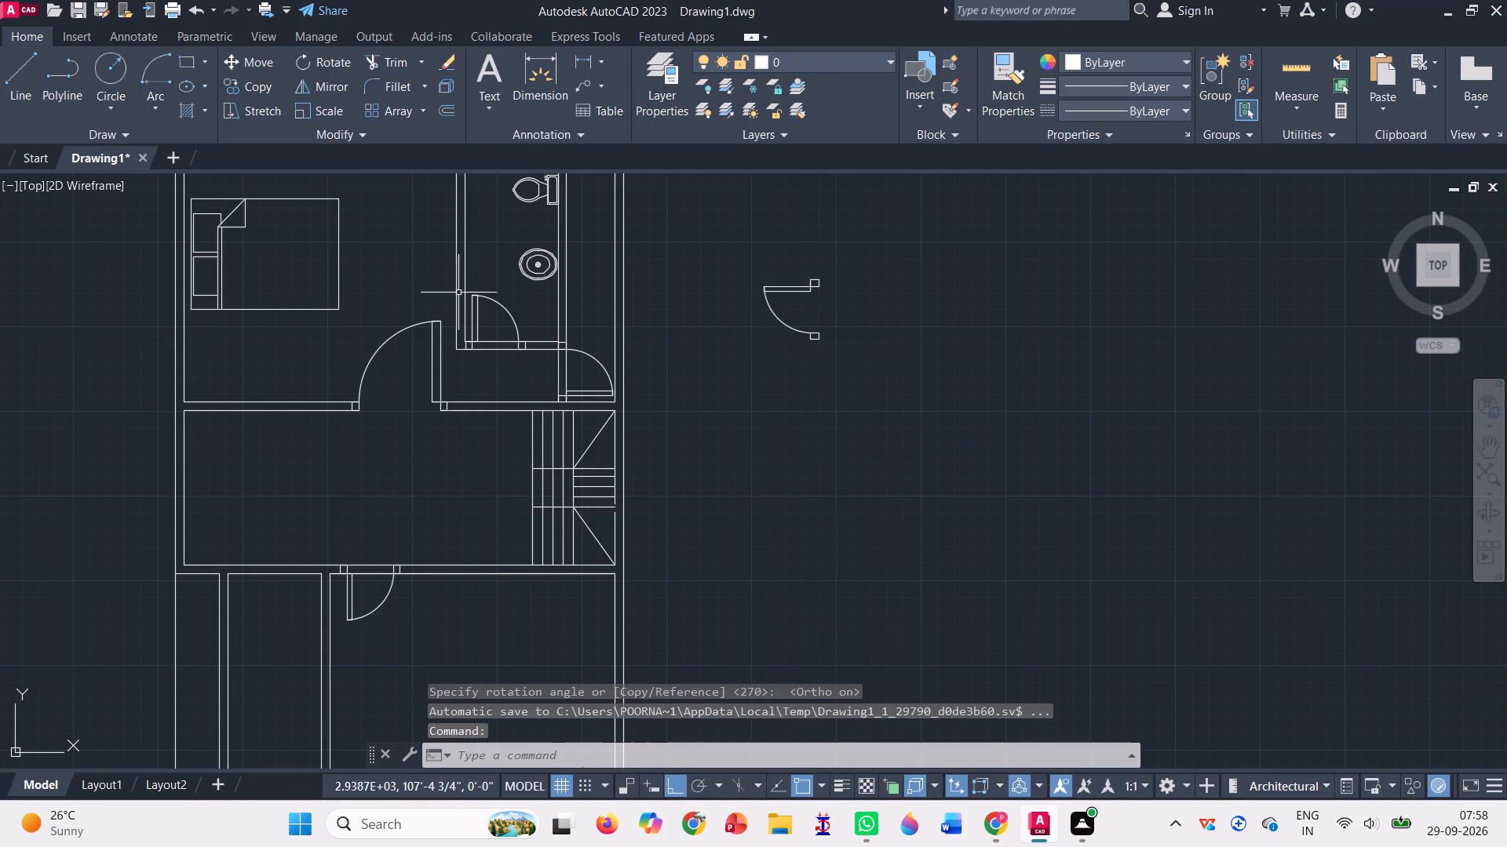
Copy the loose door into the partition west of the large room, just south of the north wall, with Ortho off.
{"action": "left_click", "coordinate": [243, 79]}
{"action": "left_click_drag", "start_coordinate": [707, 282], "coordinate": [762, 253]}
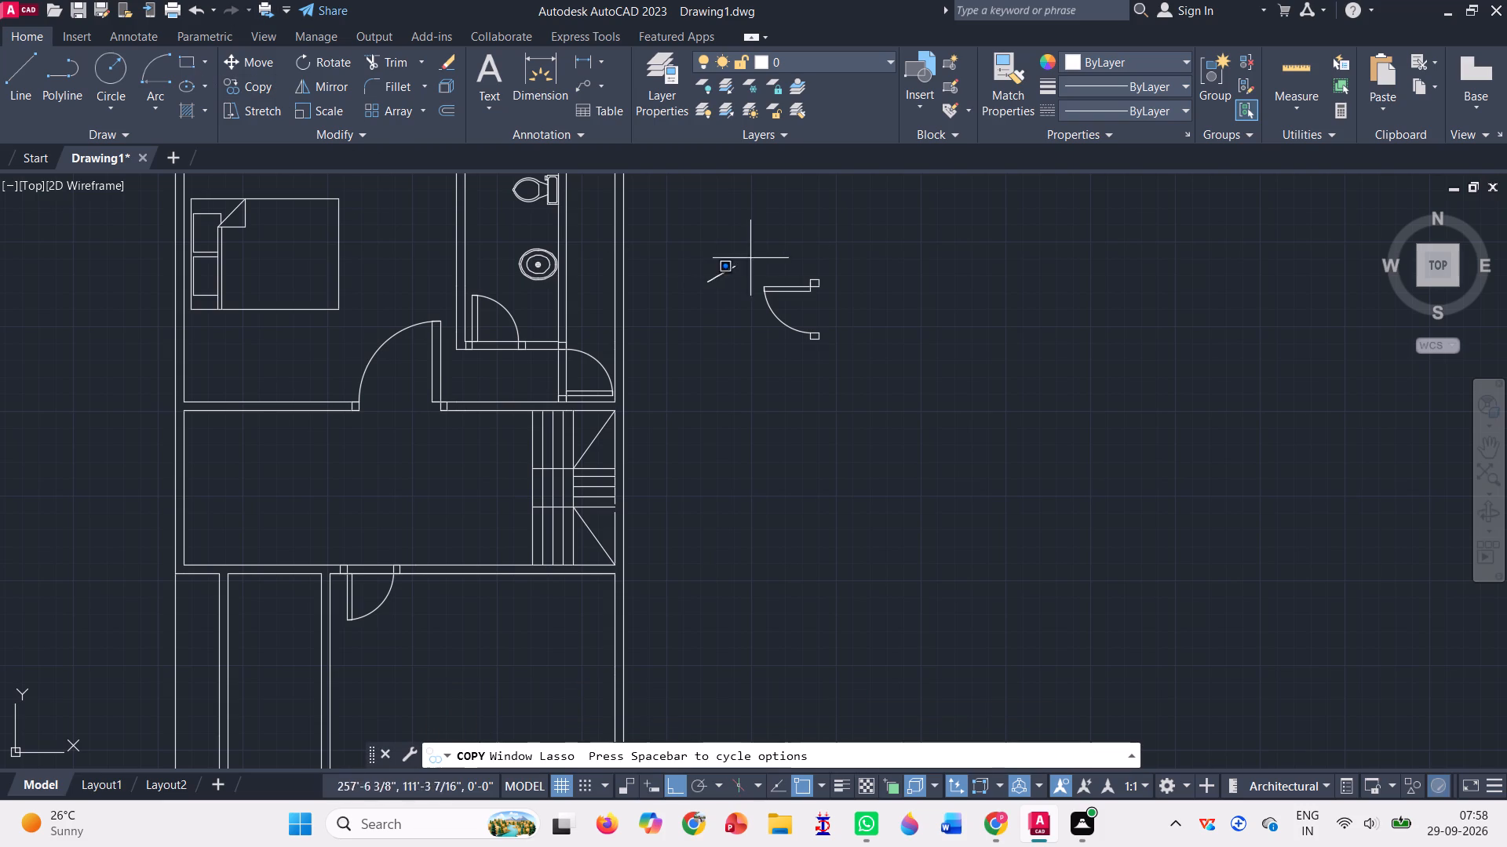
{"action": "left_click_drag", "start_coordinate": [762, 253], "coordinate": [790, 390]}
{"action": "key", "text": "Return"}
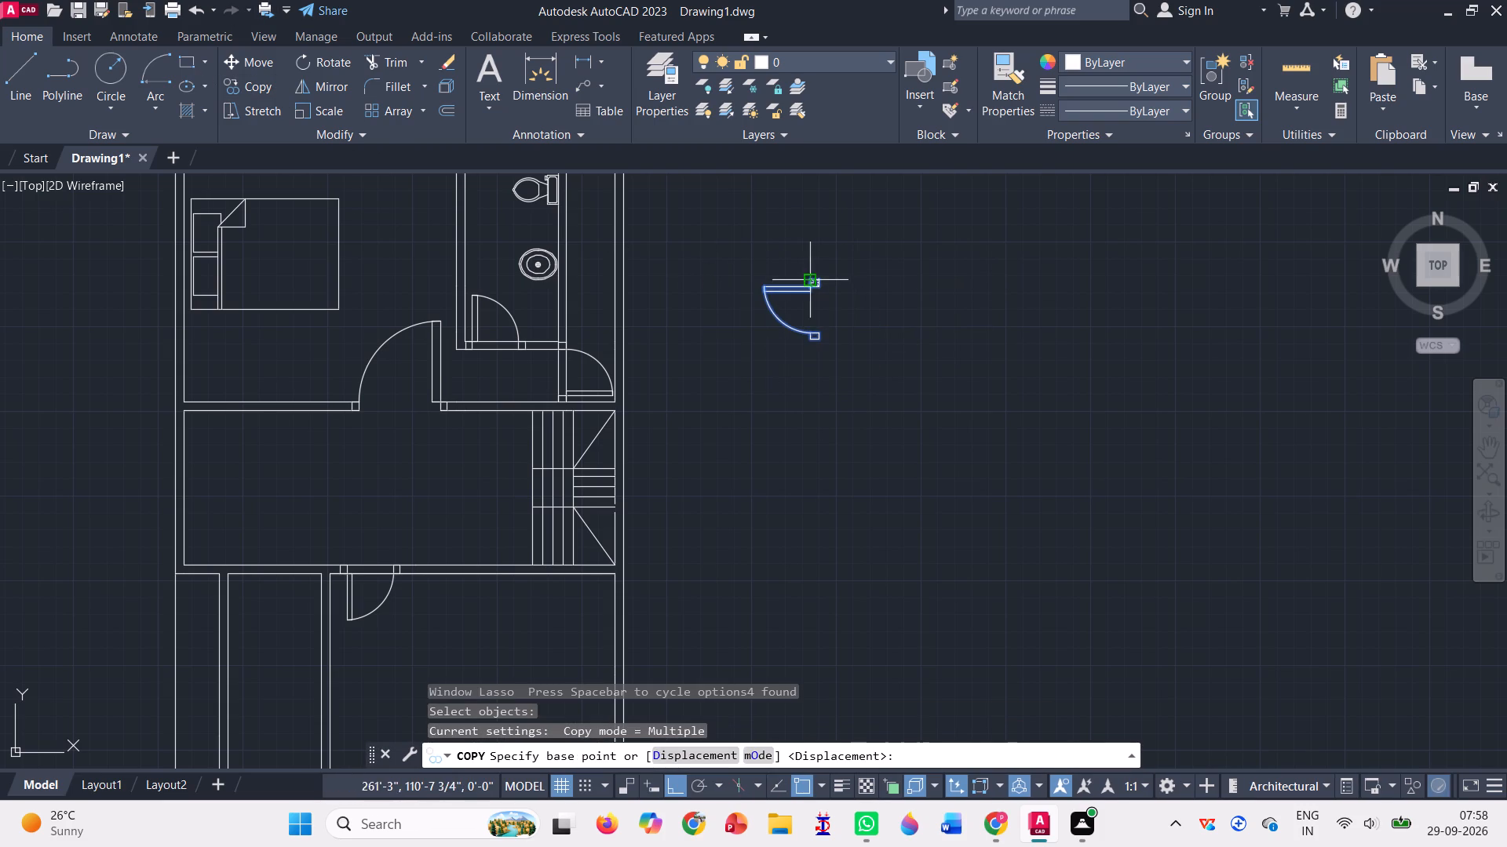
{"action": "scroll", "coordinate": [812, 280], "scroll_direction": "up", "scroll_amount": 4}
{"action": "left_click", "coordinate": [853, 278]}
{"action": "scroll", "coordinate": [853, 278], "scroll_direction": "down", "scroll_amount": 3}
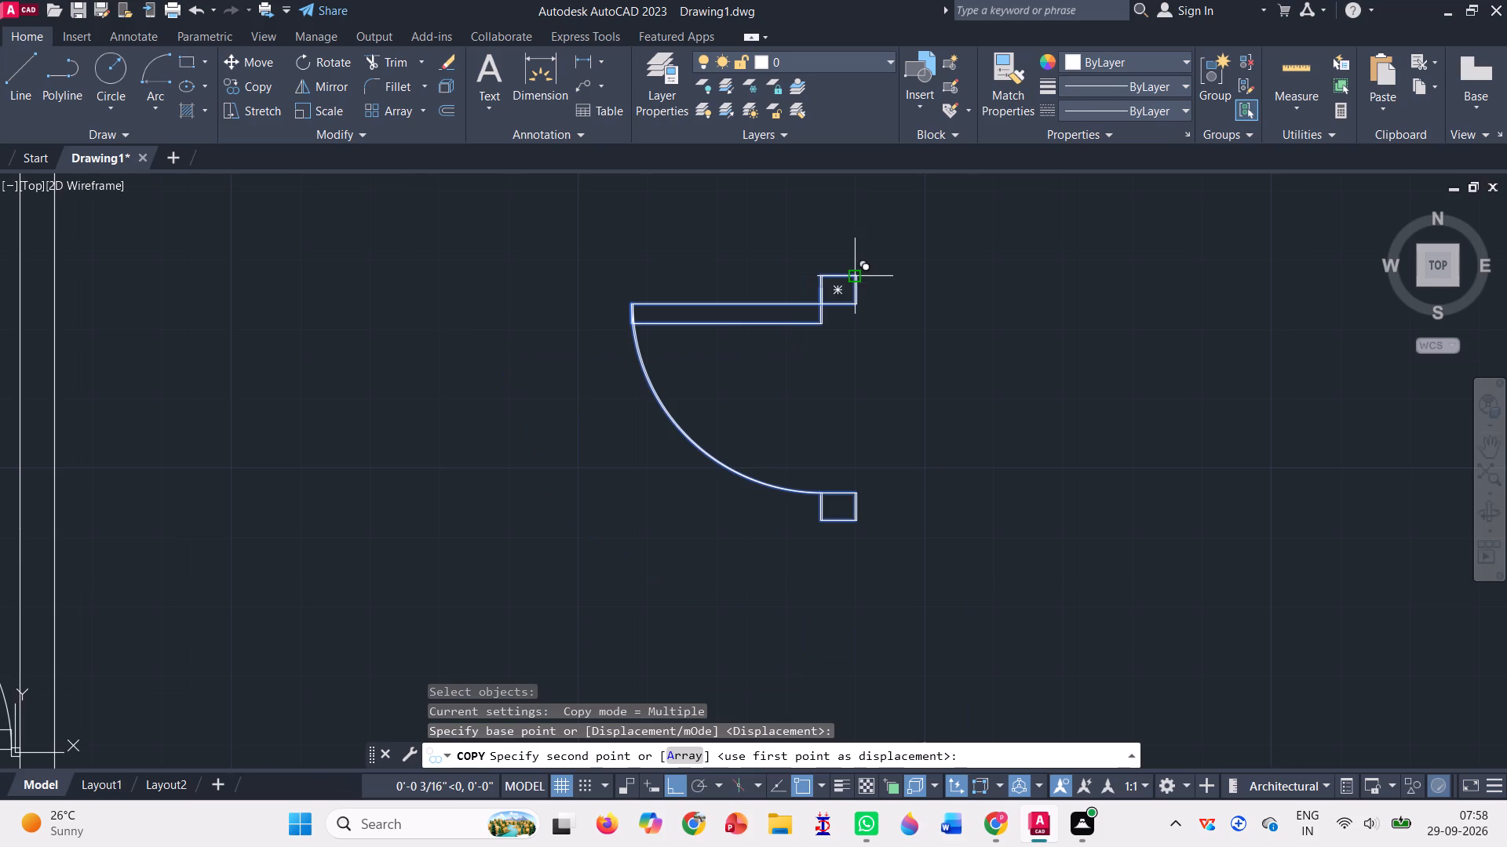
{"action": "scroll", "coordinate": [853, 278], "scroll_direction": "down", "scroll_amount": 2}
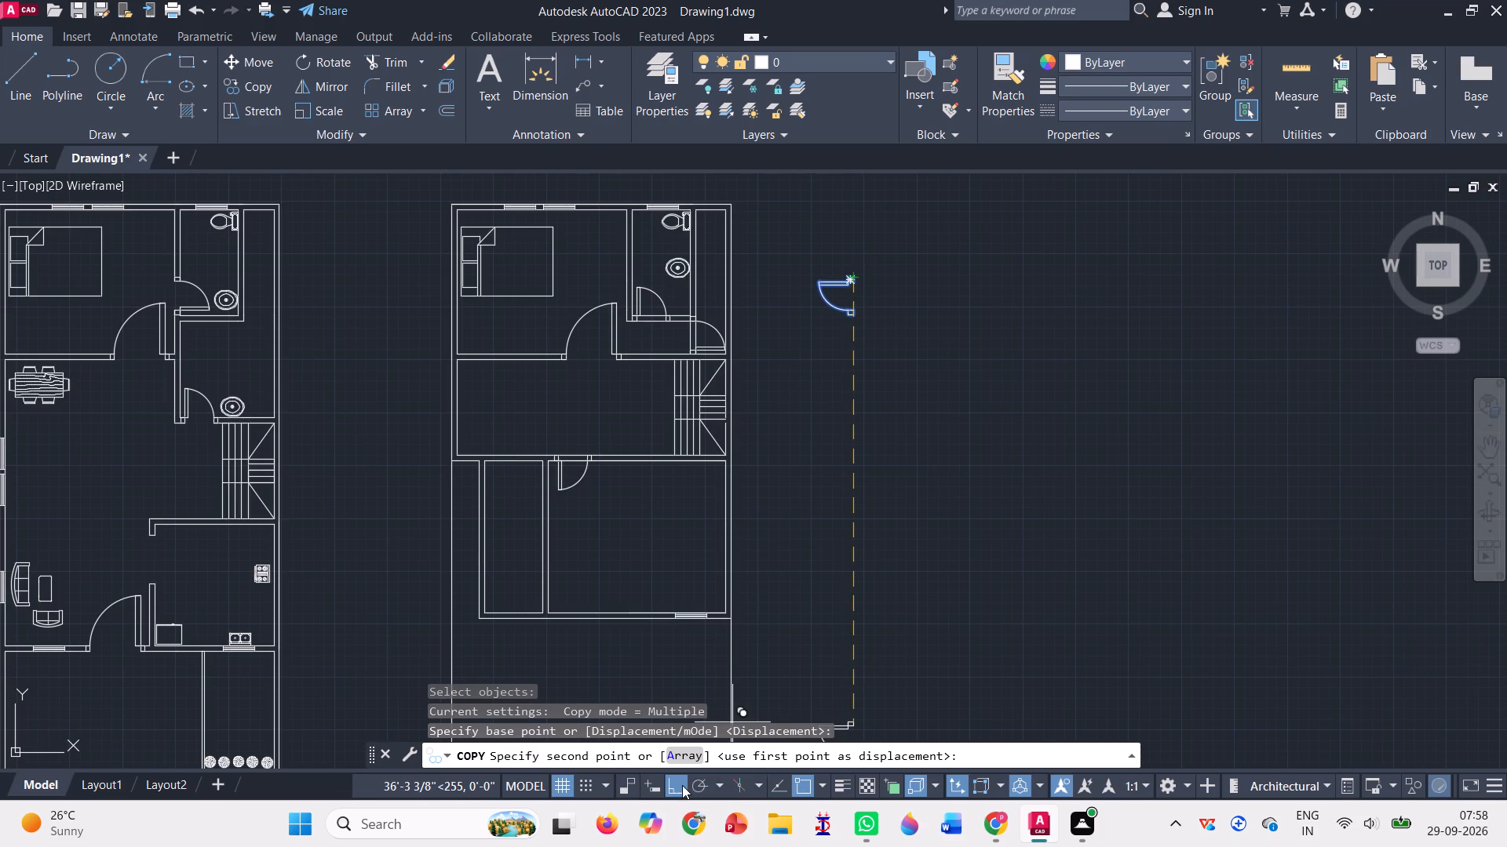
{"action": "left_click", "coordinate": [681, 785]}
{"action": "scroll", "coordinate": [547, 487], "scroll_direction": "up", "scroll_amount": 1}
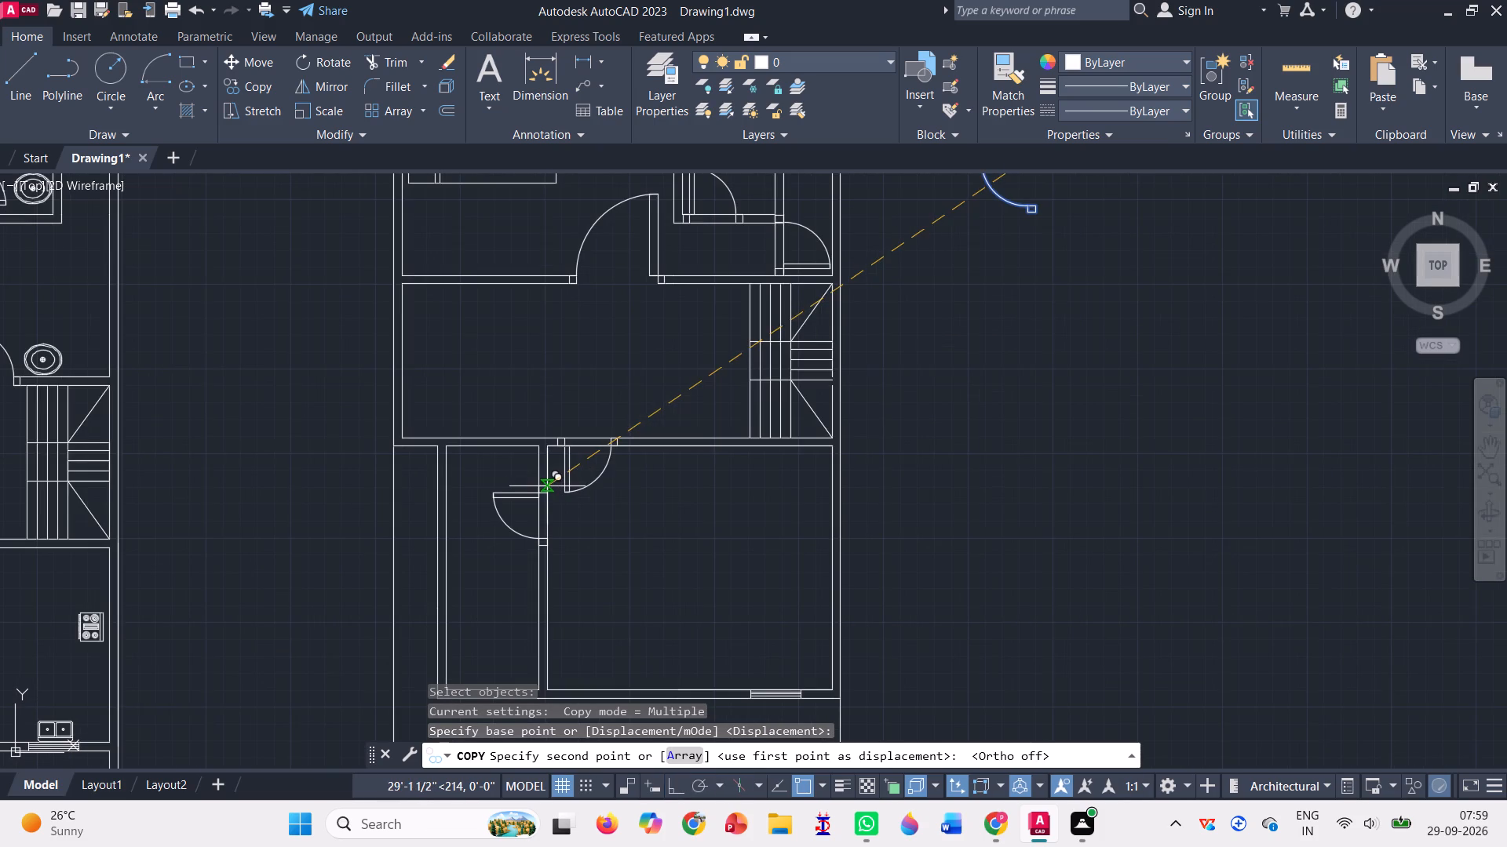
{"action": "scroll", "coordinate": [550, 484], "scroll_direction": "up", "scroll_amount": 2}
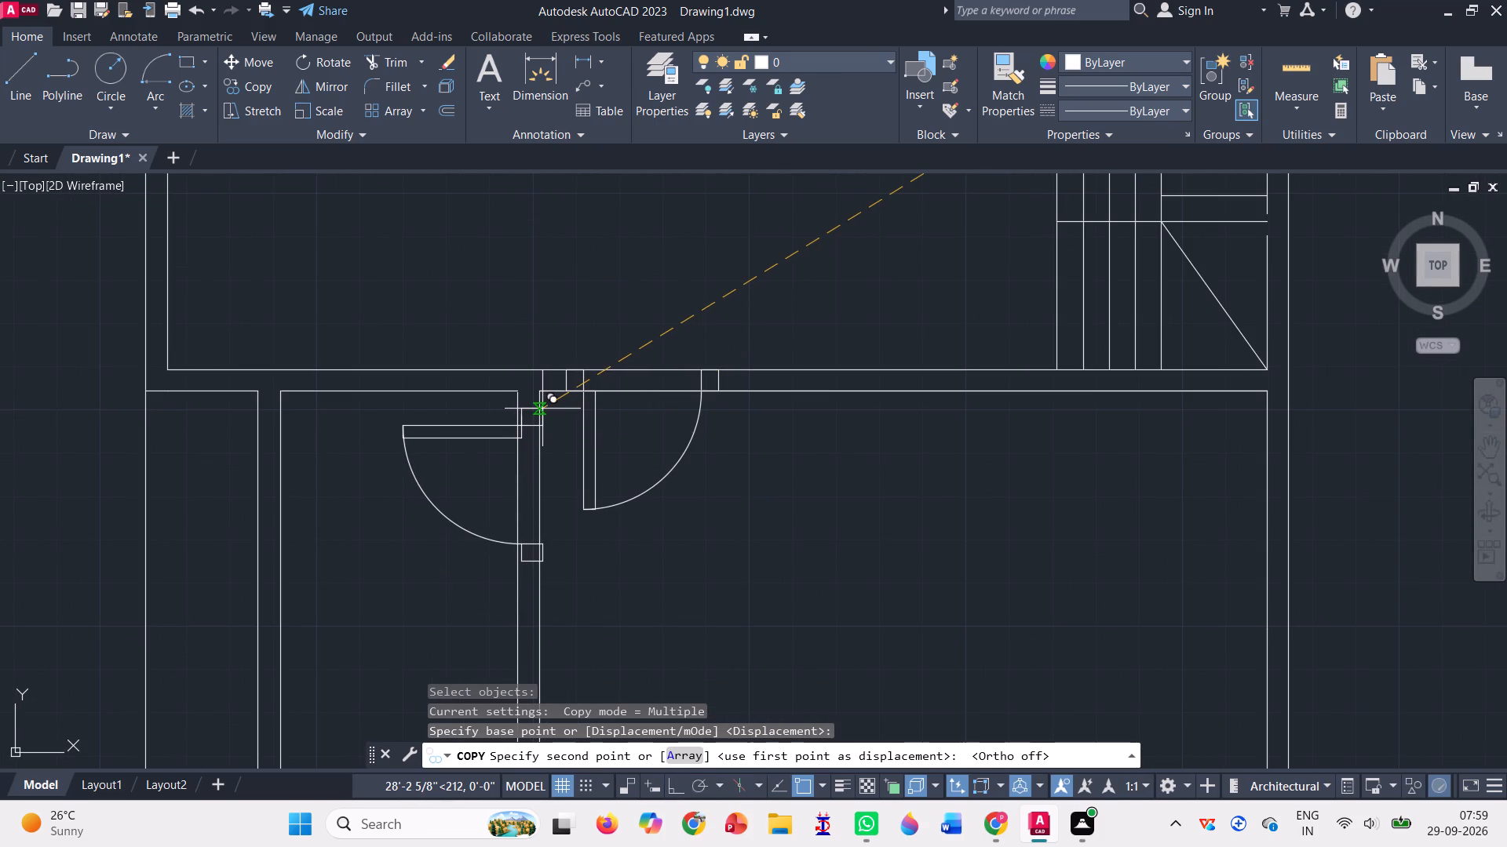
{"action": "scroll", "coordinate": [542, 409], "scroll_direction": "up", "scroll_amount": 1}
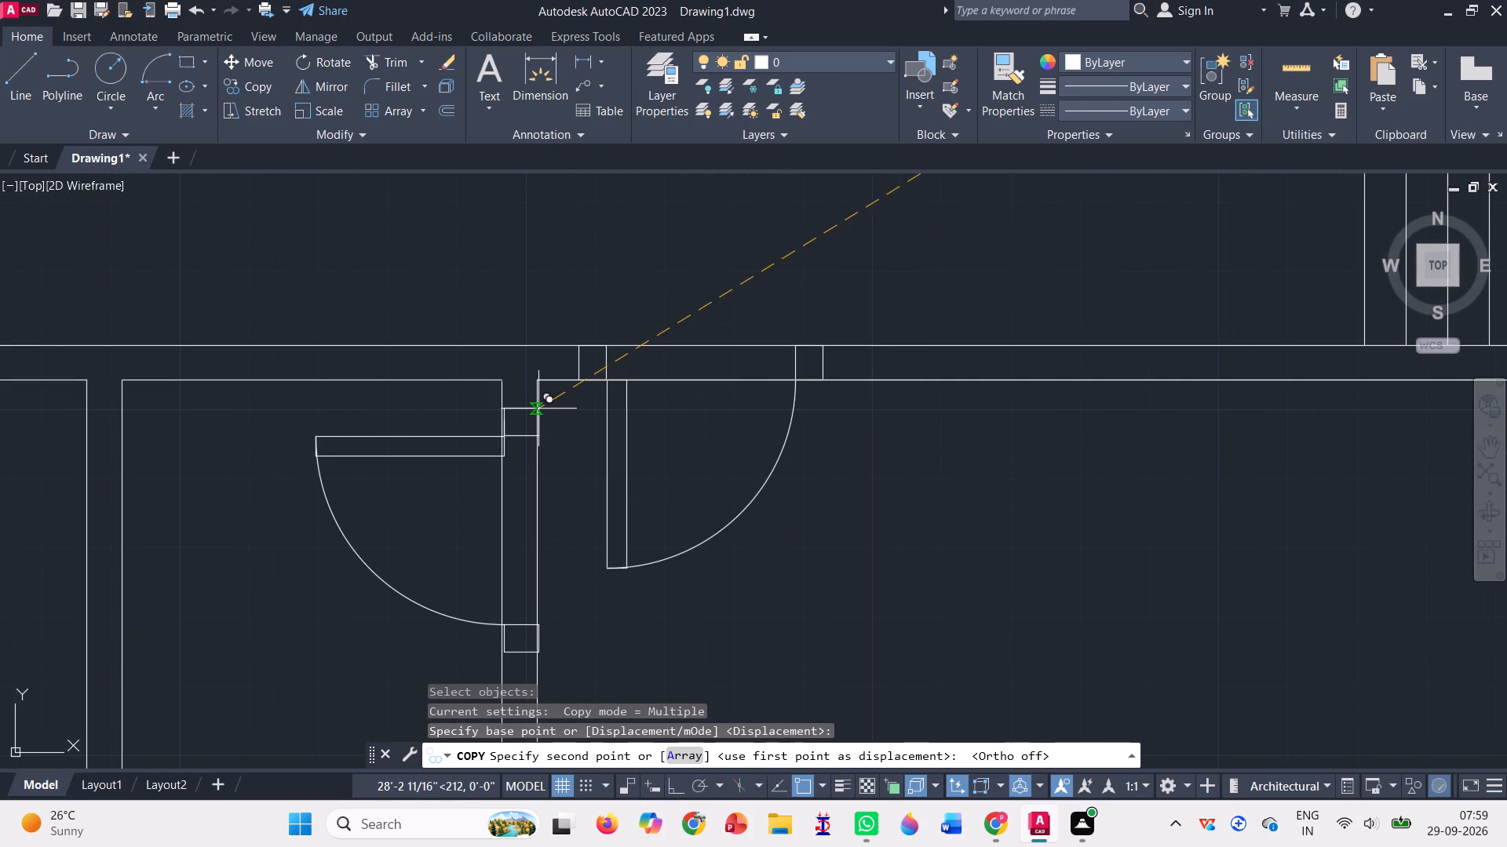
{"action": "left_click", "coordinate": [536, 411]}
{"action": "scroll", "coordinate": [536, 411], "scroll_direction": "down", "scroll_amount": 6}
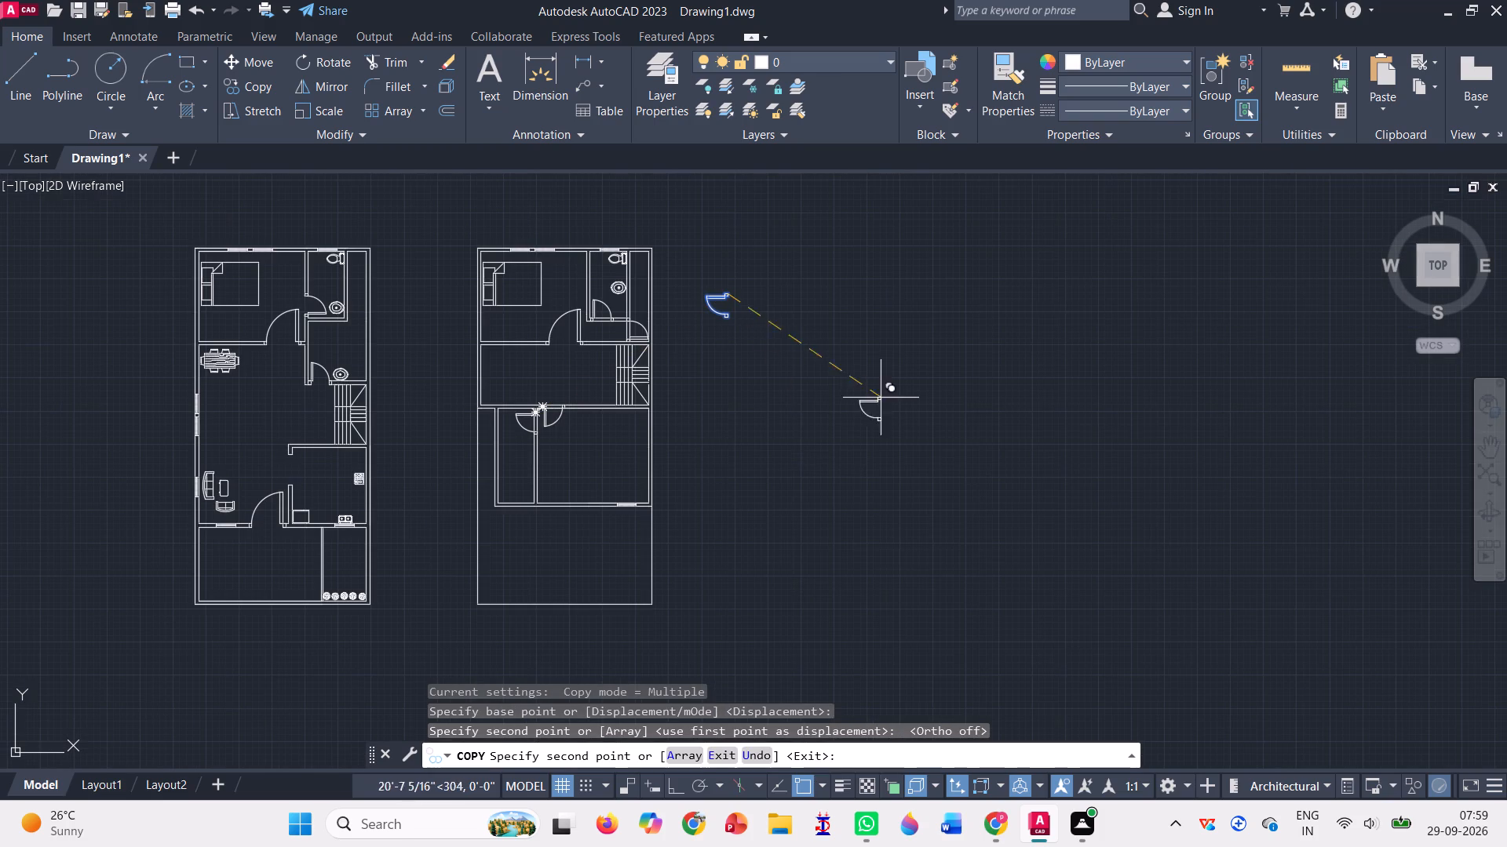
{"action": "key", "text": "Return"}
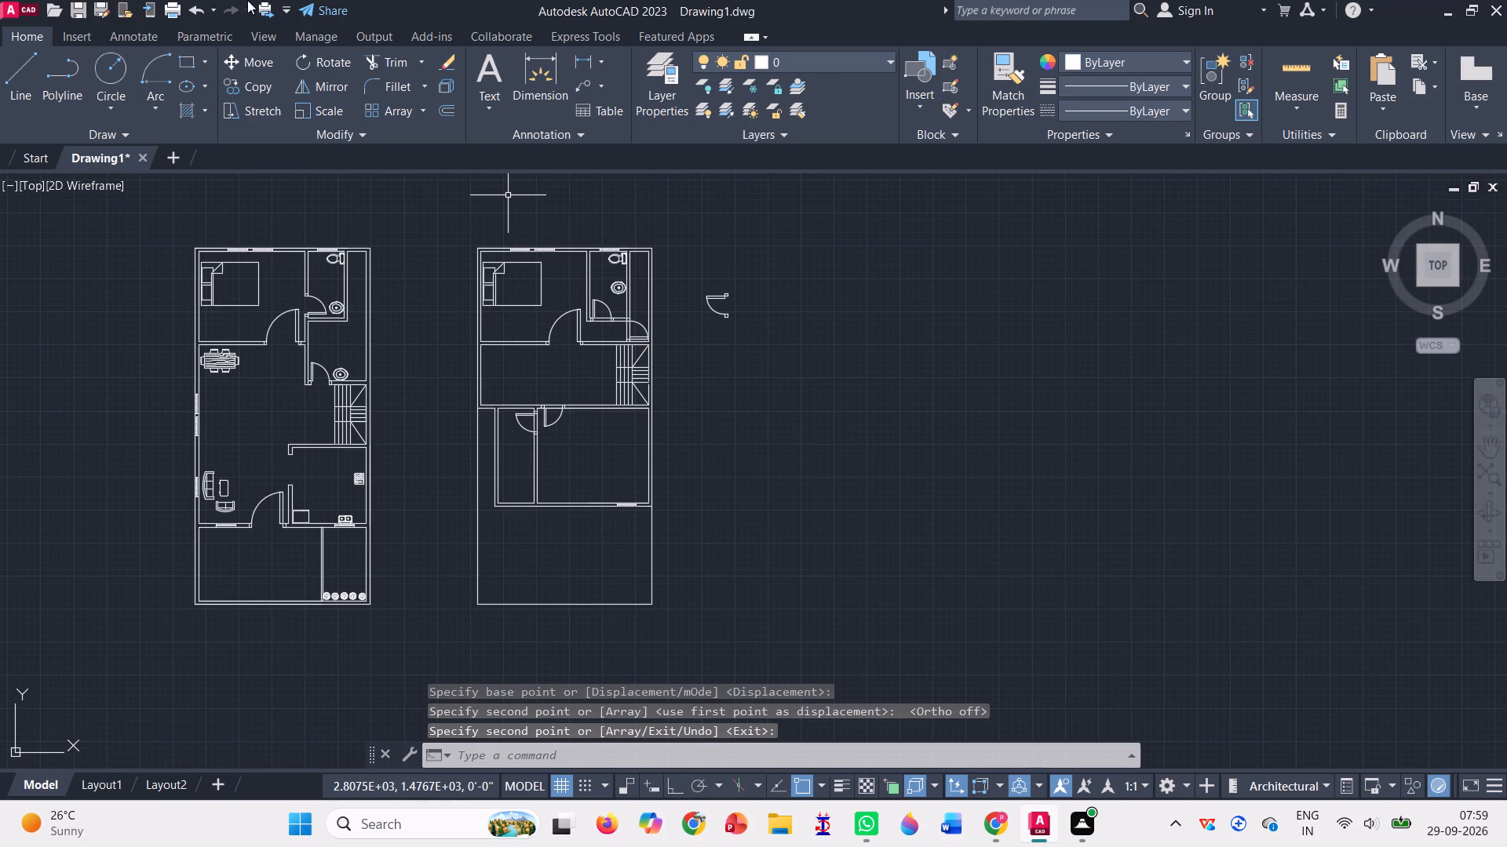
Rotate the loose door east of the plan by 90° about its north jamb's outer northeast corner.
{"action": "left_click", "coordinate": [323, 64]}
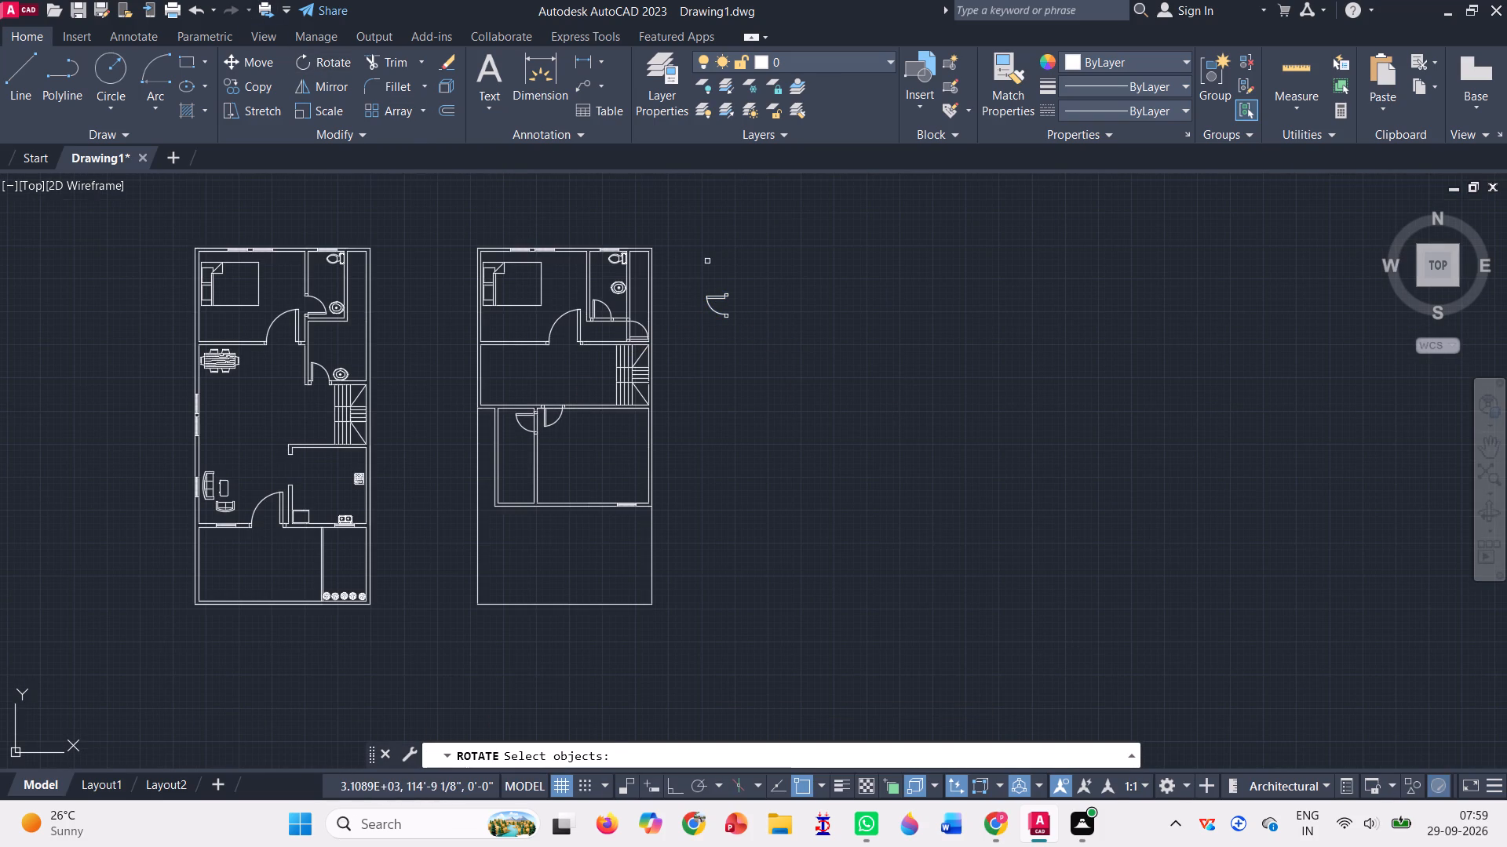
{"action": "scroll", "coordinate": [707, 261], "scroll_direction": "up", "scroll_amount": 2}
{"action": "left_click_drag", "start_coordinate": [650, 338], "coordinate": [698, 302]}
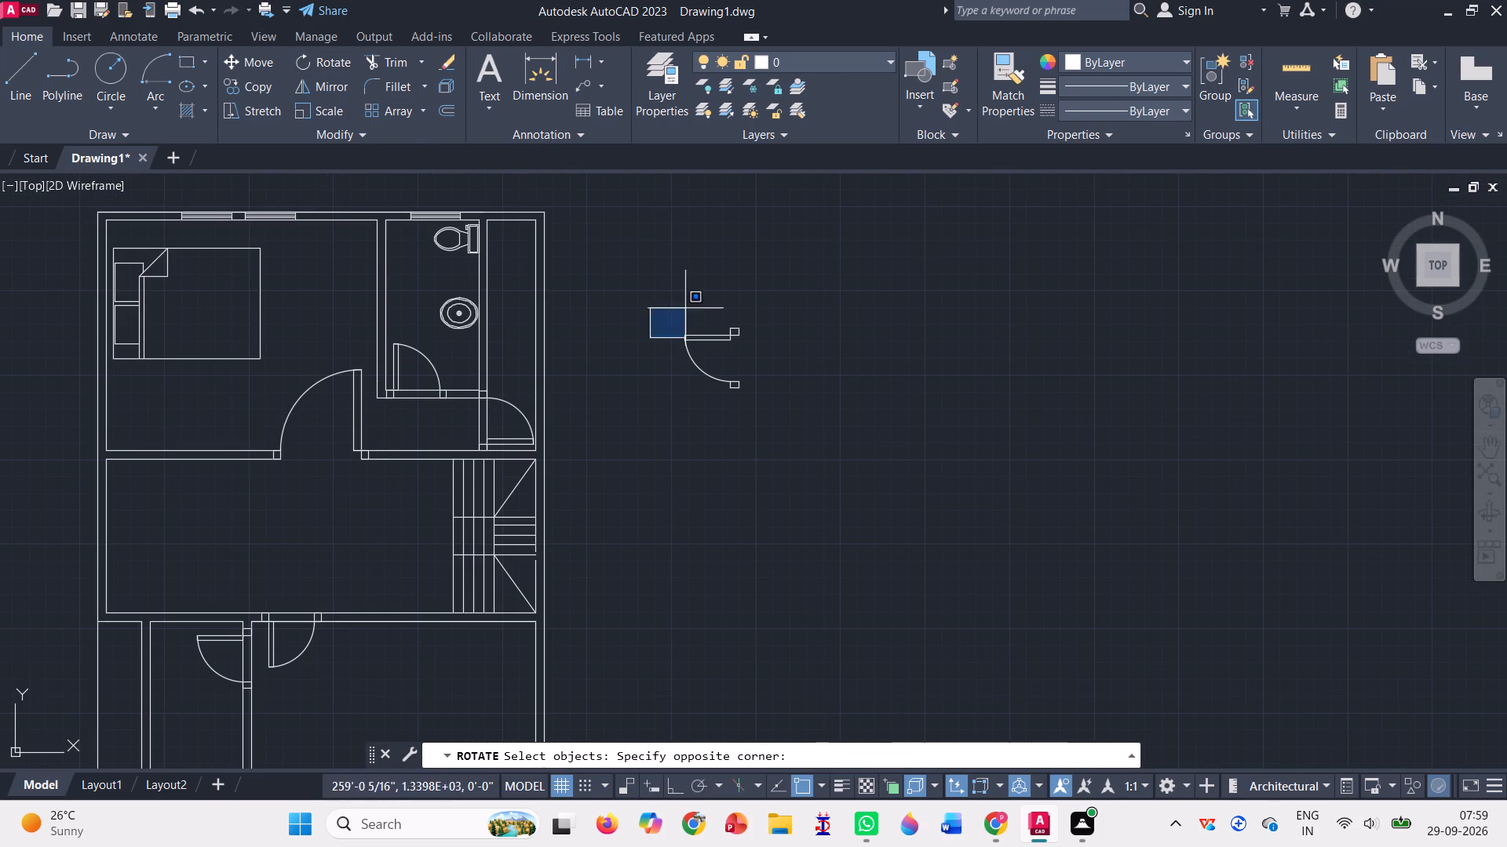
{"action": "left_click_drag", "start_coordinate": [698, 302], "coordinate": [693, 458]}
{"action": "key", "text": "Return"}
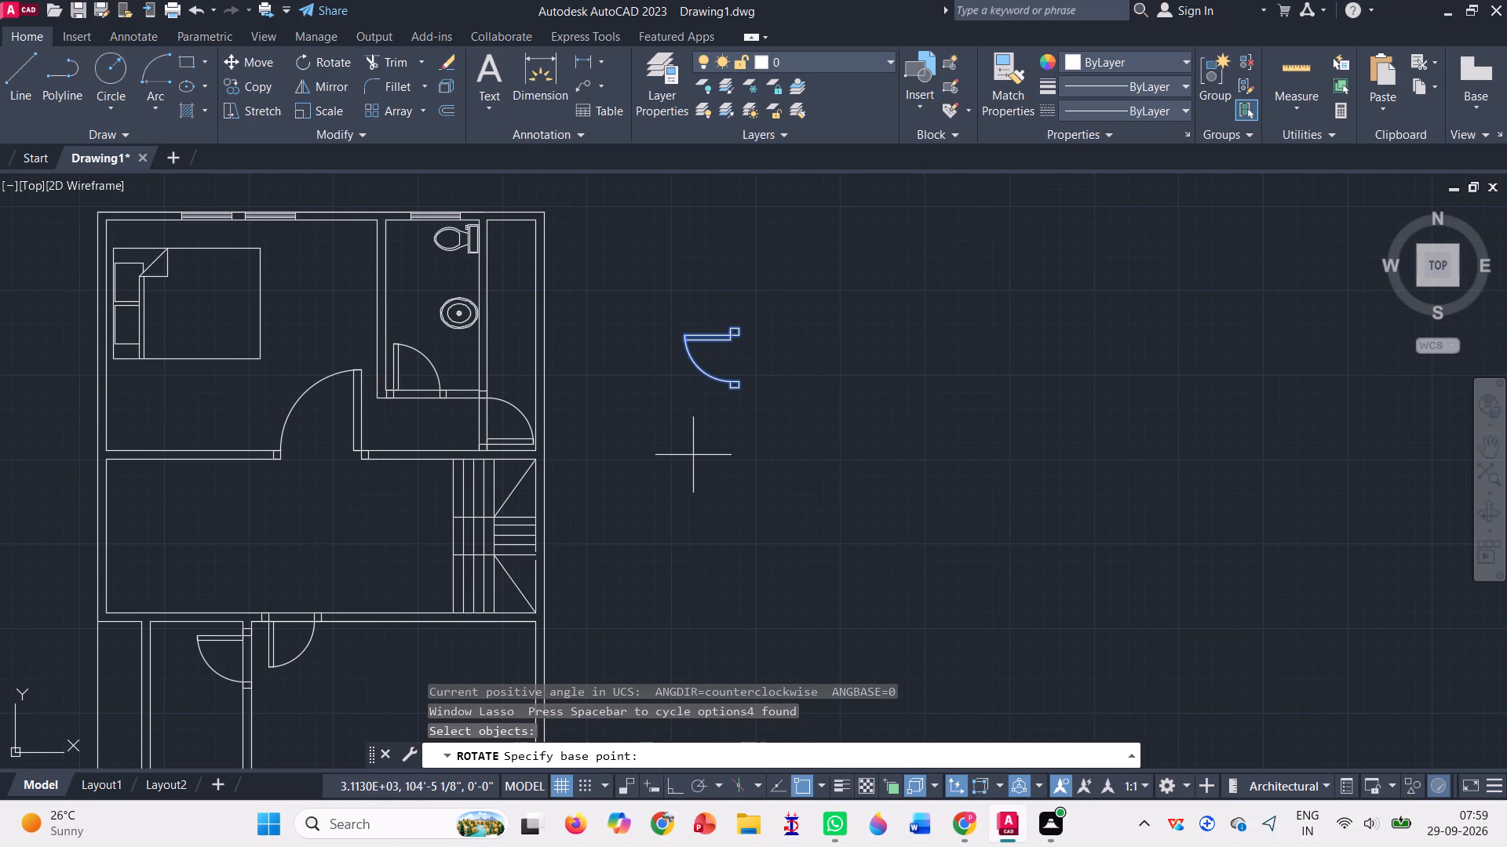
{"action": "scroll", "coordinate": [738, 322], "scroll_direction": "up", "scroll_amount": 1}
{"action": "left_click", "coordinate": [738, 333]}
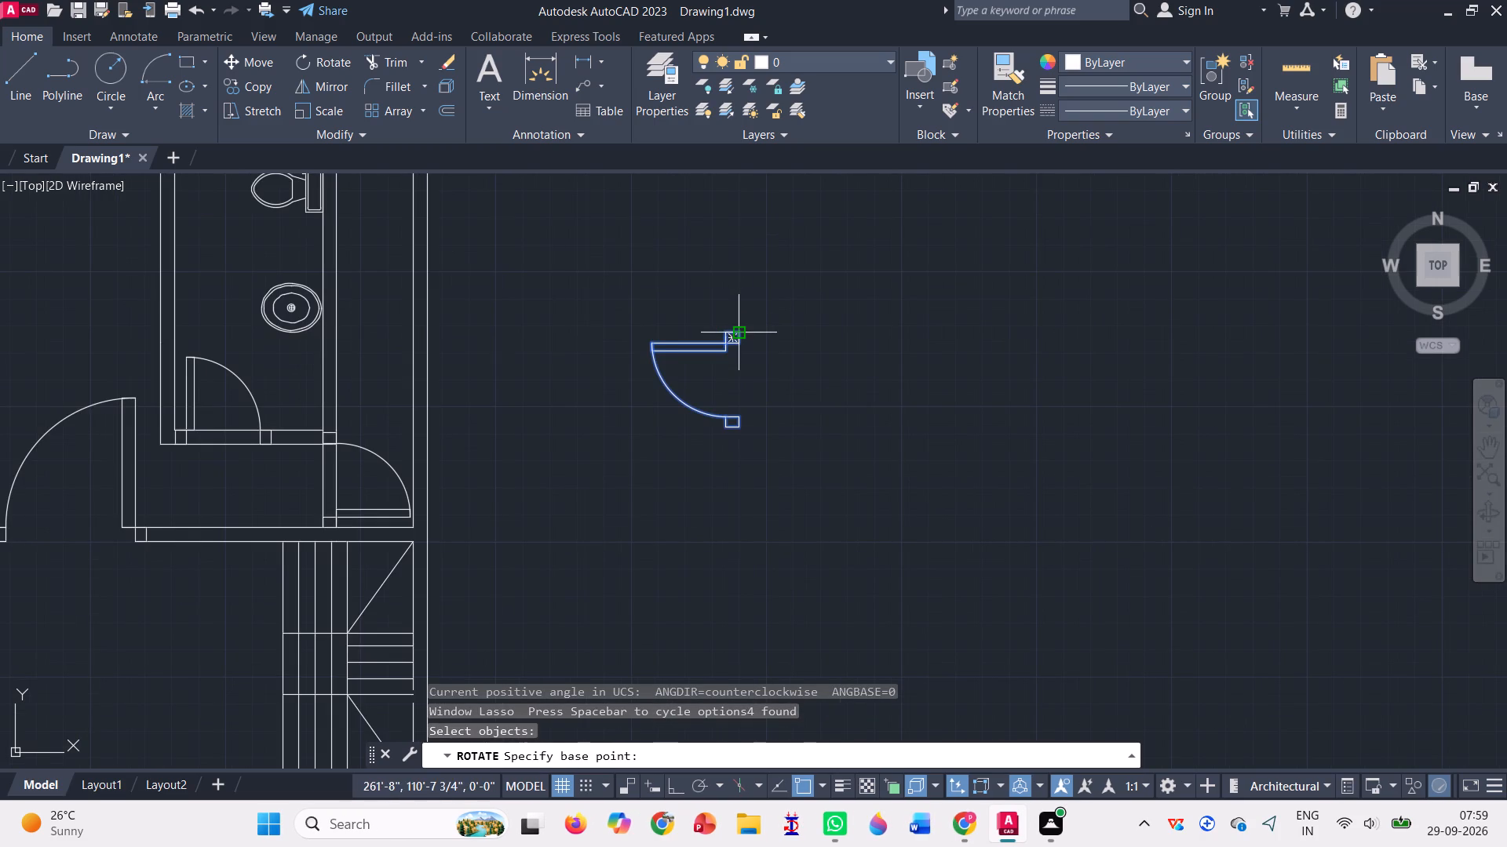
{"action": "left_click", "coordinate": [745, 248]}
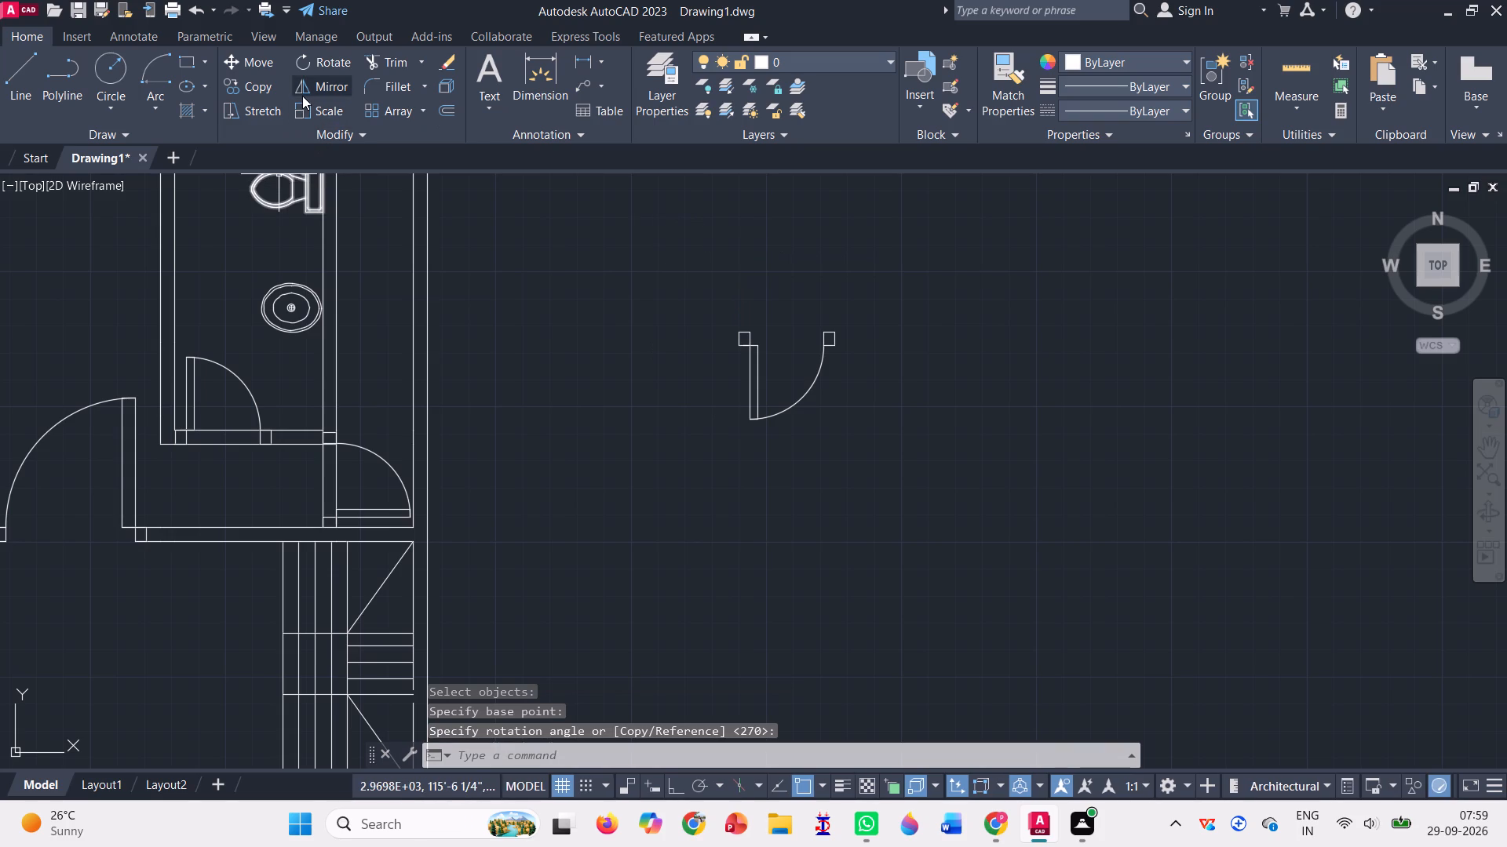
Mirror the loose door about a vertical line through its east jamb's outer edge, with Ortho on, keeping the source.
{"action": "left_click", "coordinate": [302, 96]}
{"action": "left_click_drag", "start_coordinate": [618, 330], "coordinate": [746, 482]}
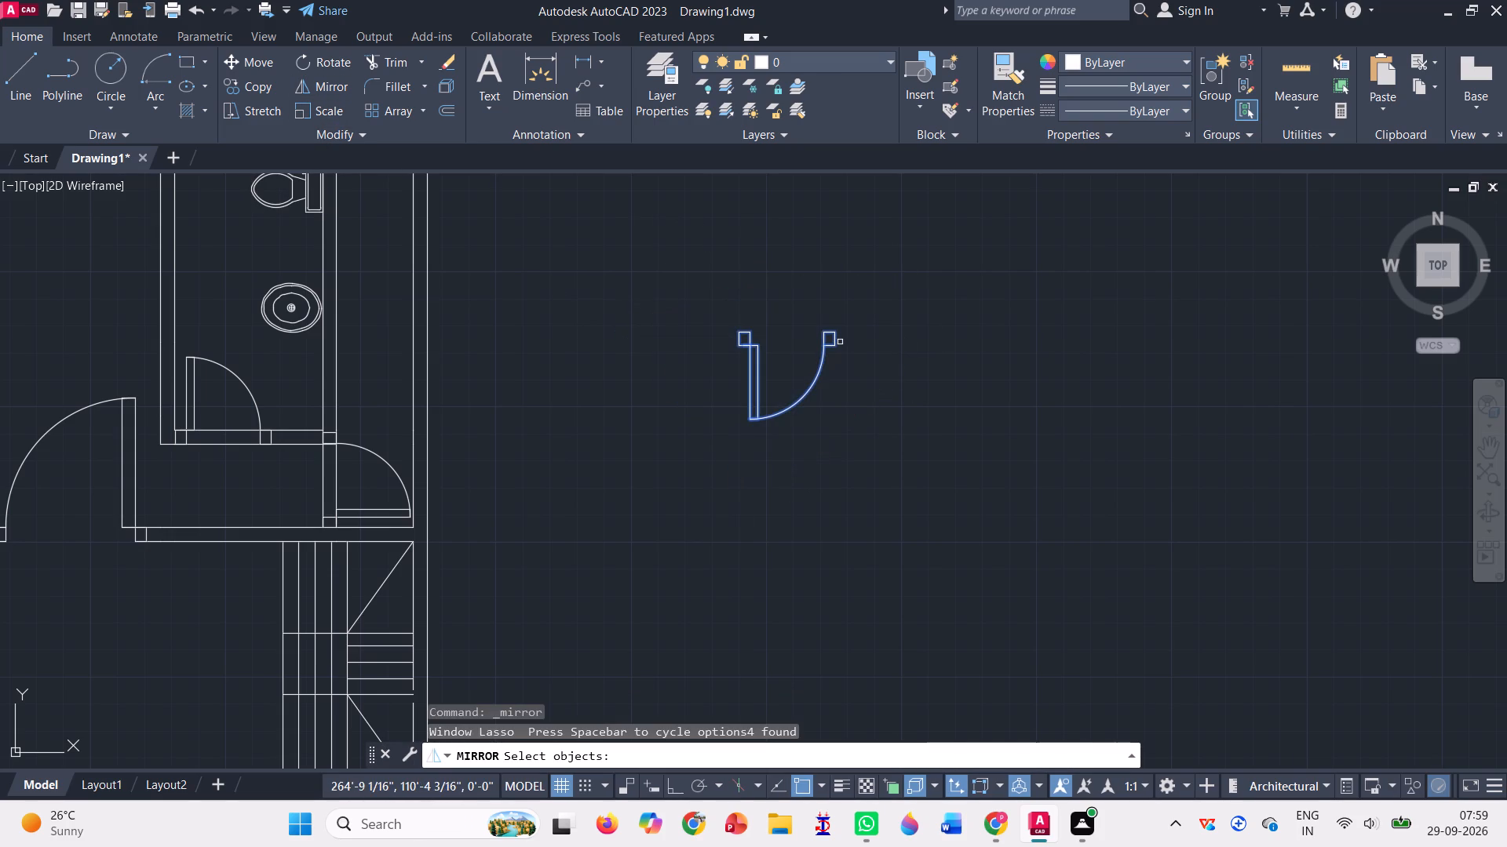
{"action": "key", "text": "Return"}
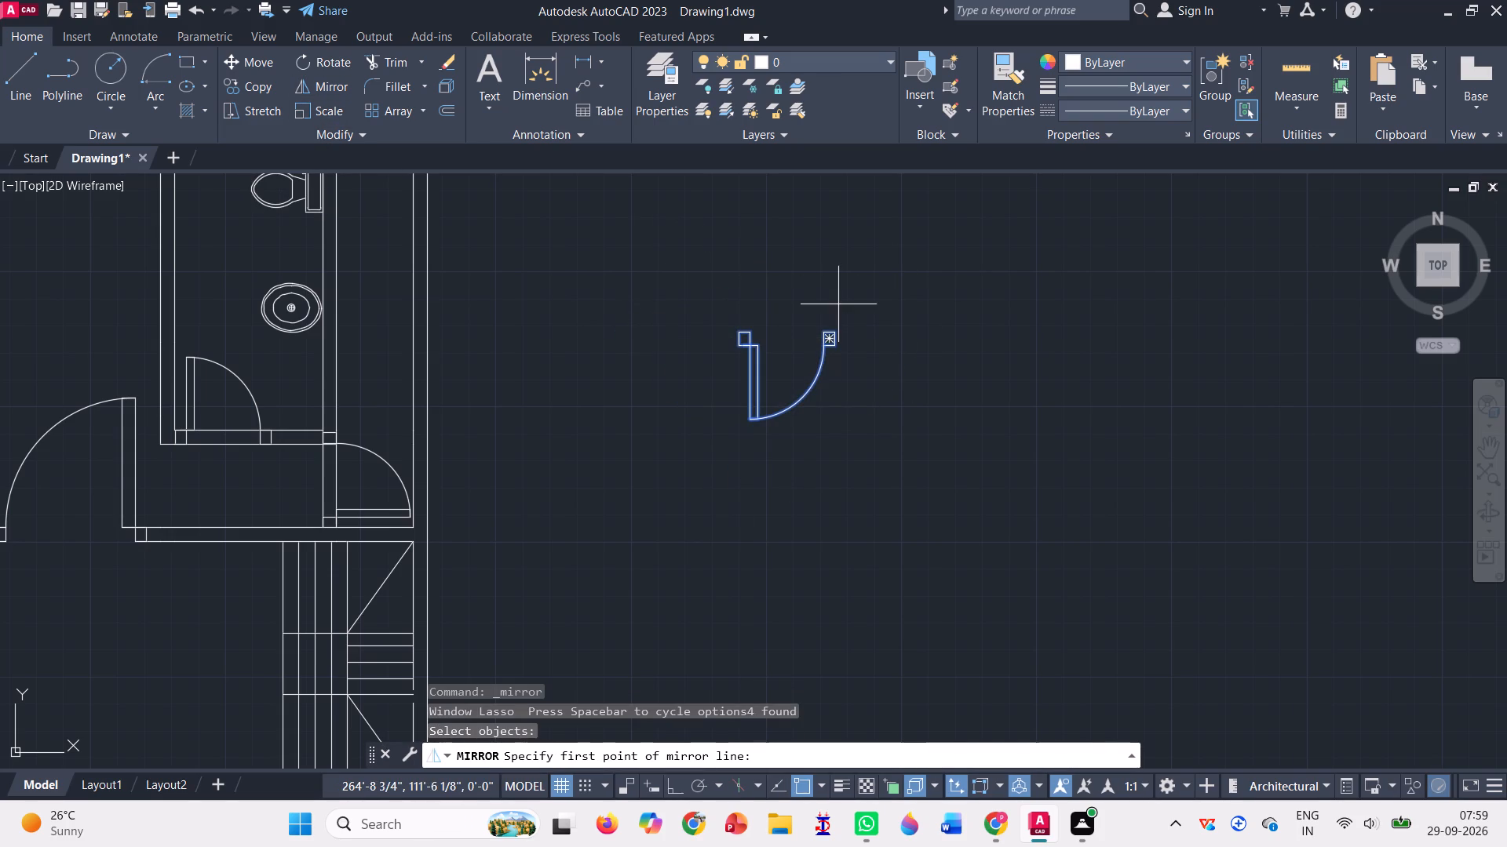
{"action": "left_click", "coordinate": [833, 329]}
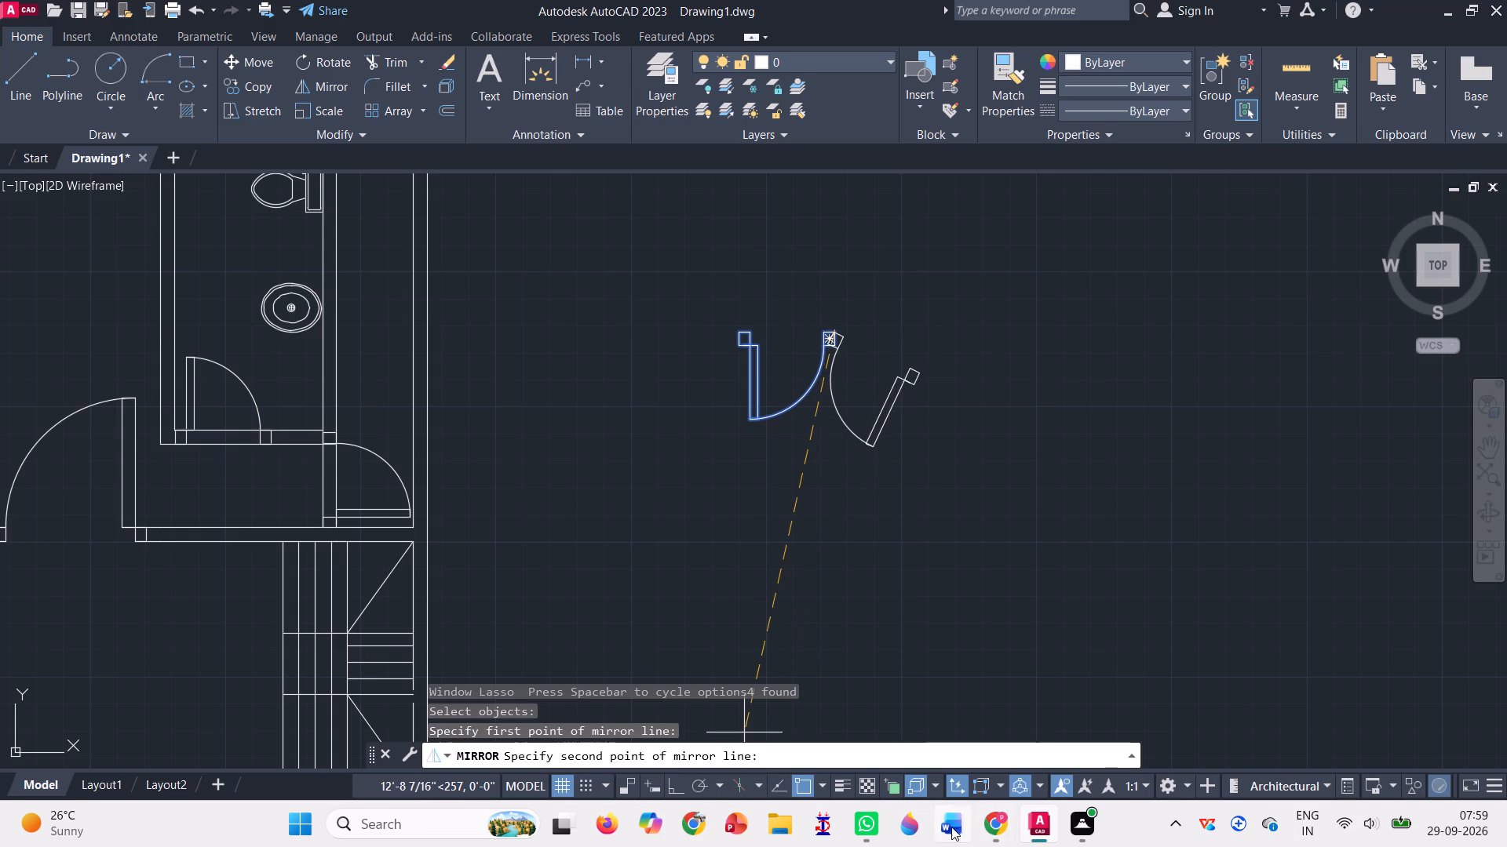
{"action": "left_click", "coordinate": [677, 784]}
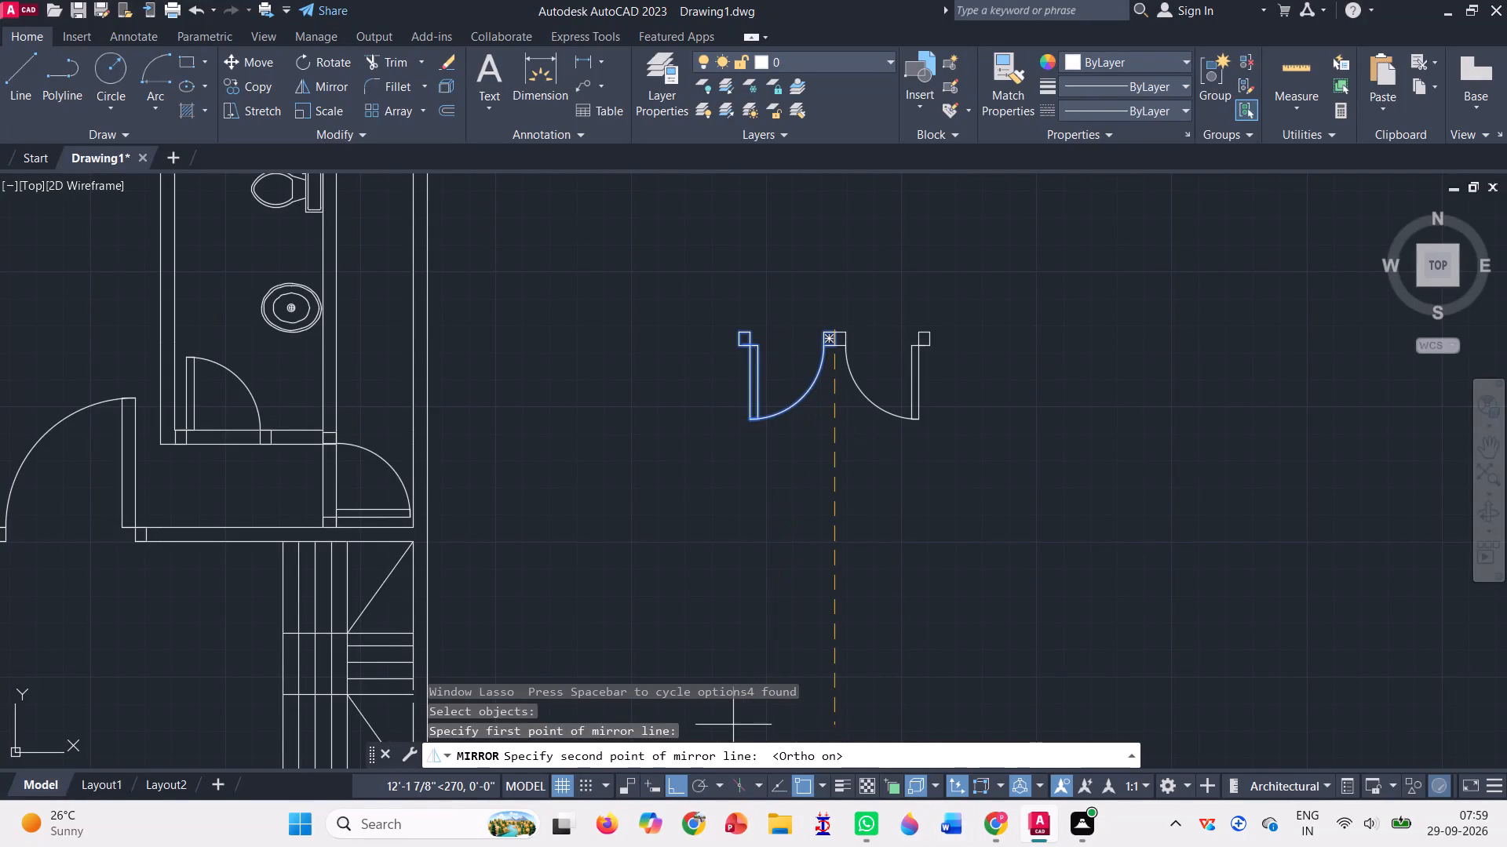
{"action": "triple_click", "coordinate": [847, 474]}
{"action": "double_click", "coordinate": [847, 474]}
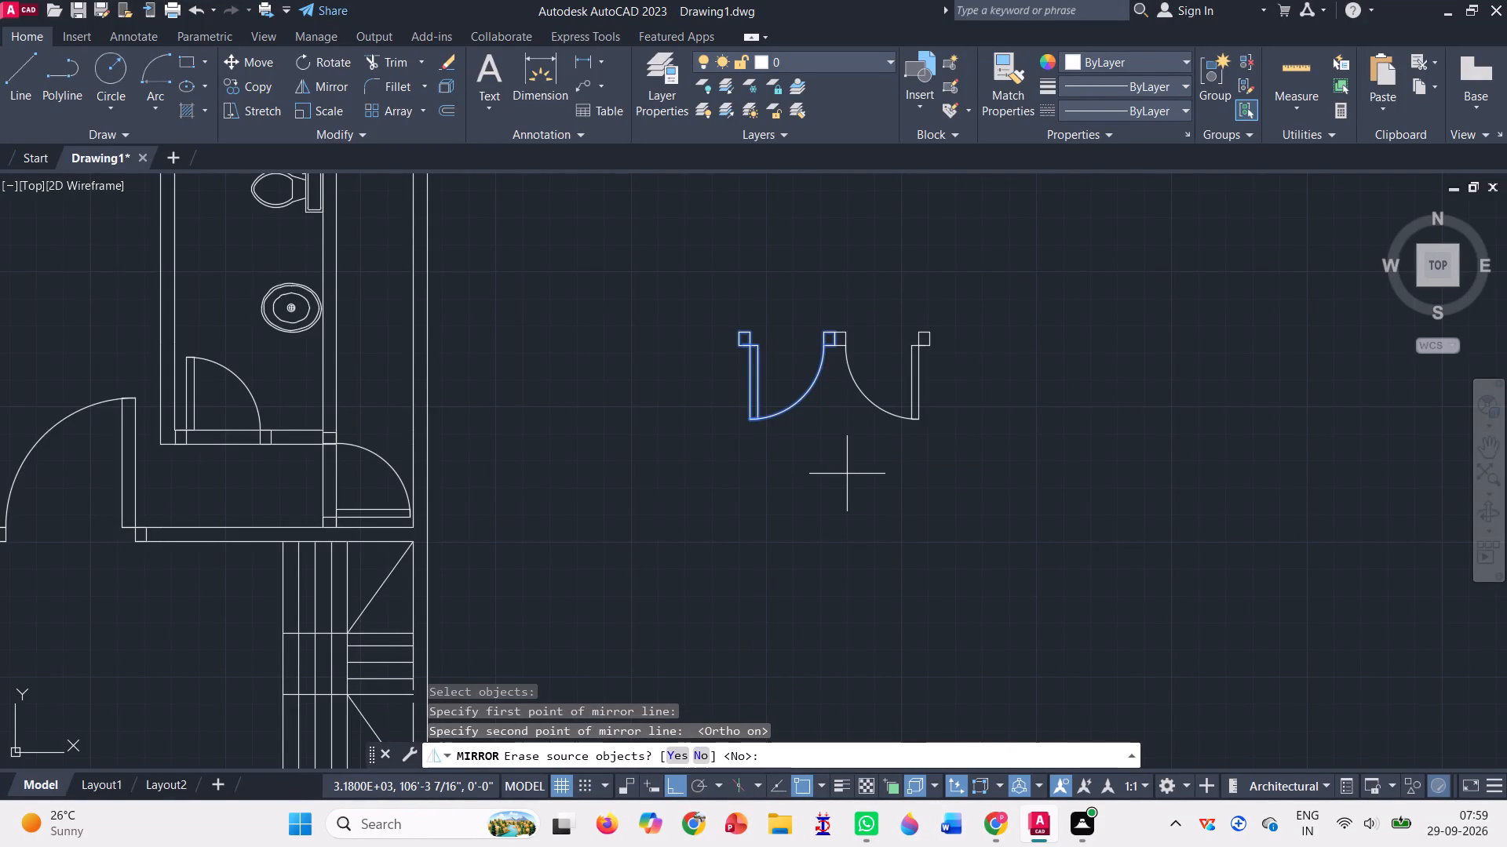
{"action": "key", "text": "Return"}
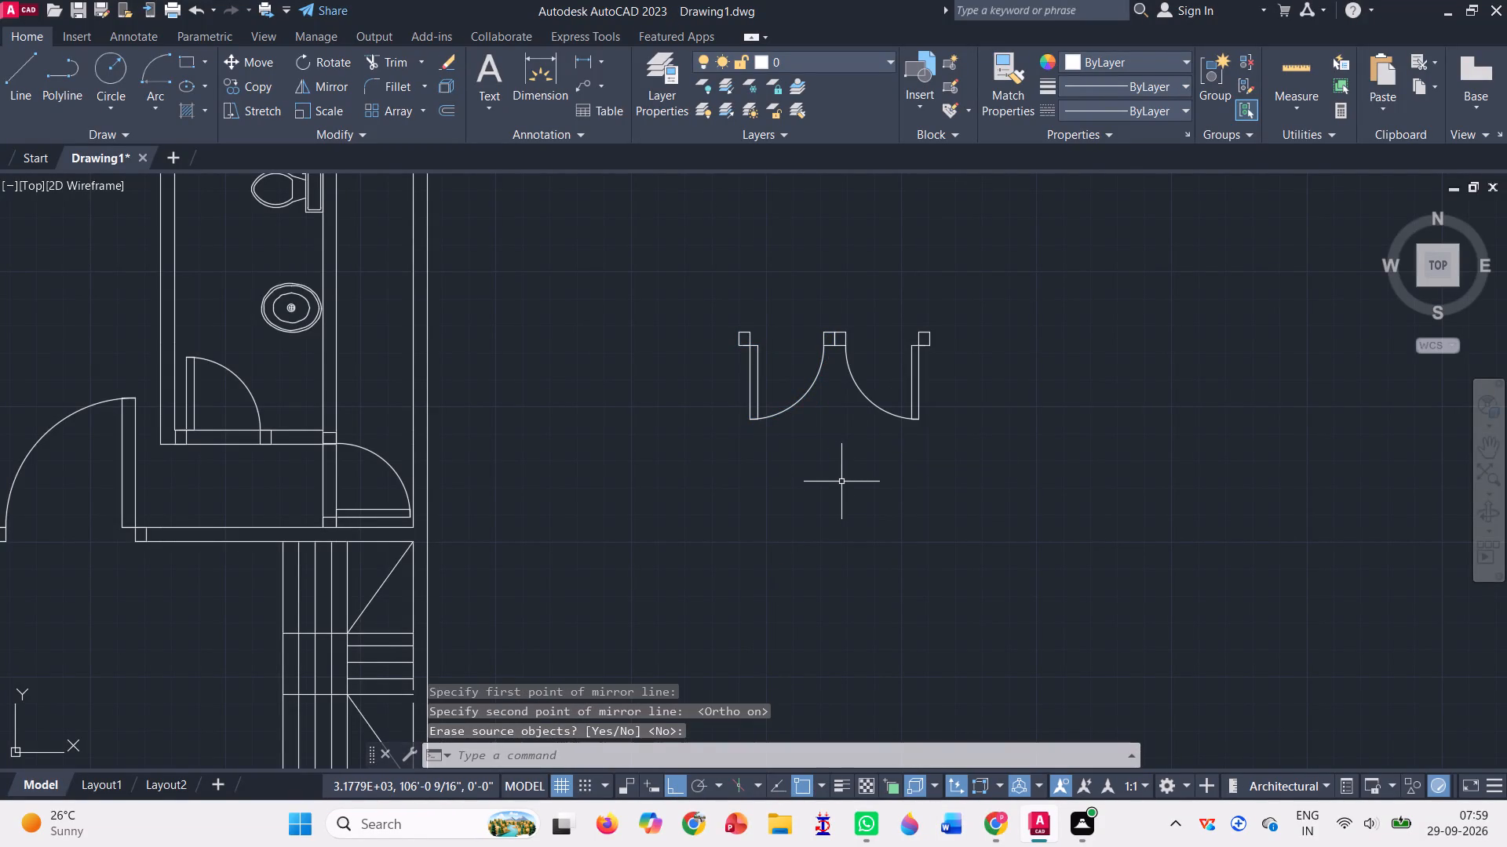
Trim away the original western door of the mirrored pair, including both jambs, leaf and swing arc.
{"action": "left_click", "coordinate": [383, 61]}
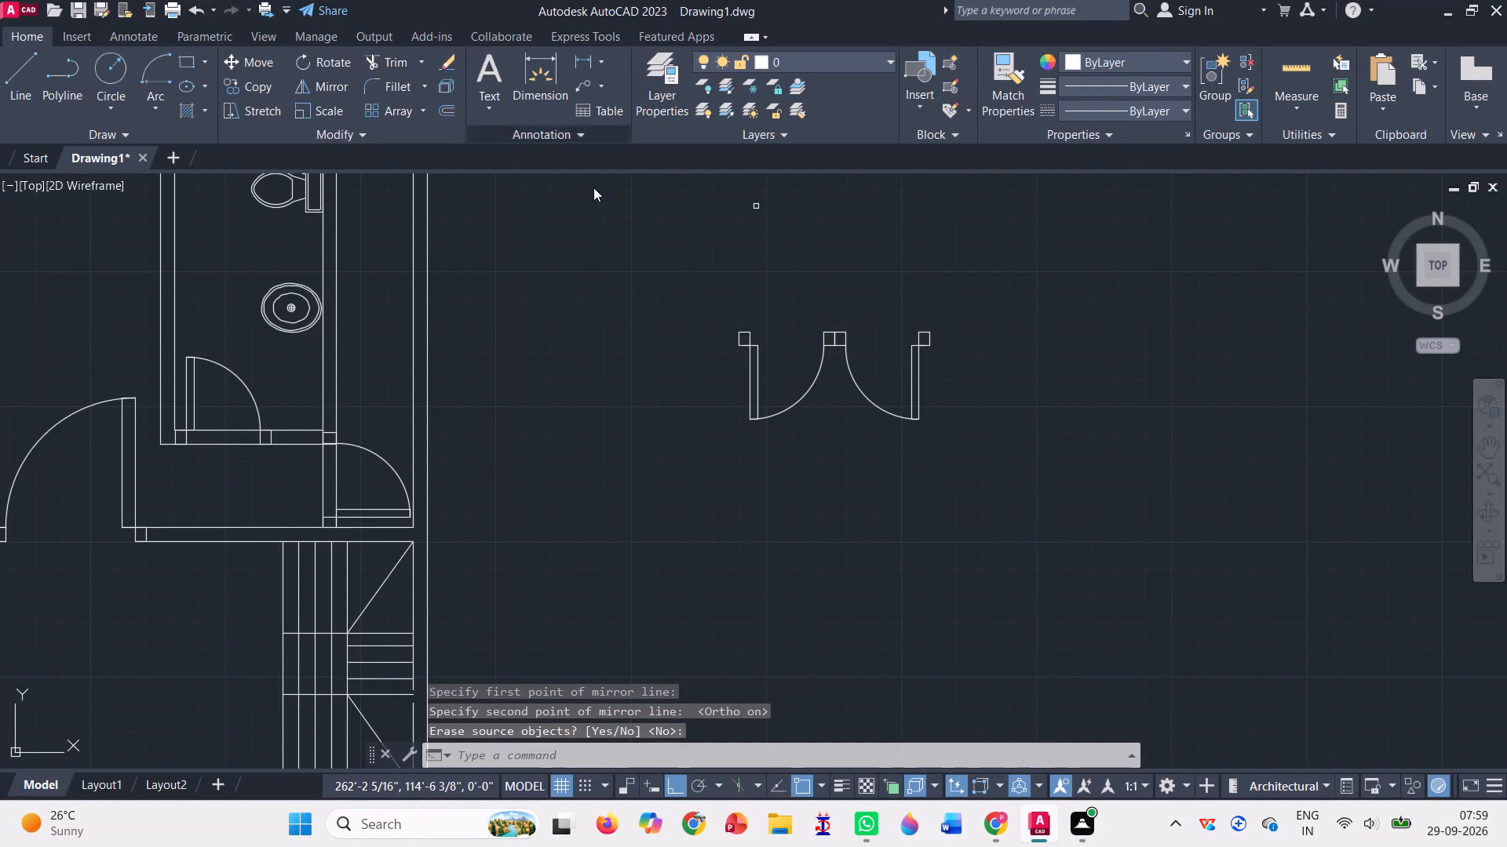
{"action": "scroll", "coordinate": [765, 302], "scroll_direction": "up", "scroll_amount": 2}
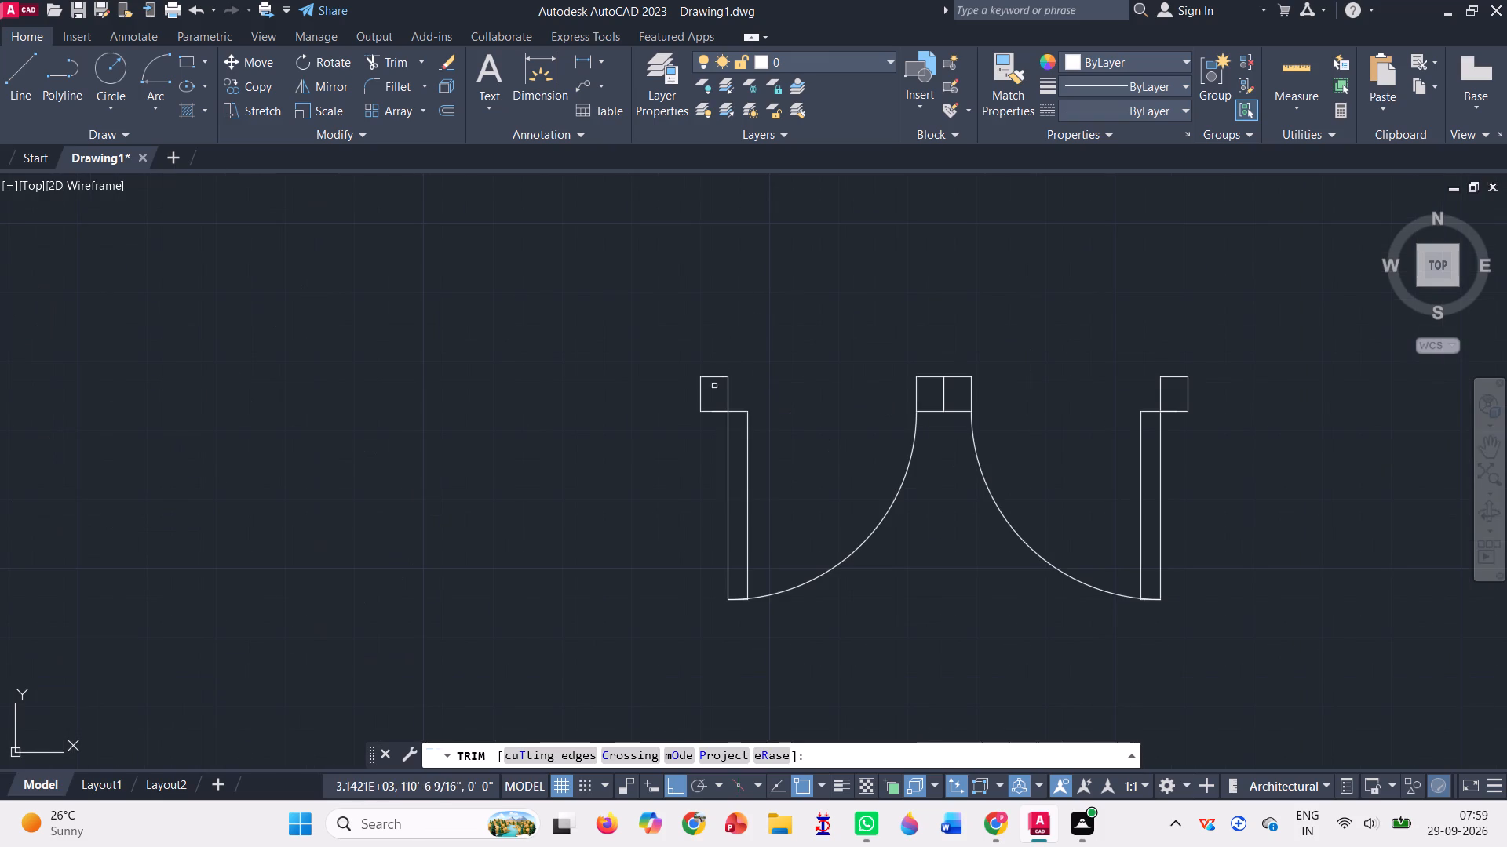
{"action": "left_click_drag", "start_coordinate": [720, 354], "coordinate": [655, 459]}
{"action": "left_click_drag", "start_coordinate": [655, 457], "coordinate": [654, 446]}
{"action": "left_click", "coordinate": [656, 439]}
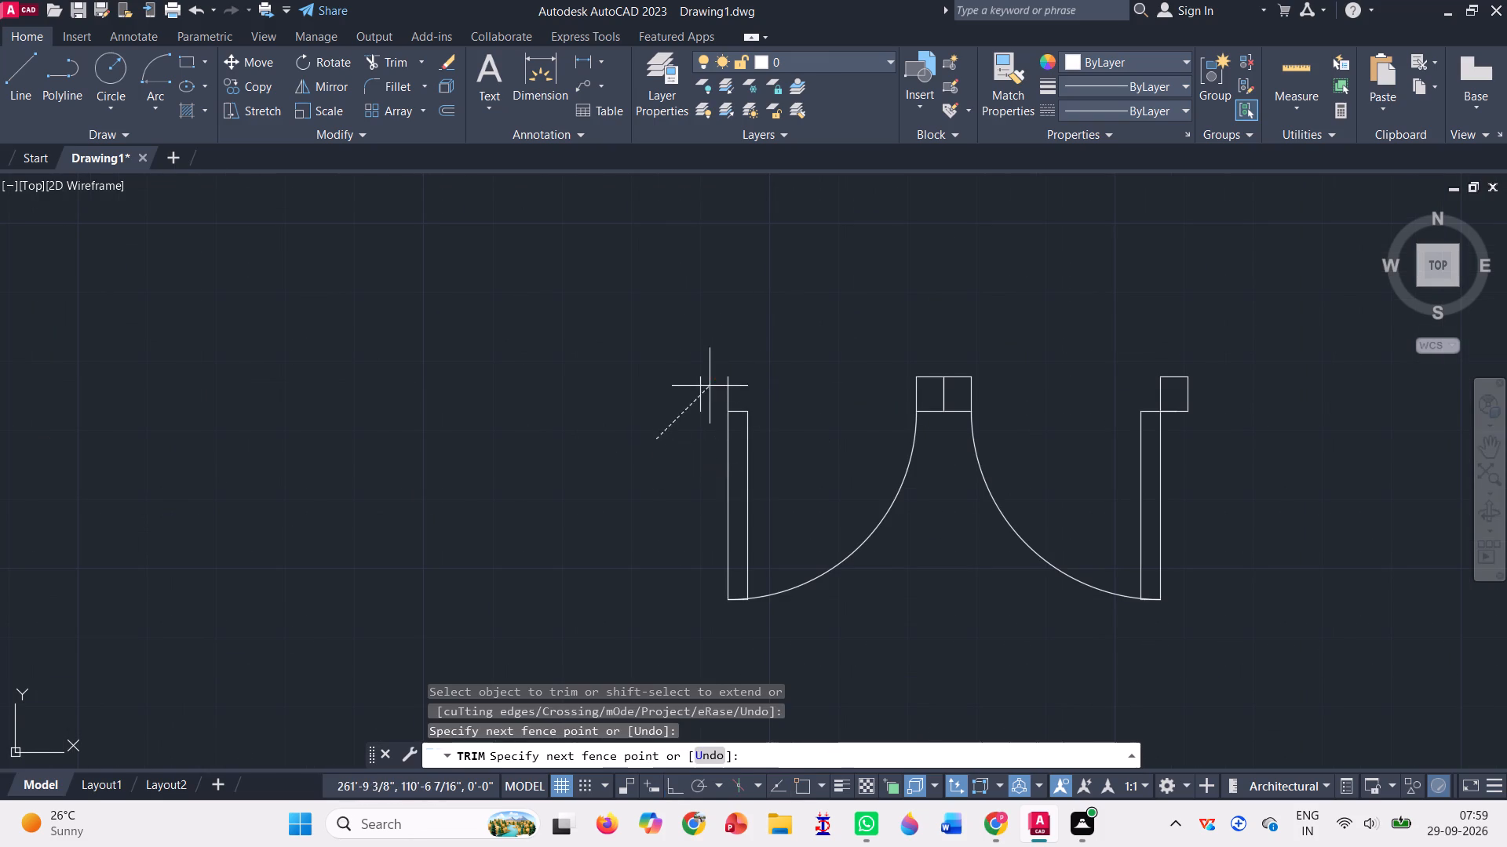
{"action": "left_click_drag", "start_coordinate": [711, 386], "coordinate": [772, 390]}
{"action": "left_click_drag", "start_coordinate": [753, 388], "coordinate": [703, 394]}
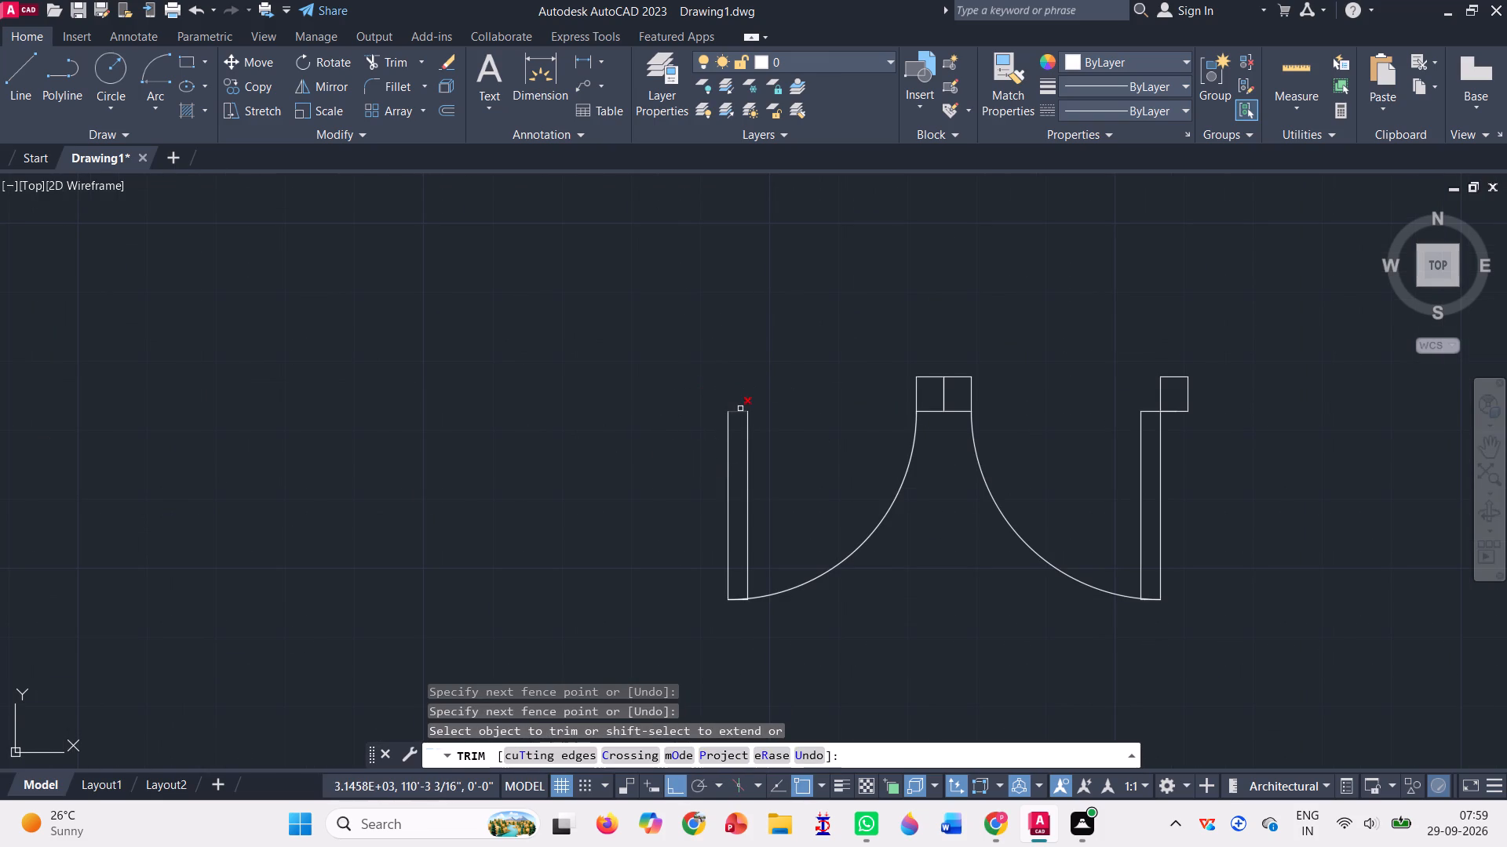
{"action": "left_click", "coordinate": [740, 409]}
{"action": "left_click_drag", "start_coordinate": [676, 445], "coordinate": [826, 461]}
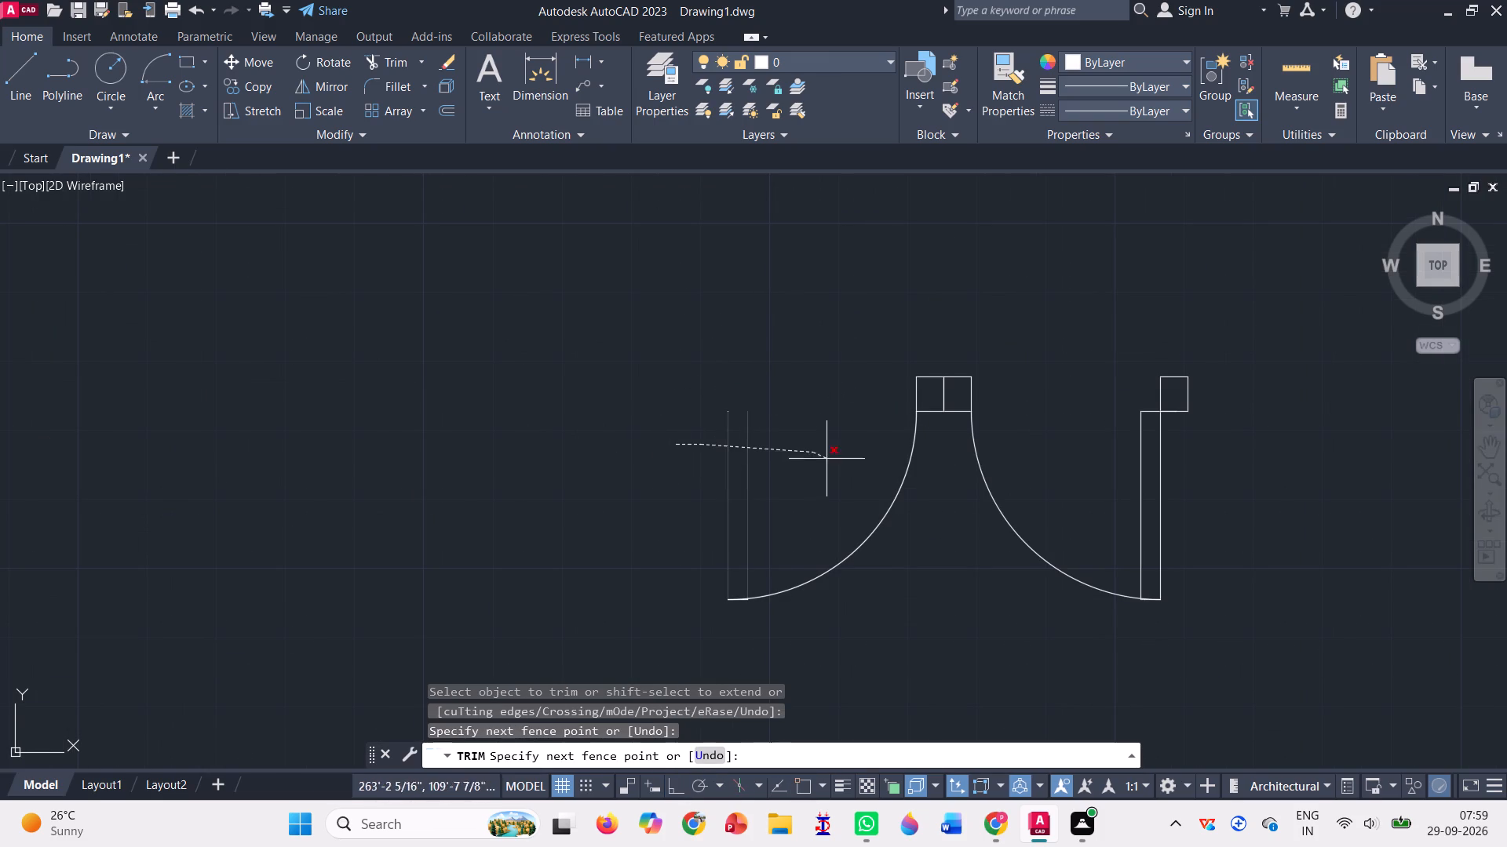
{"action": "left_click_drag", "start_coordinate": [826, 461], "coordinate": [841, 532]}
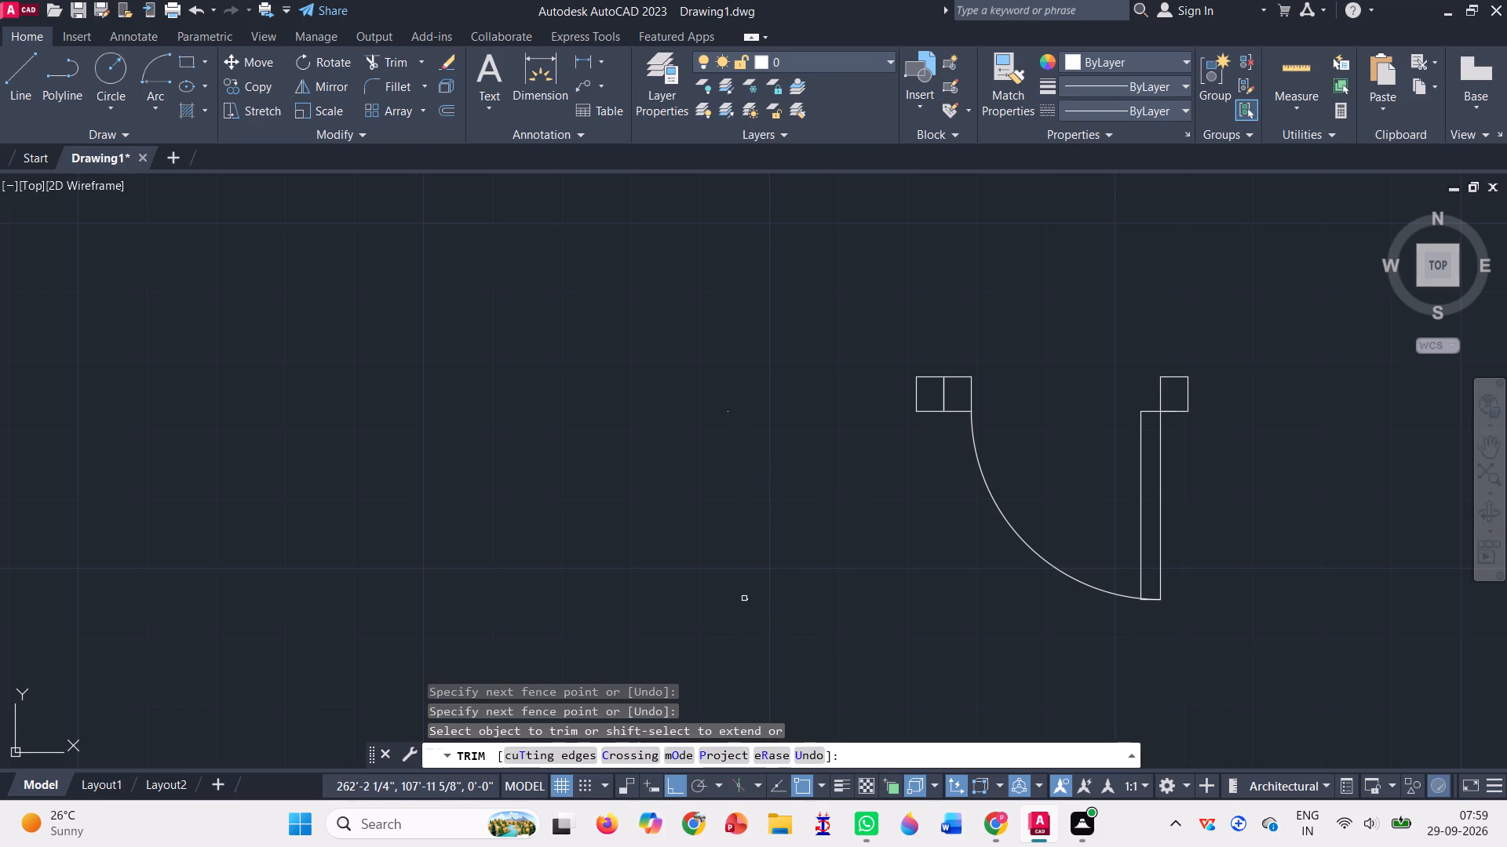
{"action": "left_click", "coordinate": [746, 599]}
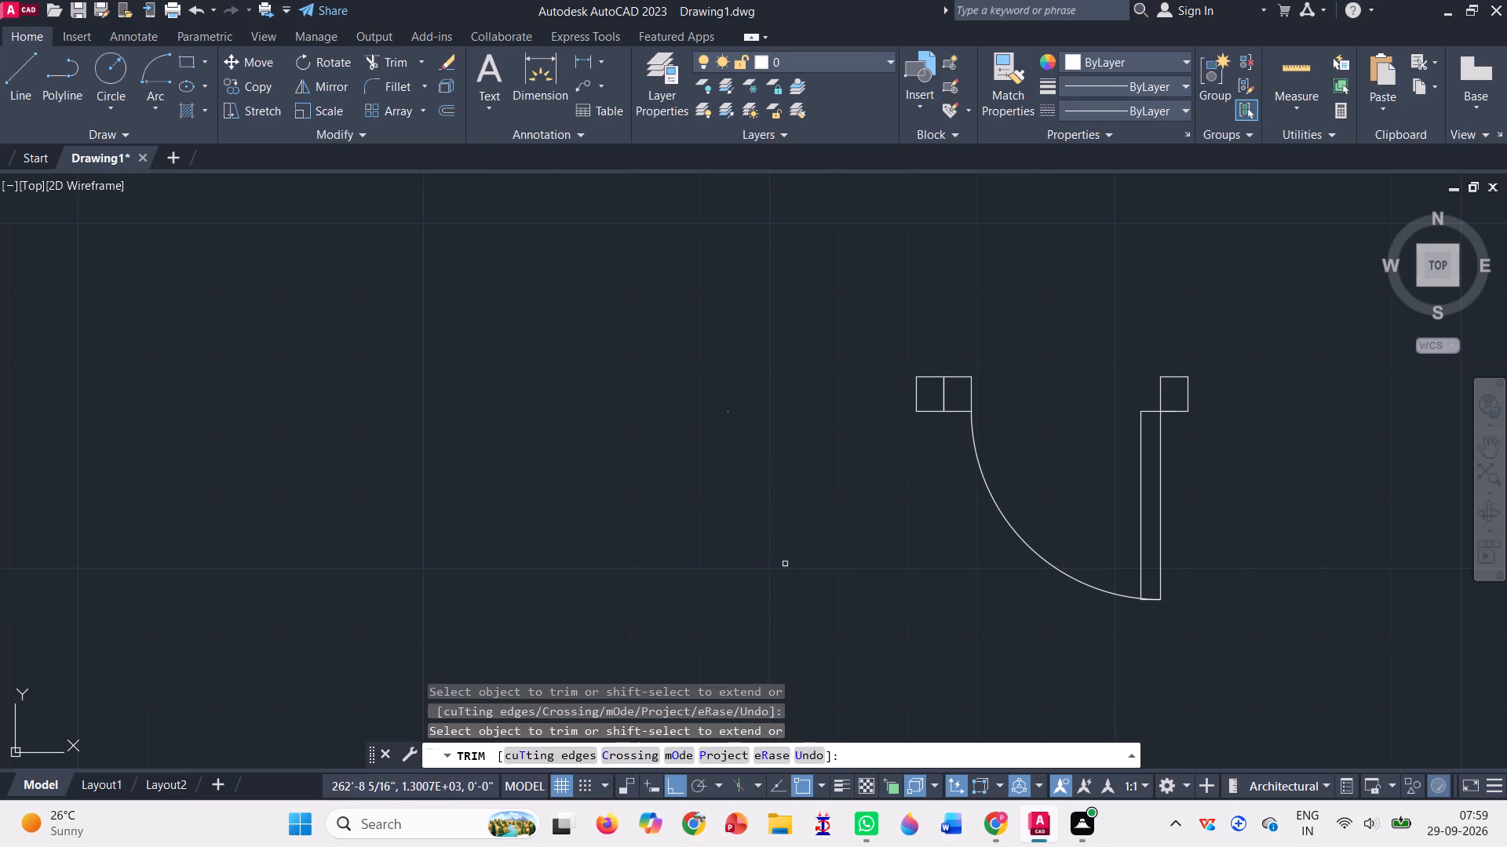
{"action": "left_click_drag", "start_coordinate": [906, 351], "coordinate": [919, 398]}
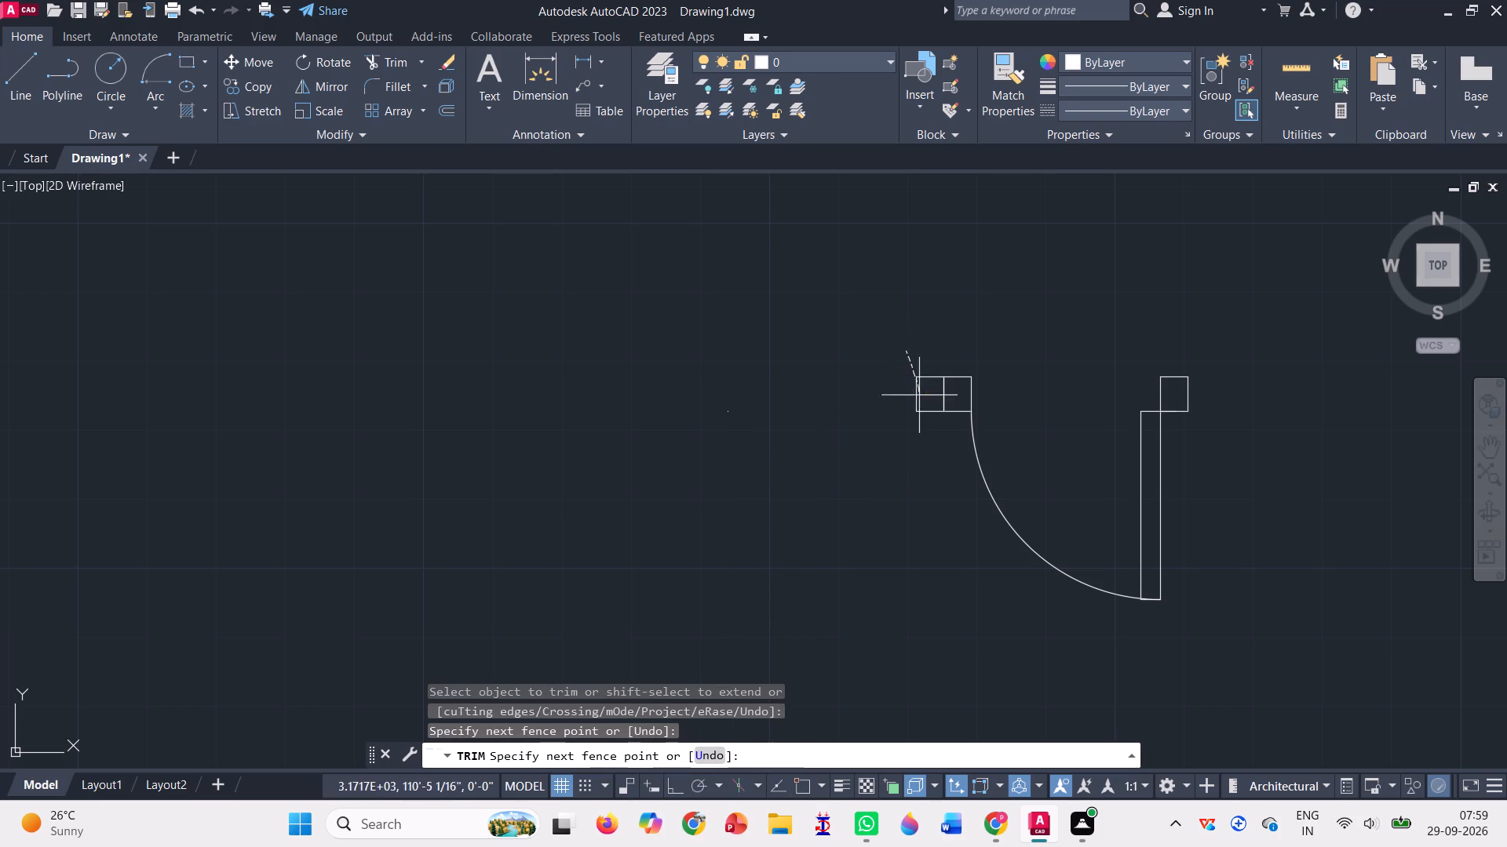
{"action": "left_click_drag", "start_coordinate": [919, 398], "coordinate": [932, 354]}
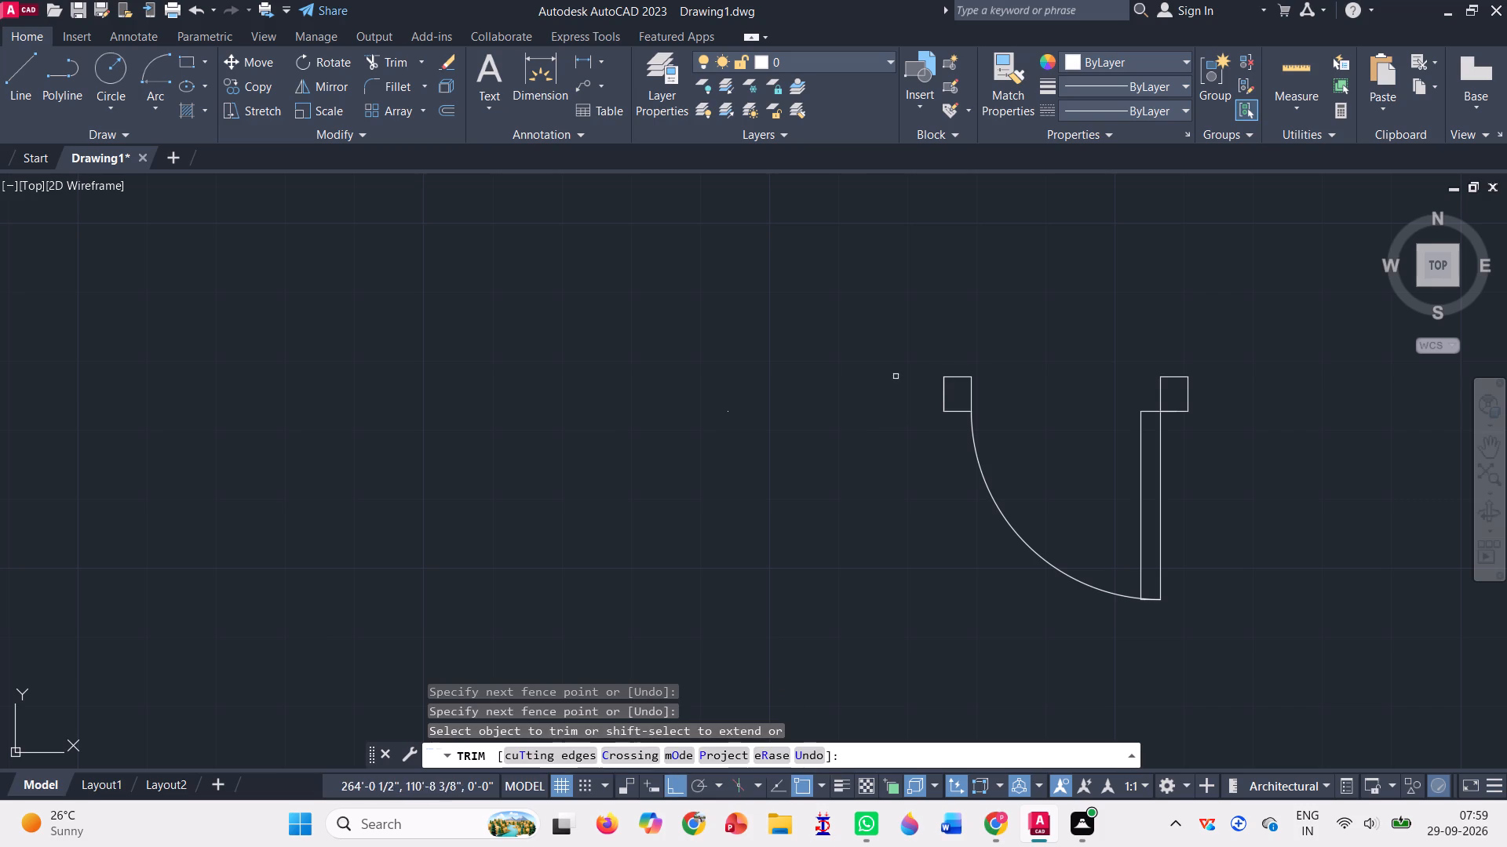
{"action": "key", "text": "Escape"}
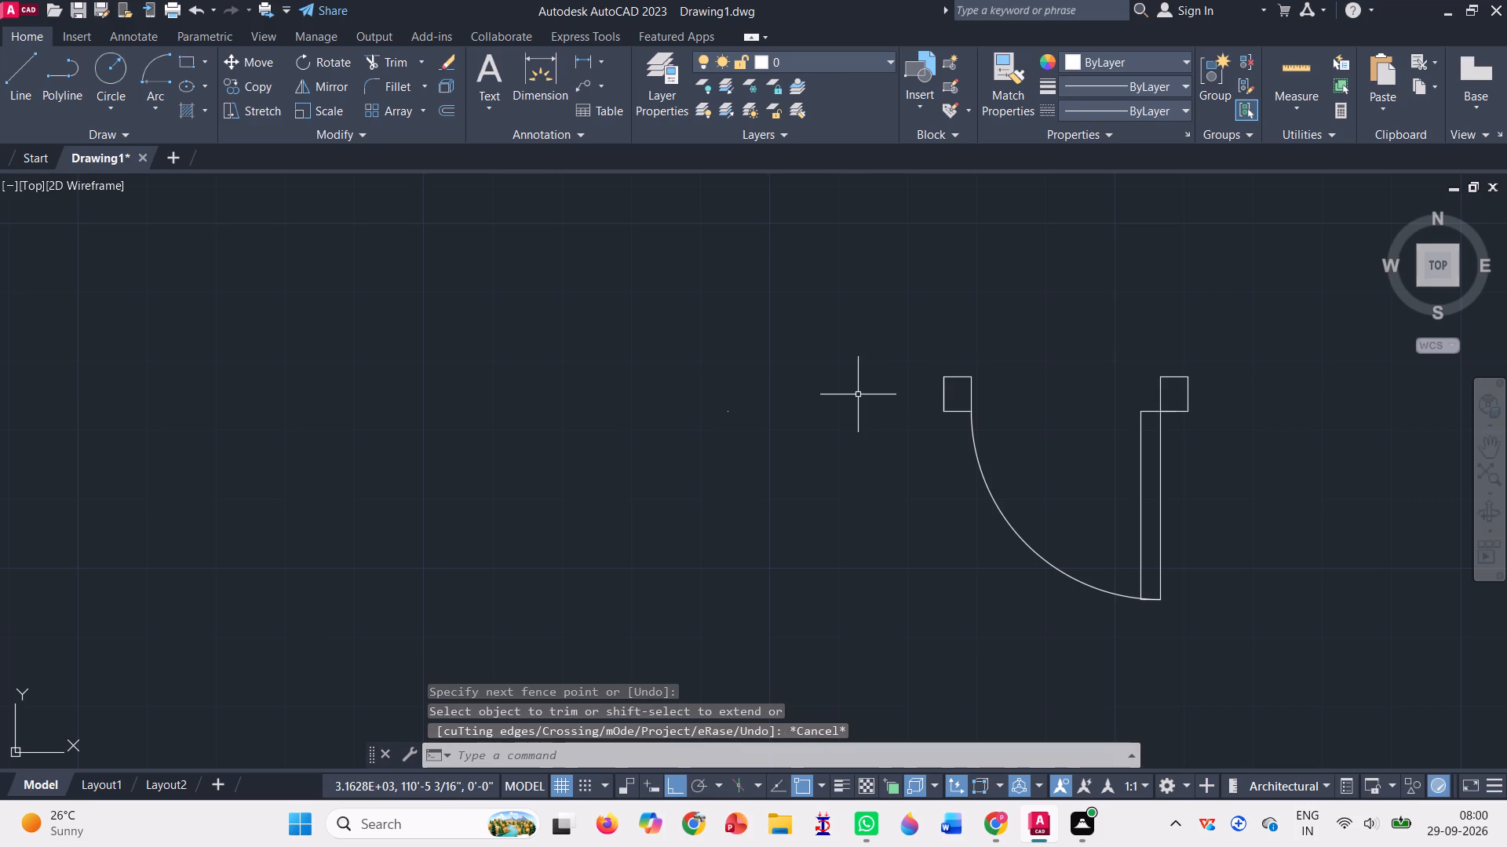
Move the loose door by its east jamb's northeast corner onto the large room's south wall near the partition, with Ortho off.
{"action": "scroll", "coordinate": [780, 337], "scroll_direction": "down", "scroll_amount": 2}
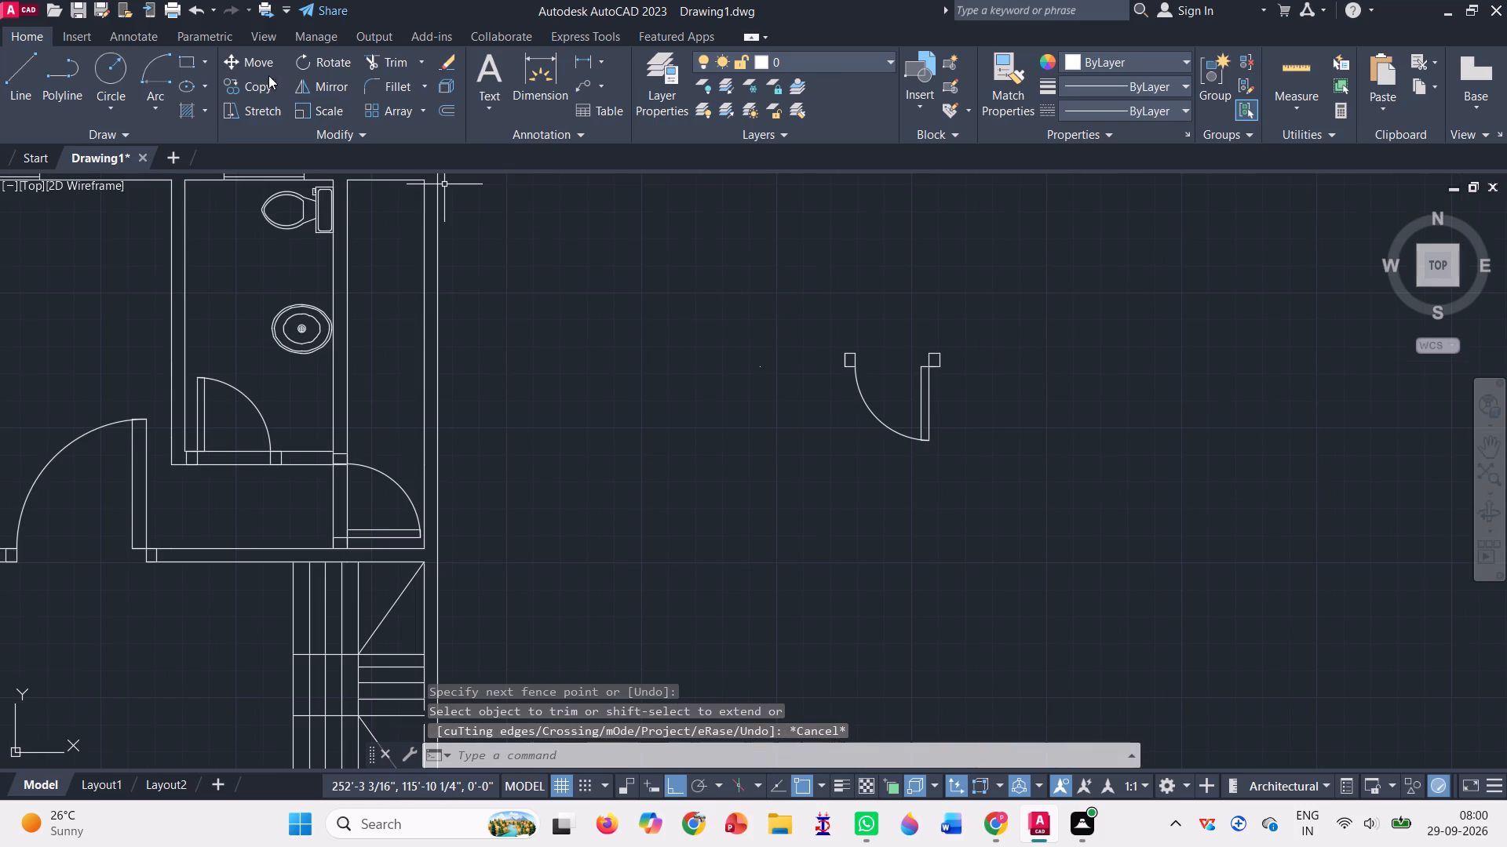
{"action": "left_click", "coordinate": [267, 67]}
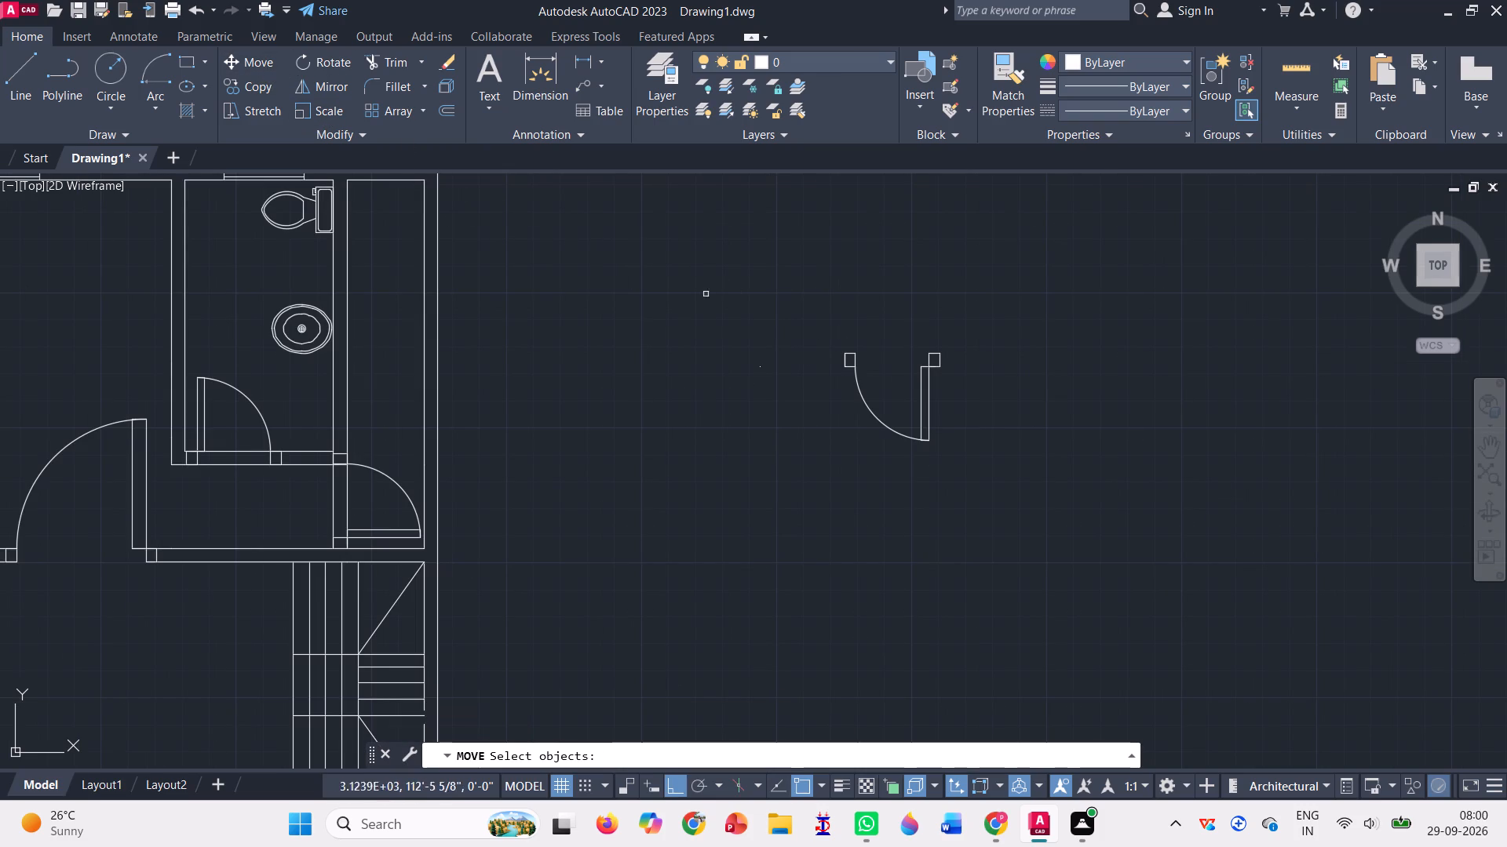
{"action": "scroll", "coordinate": [900, 360], "scroll_direction": "up", "scroll_amount": 2}
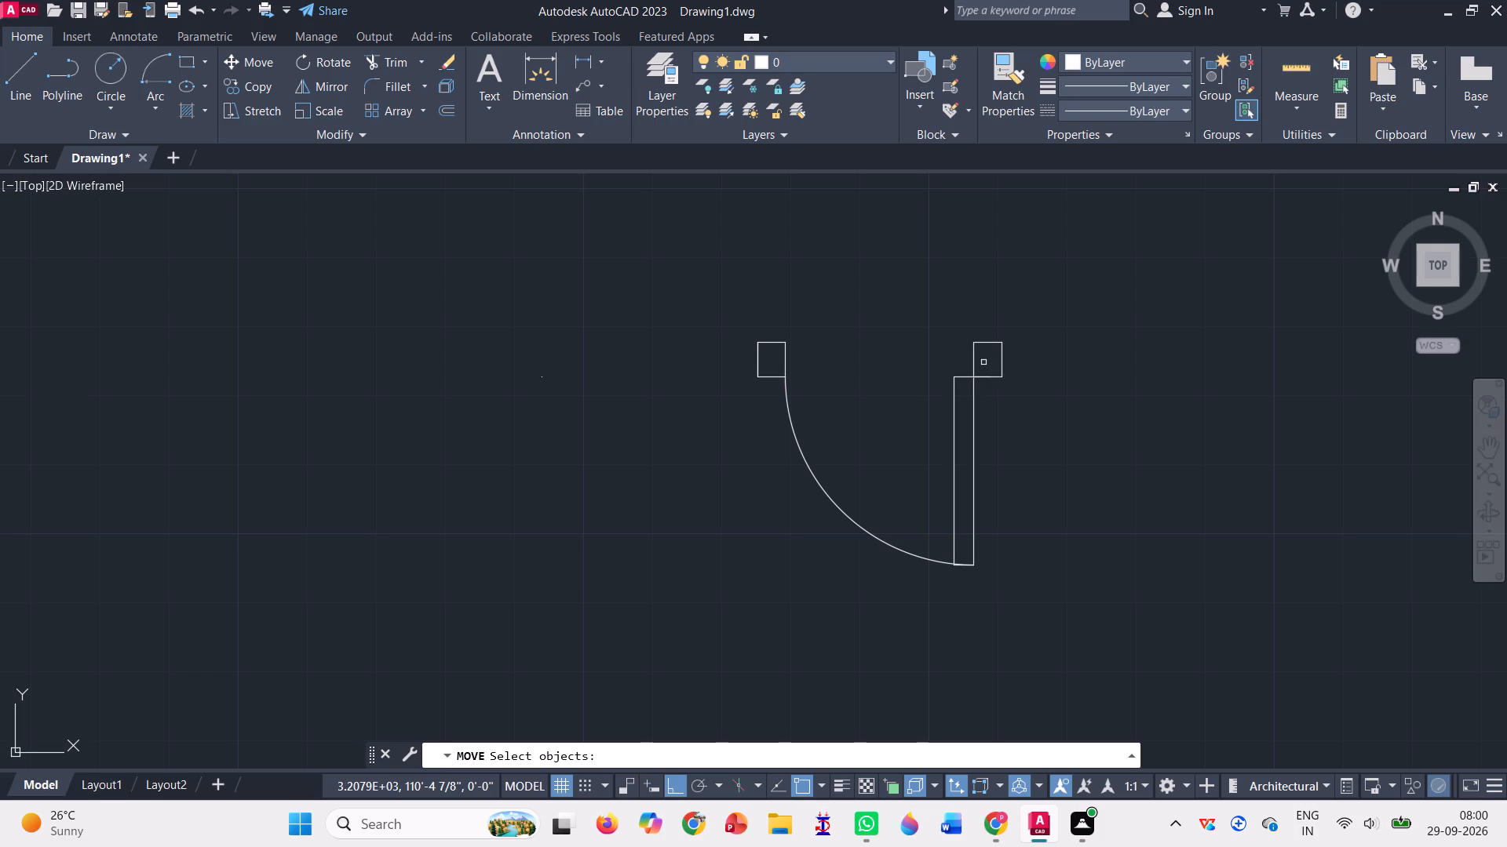
{"action": "left_click", "coordinate": [973, 373]}
{"action": "left_click", "coordinate": [954, 387]}
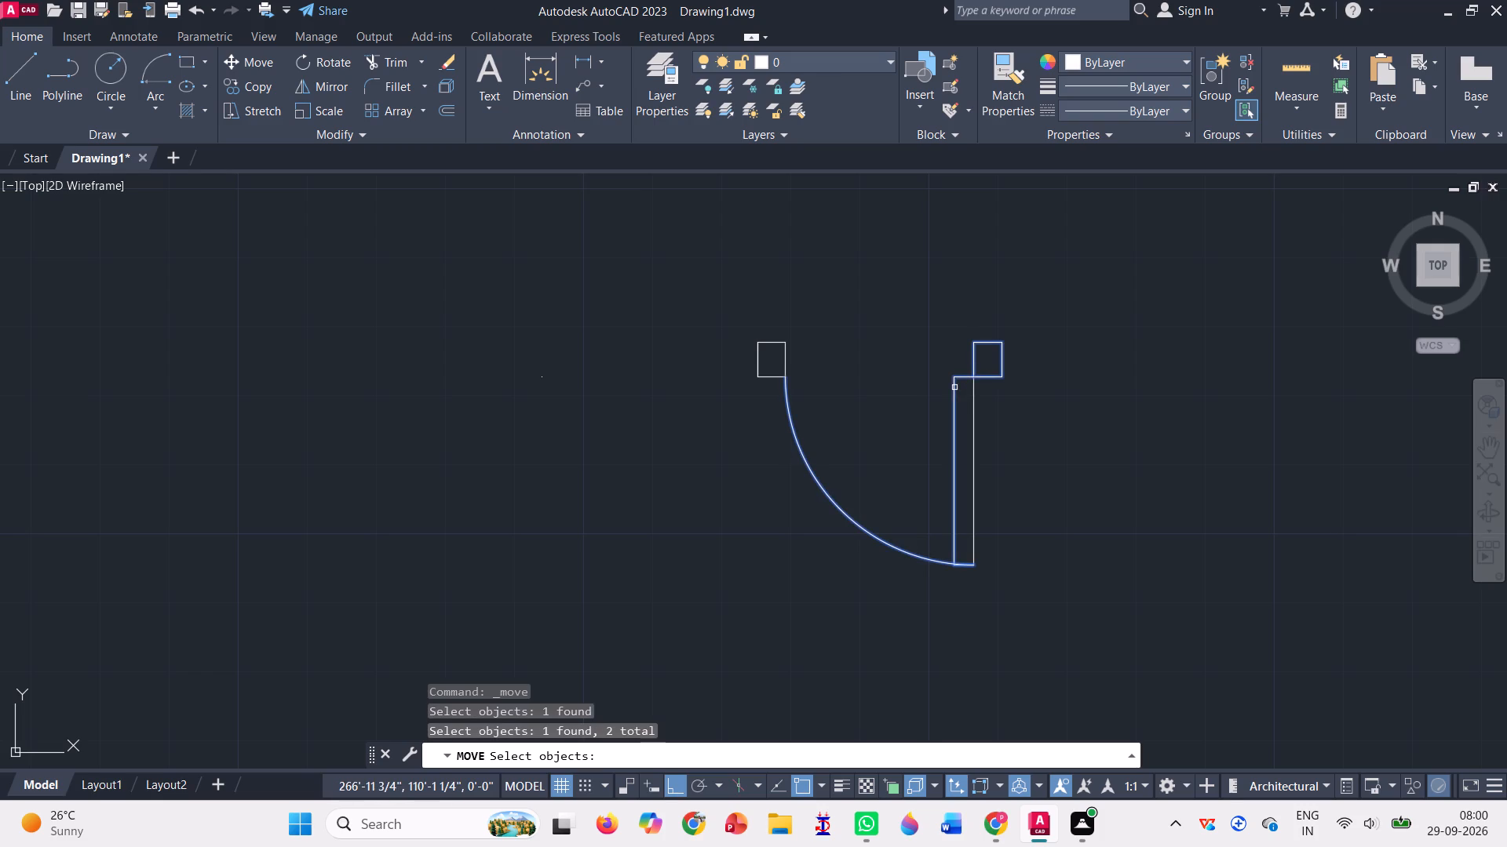
{"action": "left_click", "coordinate": [972, 402]}
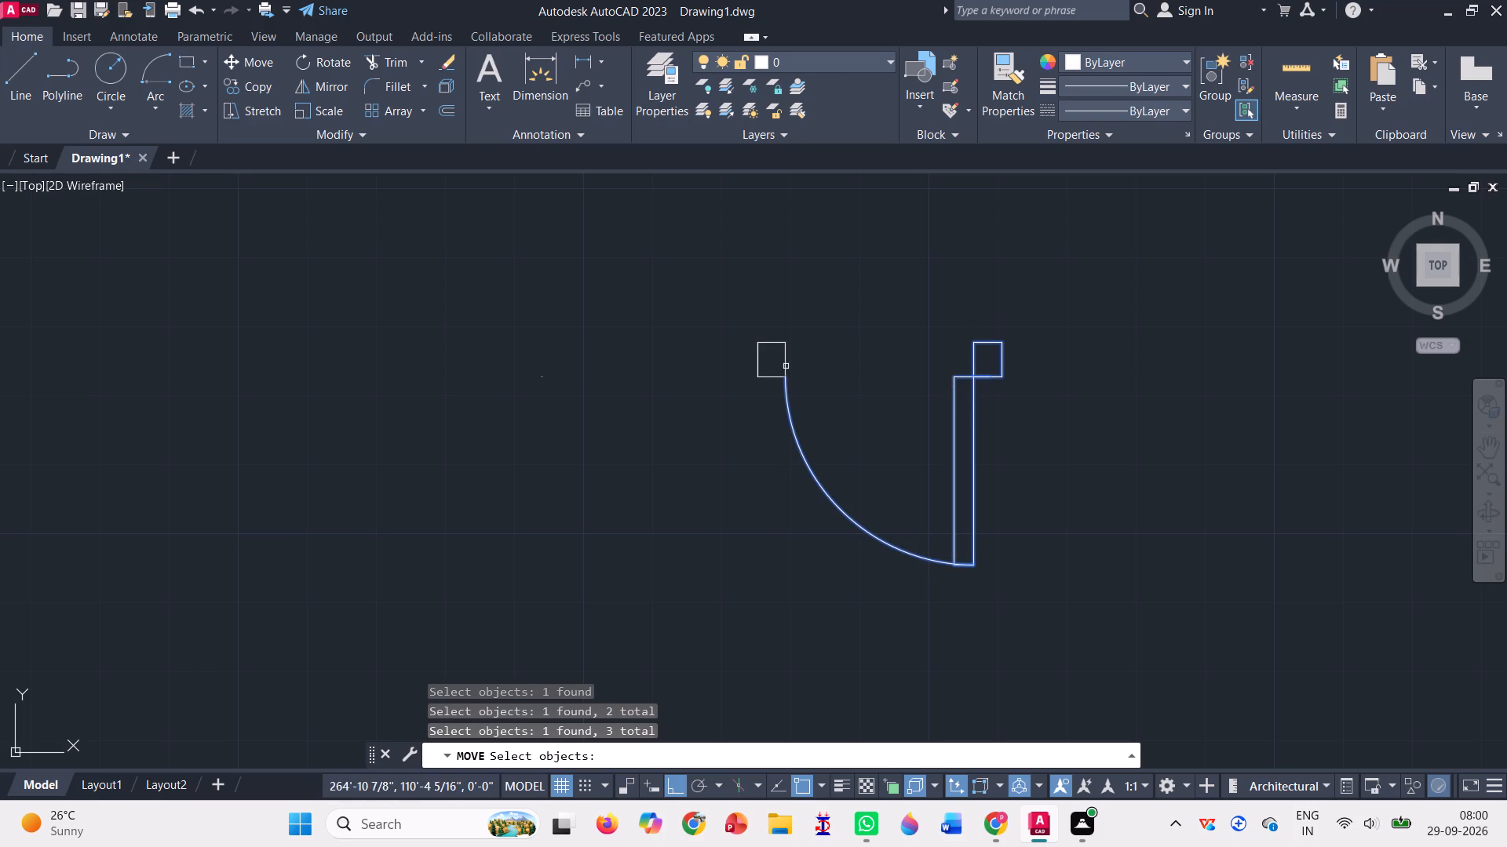
{"action": "left_click", "coordinate": [788, 365]}
{"action": "key", "text": "Return"}
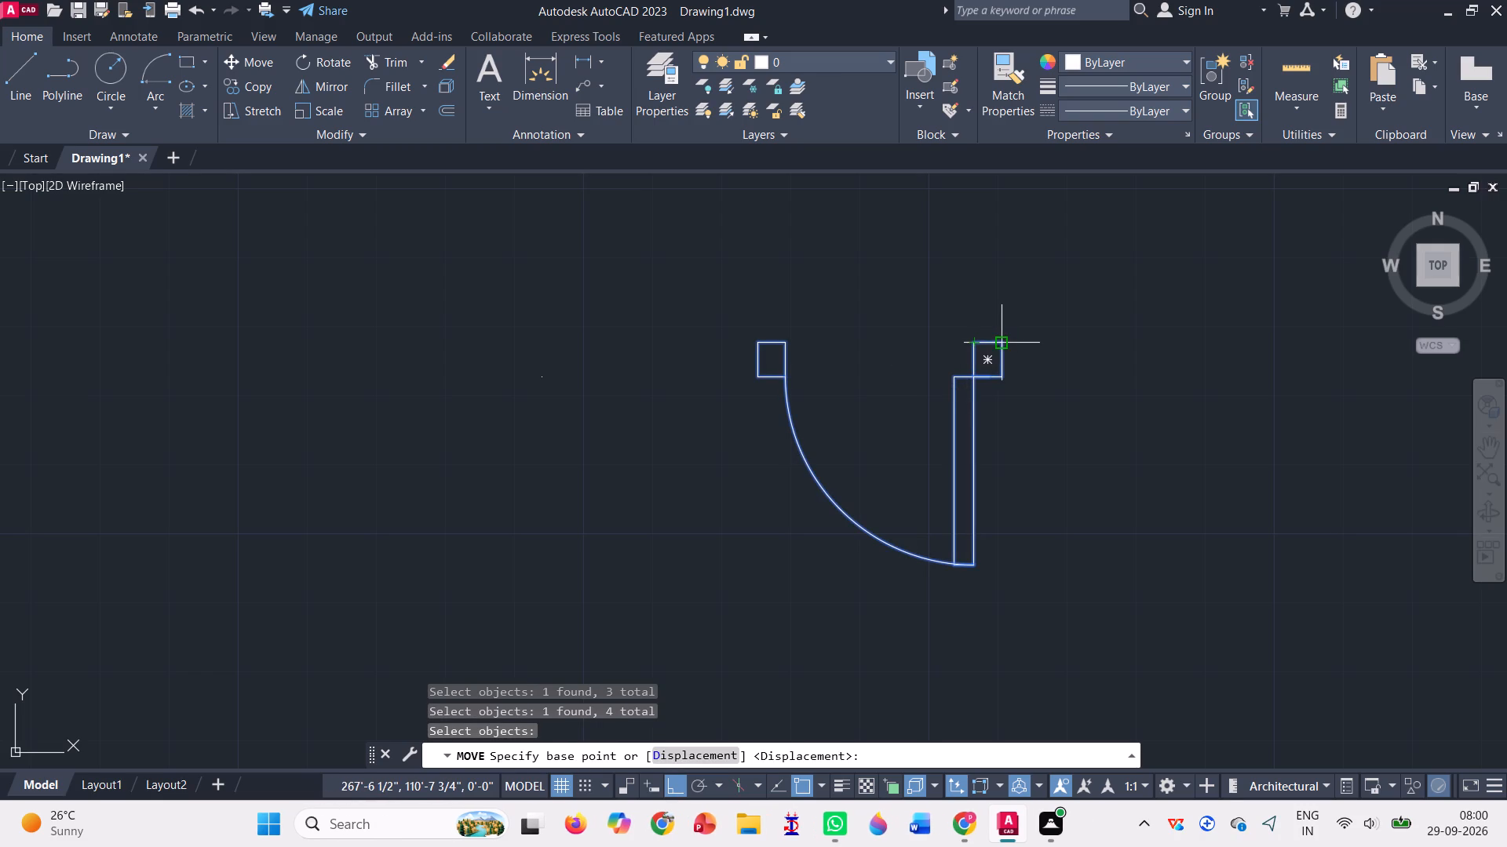
{"action": "left_click", "coordinate": [1002, 344]}
{"action": "scroll", "coordinate": [1002, 344], "scroll_direction": "down", "scroll_amount": 4}
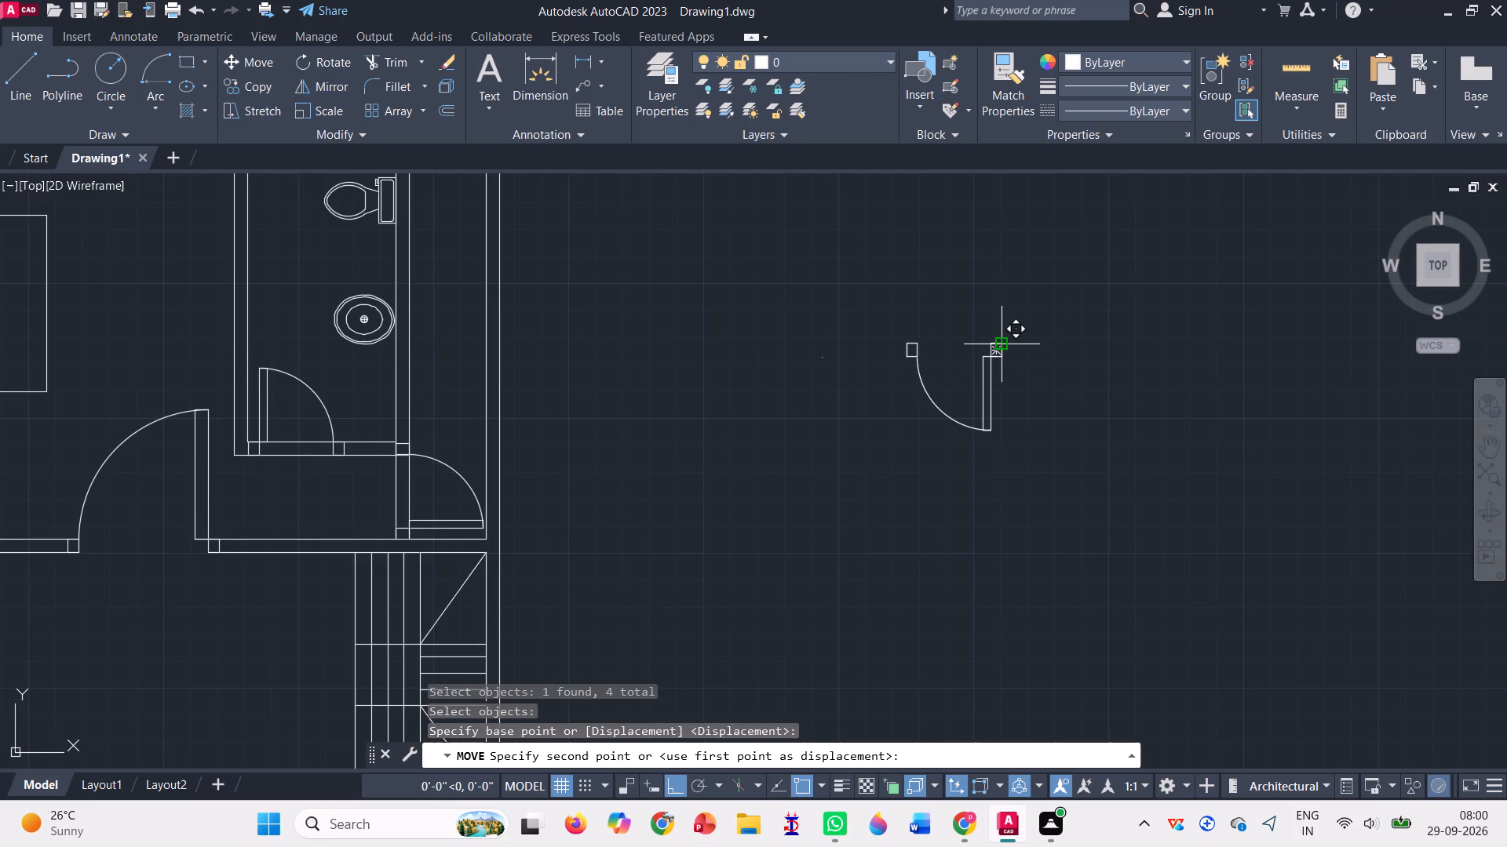
{"action": "scroll", "coordinate": [912, 422], "scroll_direction": "down", "scroll_amount": 1}
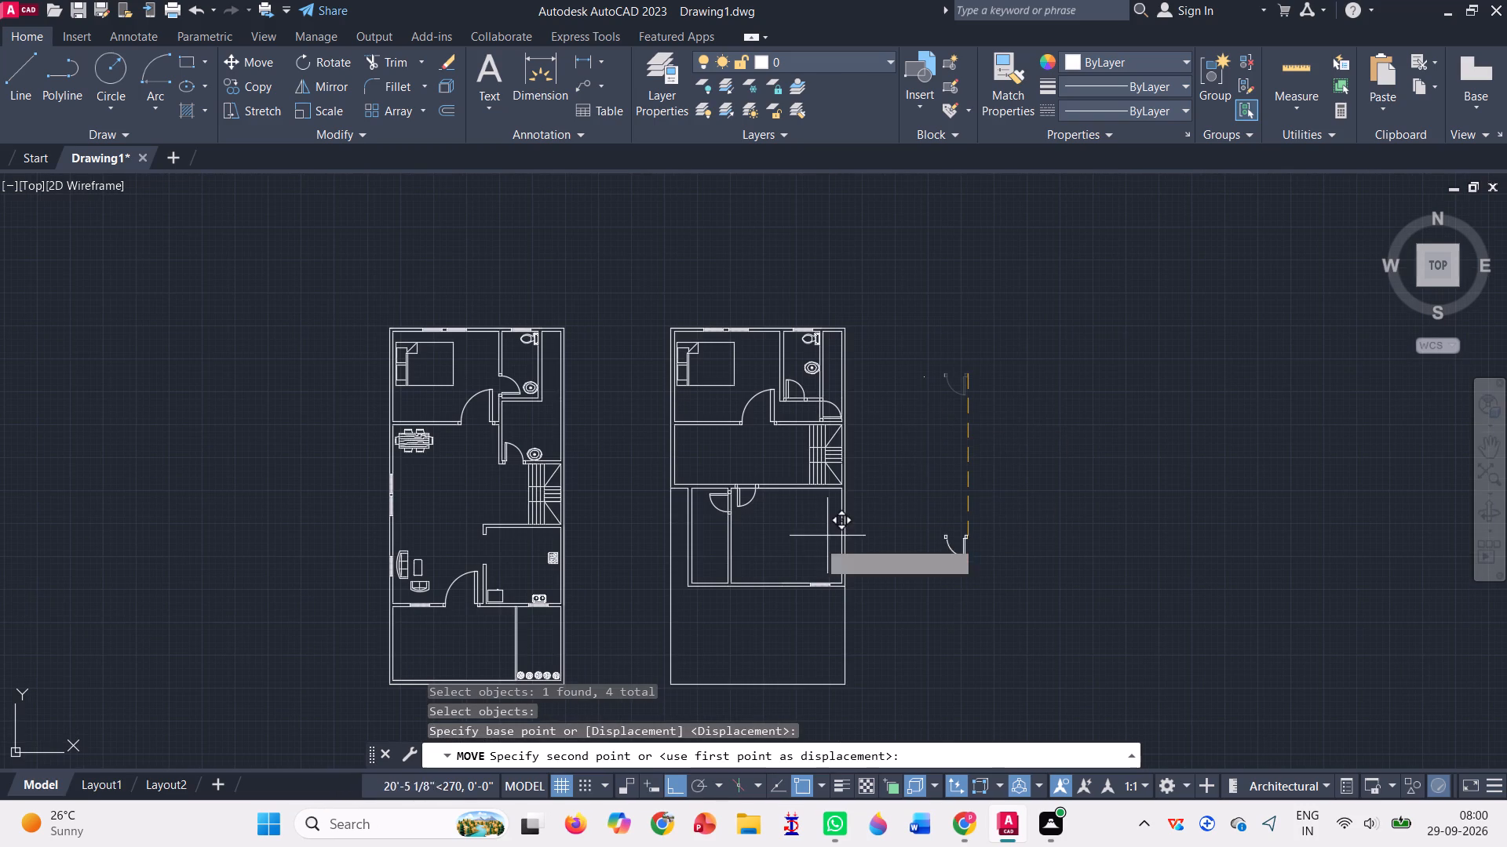
{"action": "left_click", "coordinate": [673, 781]}
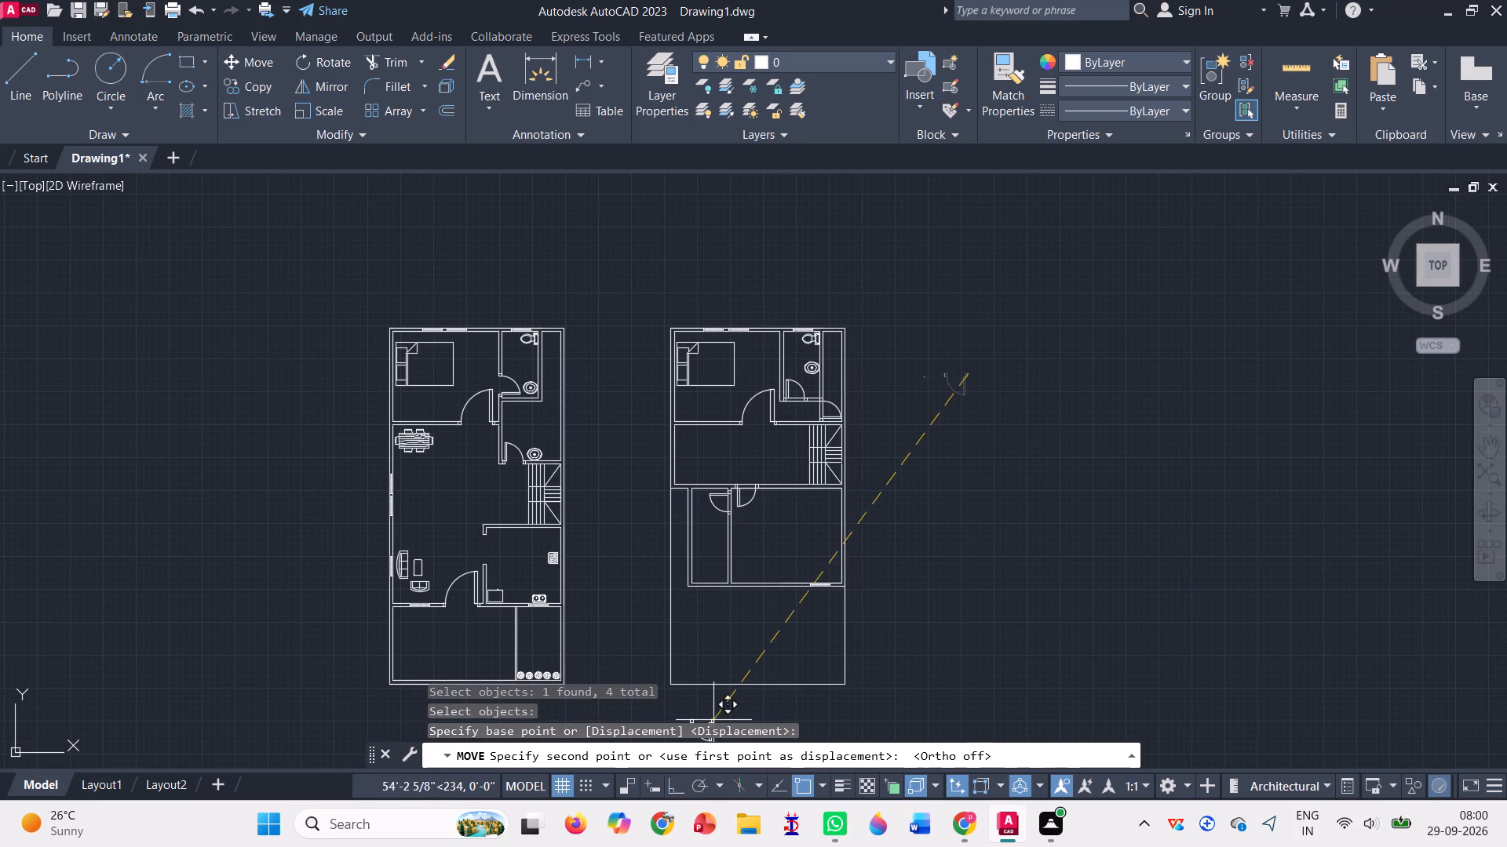
{"action": "scroll", "coordinate": [786, 576], "scroll_direction": "up", "scroll_amount": 2}
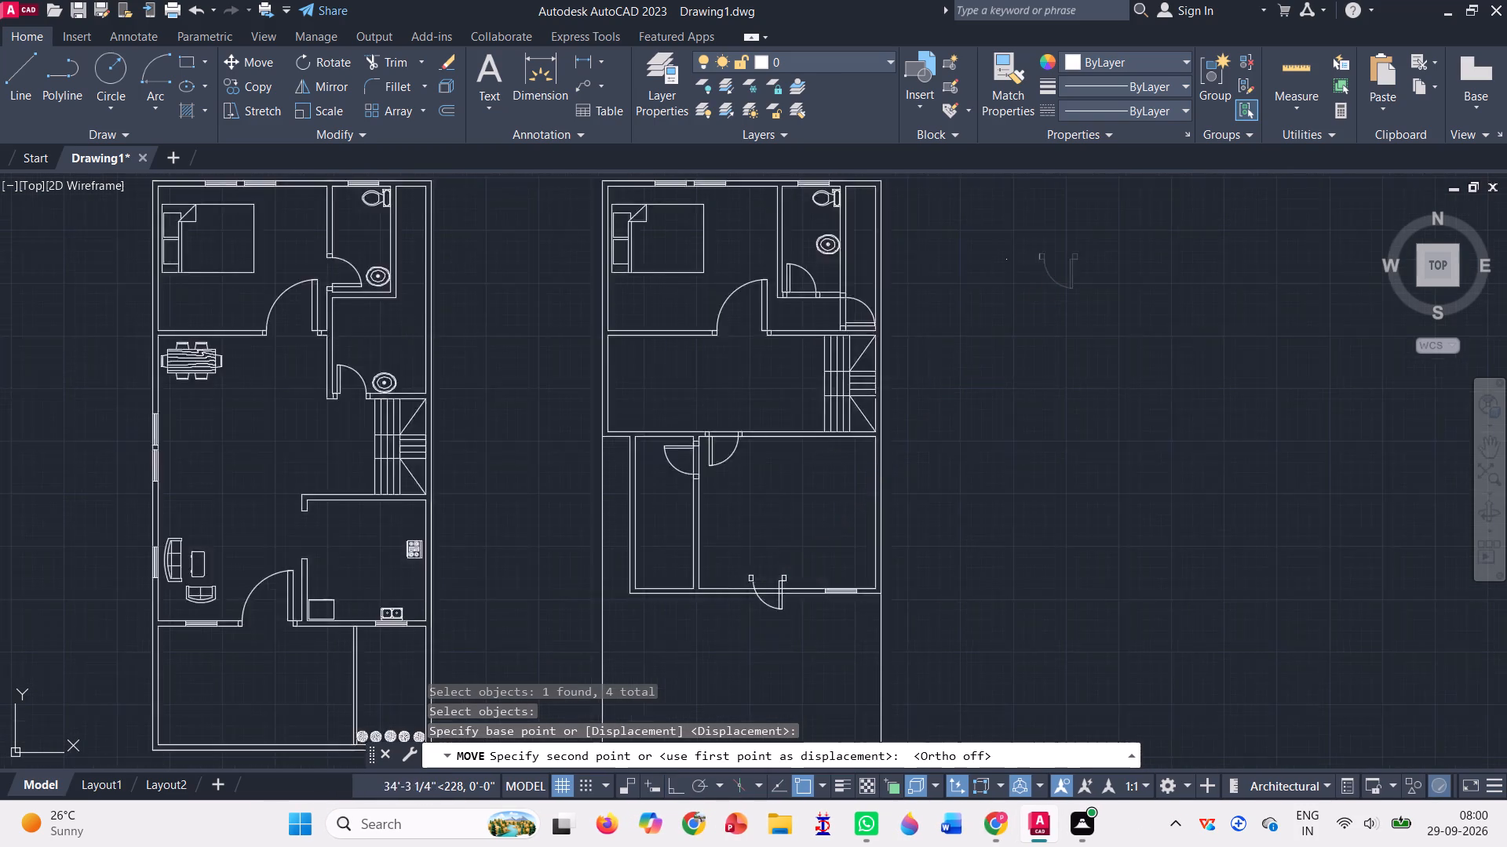
{"action": "scroll", "coordinate": [786, 576], "scroll_direction": "up", "scroll_amount": 1}
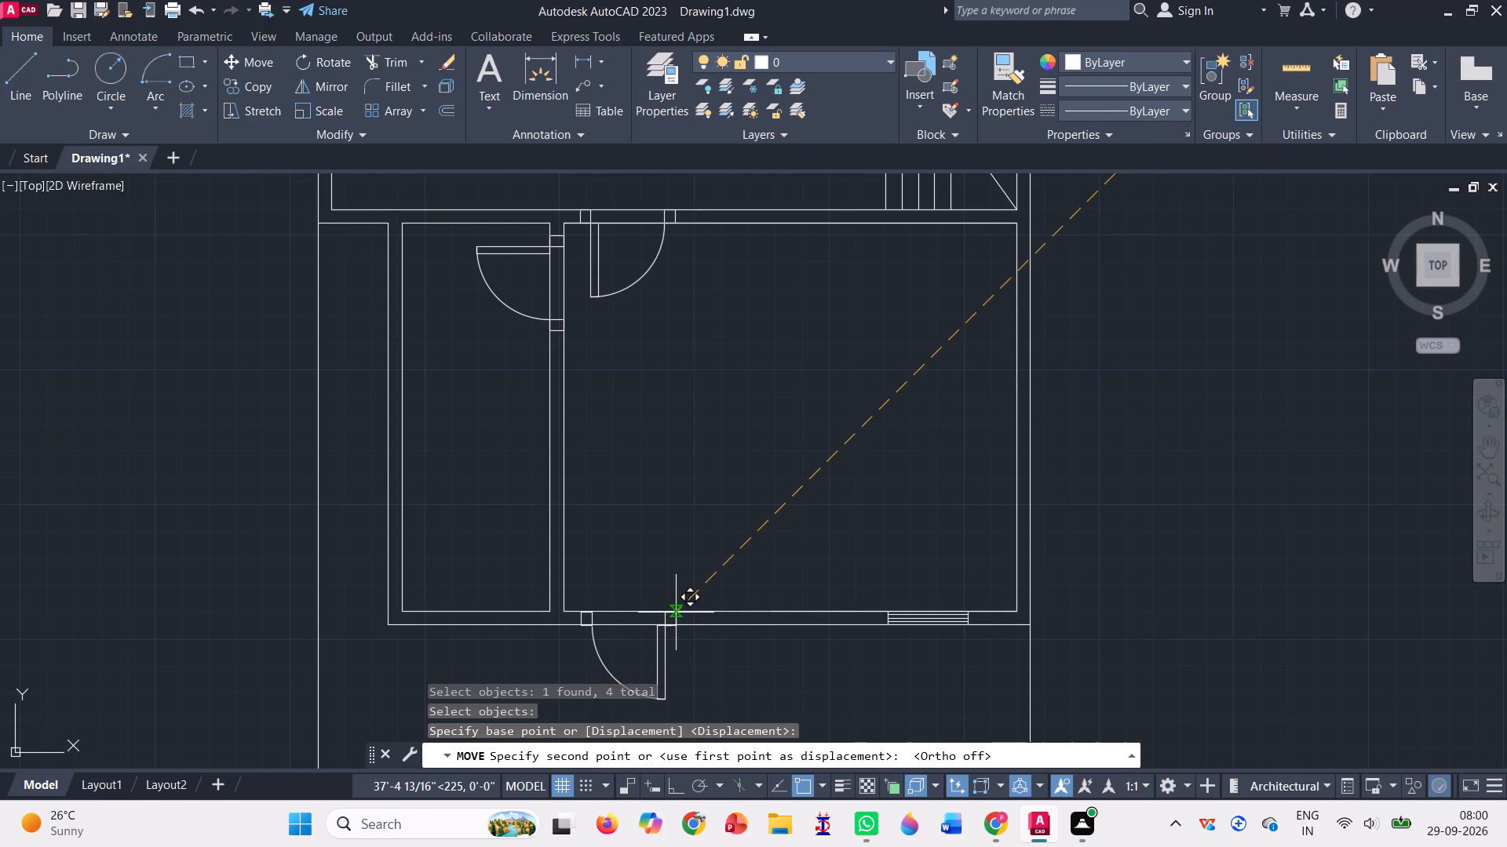
{"action": "left_click", "coordinate": [676, 613]}
Delete the leftover line fragments from the loose door east of the plan.
{"action": "scroll", "coordinate": [686, 563], "scroll_direction": "down", "scroll_amount": 4}
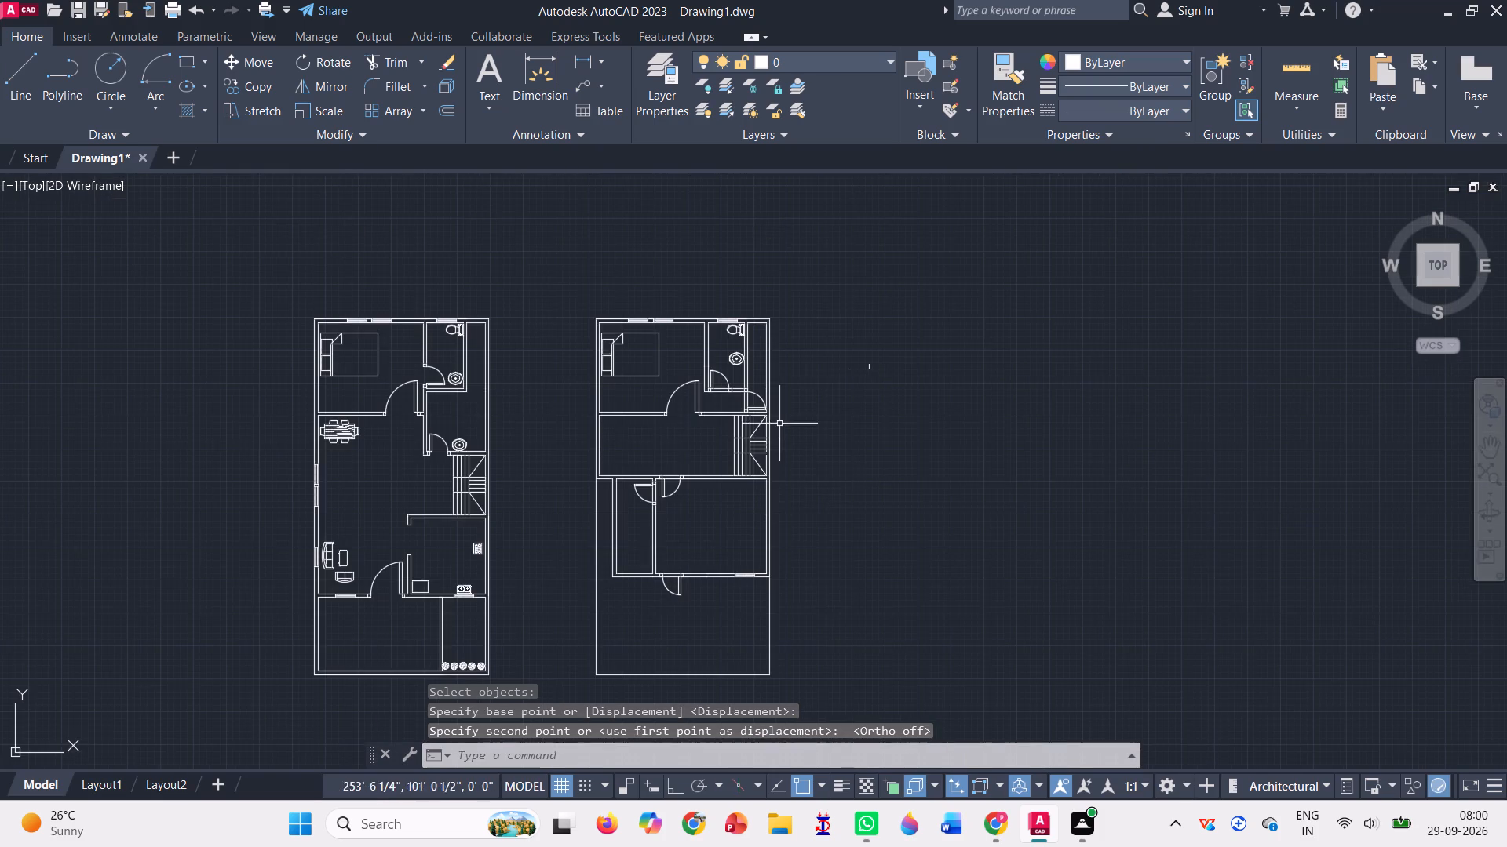
{"action": "scroll", "coordinate": [835, 373], "scroll_direction": "up", "scroll_amount": 3}
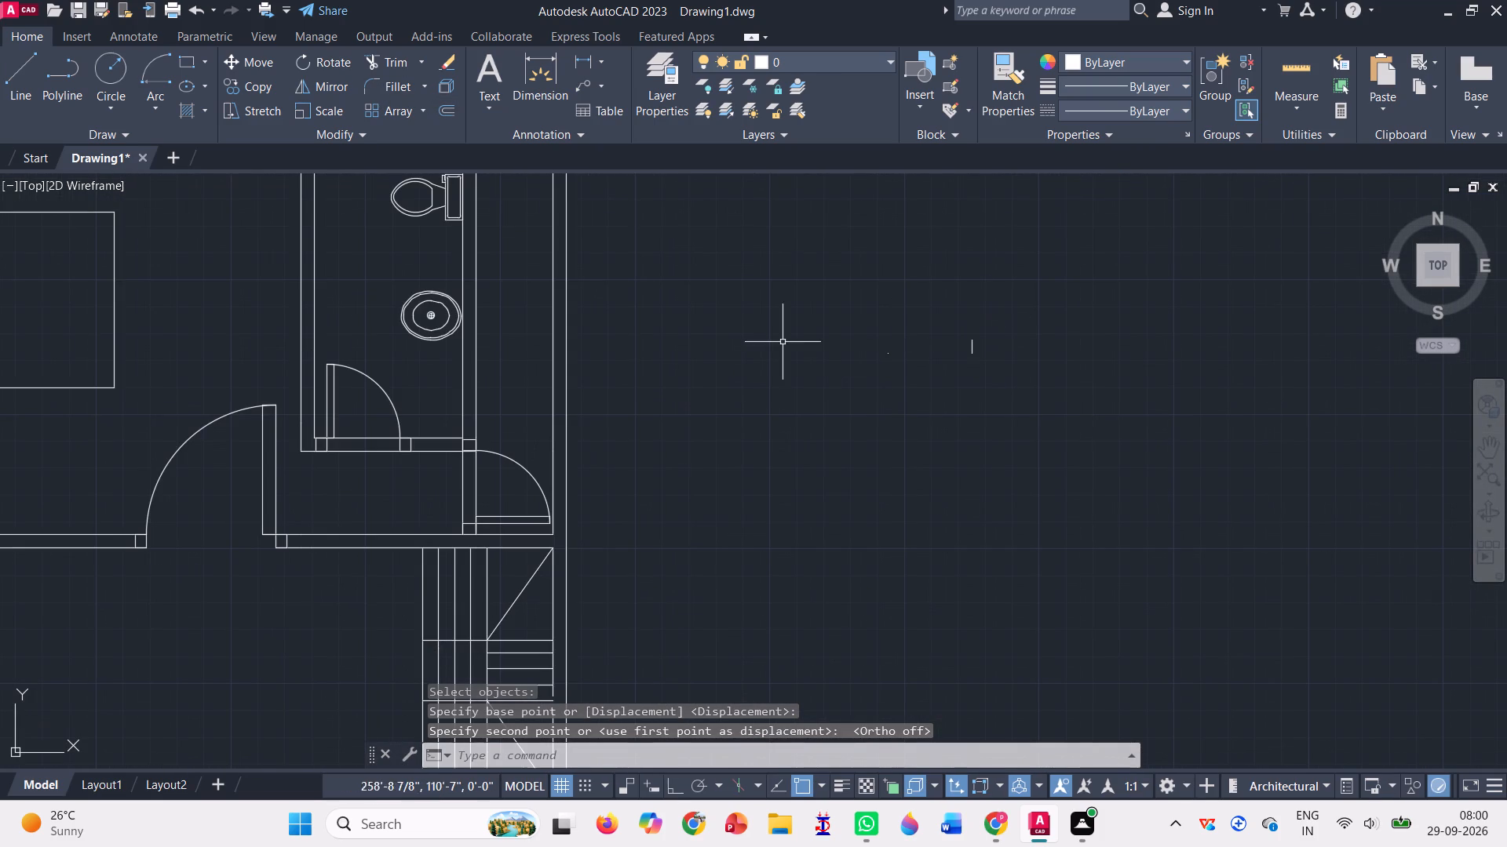
{"action": "left_click_drag", "start_coordinate": [810, 355], "coordinate": [923, 428]}
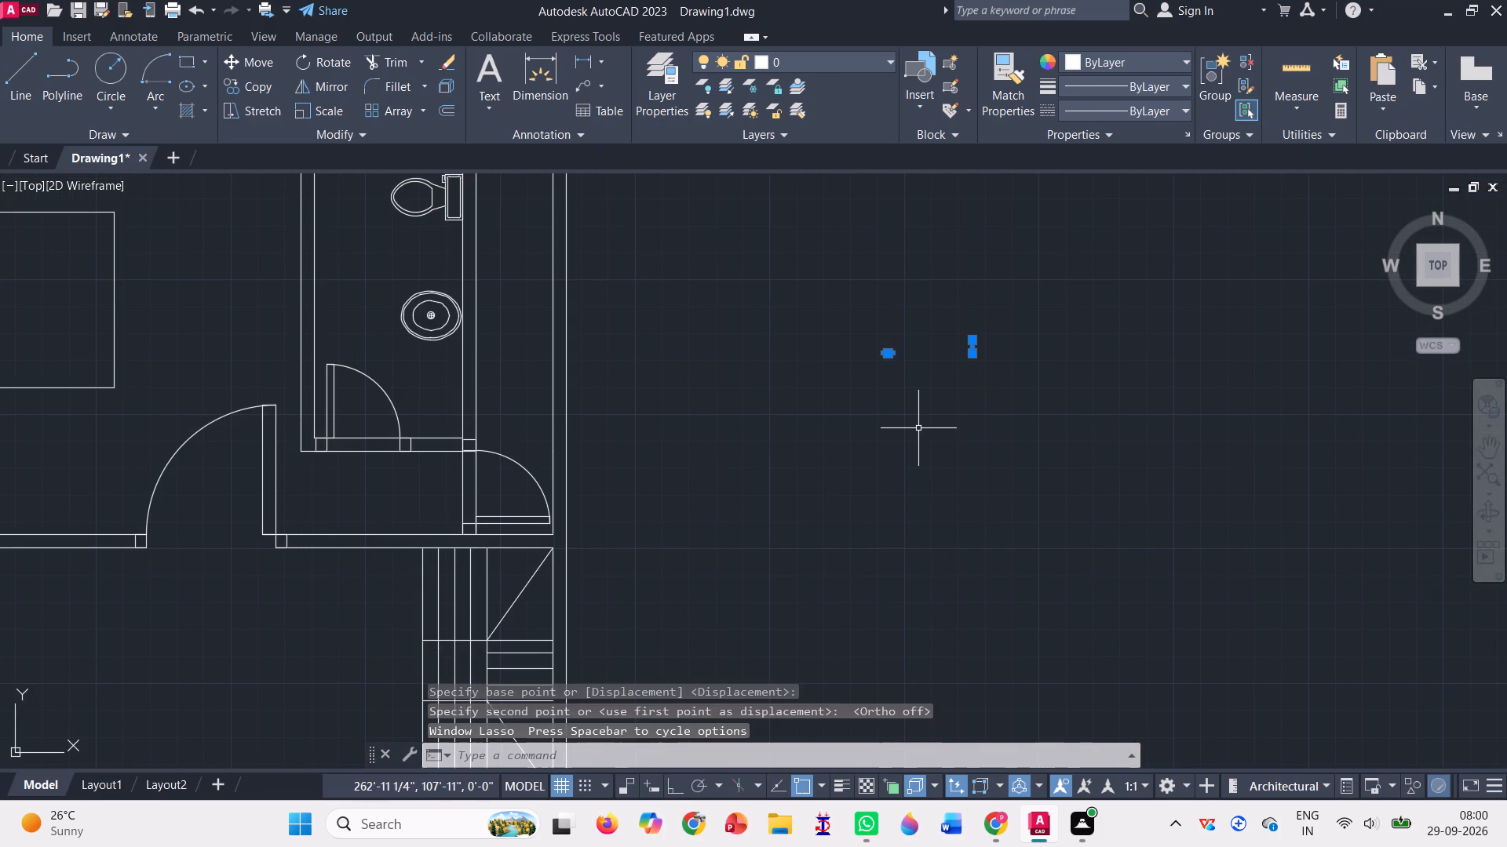
{"action": "key", "text": "Delete"}
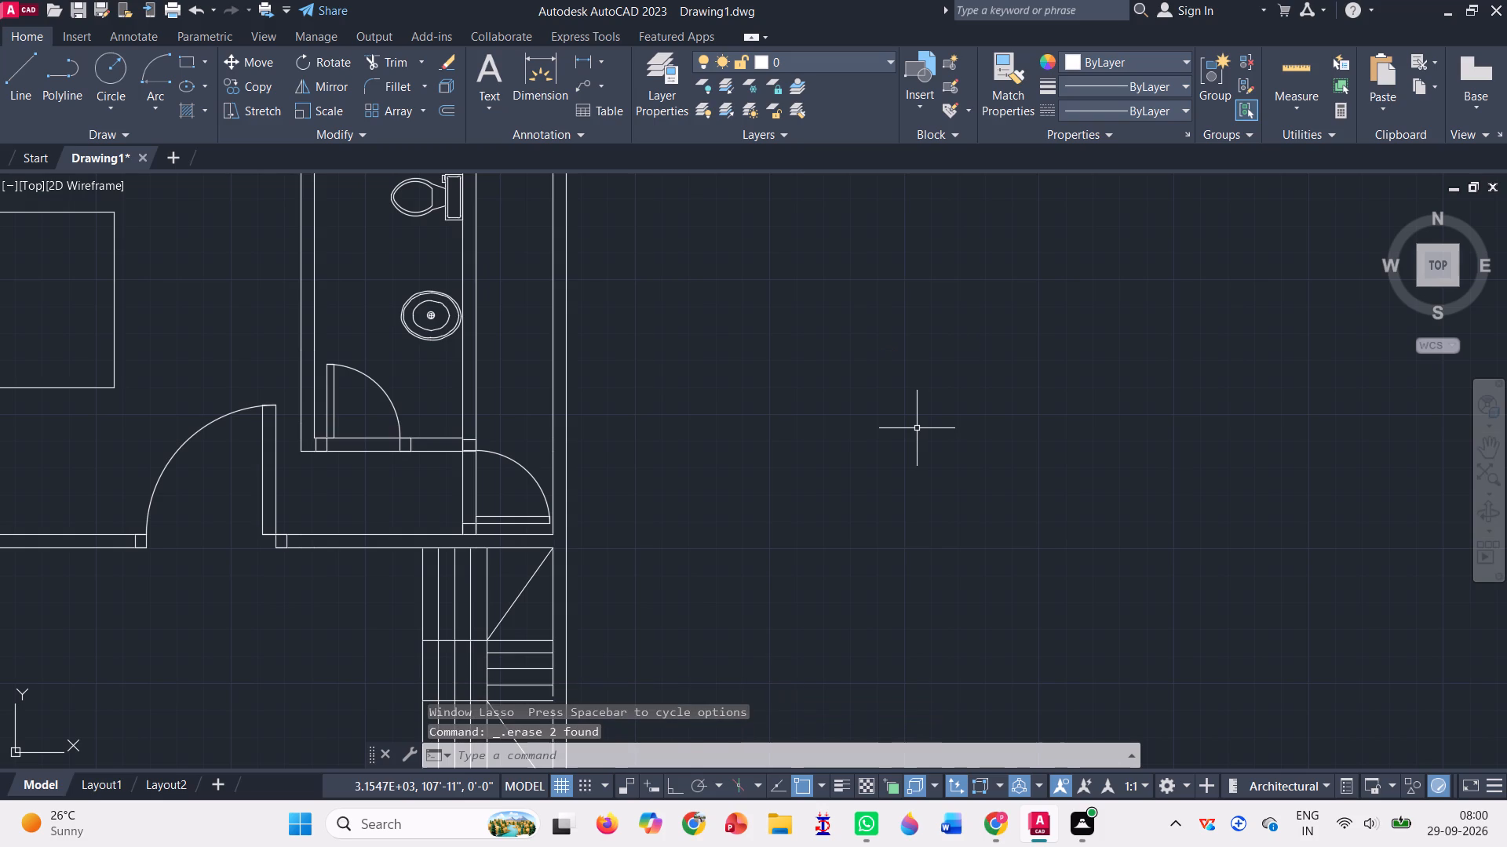
Trim the wall lines across the bathroom door opening and the adjacent door opening north of the stairs.
{"action": "scroll", "coordinate": [917, 428], "scroll_direction": "down", "scroll_amount": 1}
{"action": "left_click", "coordinate": [395, 61]}
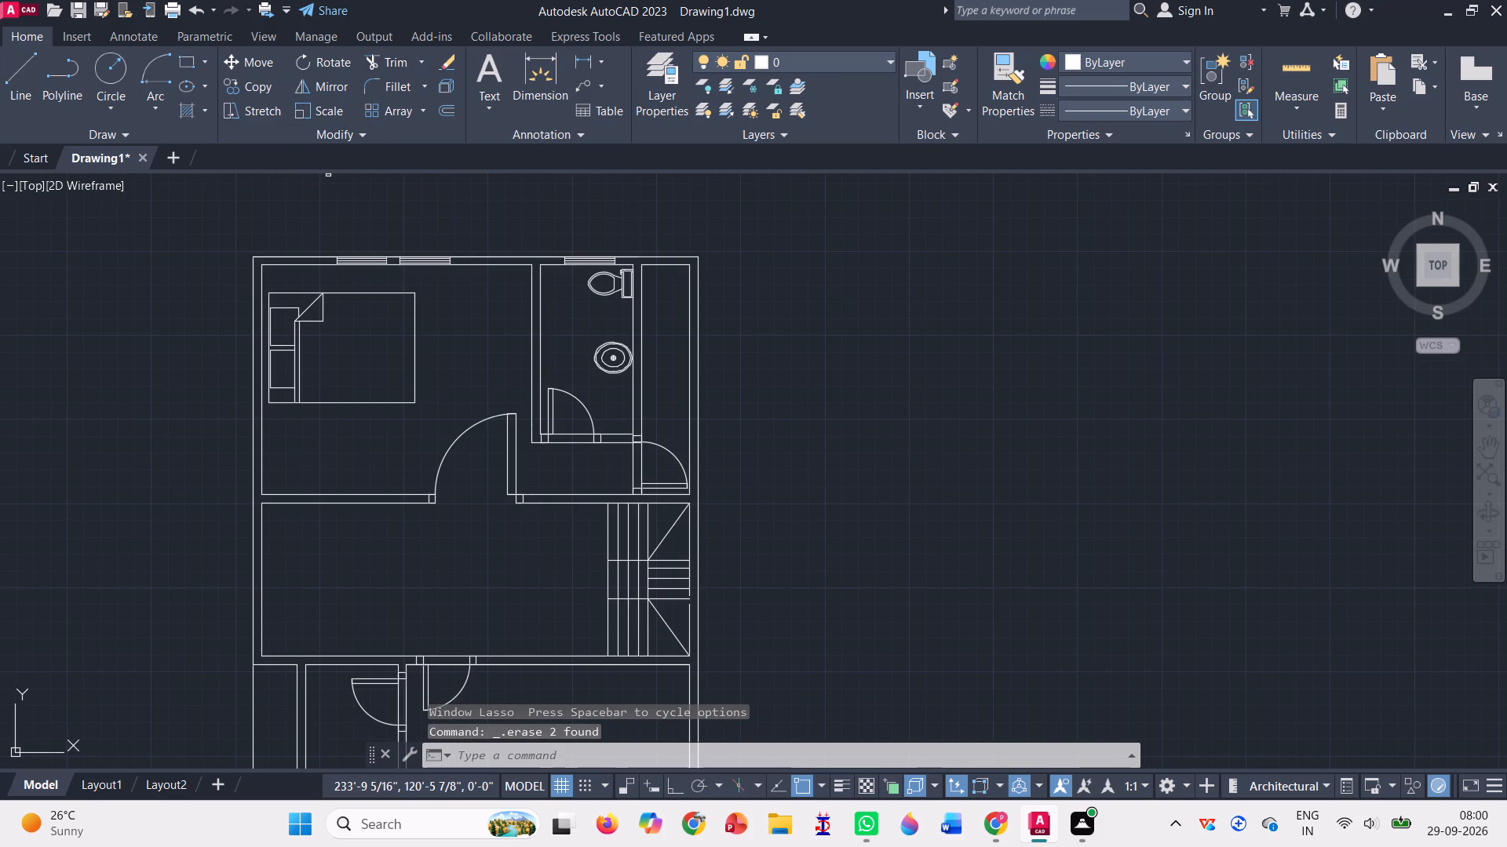
{"action": "left_click", "coordinate": [575, 416]}
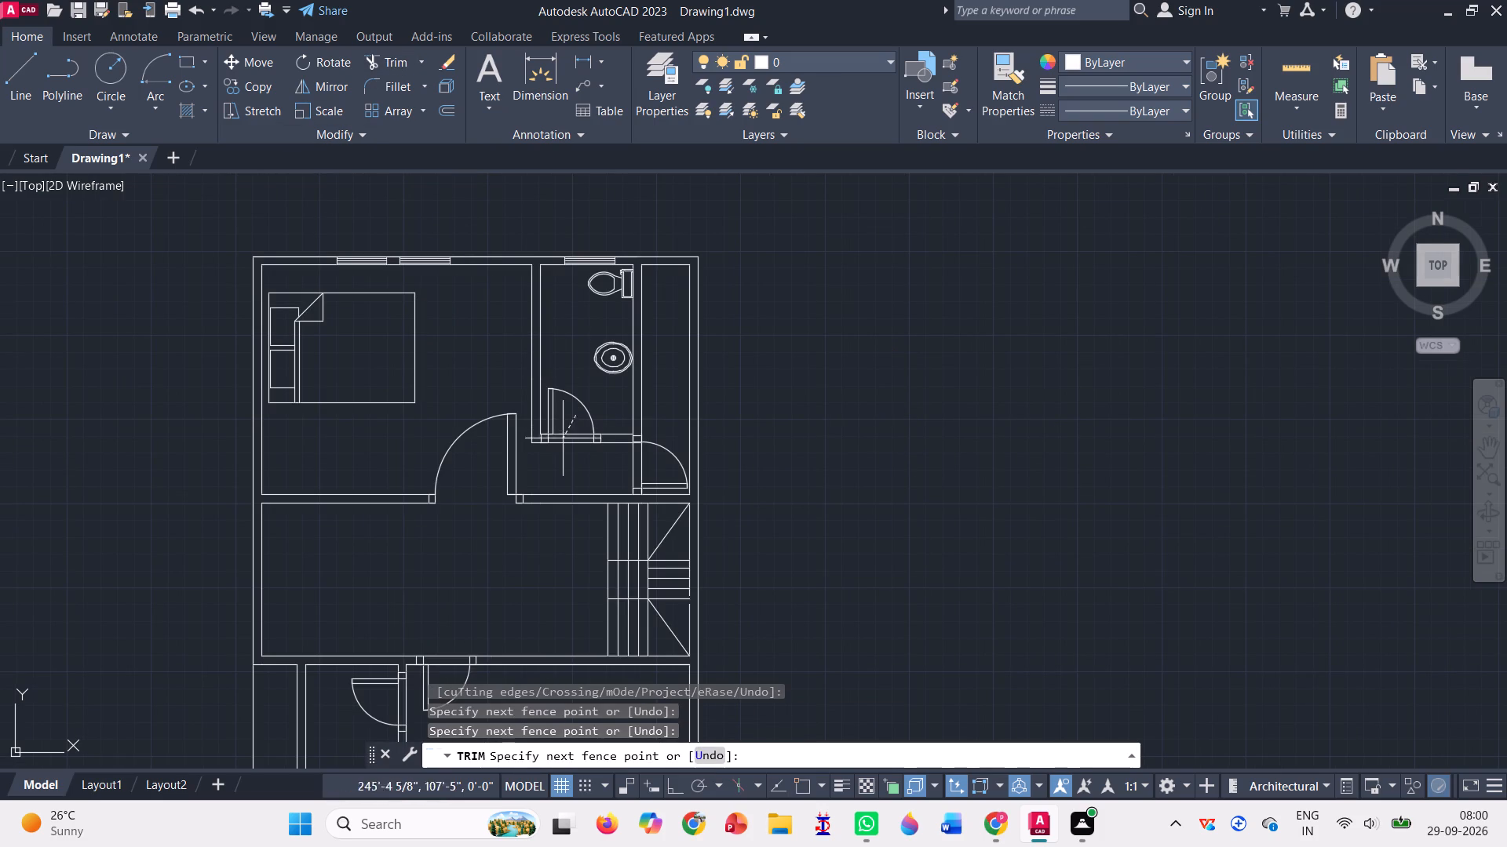
{"action": "left_click", "coordinate": [568, 465]}
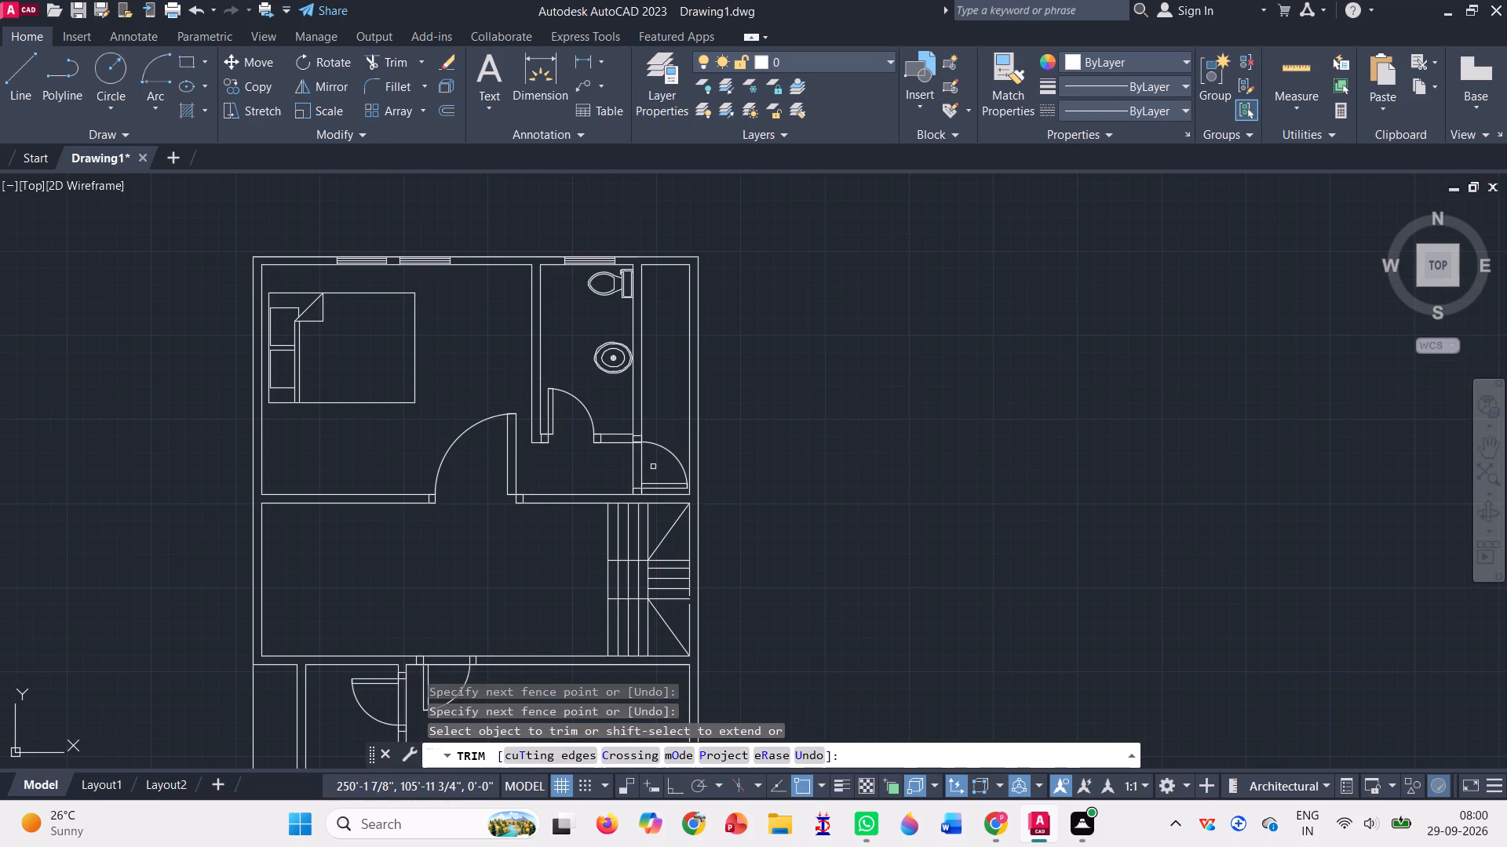
{"action": "left_click", "coordinate": [653, 467]}
{"action": "left_click", "coordinate": [590, 463]}
Trim the wall lines across the door openings in the large room's north wall and west partition.
{"action": "scroll", "coordinate": [586, 463], "scroll_direction": "down", "scroll_amount": 2}
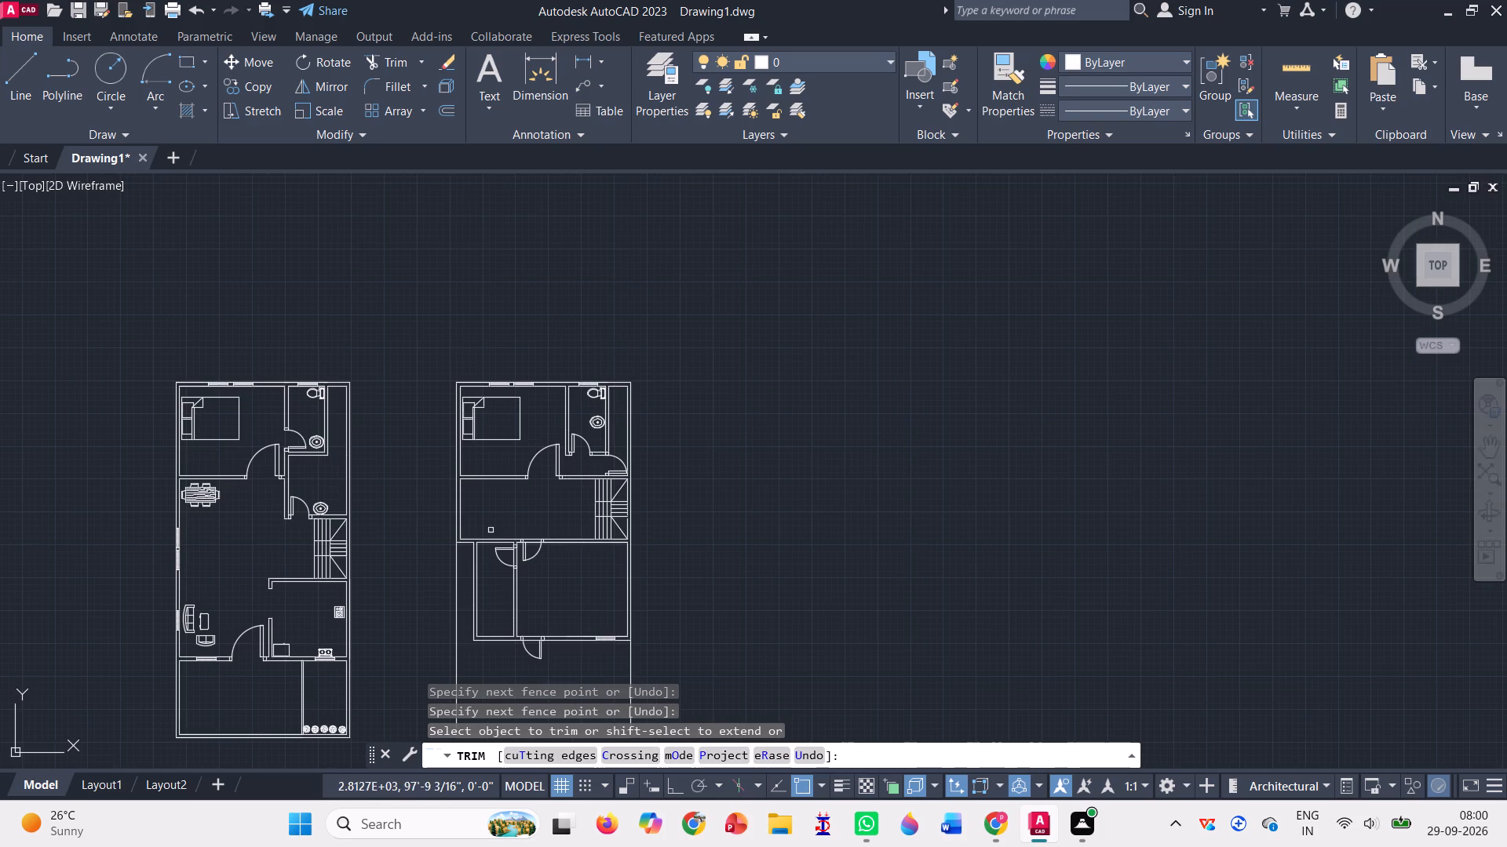
{"action": "scroll", "coordinate": [538, 554], "scroll_direction": "up", "scroll_amount": 3}
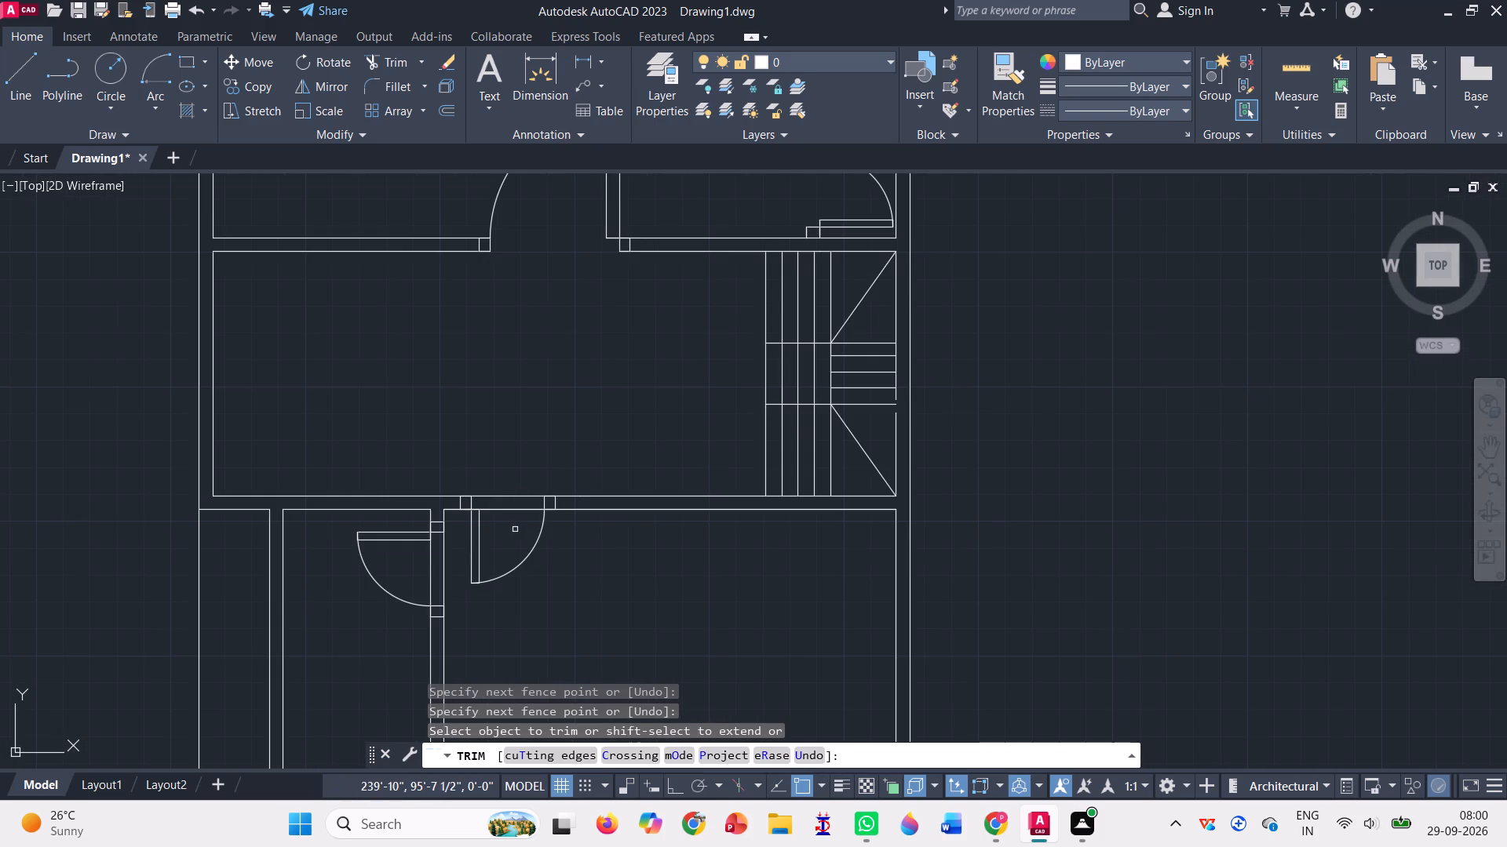
{"action": "left_click", "coordinate": [515, 529]}
{"action": "left_click", "coordinate": [519, 440]}
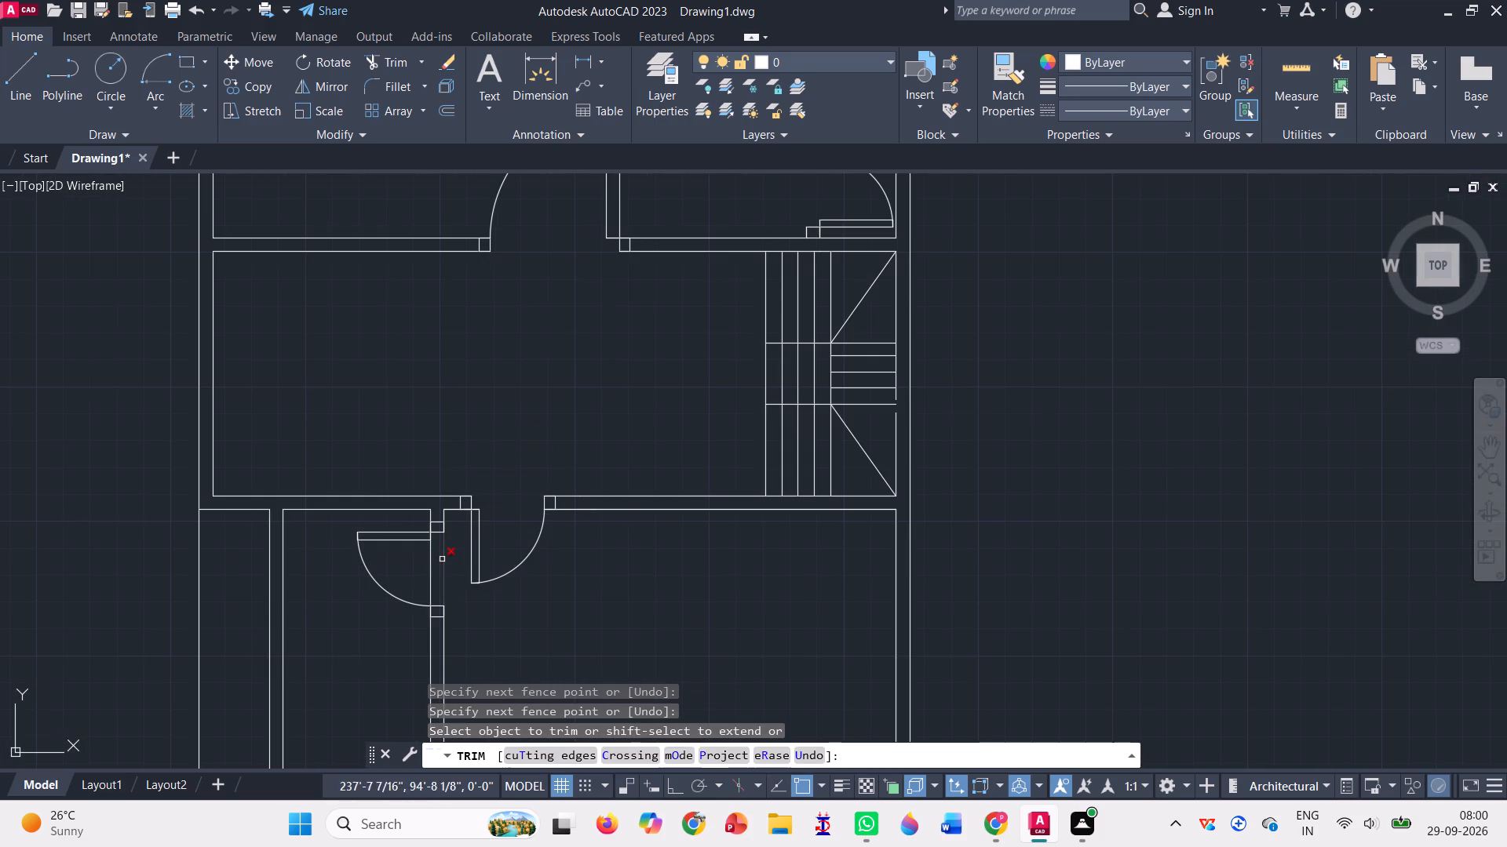
{"action": "left_click", "coordinate": [457, 561]}
{"action": "left_click", "coordinate": [421, 556]}
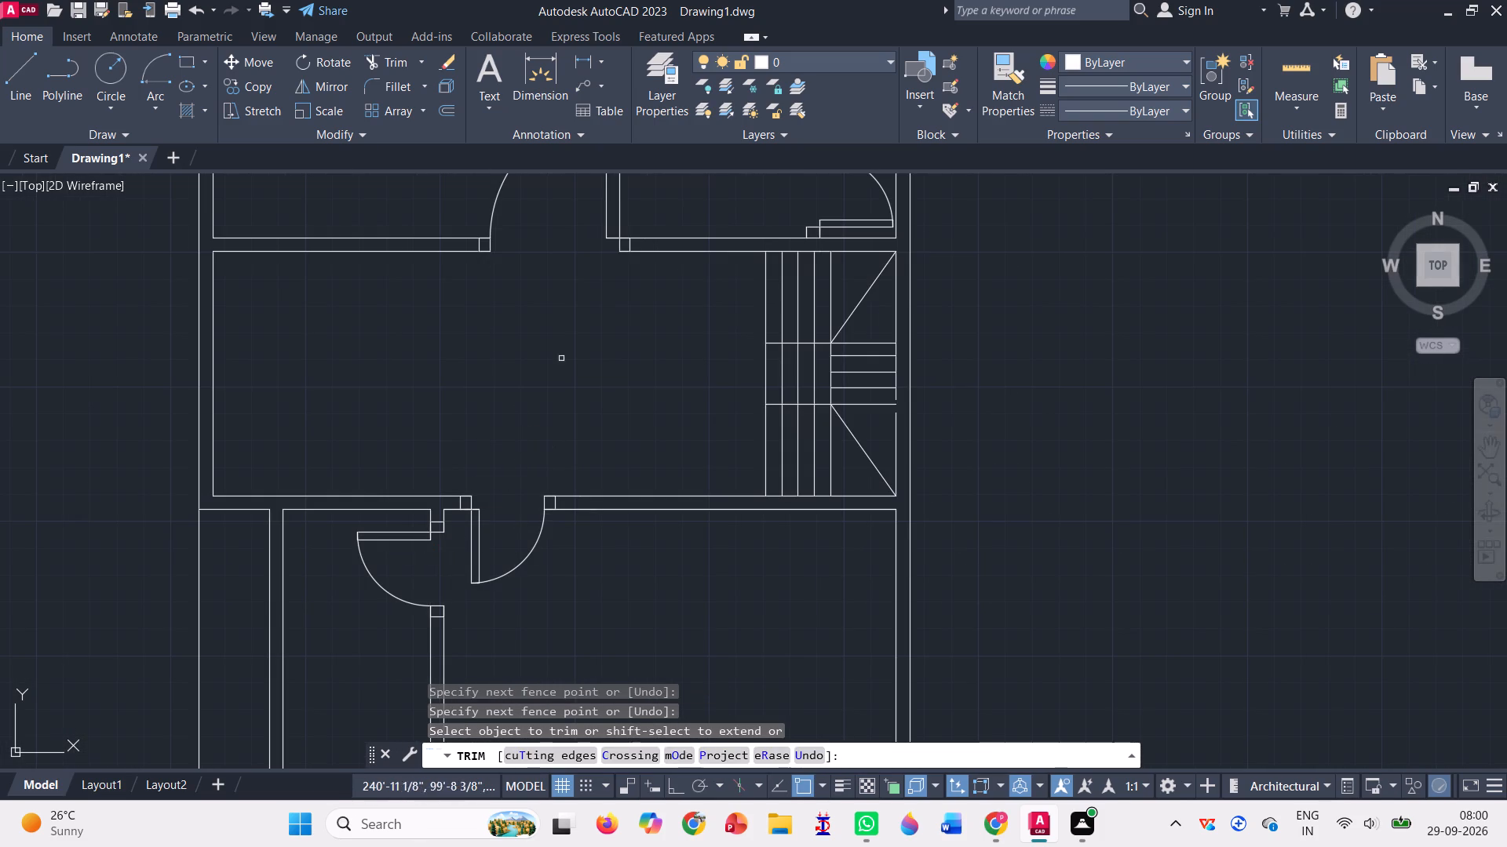
Trim the wall lines across the door opening in the large room's south wall.
{"action": "scroll", "coordinate": [553, 356], "scroll_direction": "down", "scroll_amount": 2}
{"action": "scroll", "coordinate": [549, 587], "scroll_direction": "up", "scroll_amount": 2}
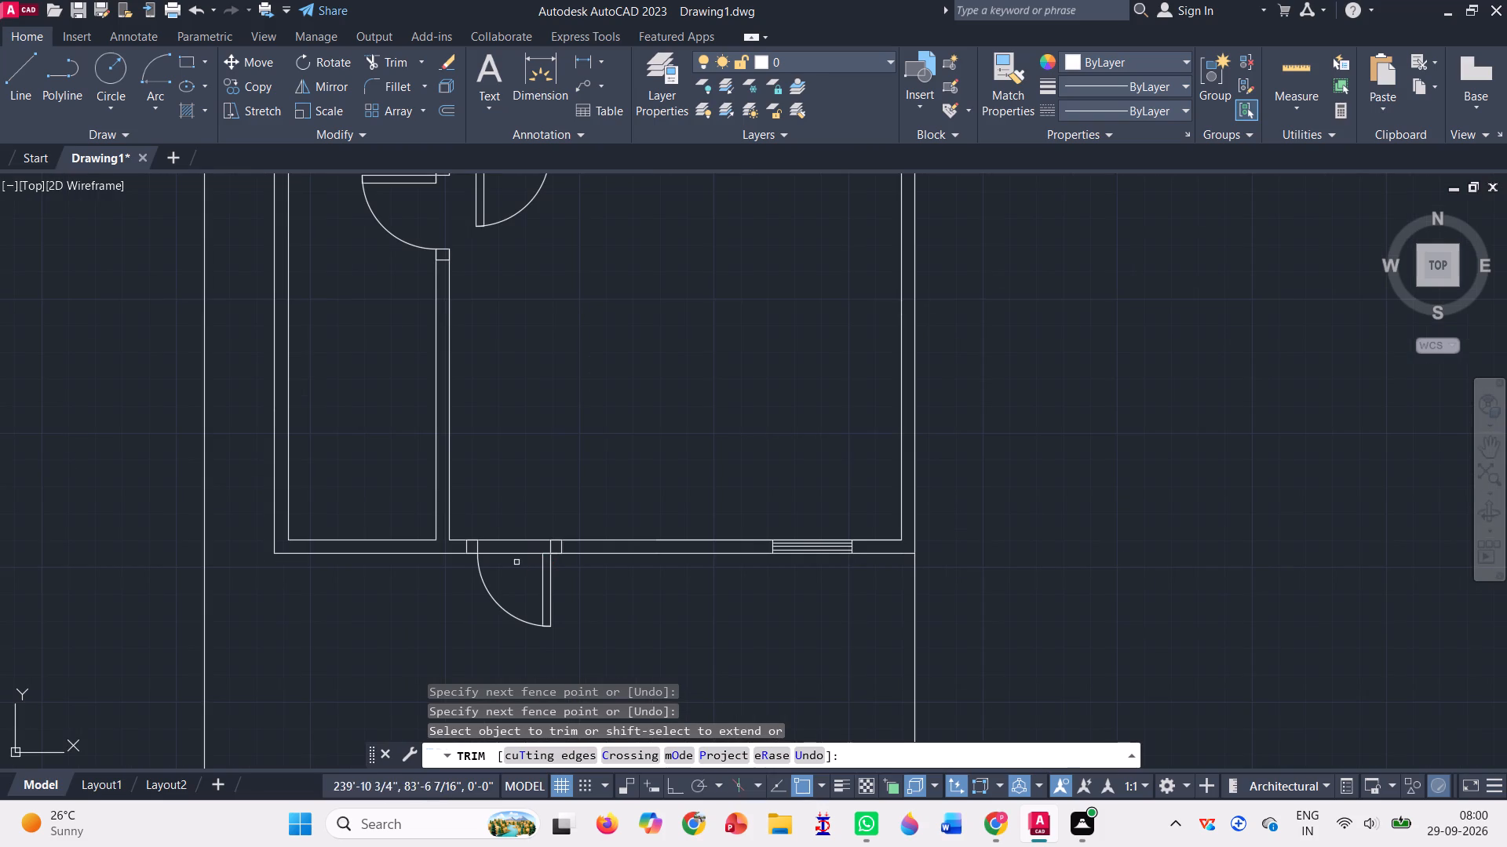
{"action": "left_click", "coordinate": [514, 565]}
{"action": "left_click", "coordinate": [518, 512]}
Trim the vertical stair lines west of the central treads, between the two horizontal lines separating the flights.
{"action": "scroll", "coordinate": [520, 506], "scroll_direction": "down", "scroll_amount": 1}
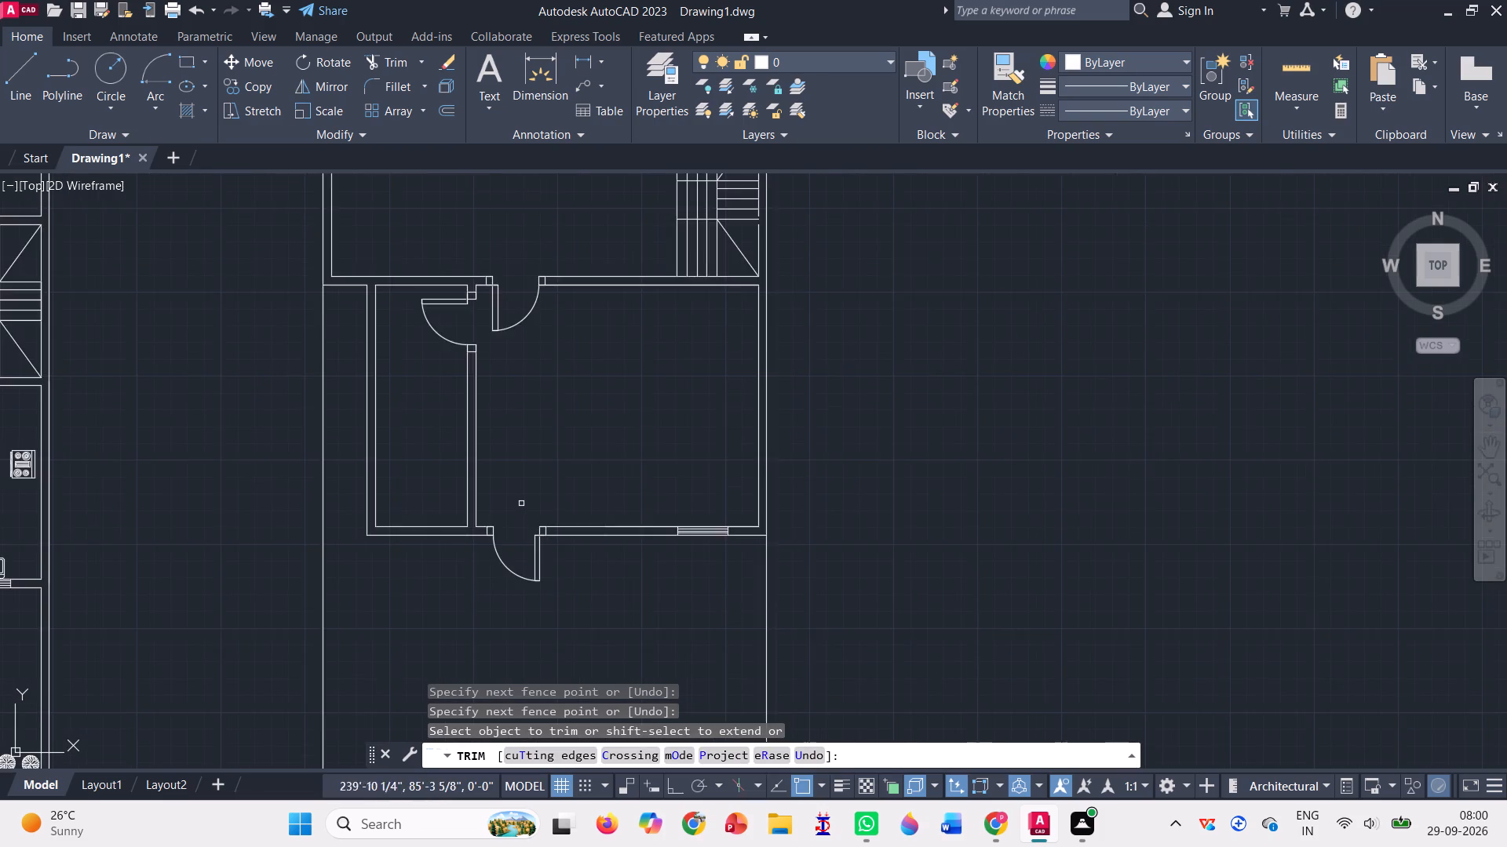
{"action": "scroll", "coordinate": [521, 503], "scroll_direction": "down", "scroll_amount": 2}
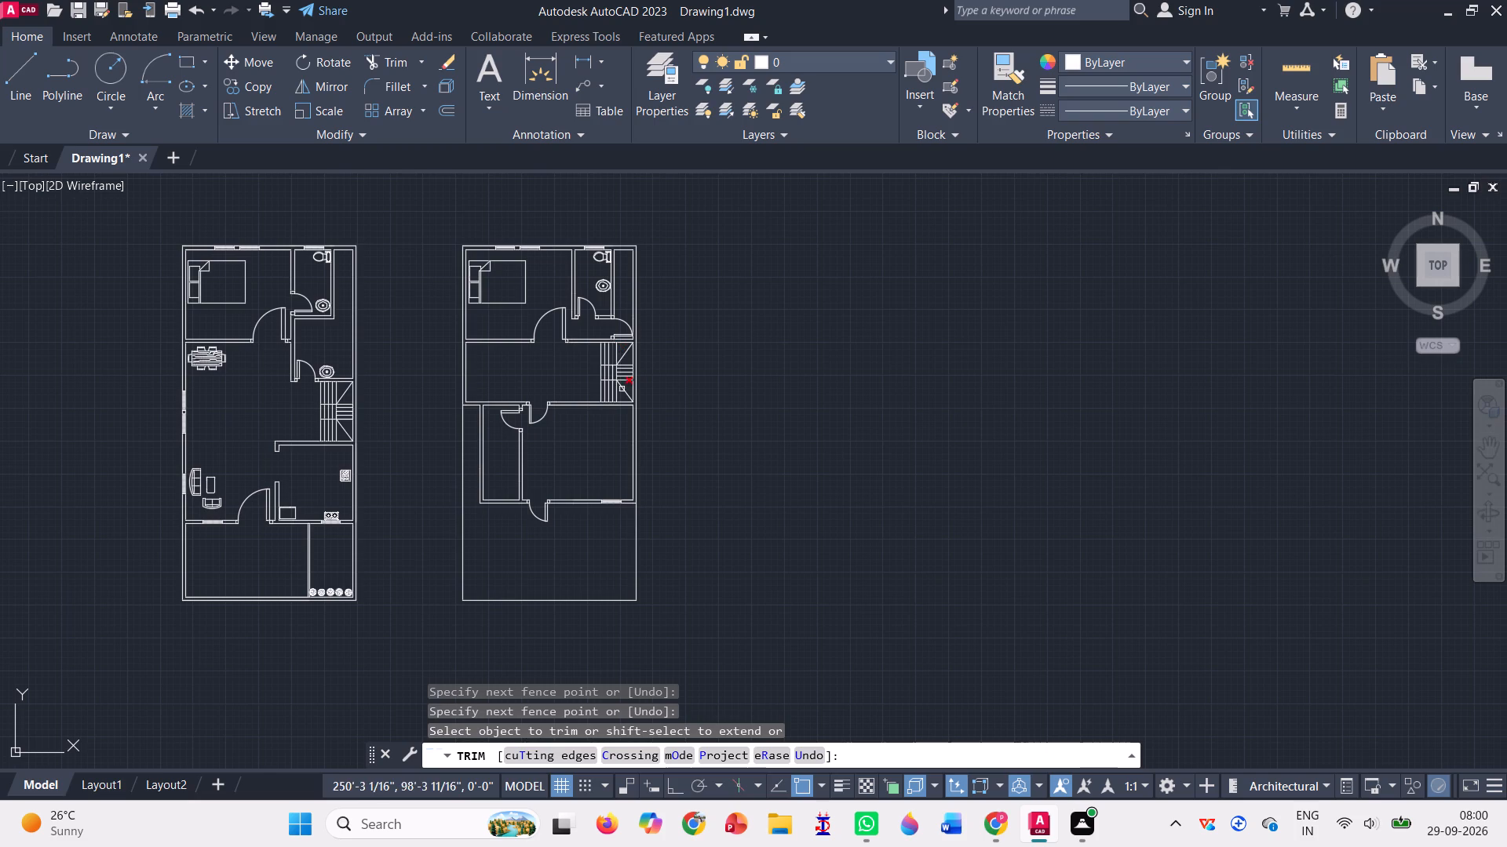
{"action": "scroll", "coordinate": [607, 367], "scroll_direction": "up", "scroll_amount": 5}
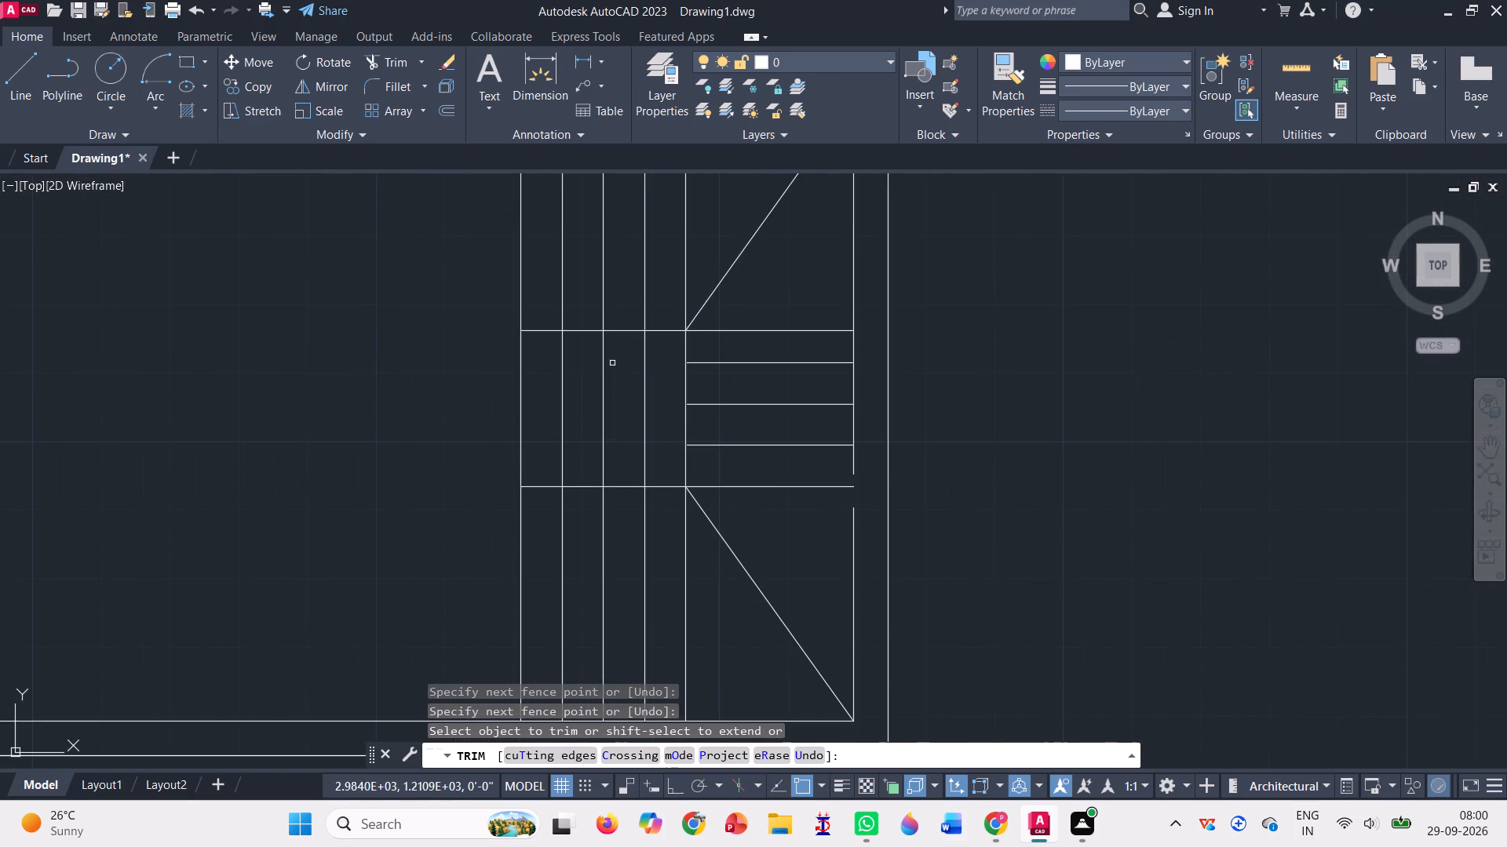
{"action": "left_click", "coordinate": [655, 385]}
{"action": "left_click", "coordinate": [502, 381]}
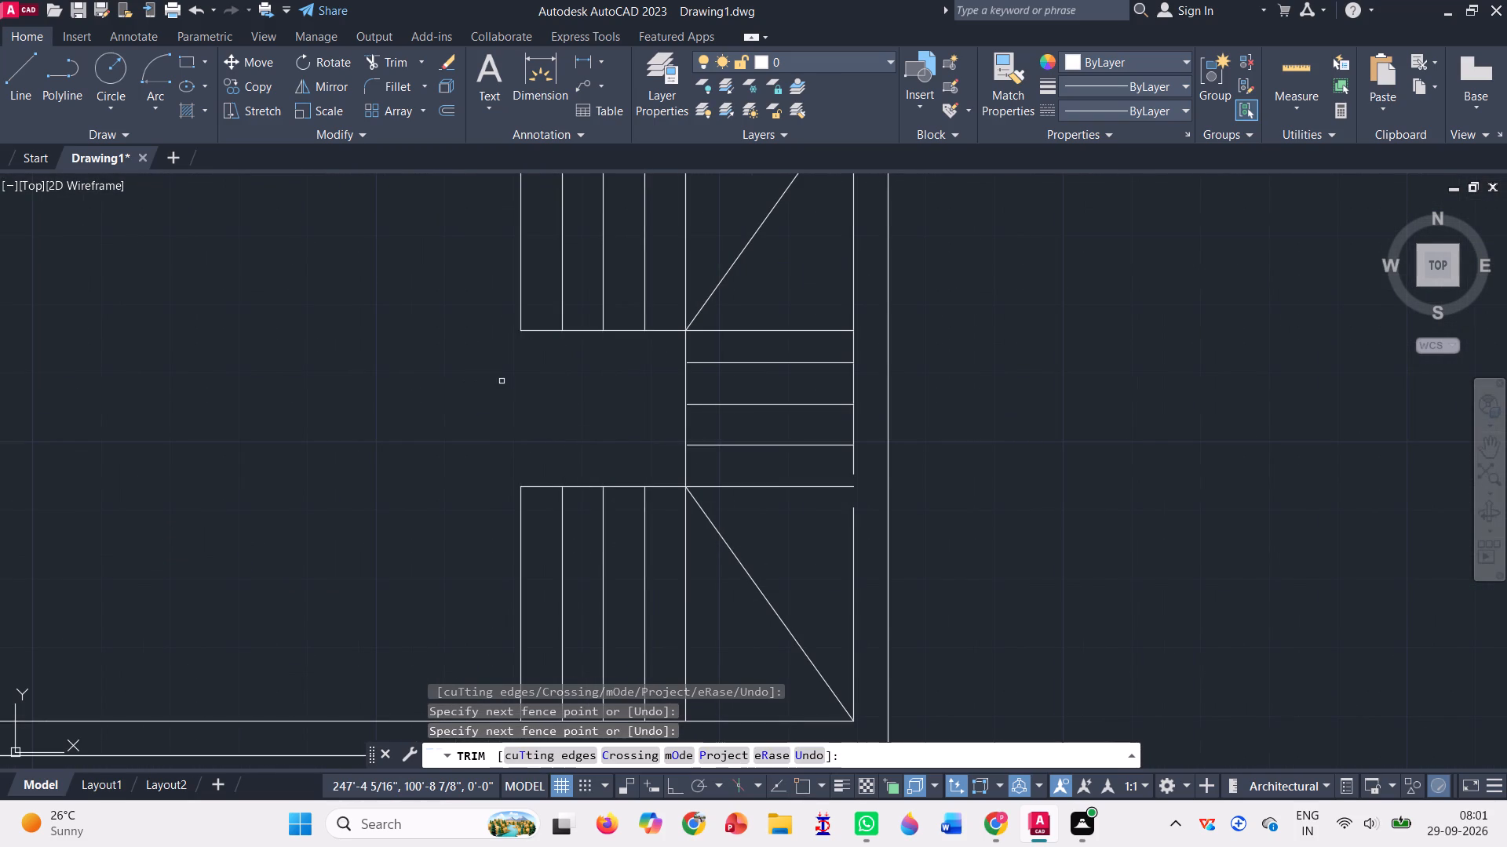
Copy the bed from the second plan's north bedroom to the empty area east of the plan.
{"action": "scroll", "coordinate": [502, 381], "scroll_direction": "down", "scroll_amount": 2}
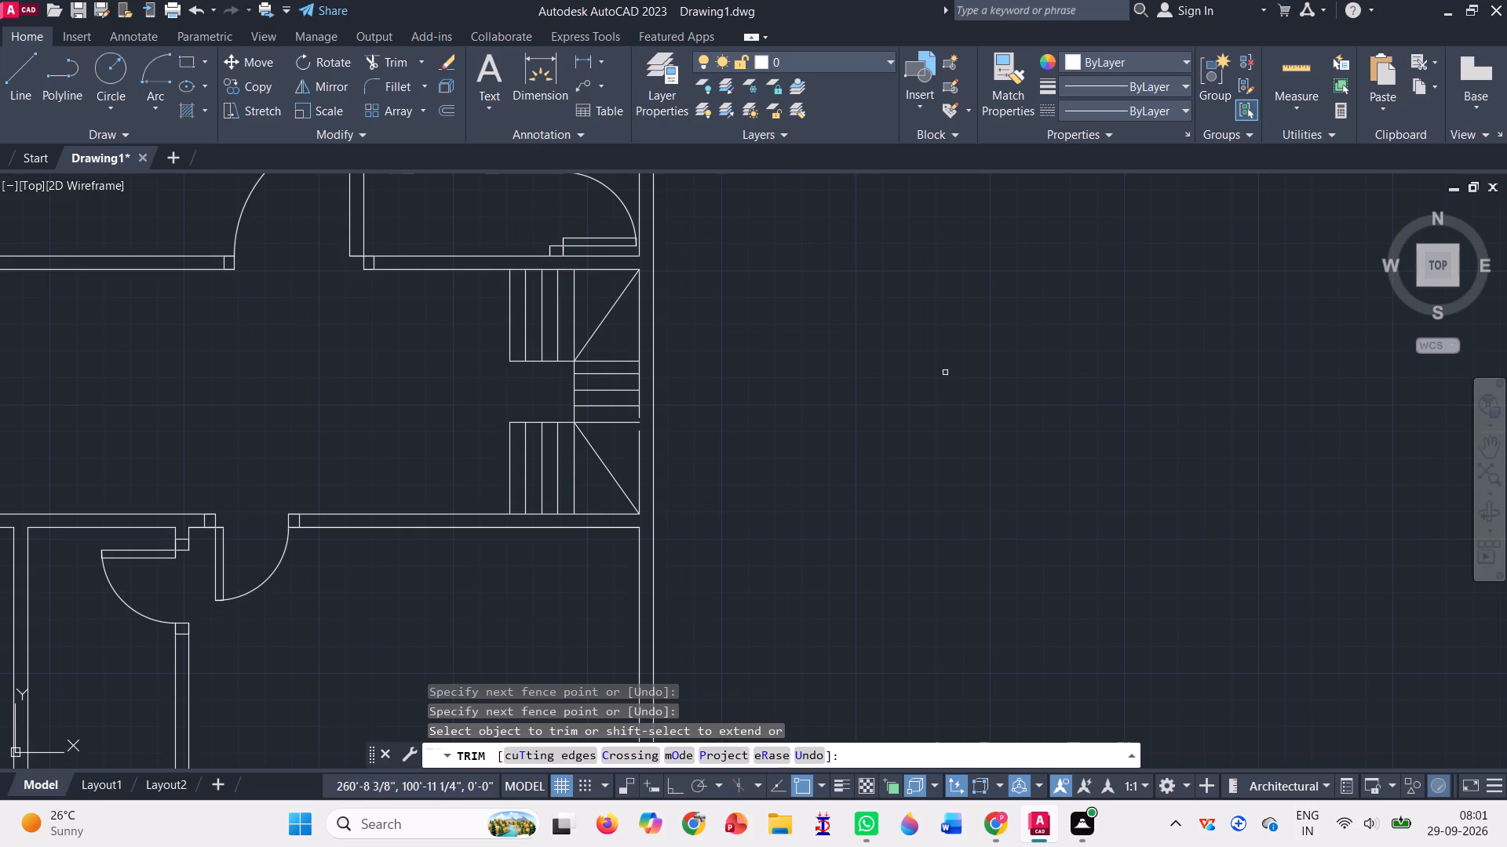
{"action": "scroll", "coordinate": [945, 373], "scroll_direction": "down", "scroll_amount": 2}
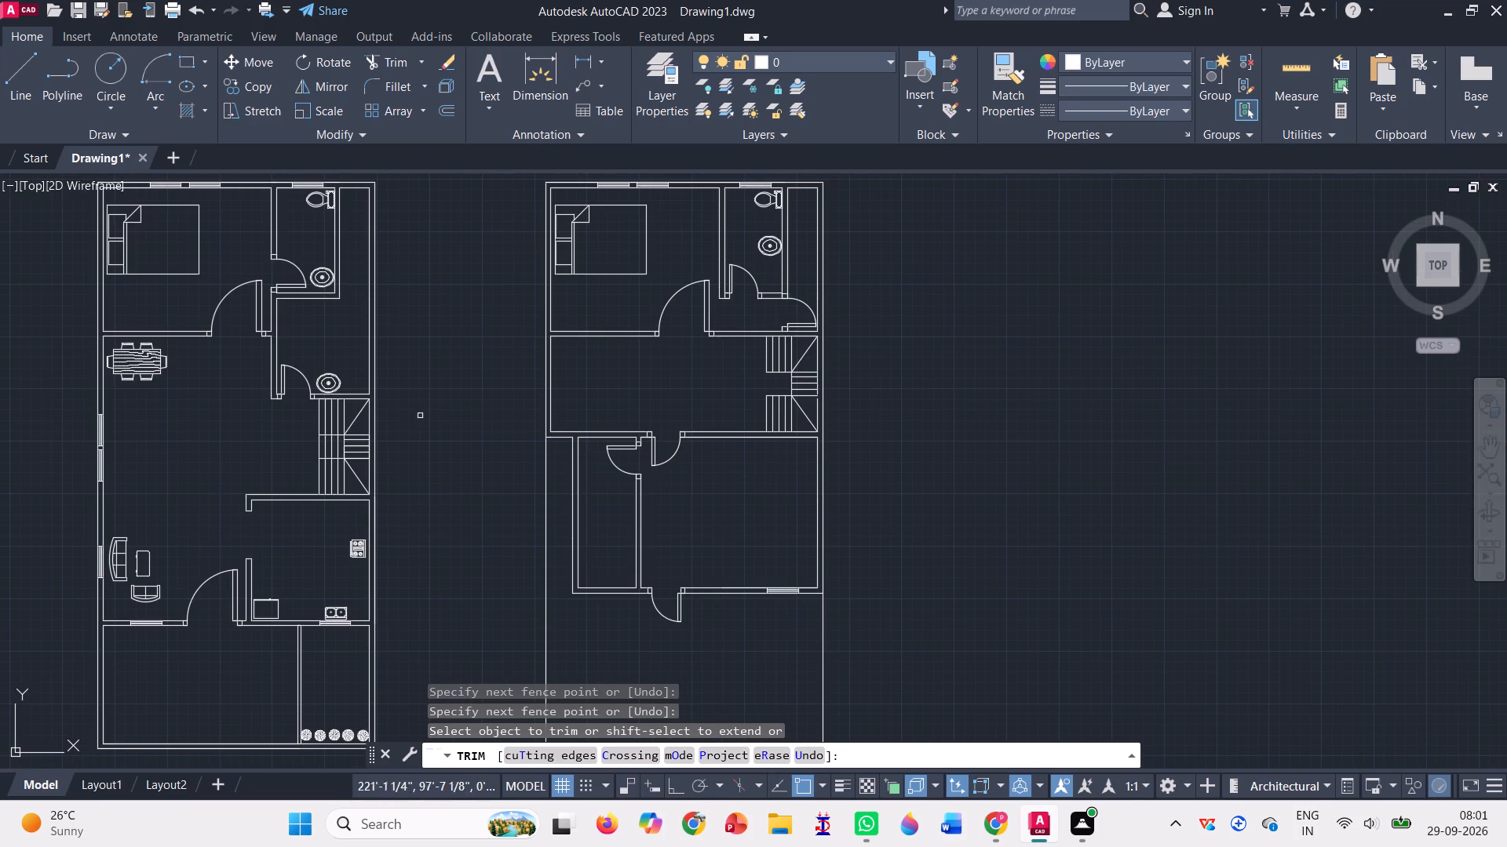
{"action": "double_click", "coordinate": [254, 82]}
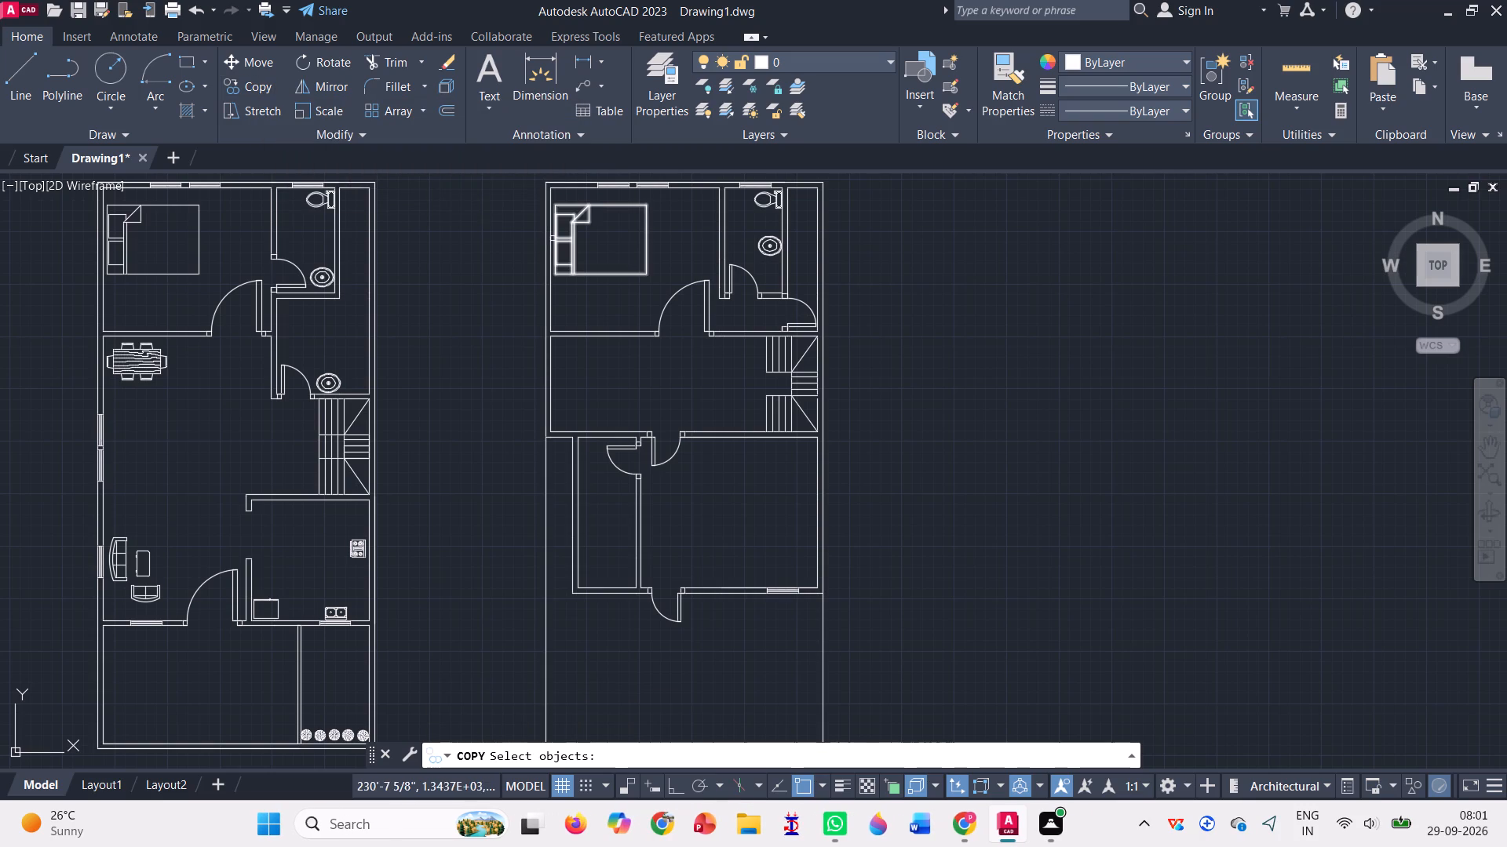
{"action": "left_click", "coordinate": [567, 239]}
{"action": "key", "text": "Return"}
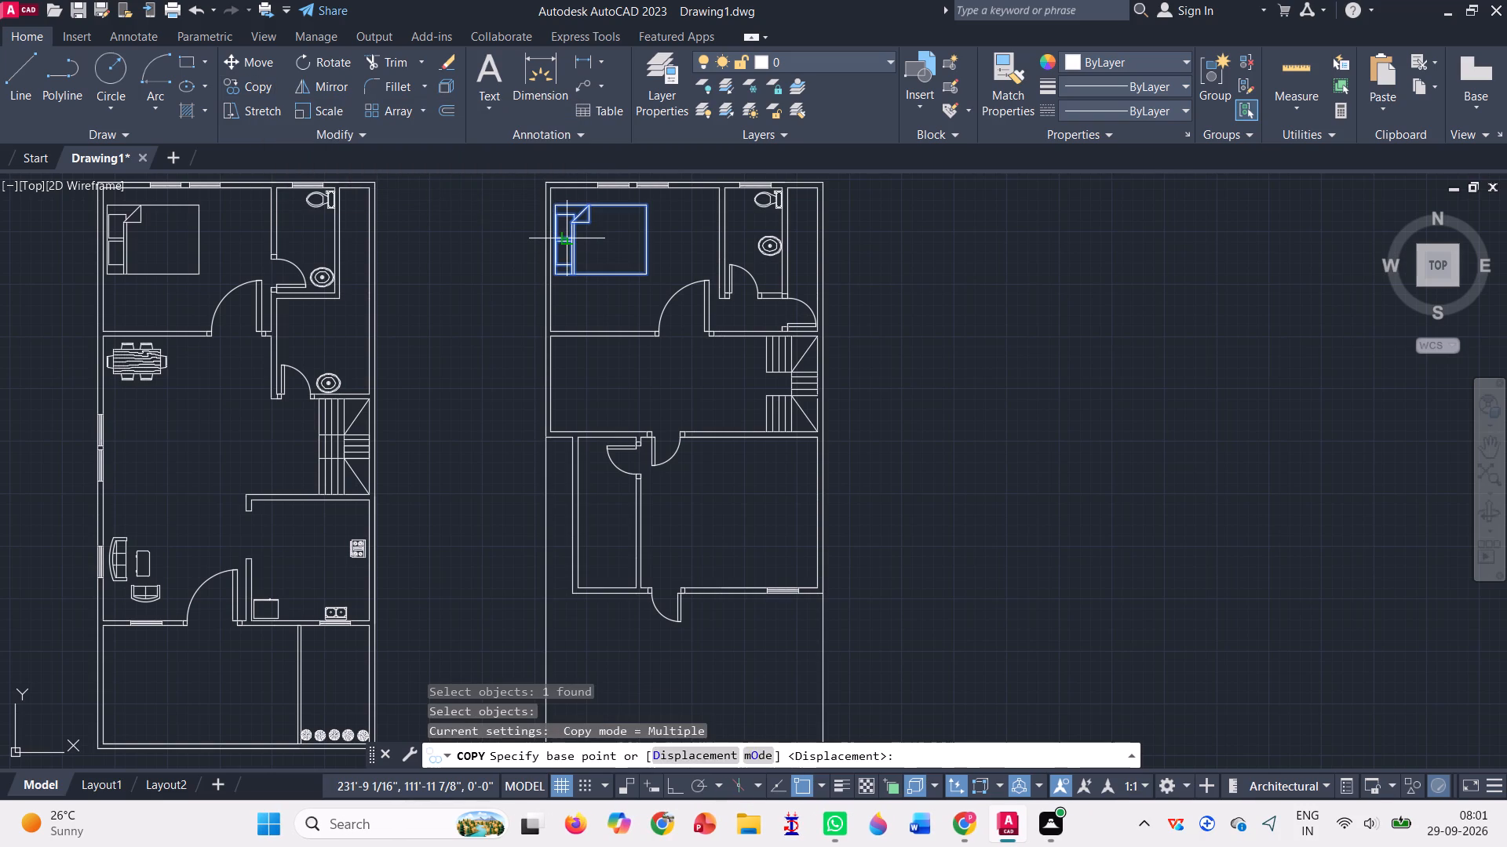
{"action": "left_click", "coordinate": [567, 239]}
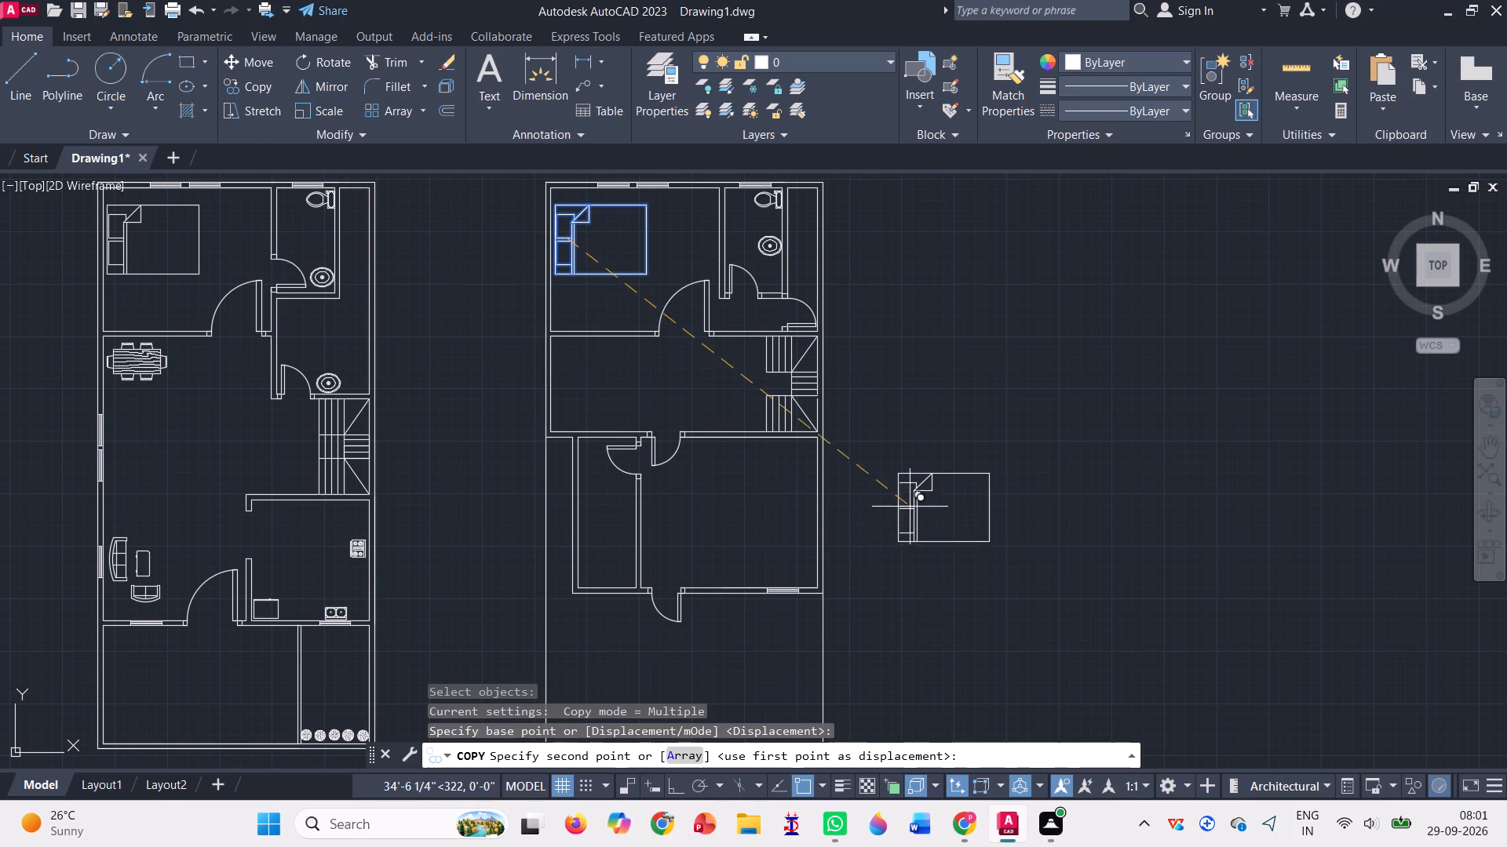
{"action": "left_click", "coordinate": [913, 504]}
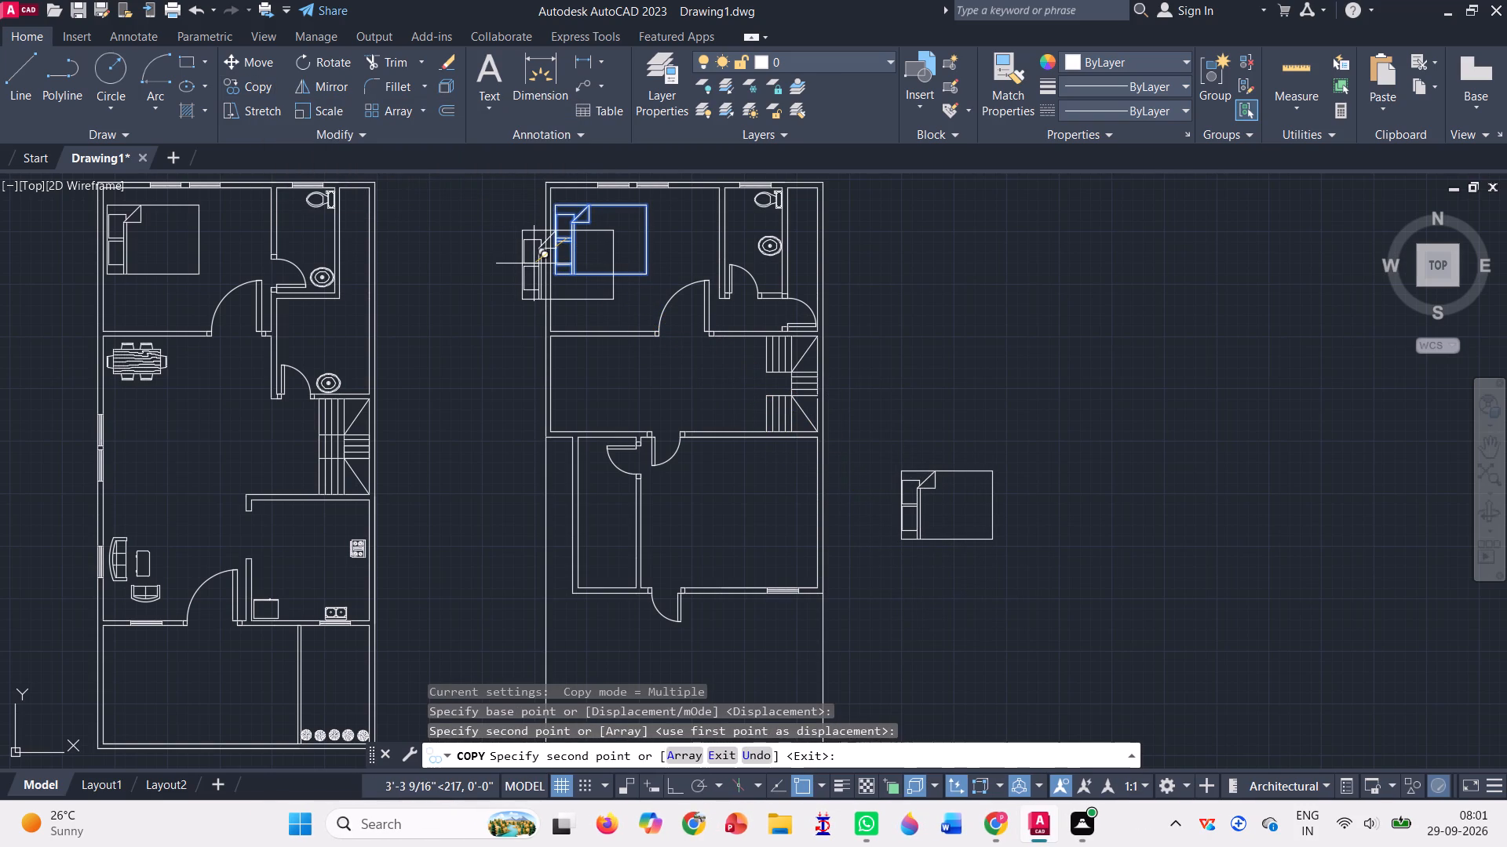
{"action": "key", "text": "Return"}
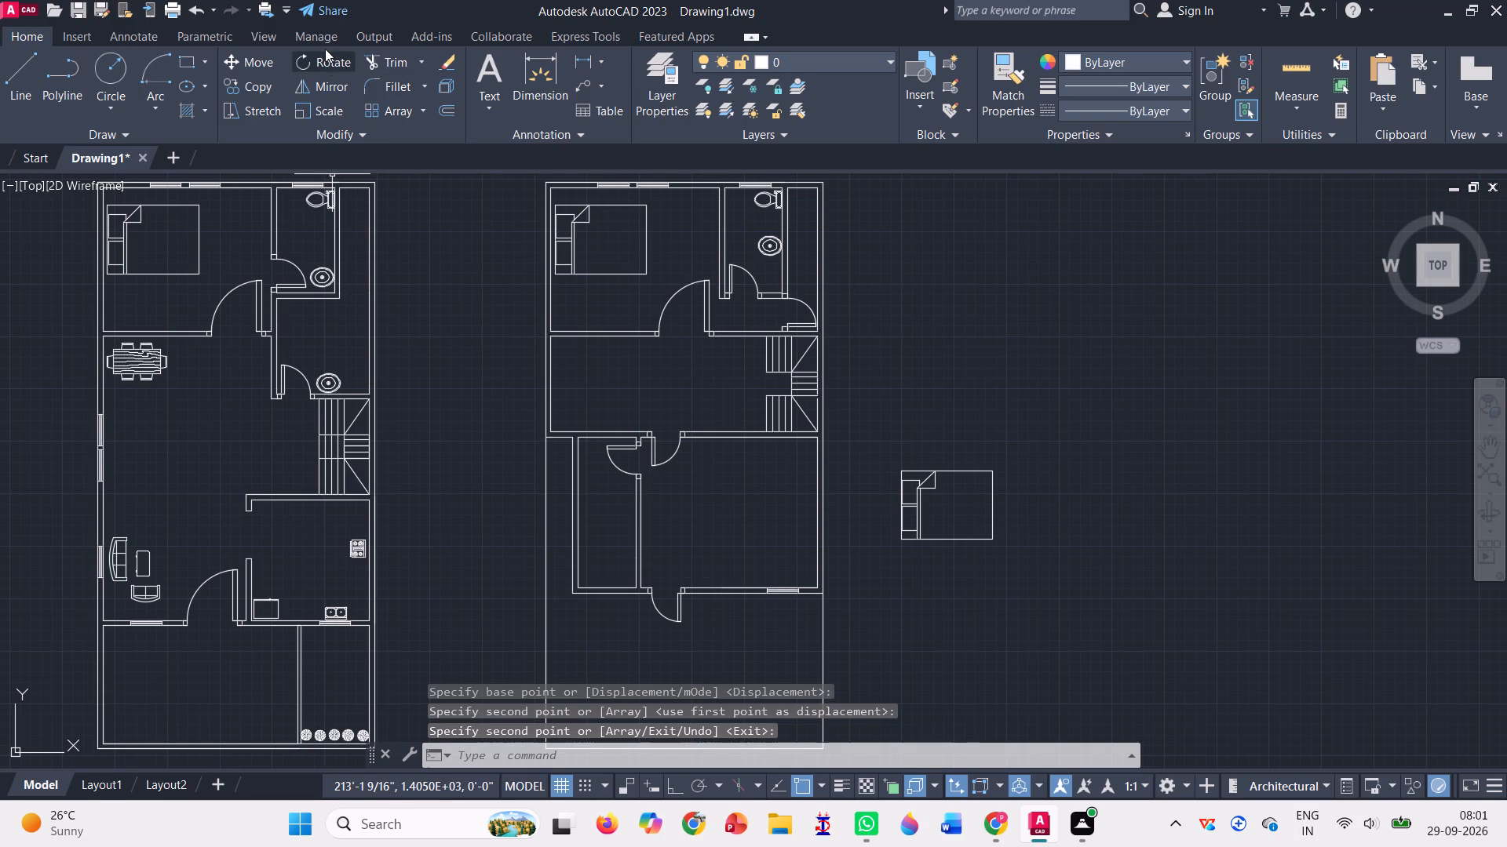
Rotate the copied bed east of the plan 180 degrees about its northeast corner.
{"action": "left_click", "coordinate": [325, 62]}
{"action": "left_click", "coordinate": [916, 502]}
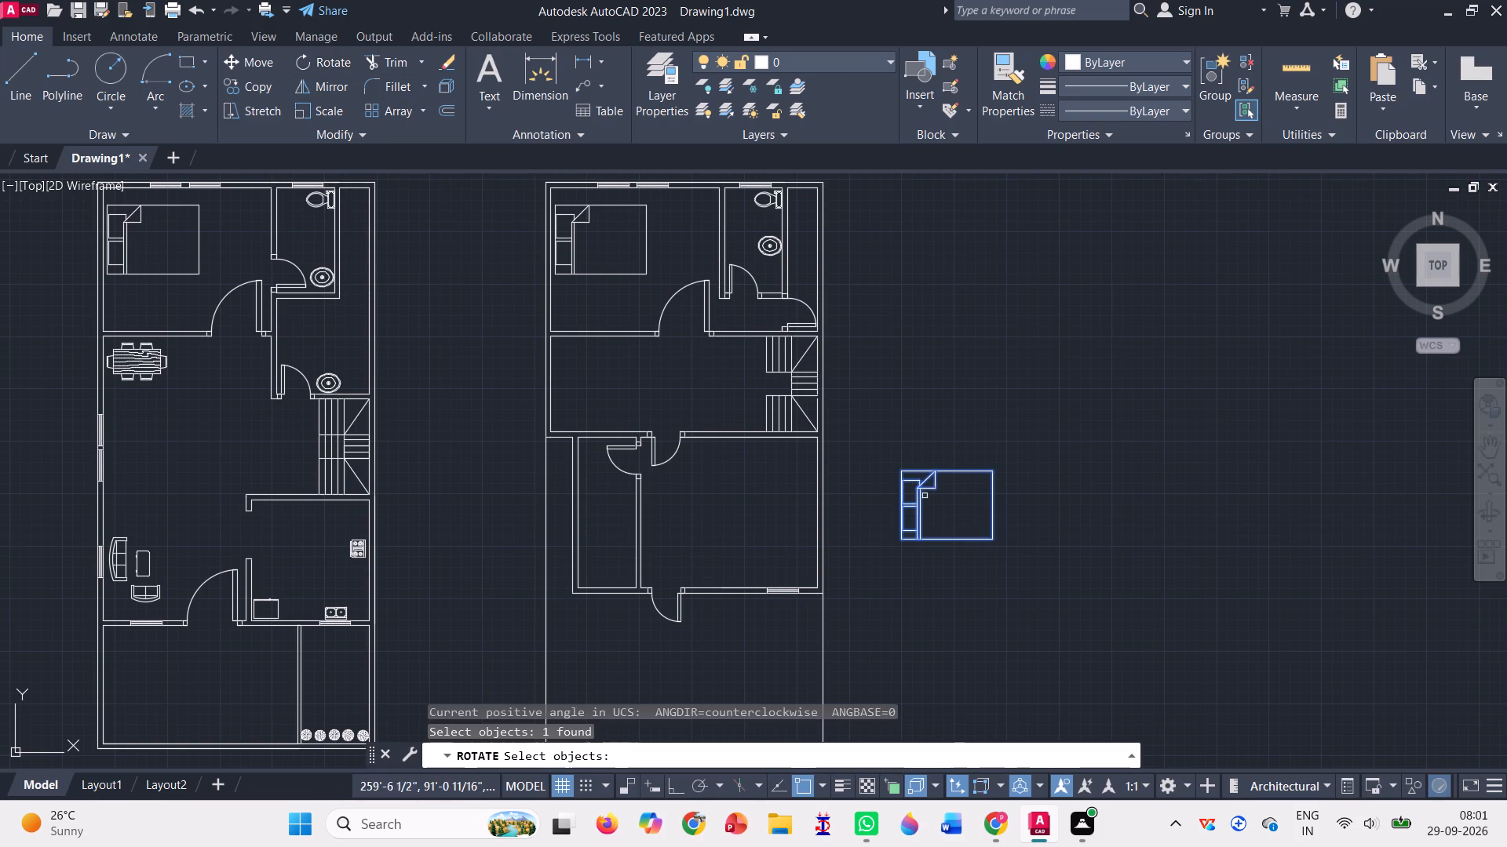
{"action": "key", "text": "Return"}
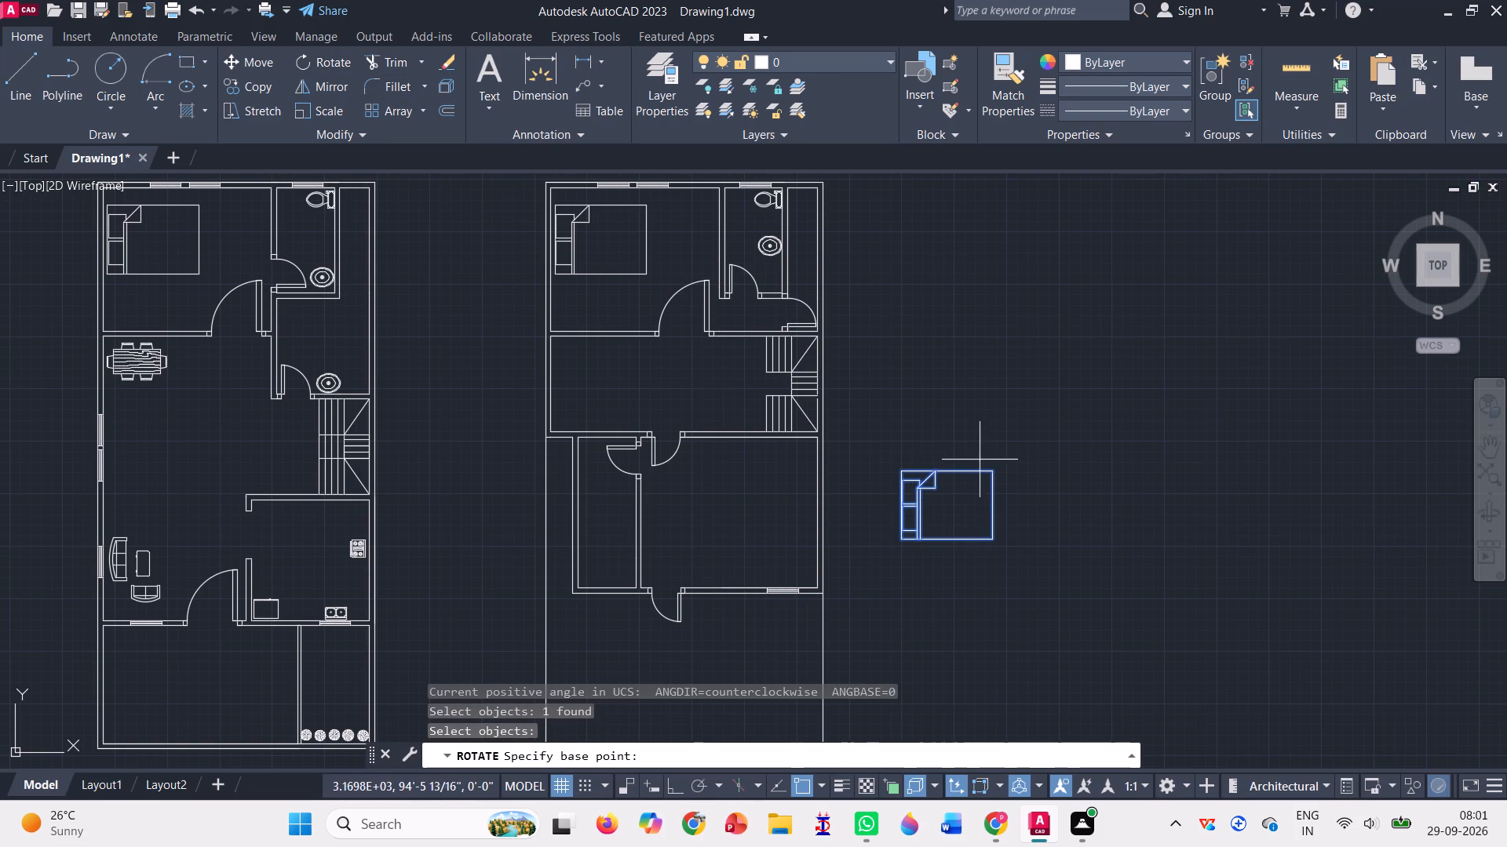
{"action": "left_click", "coordinate": [991, 469]}
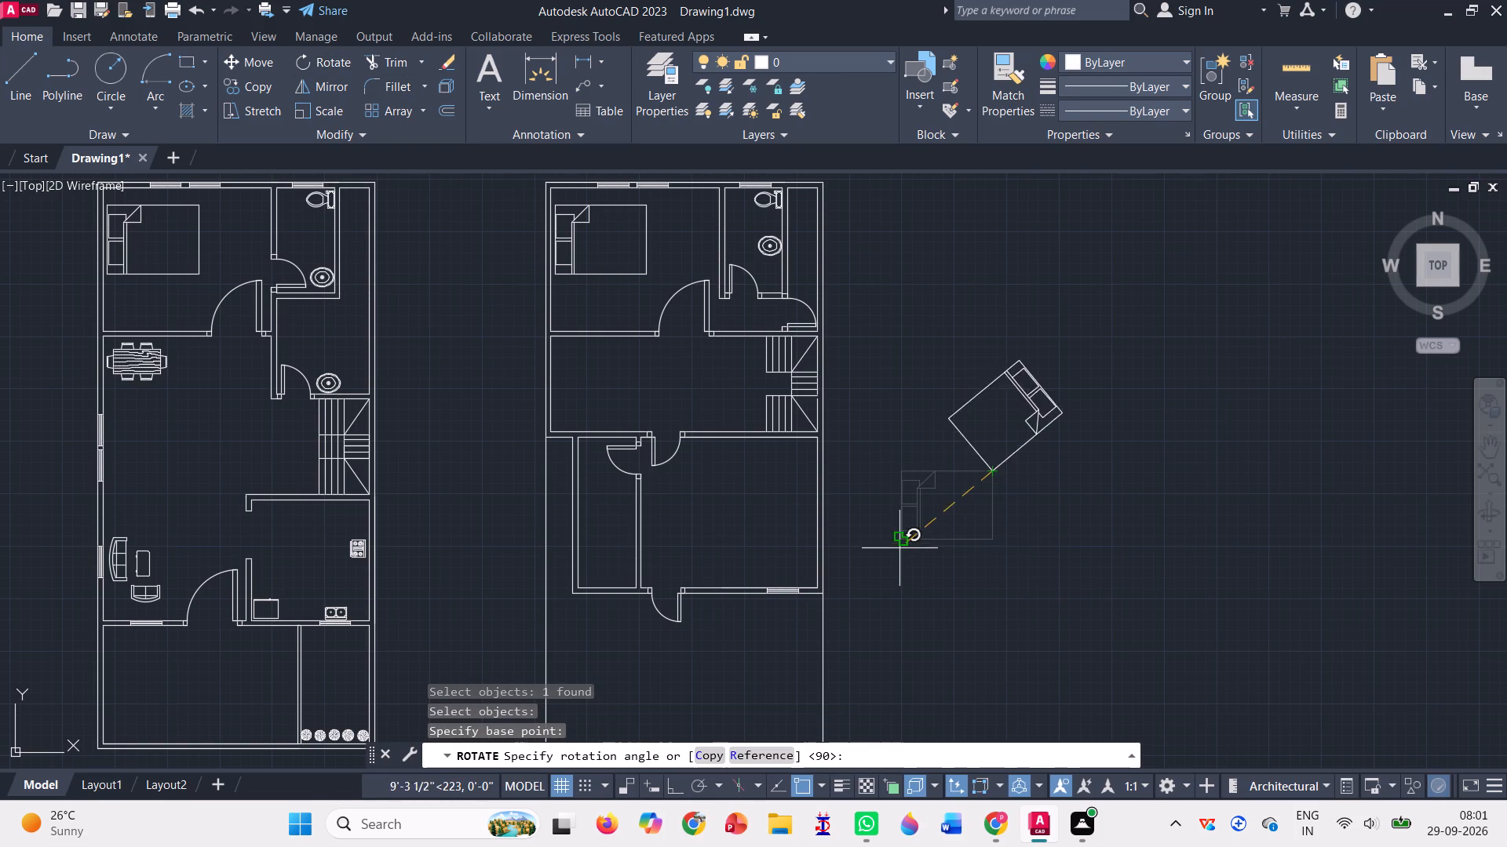
{"action": "left_click", "coordinate": [864, 472]}
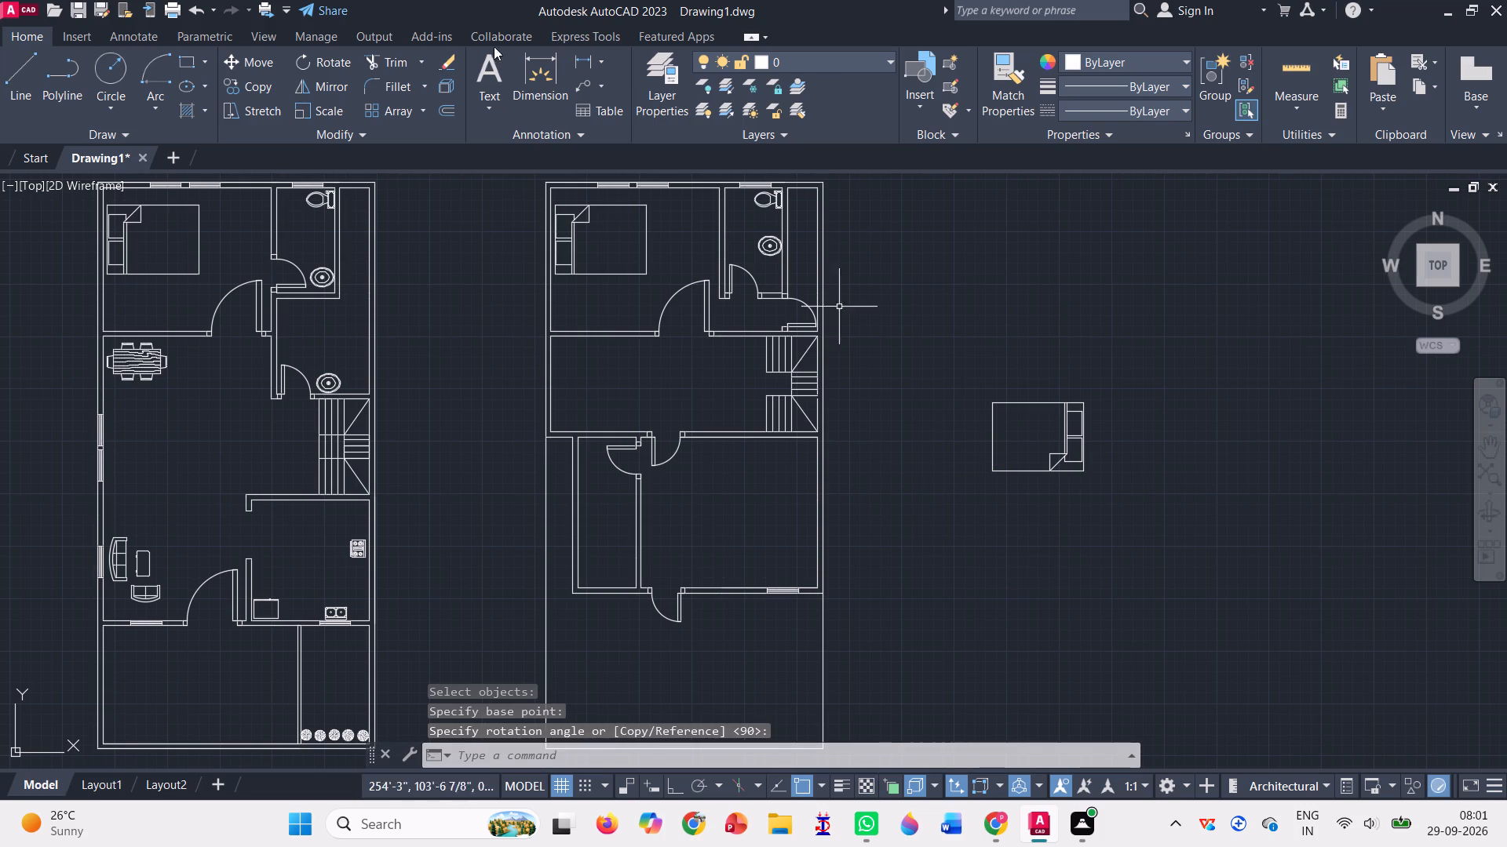
Move the rotated bed into the large south room, with its headboard against the inner face of the east wall.
{"action": "left_click", "coordinate": [259, 62]}
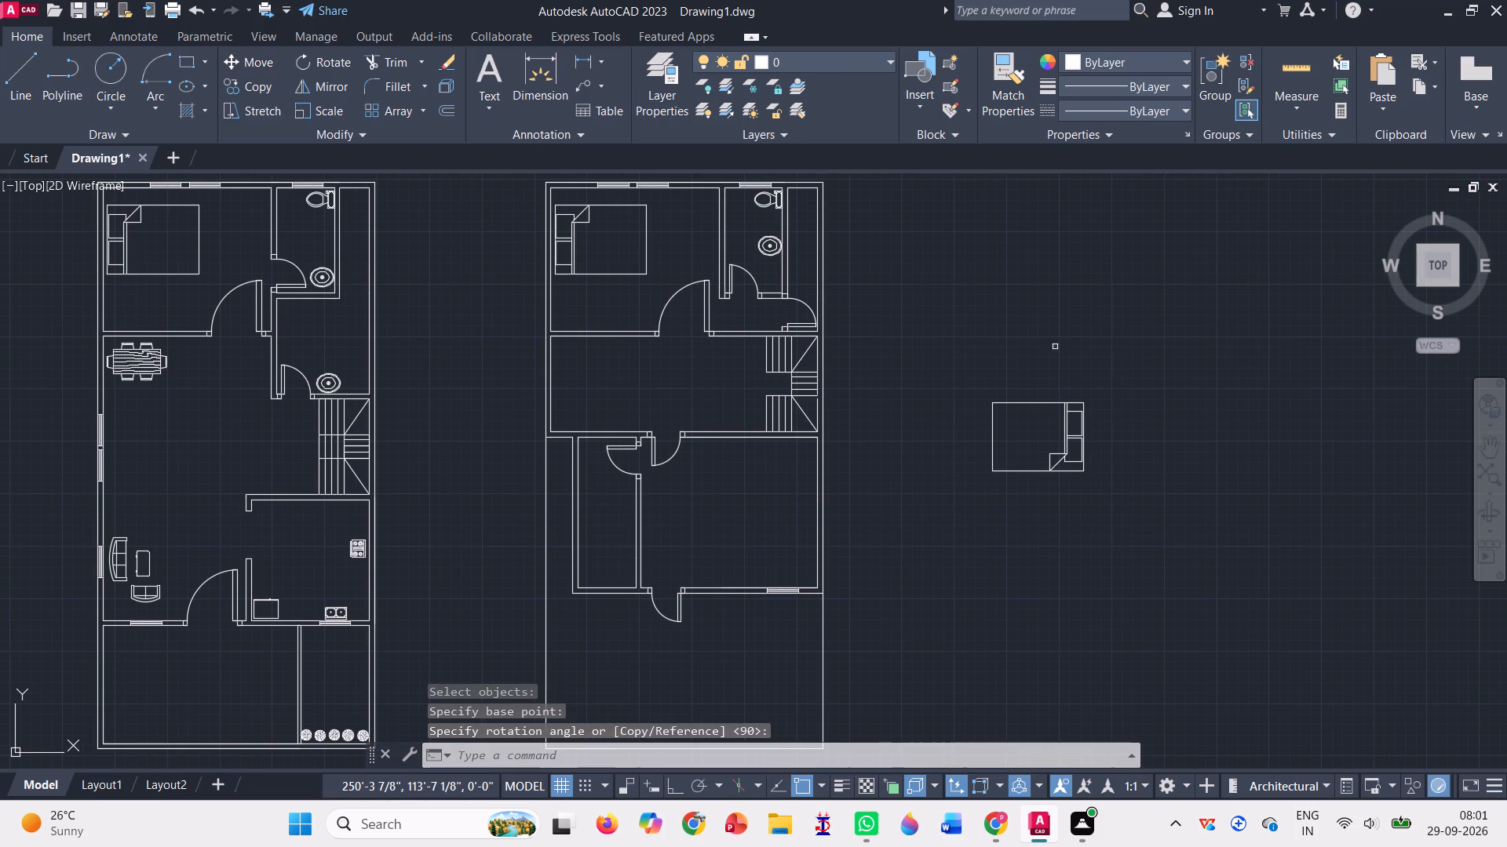
{"action": "left_click", "coordinate": [1068, 428]}
{"action": "key", "text": "Return"}
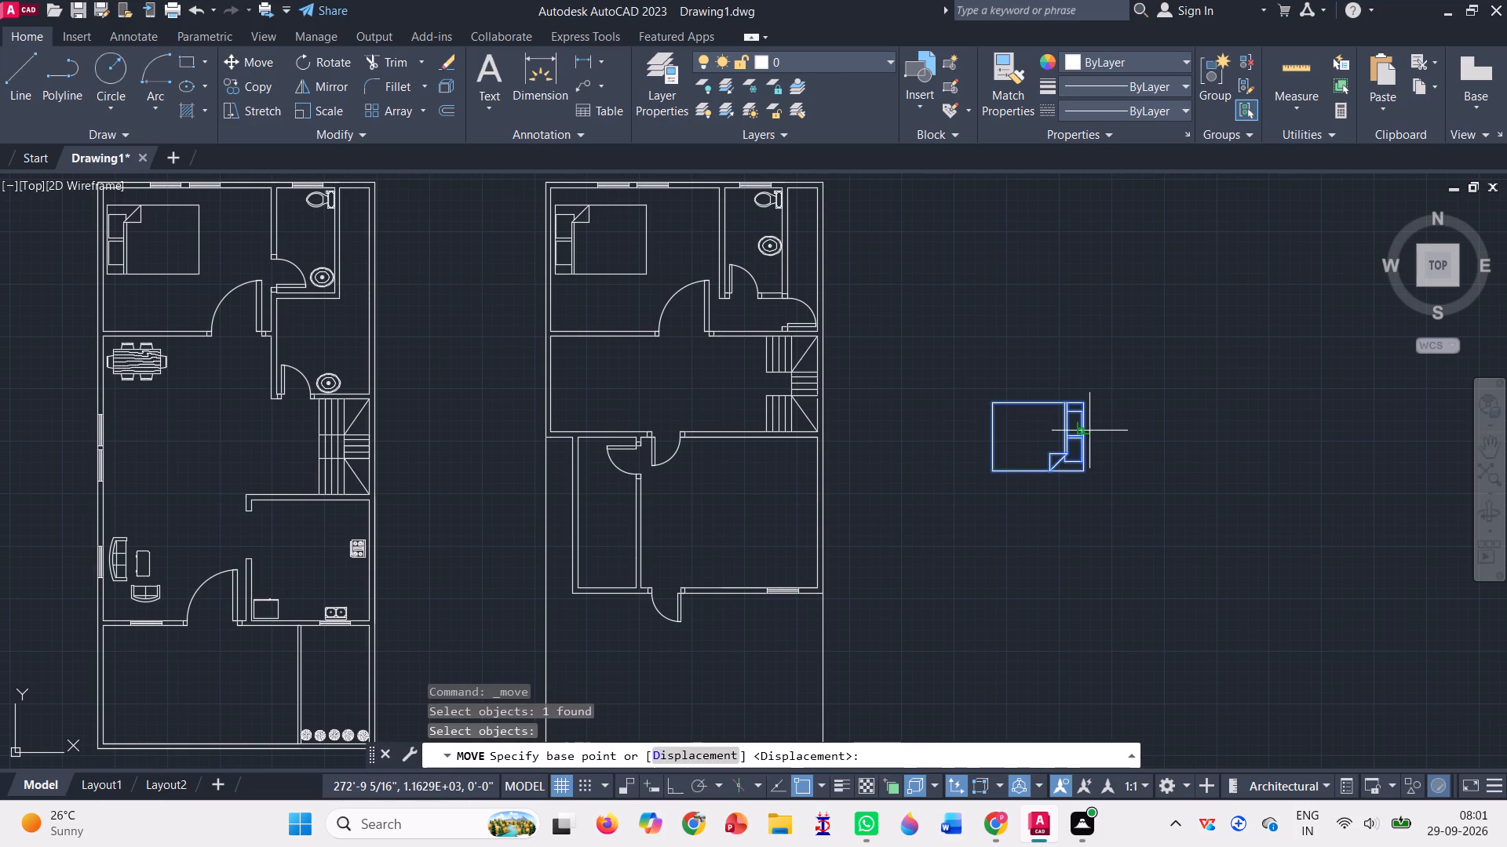
{"action": "left_click", "coordinate": [1087, 432]}
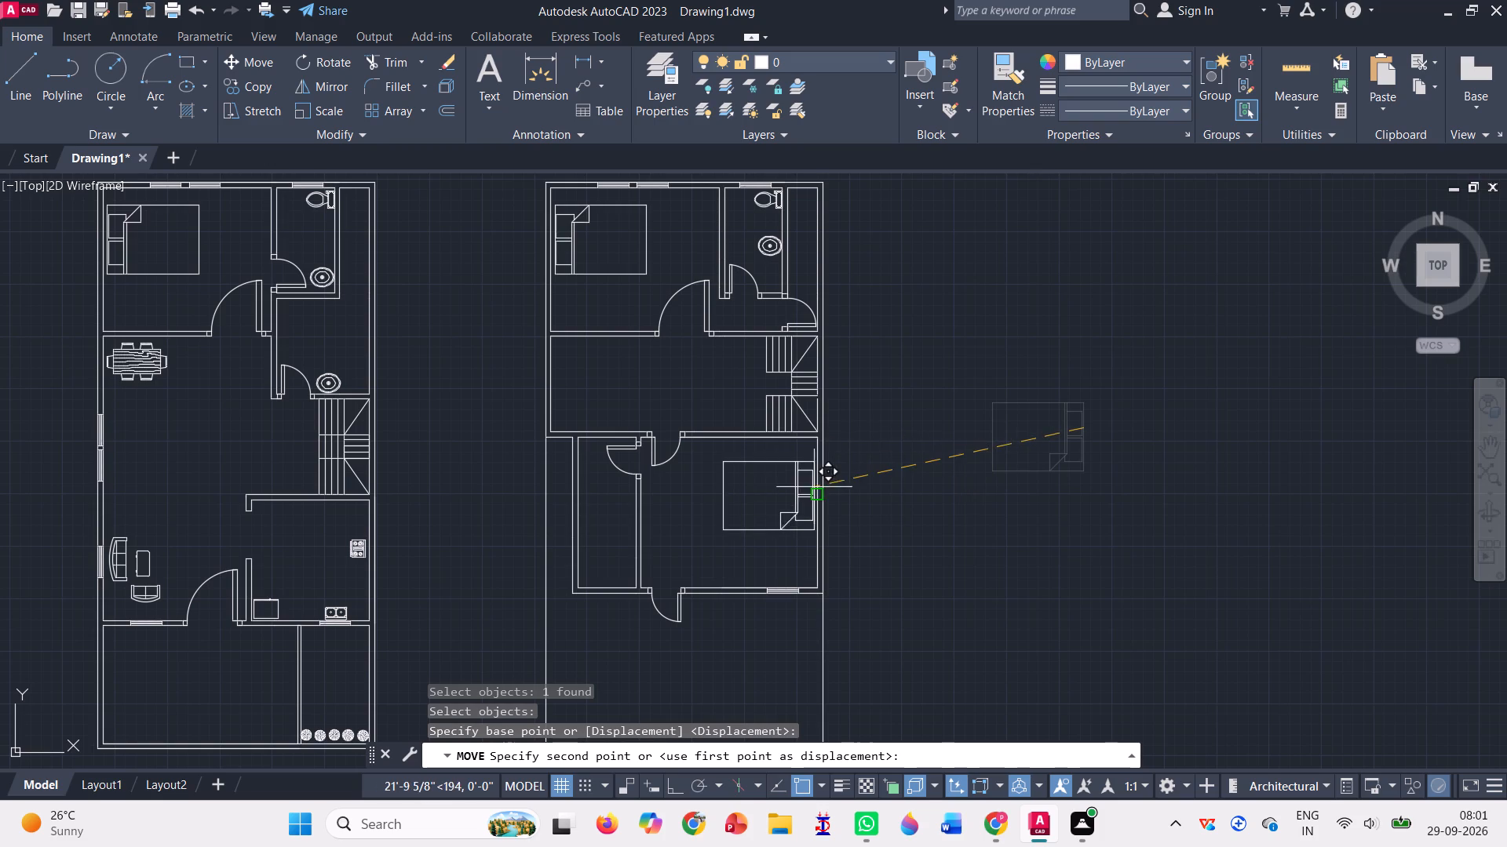
{"action": "scroll", "coordinate": [814, 487], "scroll_direction": "up", "scroll_amount": 3}
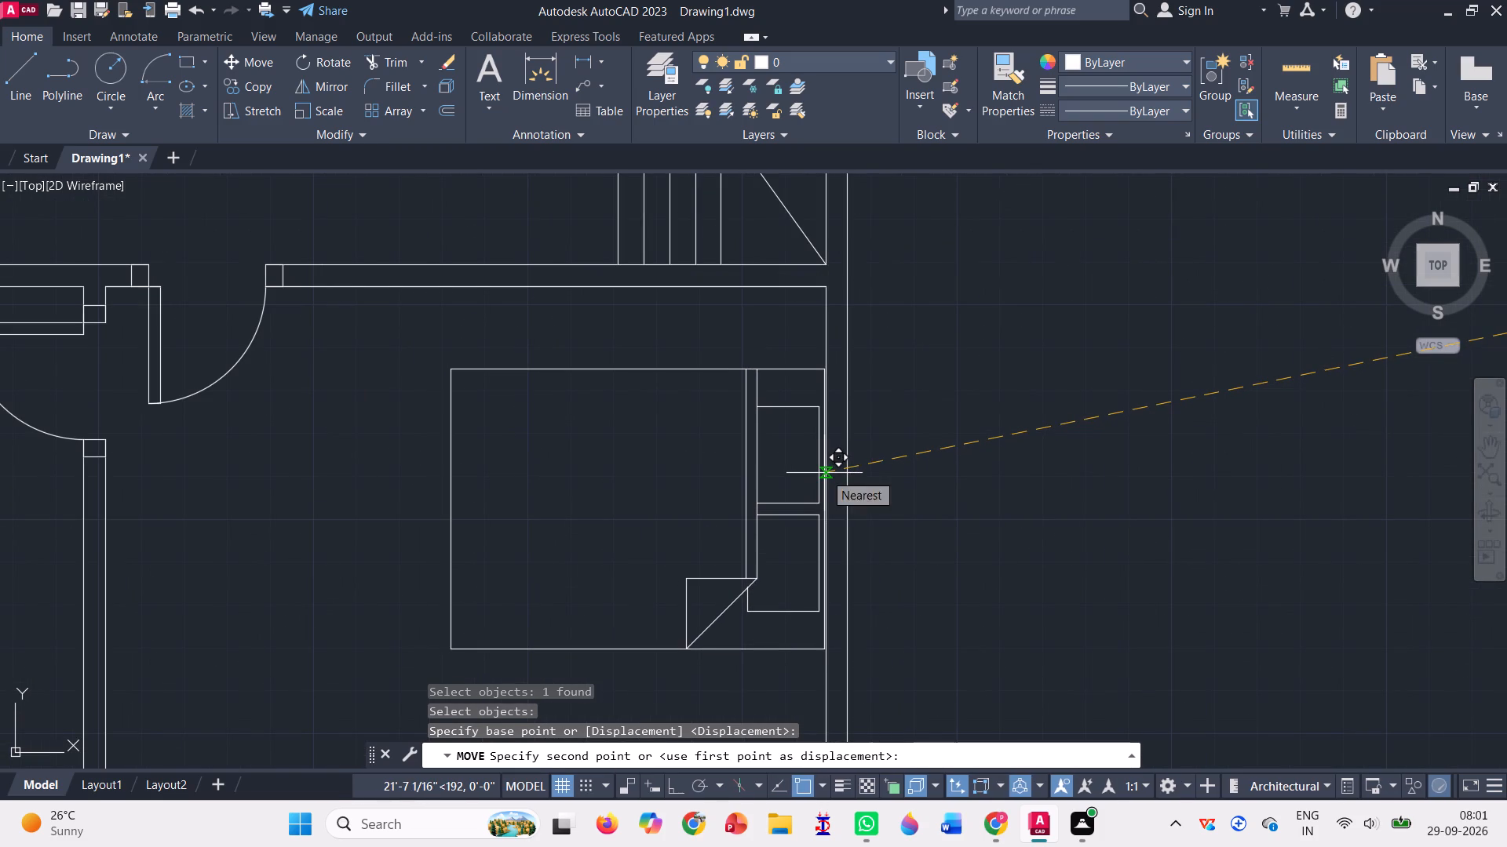
{"action": "left_click", "coordinate": [822, 472]}
Copy the toilet from the second plan's north bathroom to the empty area east of the plan.
{"action": "scroll", "coordinate": [869, 407], "scroll_direction": "down", "scroll_amount": 4}
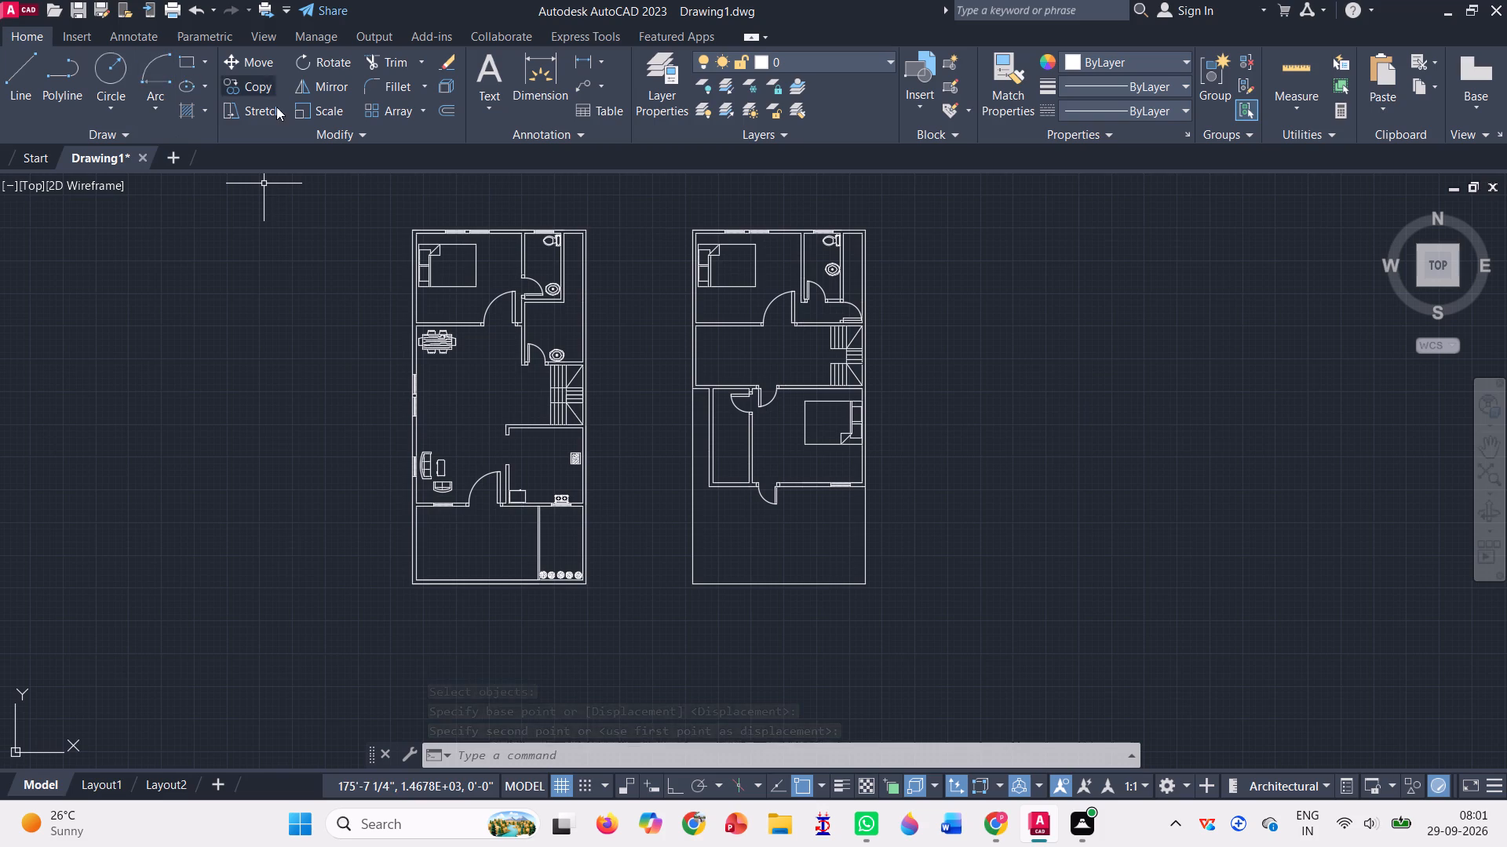
{"action": "left_click", "coordinate": [269, 72]}
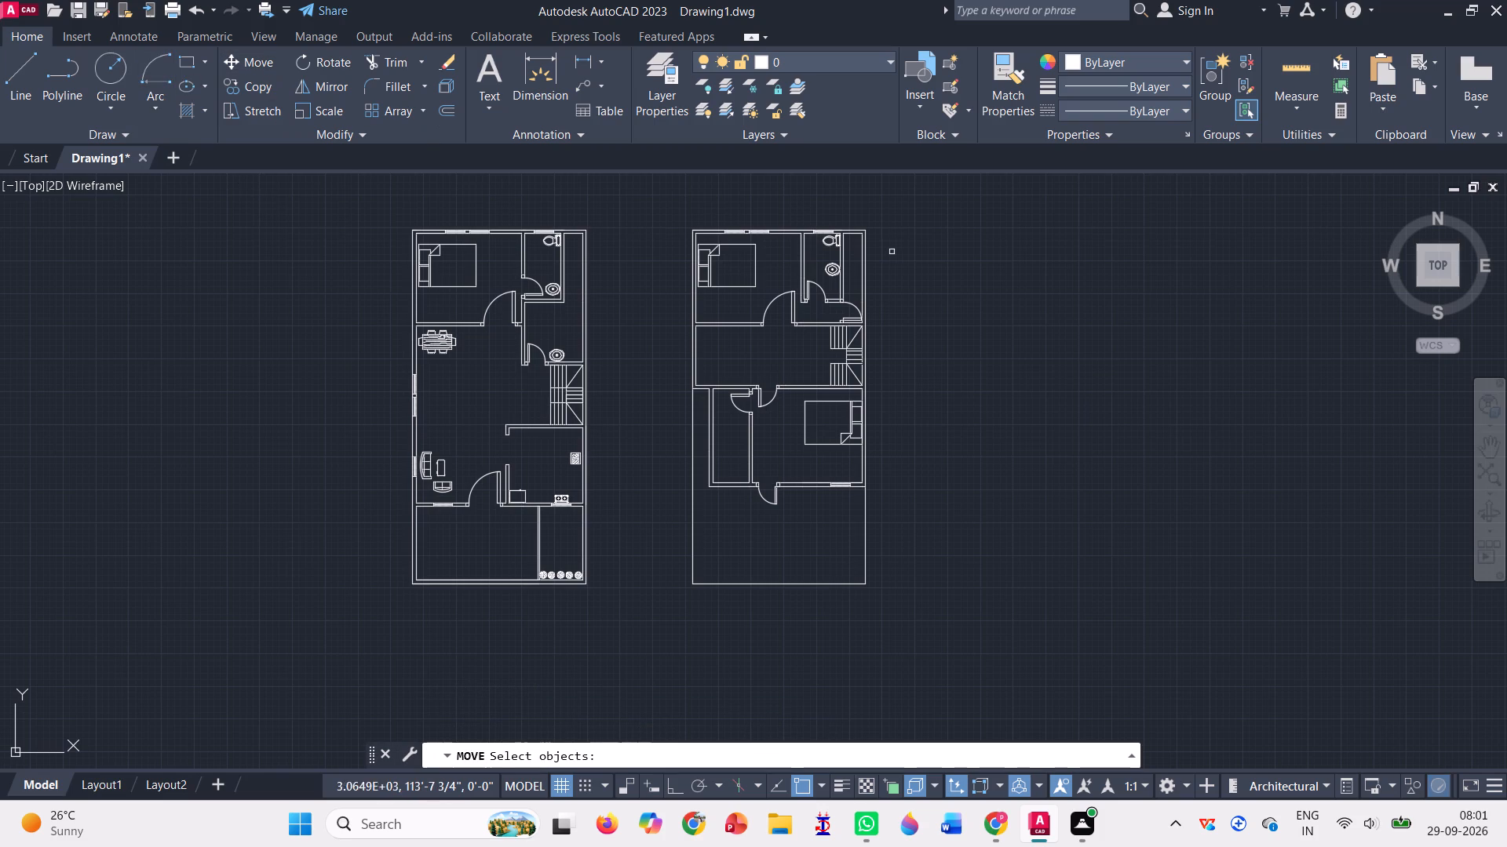
{"action": "left_click", "coordinate": [263, 79]}
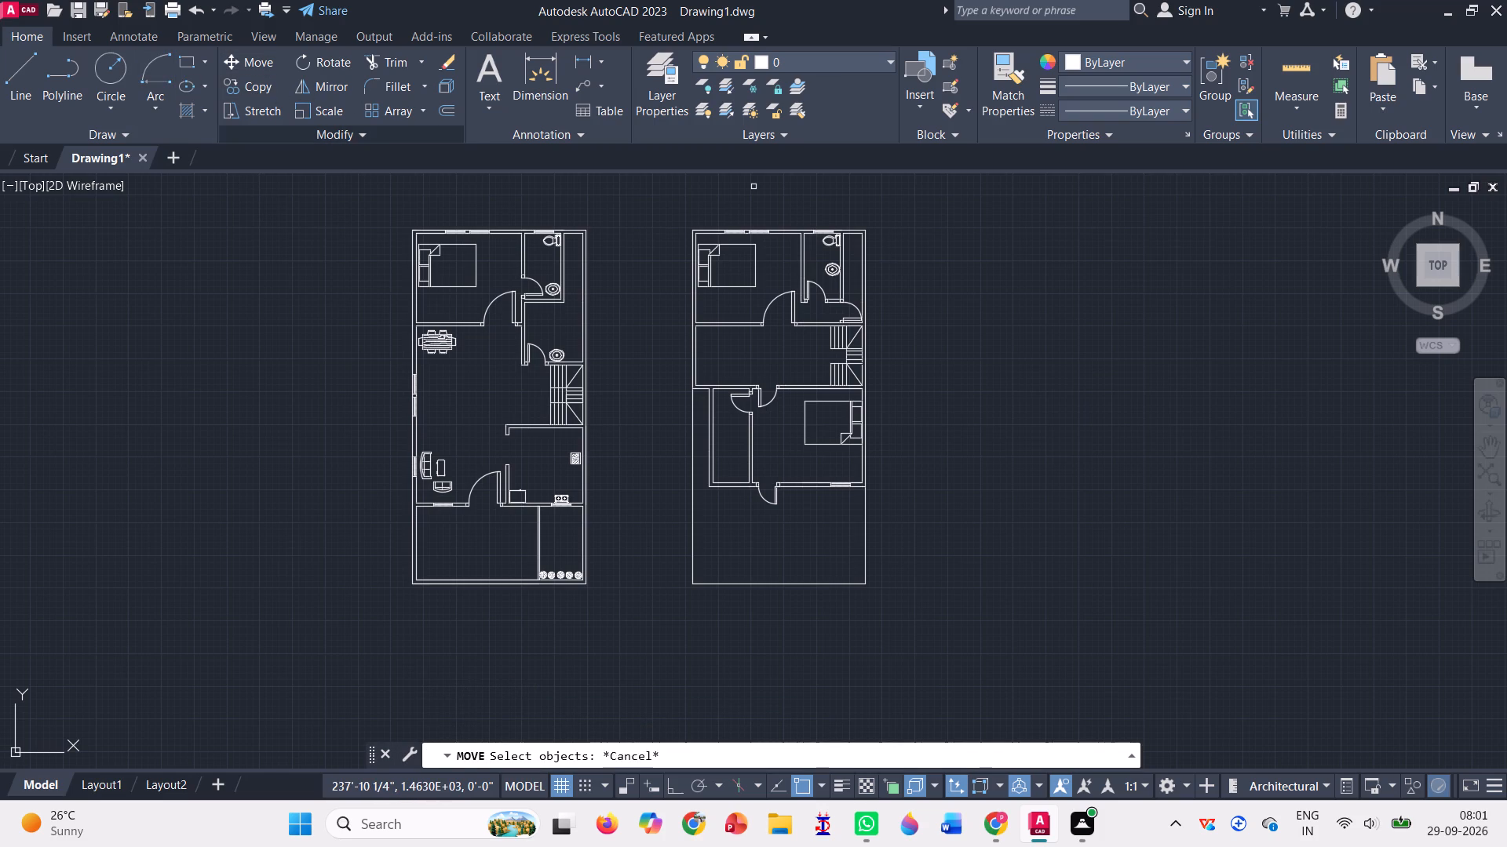
{"action": "scroll", "coordinate": [859, 240], "scroll_direction": "up", "scroll_amount": 1}
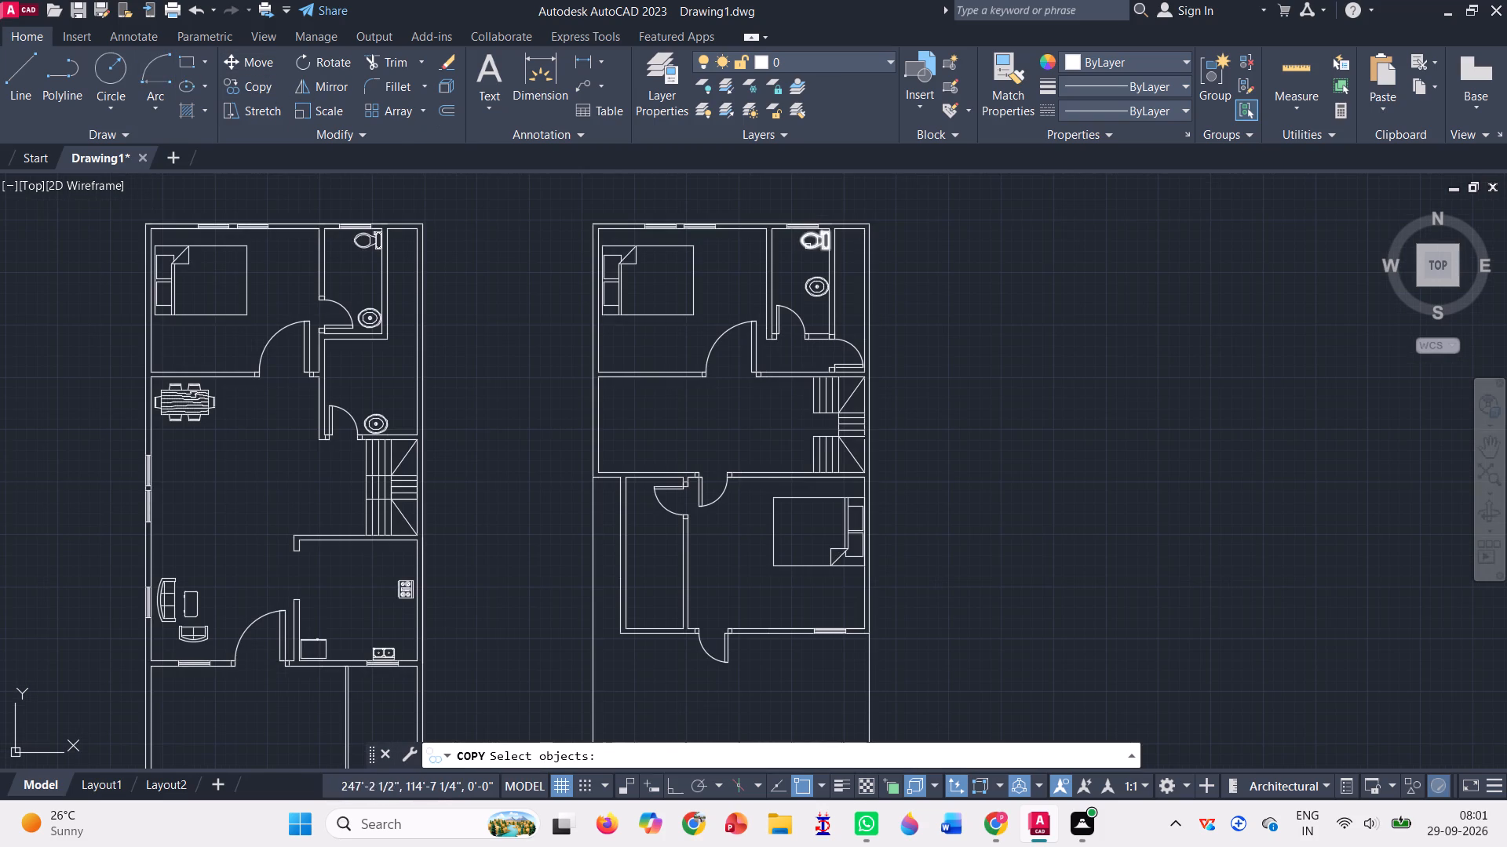
{"action": "scroll", "coordinate": [804, 246], "scroll_direction": "up", "scroll_amount": 2}
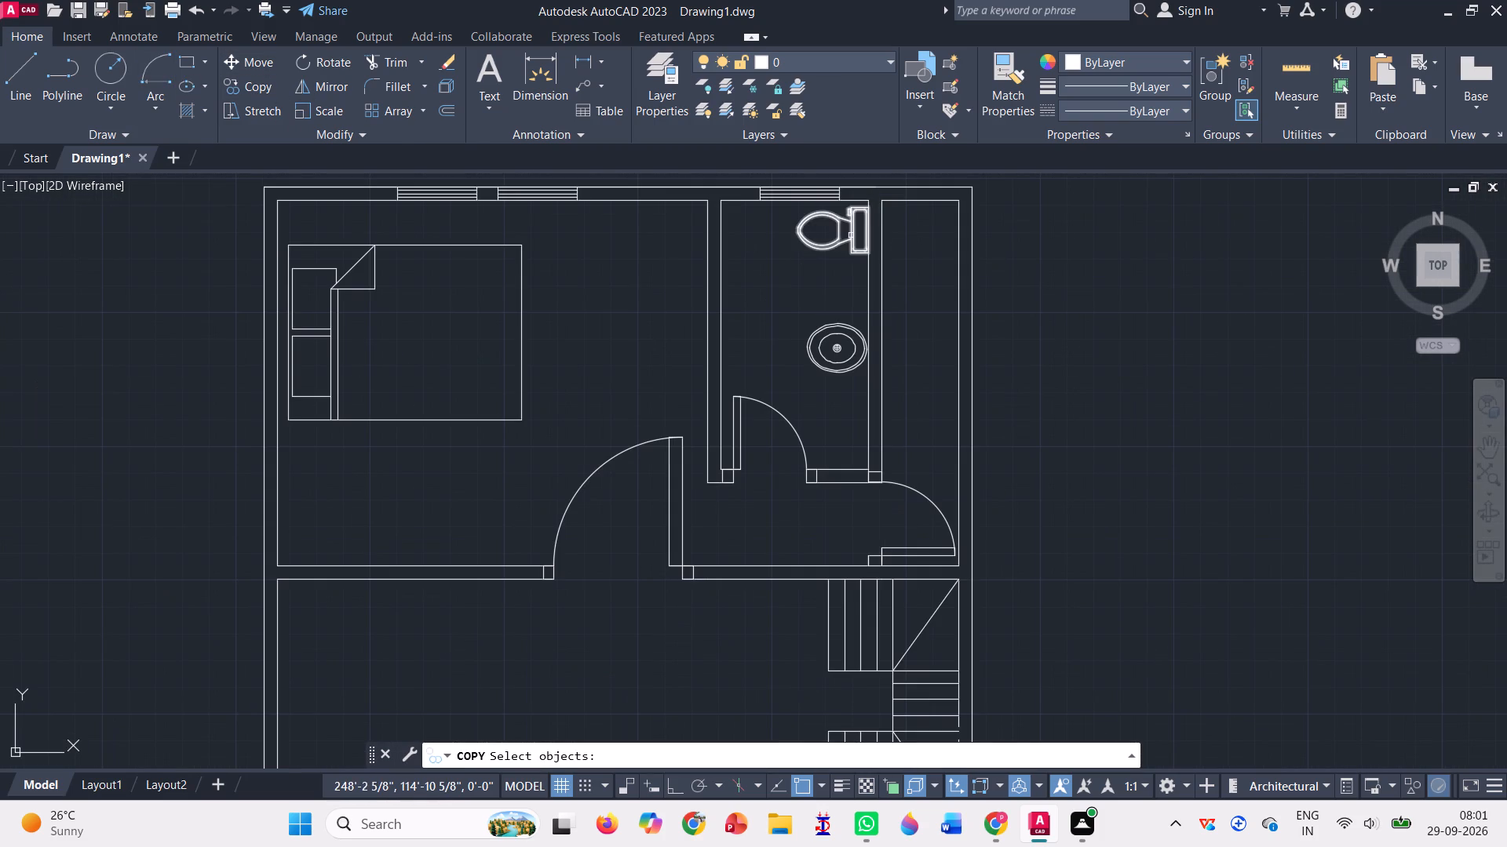
{"action": "left_click", "coordinate": [851, 235]}
{"action": "key", "text": "Return"}
{"action": "left_click", "coordinate": [851, 235]}
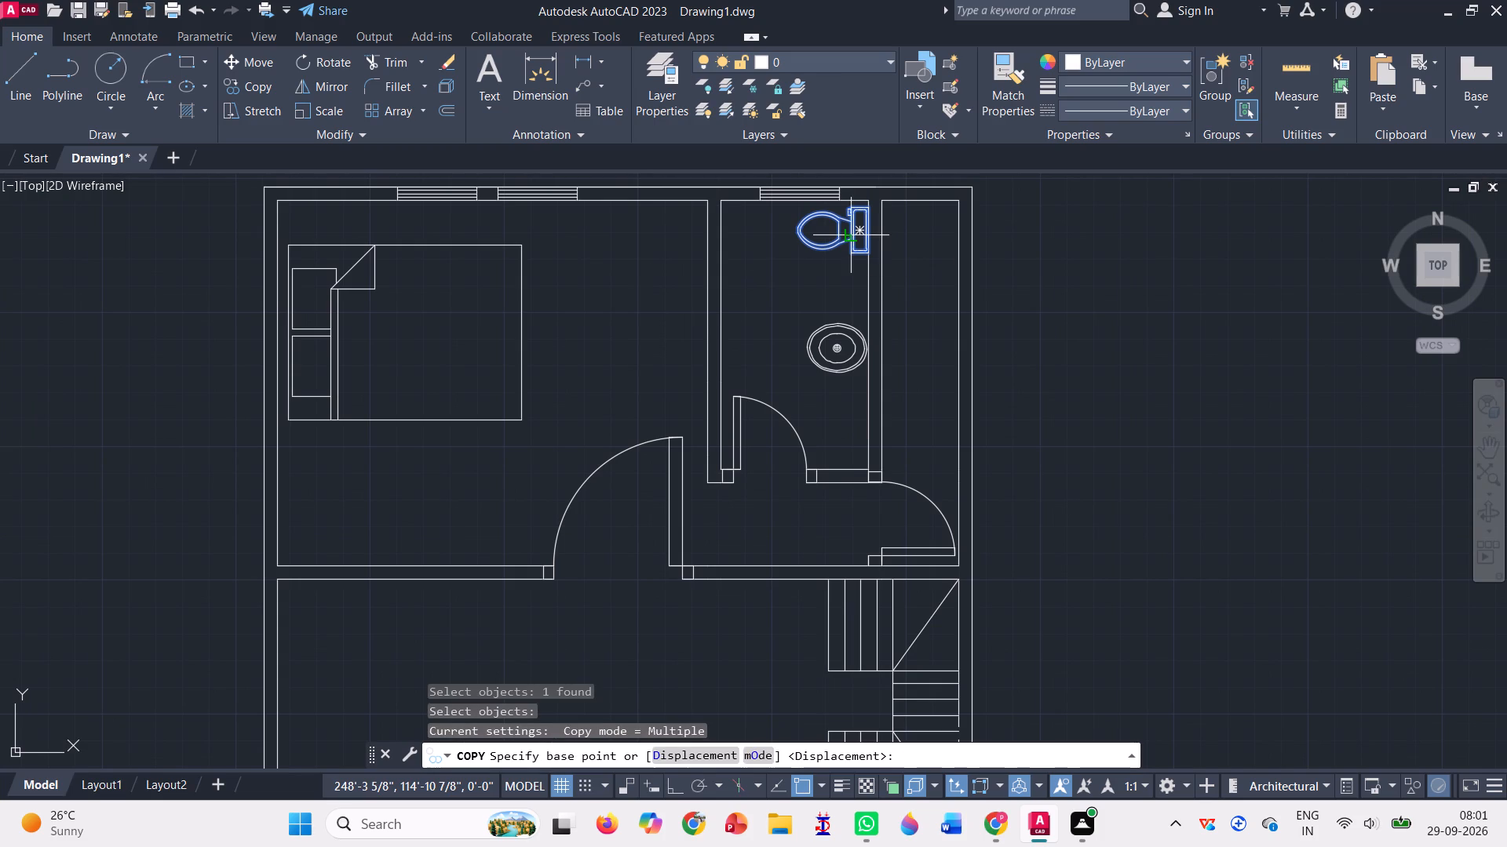
{"action": "left_click", "coordinate": [1151, 512]}
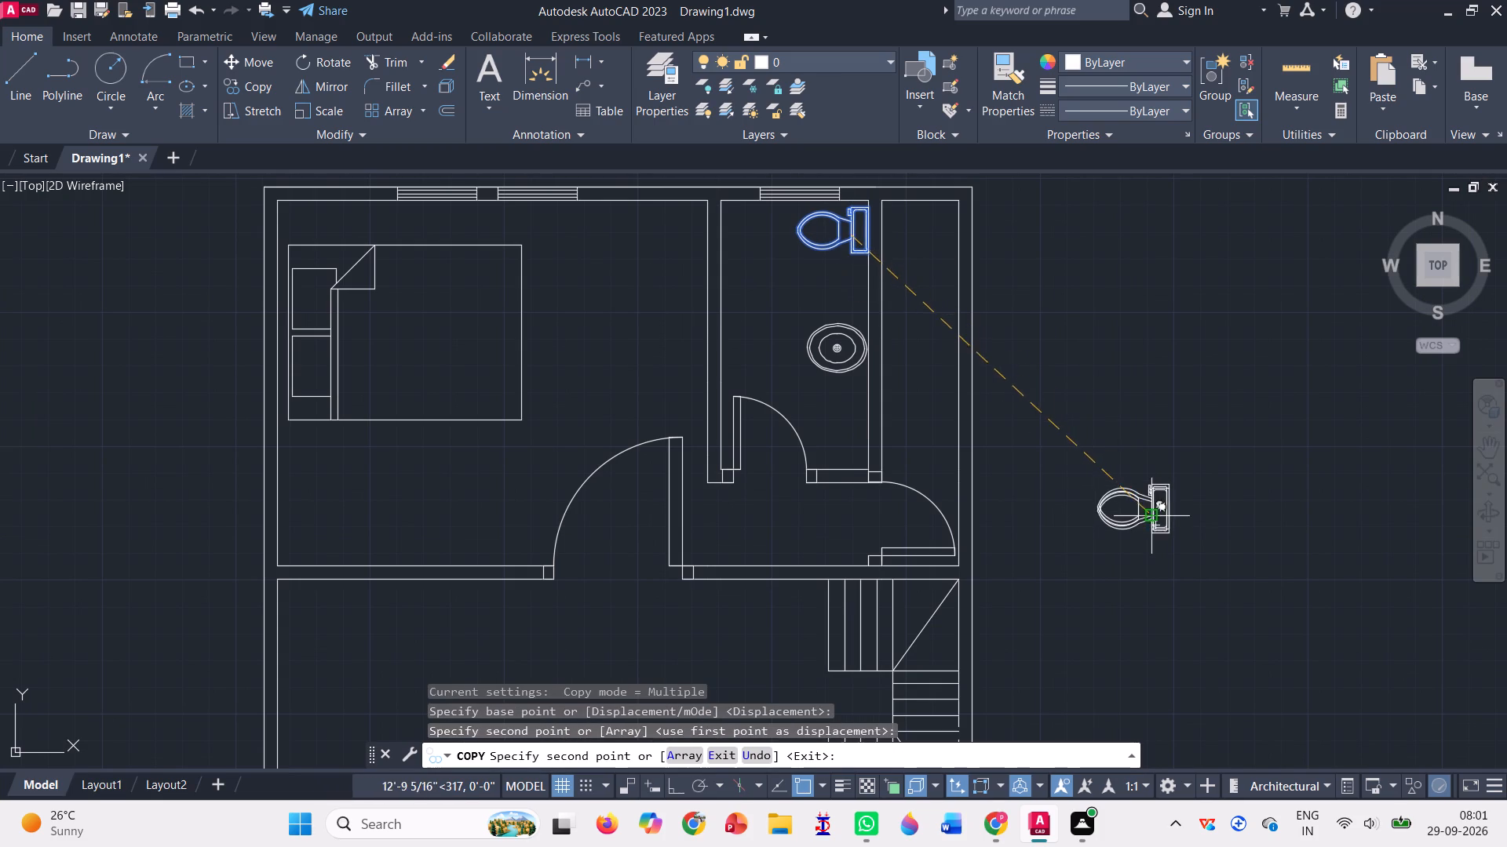
{"action": "key", "text": "Return"}
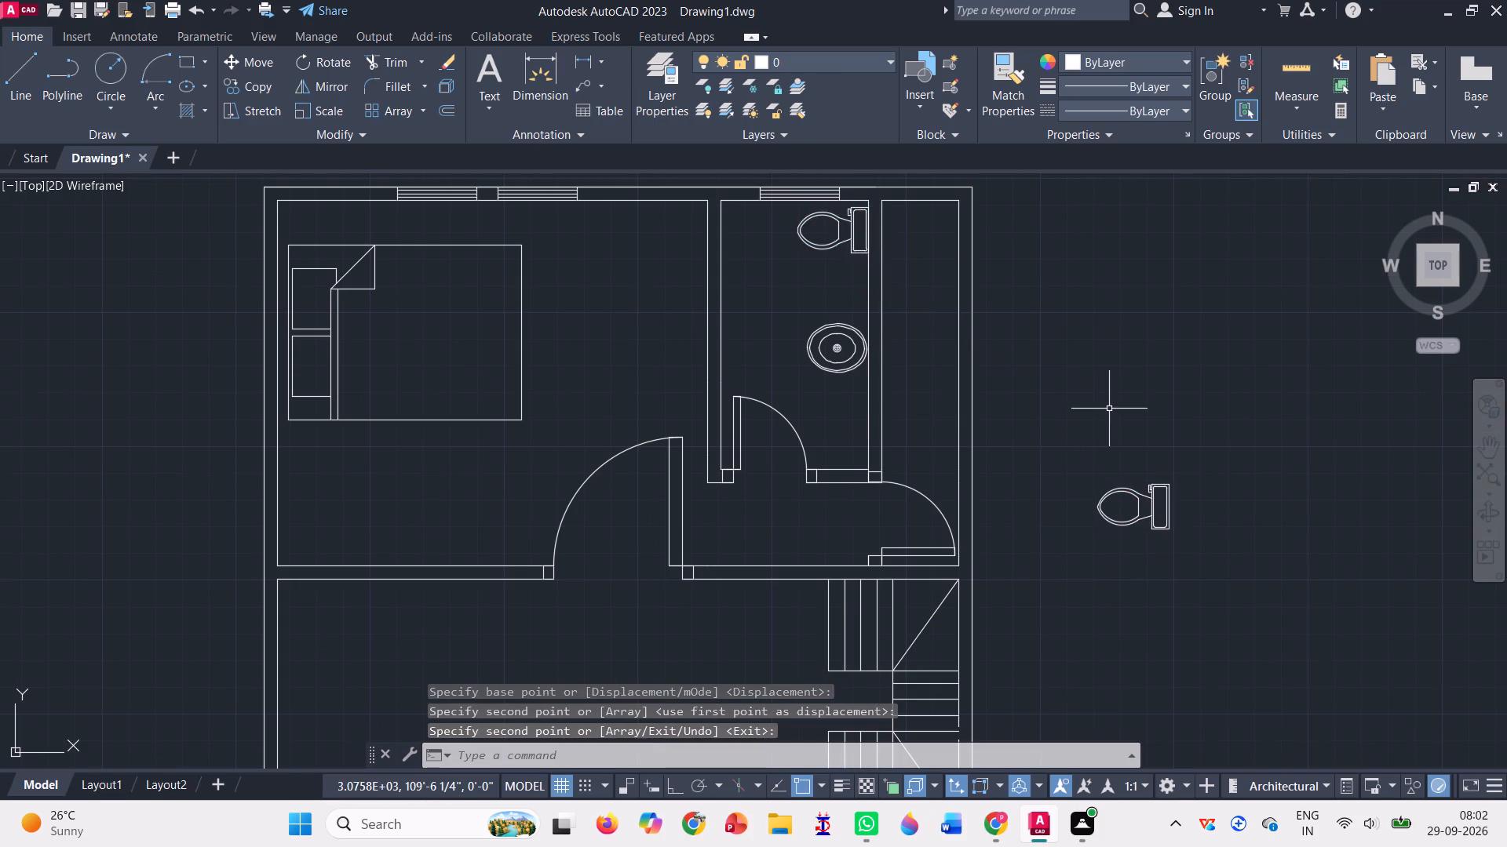
Copy the washbasin from the second plan's north bathroom into the narrow southwest room, beside its west wall.
{"action": "left_click", "coordinate": [250, 72]}
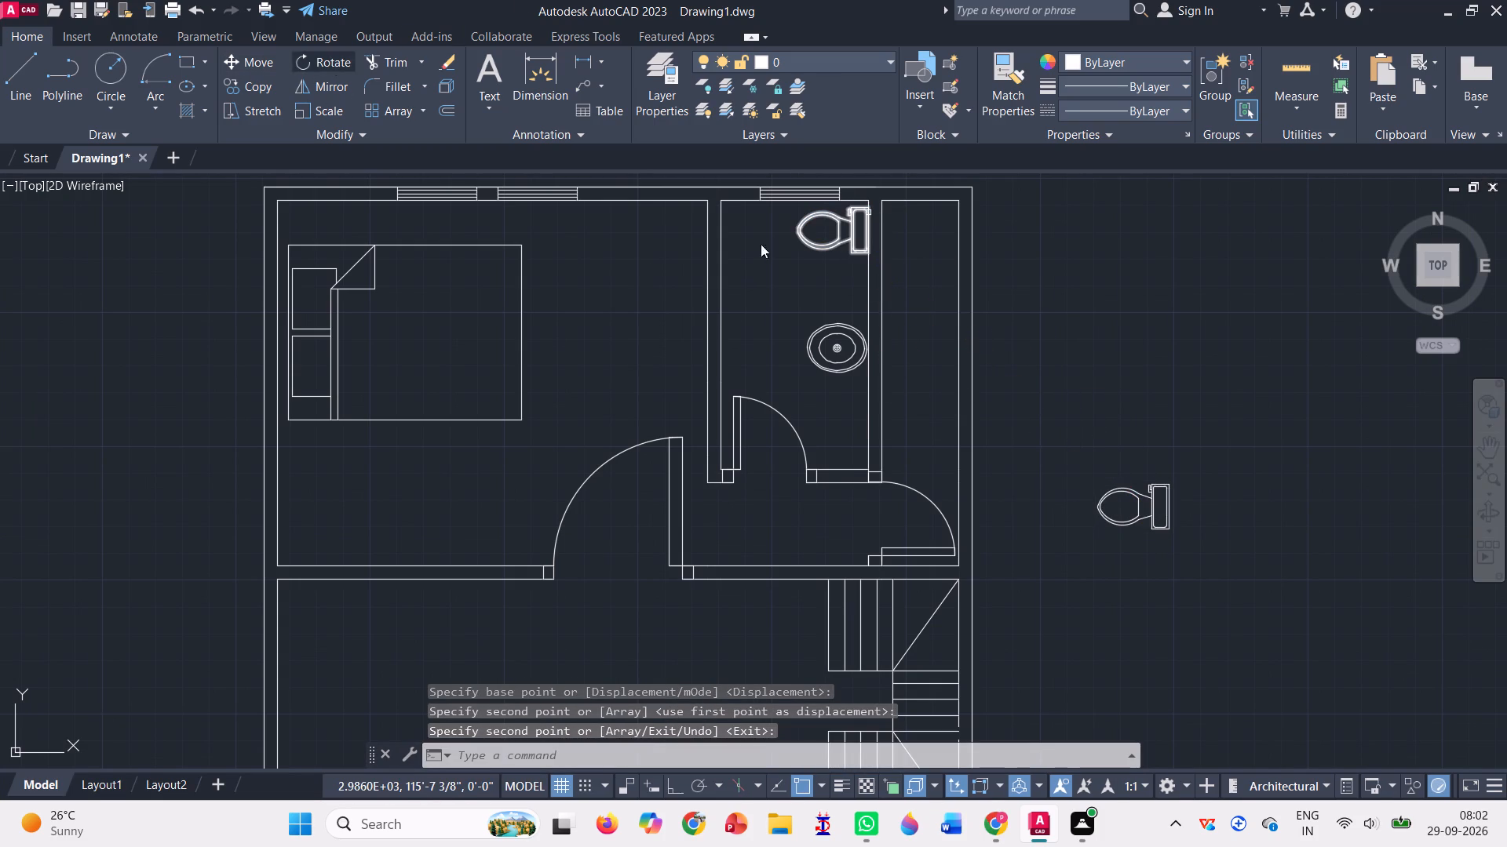
{"action": "left_click", "coordinate": [261, 89]}
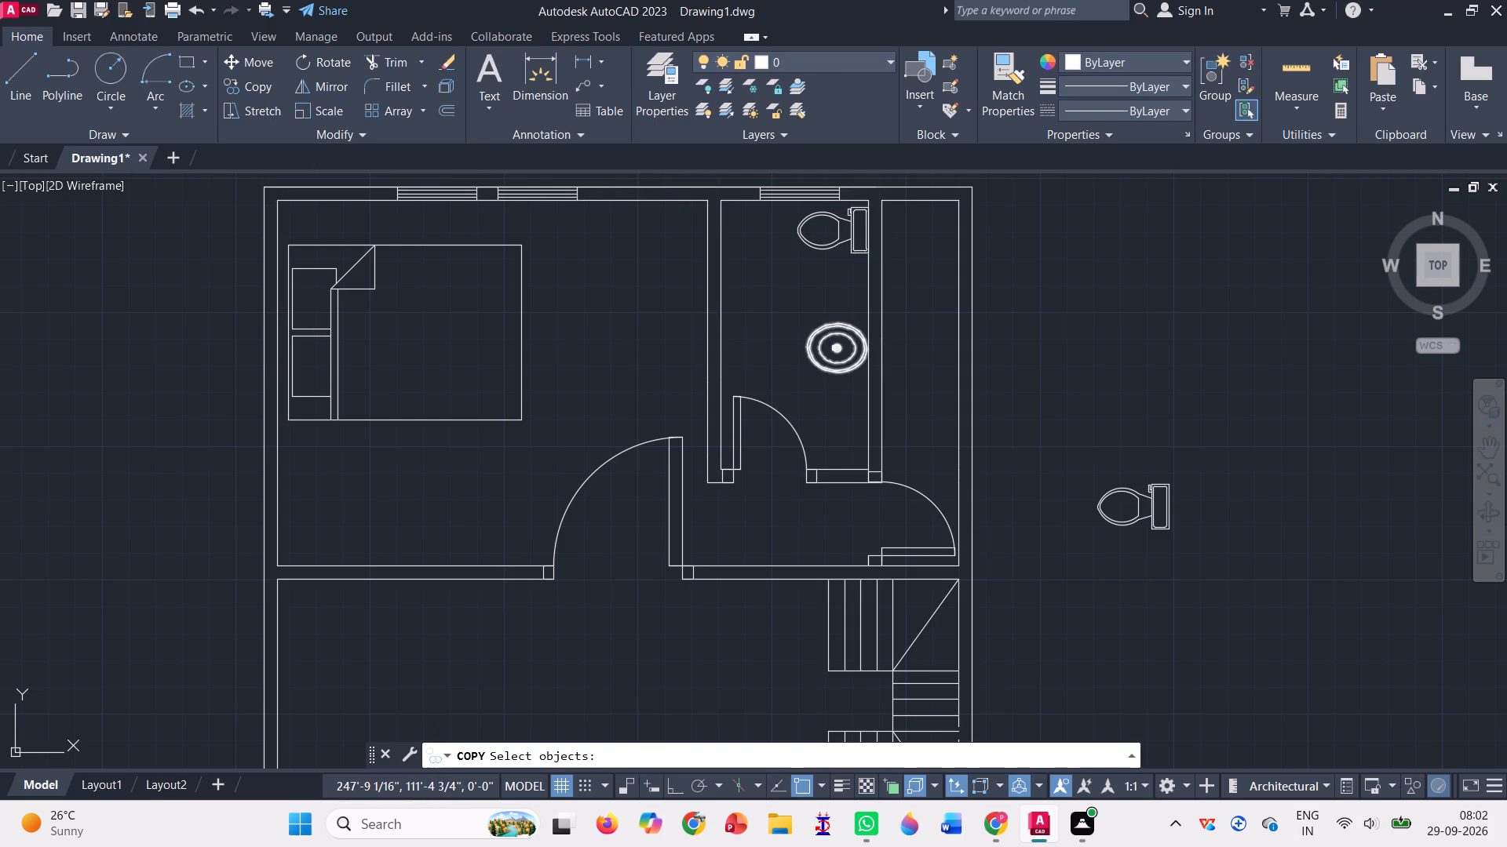
{"action": "left_click", "coordinate": [834, 350]}
{"action": "key", "text": "Return"}
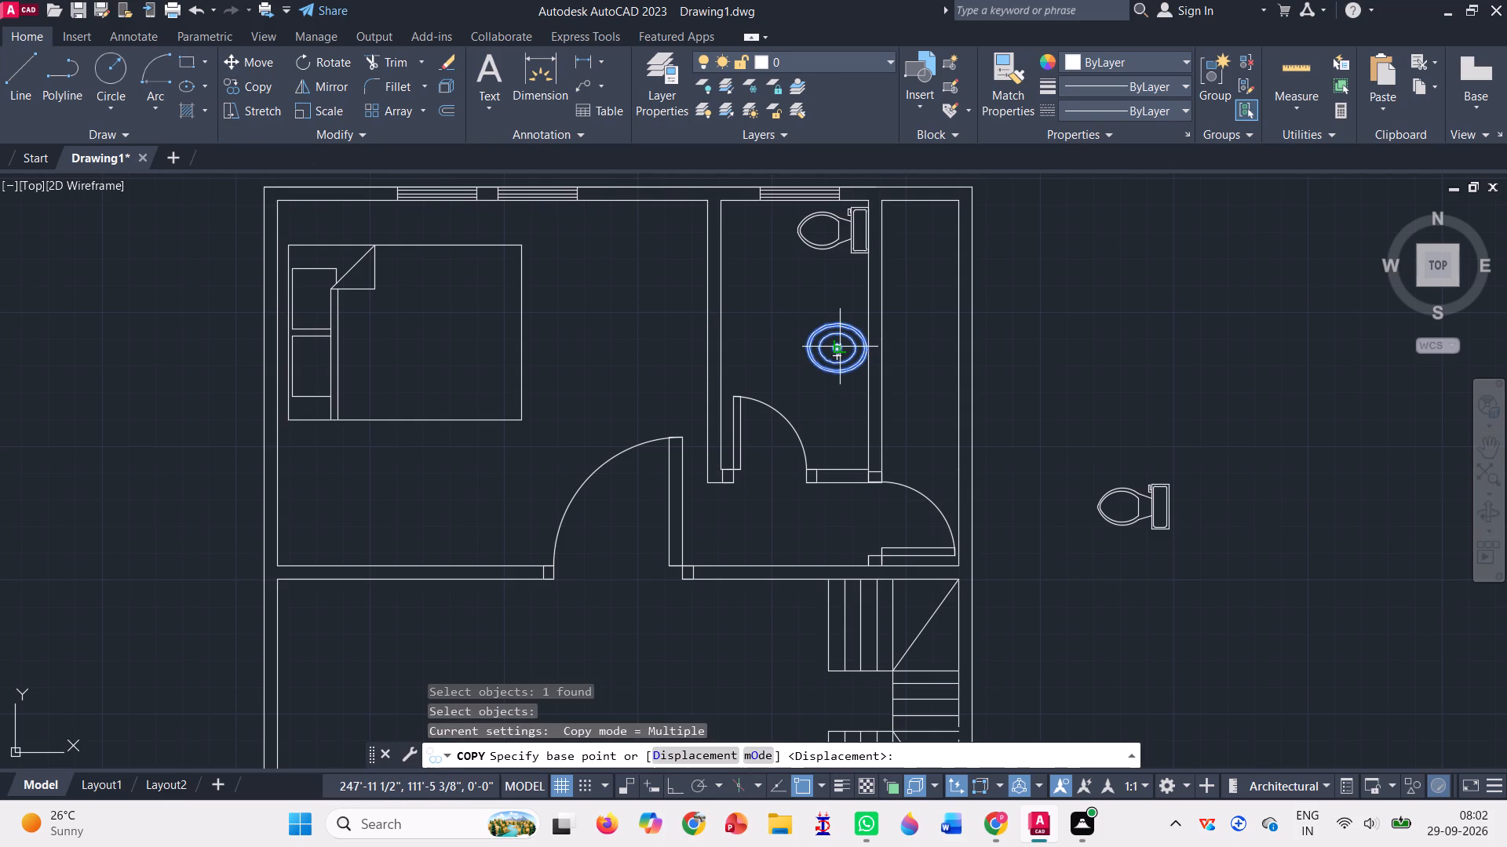
{"action": "left_click", "coordinate": [833, 350]}
{"action": "scroll", "coordinate": [884, 298], "scroll_direction": "down", "scroll_amount": 3}
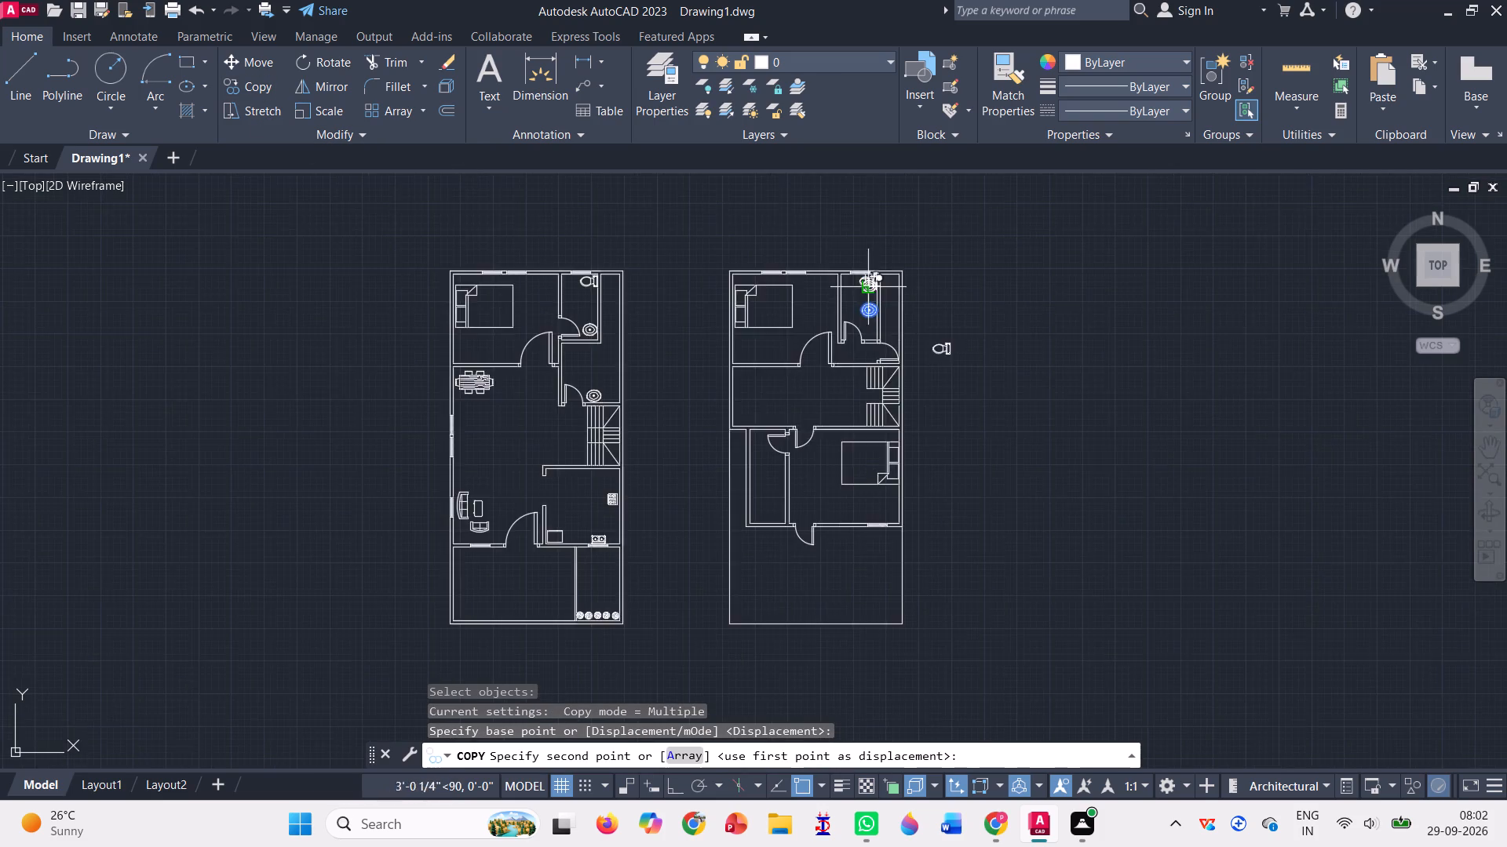
{"action": "scroll", "coordinate": [863, 282], "scroll_direction": "down", "scroll_amount": 2}
{"action": "scroll", "coordinate": [836, 340], "scroll_direction": "up", "scroll_amount": 4}
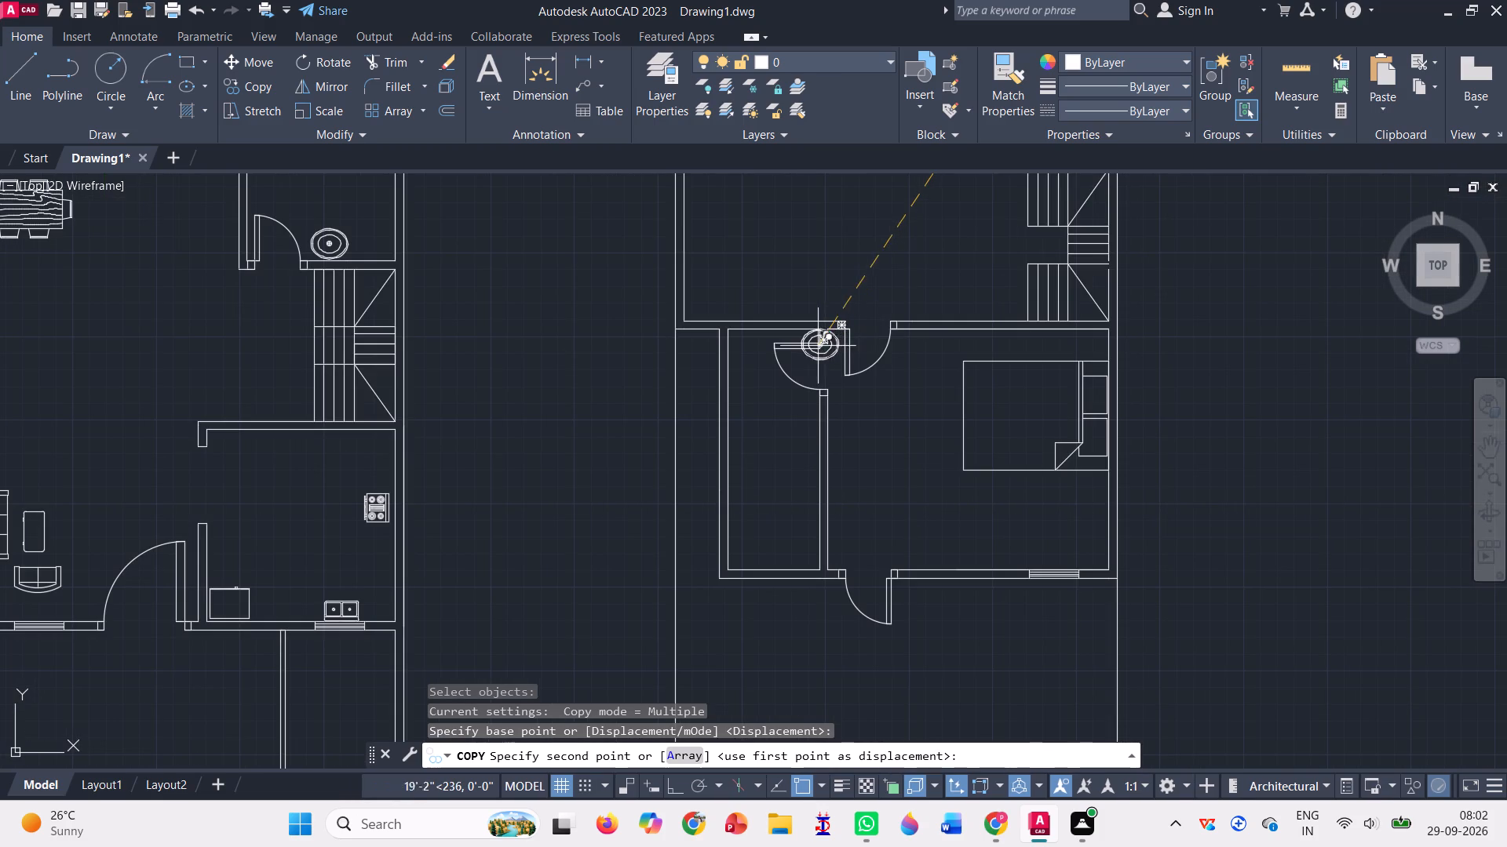
{"action": "scroll", "coordinate": [750, 408], "scroll_direction": "up", "scroll_amount": 2}
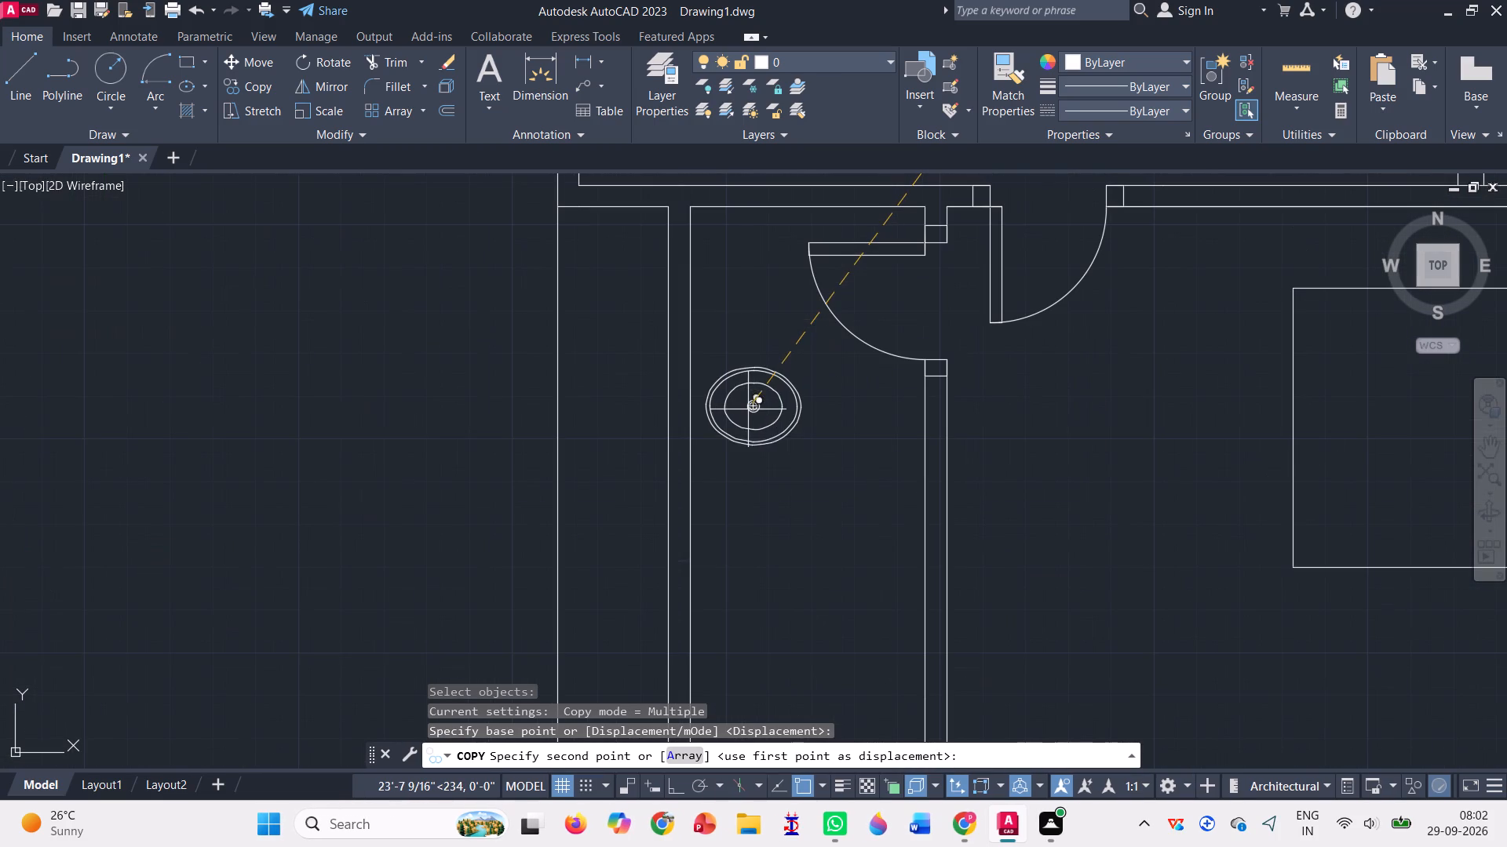
{"action": "left_click", "coordinate": [739, 439]}
{"action": "scroll", "coordinate": [751, 421], "scroll_direction": "down", "scroll_amount": 4}
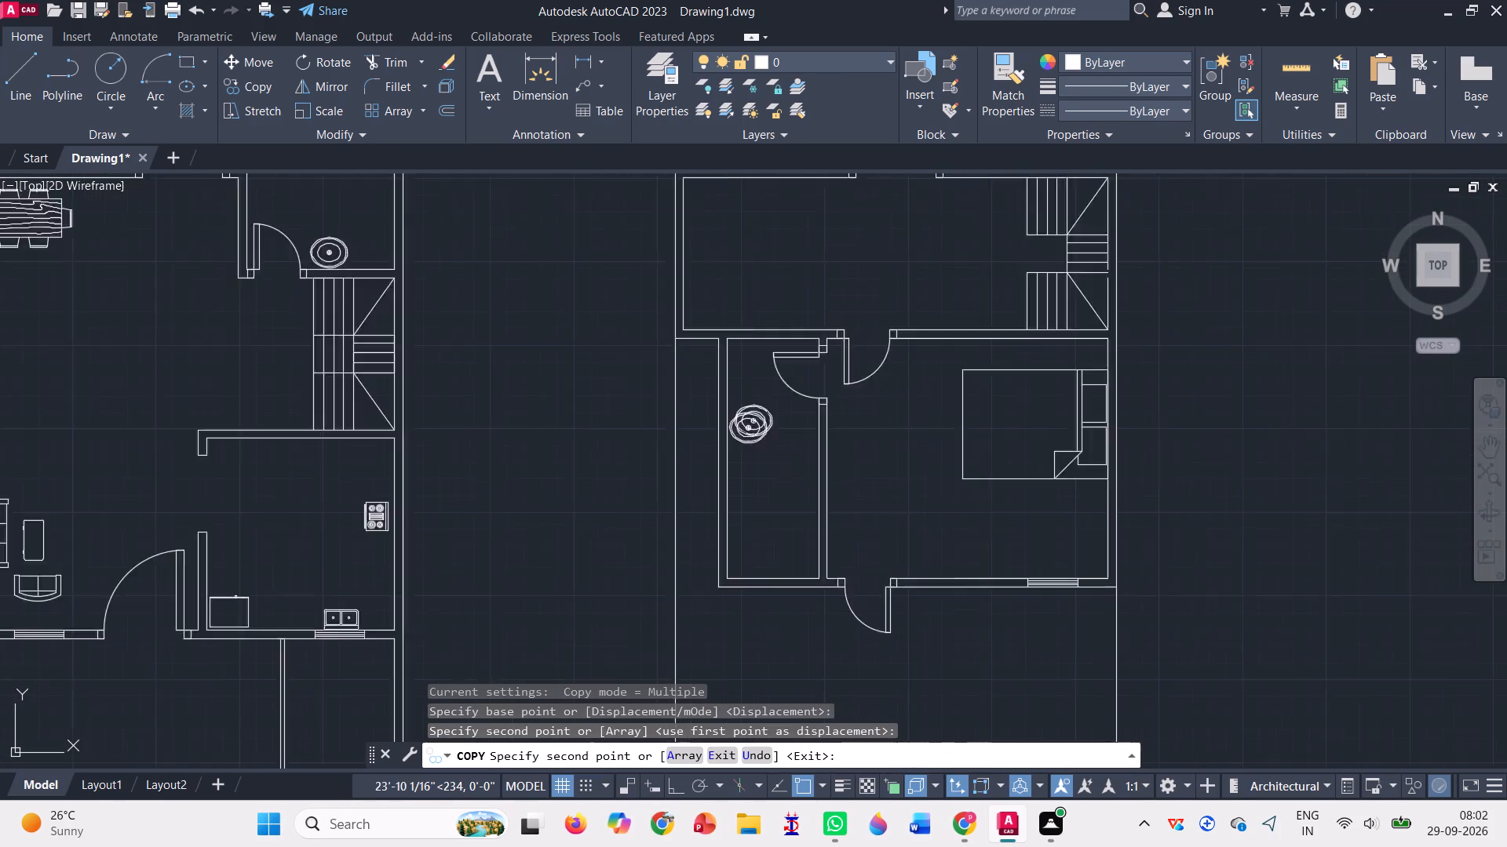
{"action": "scroll", "coordinate": [731, 409], "scroll_direction": "down", "scroll_amount": 2}
{"action": "key", "text": "Escape"}
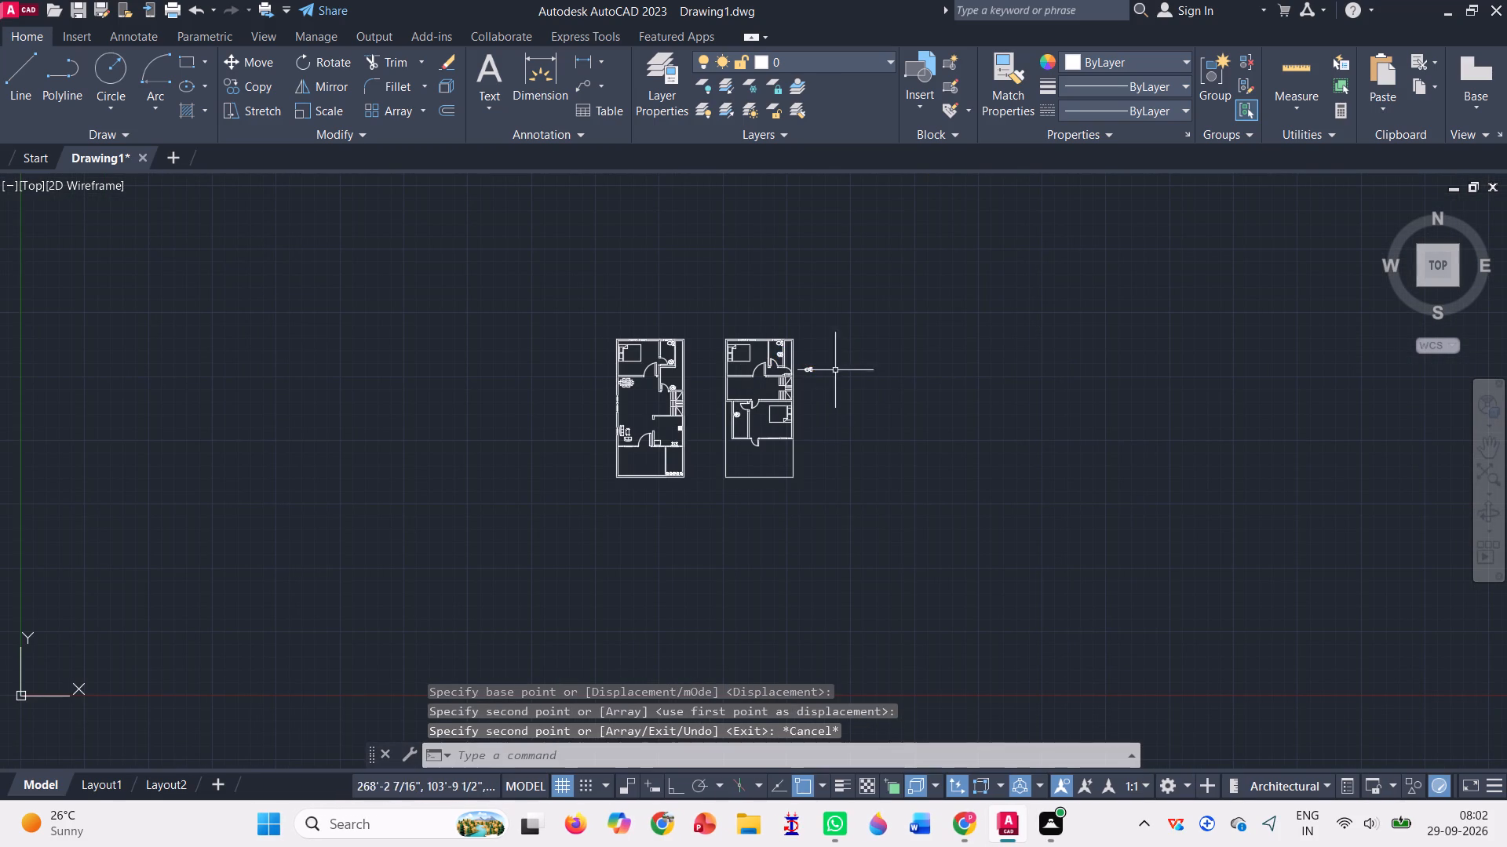
Rotate the copied toilet 90 degrees clockwise about its tank's northeast corner, so the bowl points north.
{"action": "scroll", "coordinate": [814, 349], "scroll_direction": "up", "scroll_amount": 2}
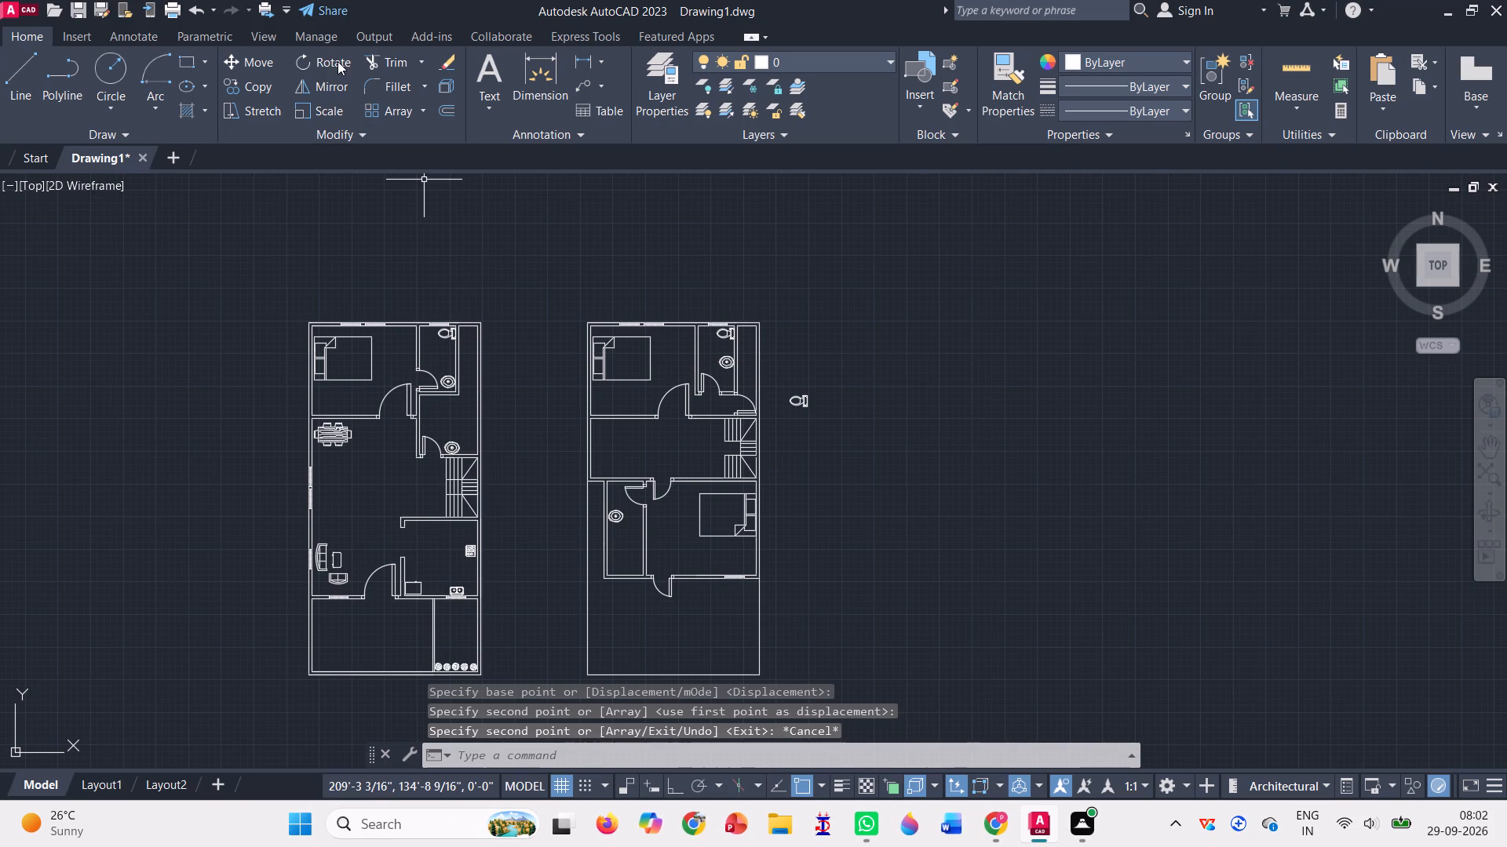
{"action": "left_click", "coordinate": [338, 61]}
{"action": "scroll", "coordinate": [819, 394], "scroll_direction": "up", "scroll_amount": 2}
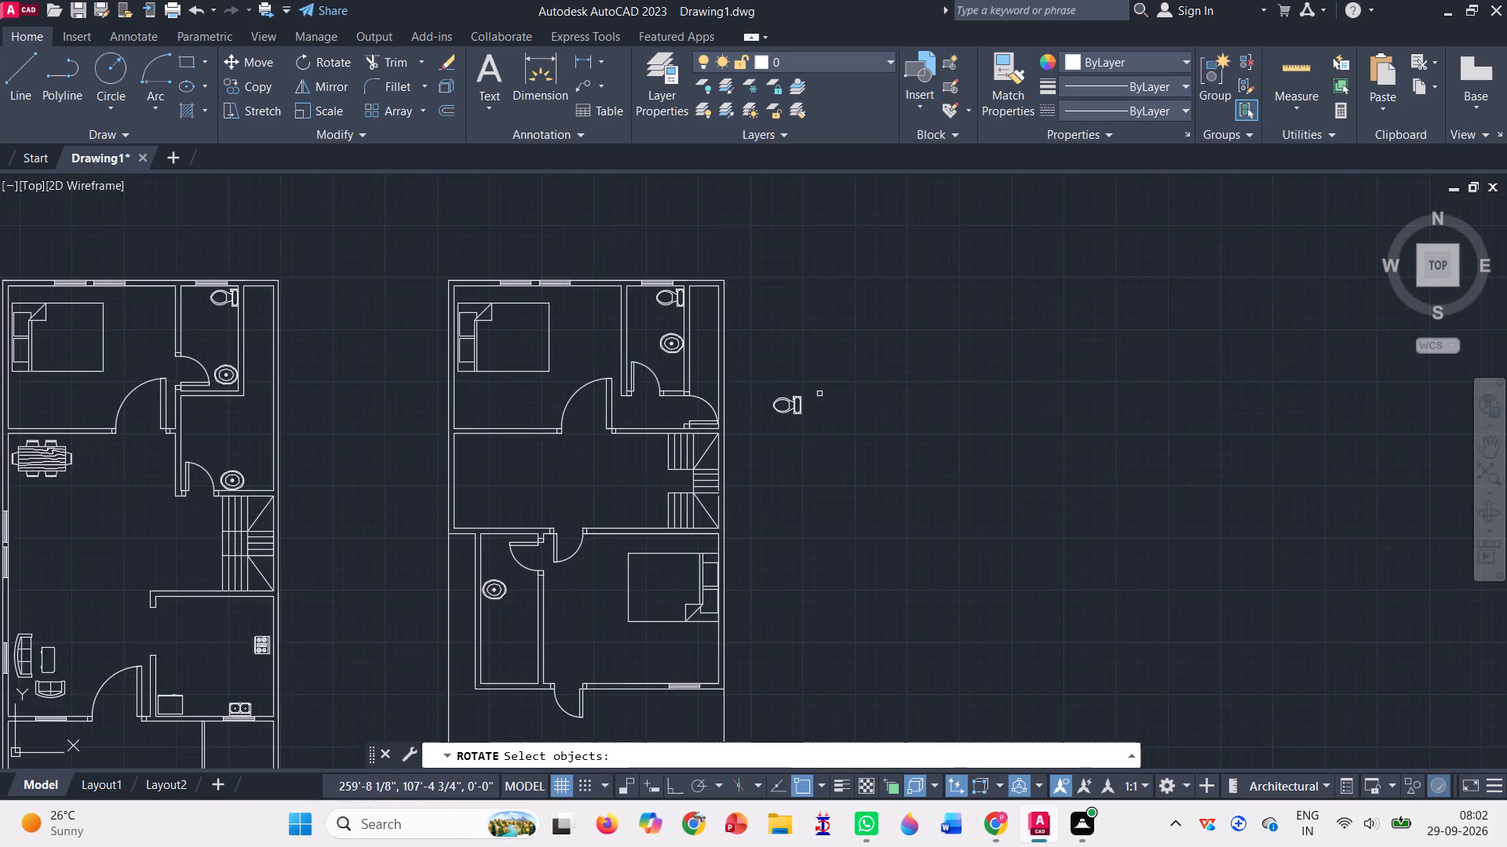
{"action": "scroll", "coordinate": [819, 394], "scroll_direction": "up", "scroll_amount": 1}
{"action": "left_click", "coordinate": [753, 415]}
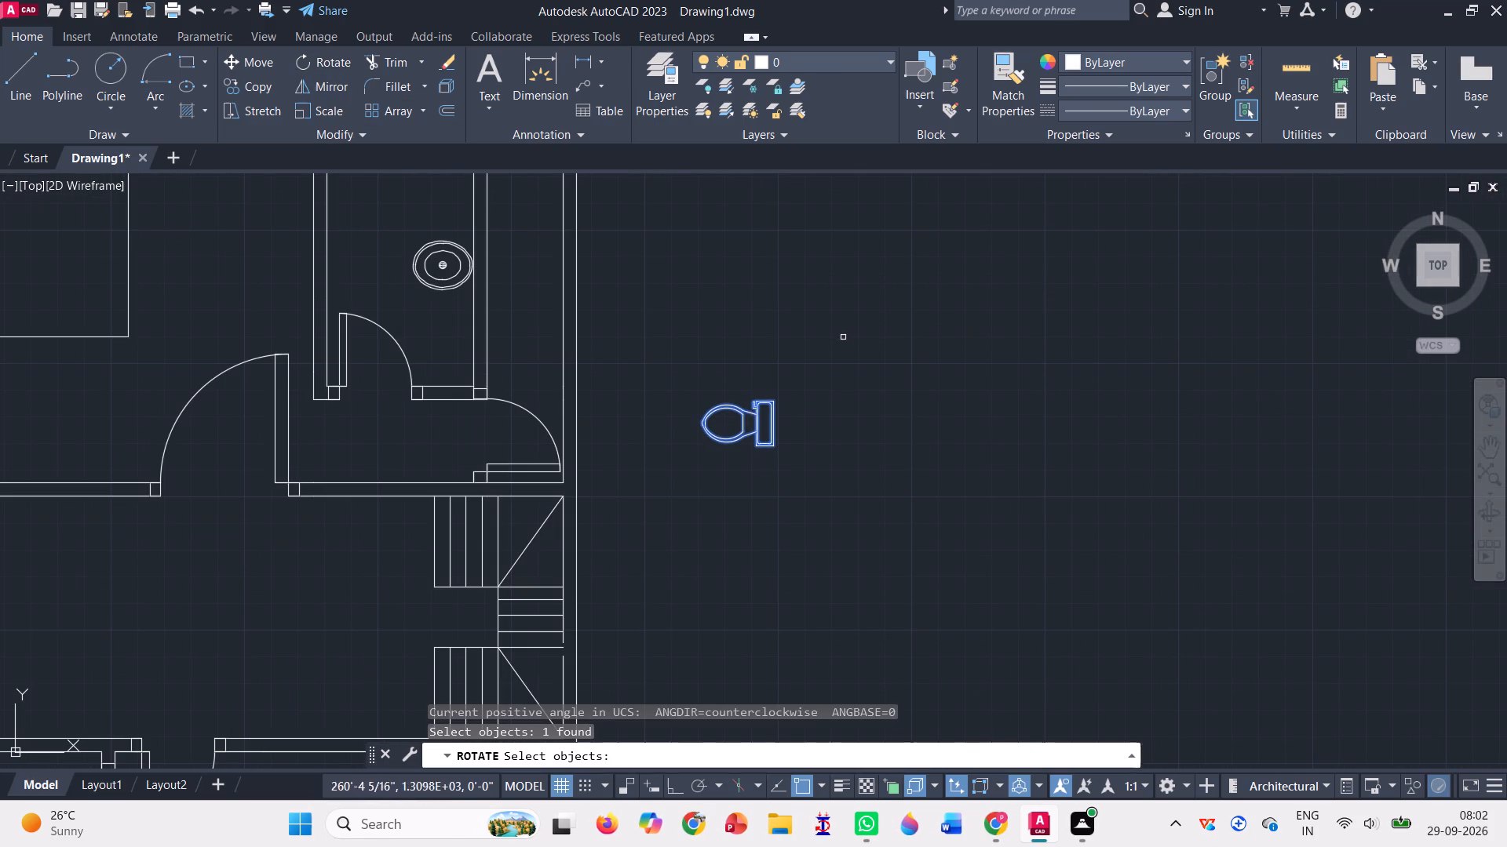
{"action": "key", "text": "Return"}
{"action": "scroll", "coordinate": [779, 384], "scroll_direction": "up", "scroll_amount": 1}
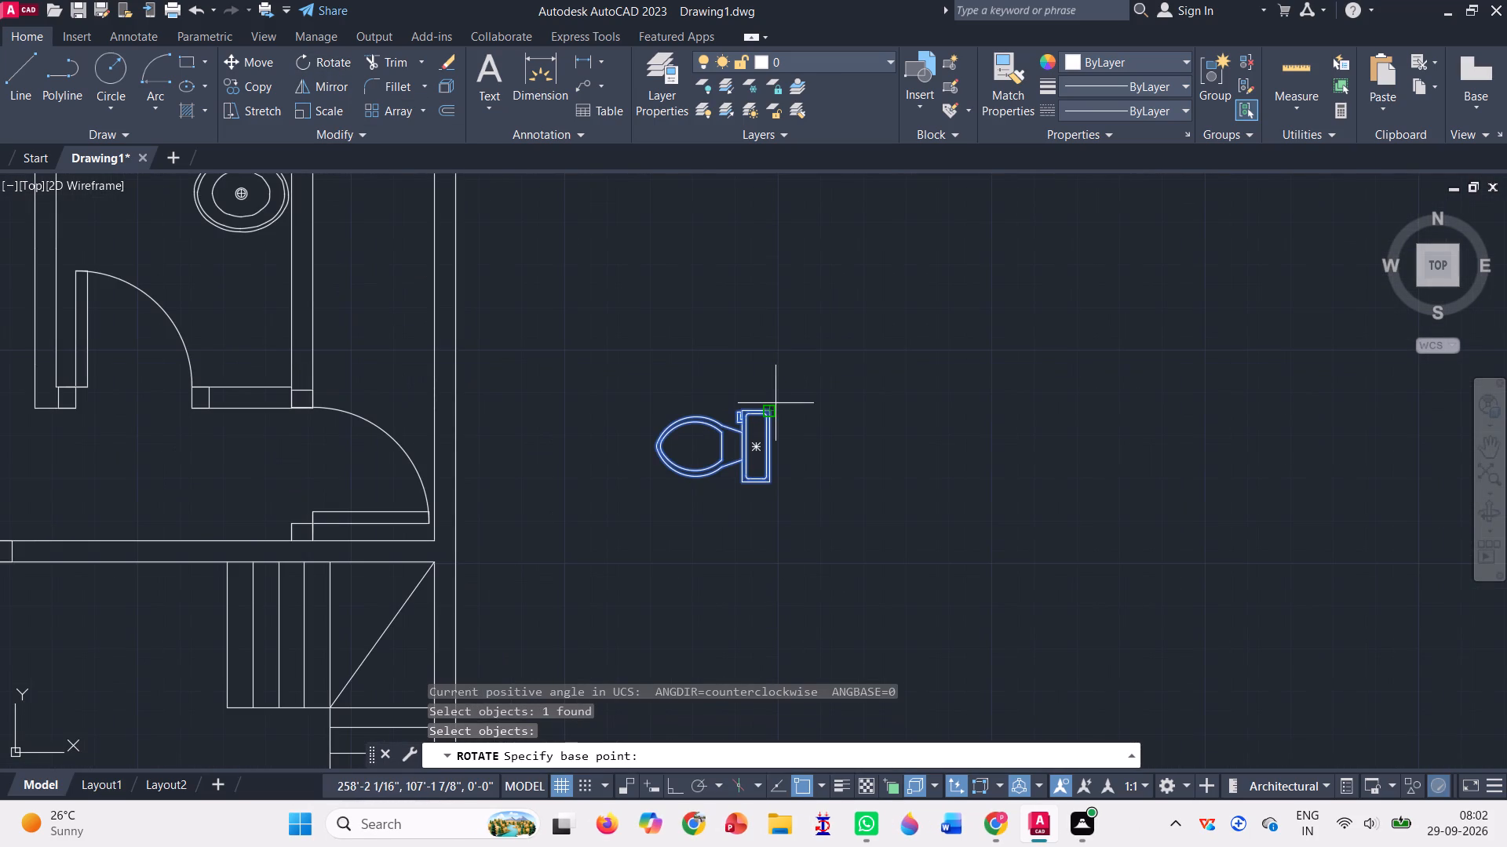
{"action": "left_click", "coordinate": [773, 408]}
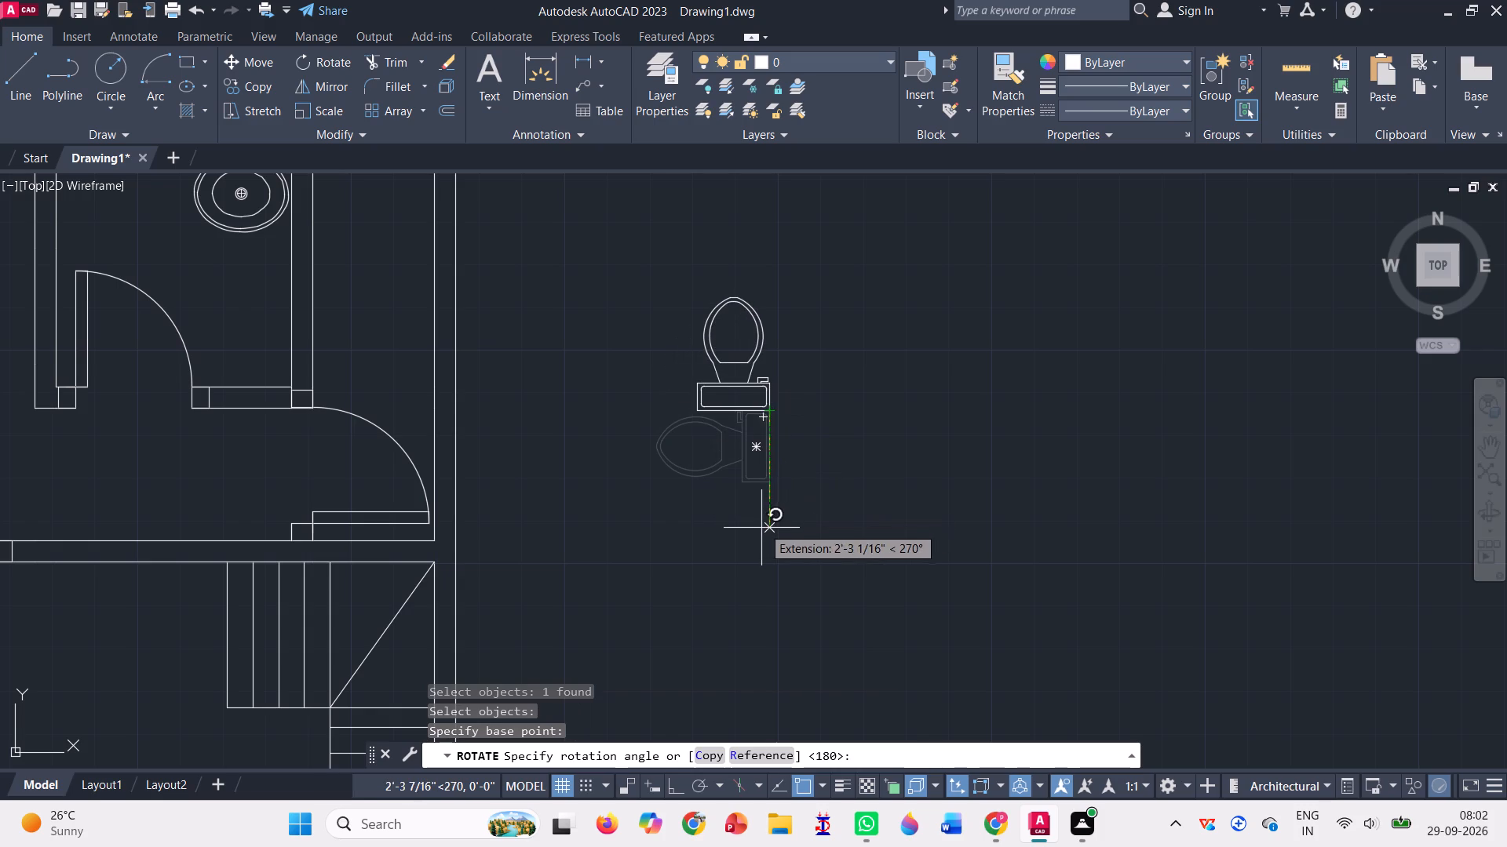
{"action": "left_click", "coordinate": [761, 528]}
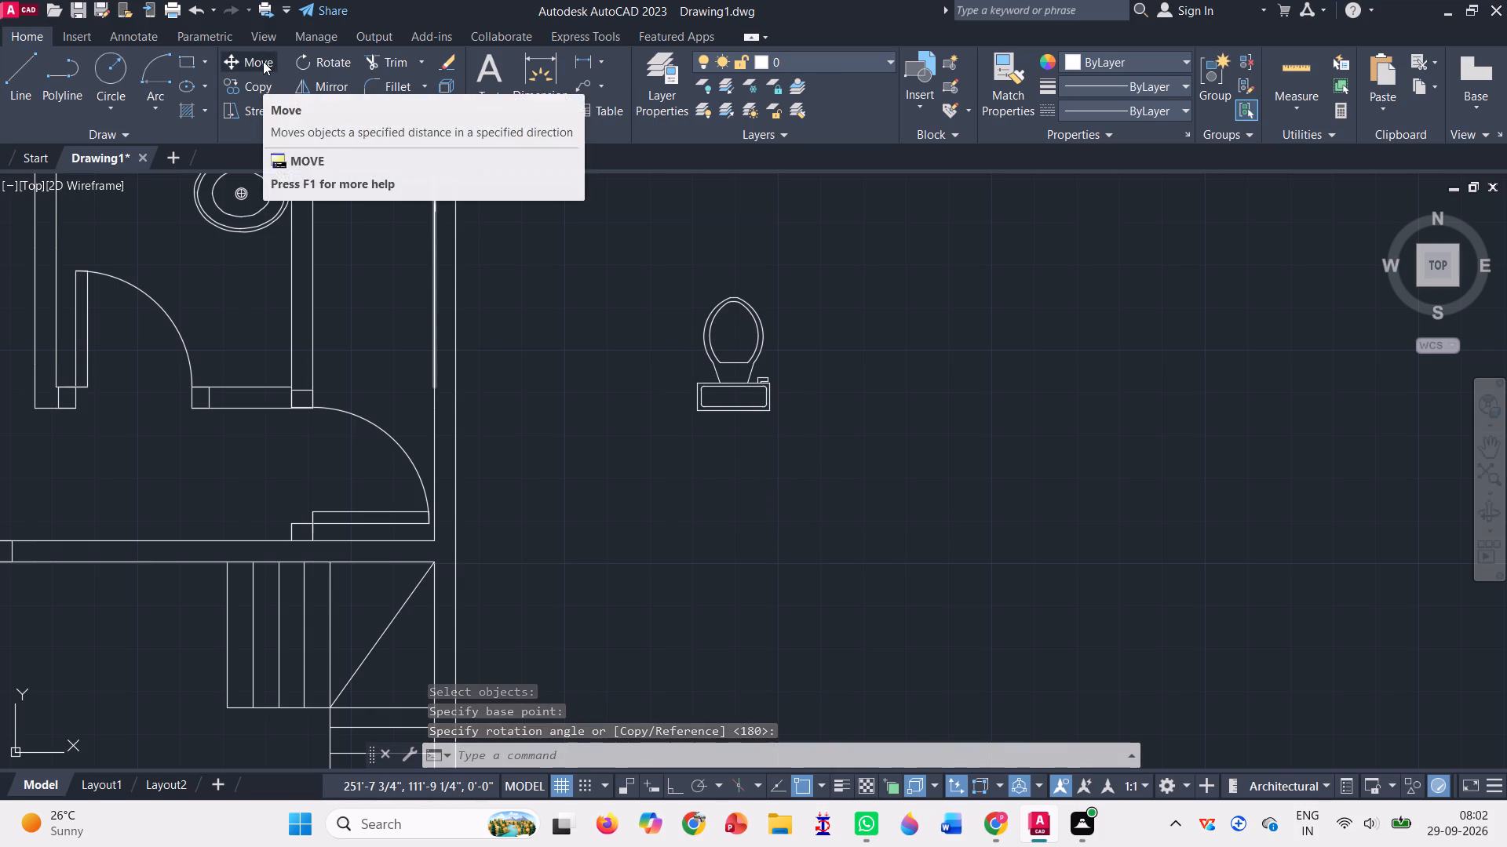
Move the rotated toilet by its tank's southeast corner into the second plan's southwest bathroom, against the inner face of the south wall.
{"action": "left_click", "coordinate": [263, 61]}
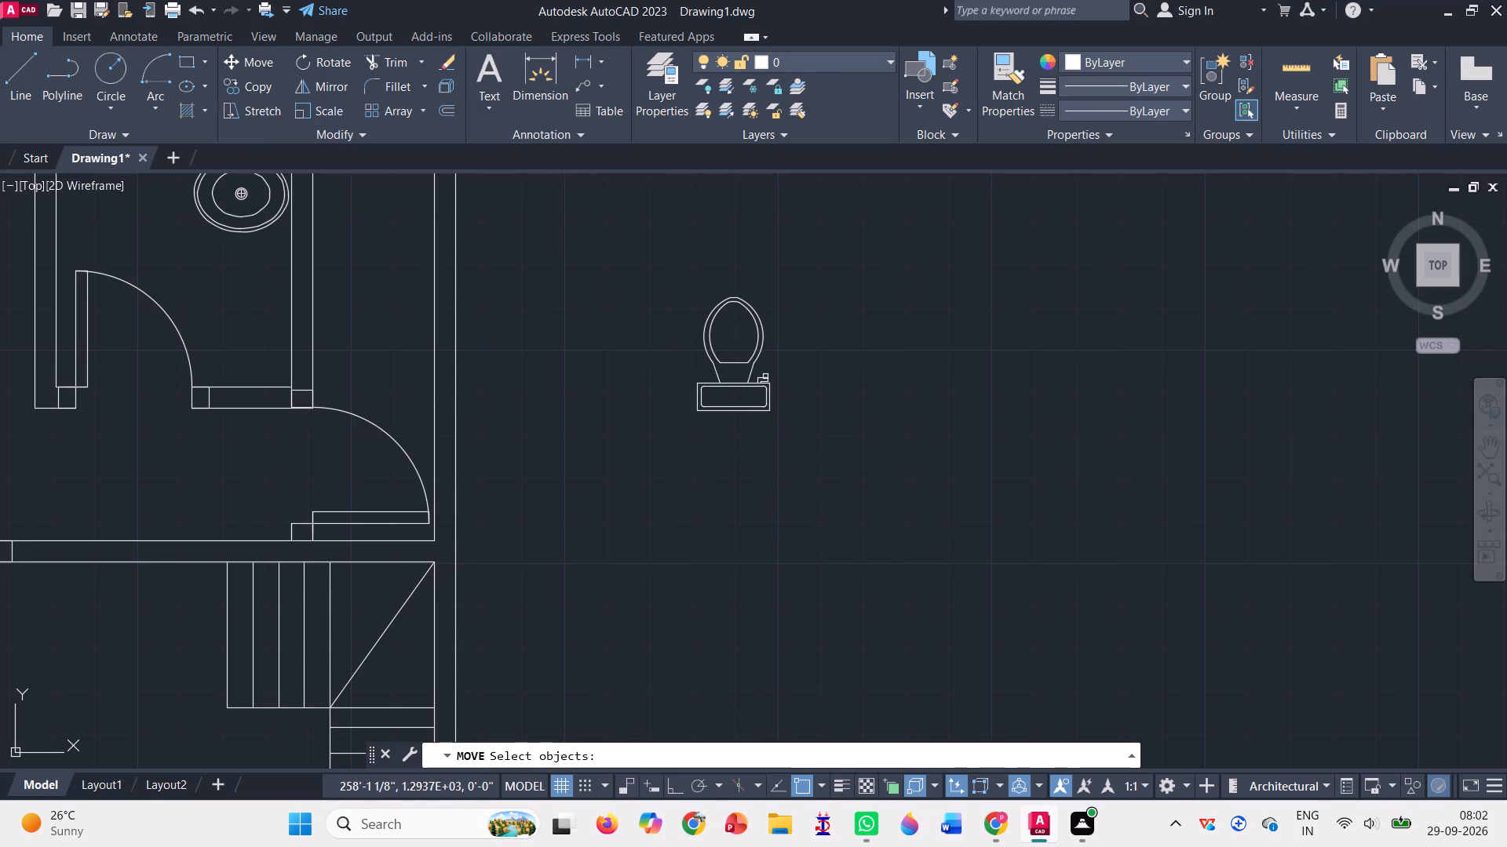
{"action": "left_click", "coordinate": [767, 377]}
{"action": "key", "text": "Return"}
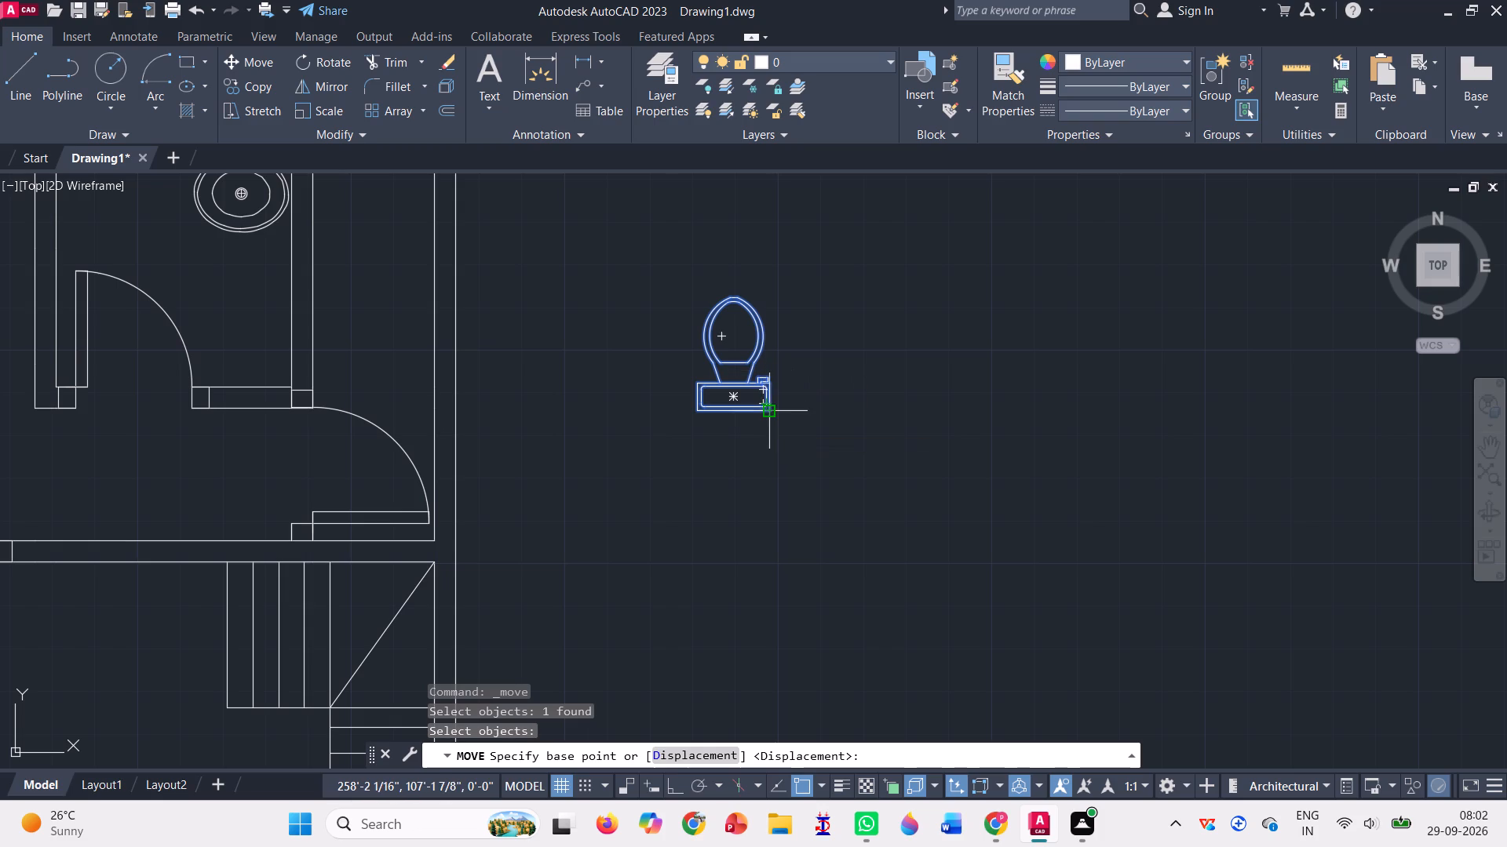
{"action": "scroll", "coordinate": [771, 416], "scroll_direction": "up", "scroll_amount": 2}
{"action": "left_click", "coordinate": [769, 407]}
{"action": "scroll", "coordinate": [776, 404], "scroll_direction": "down", "scroll_amount": 2}
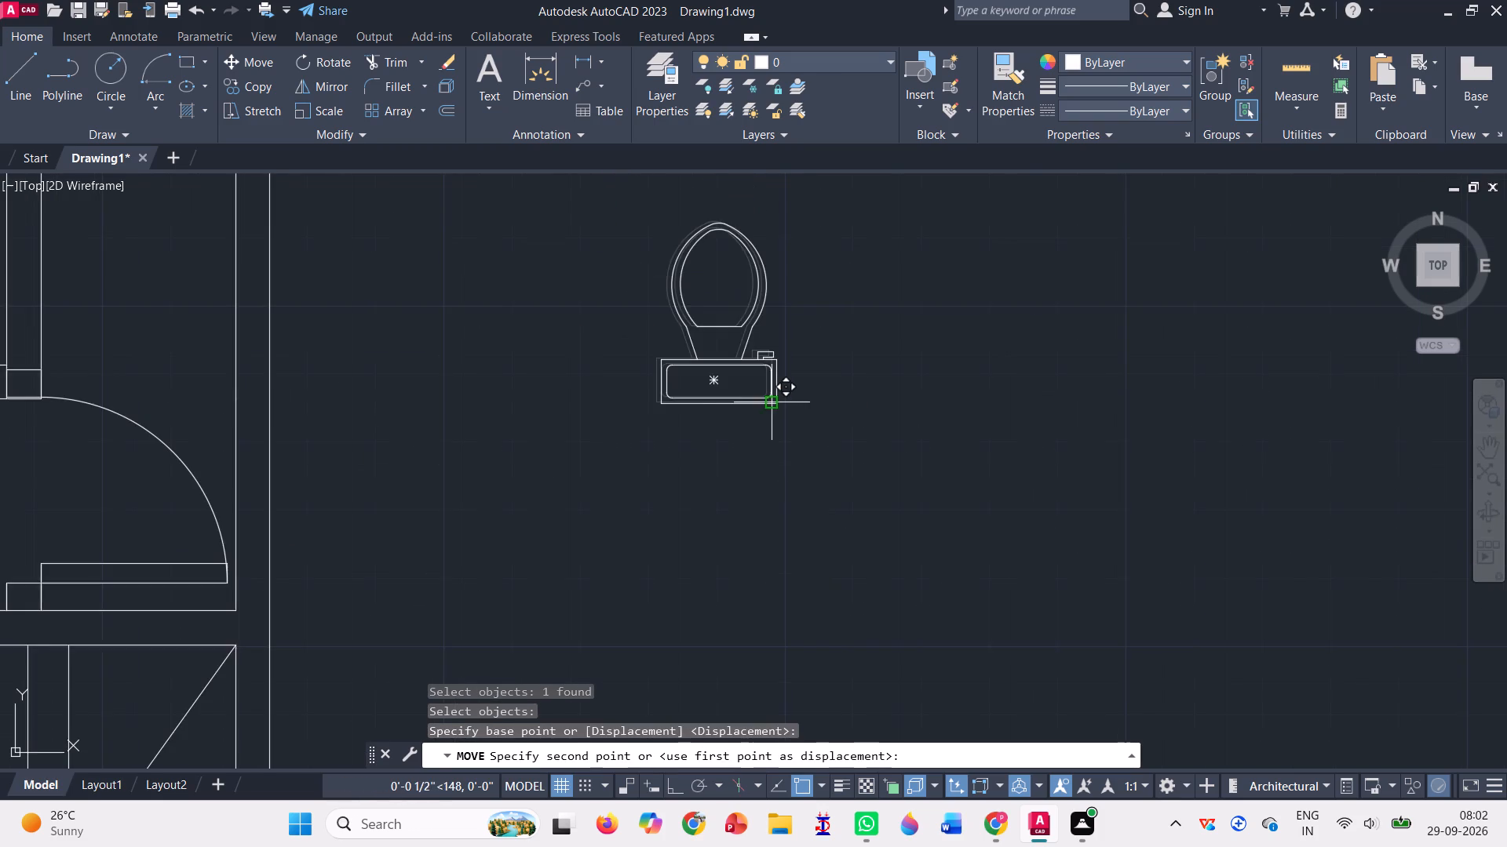
{"action": "scroll", "coordinate": [776, 404], "scroll_direction": "down", "scroll_amount": 4}
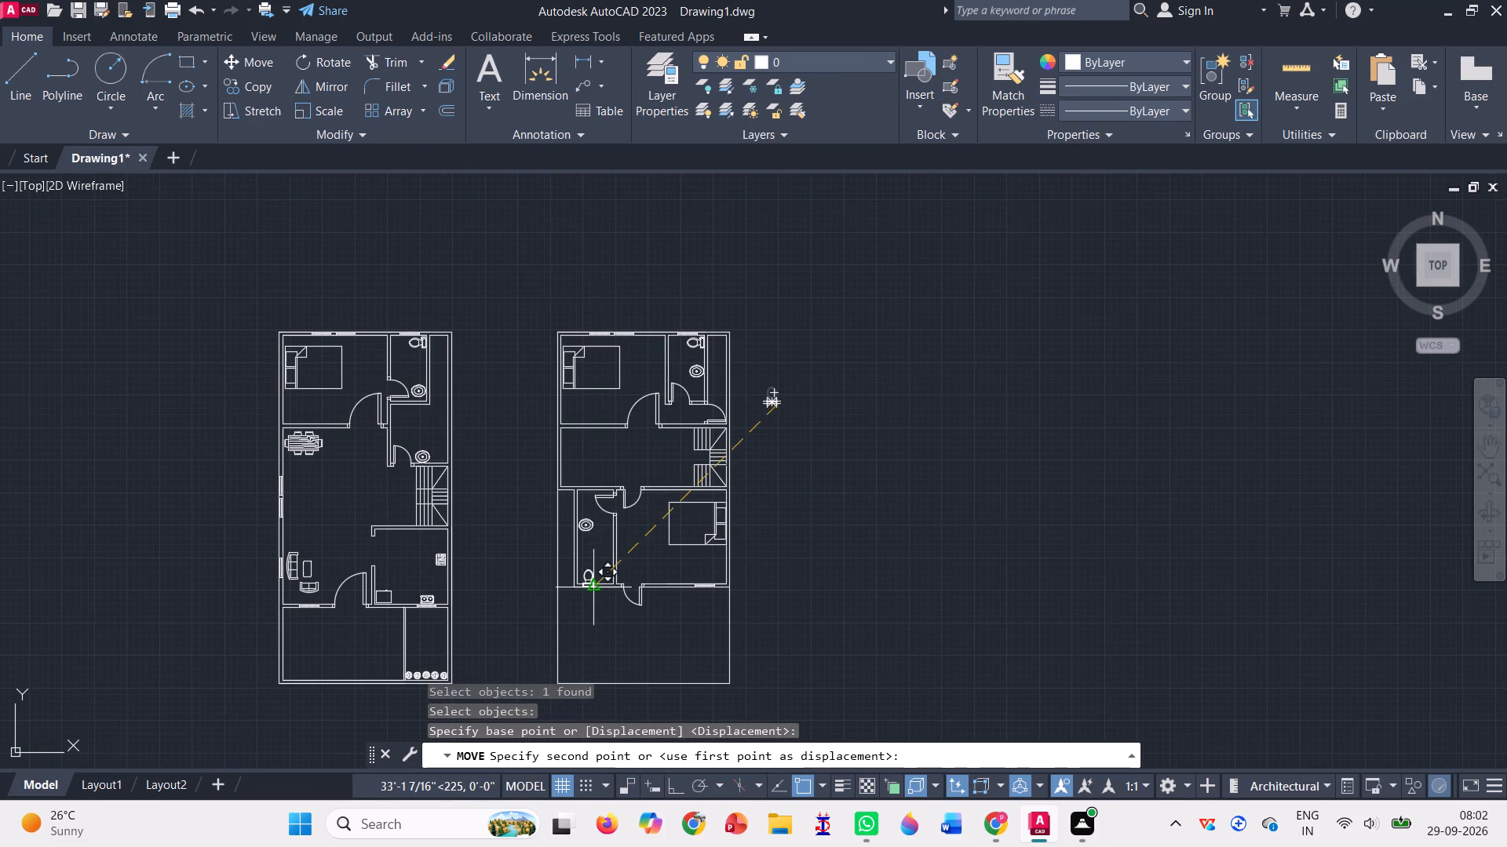
{"action": "scroll", "coordinate": [592, 591], "scroll_direction": "up", "scroll_amount": 3}
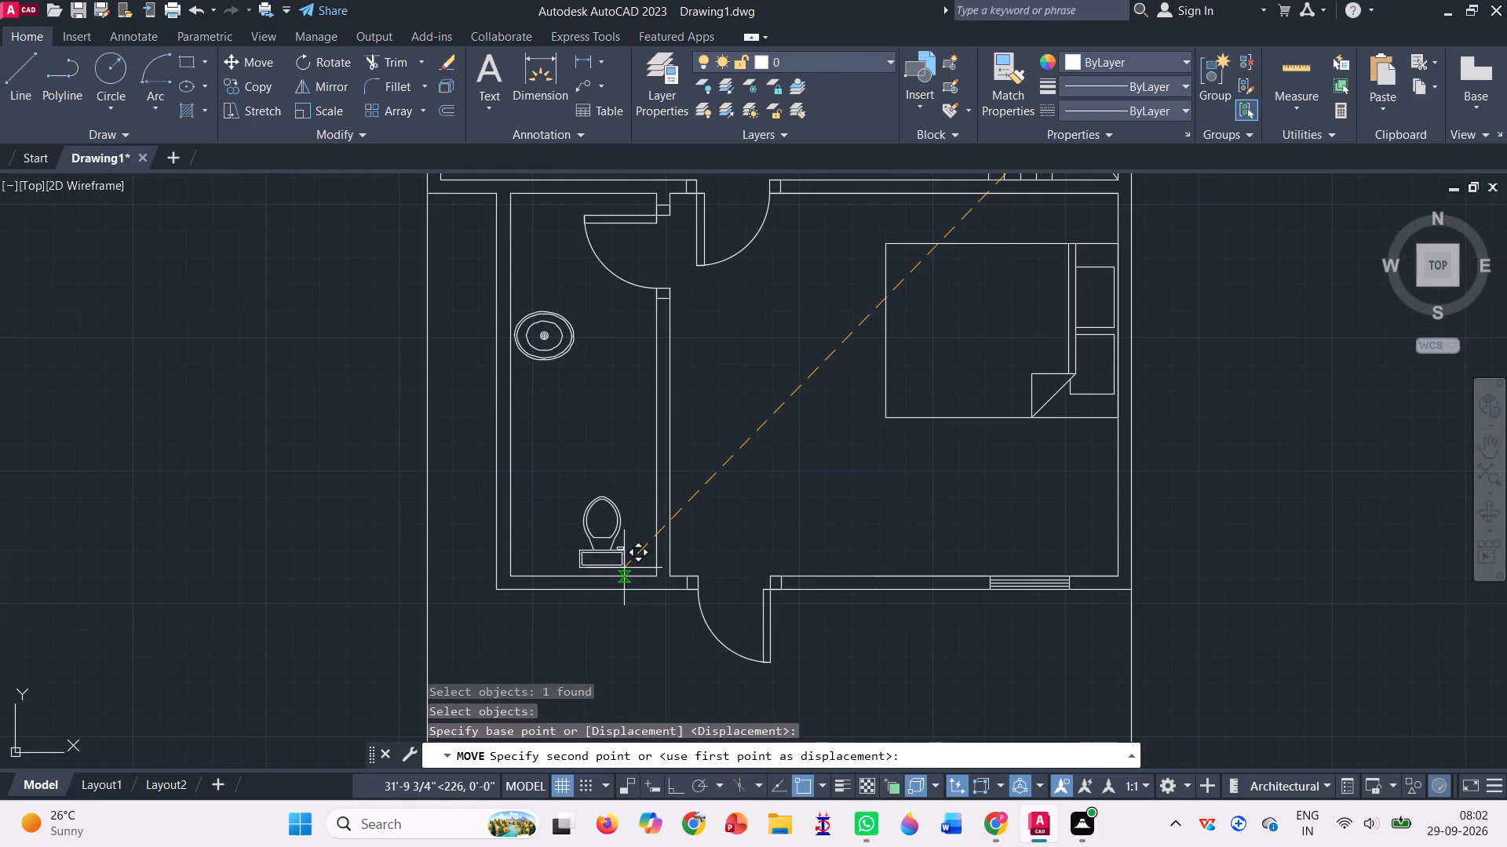
{"action": "left_click", "coordinate": [577, 575]}
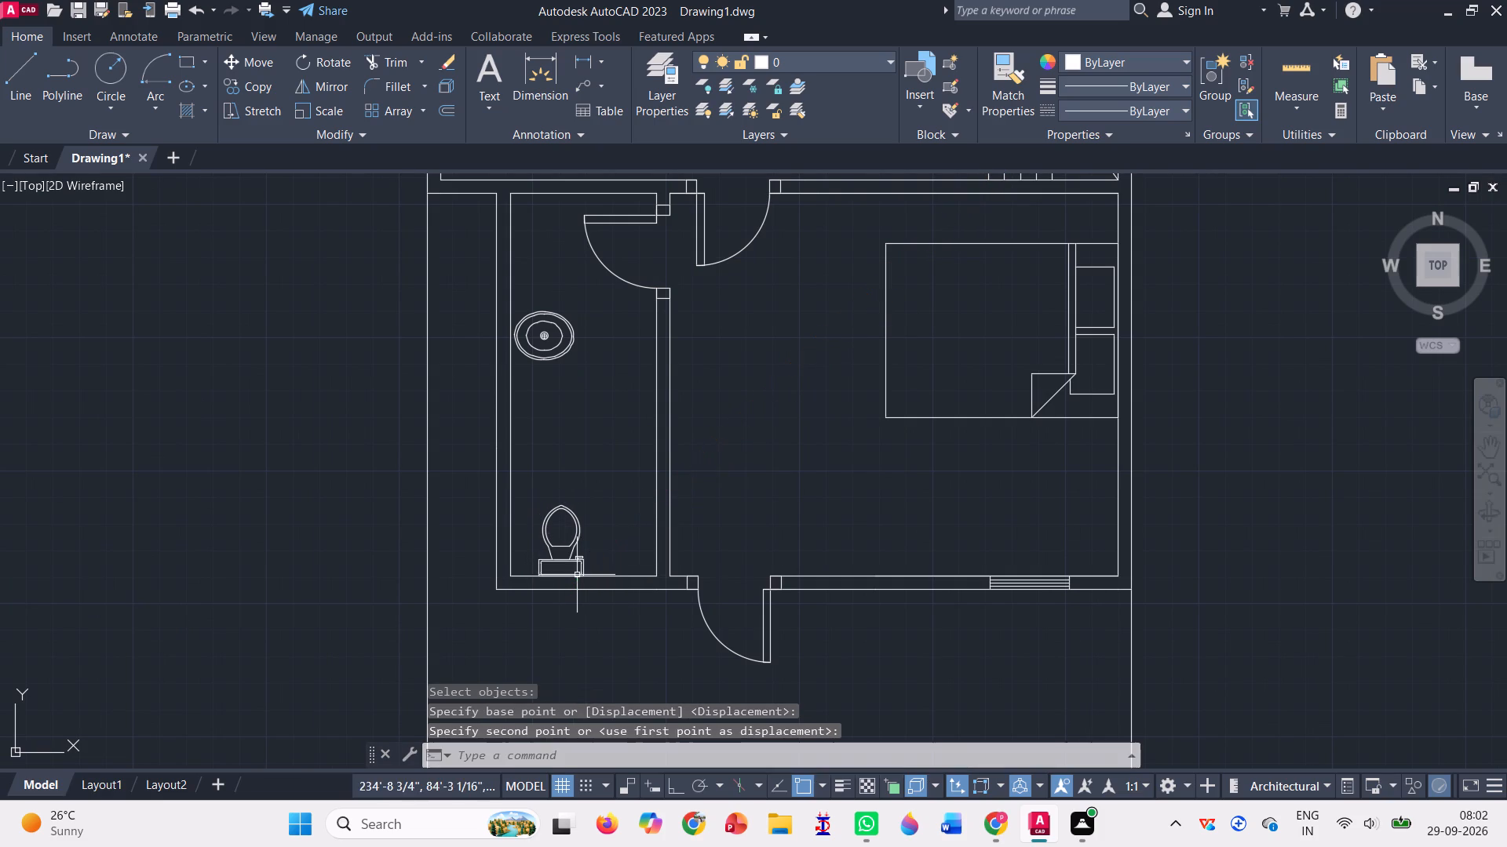
Copy the southern window of the adjacent pair in the first plan's west wall into the west wall of the second plan's middle room.
{"action": "scroll", "coordinate": [660, 471], "scroll_direction": "down", "scroll_amount": 4}
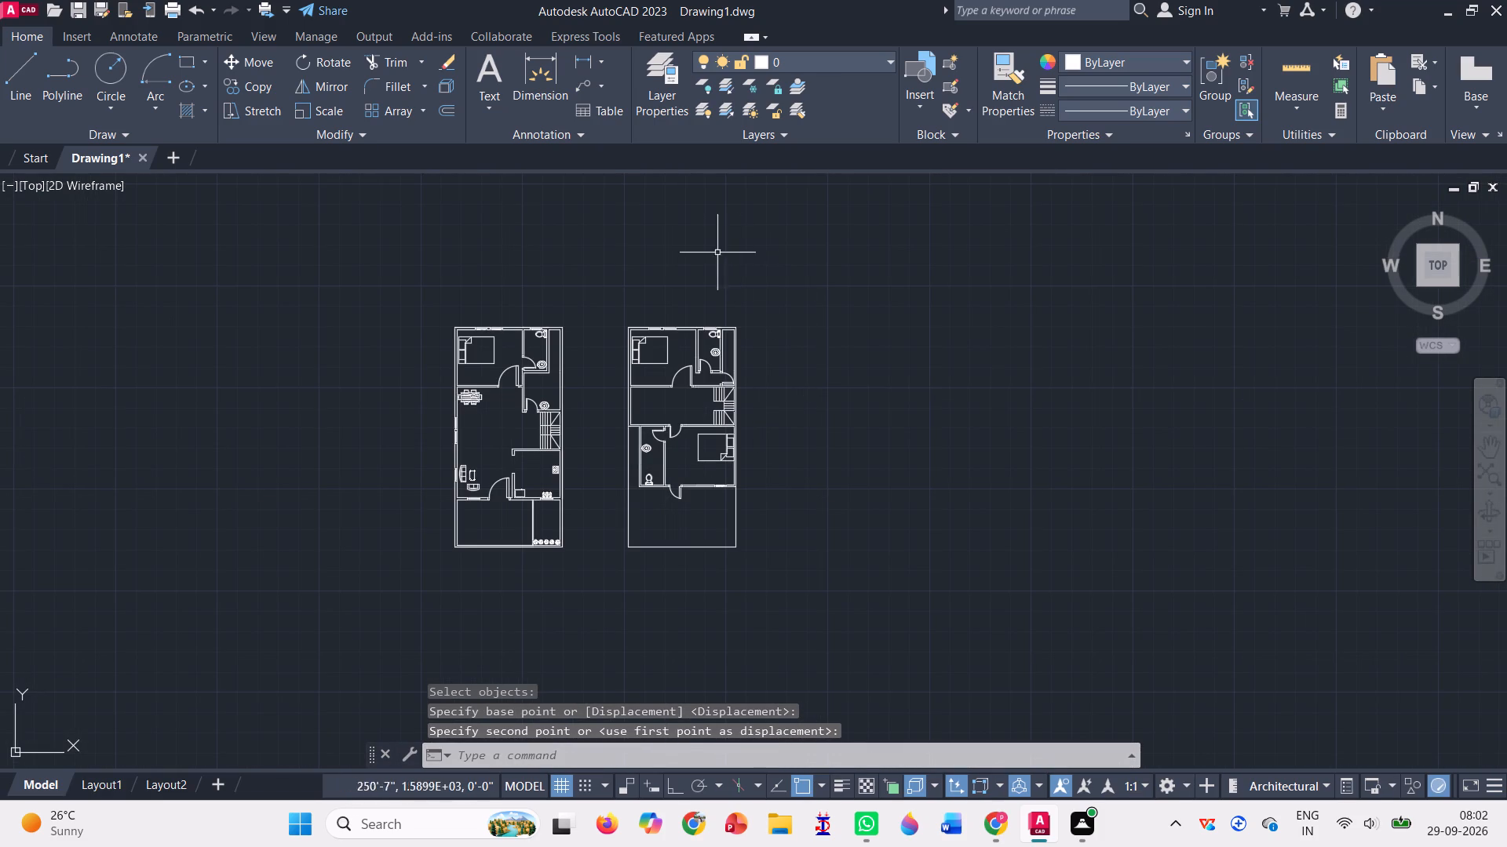
{"action": "left_click", "coordinate": [273, 89]}
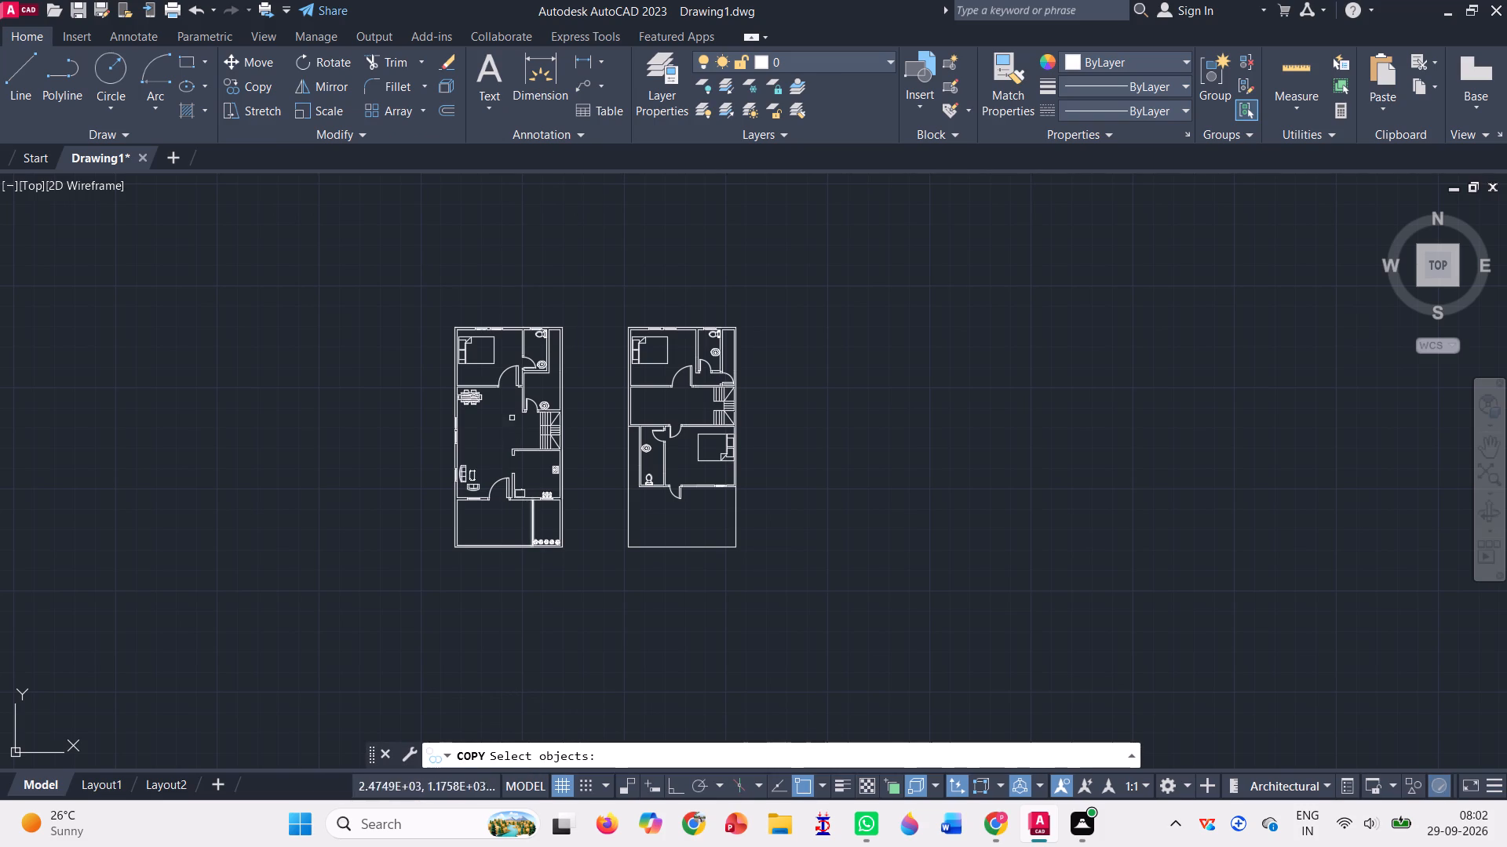
{"action": "scroll", "coordinate": [463, 430], "scroll_direction": "up", "scroll_amount": 1}
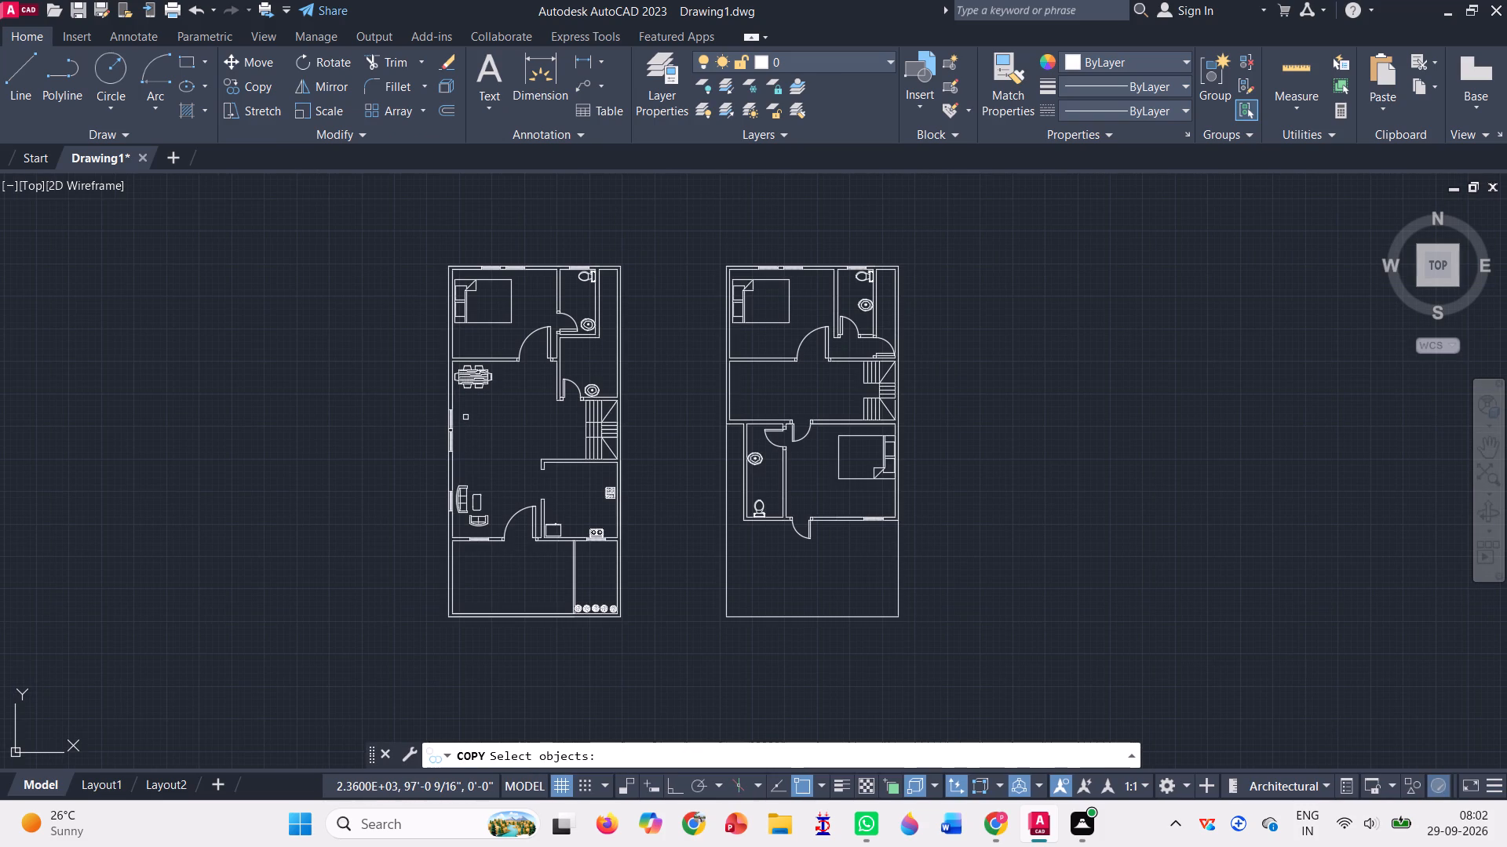
{"action": "scroll", "coordinate": [460, 442], "scroll_direction": "up", "scroll_amount": 2}
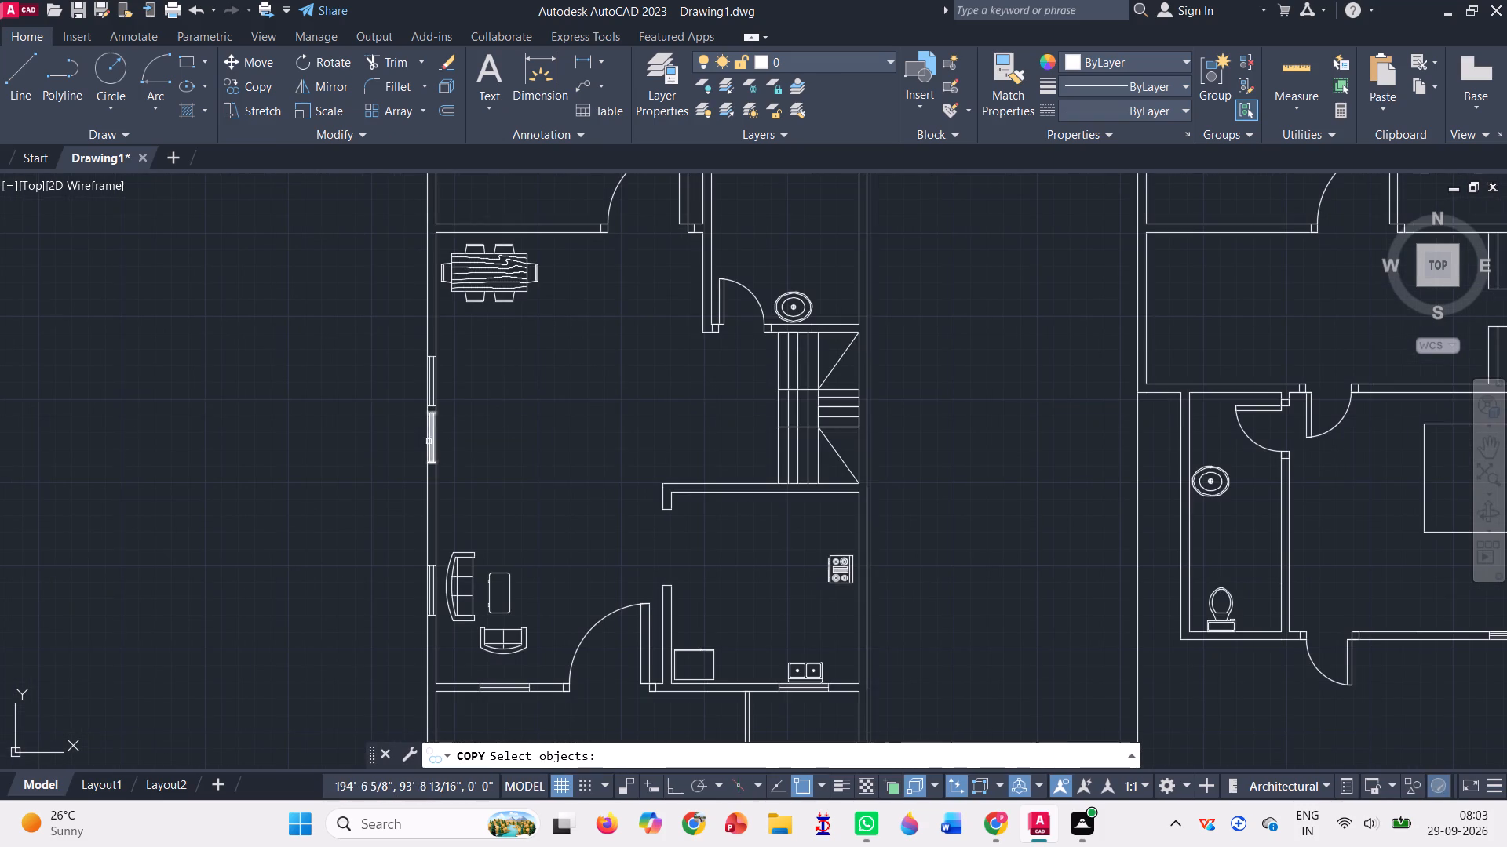
{"action": "left_click", "coordinate": [434, 438]}
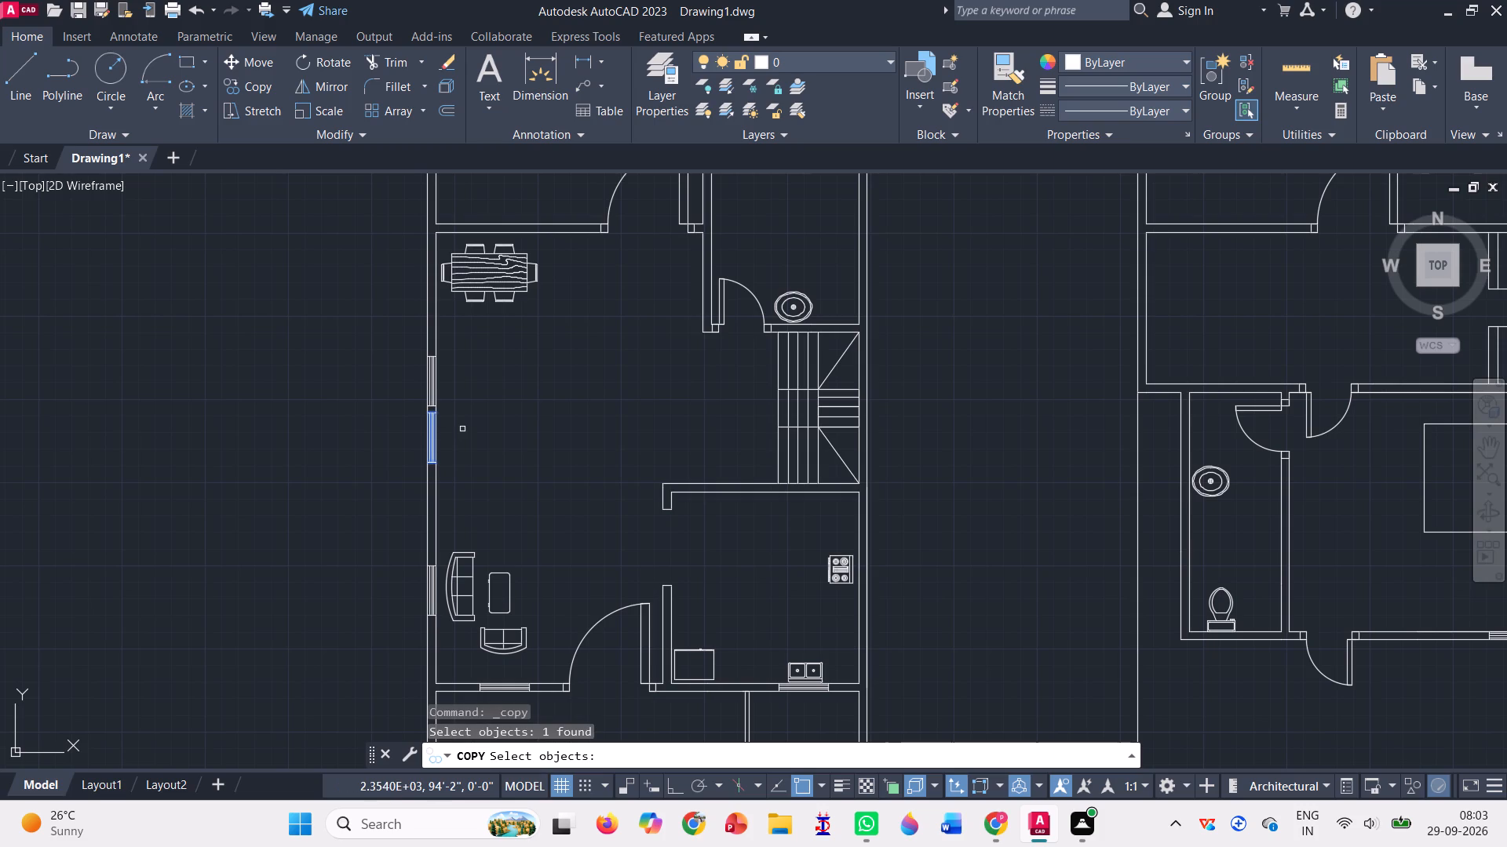
{"action": "key", "text": "Return"}
{"action": "scroll", "coordinate": [434, 438], "scroll_direction": "up", "scroll_amount": 3}
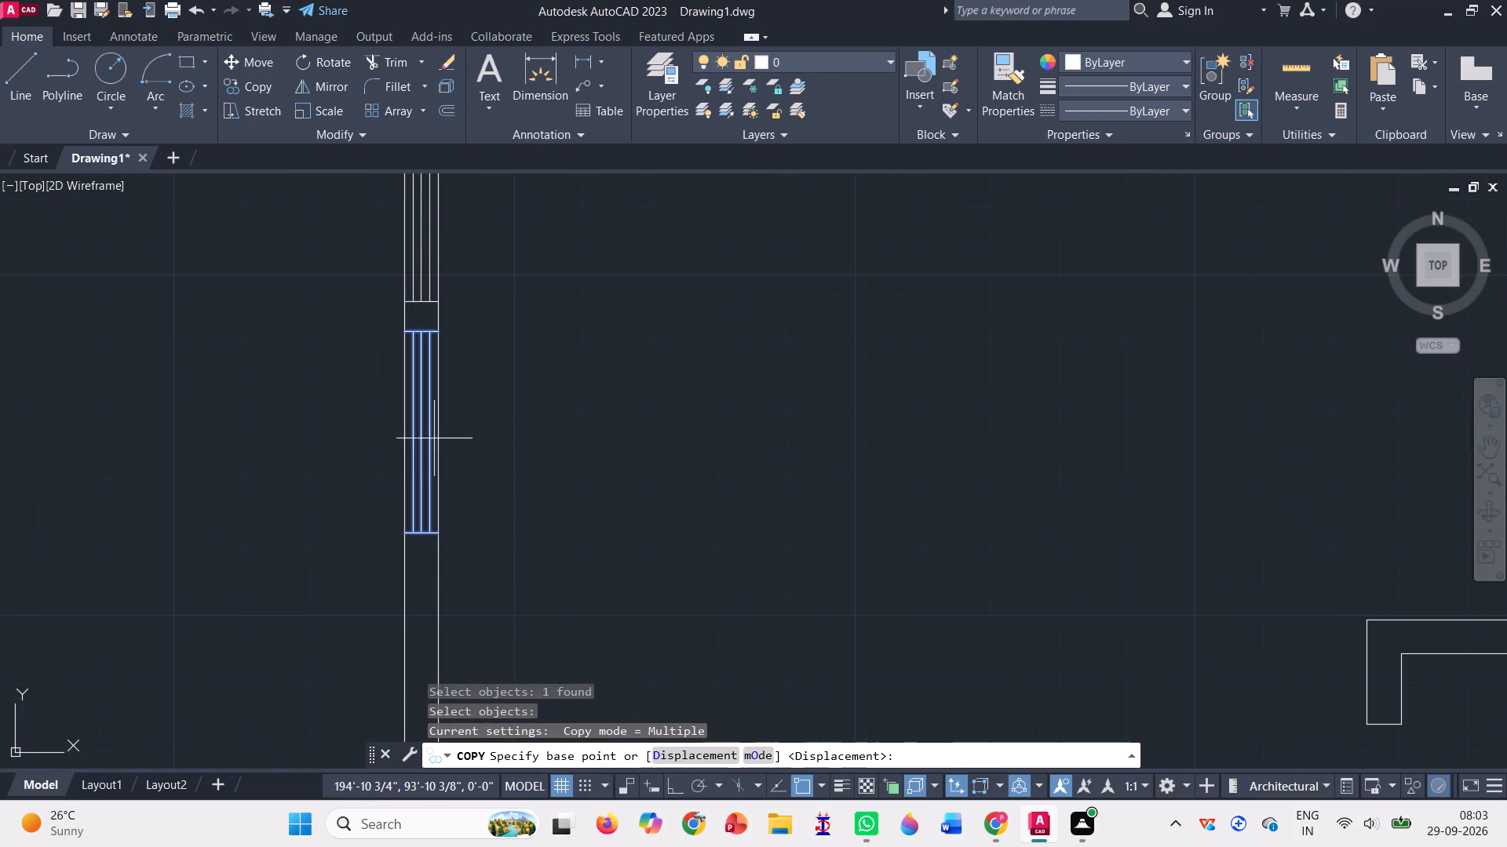
{"action": "left_click", "coordinate": [441, 330]}
{"action": "scroll", "coordinate": [443, 333], "scroll_direction": "down", "scroll_amount": 4}
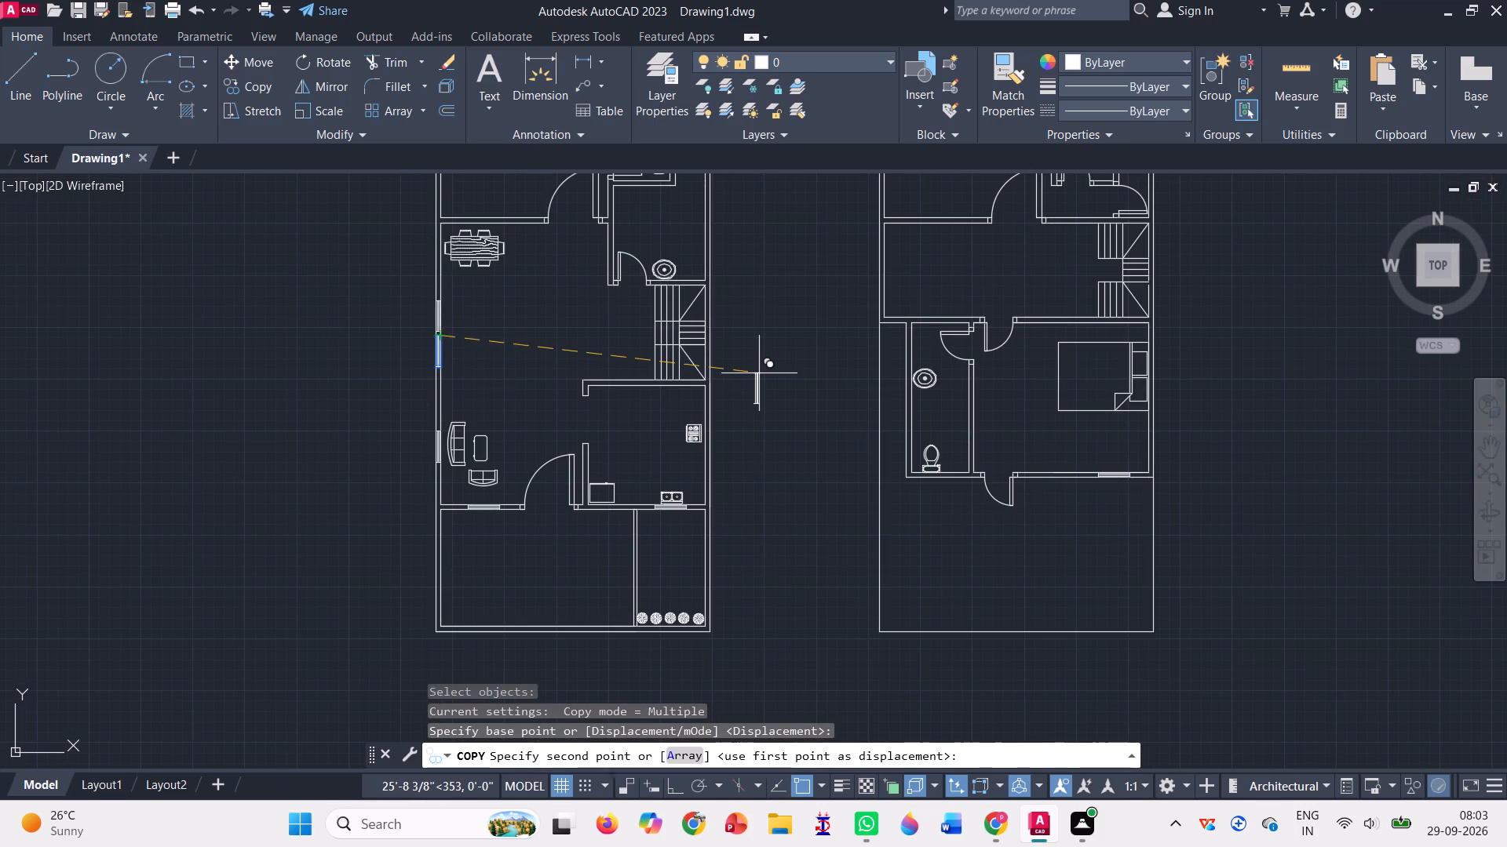
{"action": "scroll", "coordinate": [759, 373], "scroll_direction": "down", "scroll_amount": 2}
{"action": "scroll", "coordinate": [795, 321], "scroll_direction": "up", "scroll_amount": 2}
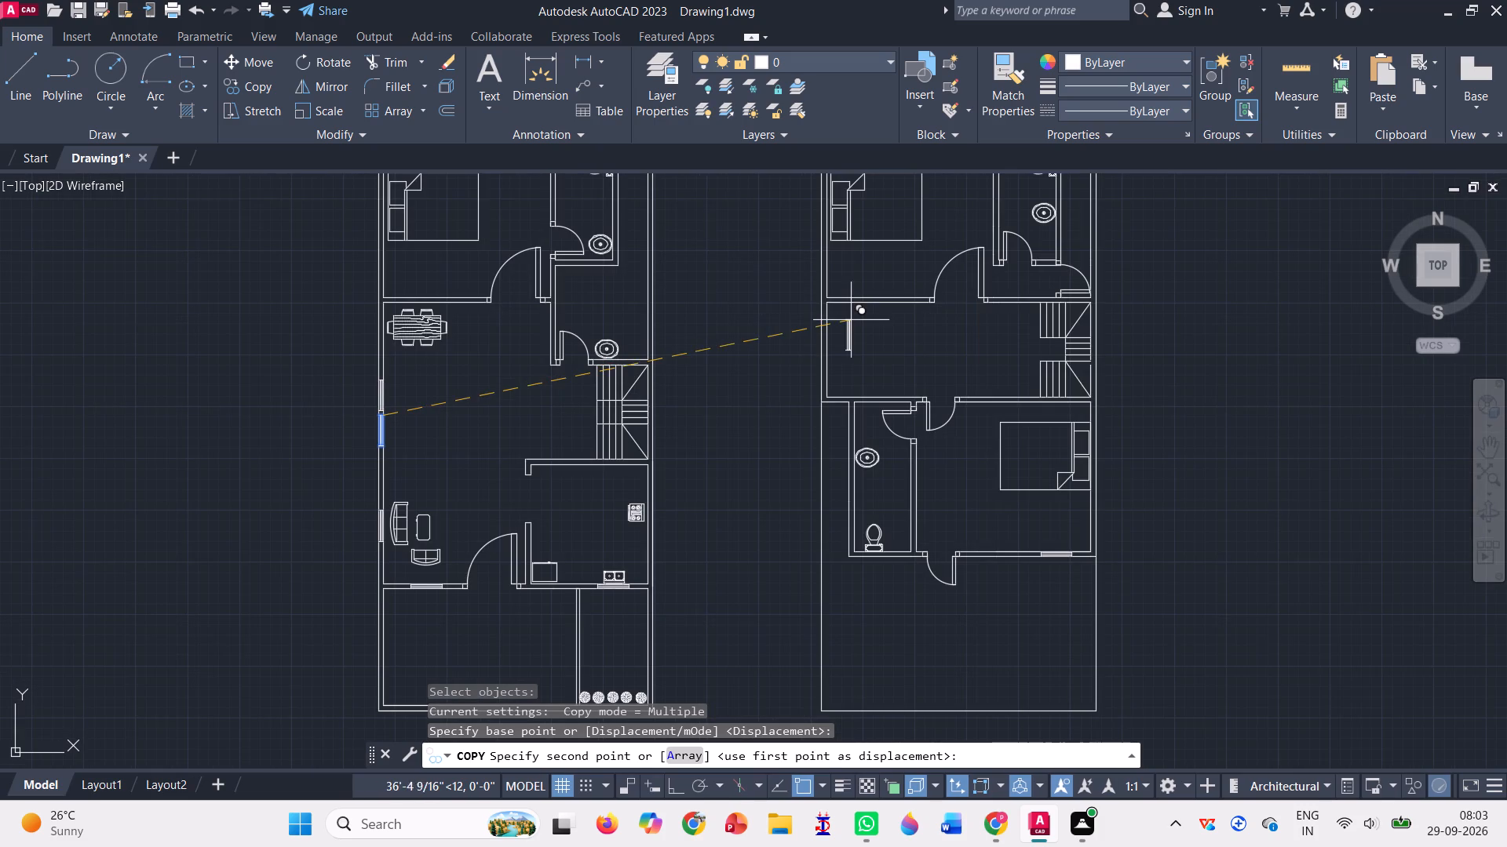
{"action": "scroll", "coordinate": [843, 323], "scroll_direction": "up", "scroll_amount": 3}
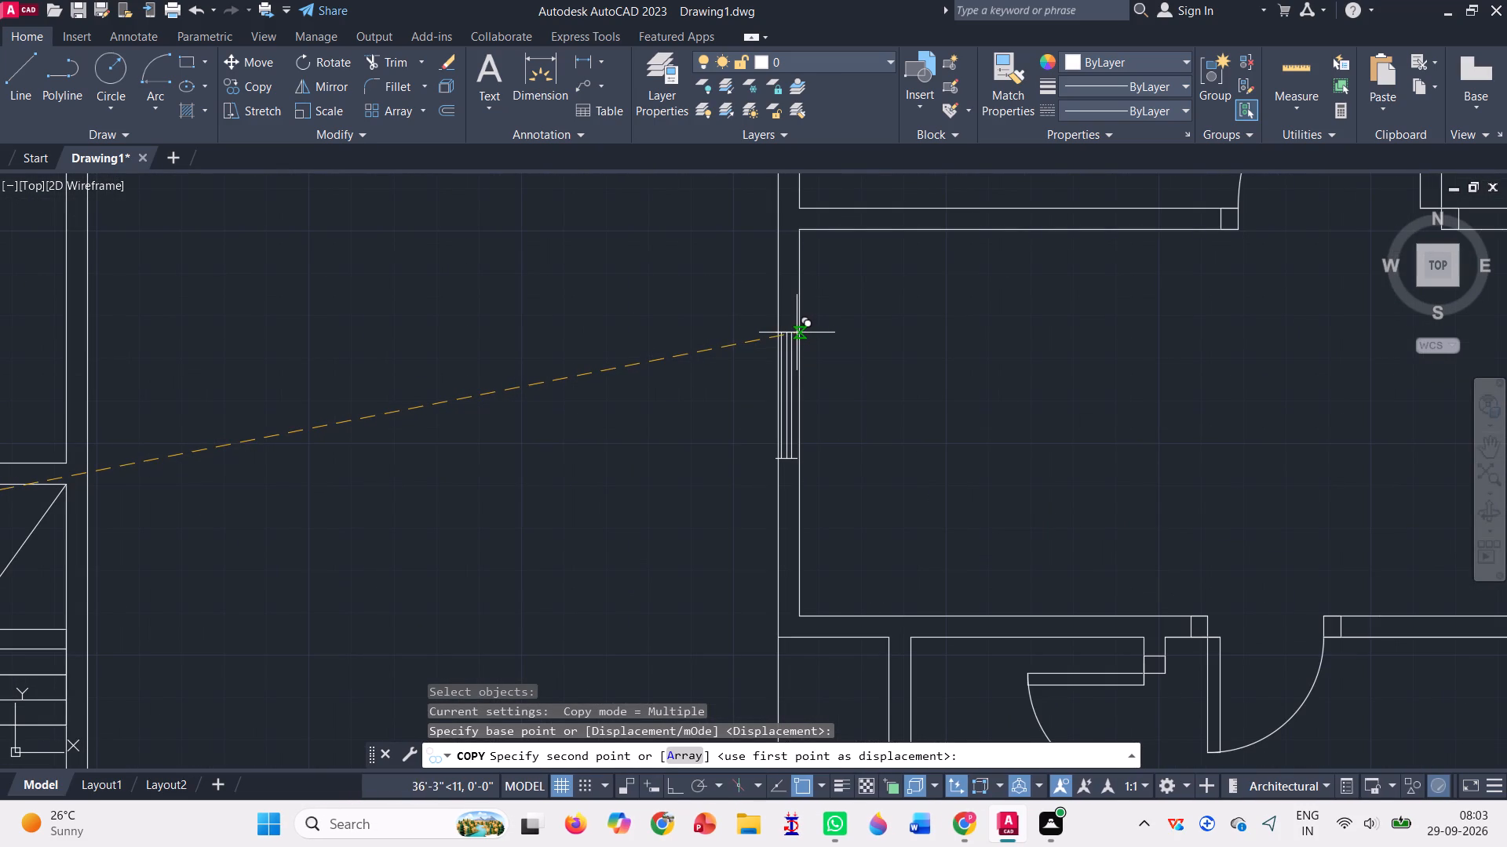
{"action": "left_click", "coordinate": [797, 333]}
{"action": "scroll", "coordinate": [647, 372], "scroll_direction": "down", "scroll_amount": 2}
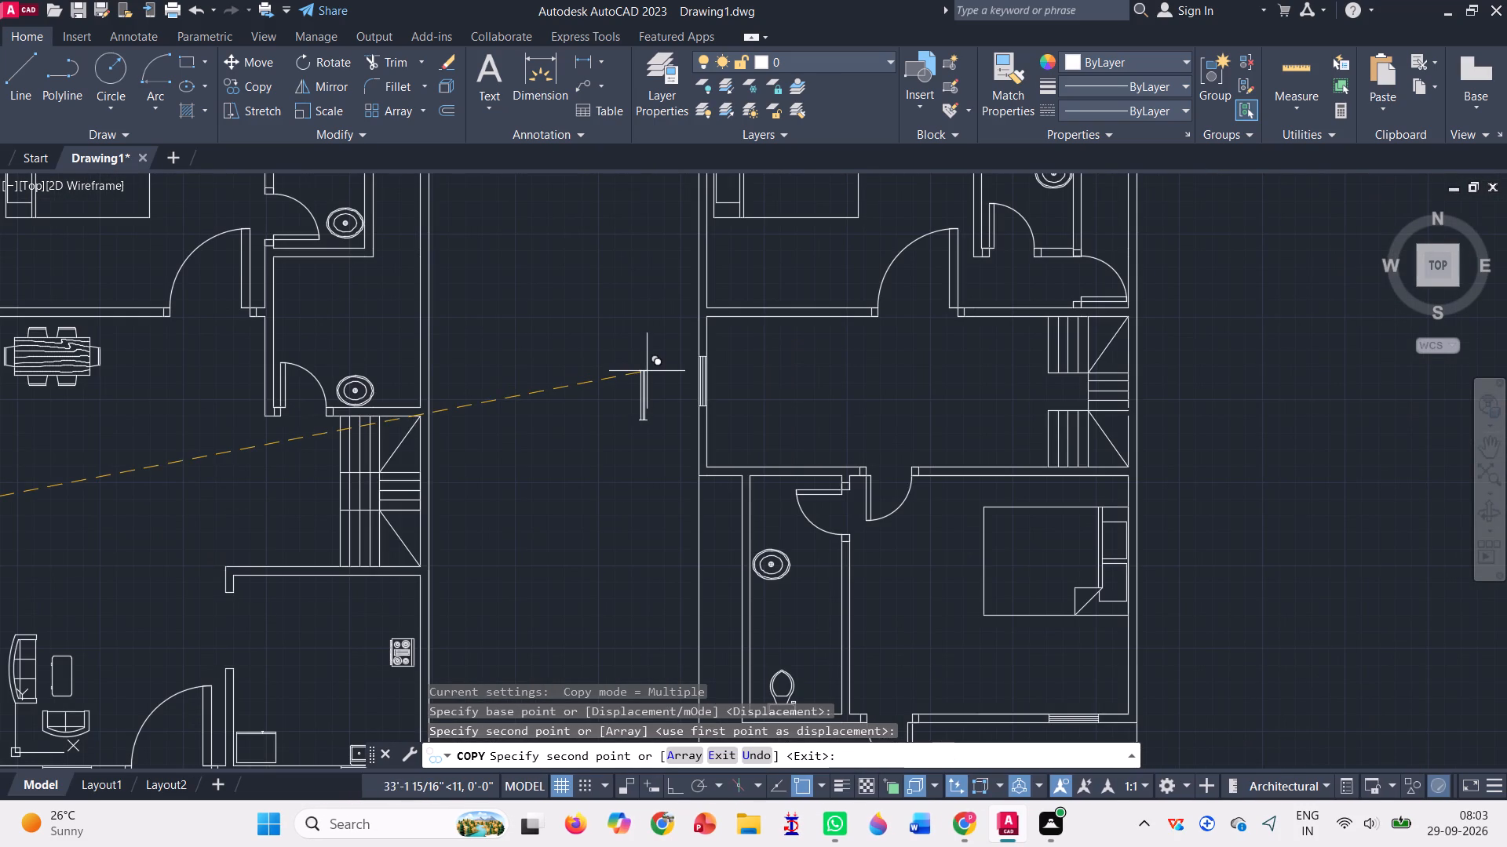
{"action": "scroll", "coordinate": [648, 372], "scroll_direction": "down", "scroll_amount": 1}
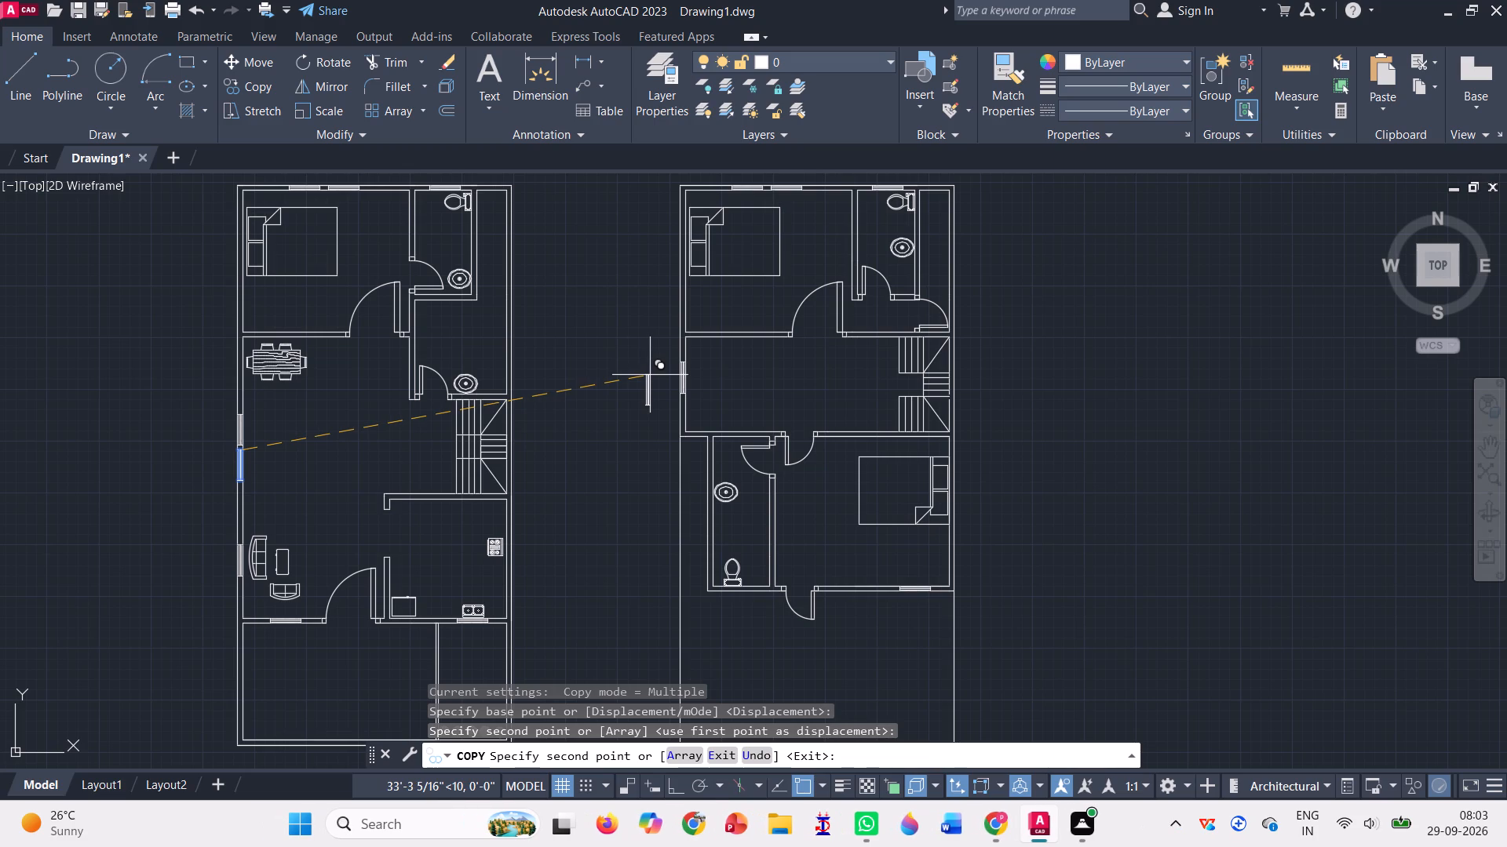
{"action": "key", "text": "Return"}
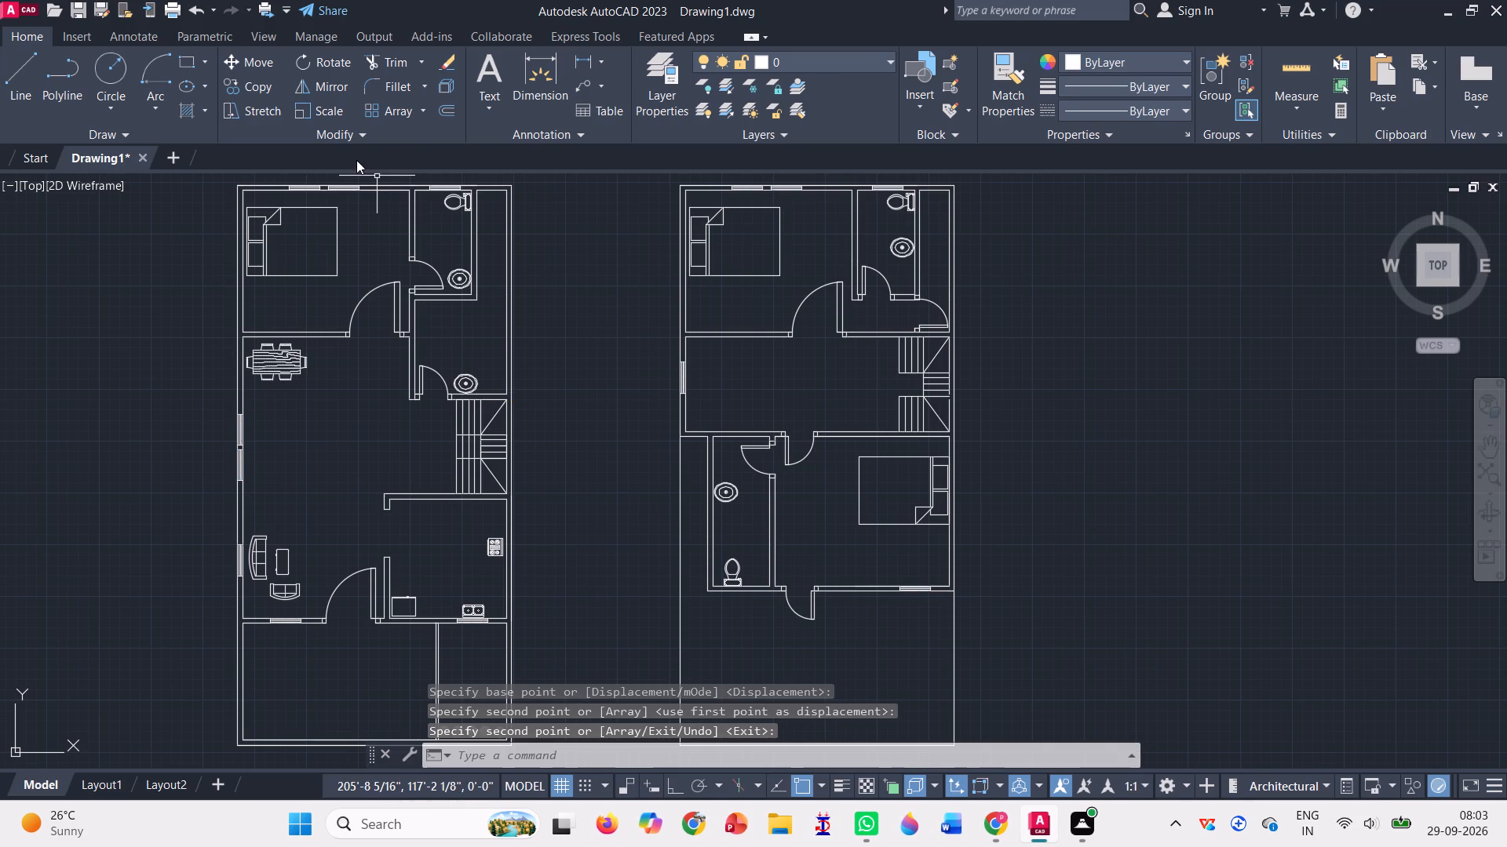
Copy the south bedroom's south-wall window into the southwest bathroom's south wall, behind the toilet.
{"action": "left_click", "coordinate": [261, 89]}
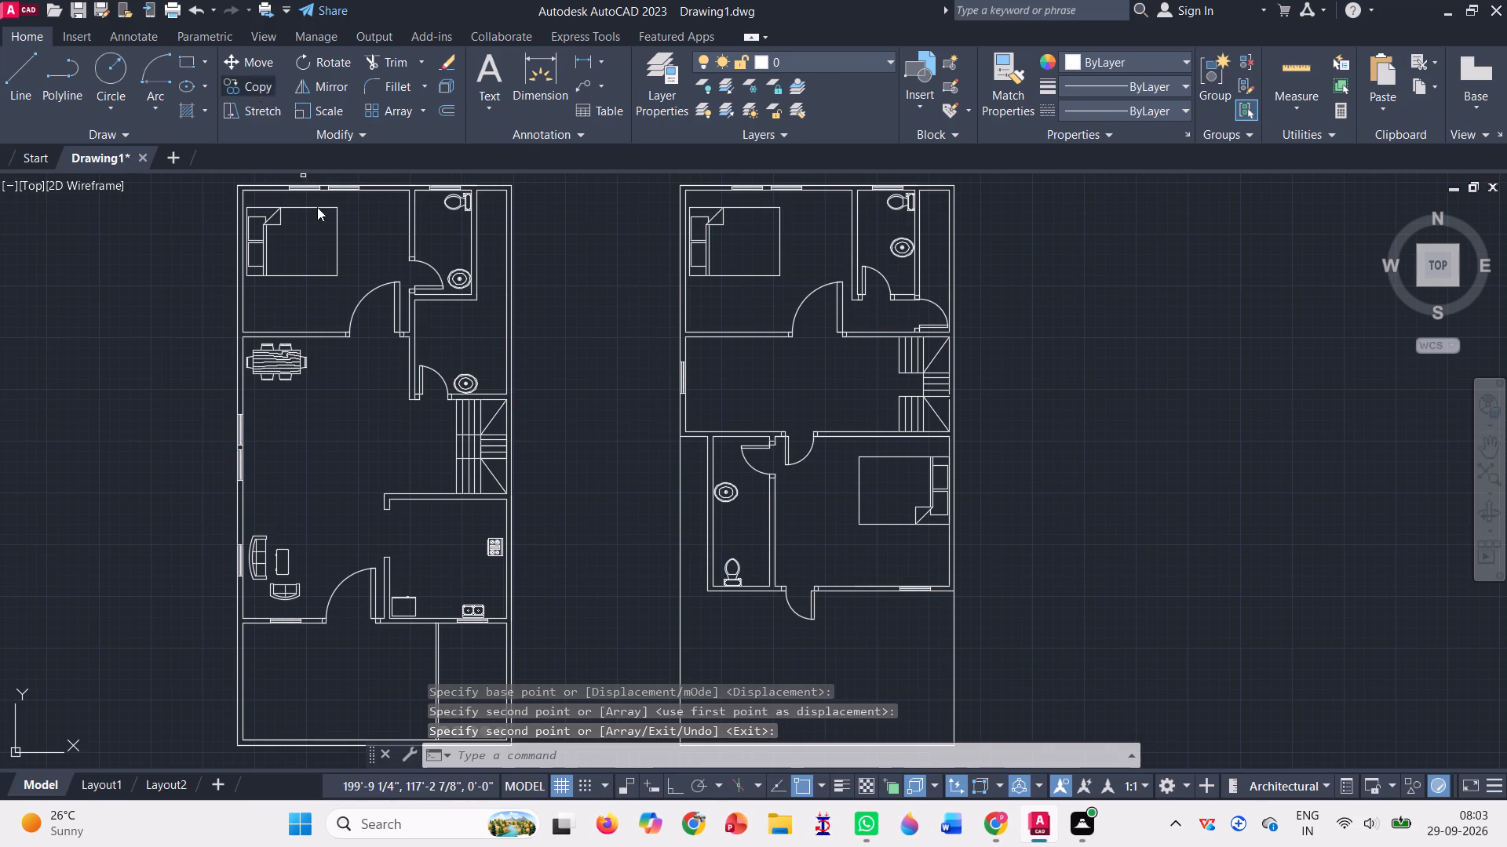
{"action": "scroll", "coordinate": [902, 583], "scroll_direction": "up", "scroll_amount": 2}
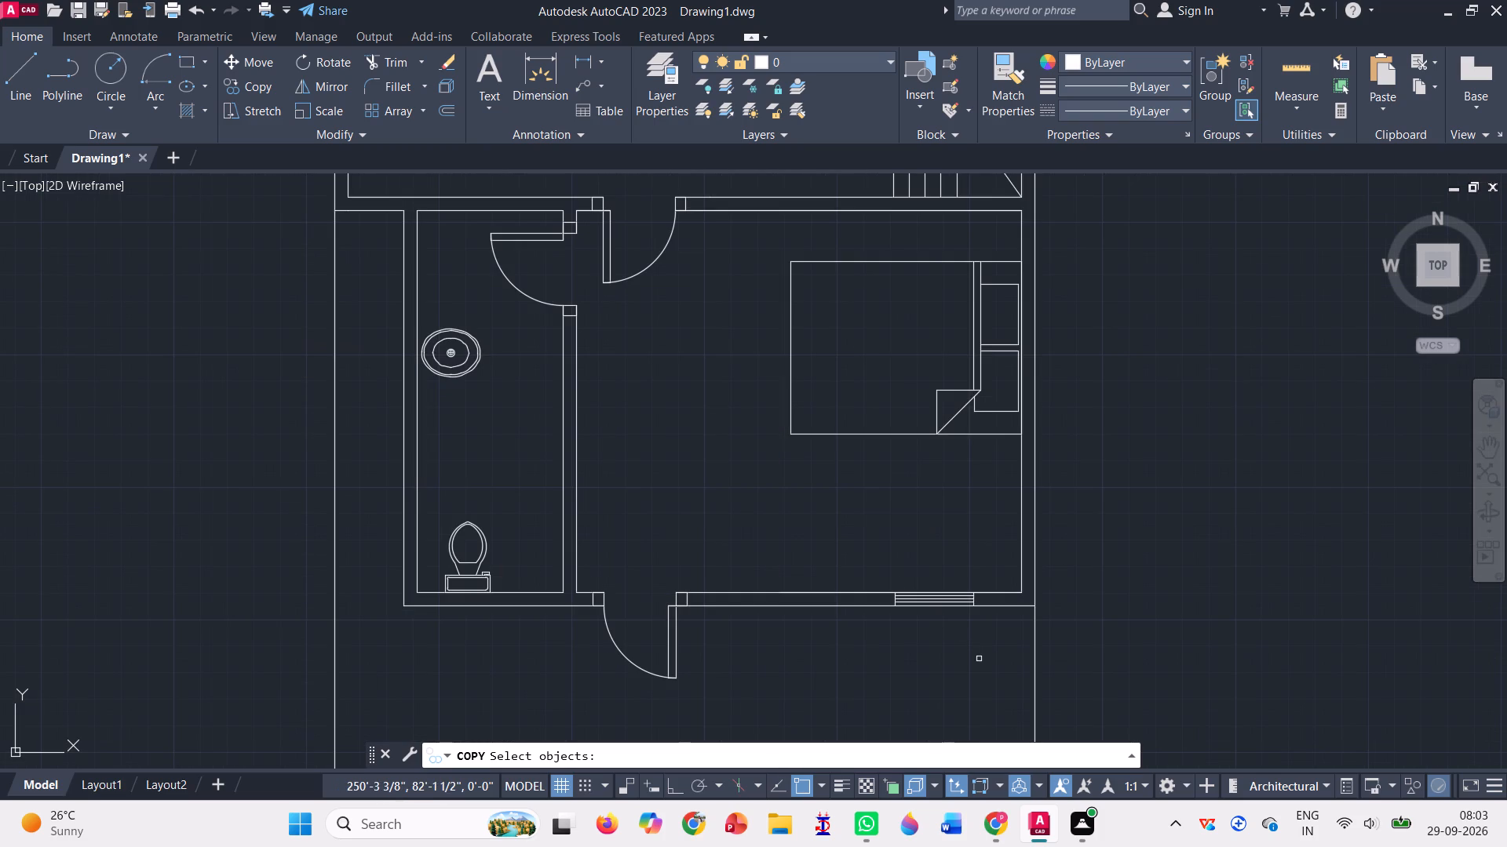
{"action": "left_click", "coordinate": [961, 601]}
{"action": "key", "text": "Return"}
{"action": "scroll", "coordinate": [958, 603], "scroll_direction": "up", "scroll_amount": 1}
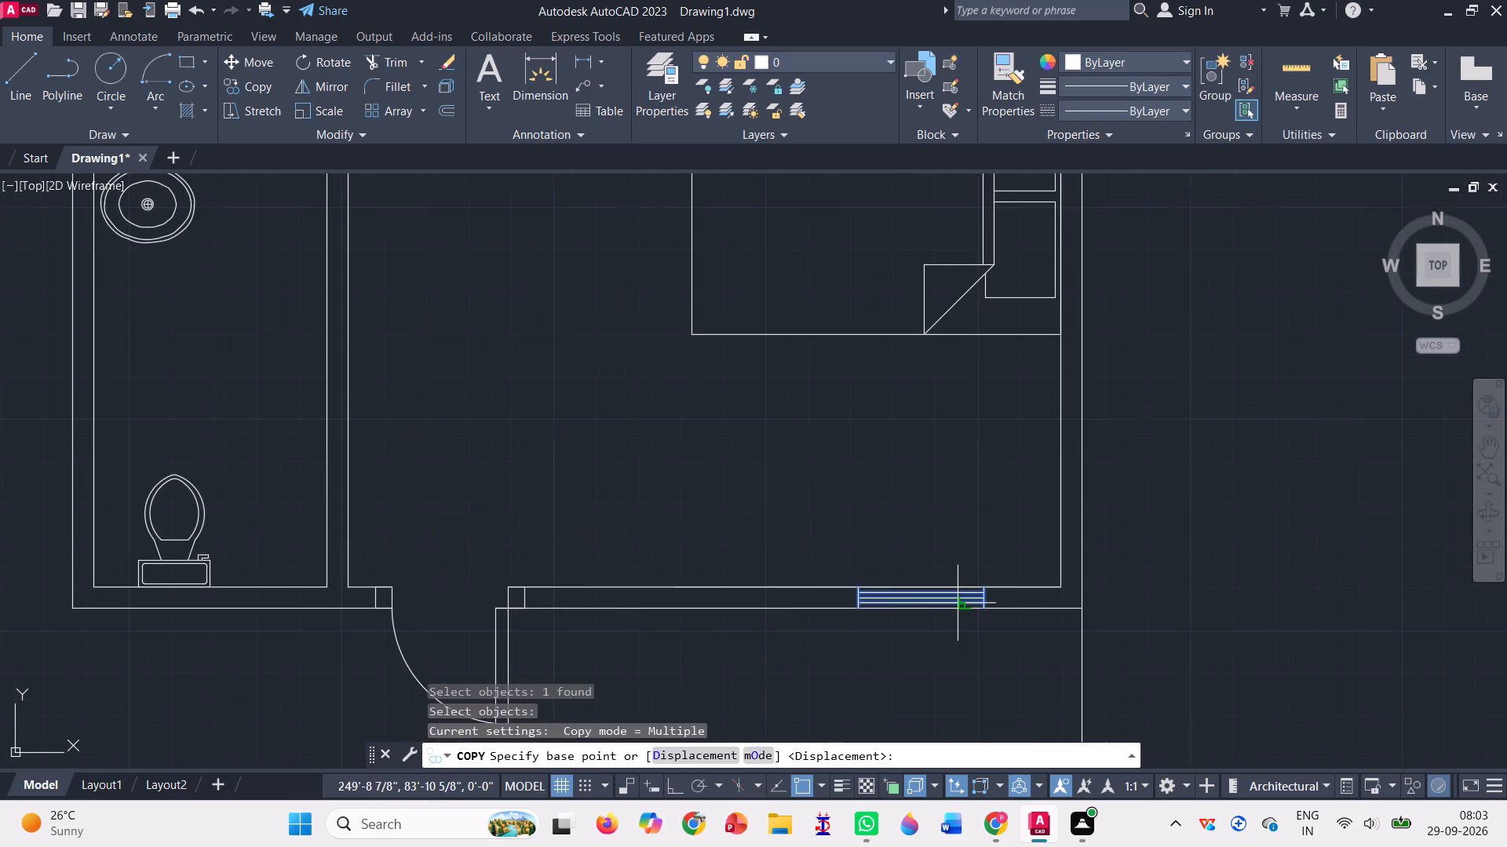
{"action": "left_click", "coordinate": [983, 587]}
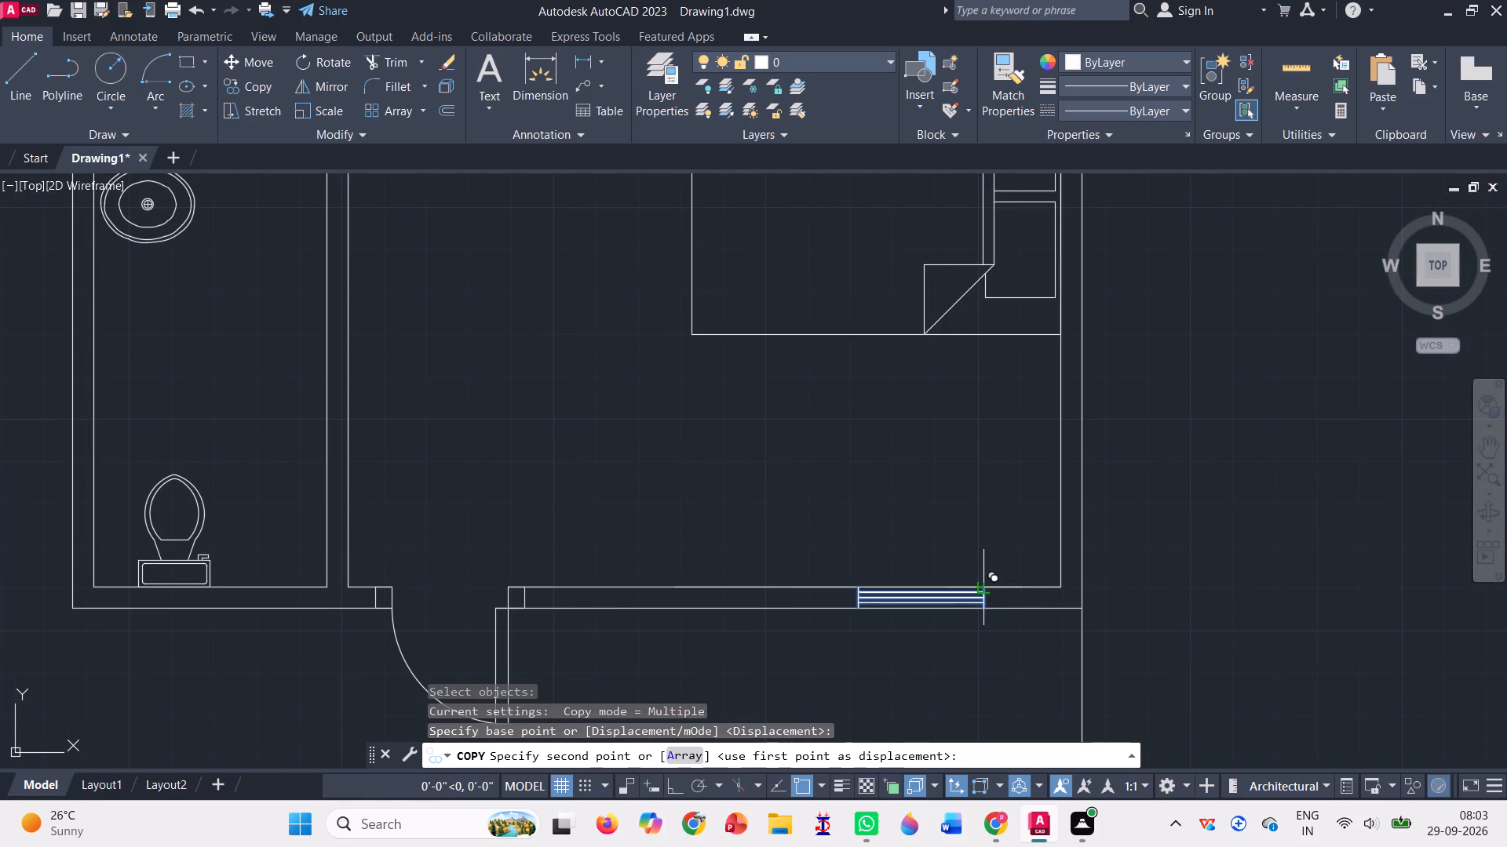
{"action": "scroll", "coordinate": [985, 586], "scroll_direction": "down", "scroll_amount": 3}
{"action": "scroll", "coordinate": [815, 580], "scroll_direction": "up", "scroll_amount": 2}
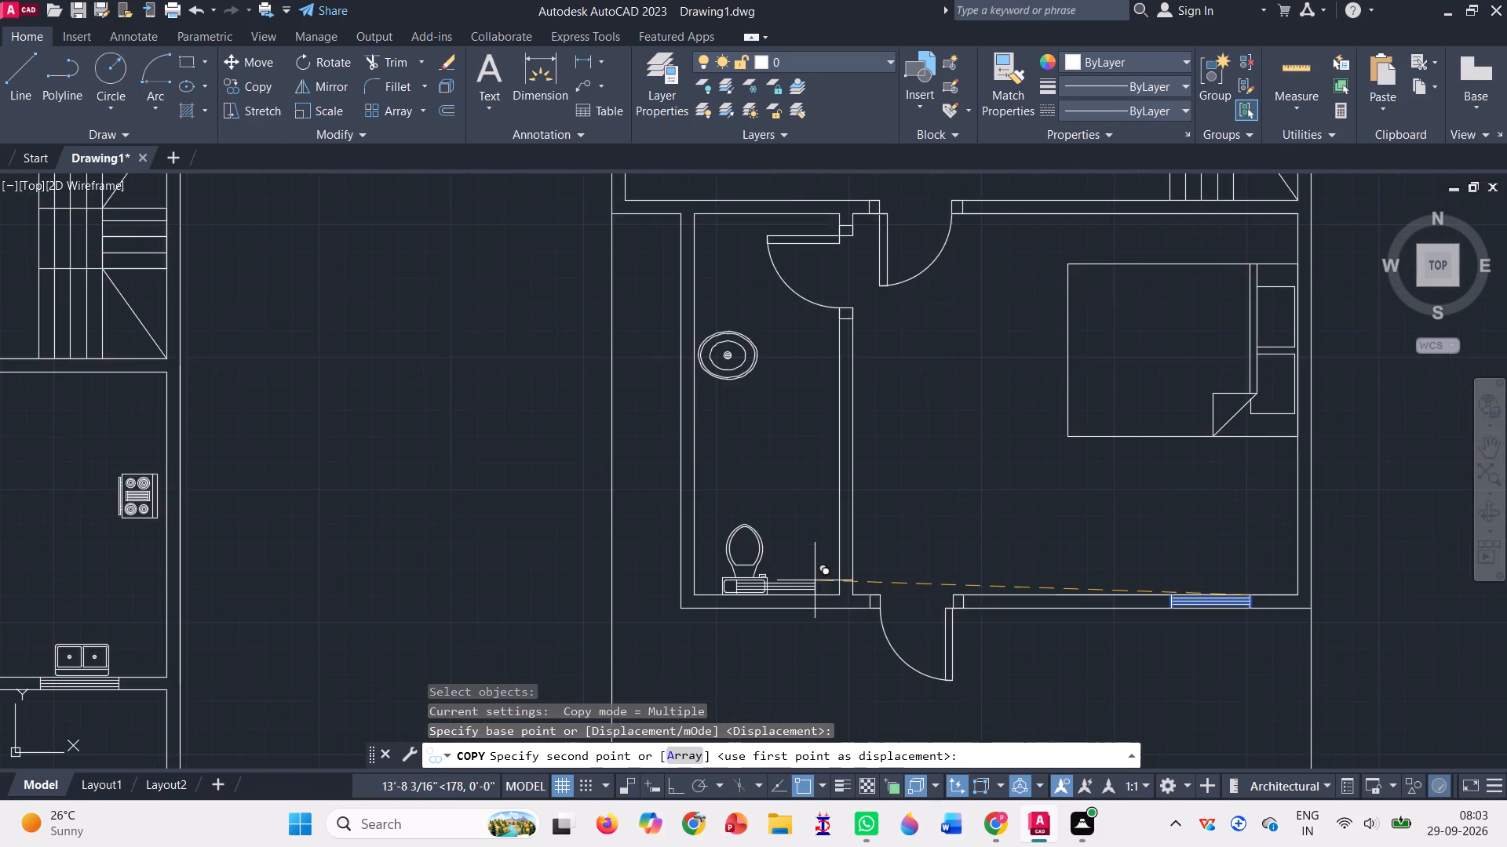
{"action": "scroll", "coordinate": [815, 580], "scroll_direction": "up", "scroll_amount": 2}
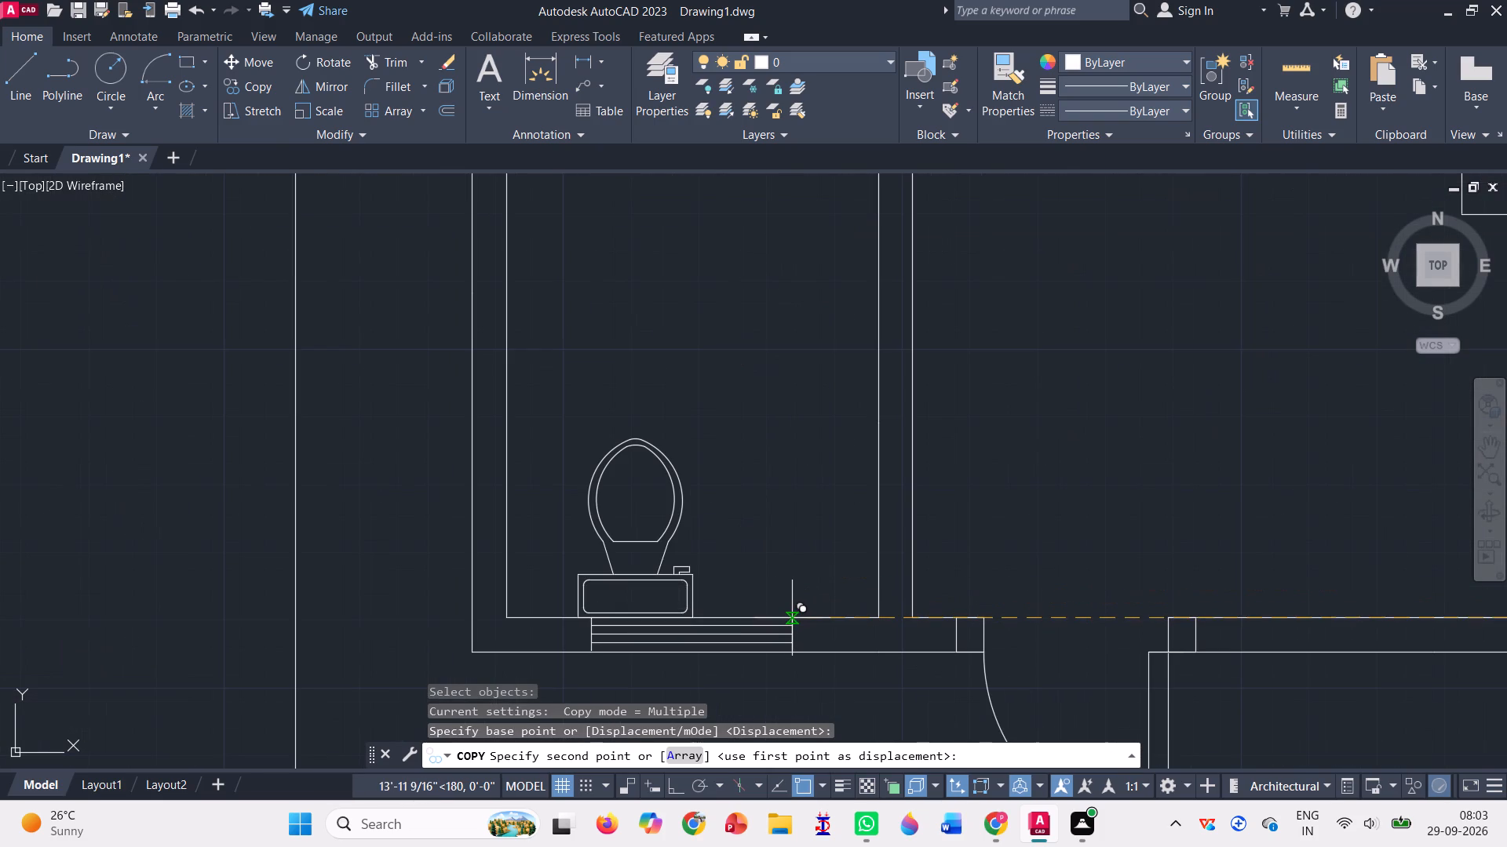
{"action": "left_click", "coordinate": [792, 618]}
{"action": "scroll", "coordinate": [797, 593], "scroll_direction": "down", "scroll_amount": 3}
{"action": "key", "text": "Return"}
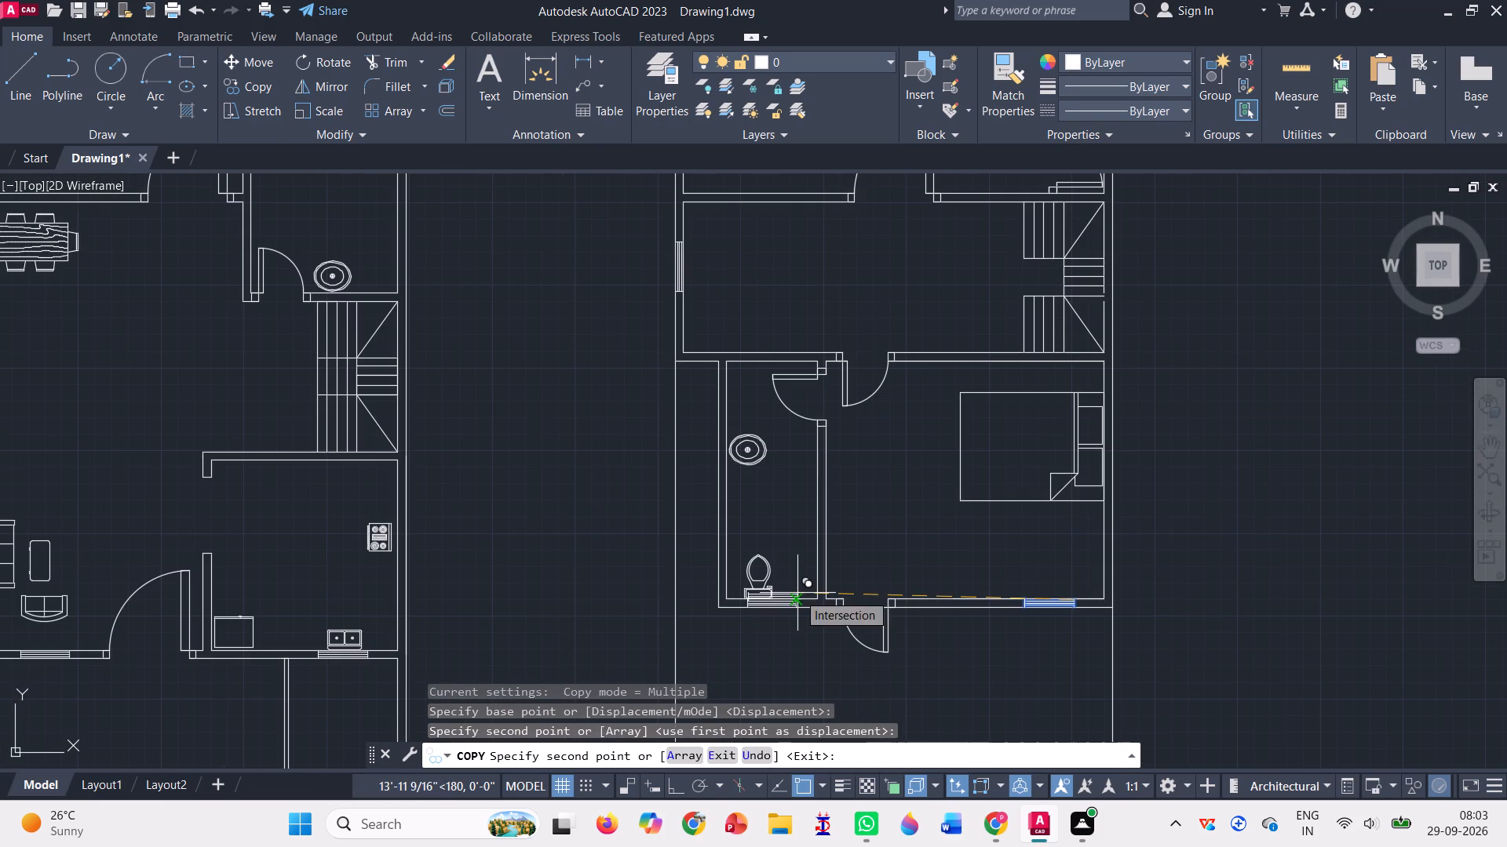
Draw connected lines across the north wall at the north bathroom's east wall, diagonally to the stair room's northeast corner, and across the east wall.
{"action": "scroll", "coordinate": [797, 593], "scroll_direction": "down", "scroll_amount": 1}
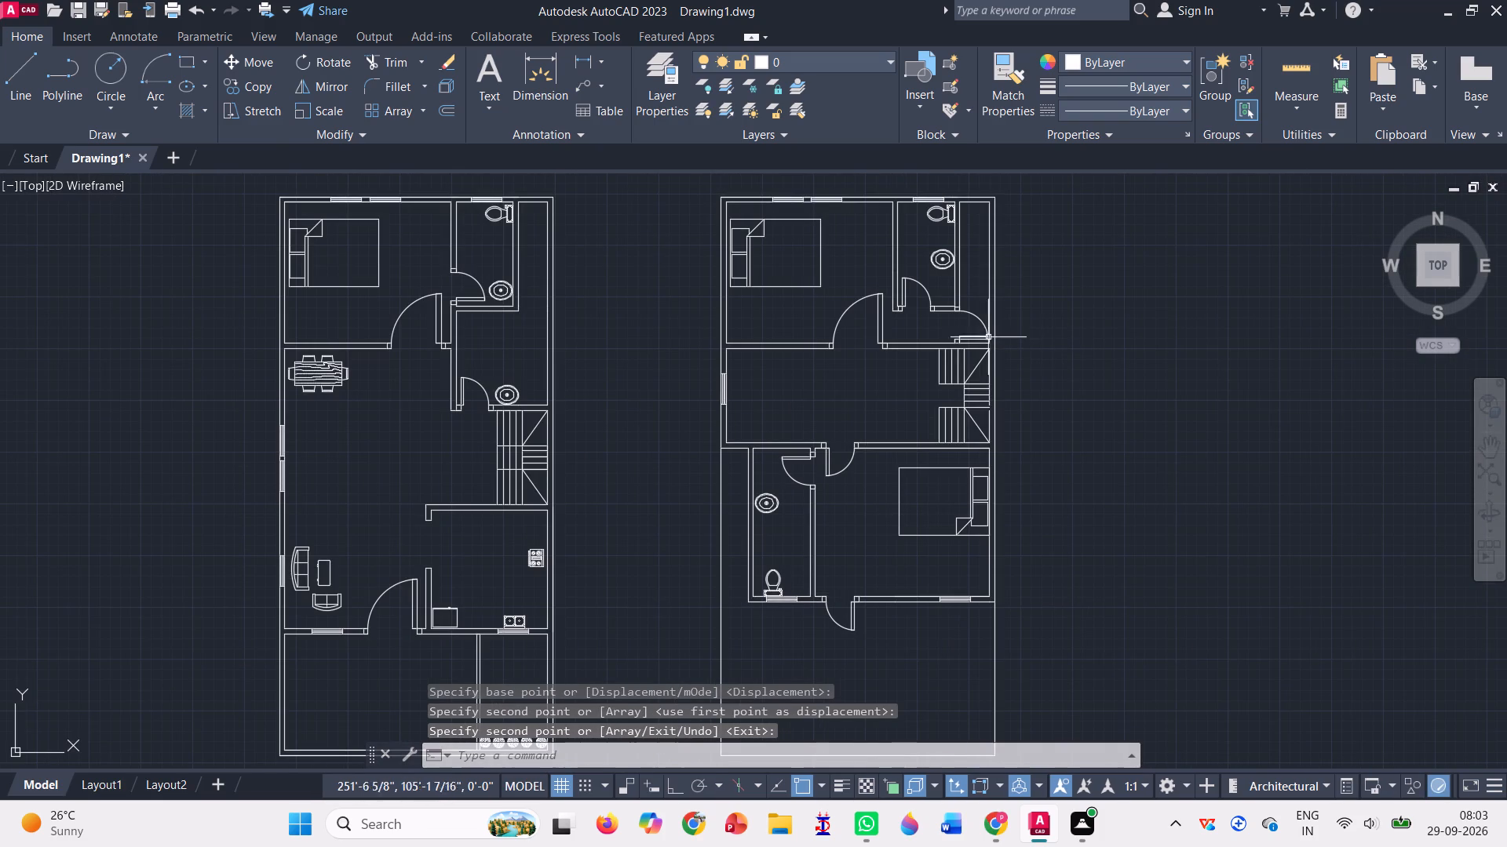
{"action": "scroll", "coordinate": [1005, 173], "scroll_direction": "up", "scroll_amount": 1}
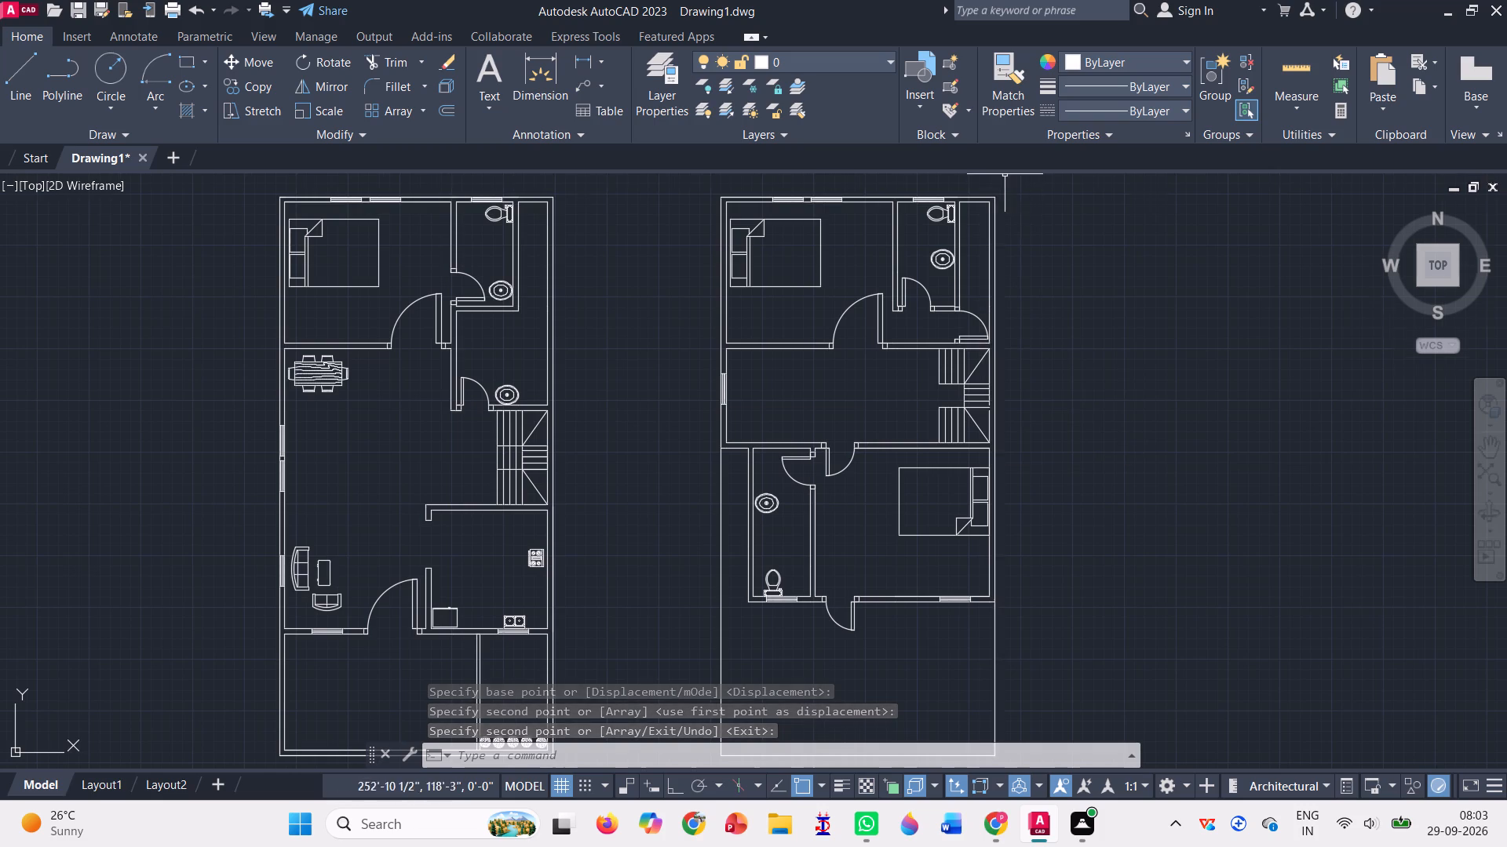
{"action": "scroll", "coordinate": [1005, 173], "scroll_direction": "up", "scroll_amount": 2}
{"action": "left_click", "coordinate": [5, 81]}
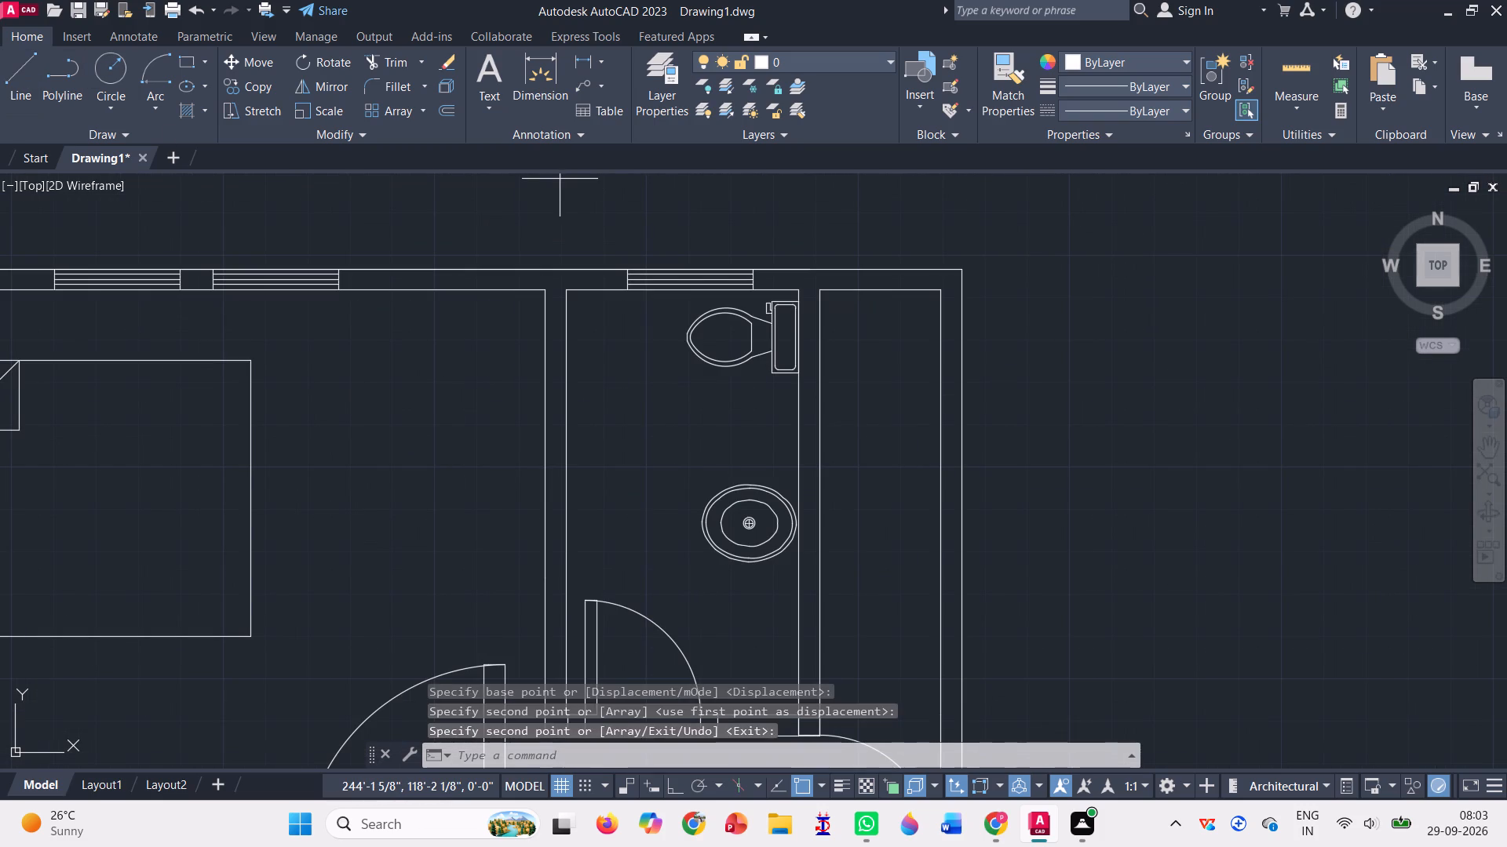
{"action": "left_click", "coordinate": [823, 289]}
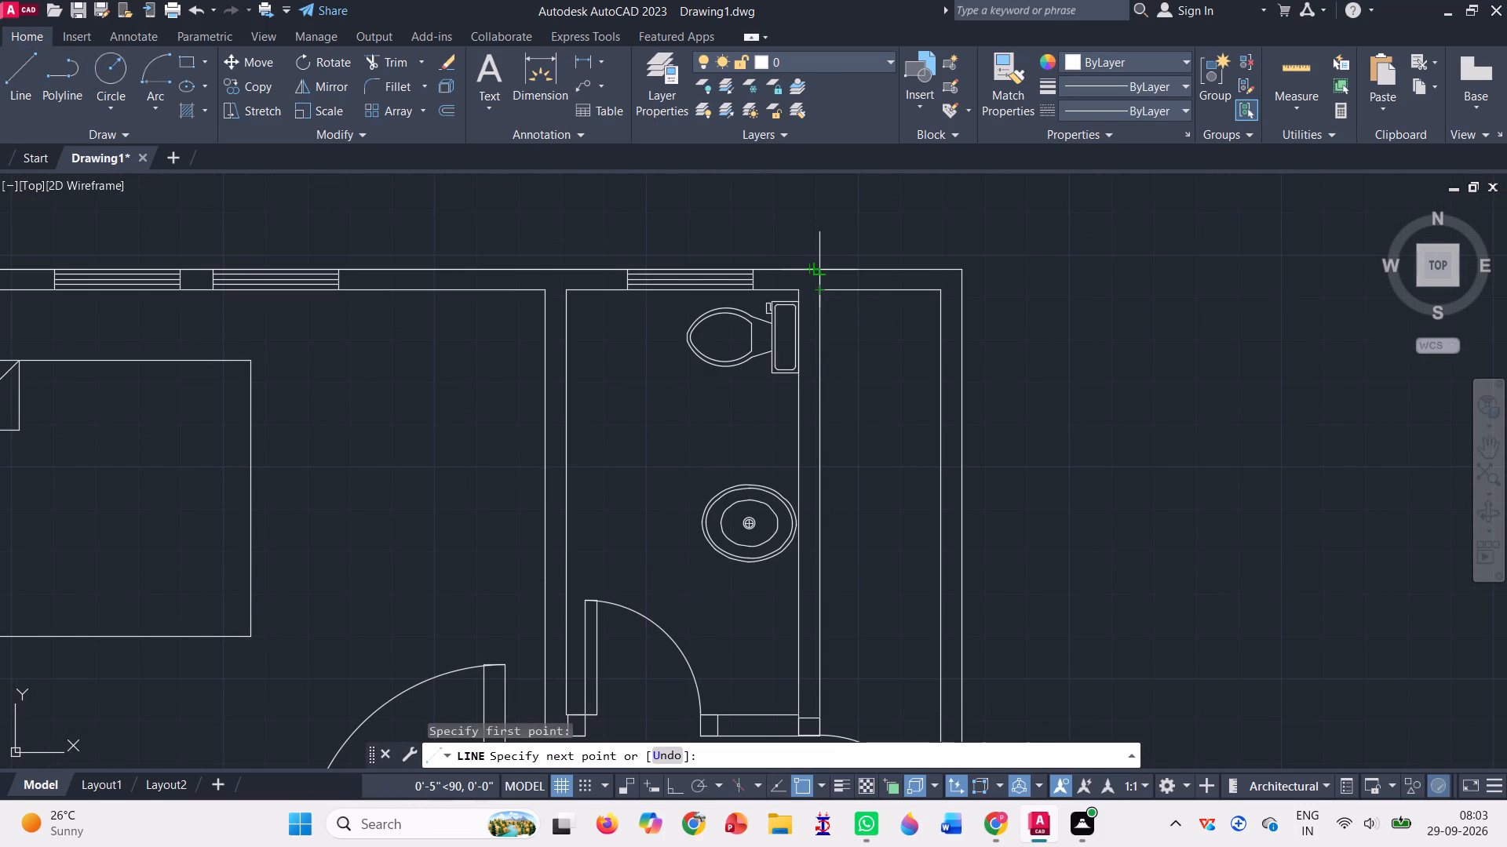
{"action": "left_click", "coordinate": [817, 268]}
{"action": "scroll", "coordinate": [867, 448], "scroll_direction": "down", "scroll_amount": 1}
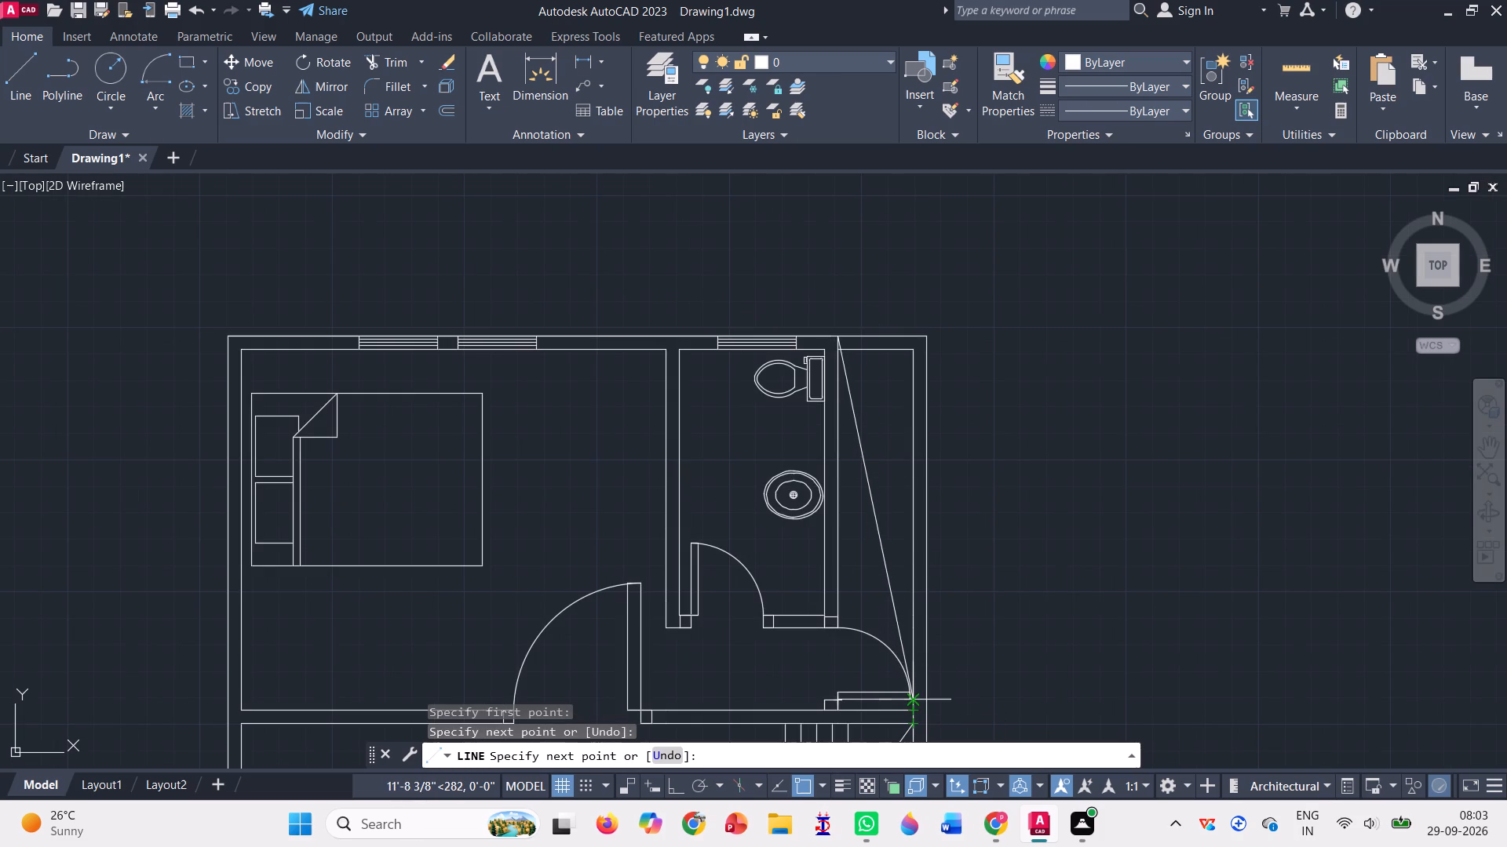
{"action": "left_click", "coordinate": [909, 716]}
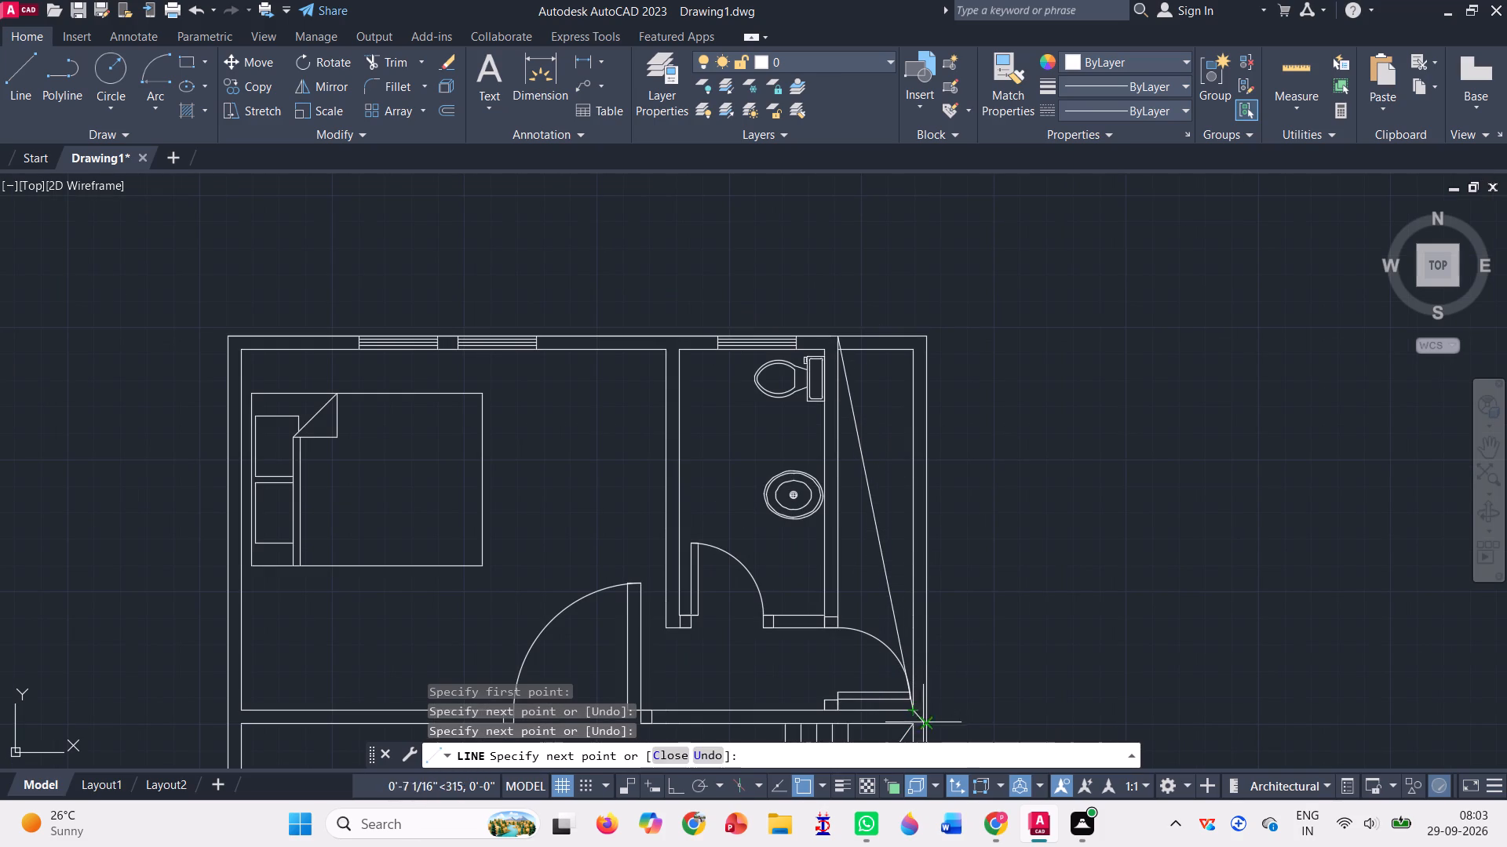
{"action": "left_click", "coordinate": [931, 715]}
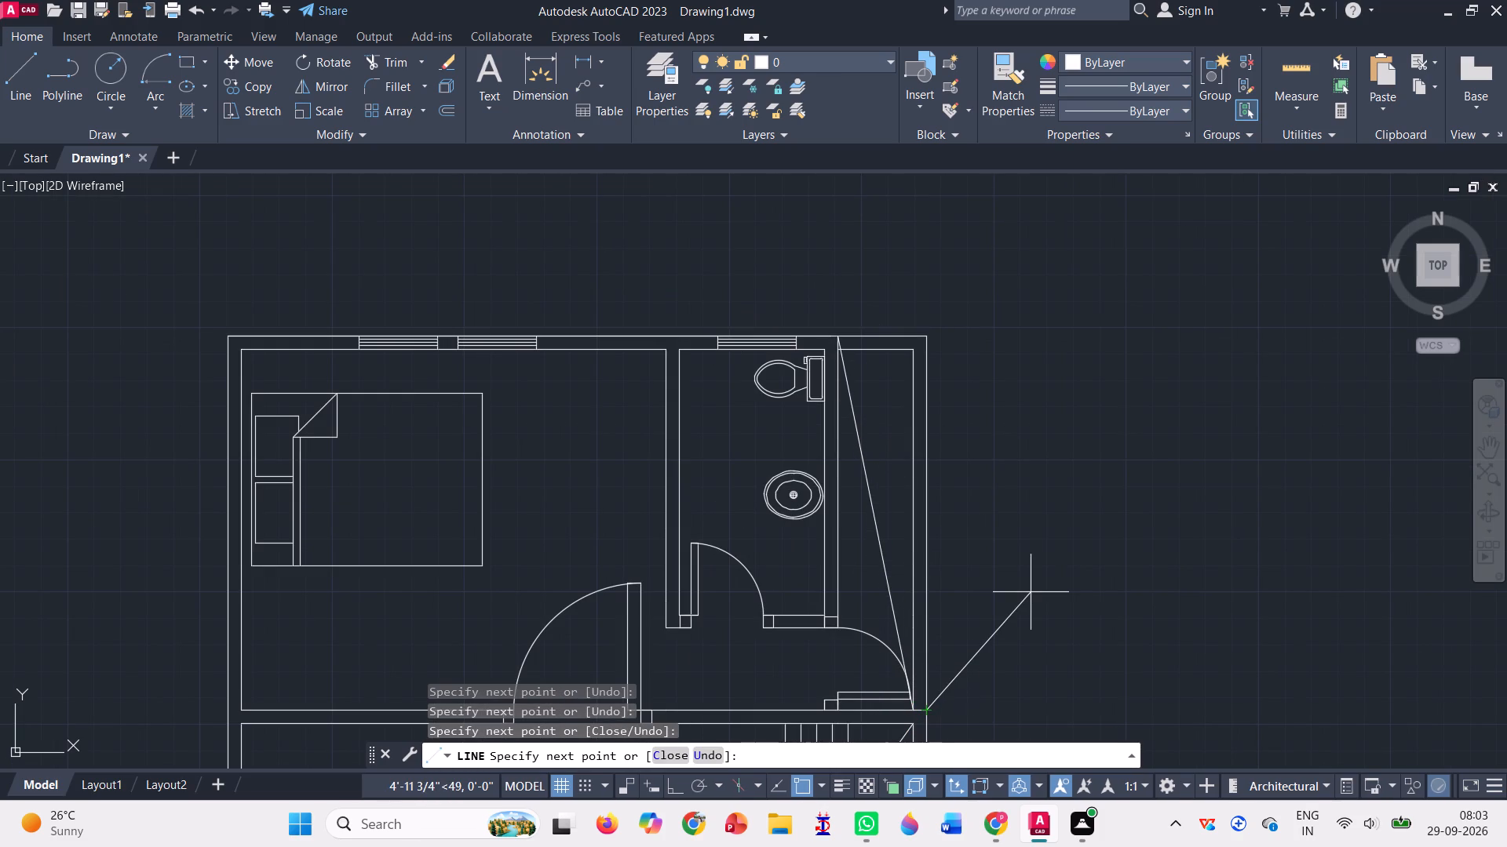
{"action": "key", "text": "Return"}
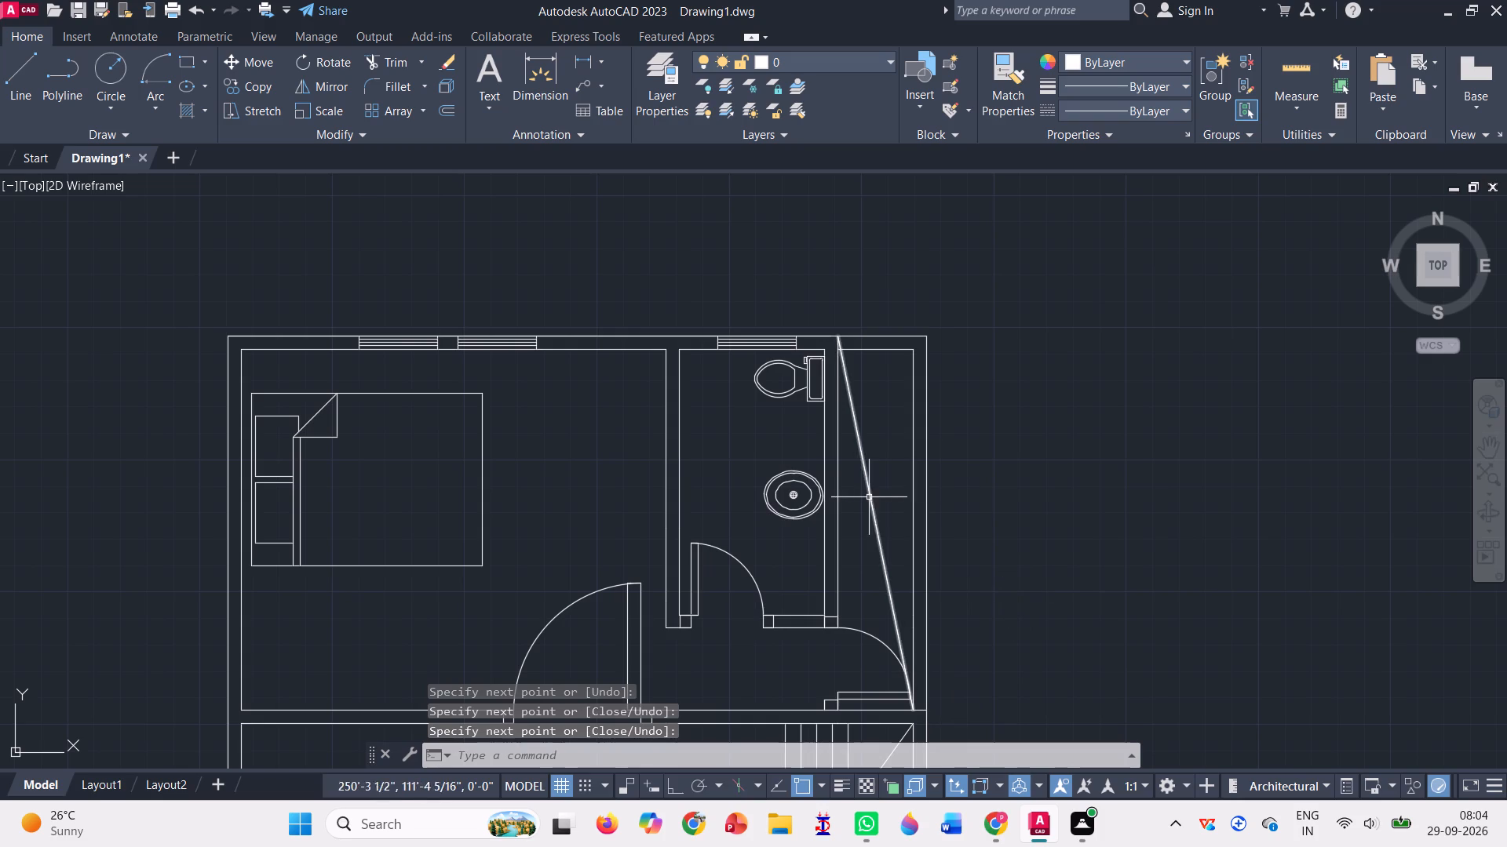
Delete the diagonal line crossing the narrow northeast space between the north and east walls.
{"action": "left_click", "coordinate": [868, 500]}
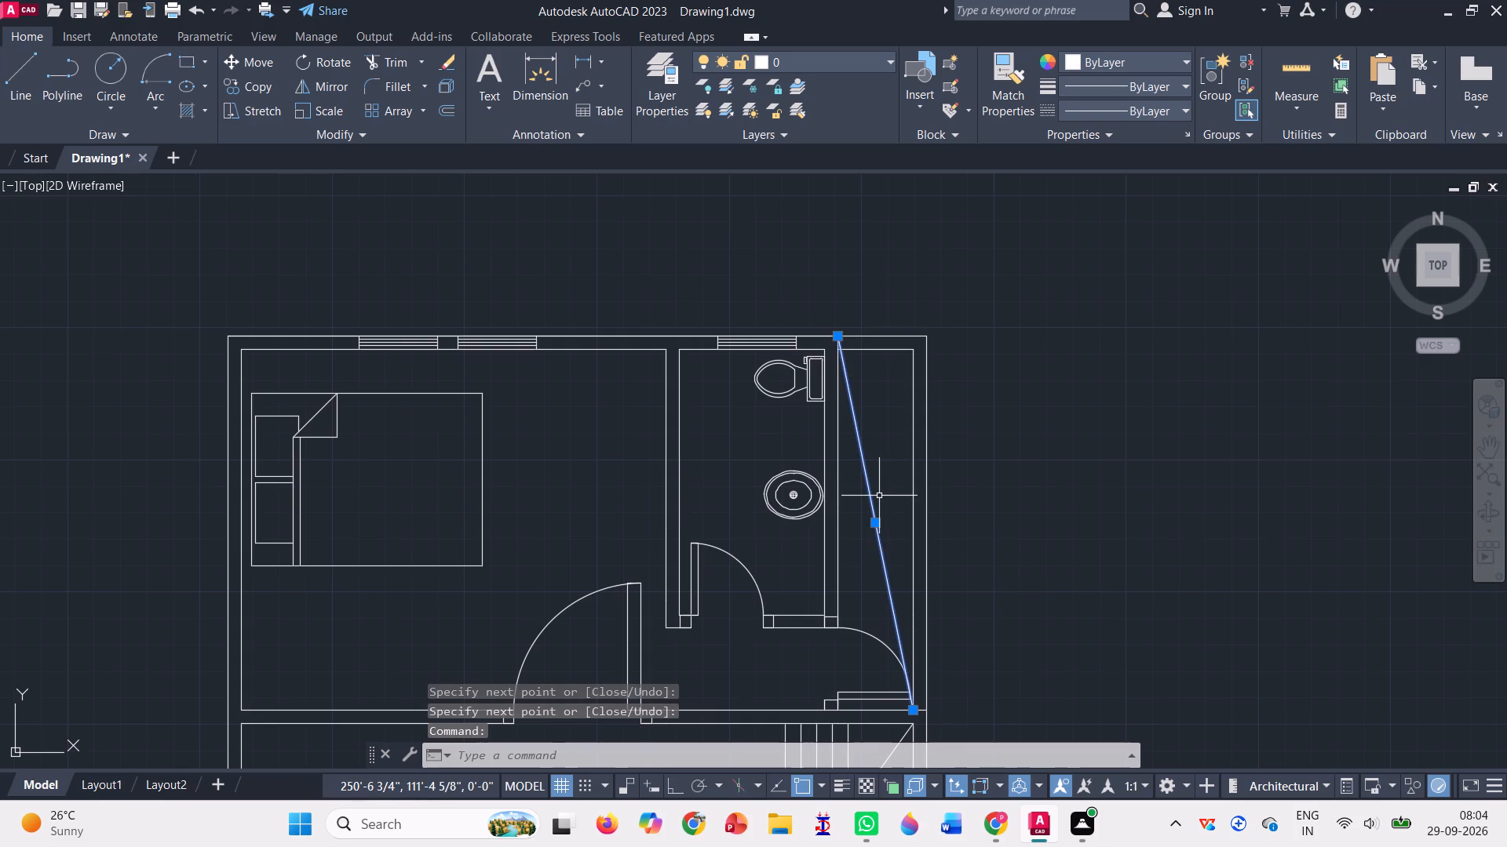
{"action": "key", "text": "Delete"}
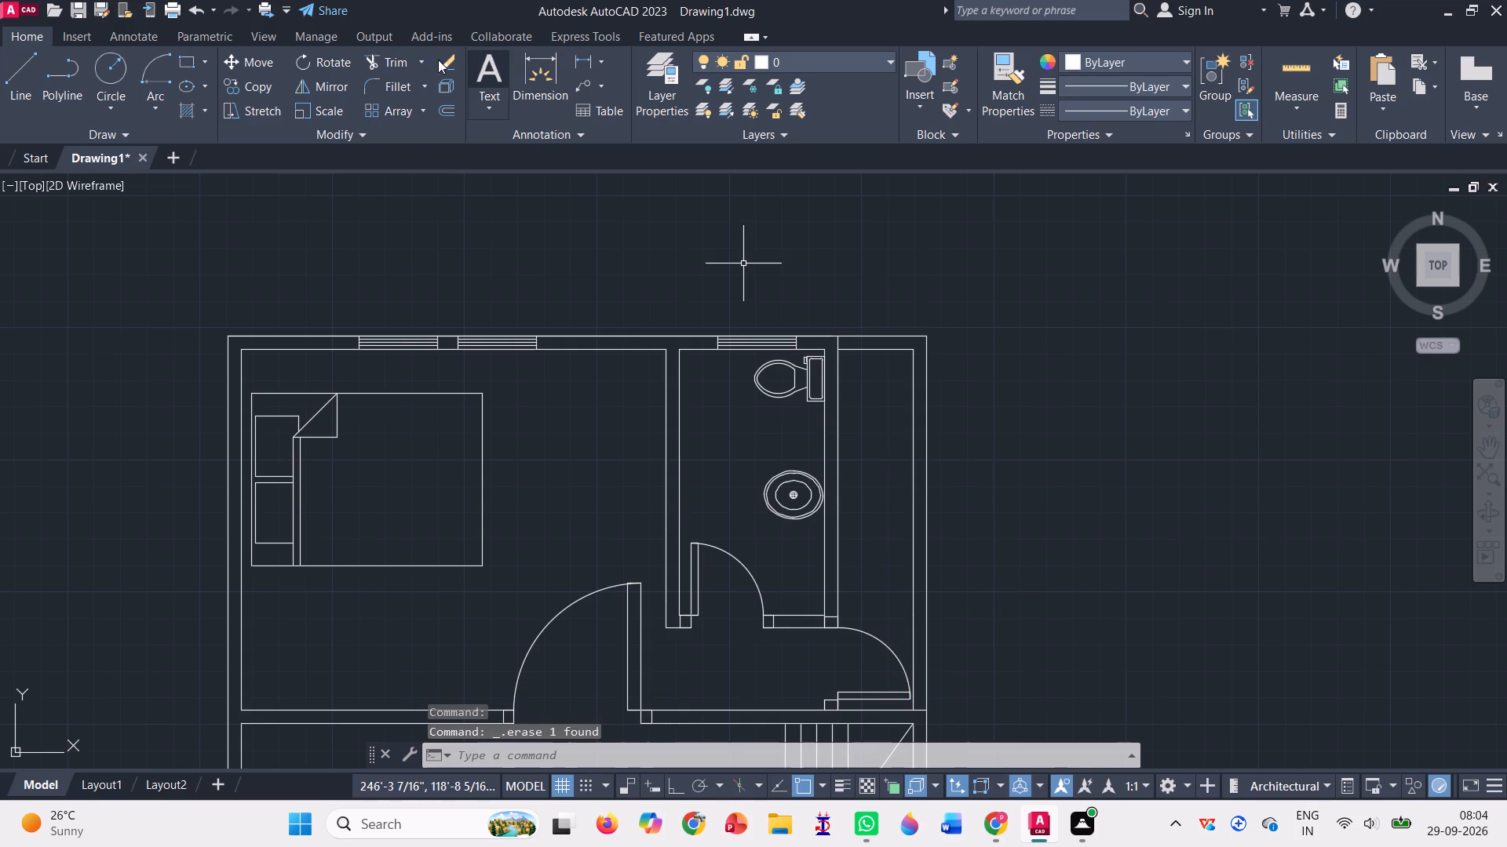
Trim away the inner north and east wall lines around the second plan's narrow northeast space, down to the stair room's north wall.
{"action": "left_click", "coordinate": [396, 58]}
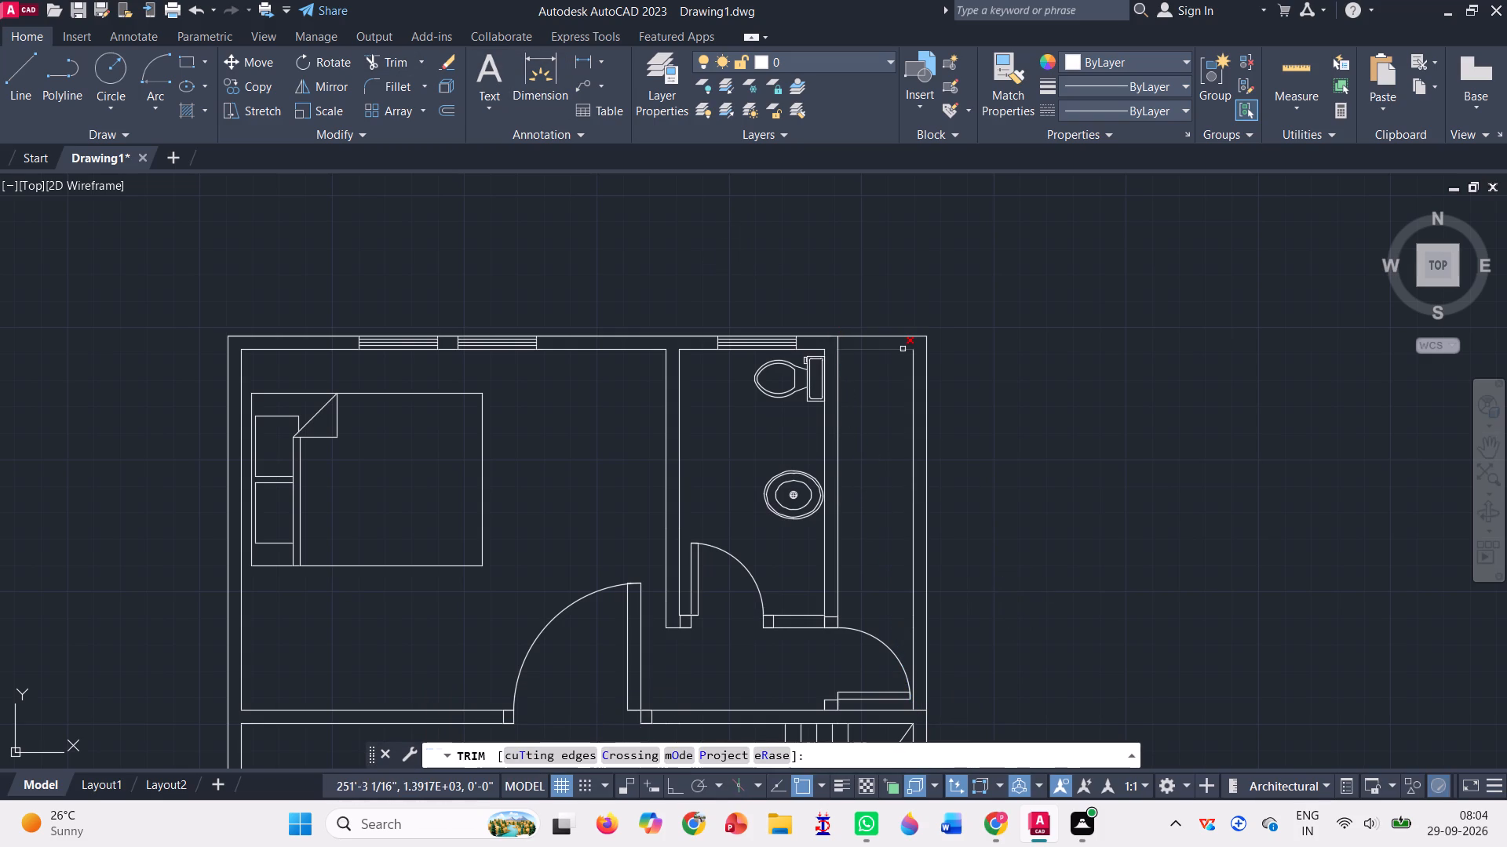
{"action": "left_click", "coordinate": [903, 349]}
{"action": "left_click", "coordinate": [914, 373]}
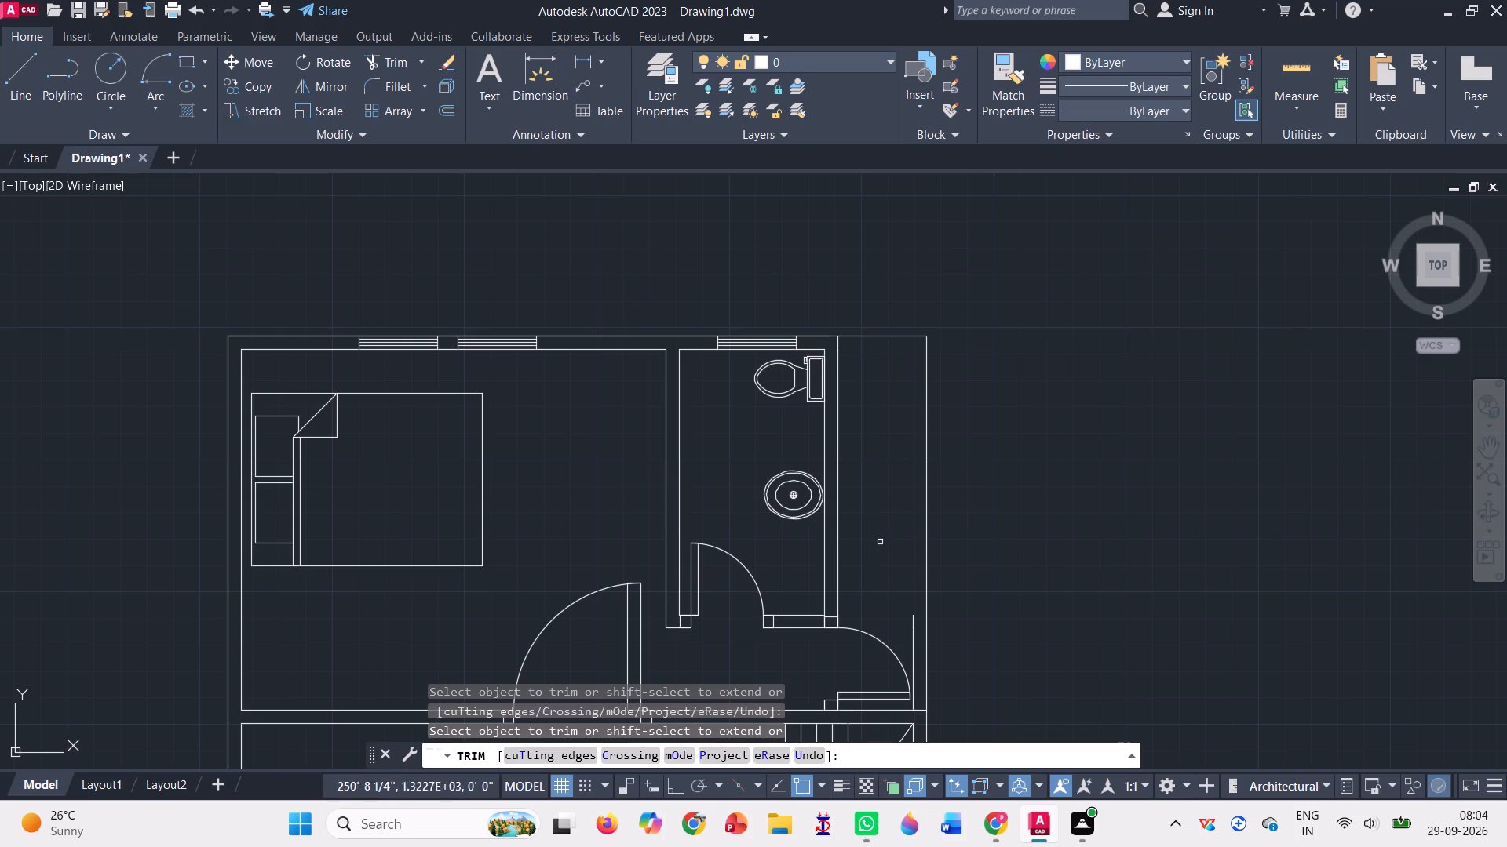
{"action": "left_click", "coordinate": [912, 627]}
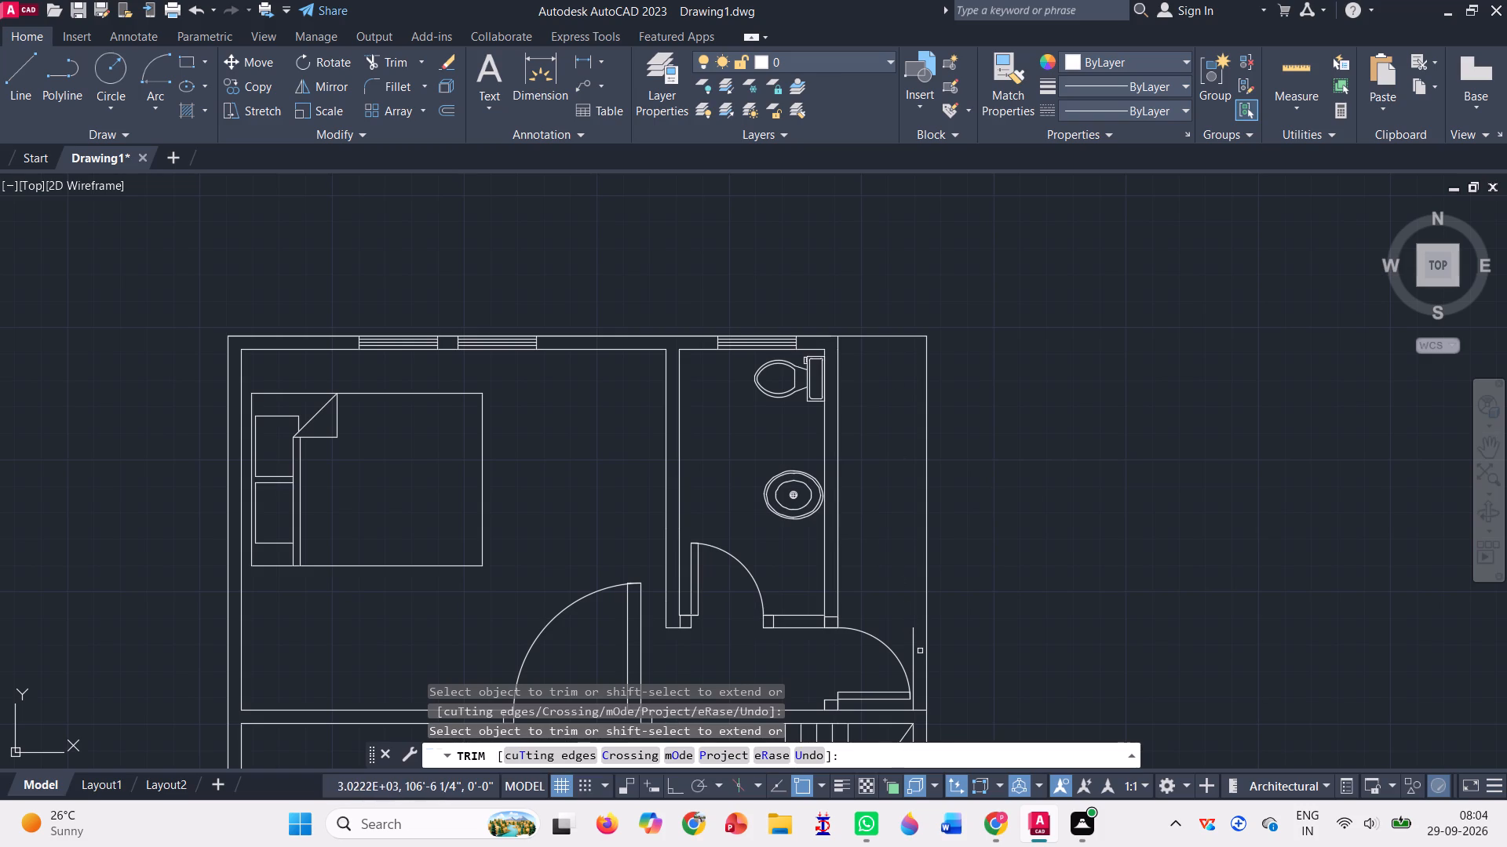
{"action": "left_click", "coordinate": [912, 656]}
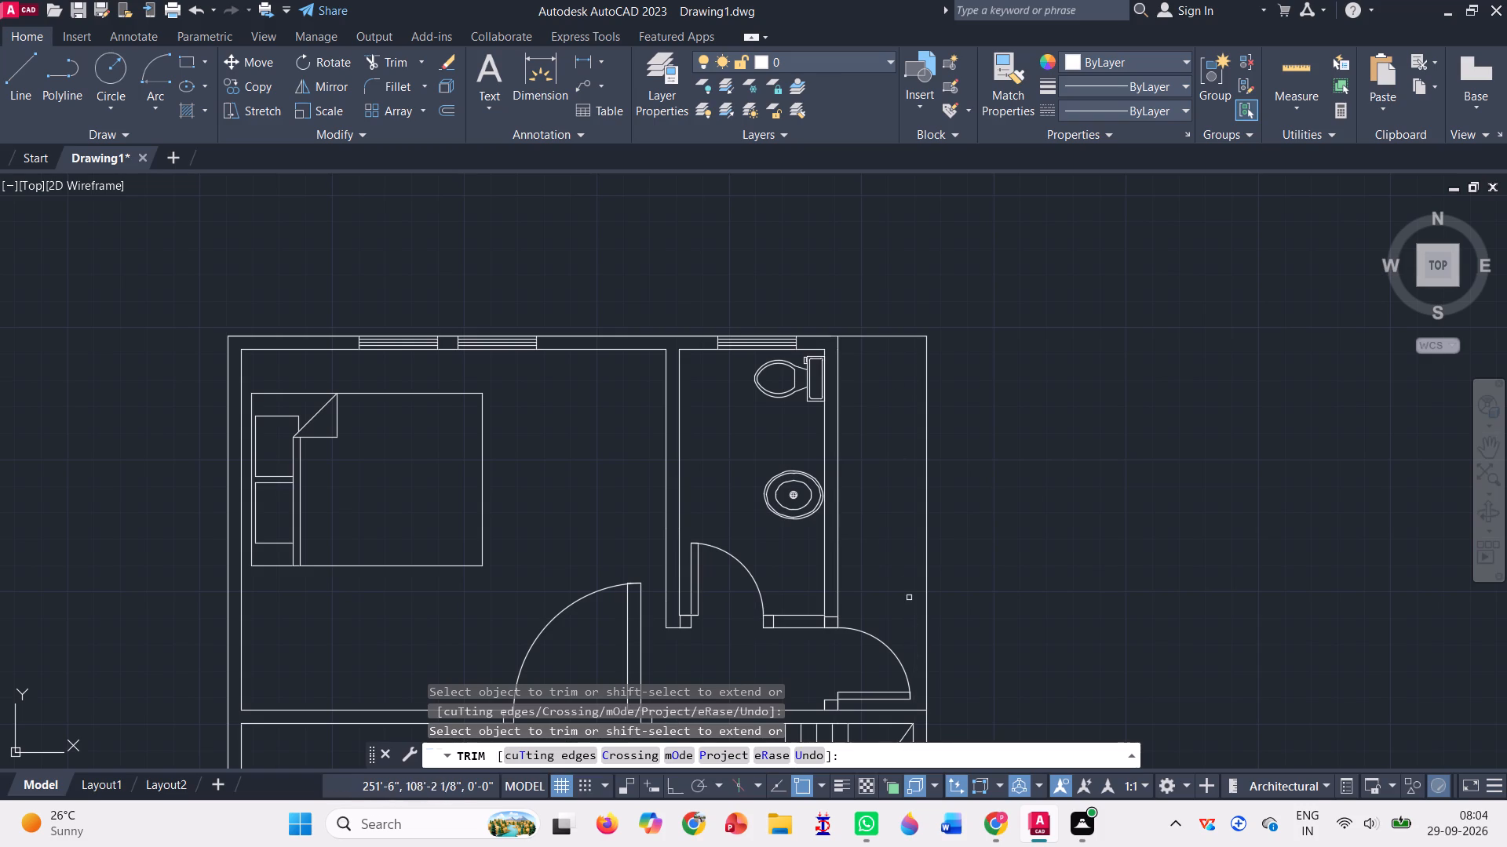
{"action": "scroll", "coordinate": [903, 528], "scroll_direction": "down", "scroll_amount": 1}
{"action": "scroll", "coordinate": [1044, 443], "scroll_direction": "down", "scroll_amount": 1}
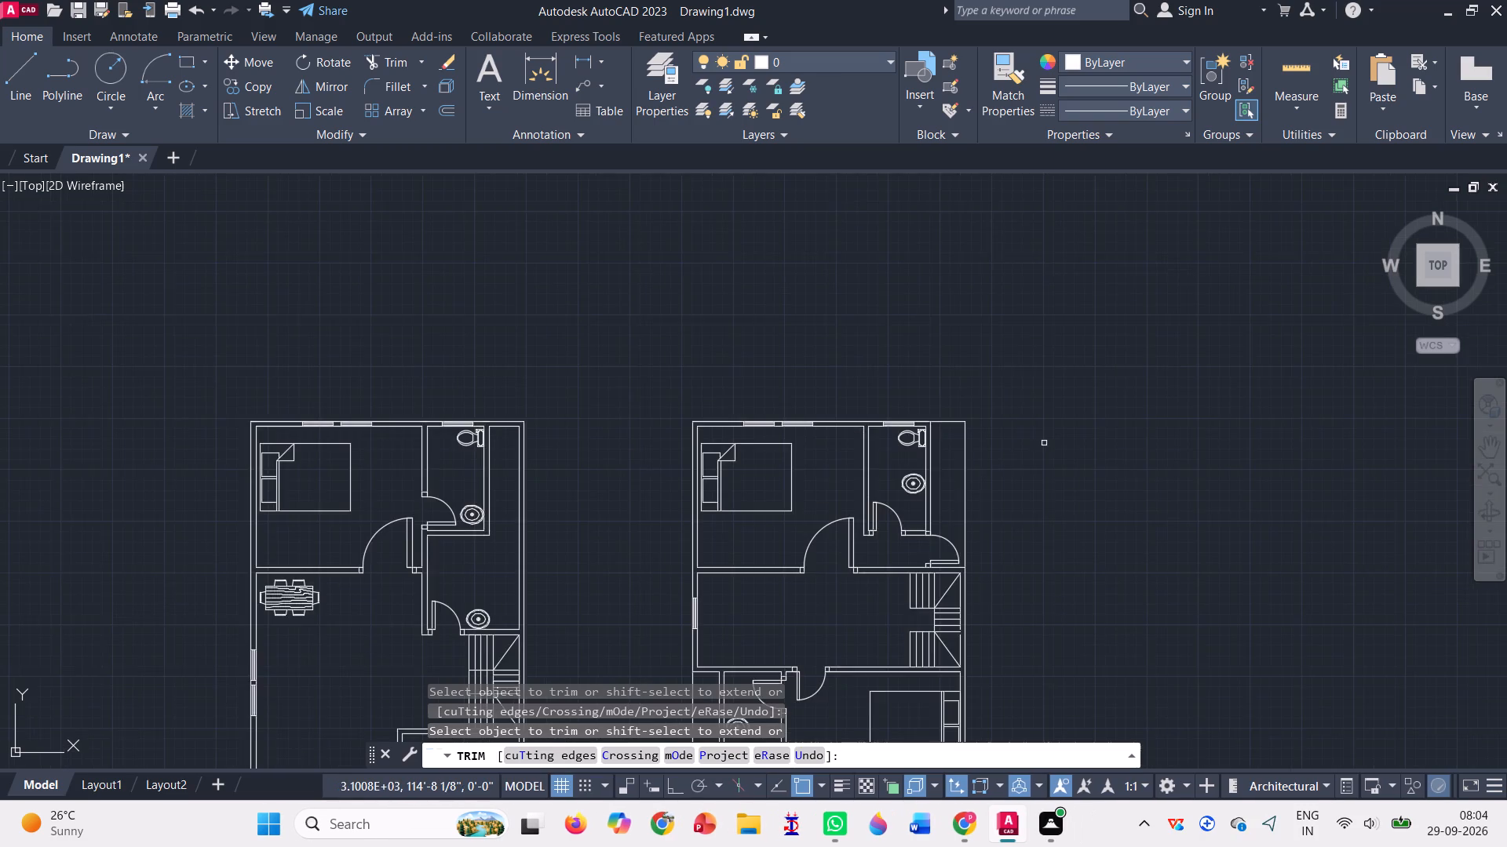
{"action": "scroll", "coordinate": [1045, 443], "scroll_direction": "down", "scroll_amount": 1}
{"action": "key", "text": "Return"}
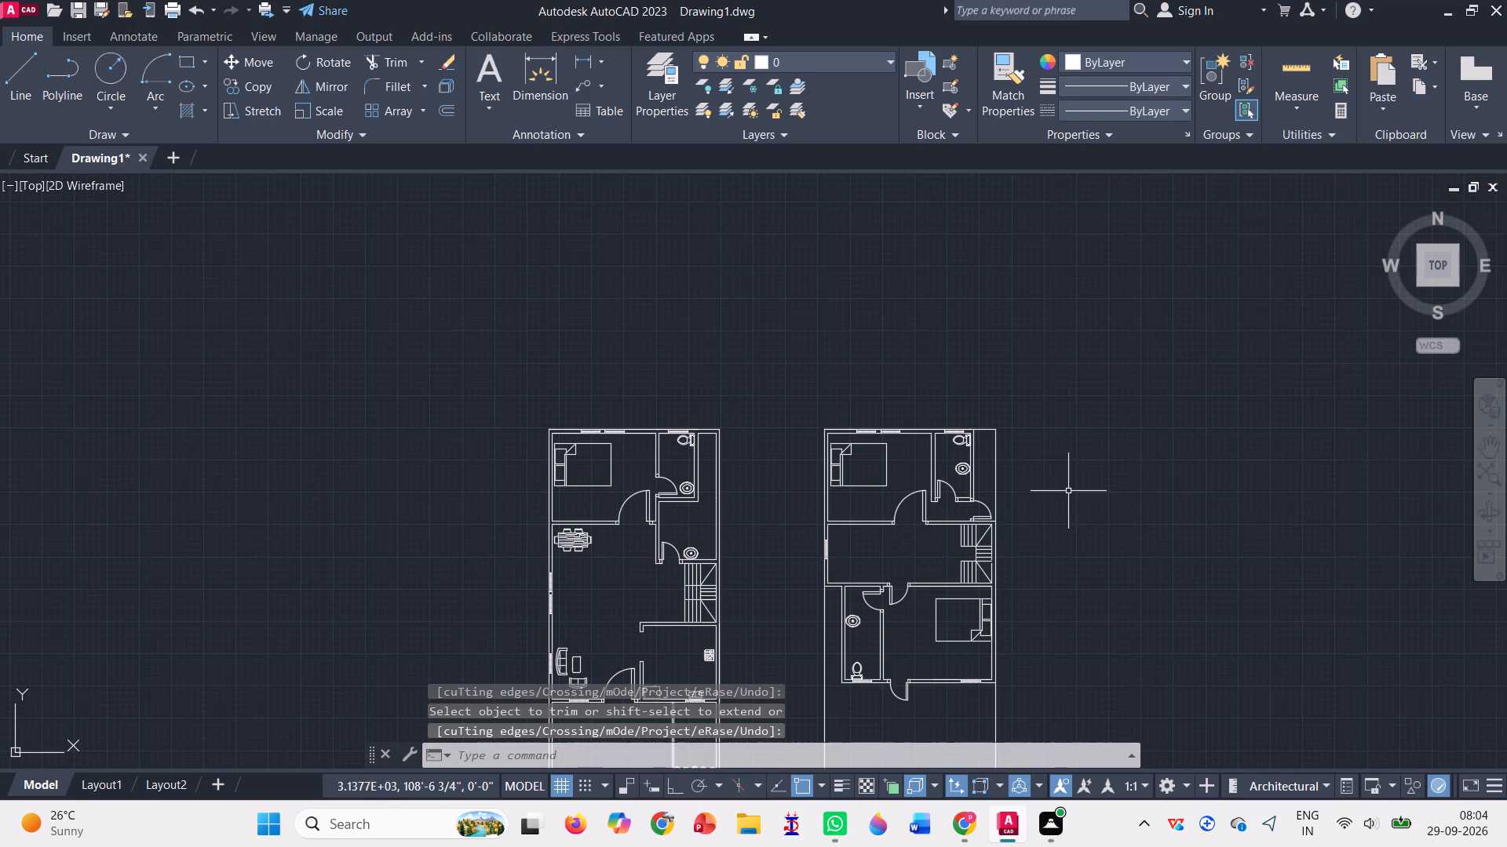
Copy a plant from the row in the first plan's southeast corner, in line horizontally, to both southern corners of the second plan's south area.
{"action": "scroll", "coordinate": [889, 311], "scroll_direction": "down", "scroll_amount": 2}
{"action": "scroll", "coordinate": [911, 399], "scroll_direction": "up", "scroll_amount": 1}
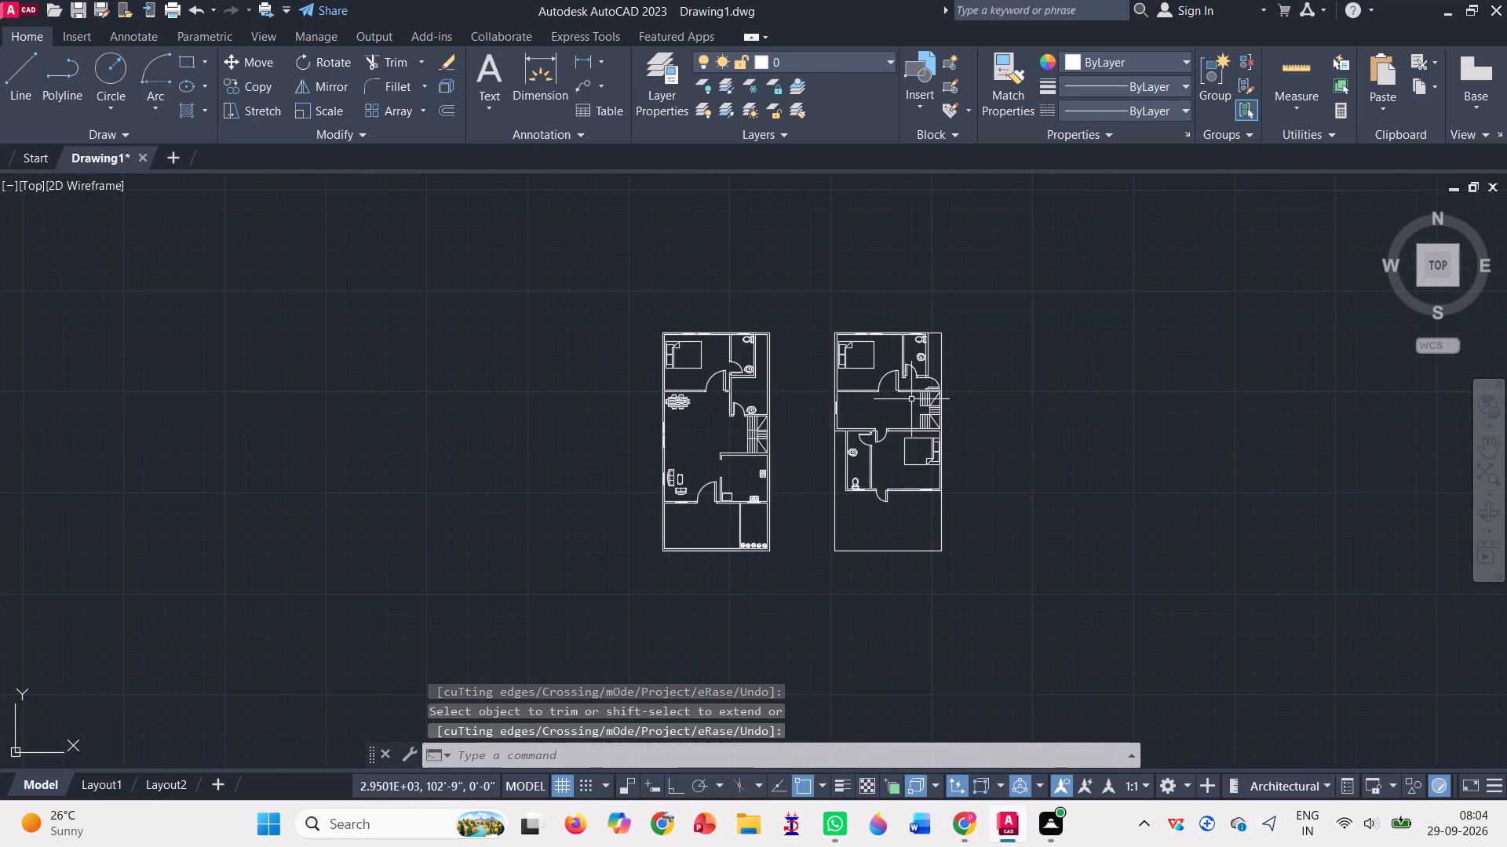
{"action": "scroll", "coordinate": [911, 399], "scroll_direction": "up", "scroll_amount": 1}
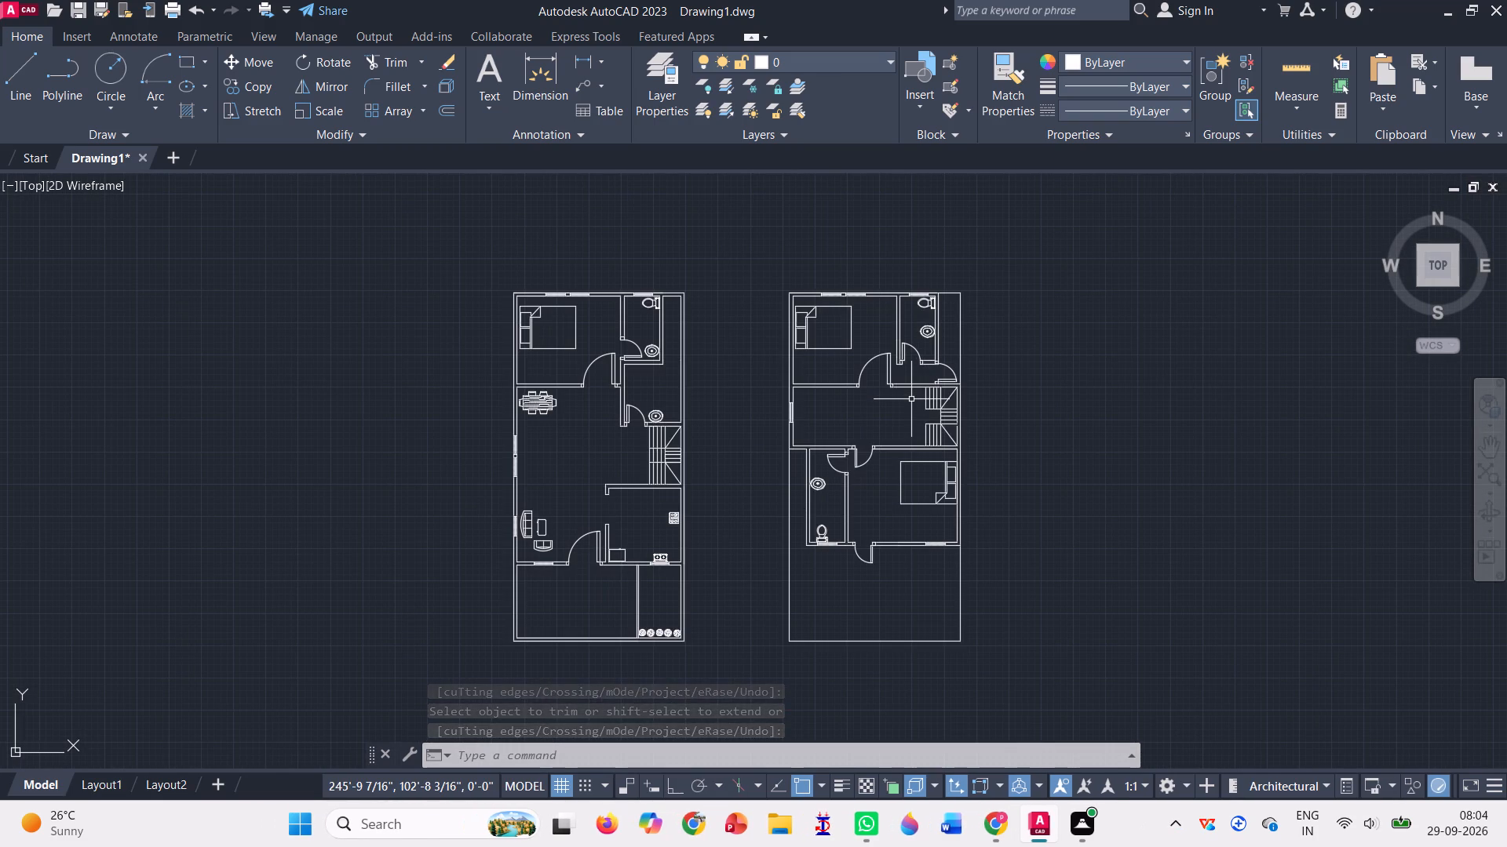
{"action": "left_click", "coordinate": [257, 87]}
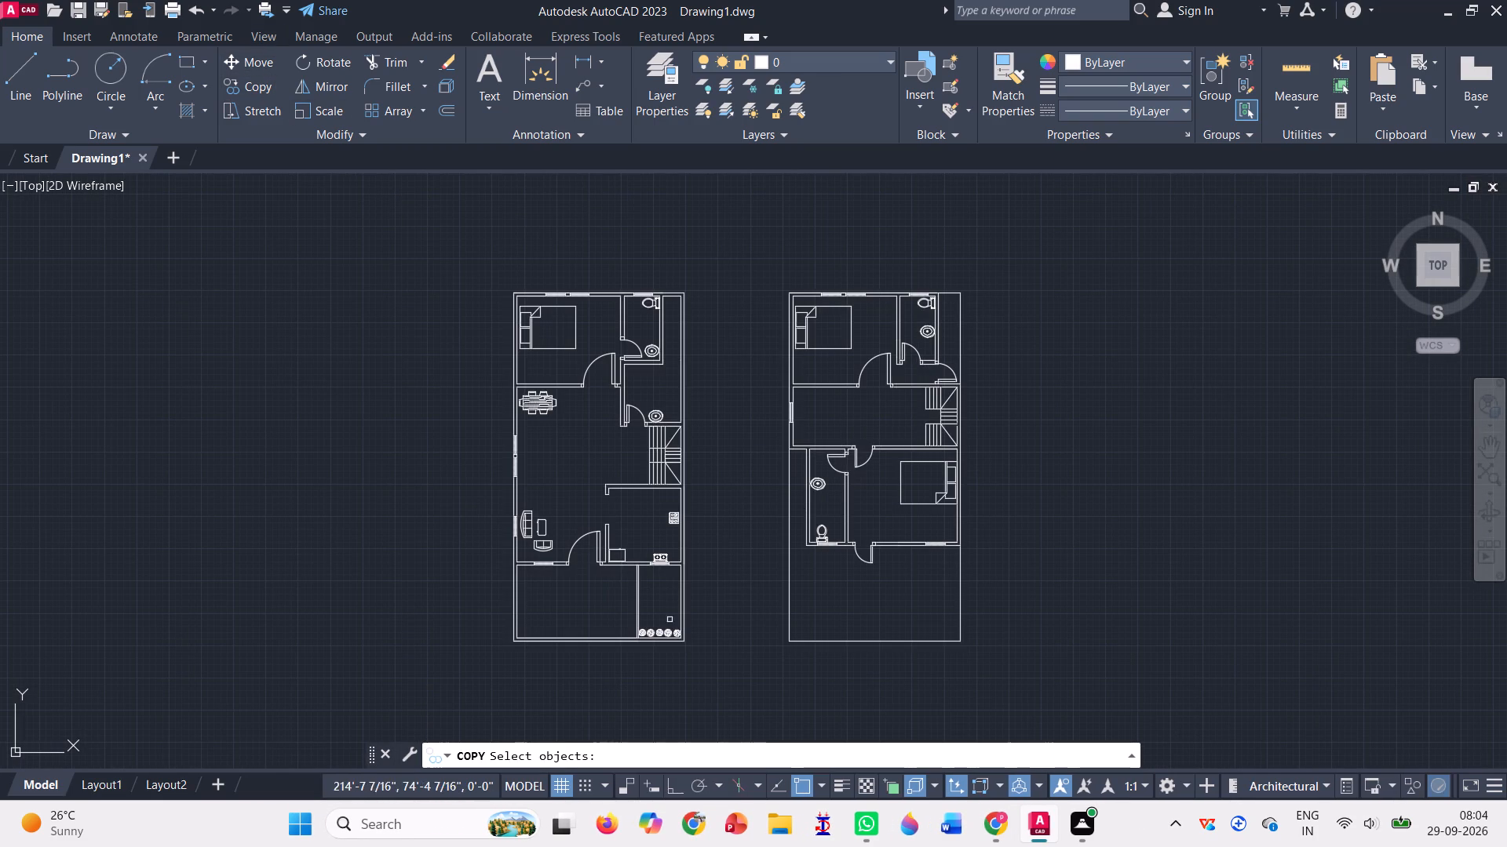
{"action": "scroll", "coordinate": [667, 627], "scroll_direction": "up", "scroll_amount": 2}
{"action": "left_click", "coordinate": [671, 649]}
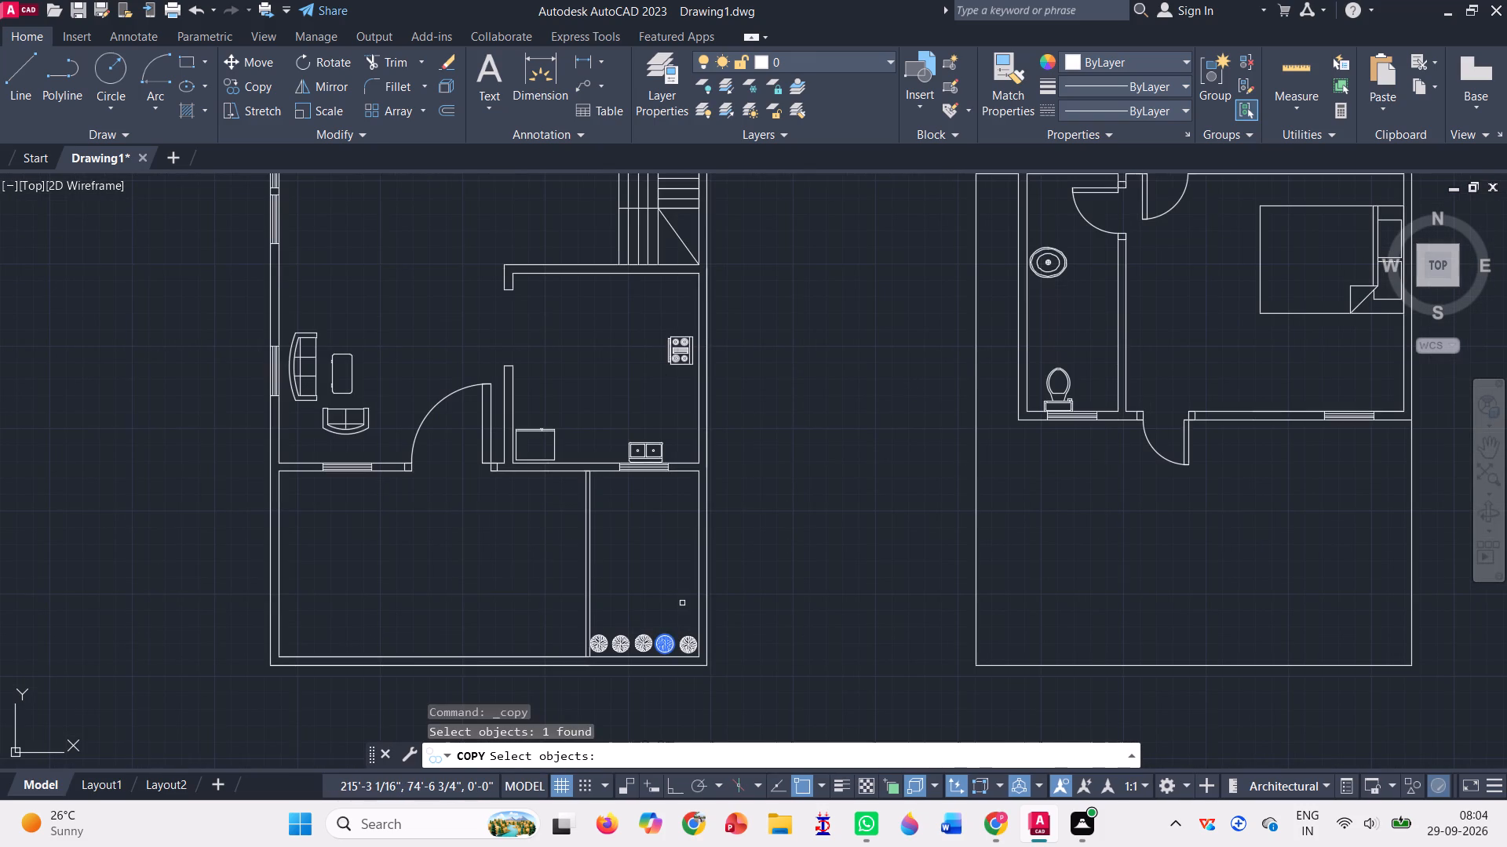
{"action": "key", "text": "Return"}
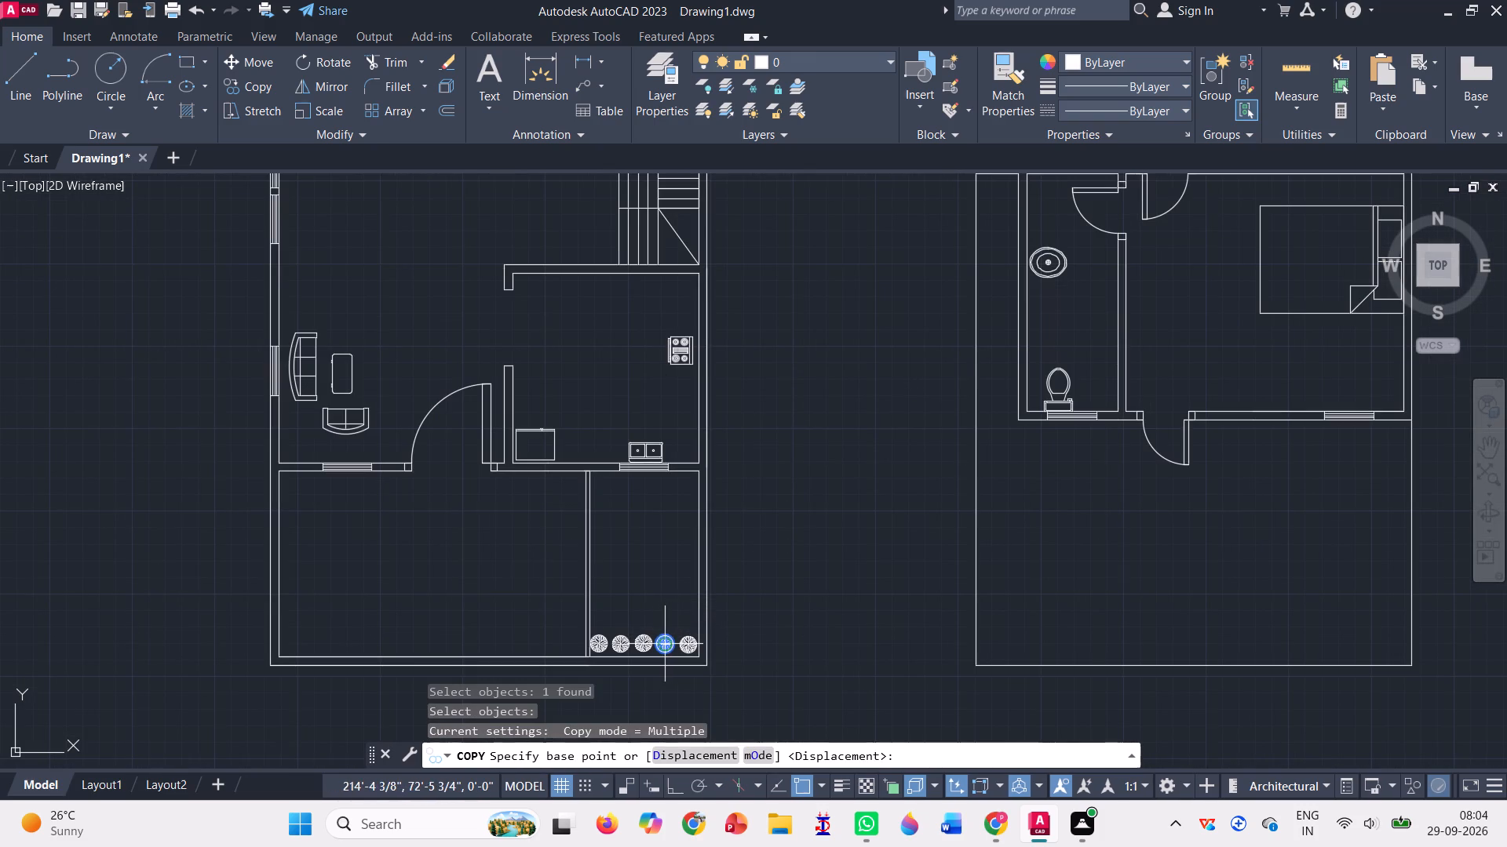
{"action": "left_click", "coordinate": [658, 644]}
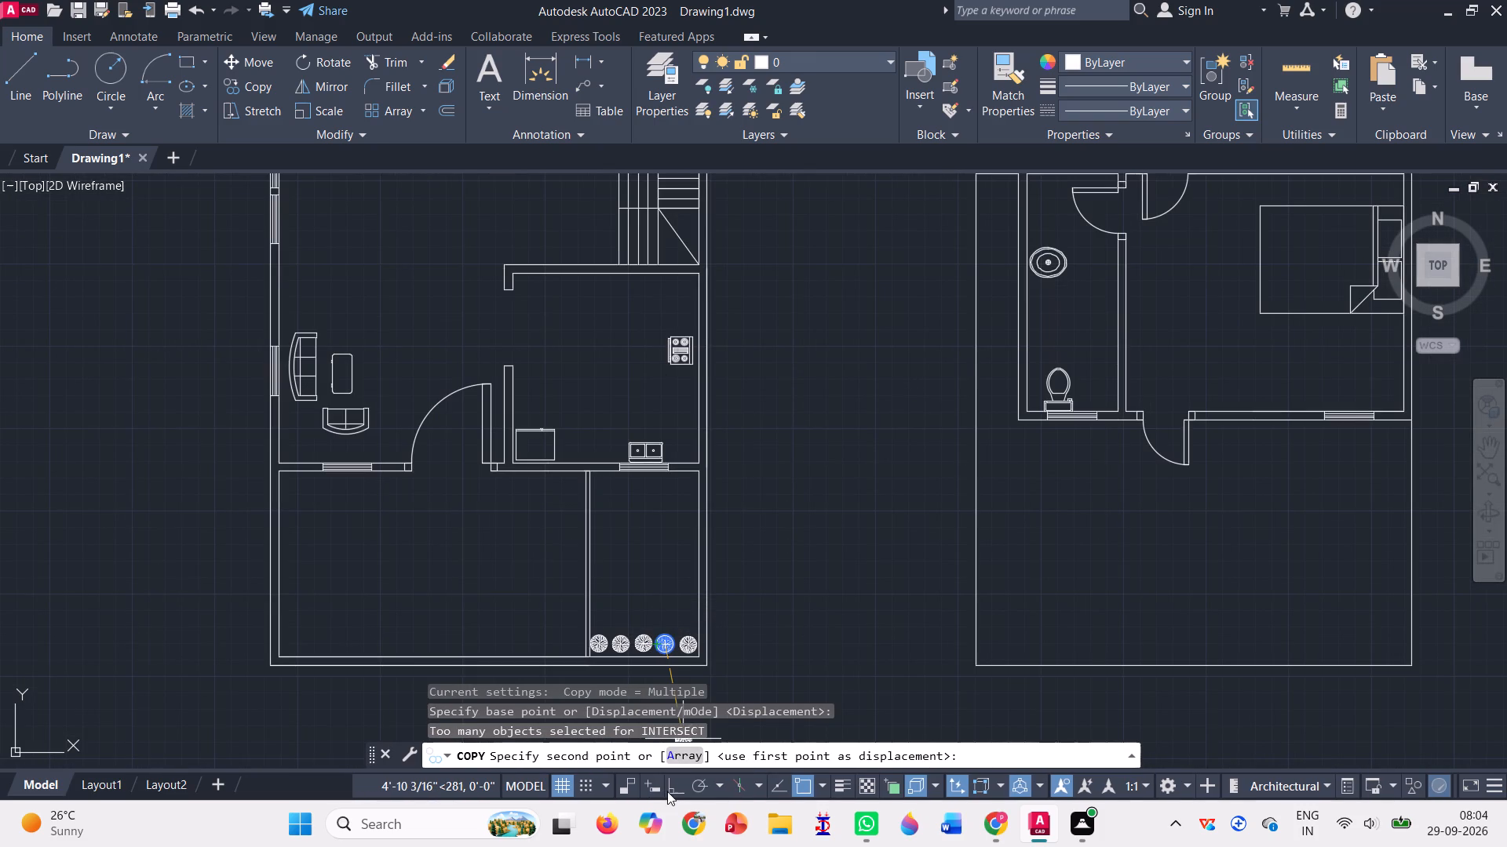
{"action": "left_click", "coordinate": [677, 783]}
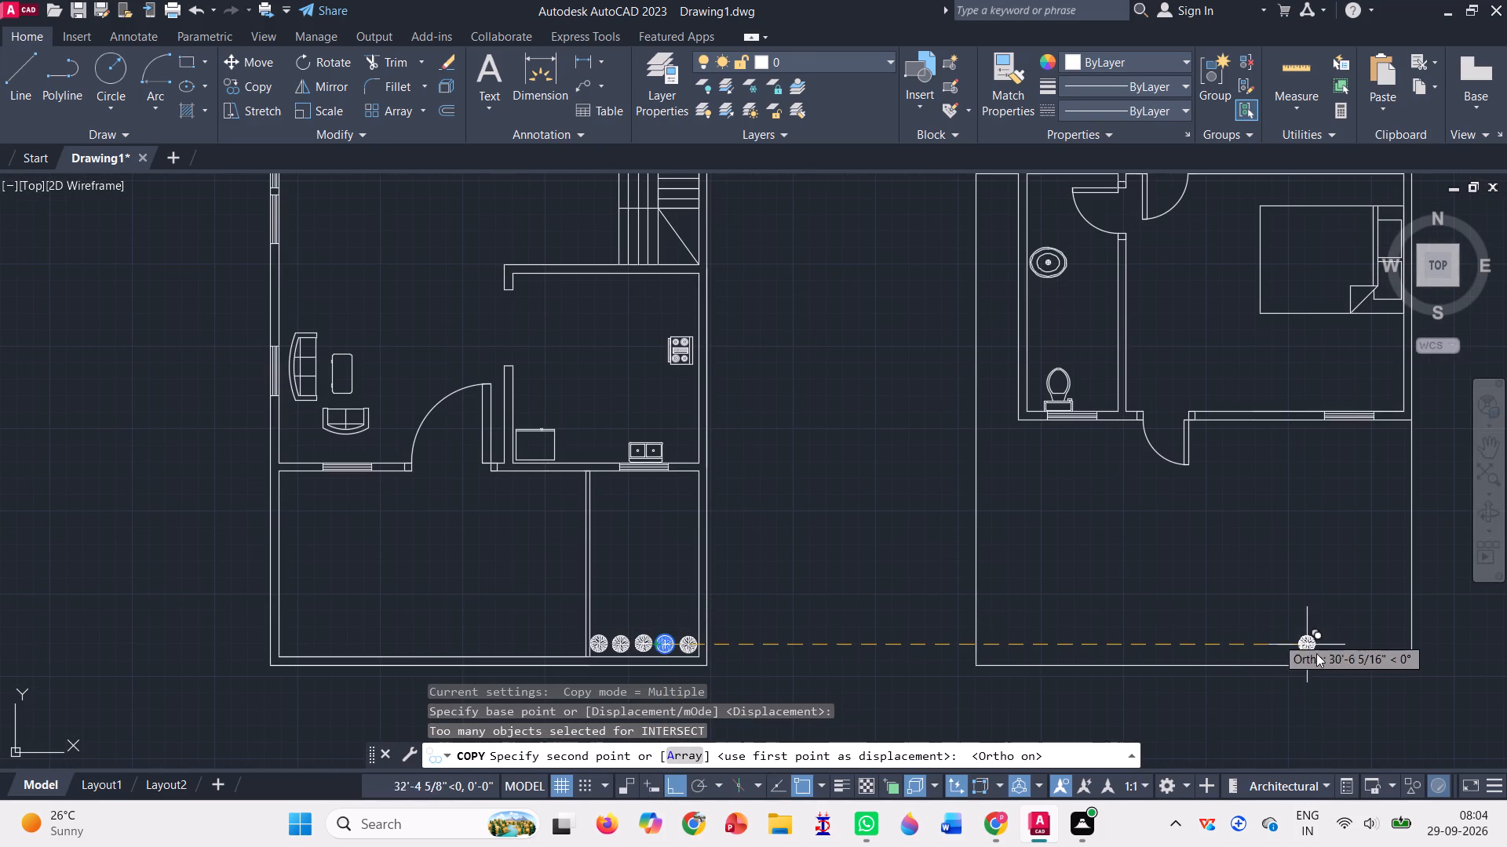
{"action": "left_click", "coordinate": [1377, 650]}
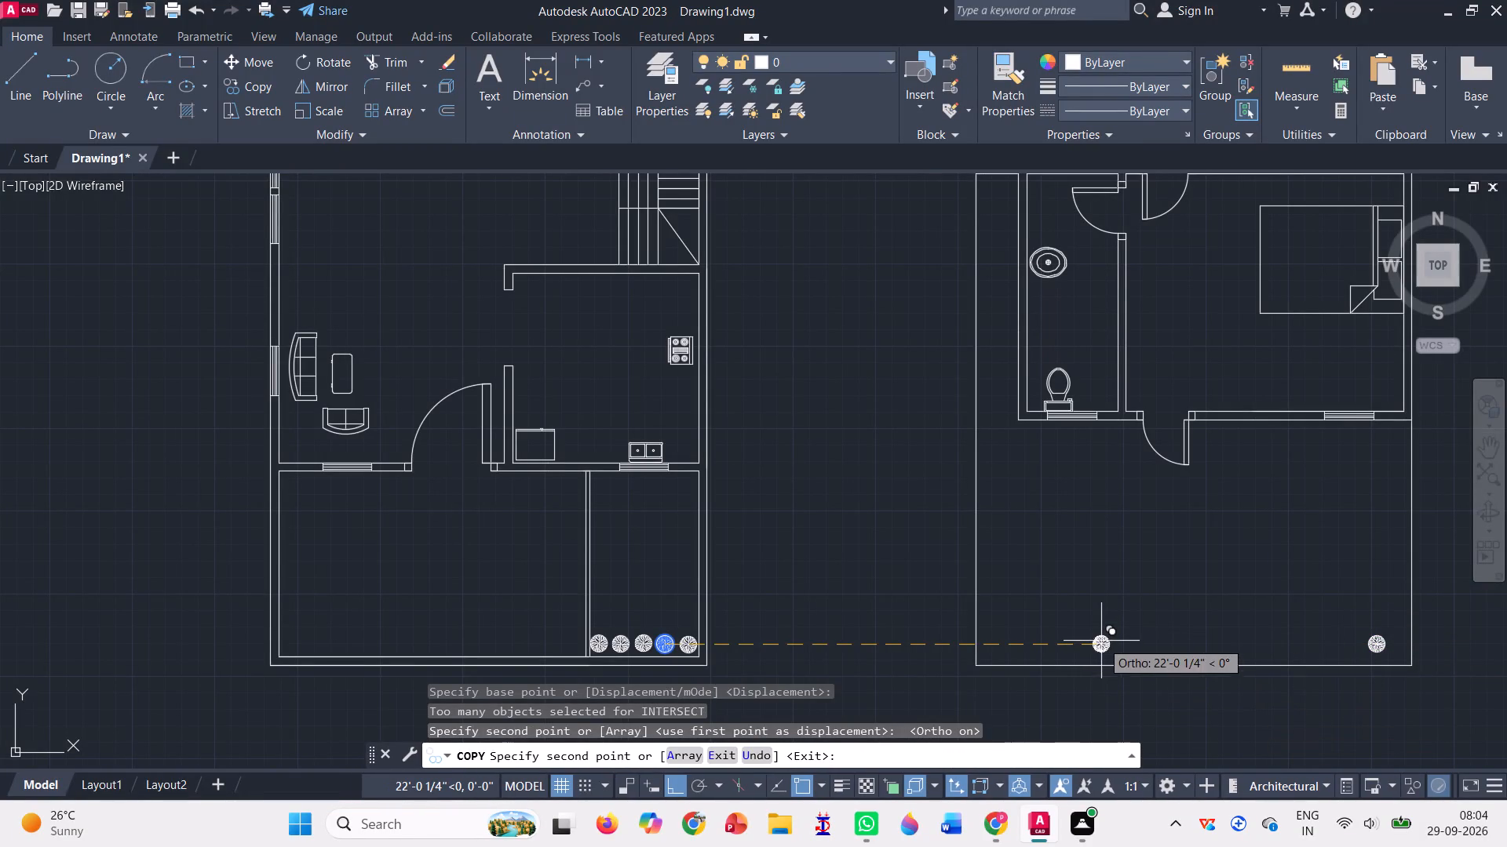
{"action": "left_click", "coordinate": [1020, 636]}
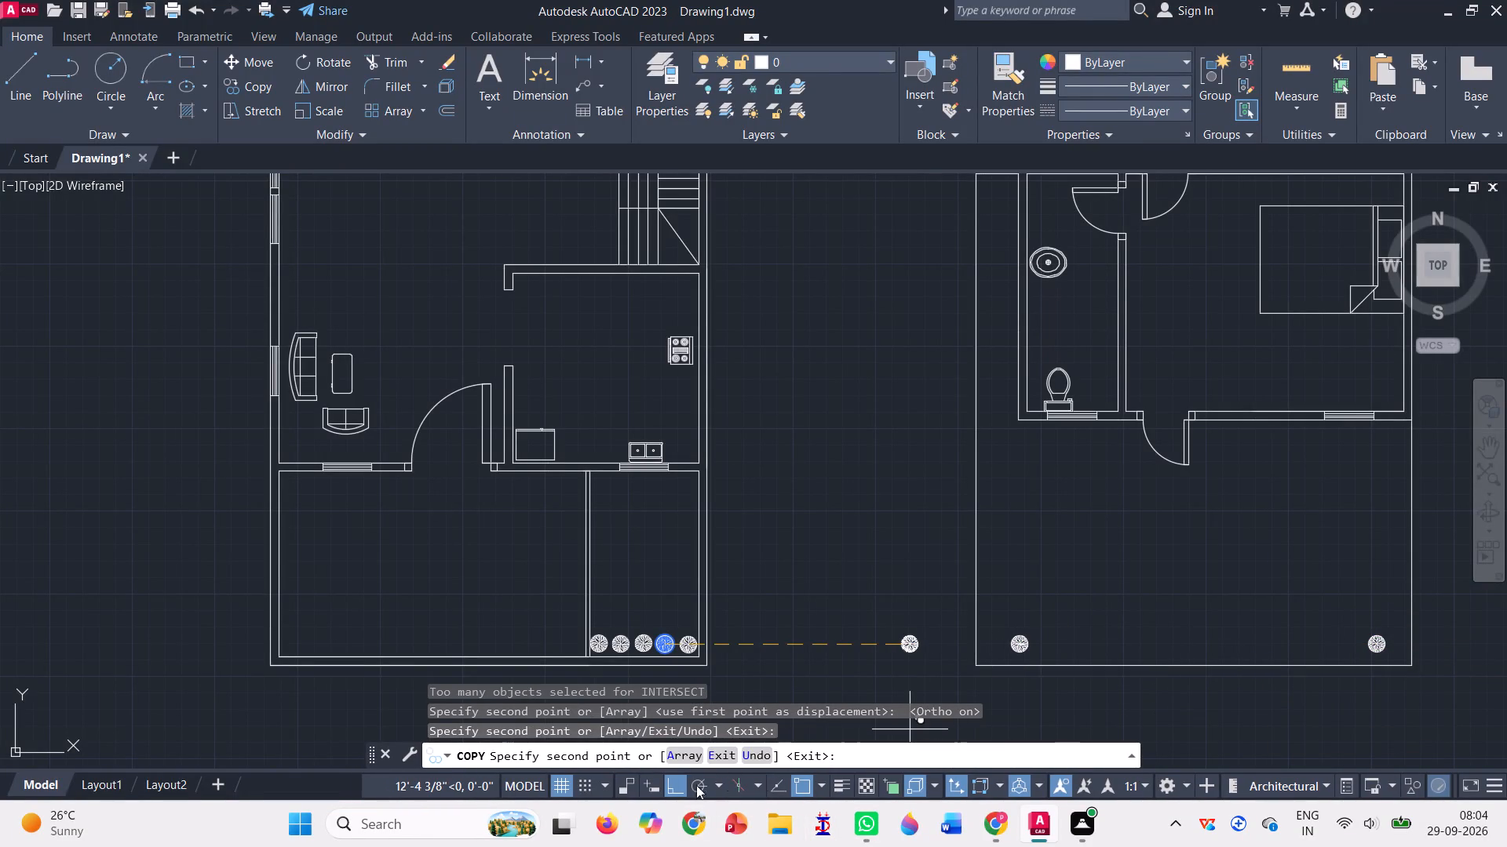
With Ortho off, place two more plant copies along the west side and two along the east side of the second plan's south area.
{"action": "left_click", "coordinate": [672, 787]}
{"action": "left_click", "coordinate": [1002, 596]}
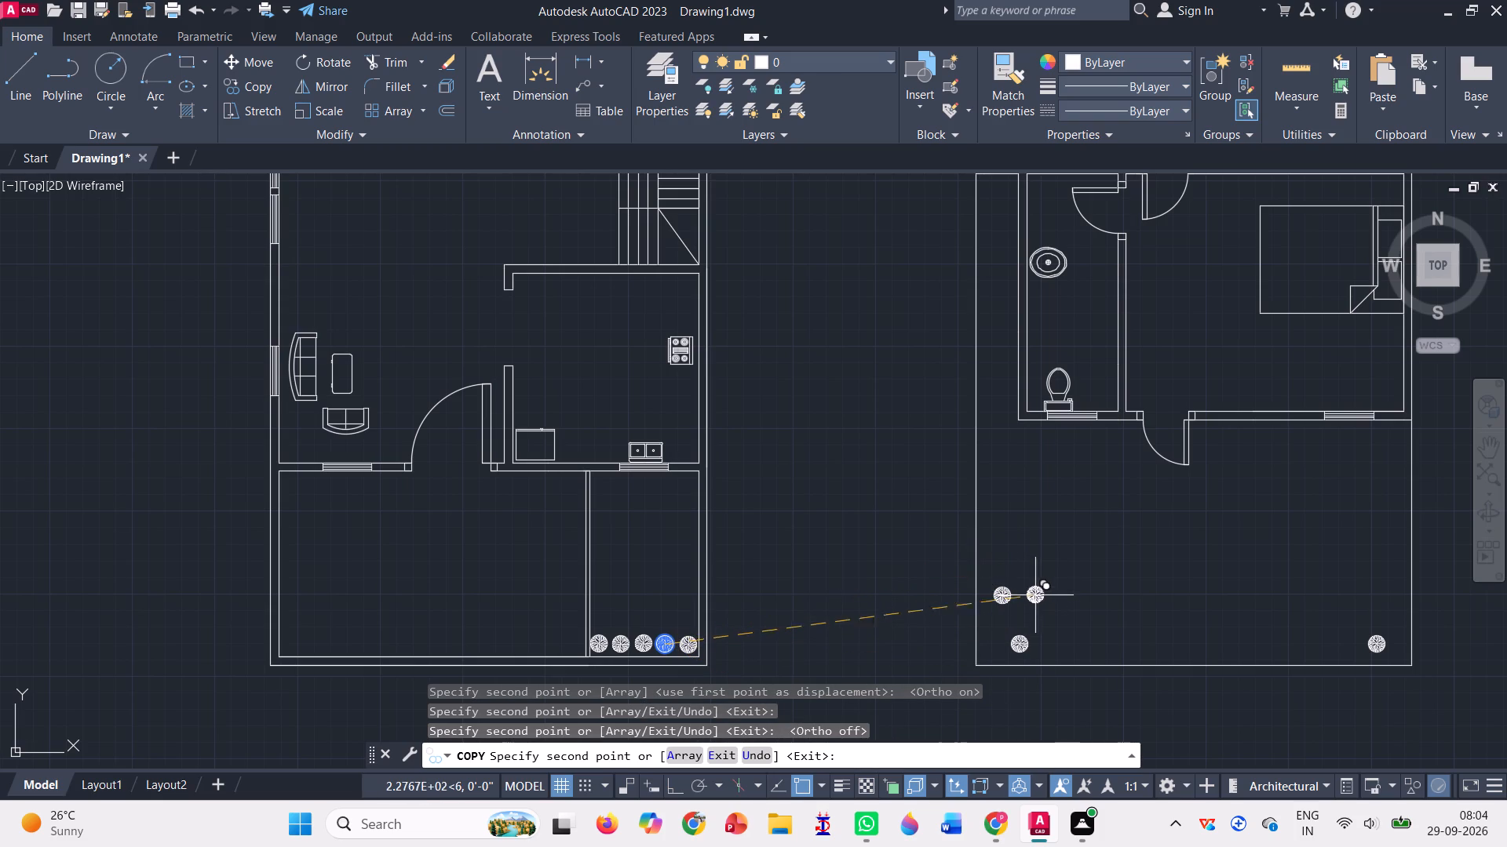
{"action": "left_click", "coordinate": [1002, 562]}
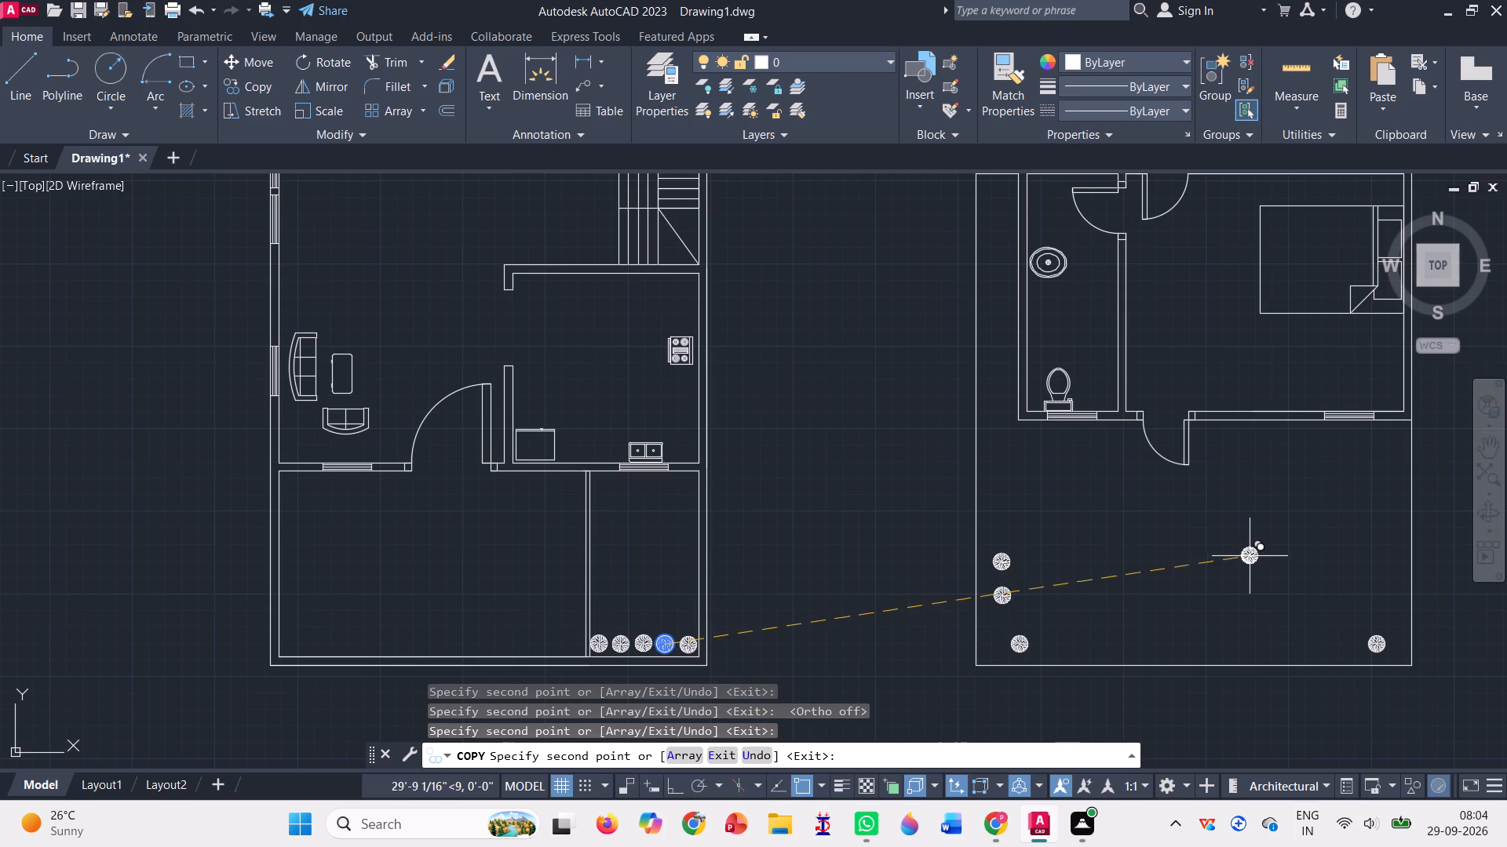
{"action": "left_click", "coordinate": [1395, 614]}
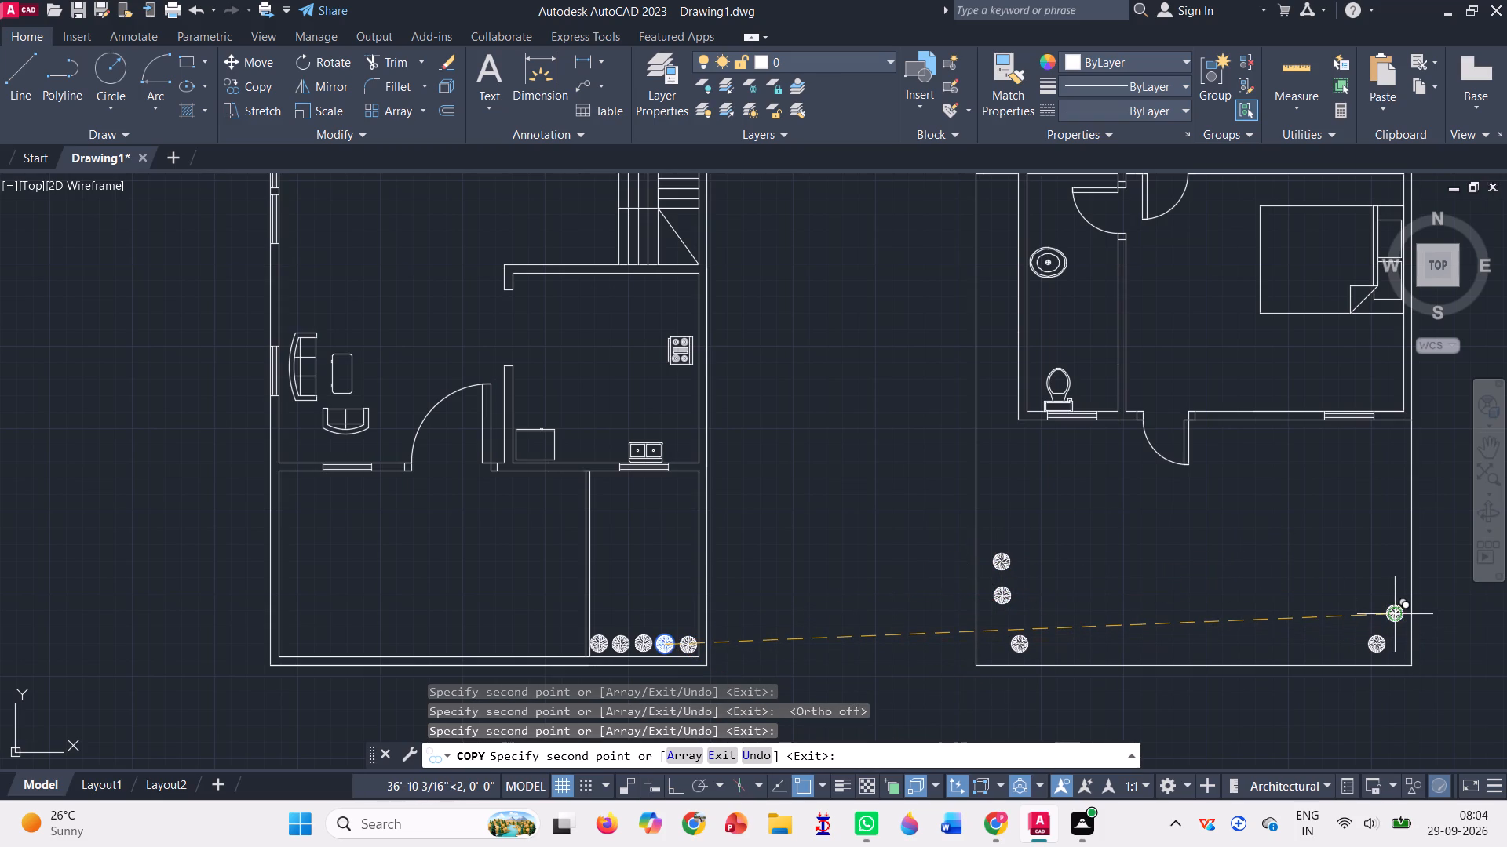
{"action": "left_click", "coordinate": [1398, 574]}
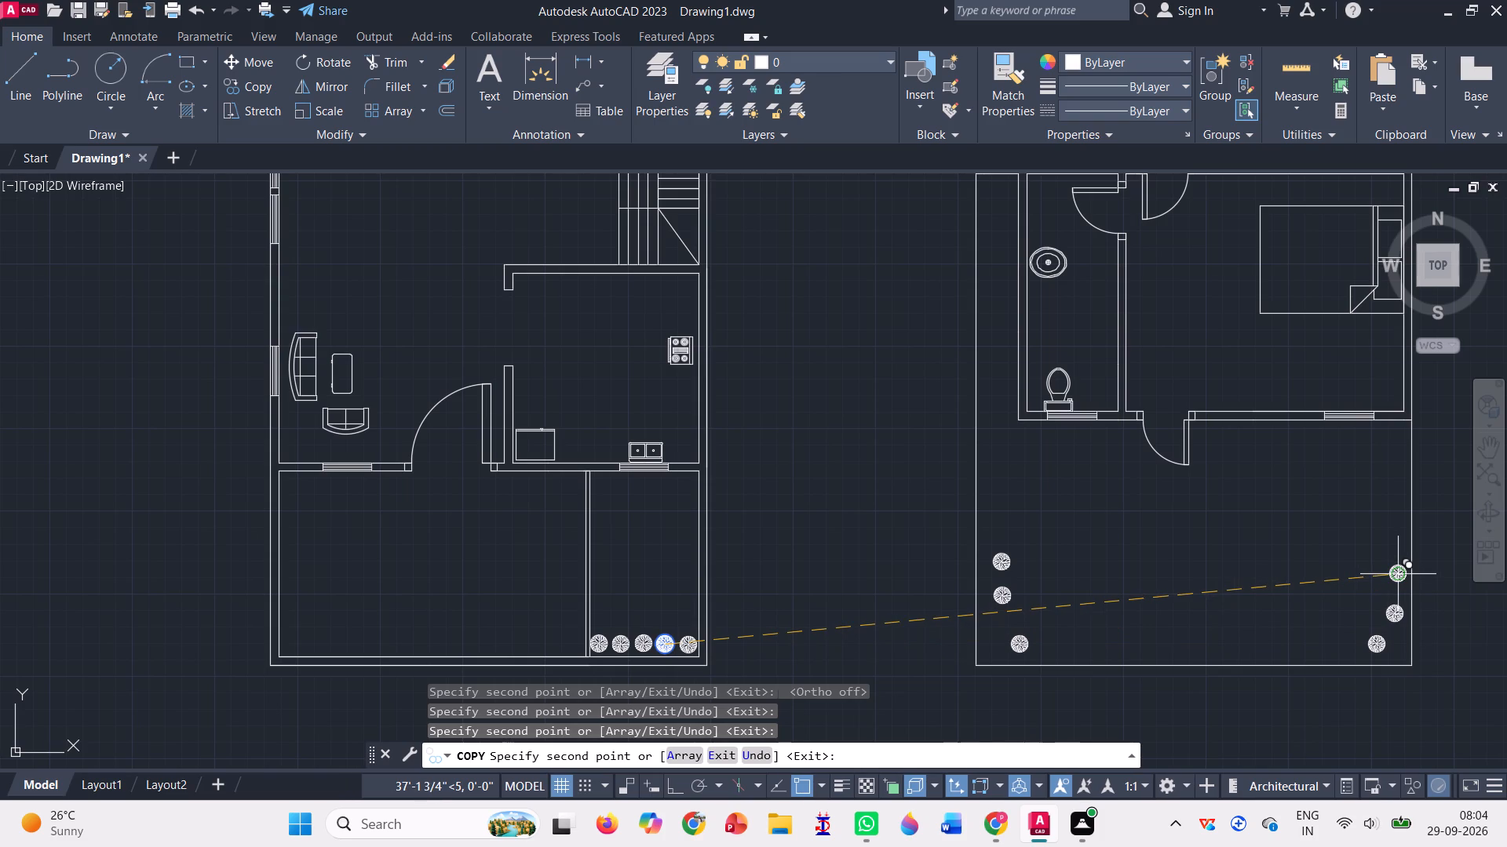
{"action": "key", "text": "Return"}
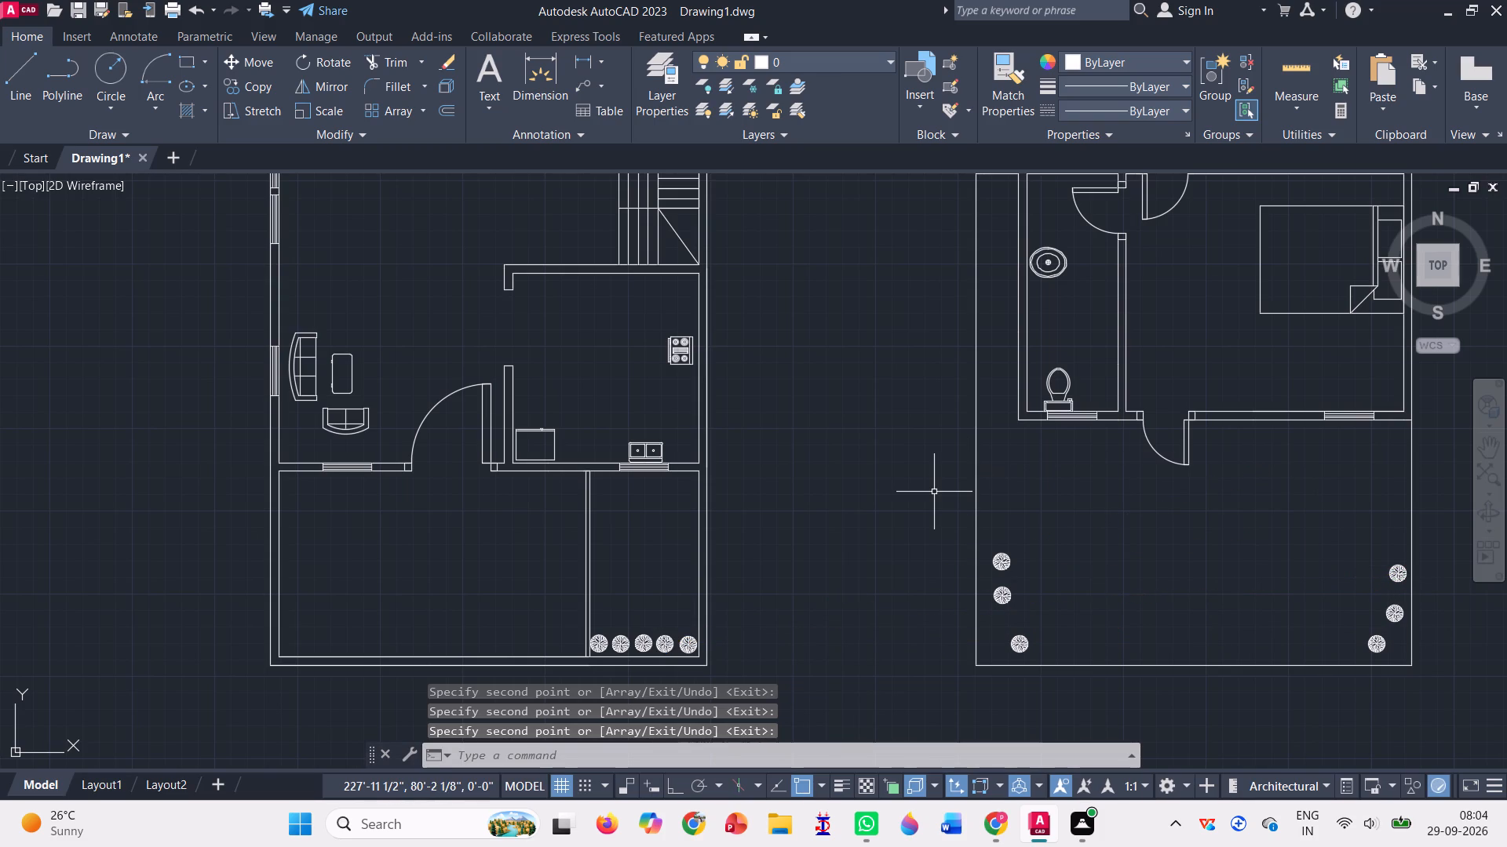
Copy the first plan's large sofa, coffee table and small sofa into the west end of the second plan's middle room.
{"action": "scroll", "coordinate": [934, 492], "scroll_direction": "down", "scroll_amount": 1}
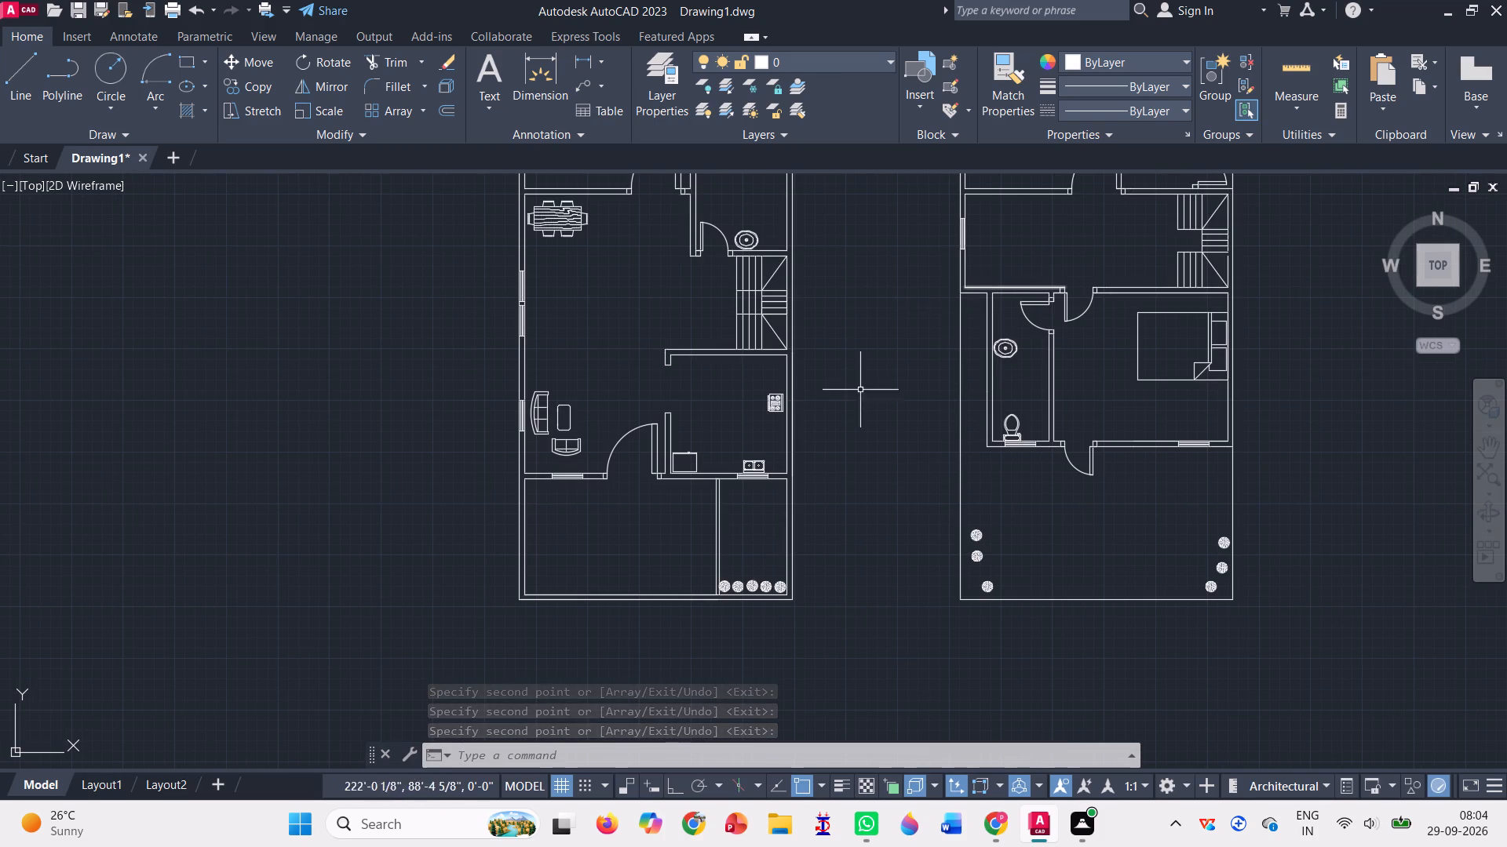
{"action": "scroll", "coordinate": [851, 398], "scroll_direction": "down", "scroll_amount": 1}
{"action": "scroll", "coordinate": [1099, 457], "scroll_direction": "down", "scroll_amount": 1}
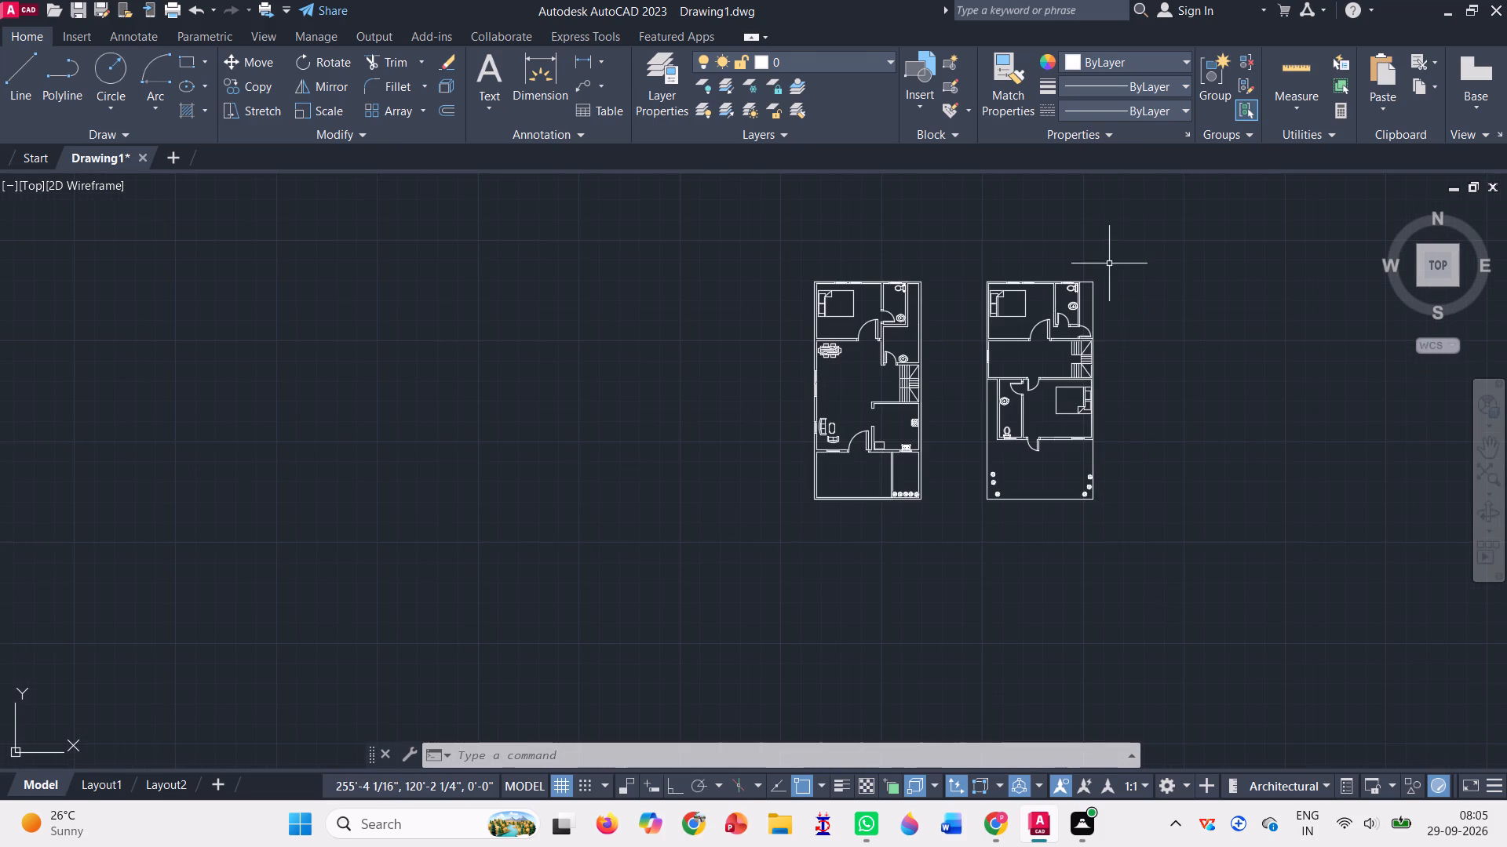
{"action": "scroll", "coordinate": [1109, 264], "scroll_direction": "up", "scroll_amount": 1}
{"action": "scroll", "coordinate": [1091, 366], "scroll_direction": "up", "scroll_amount": 2}
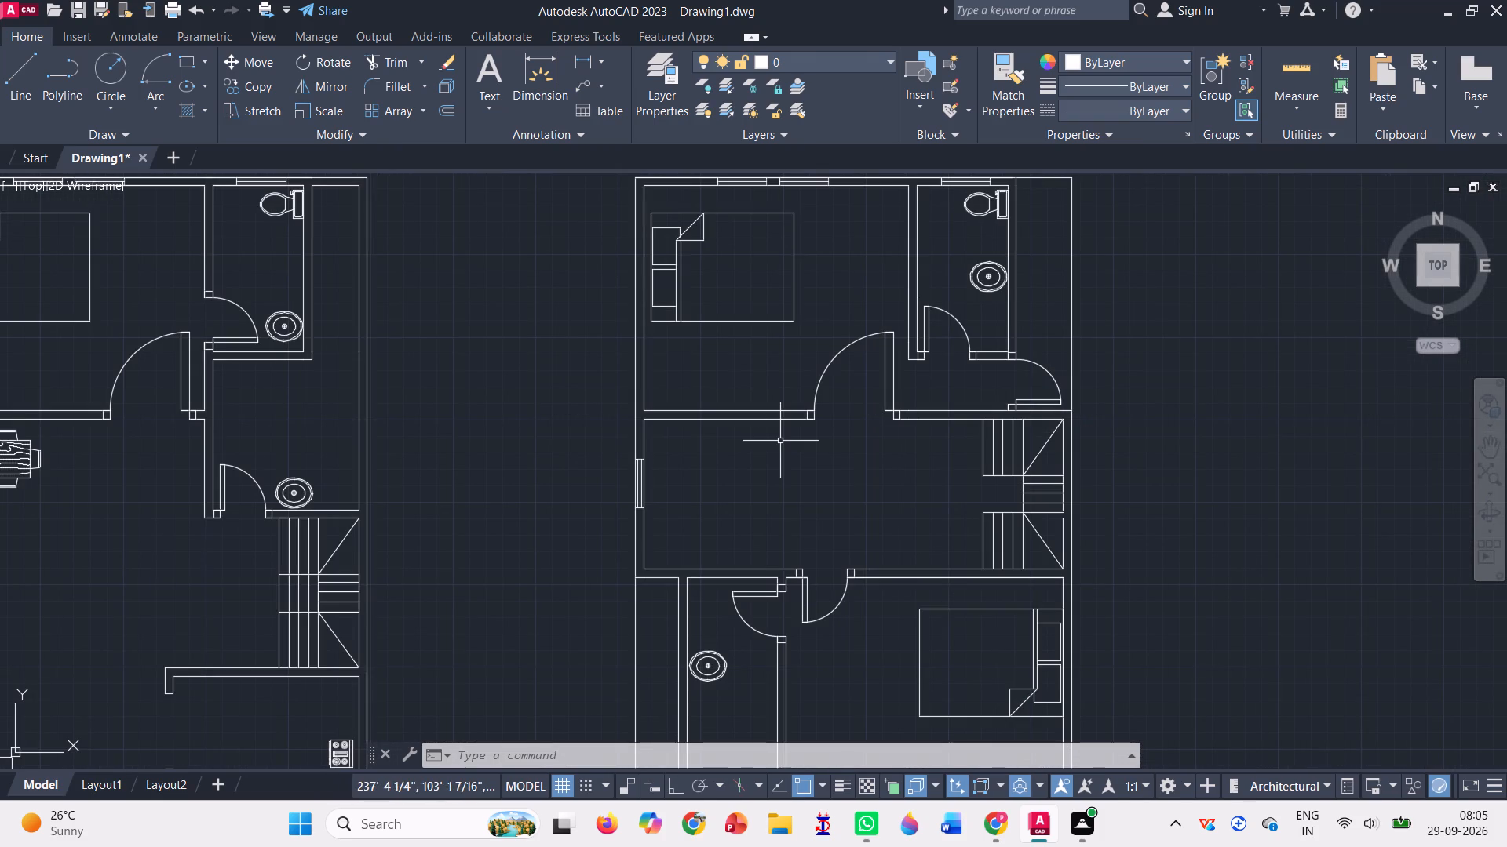
{"action": "scroll", "coordinate": [780, 441], "scroll_direction": "down", "scroll_amount": 1}
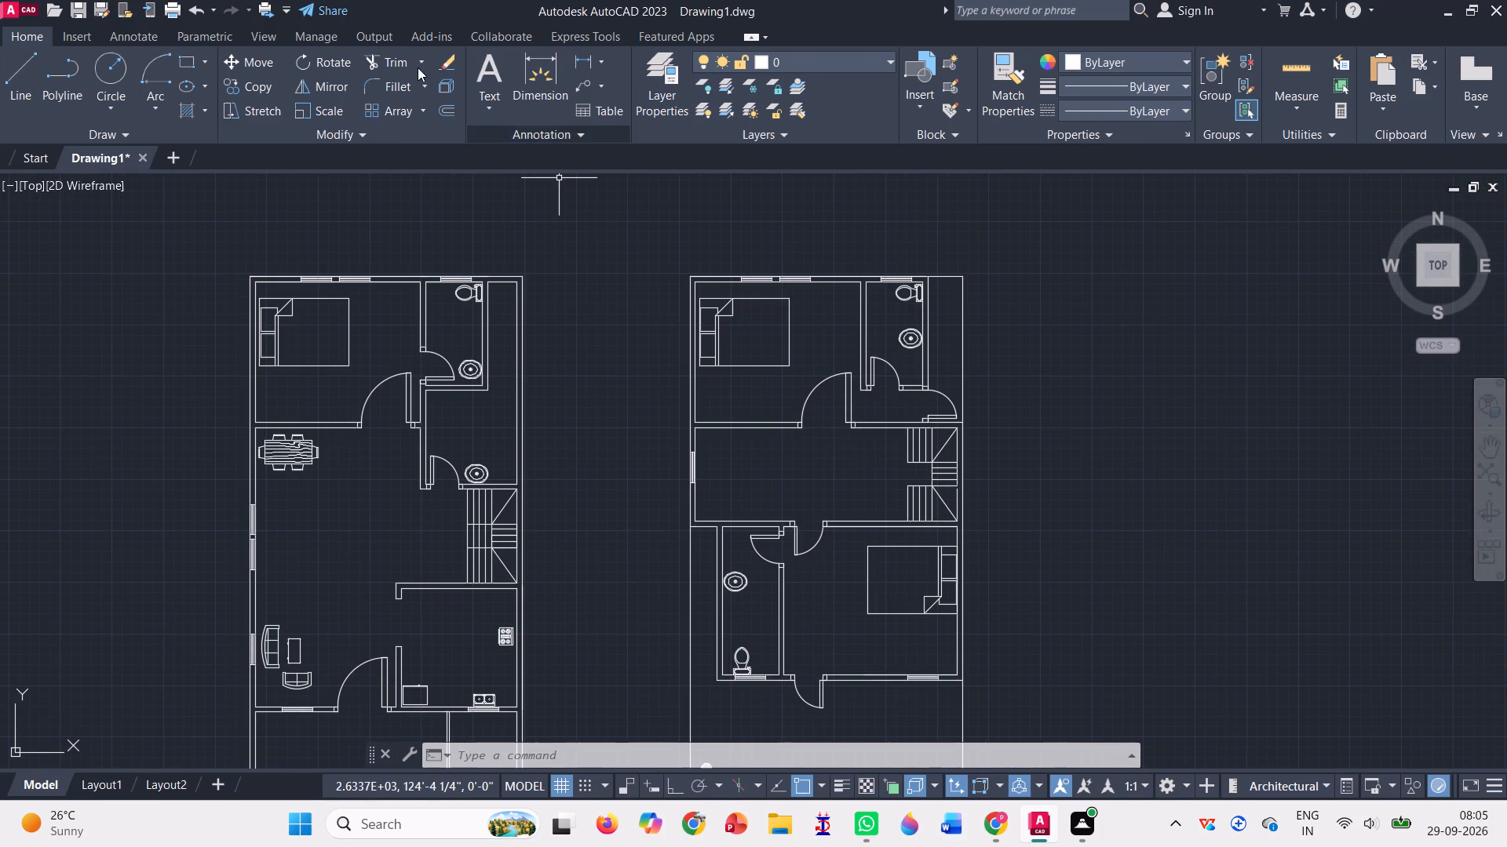
{"action": "left_click", "coordinate": [257, 88]}
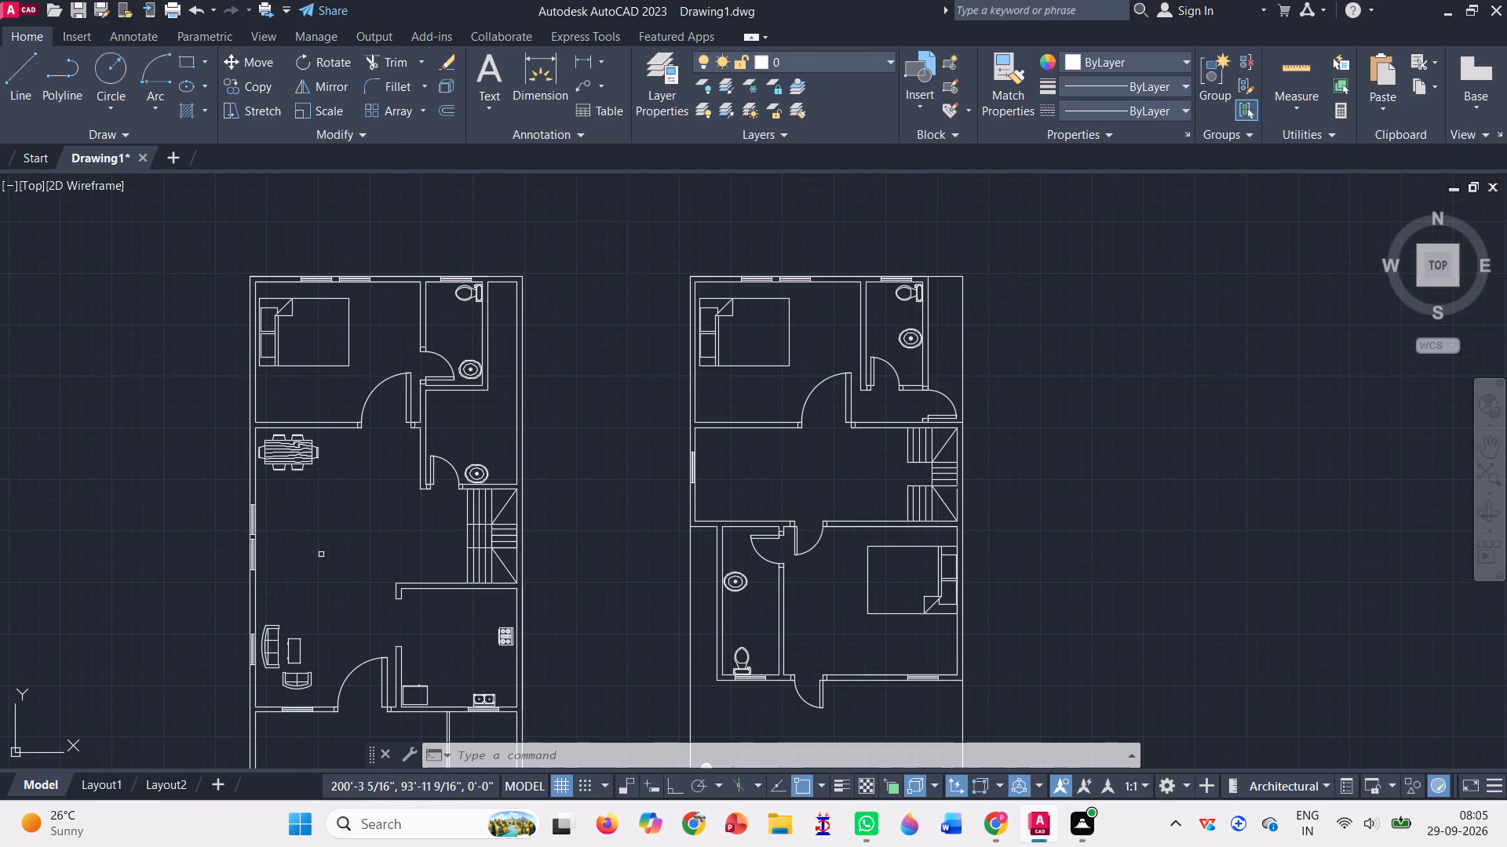
{"action": "left_click", "coordinate": [266, 650]}
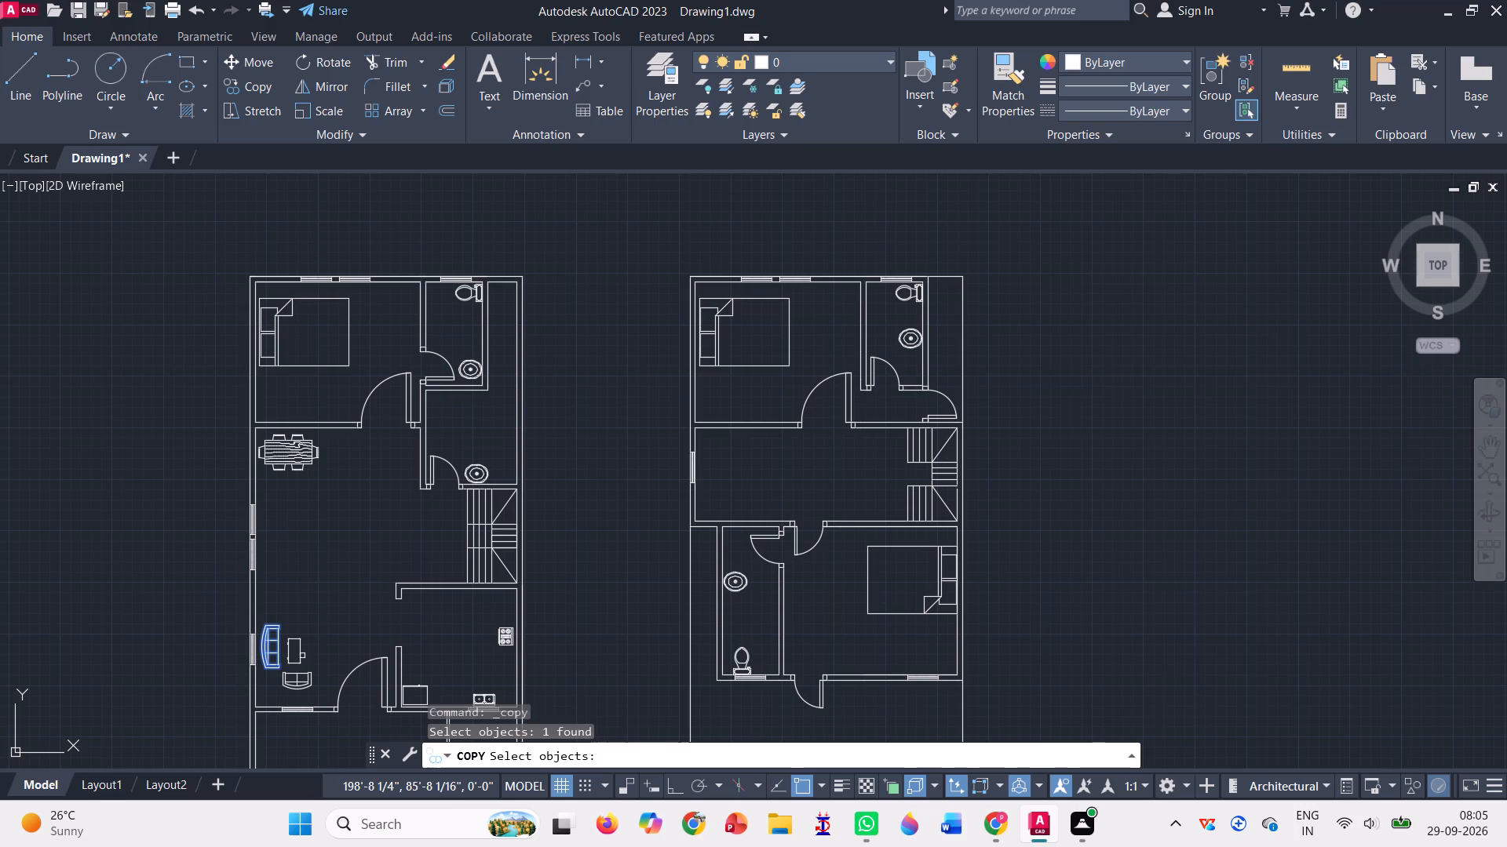
{"action": "left_click", "coordinate": [302, 656]}
{"action": "left_click", "coordinate": [307, 690]}
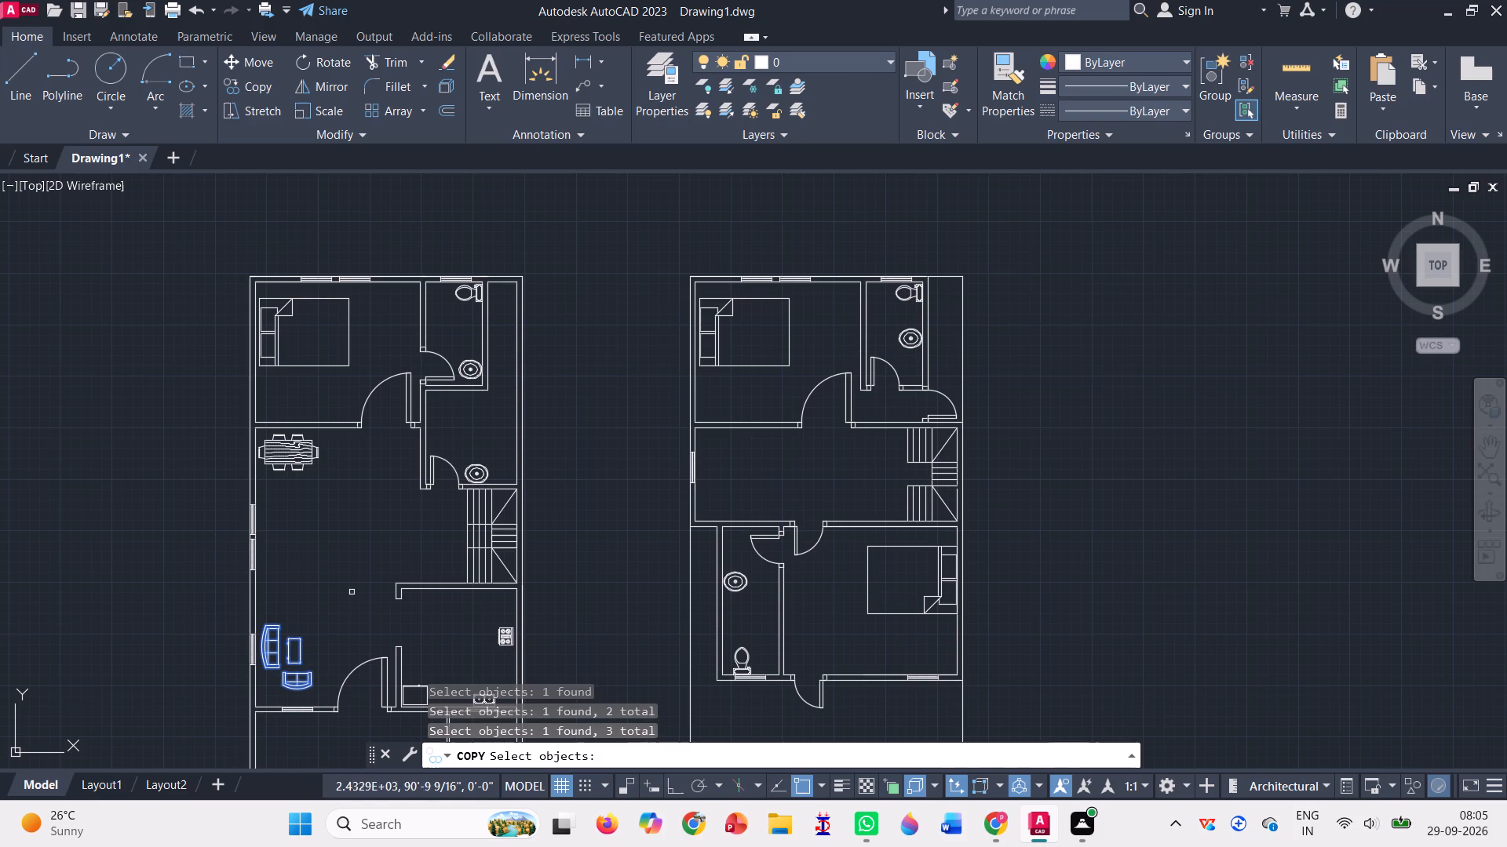
{"action": "key", "text": "Return"}
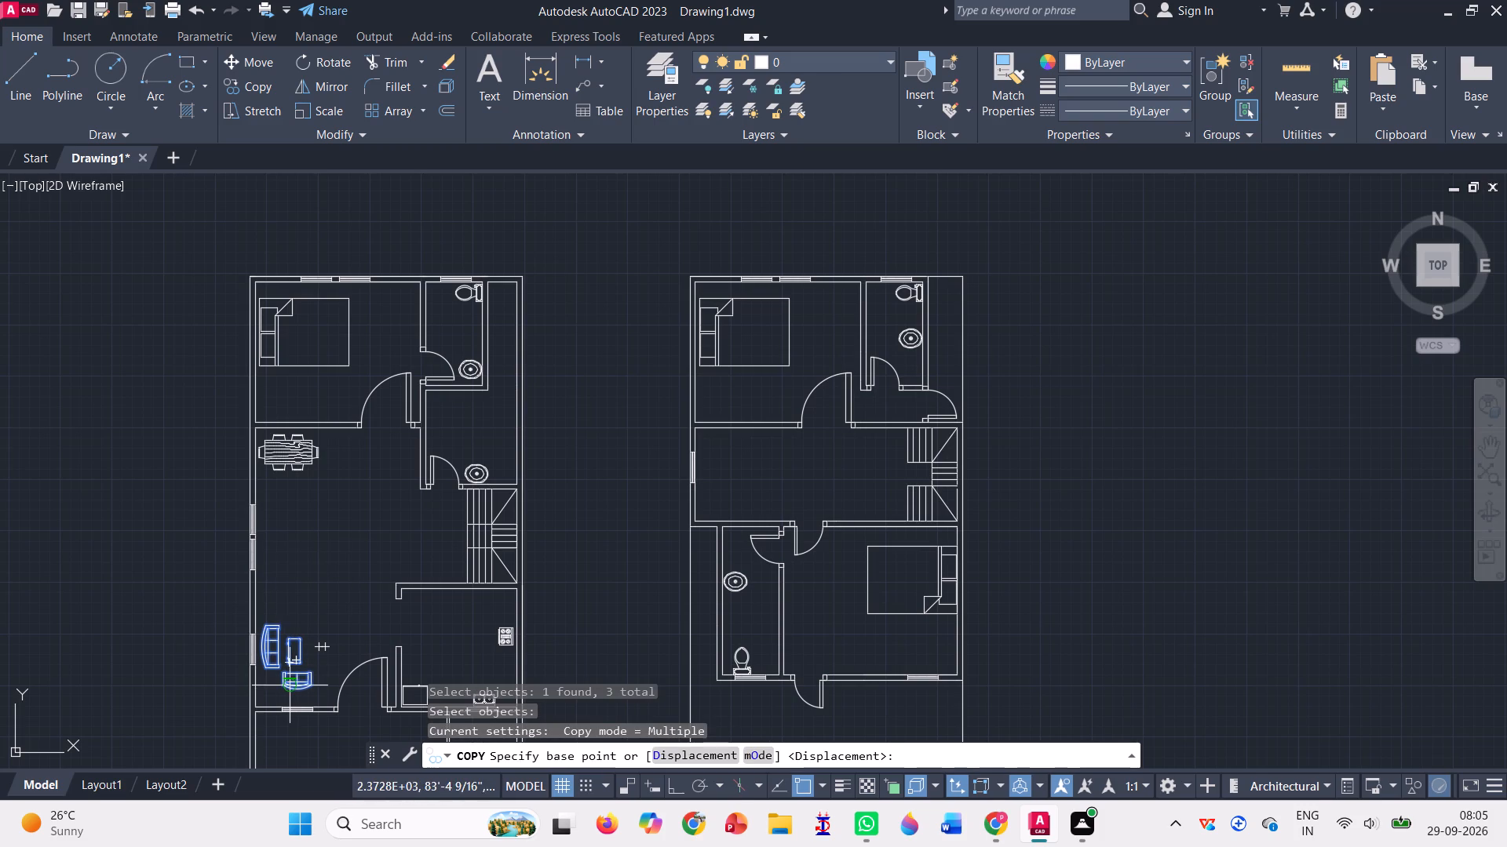
{"action": "left_click", "coordinate": [290, 683]}
{"action": "scroll", "coordinate": [740, 509], "scroll_direction": "up", "scroll_amount": 1}
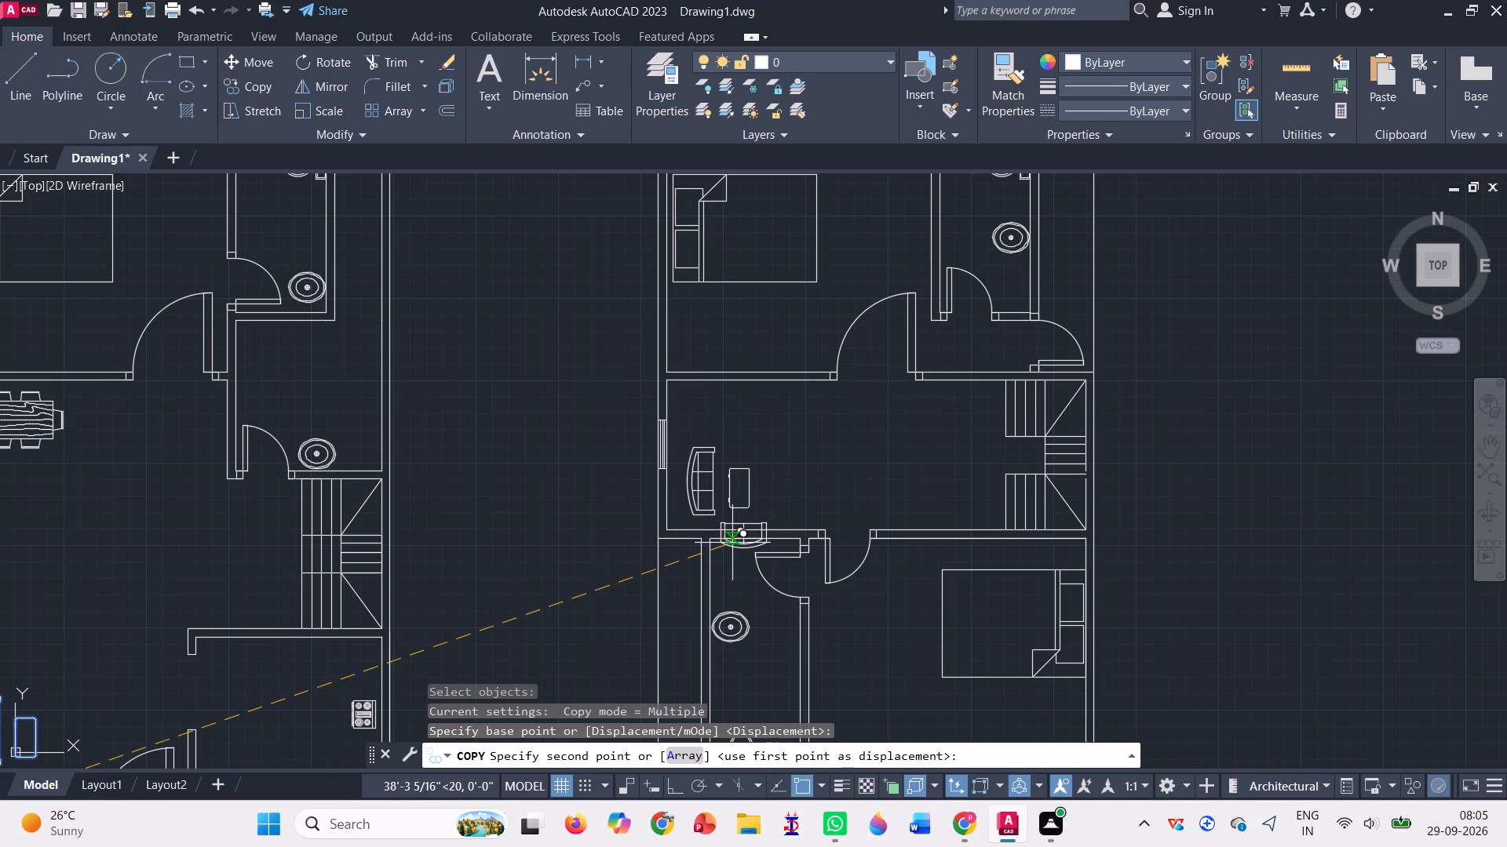
{"action": "left_click", "coordinate": [732, 543]}
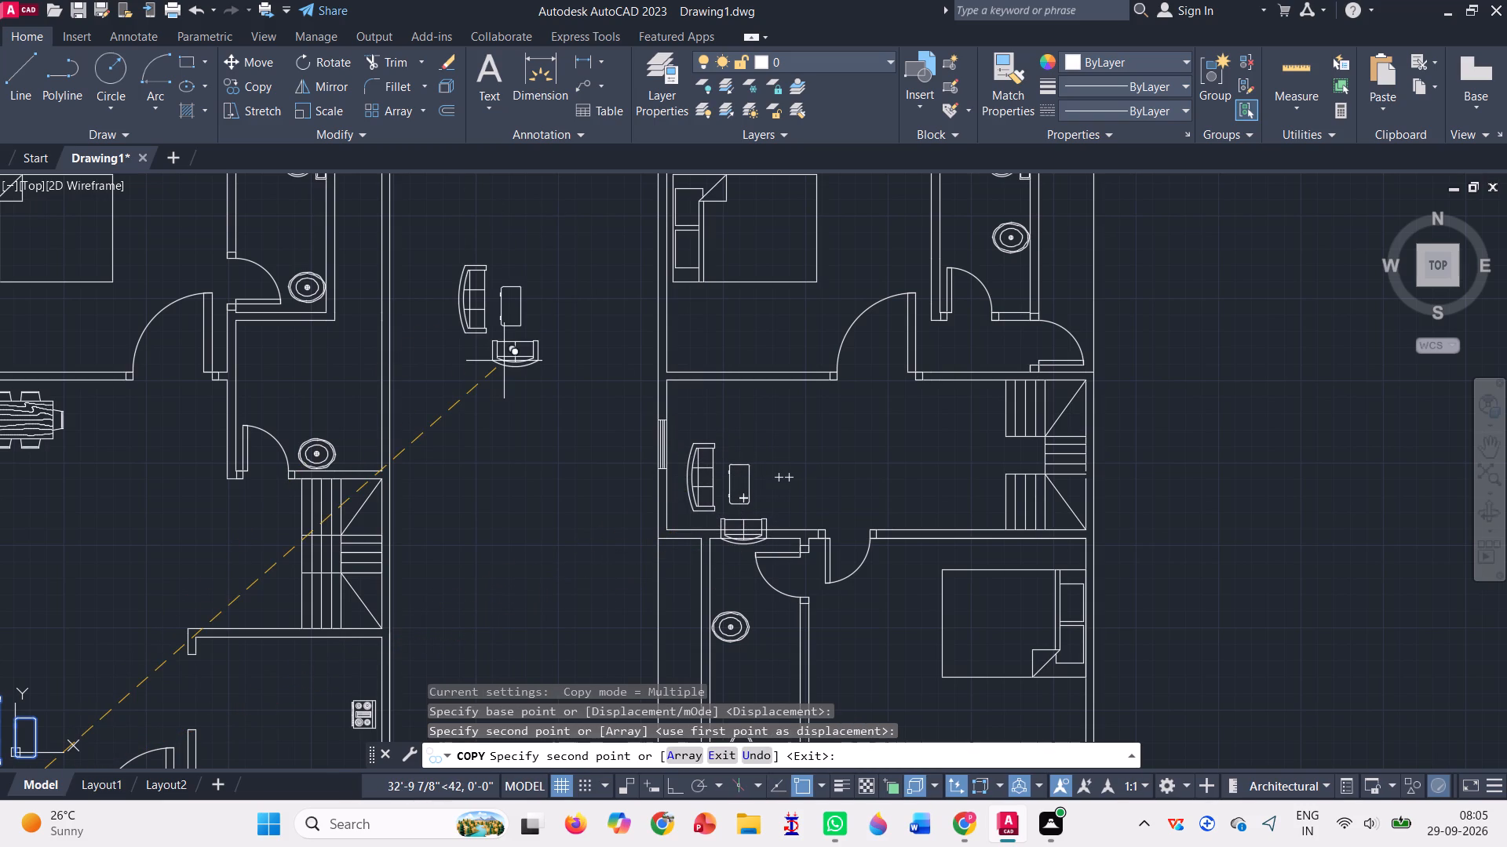
{"action": "key", "text": "Escape"}
Move the copied small sofa off the middle room's south wall to open floor east of the coffee table.
{"action": "left_click", "coordinate": [256, 64]}
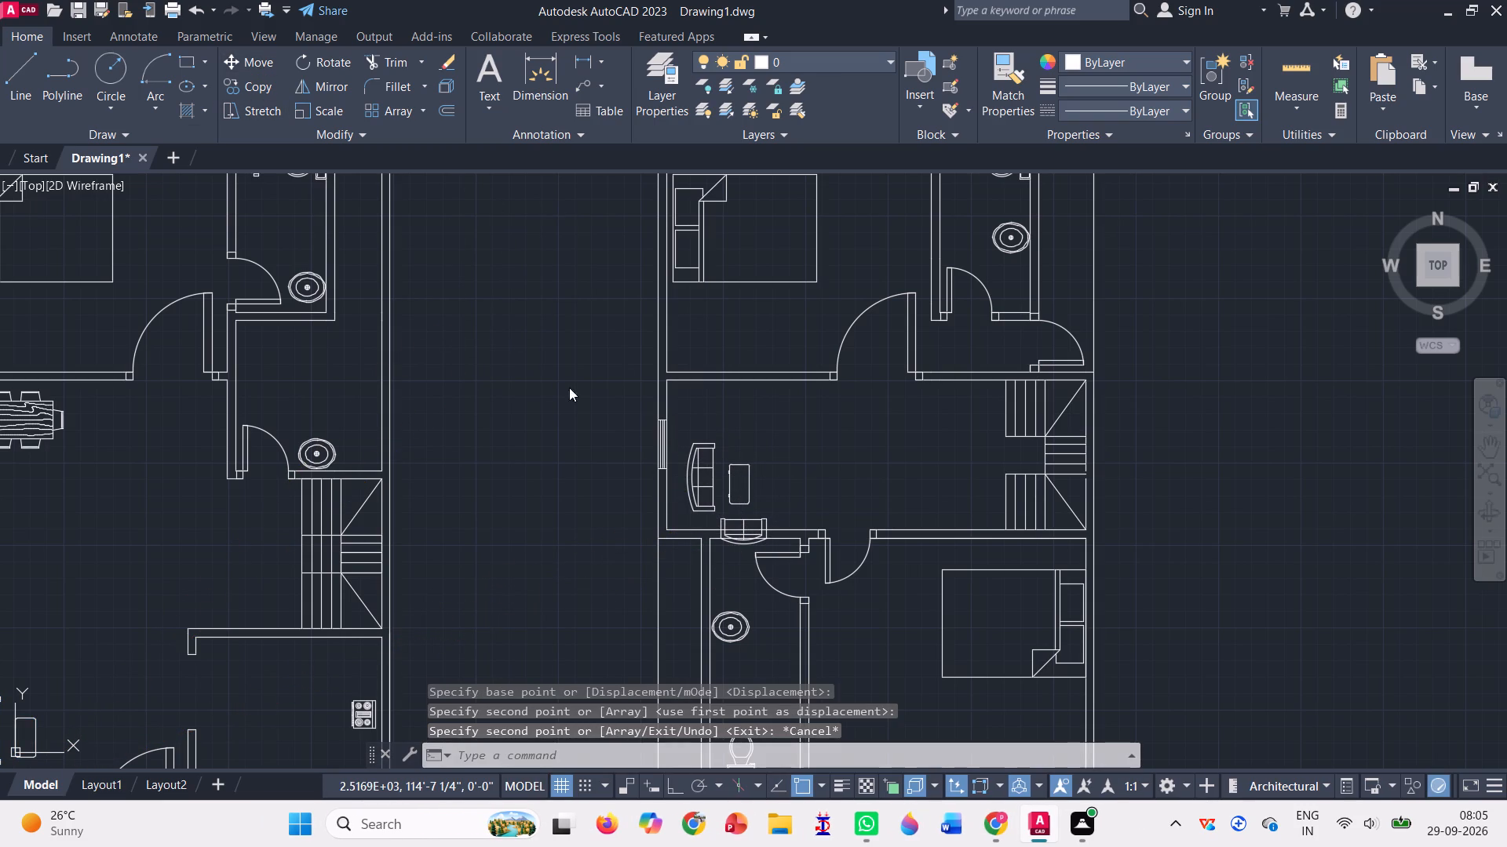
{"action": "left_click", "coordinate": [739, 533]}
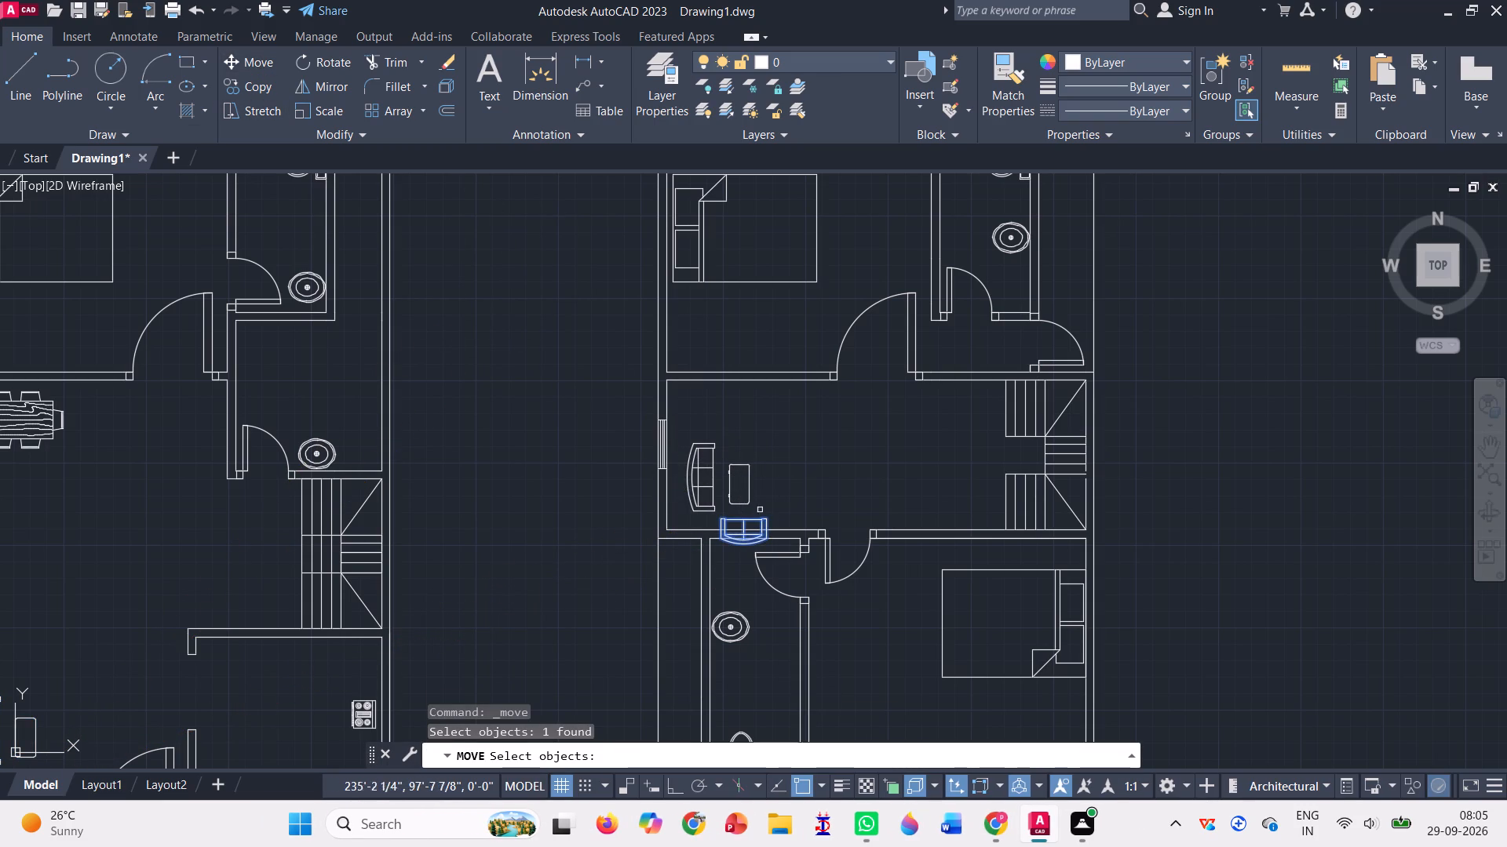
{"action": "key", "text": "Return"}
{"action": "left_click", "coordinate": [765, 533]}
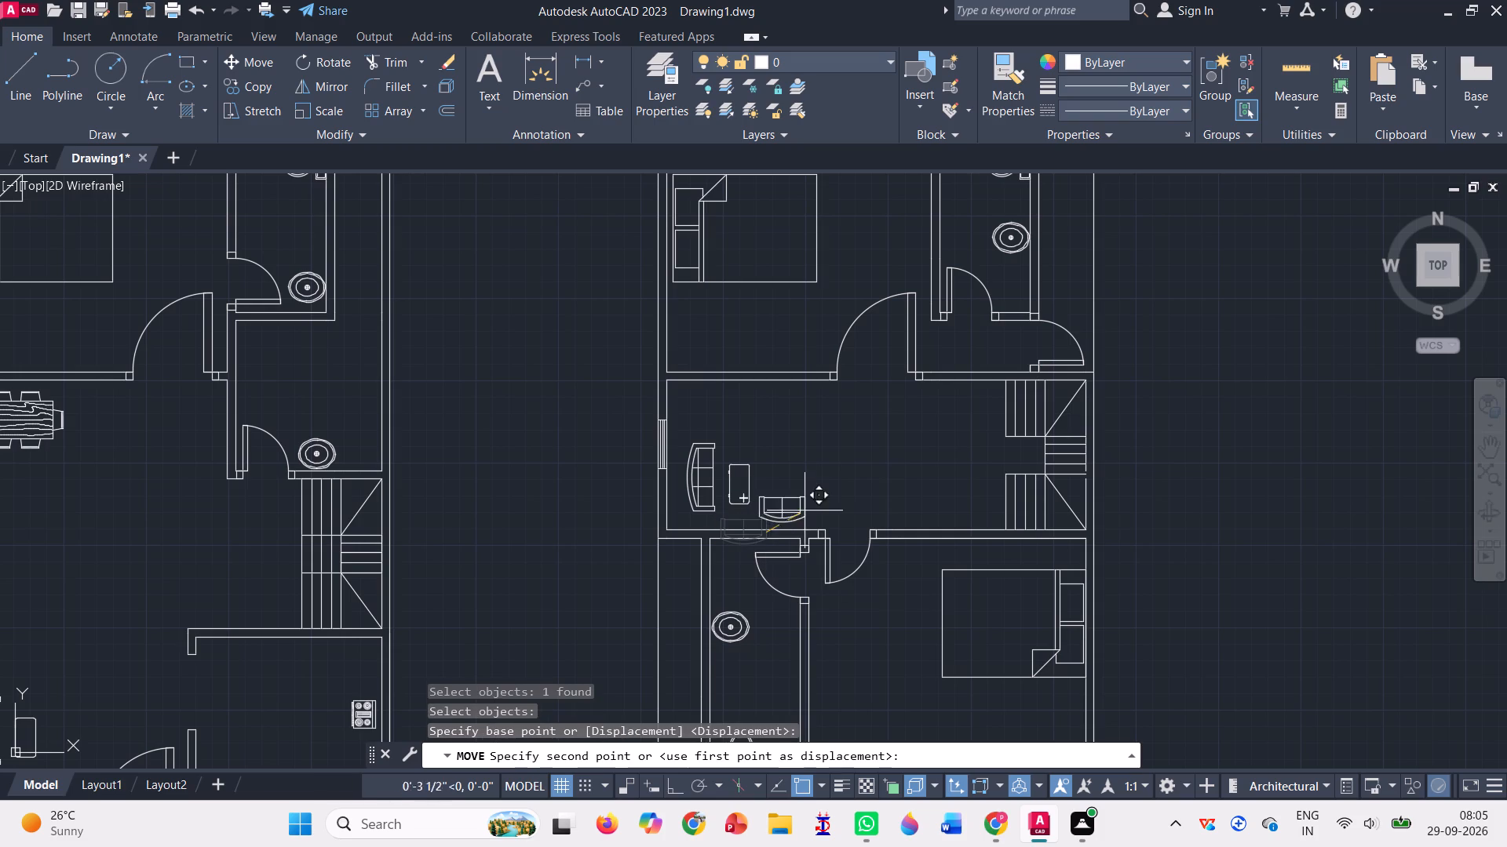
{"action": "left_click", "coordinate": [851, 468]}
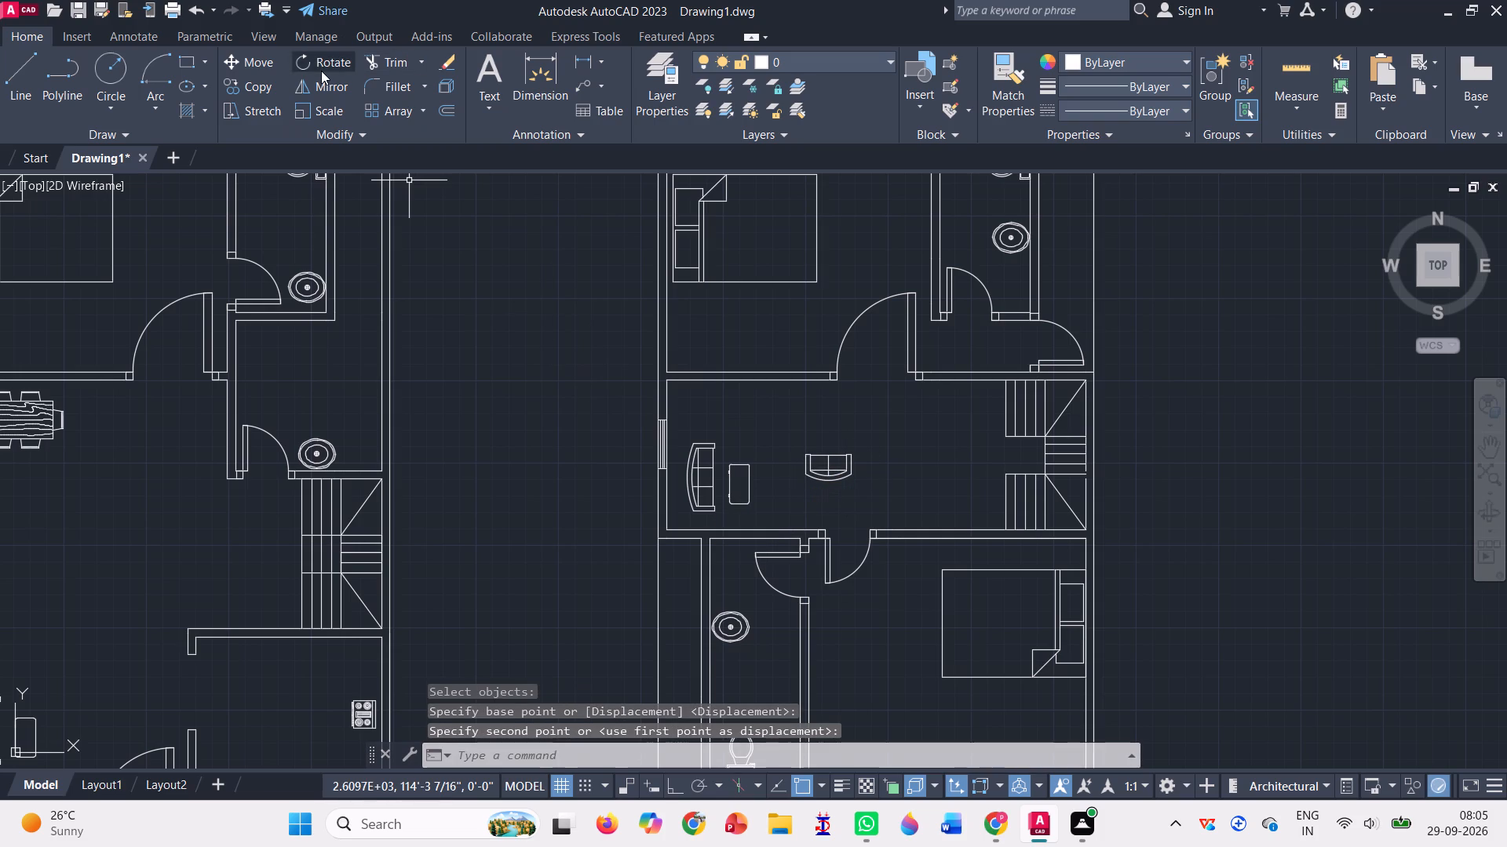
Rotate the small sofa in the second plan's middle room by 180° about its east edge, with Ortho on.
{"action": "left_click", "coordinate": [319, 71]}
{"action": "left_click", "coordinate": [843, 477]}
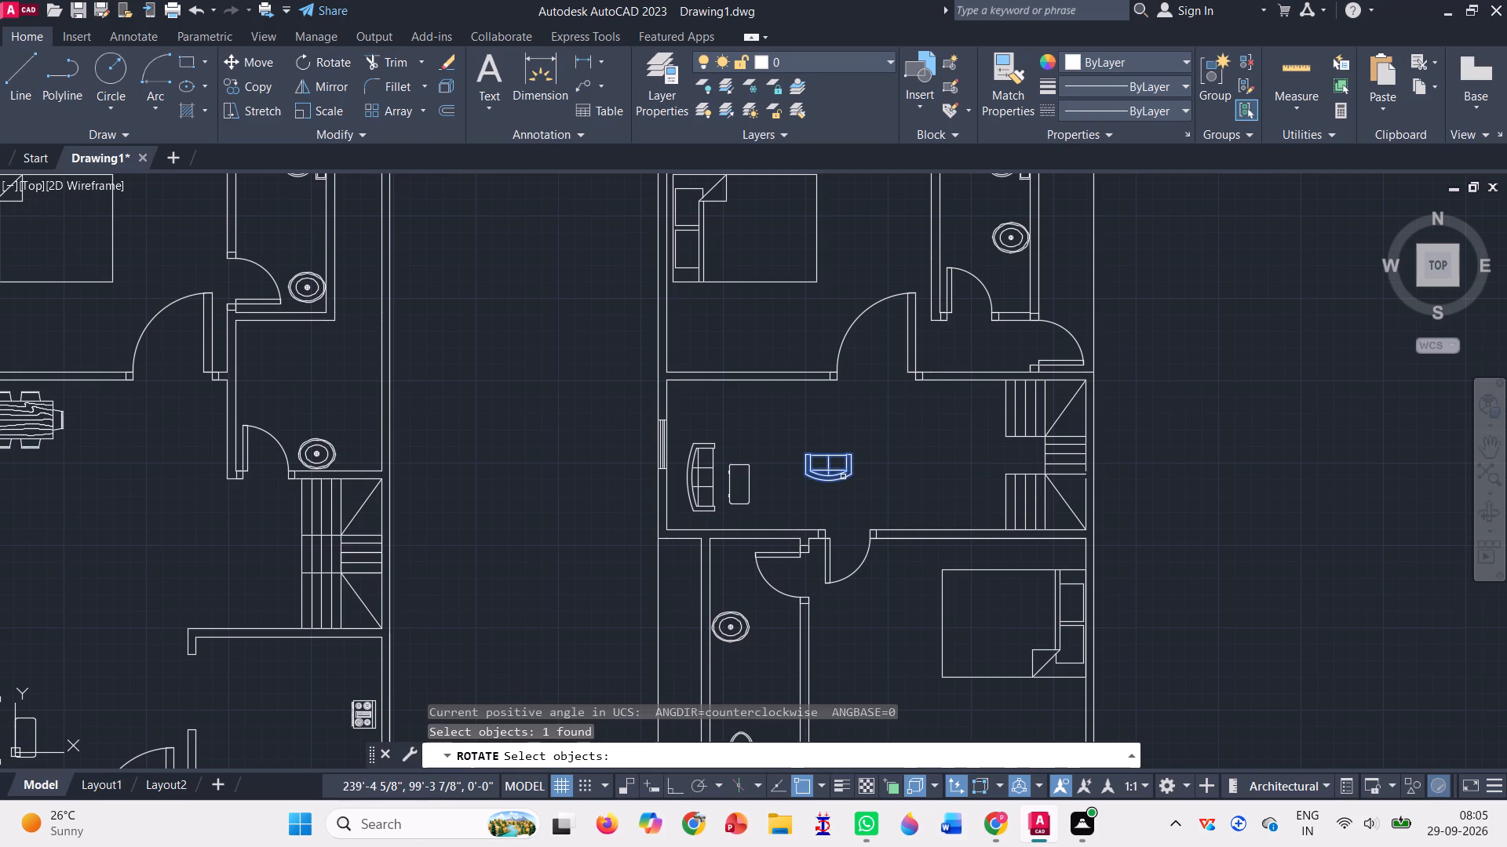
{"action": "key", "text": "Return"}
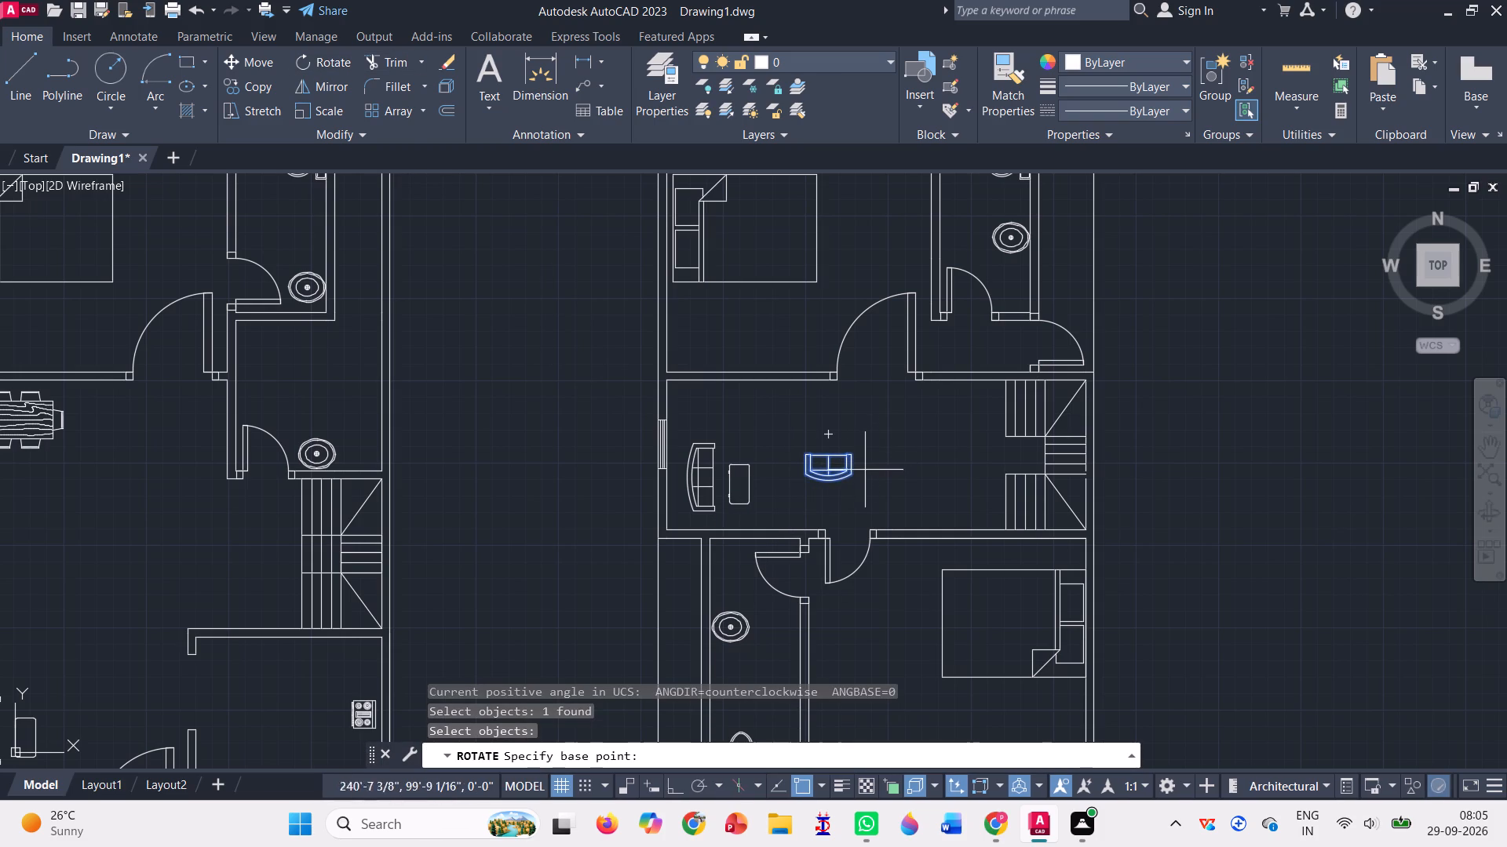
{"action": "left_click", "coordinate": [851, 467]}
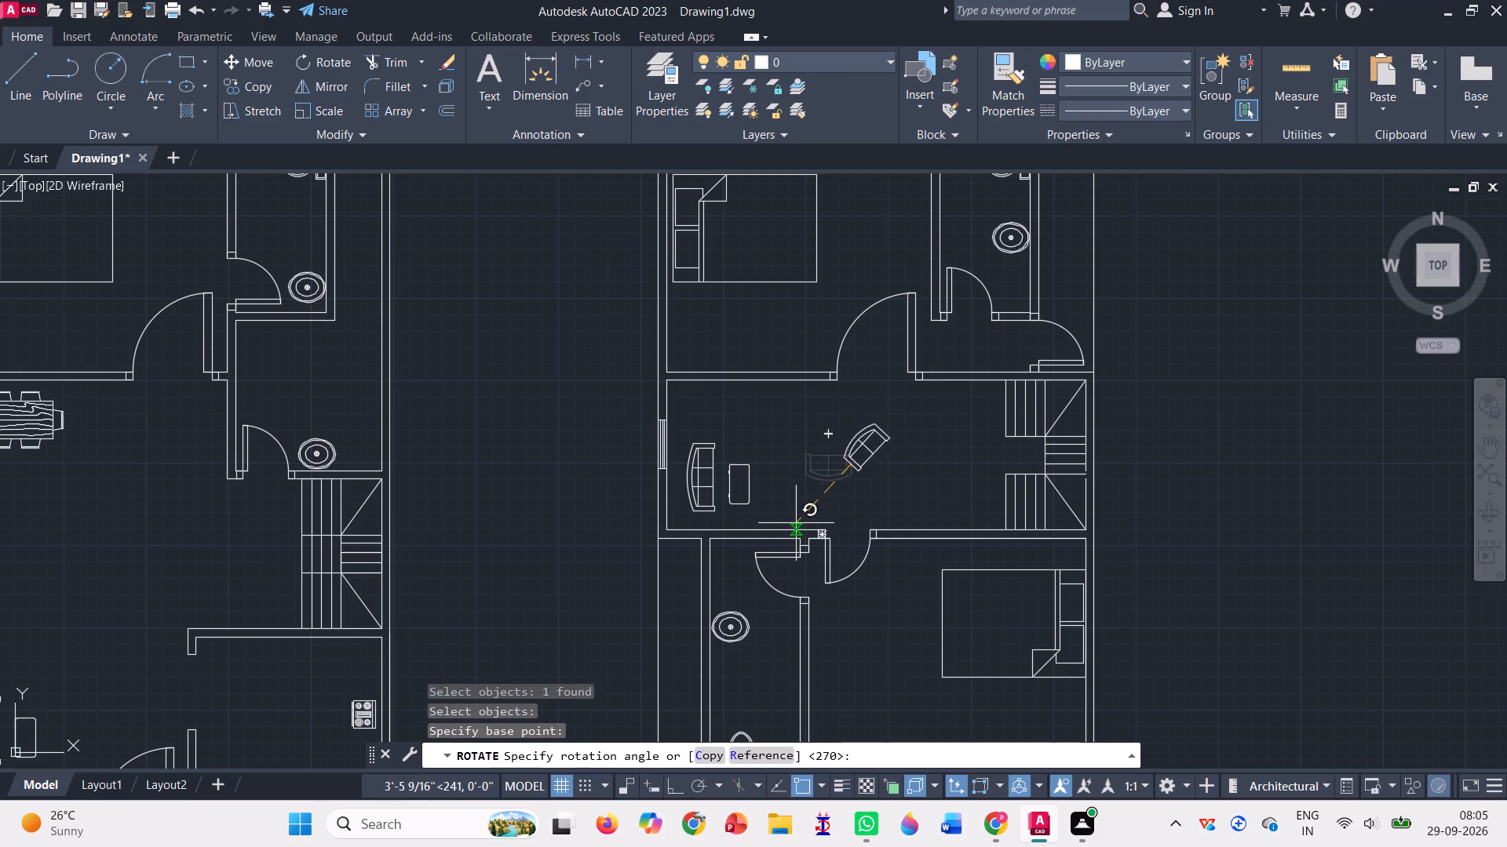
{"action": "left_click", "coordinate": [677, 782]}
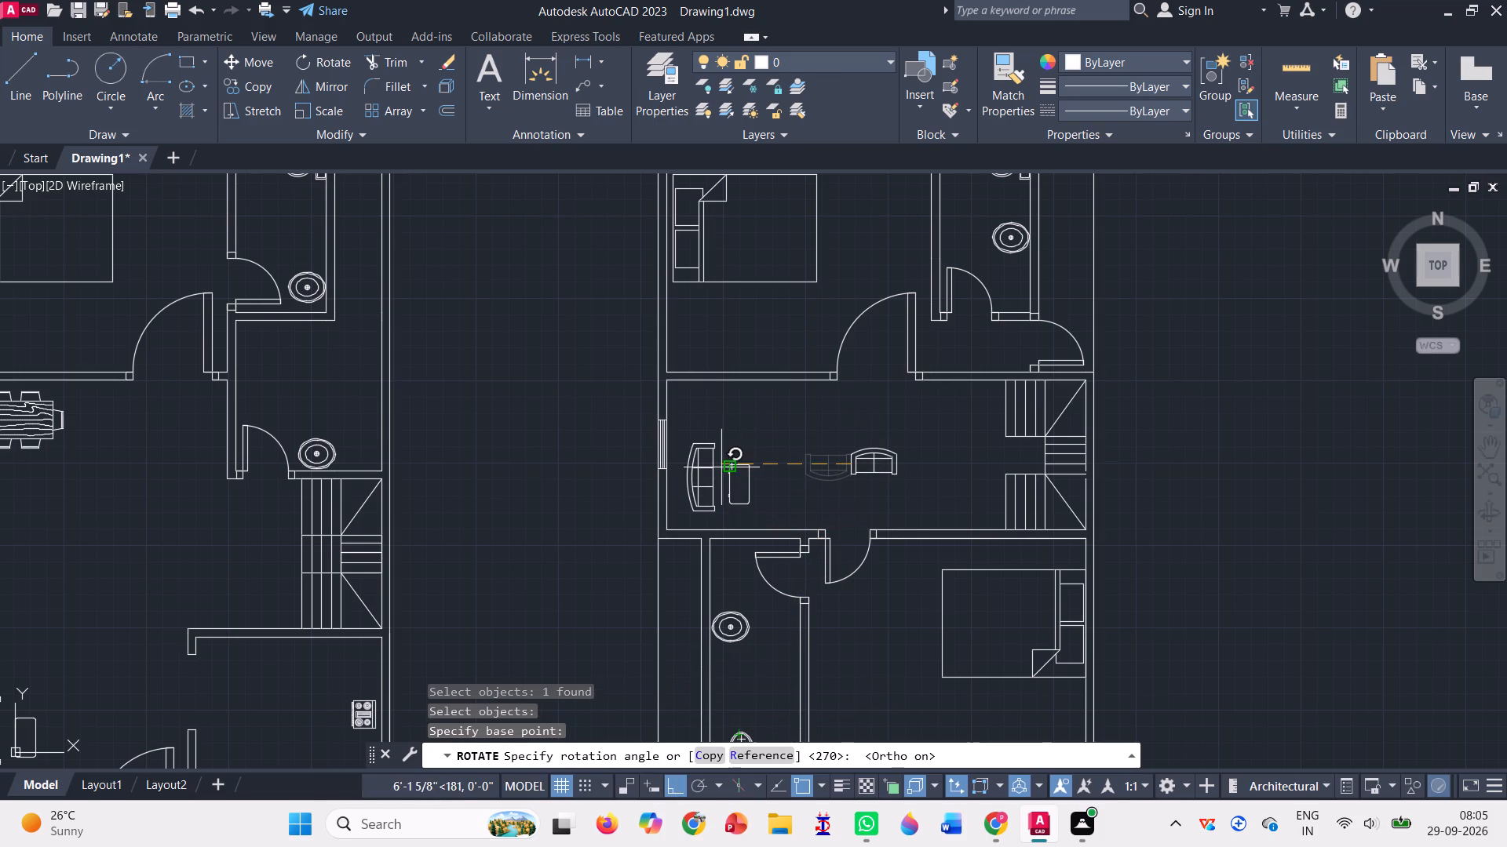
{"action": "left_click", "coordinate": [721, 467]}
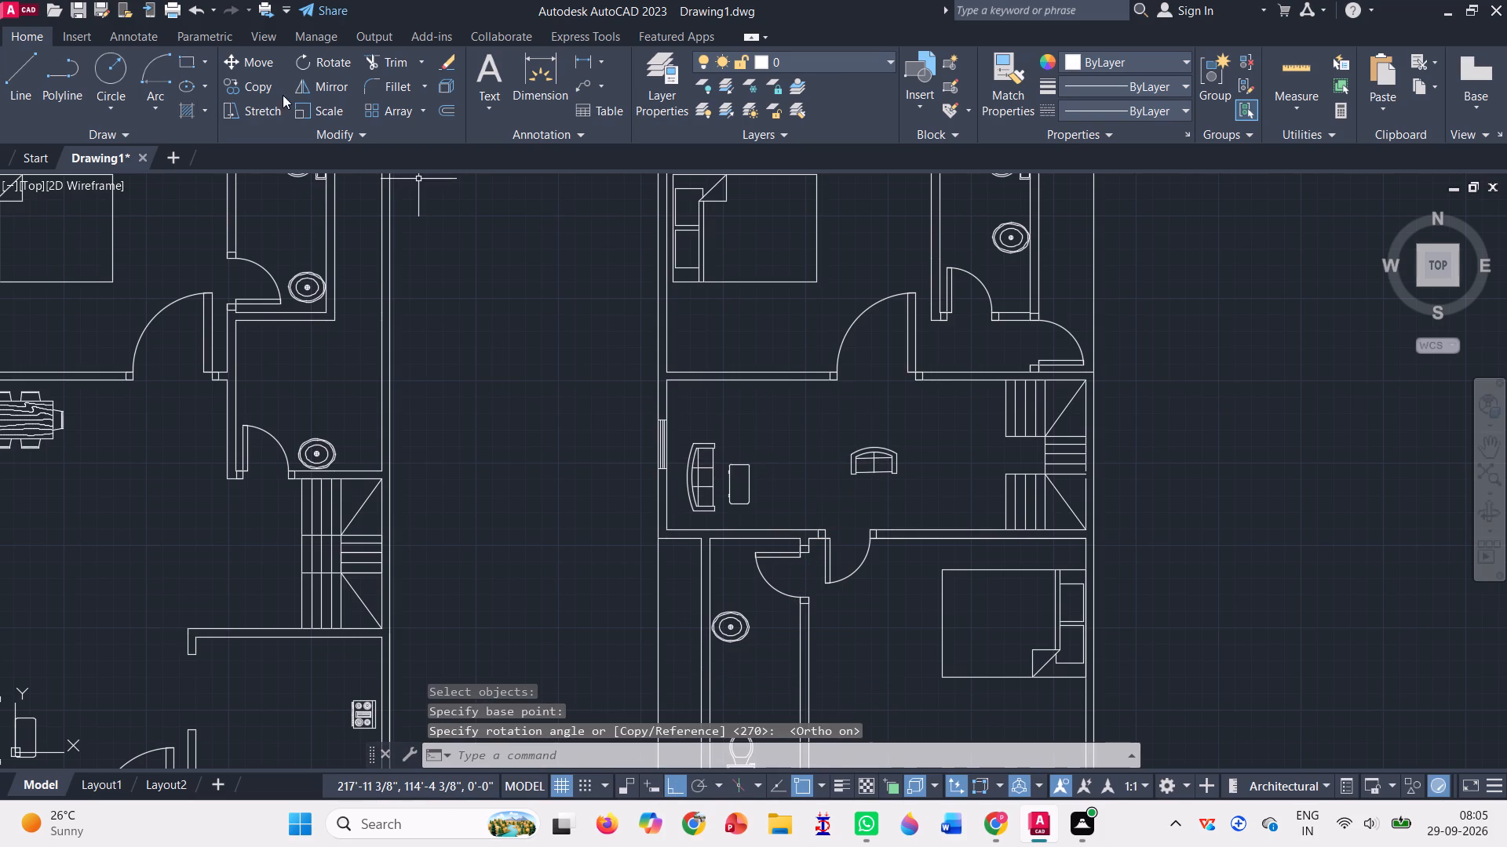
Move the small sofa with Ortho off to just north of the coffee table in the middle room.
{"action": "left_click", "coordinate": [269, 57]}
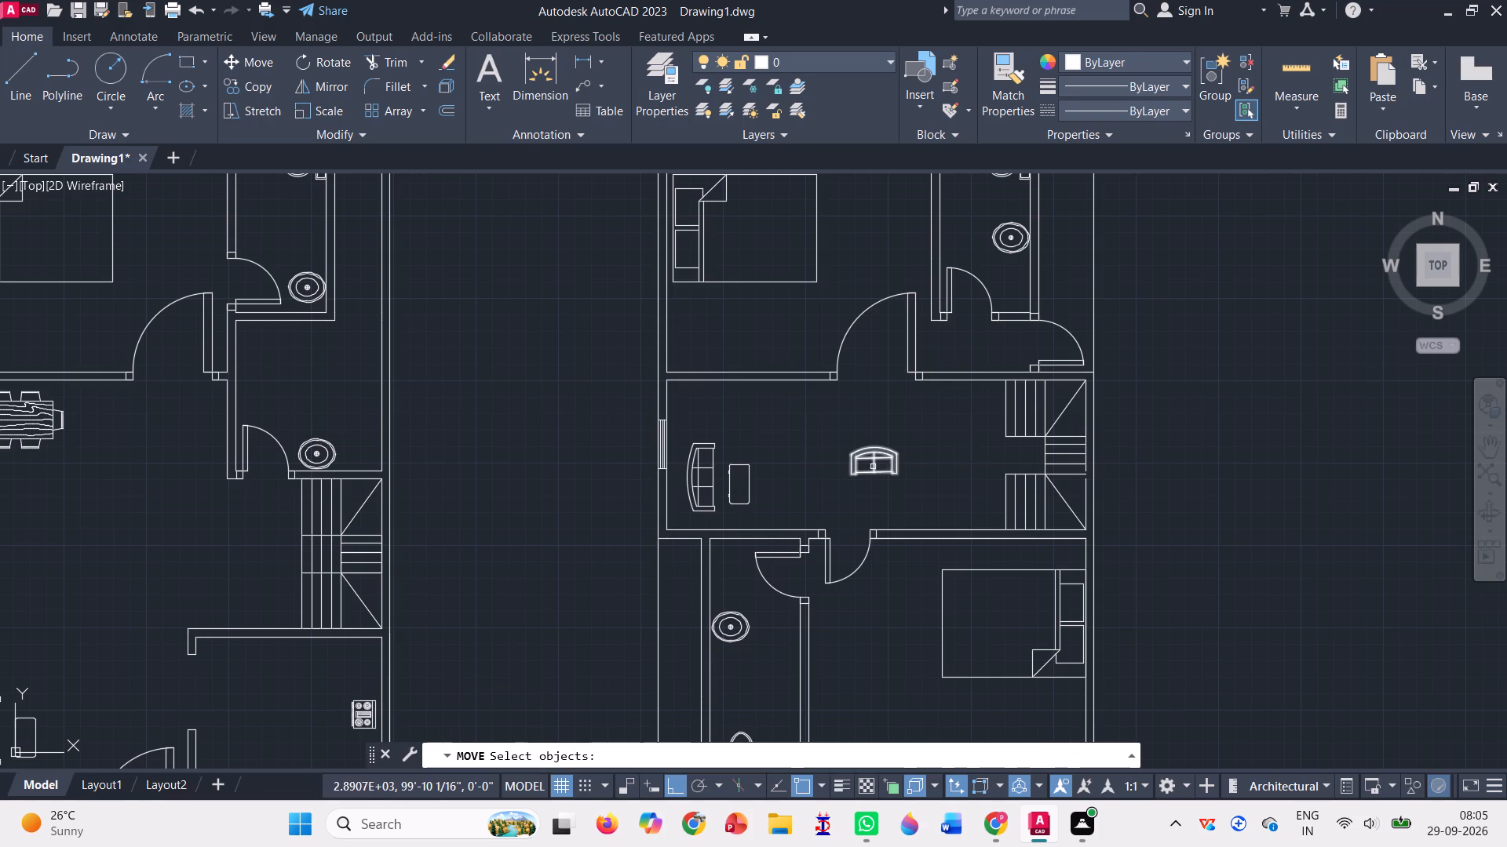
{"action": "left_click", "coordinate": [873, 467]}
{"action": "key", "text": "Return"}
{"action": "left_click", "coordinate": [896, 453]}
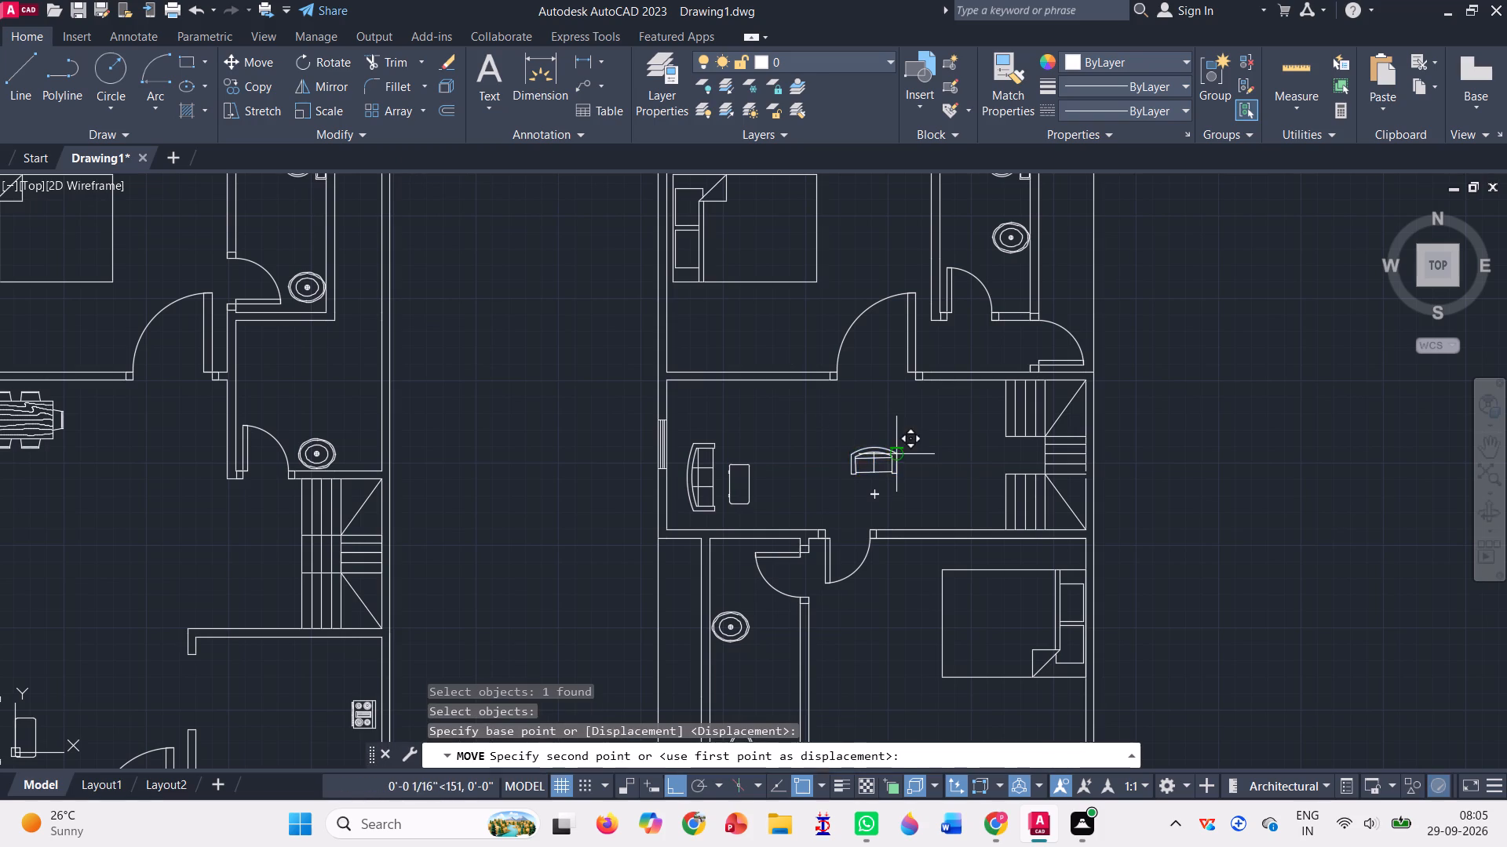
{"action": "left_click", "coordinate": [670, 778]}
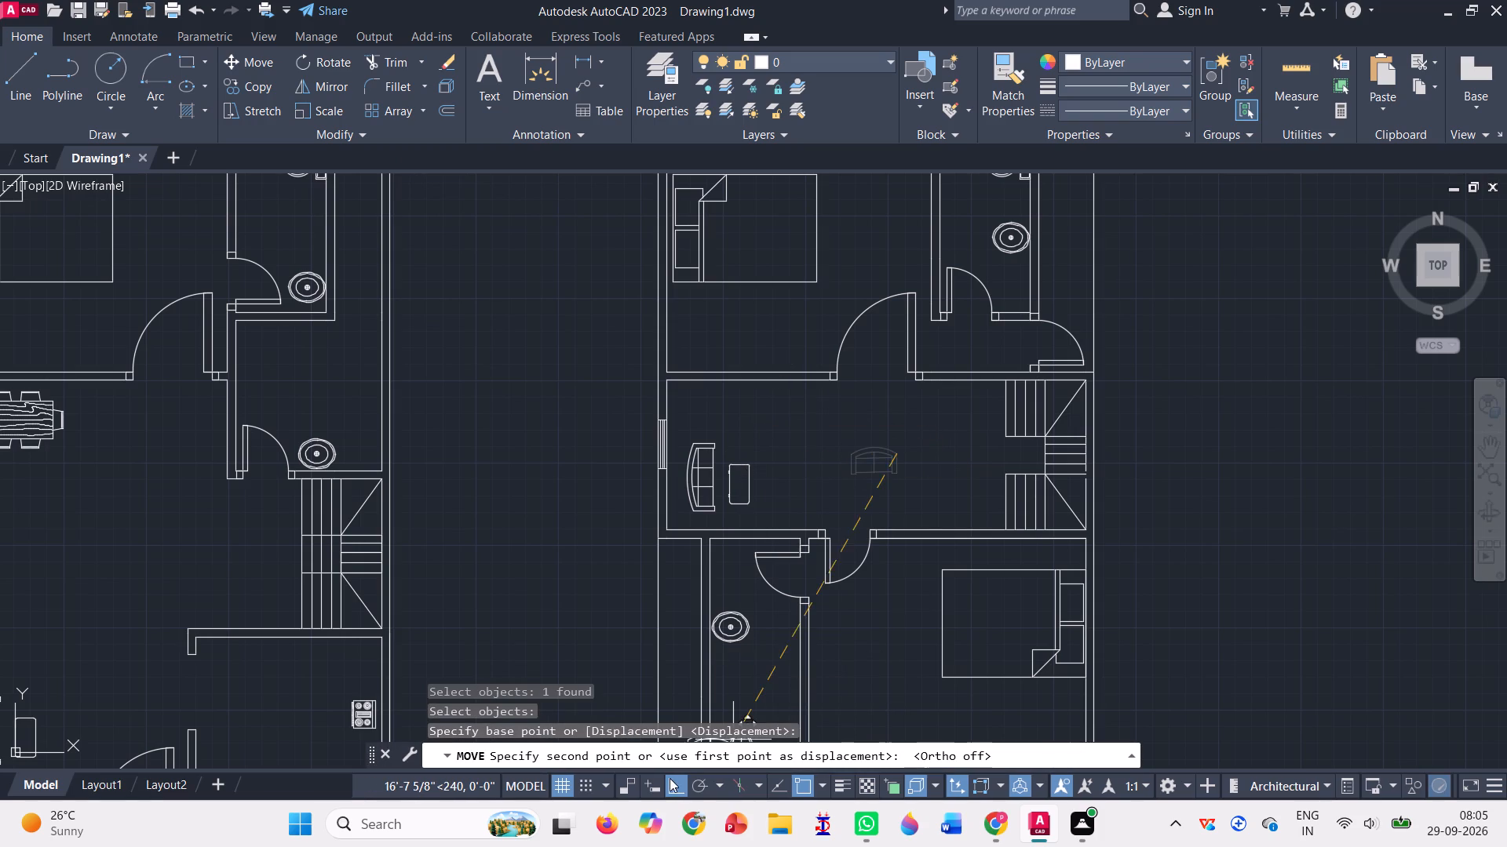
{"action": "left_click", "coordinate": [765, 421]}
Copy the northernmost west-side plant of the second plan's south area into the middle room's northwest corner.
{"action": "scroll", "coordinate": [778, 496], "scroll_direction": "down", "scroll_amount": 1}
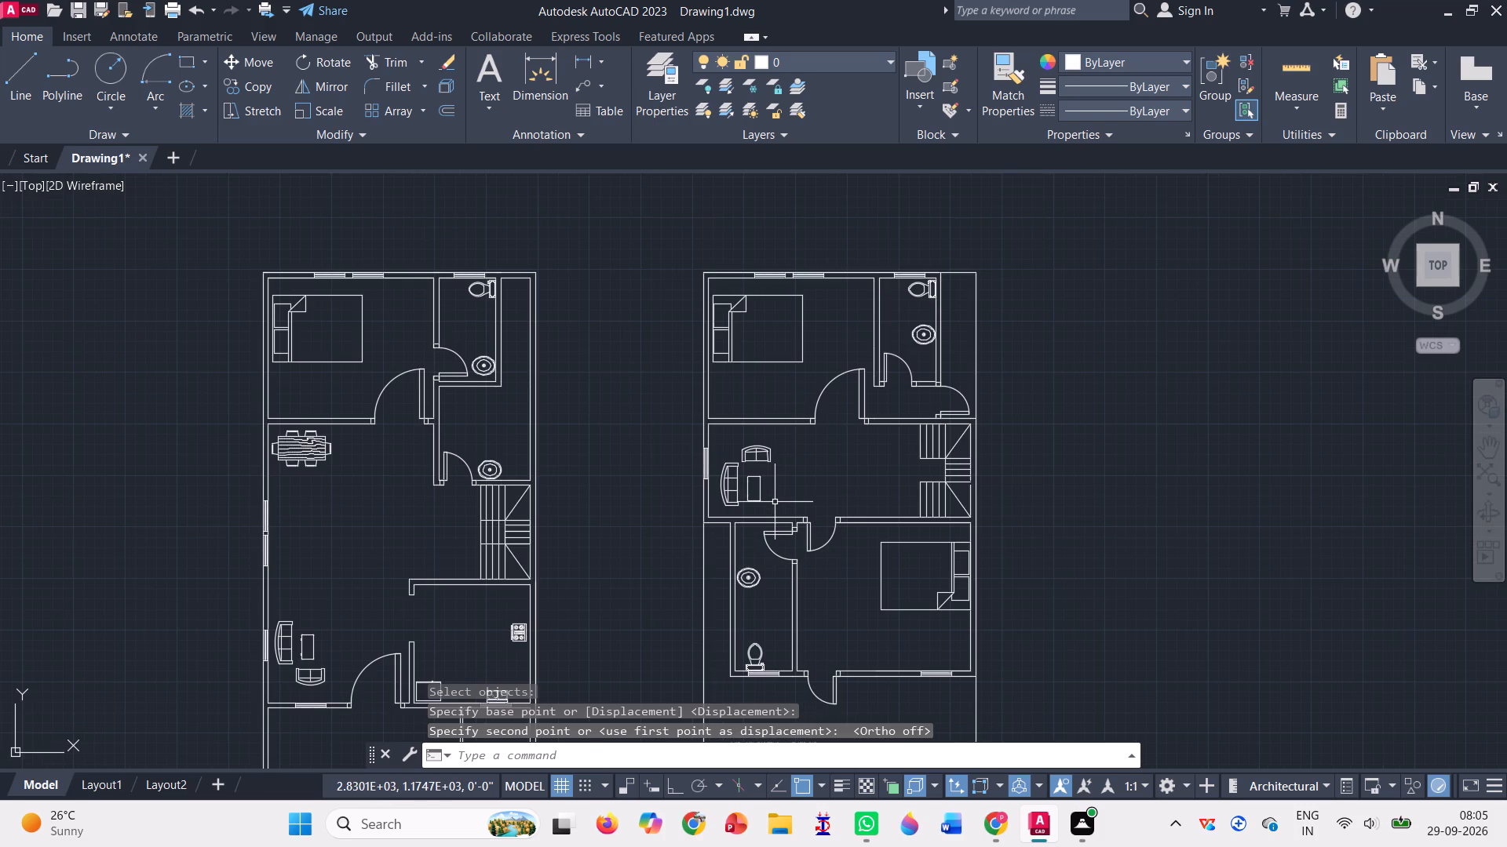
{"action": "scroll", "coordinate": [540, 607], "scroll_direction": "down", "scroll_amount": 2}
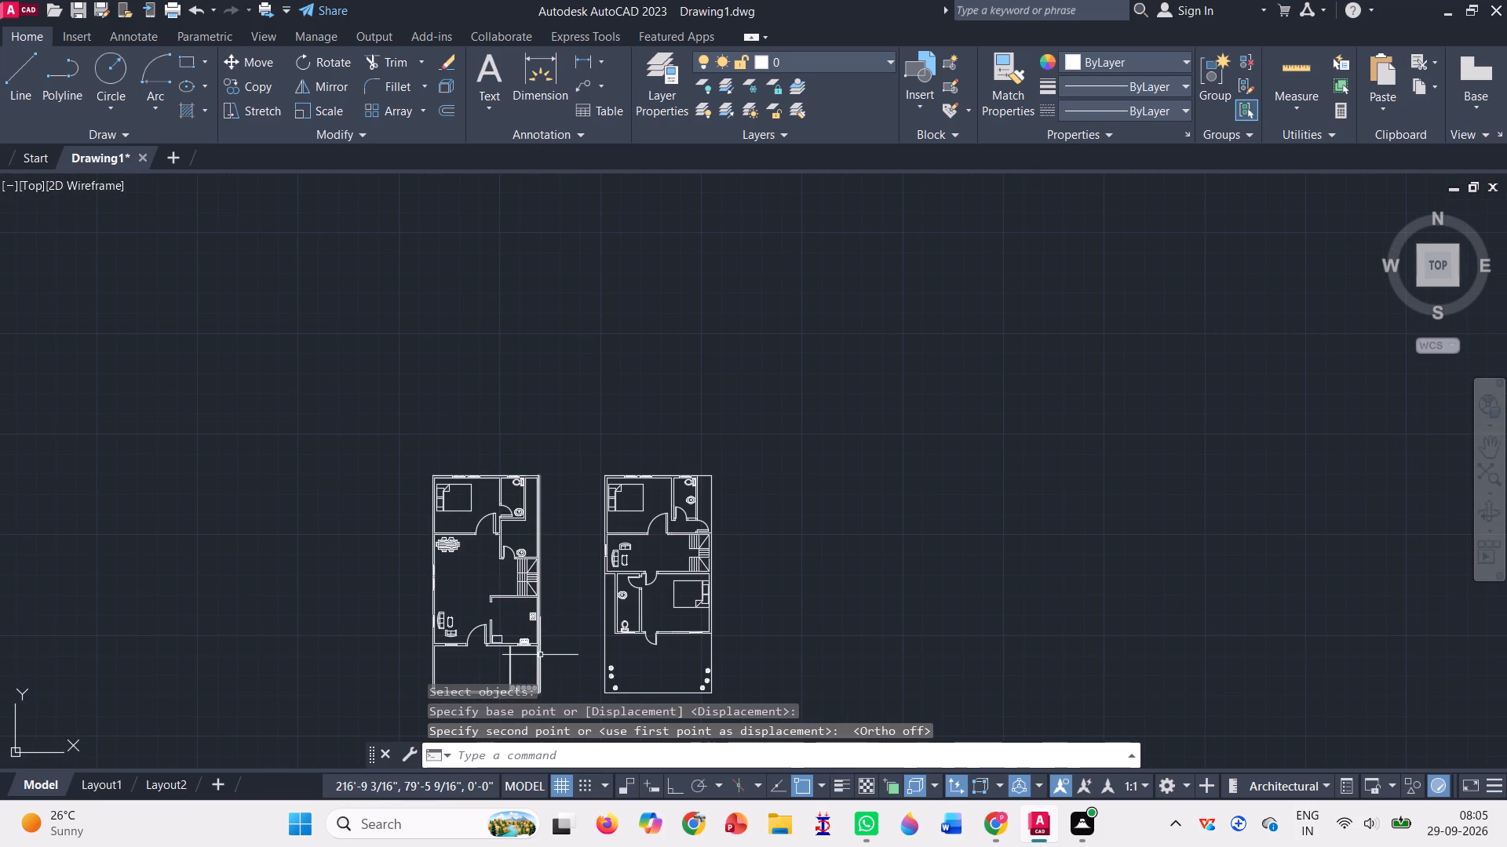
{"action": "scroll", "coordinate": [618, 671], "scroll_direction": "up", "scroll_amount": 1}
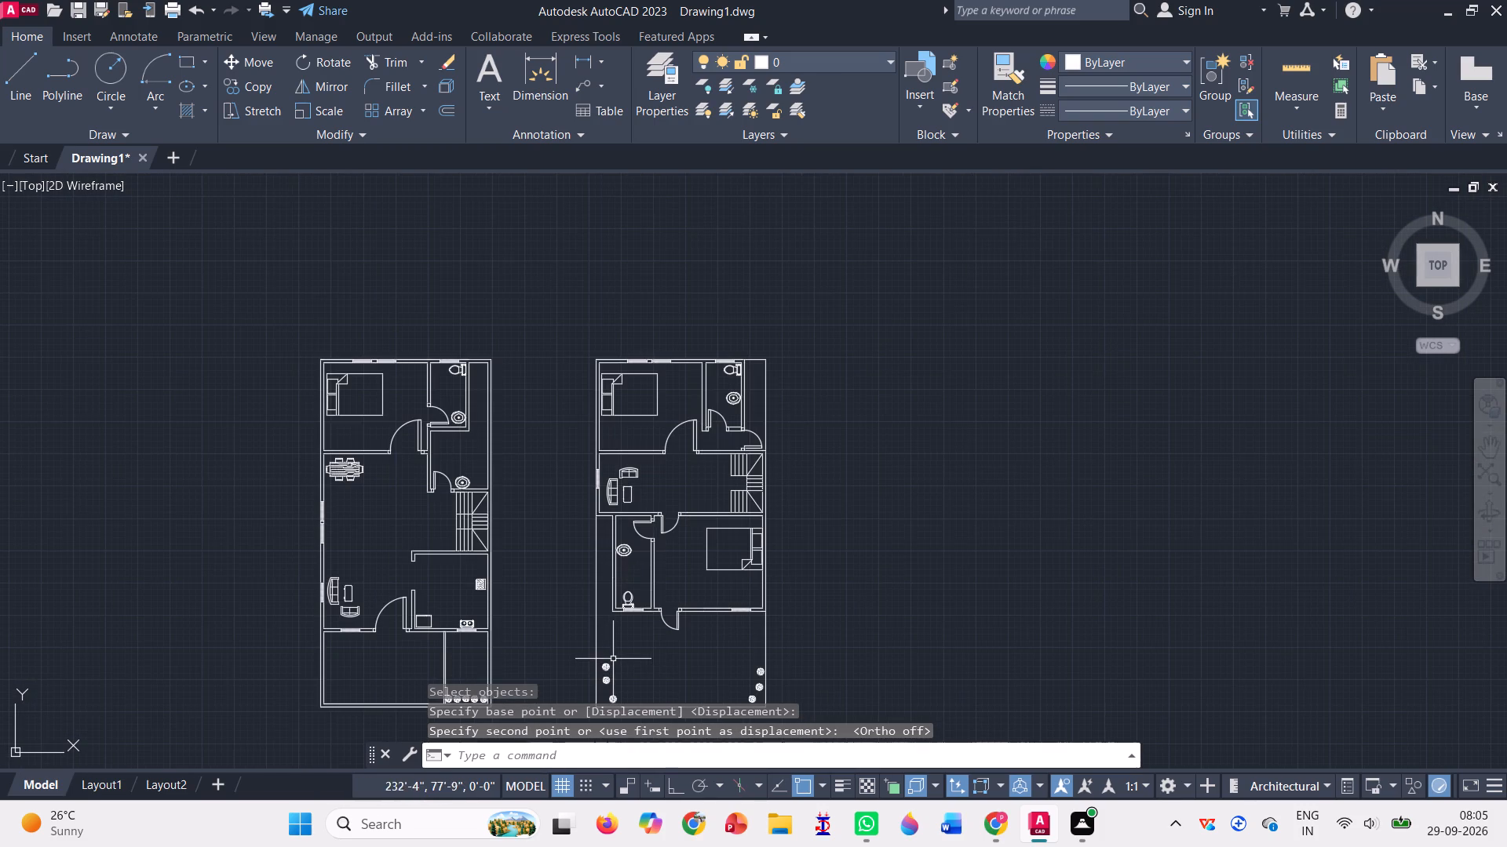
{"action": "scroll", "coordinate": [612, 659], "scroll_direction": "up", "scroll_amount": 2}
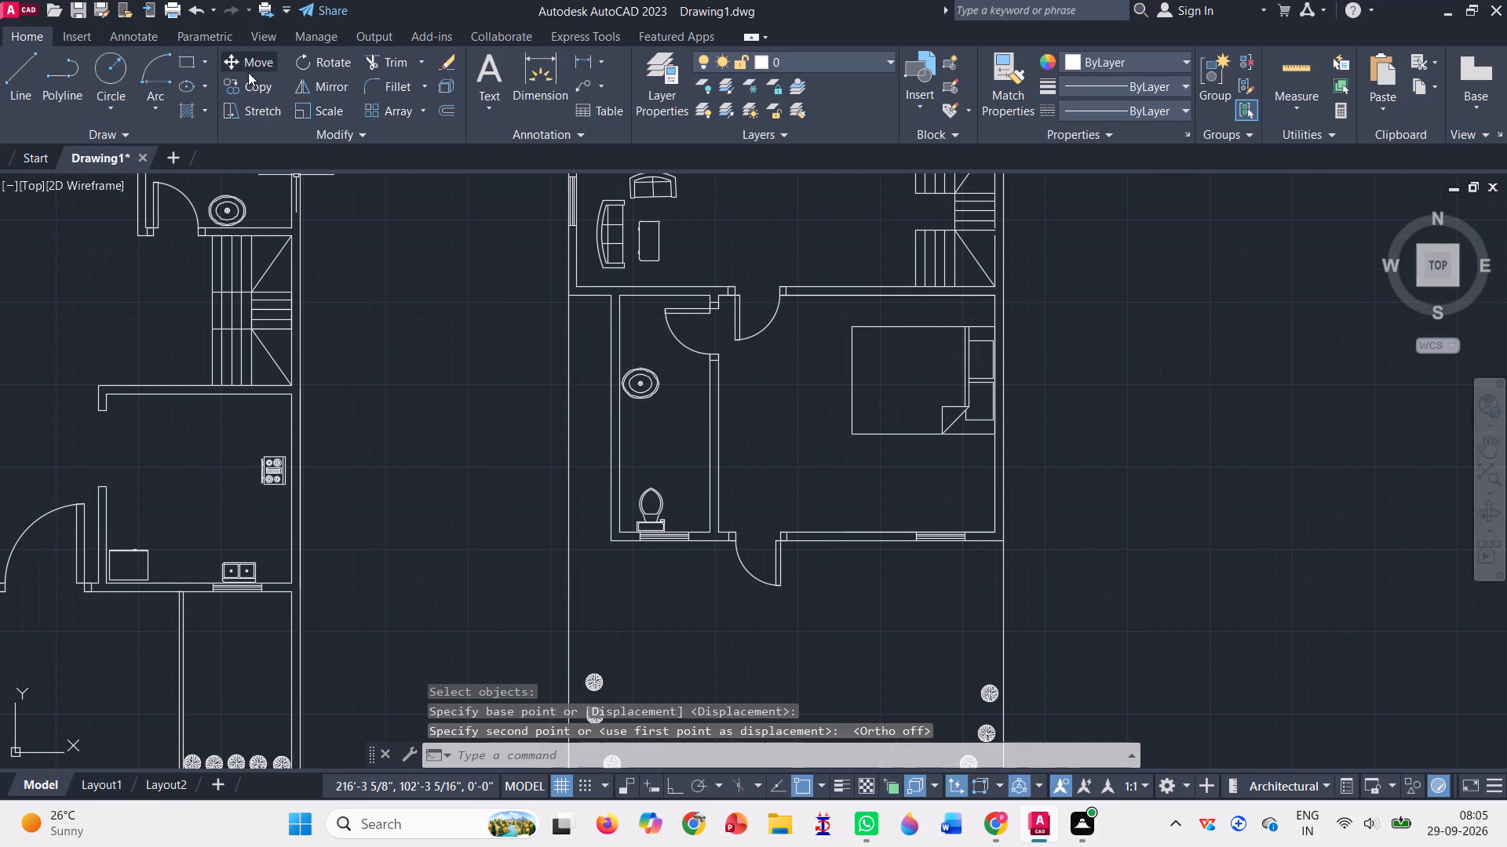
{"action": "left_click", "coordinate": [263, 92]}
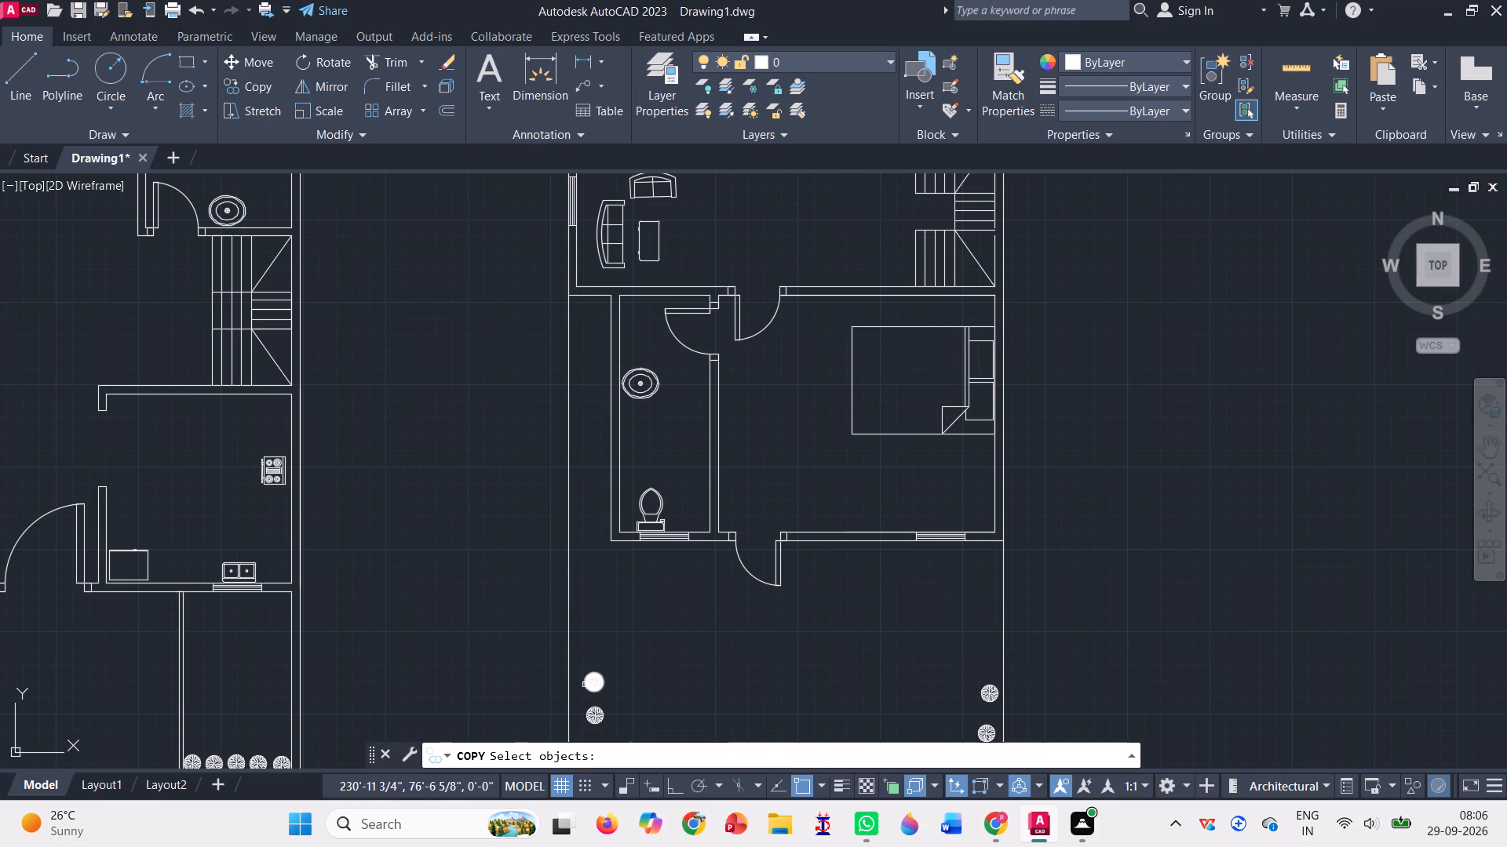
{"action": "left_click", "coordinate": [585, 685]}
{"action": "key", "text": "Return"}
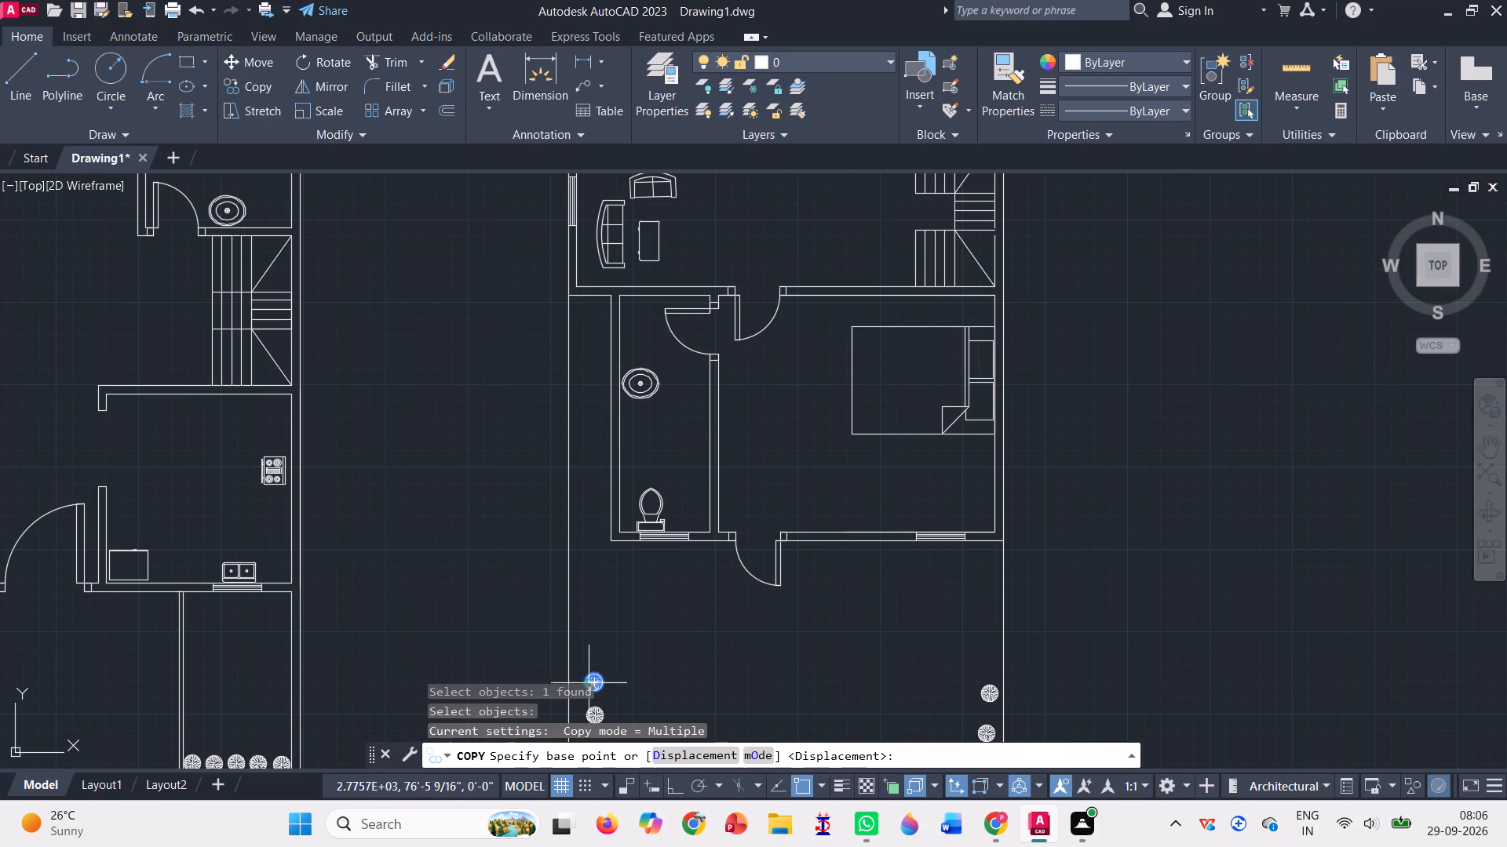
{"action": "scroll", "coordinate": [591, 683], "scroll_direction": "up", "scroll_amount": 1}
{"action": "left_click", "coordinate": [591, 683]}
{"action": "scroll", "coordinate": [593, 682], "scroll_direction": "down", "scroll_amount": 4}
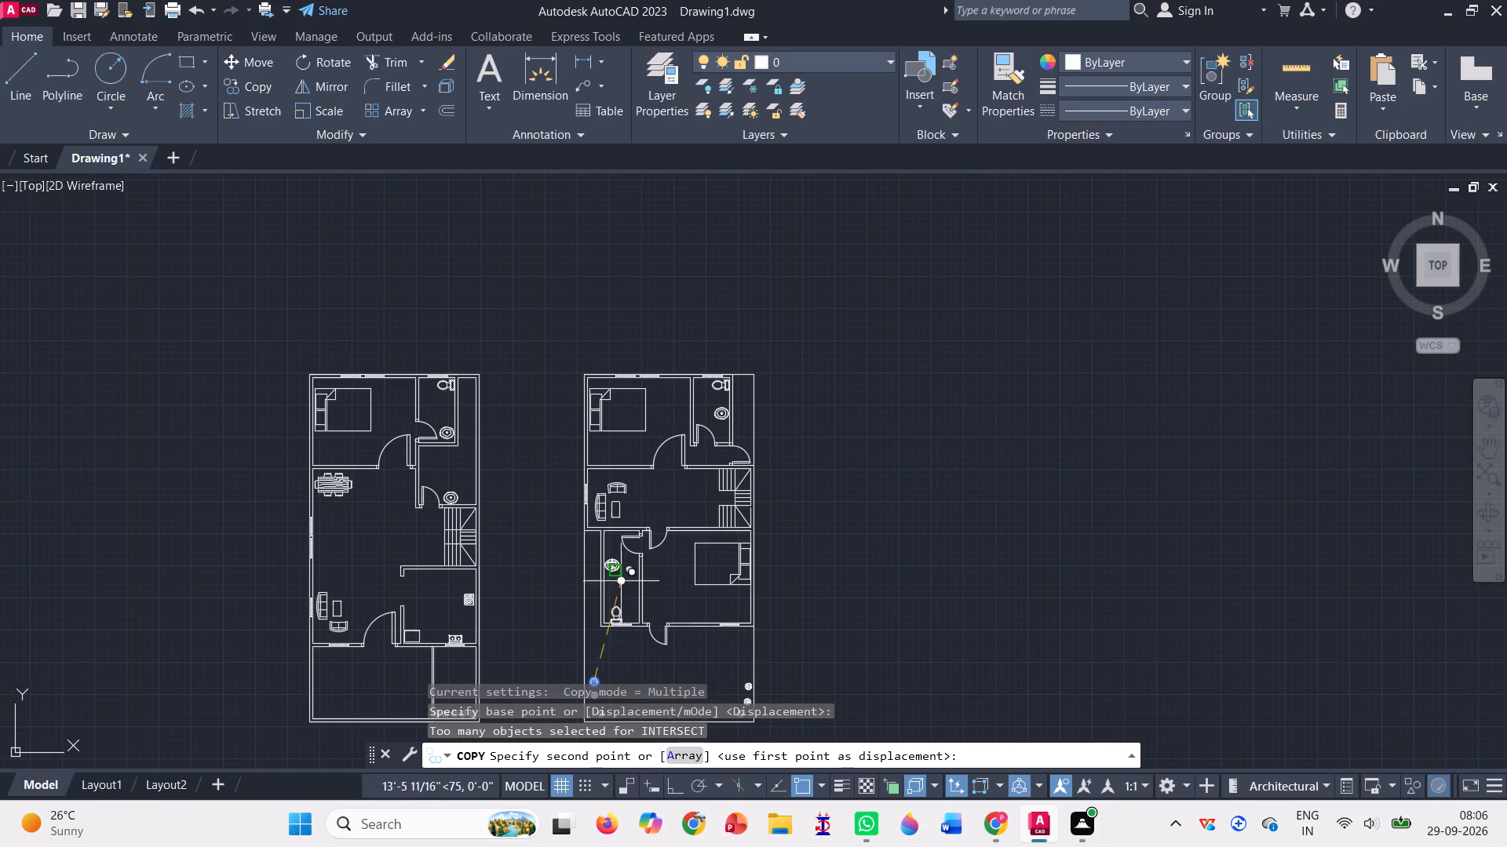
{"action": "scroll", "coordinate": [603, 479], "scroll_direction": "up", "scroll_amount": 3}
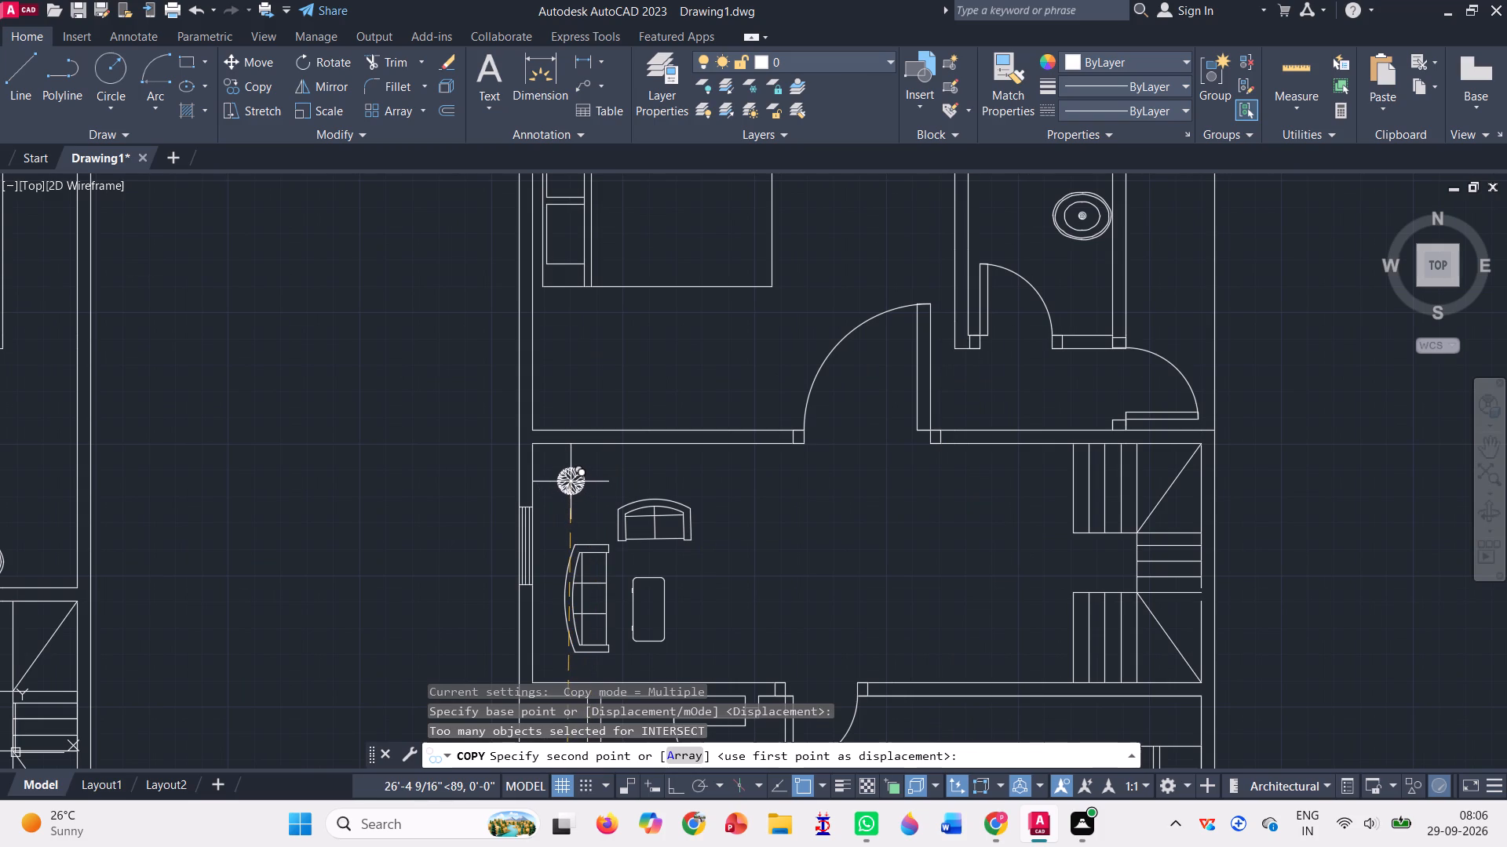
{"action": "left_click", "coordinate": [571, 482]}
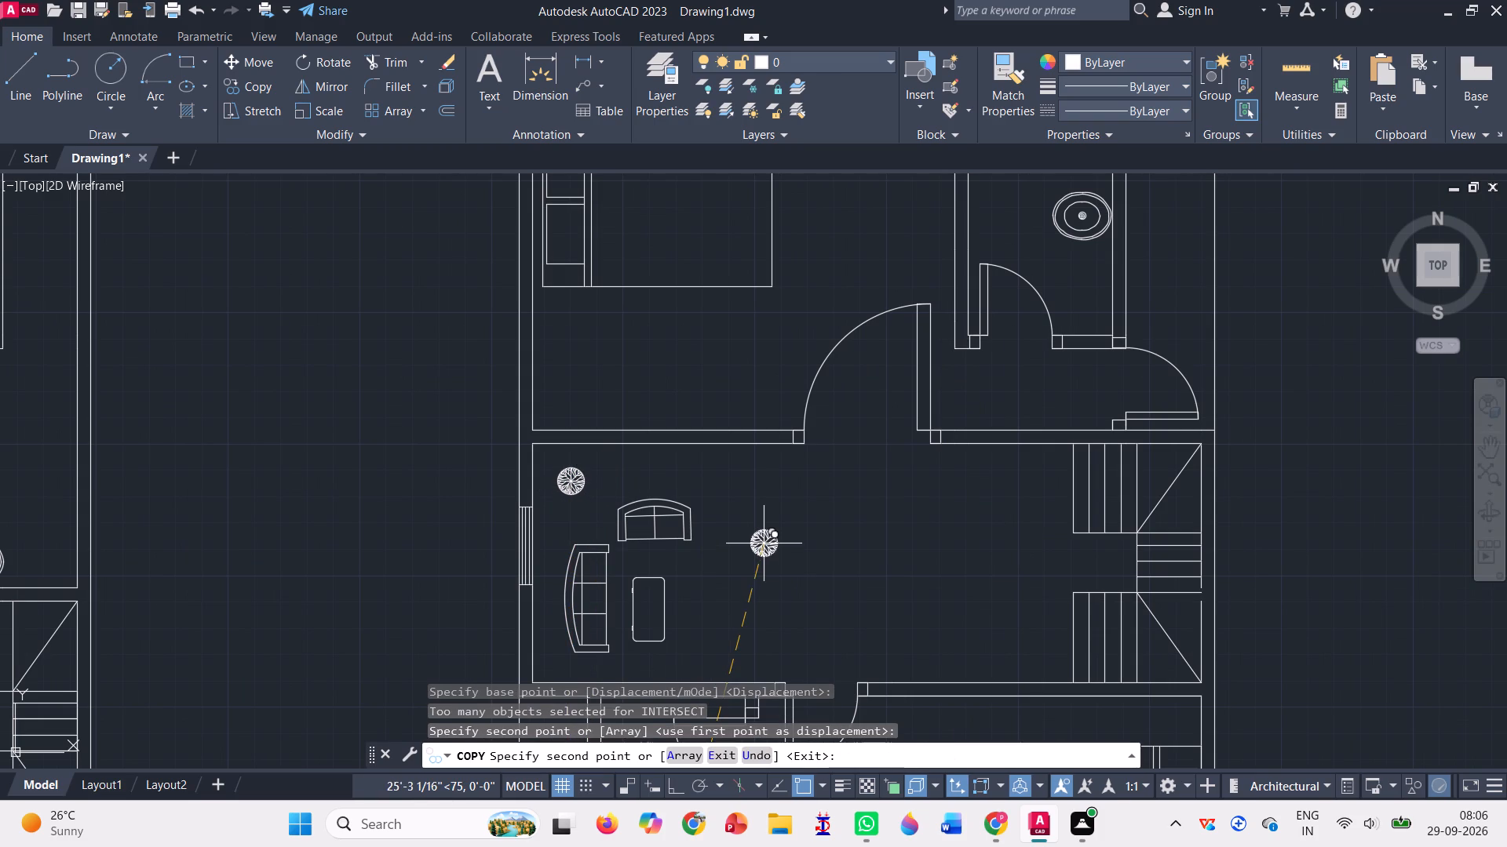
{"action": "key", "text": "Escape"}
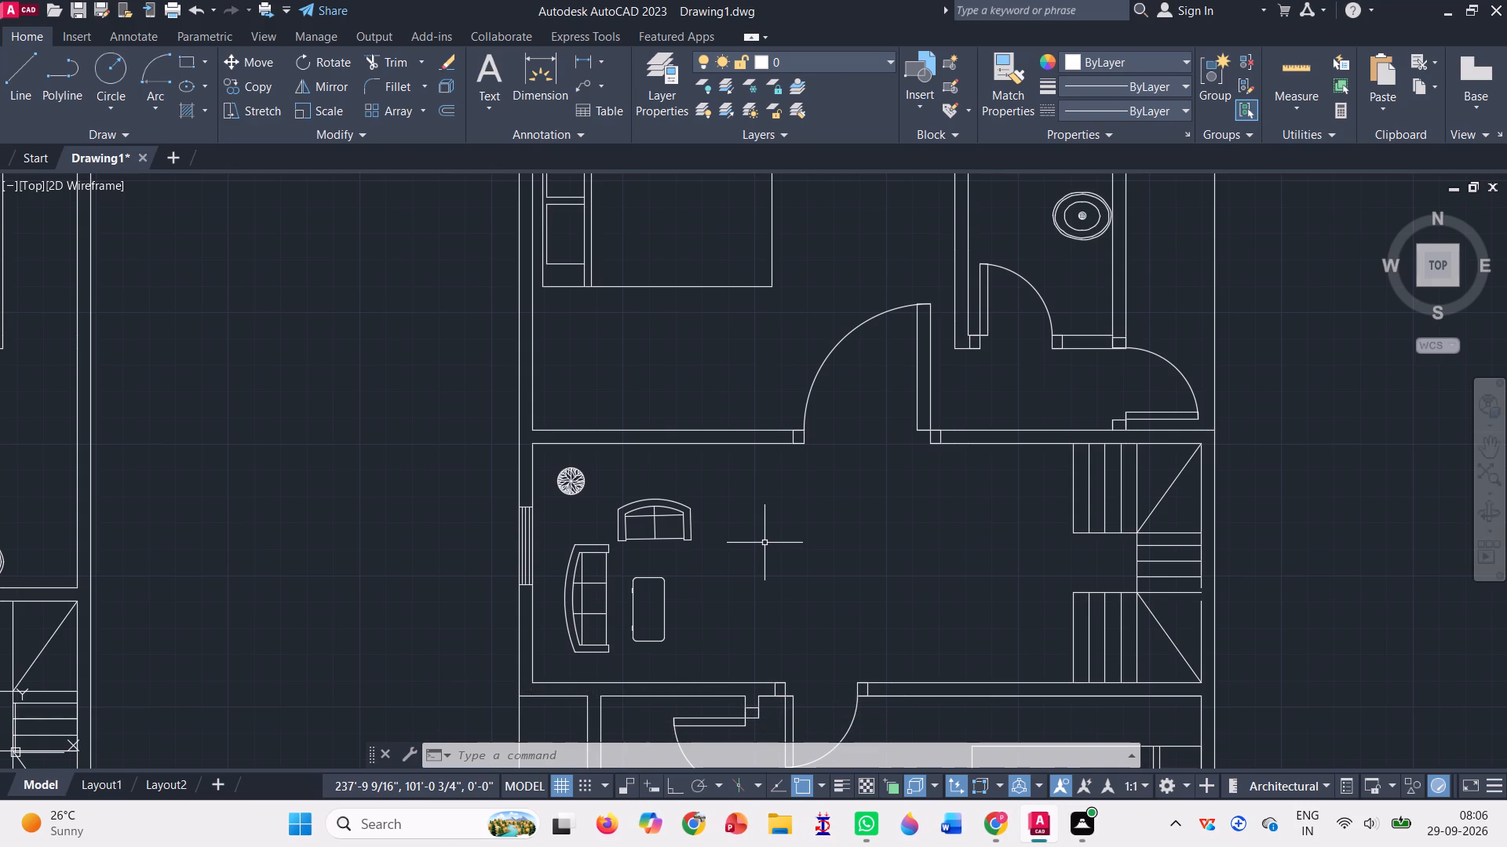
With Ortho on, draw a closed upright rectangle about 4' wide from lines in the open space east of the second plan.
{"action": "scroll", "coordinate": [764, 543], "scroll_direction": "down", "scroll_amount": 1}
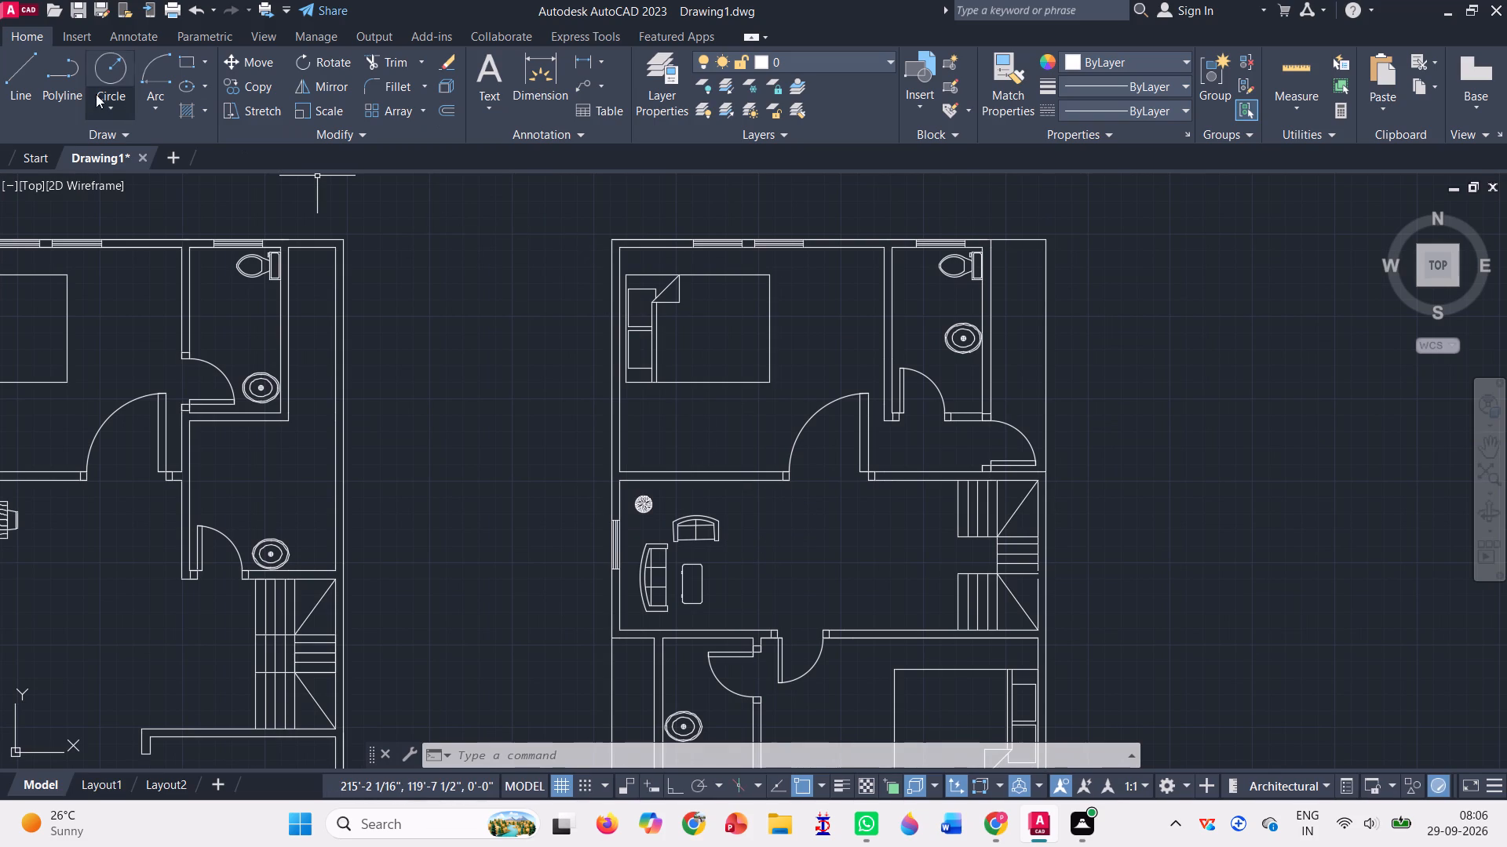
{"action": "left_click", "coordinate": [29, 88]}
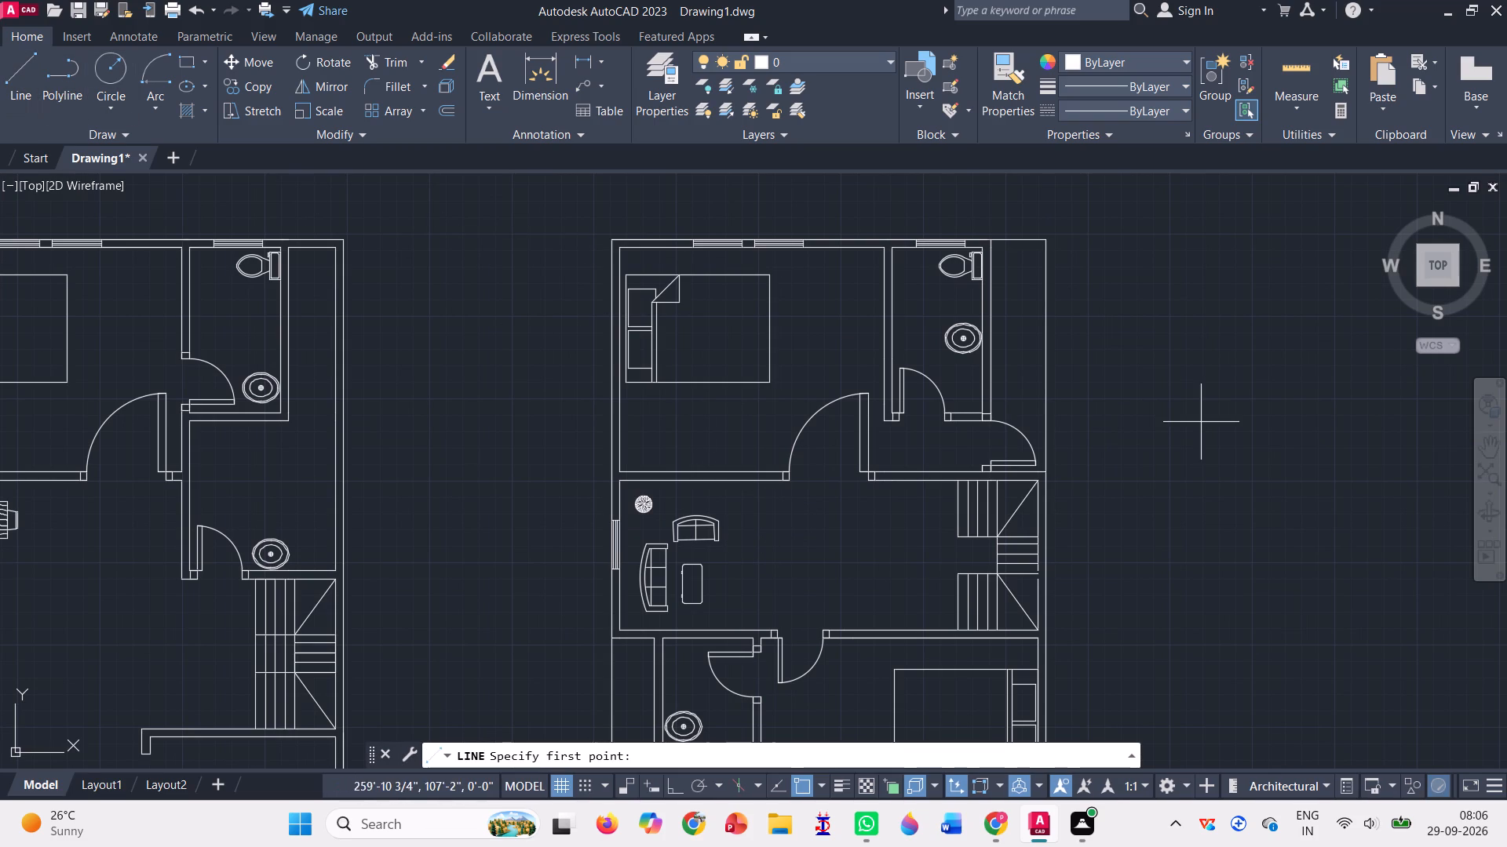
{"action": "left_click", "coordinate": [1137, 325]}
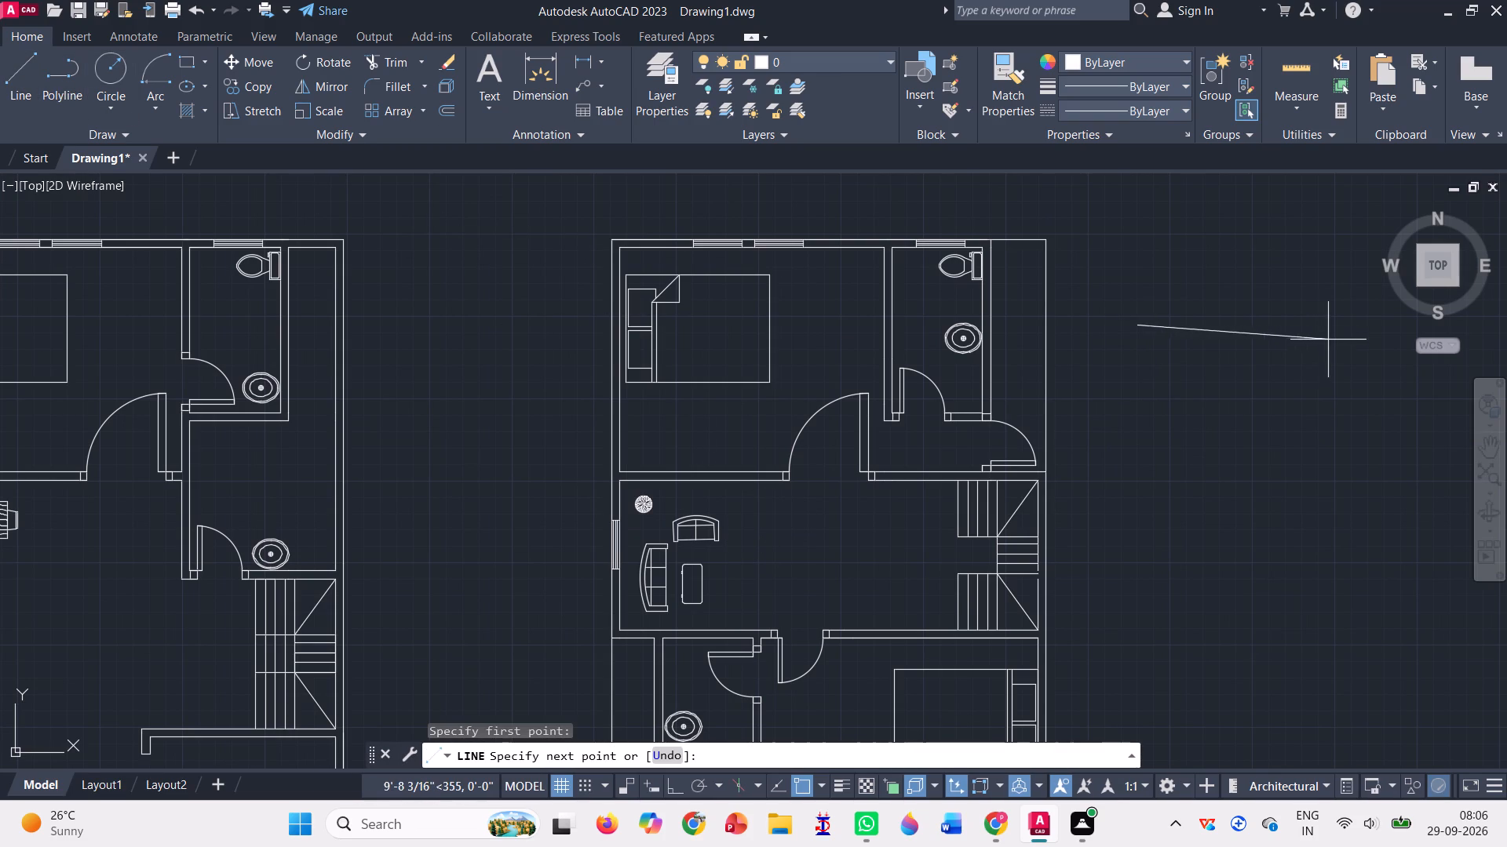
{"action": "left_click", "coordinate": [671, 782]}
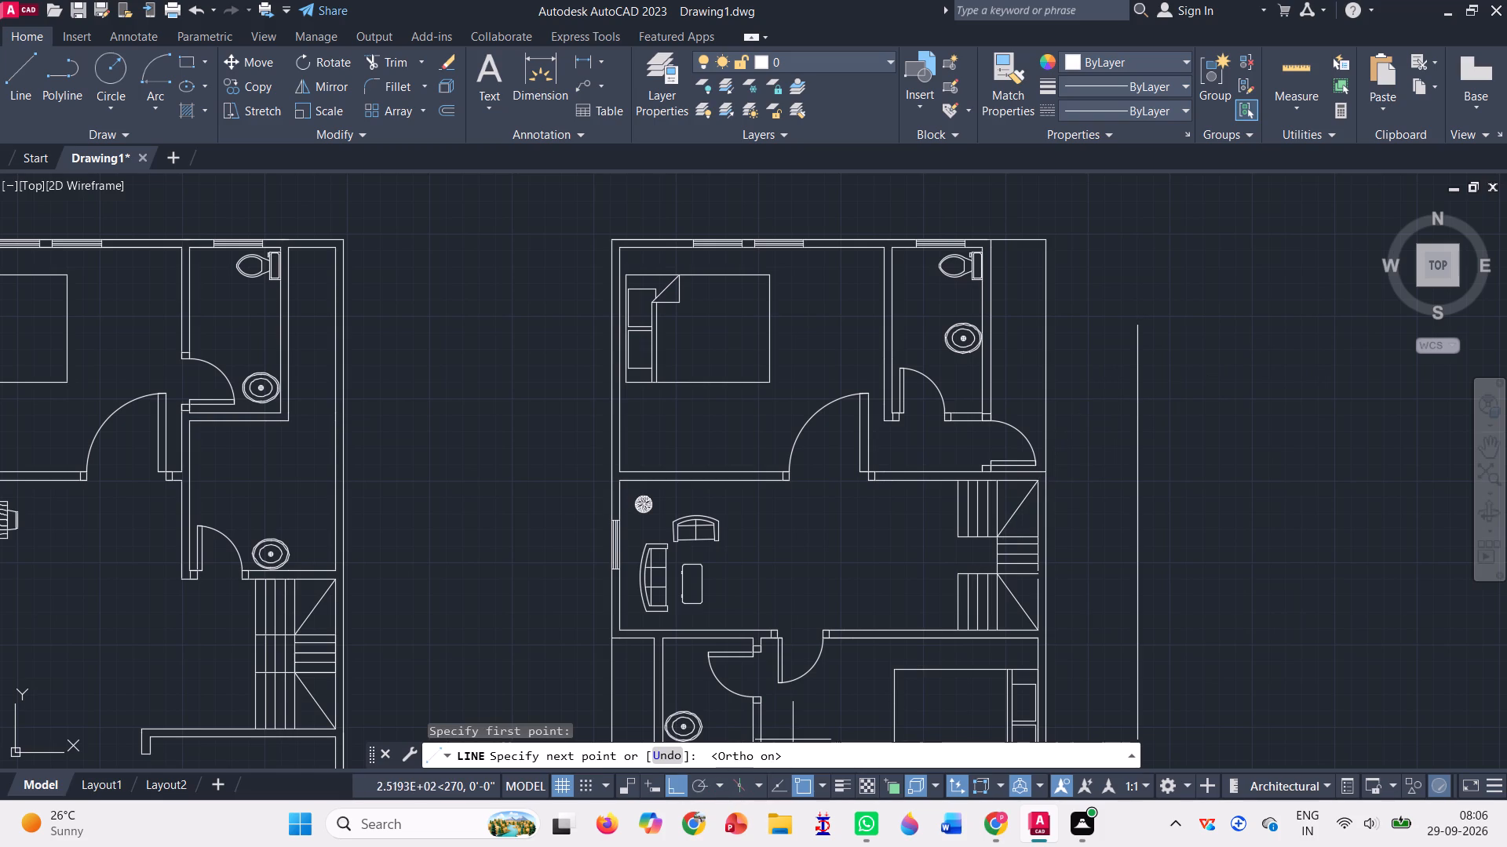
{"action": "left_click", "coordinate": [1206, 336]}
{"action": "left_click", "coordinate": [1235, 480]}
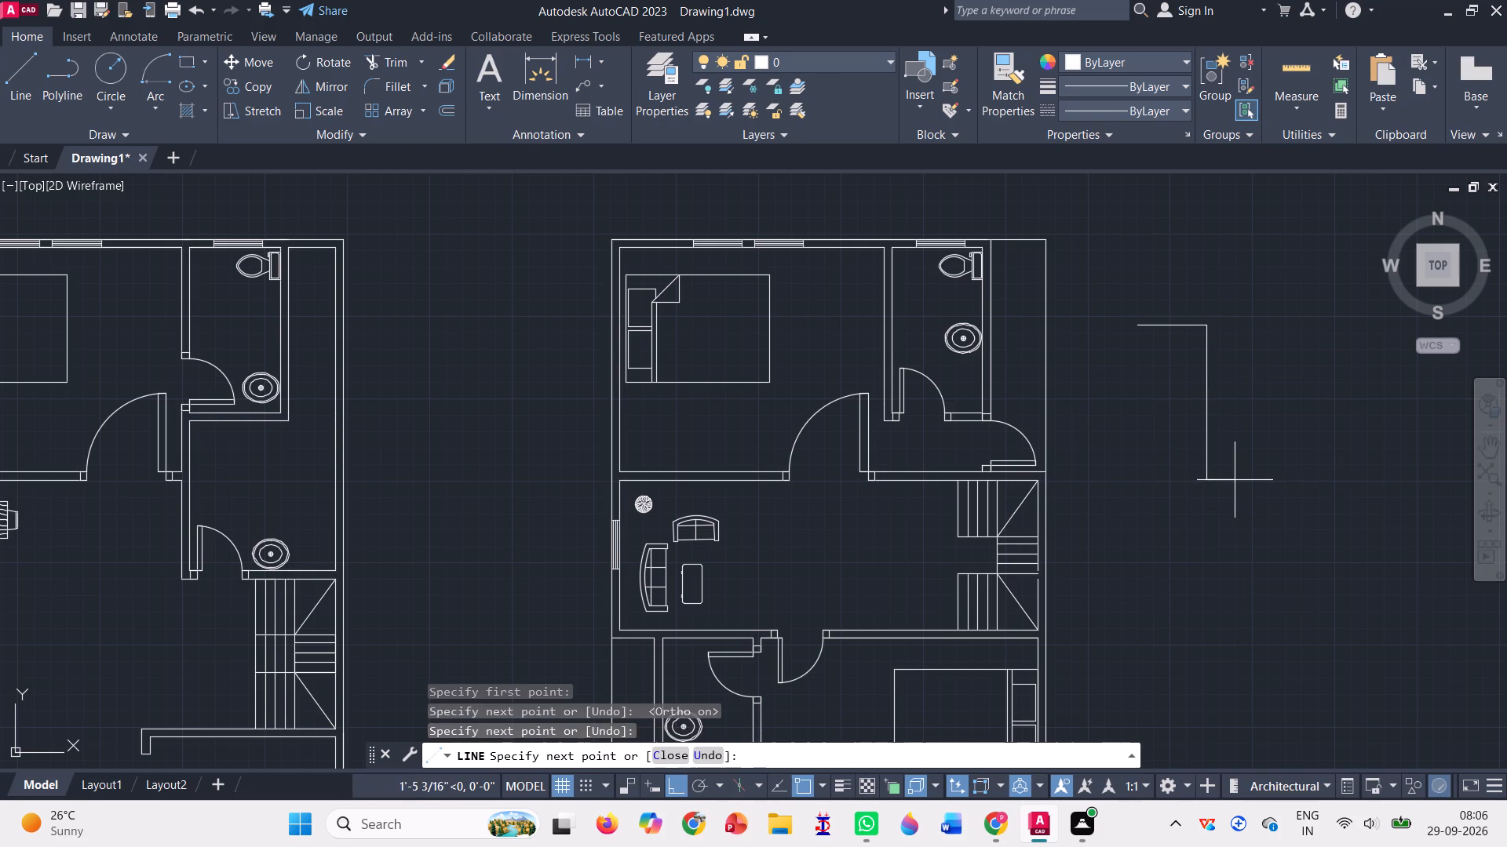
{"action": "left_click", "coordinate": [1130, 483]}
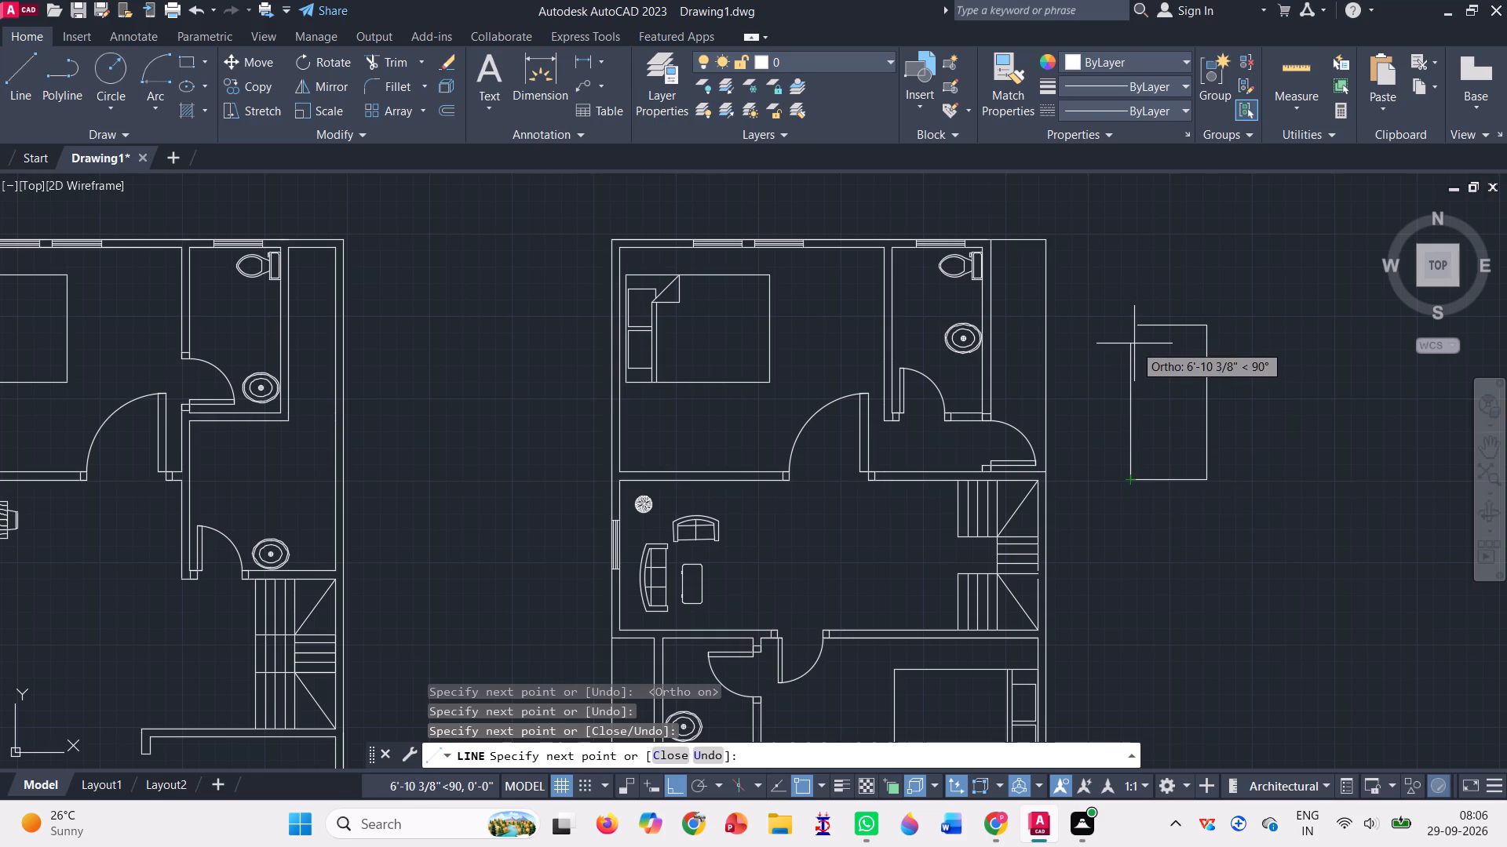
{"action": "left_click", "coordinate": [1126, 326]}
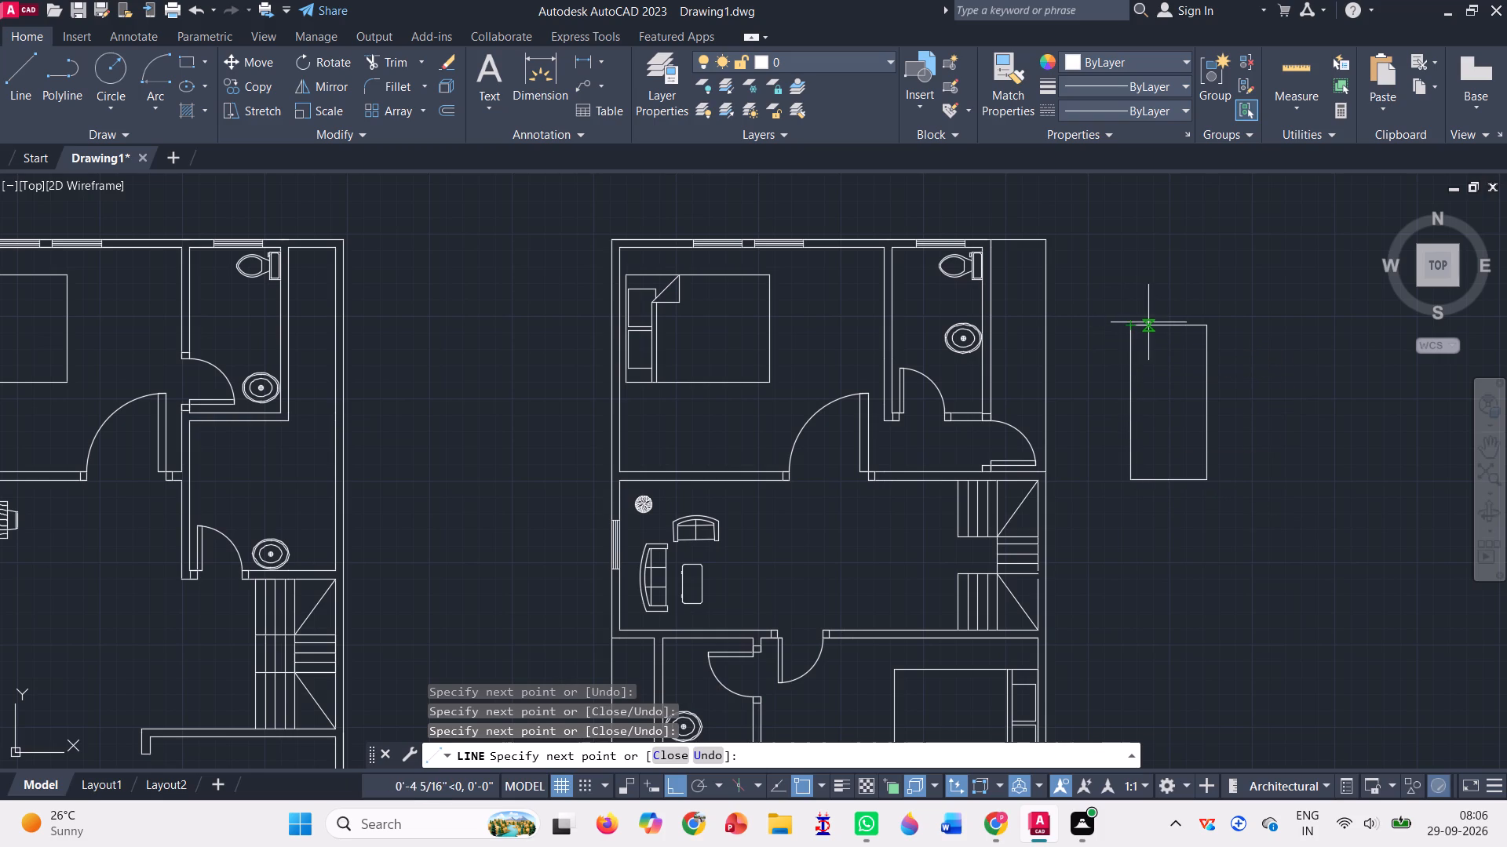
{"action": "left_click", "coordinate": [1150, 322]}
{"action": "key", "text": "Return"}
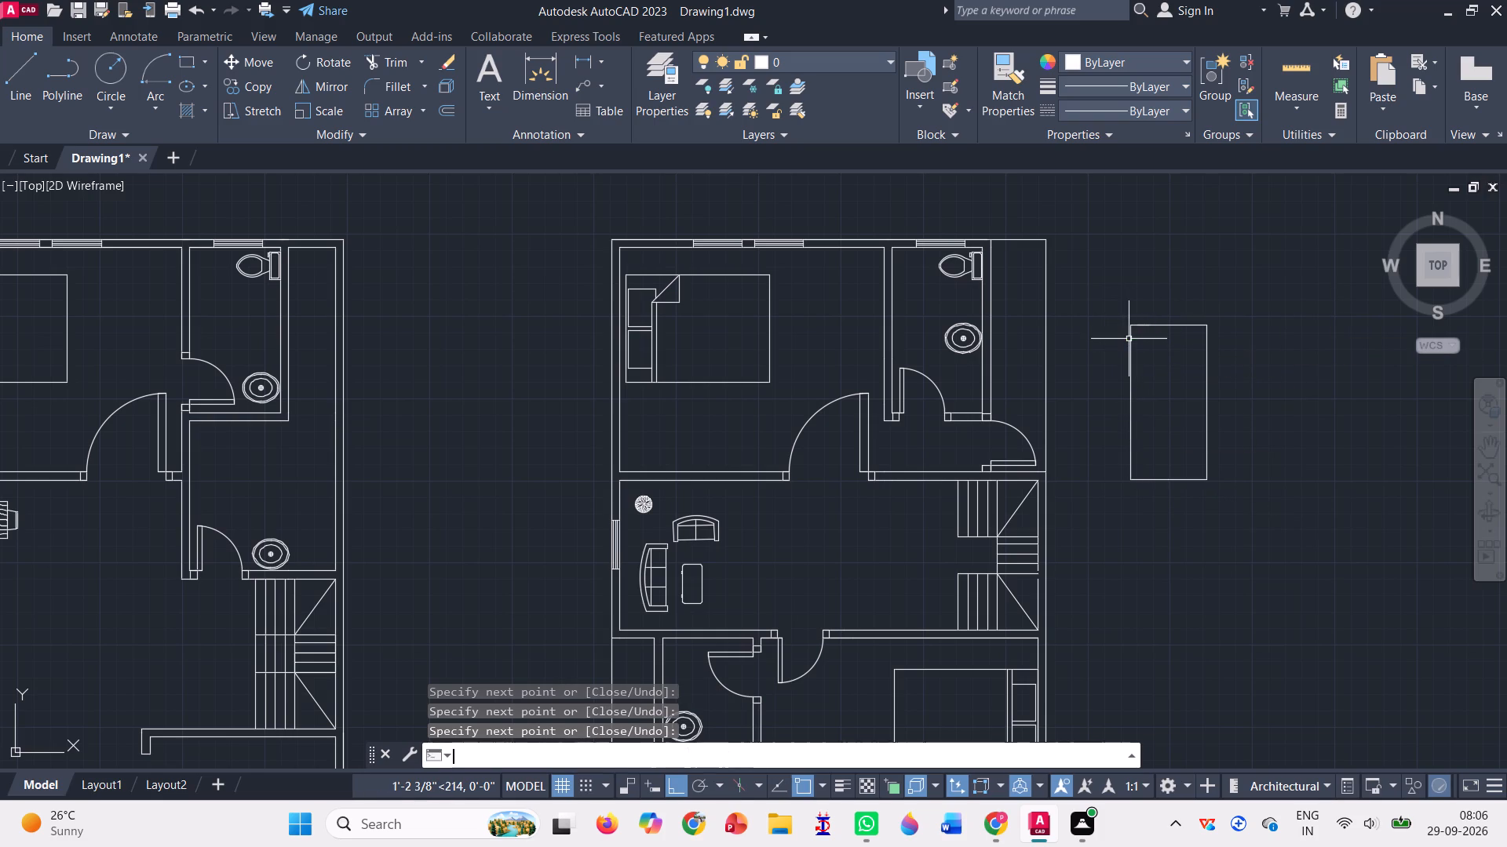
Draw a vertical centre line in the new rectangle, from the midpoint of its south edge to its north edge.
{"action": "left_click", "coordinate": [19, 67]}
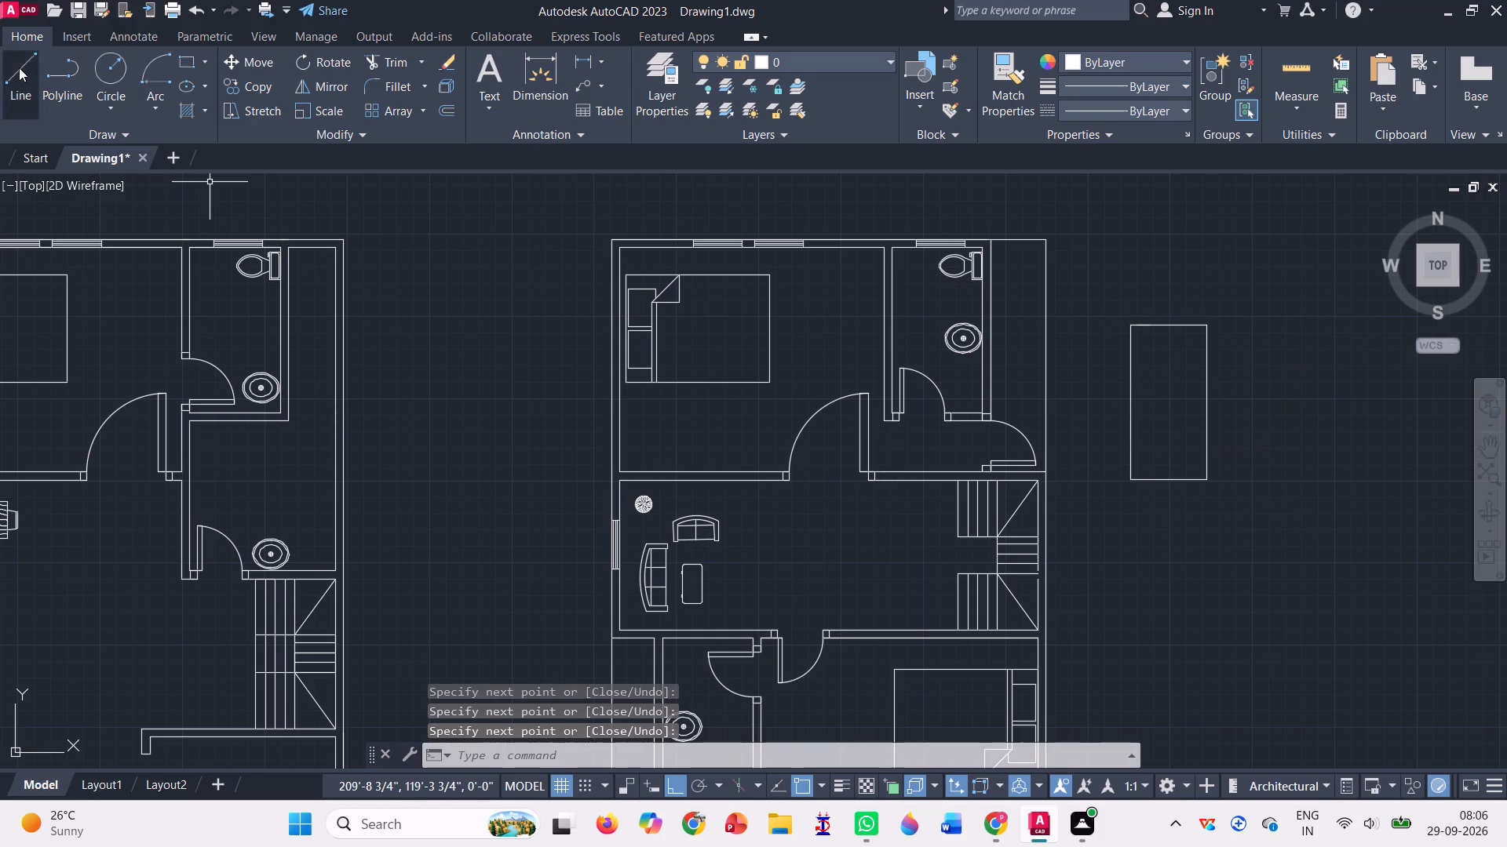
{"action": "left_click", "coordinate": [1167, 484]}
{"action": "left_click", "coordinate": [1166, 329]}
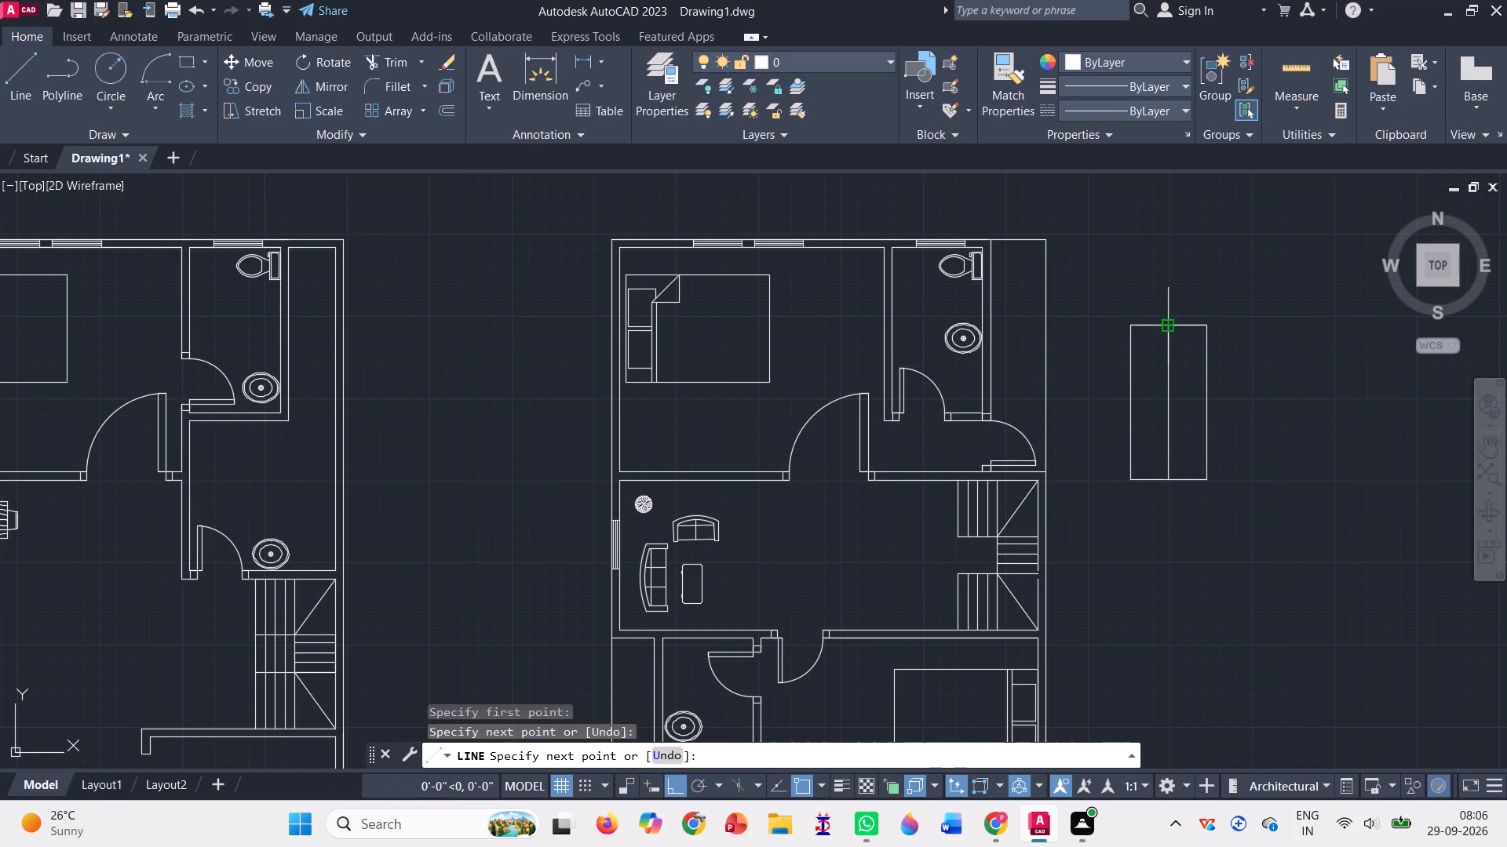
{"action": "key", "text": "Return"}
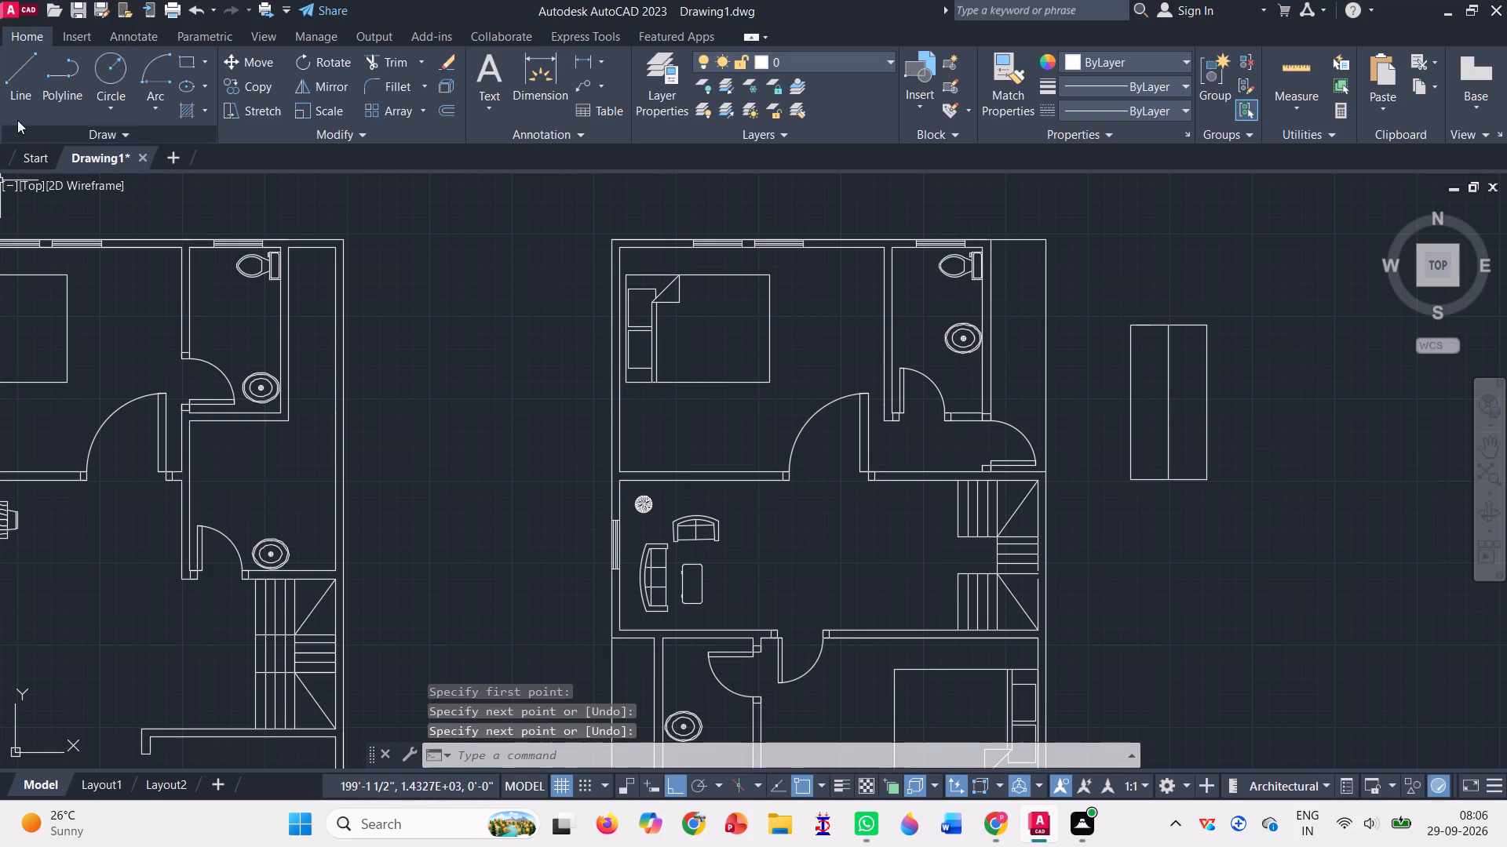
Draw a horizontal line about 2'-8" long across the centre line near the rectangle's south end, stopping short of both sides.
{"action": "left_click", "coordinate": [19, 92]}
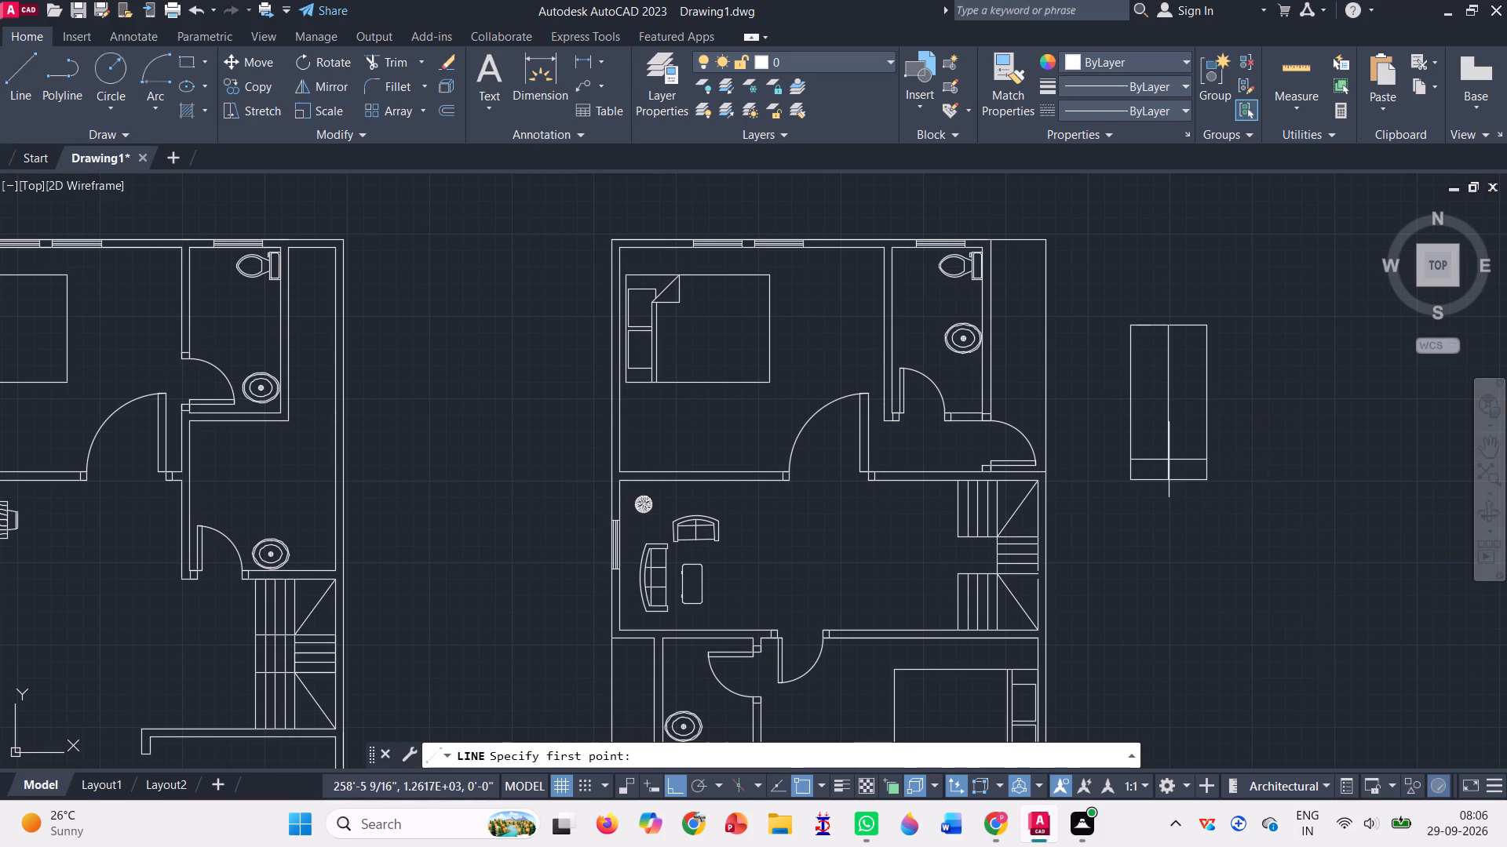
{"action": "scroll", "coordinate": [1162, 455], "scroll_direction": "up", "scroll_amount": 3}
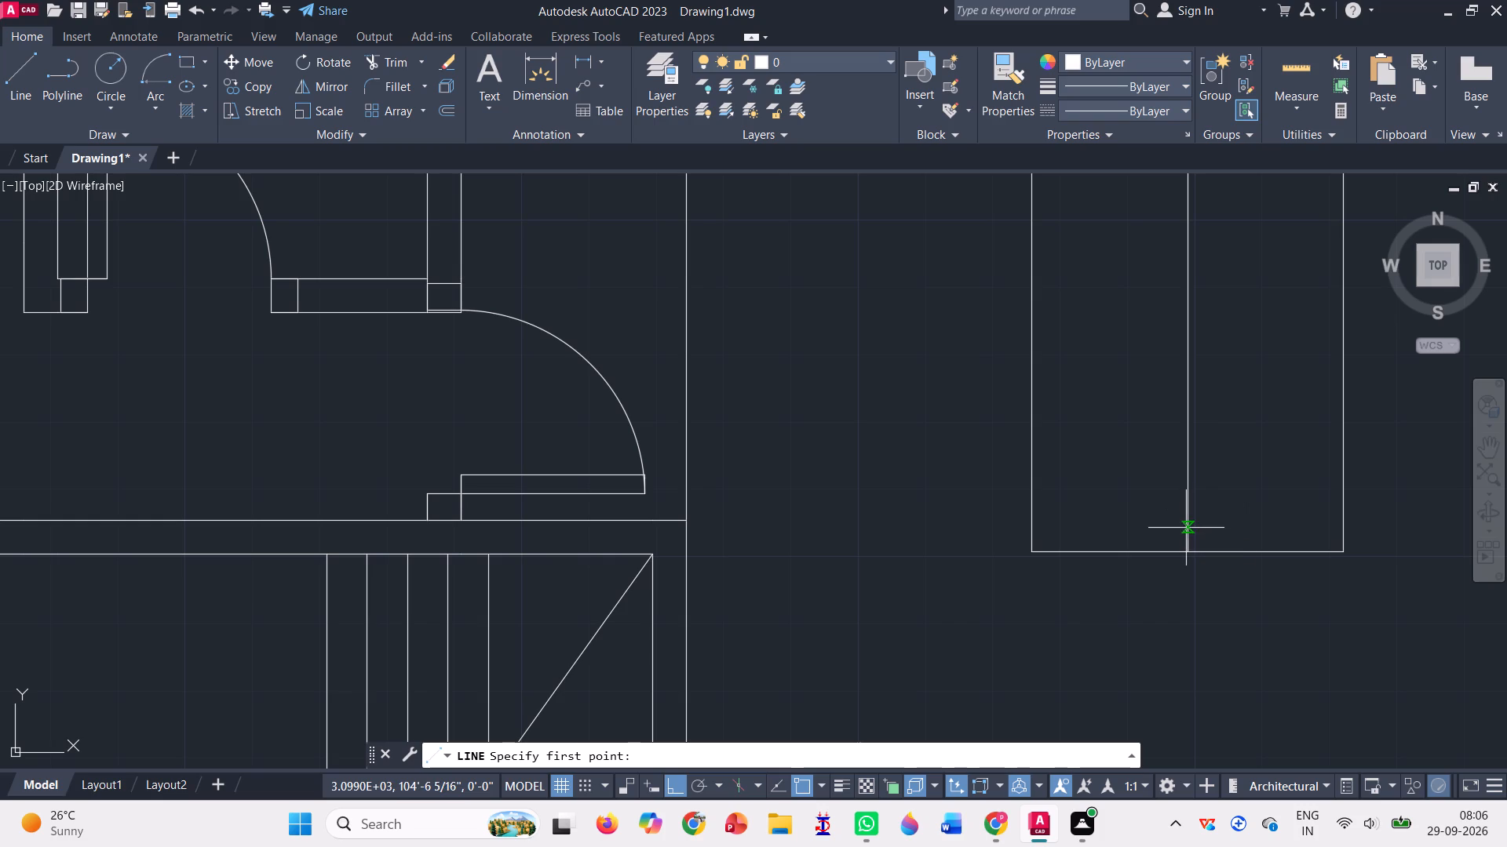
{"action": "left_click", "coordinate": [1188, 510]}
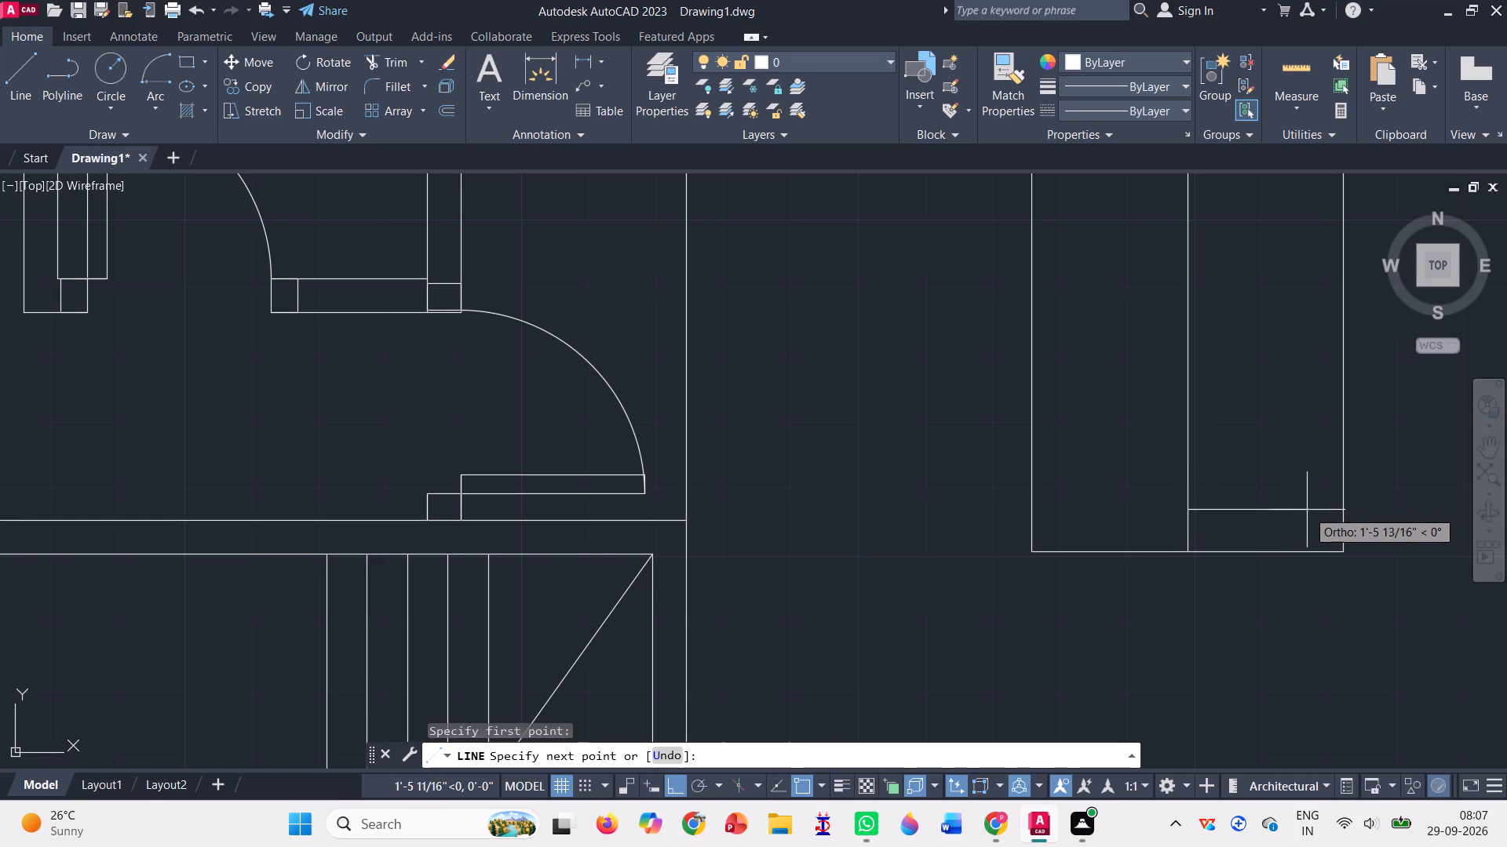
{"action": "left_click", "coordinate": [1303, 511]}
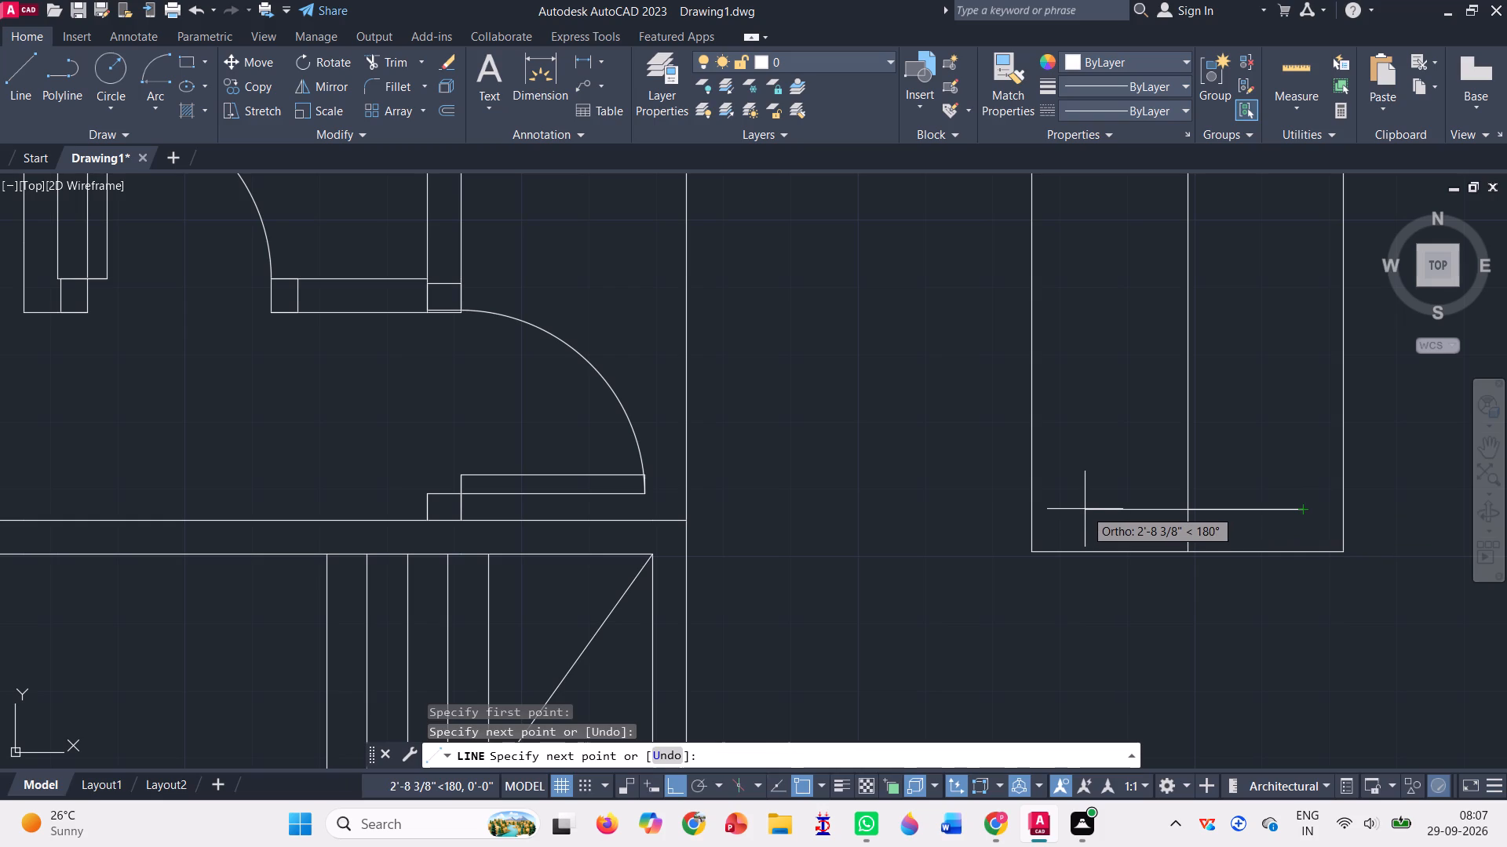
{"action": "left_click", "coordinate": [1082, 510]}
{"action": "key", "text": "Return"}
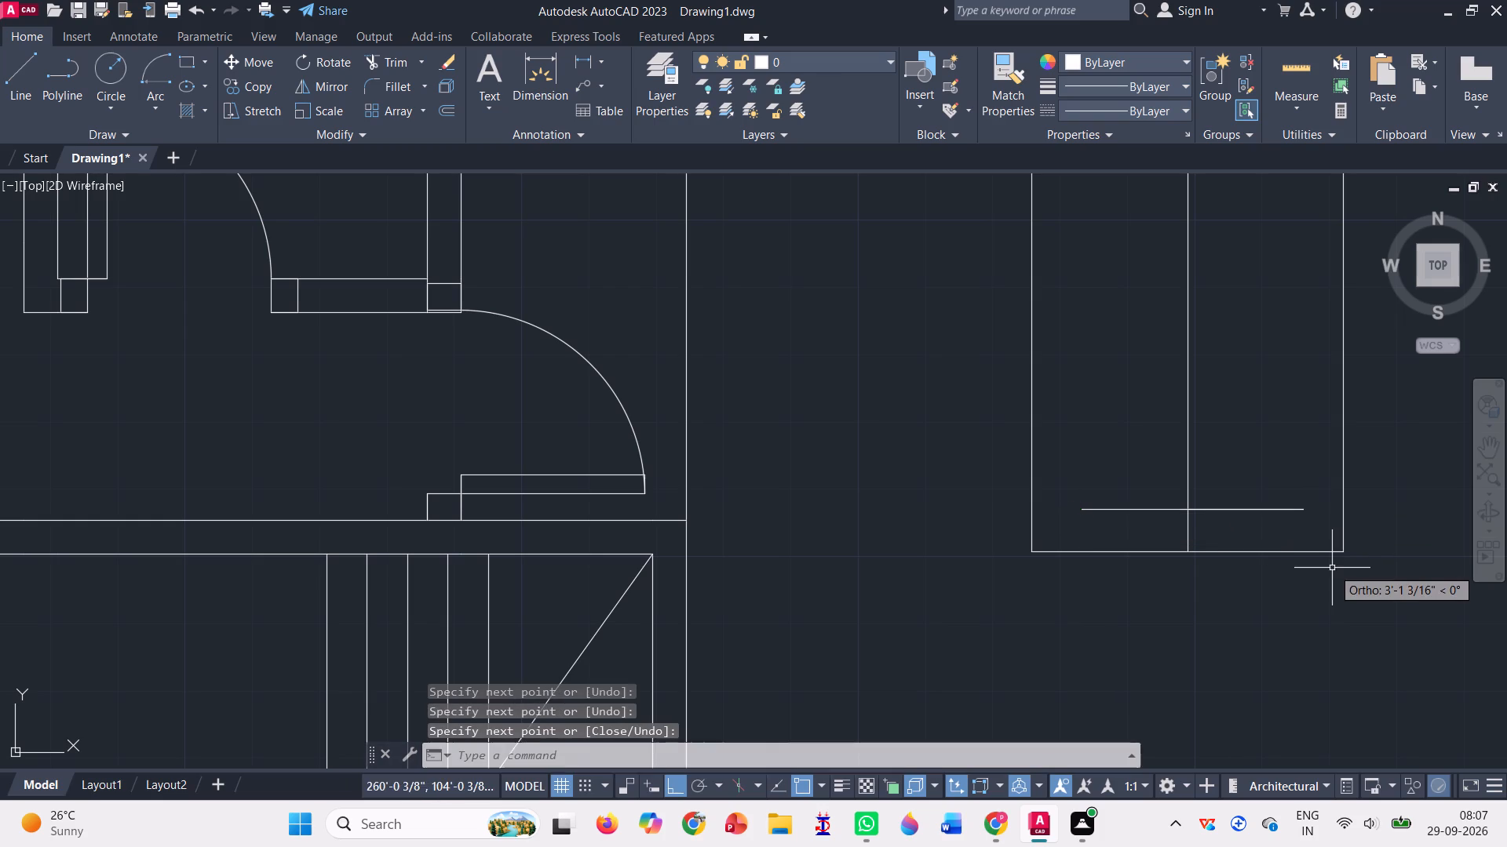
{"action": "scroll", "coordinate": [1073, 540], "scroll_direction": "down", "scroll_amount": 3}
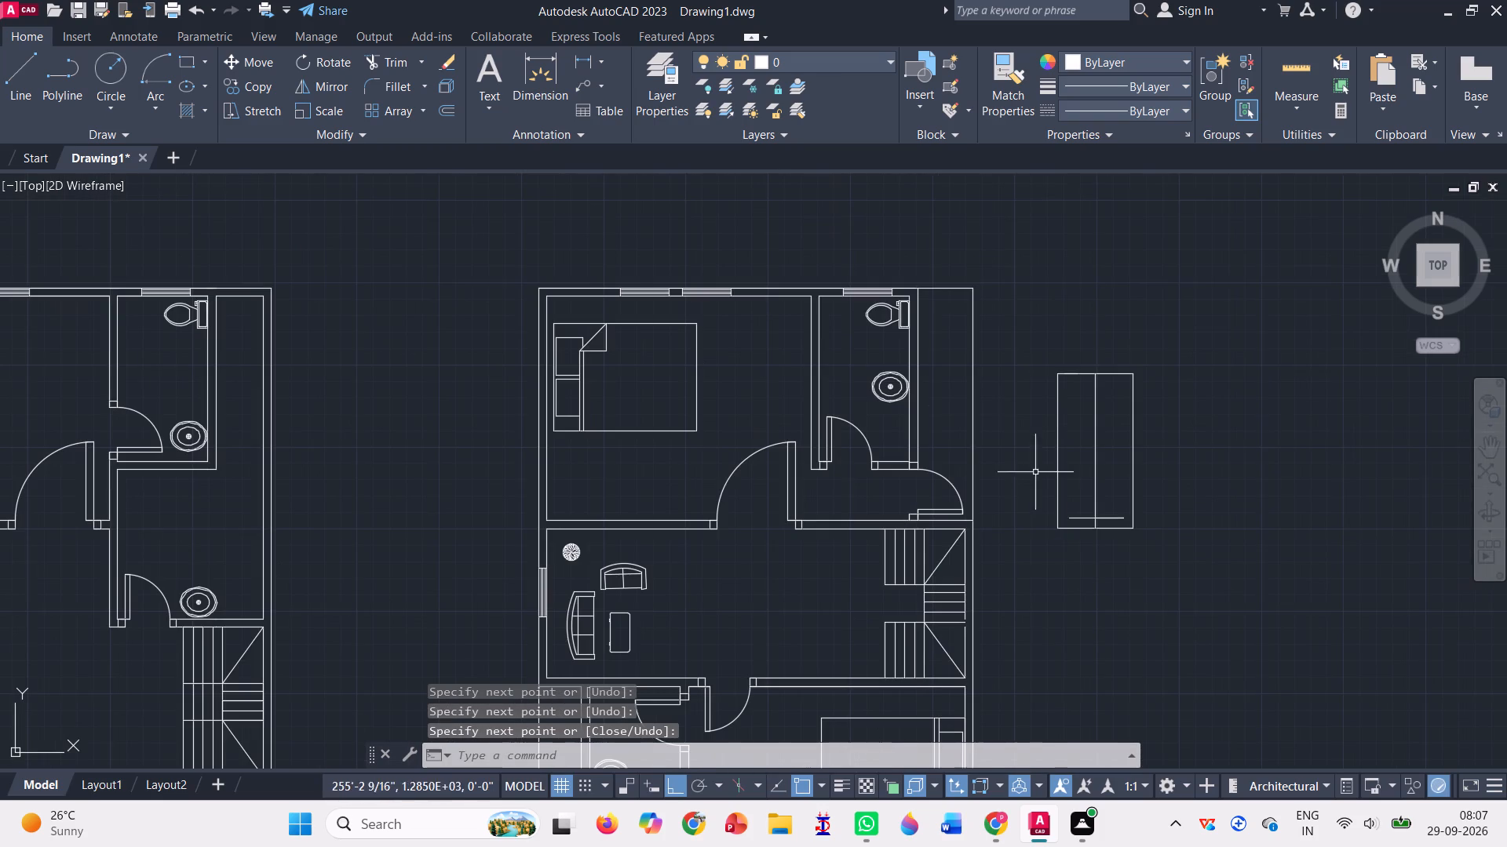
Copy the short horizontal line north along the centre line at 1', 2', 3', 4', 5' and 6'.
{"action": "scroll", "coordinate": [1054, 464], "scroll_direction": "up", "scroll_amount": 2}
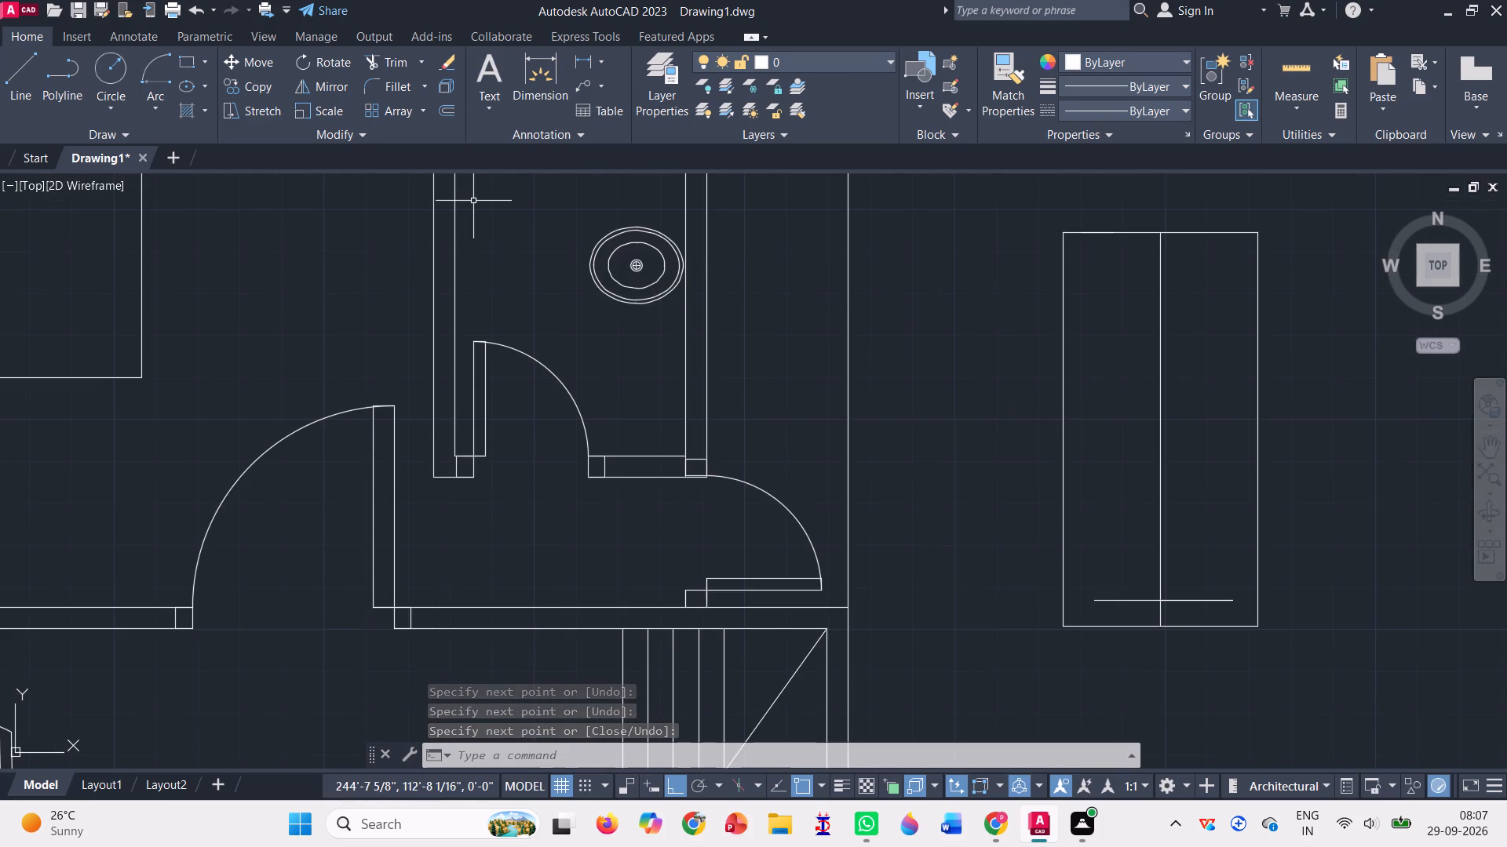
{"action": "left_click", "coordinate": [247, 94]}
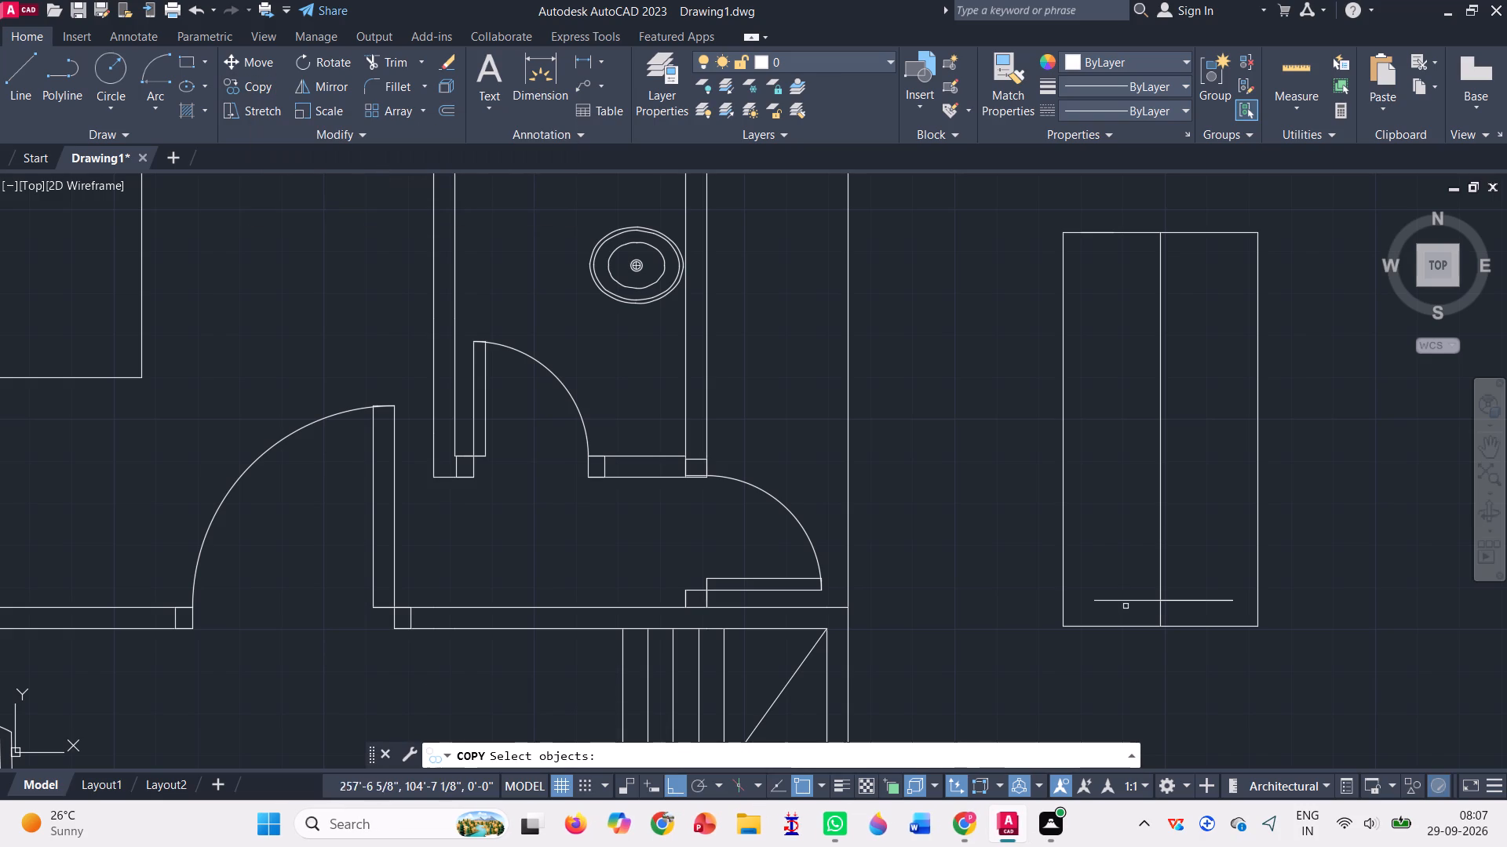
{"action": "left_click", "coordinate": [1129, 600]}
{"action": "key", "text": "Return"}
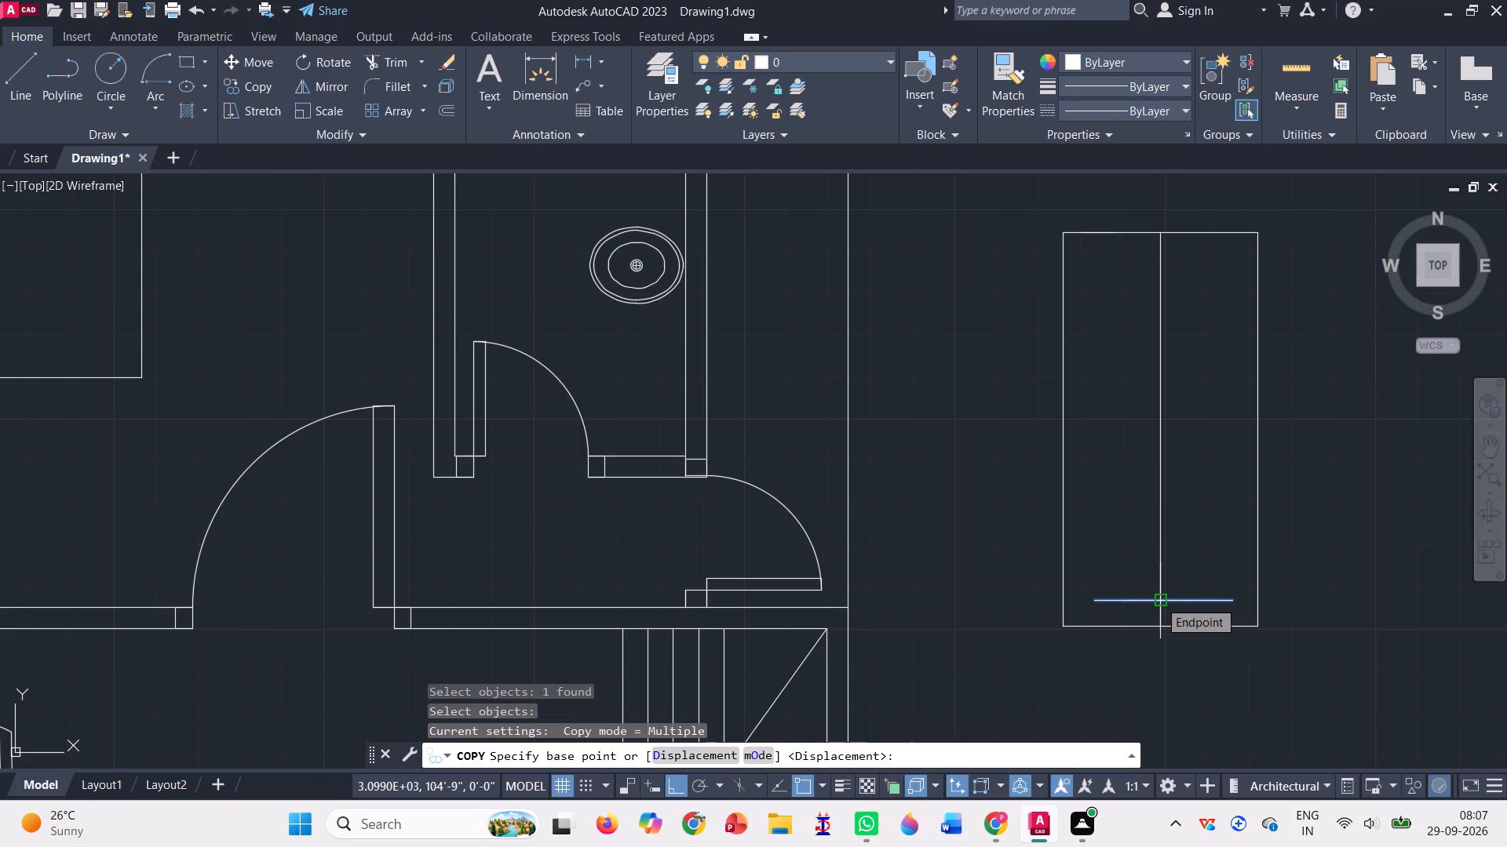
{"action": "left_click", "coordinate": [1159, 600]}
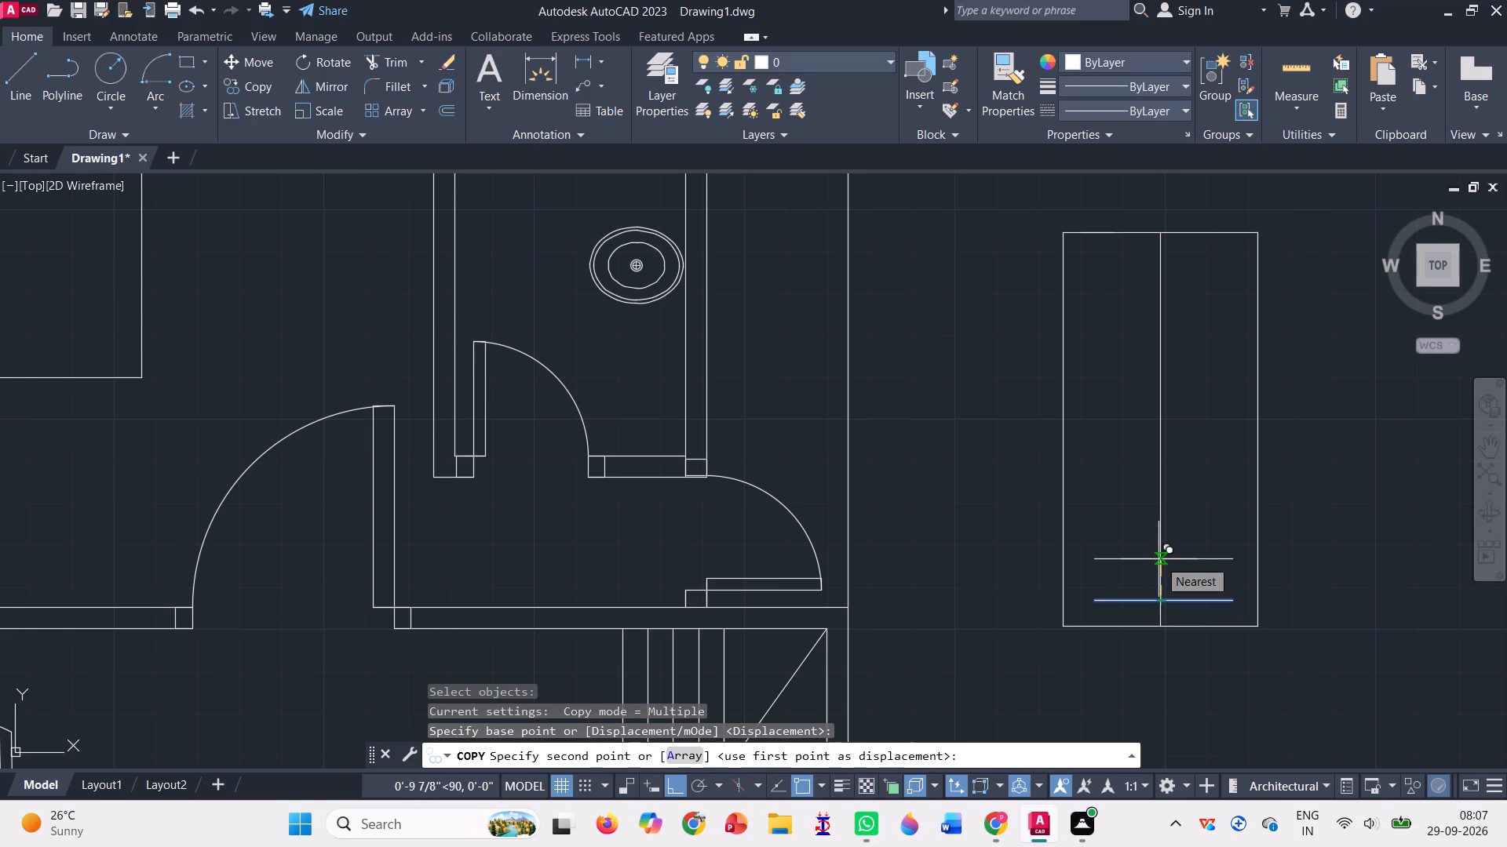
{"action": "type", "text": "1'"}
{"action": "key", "text": "Return"}
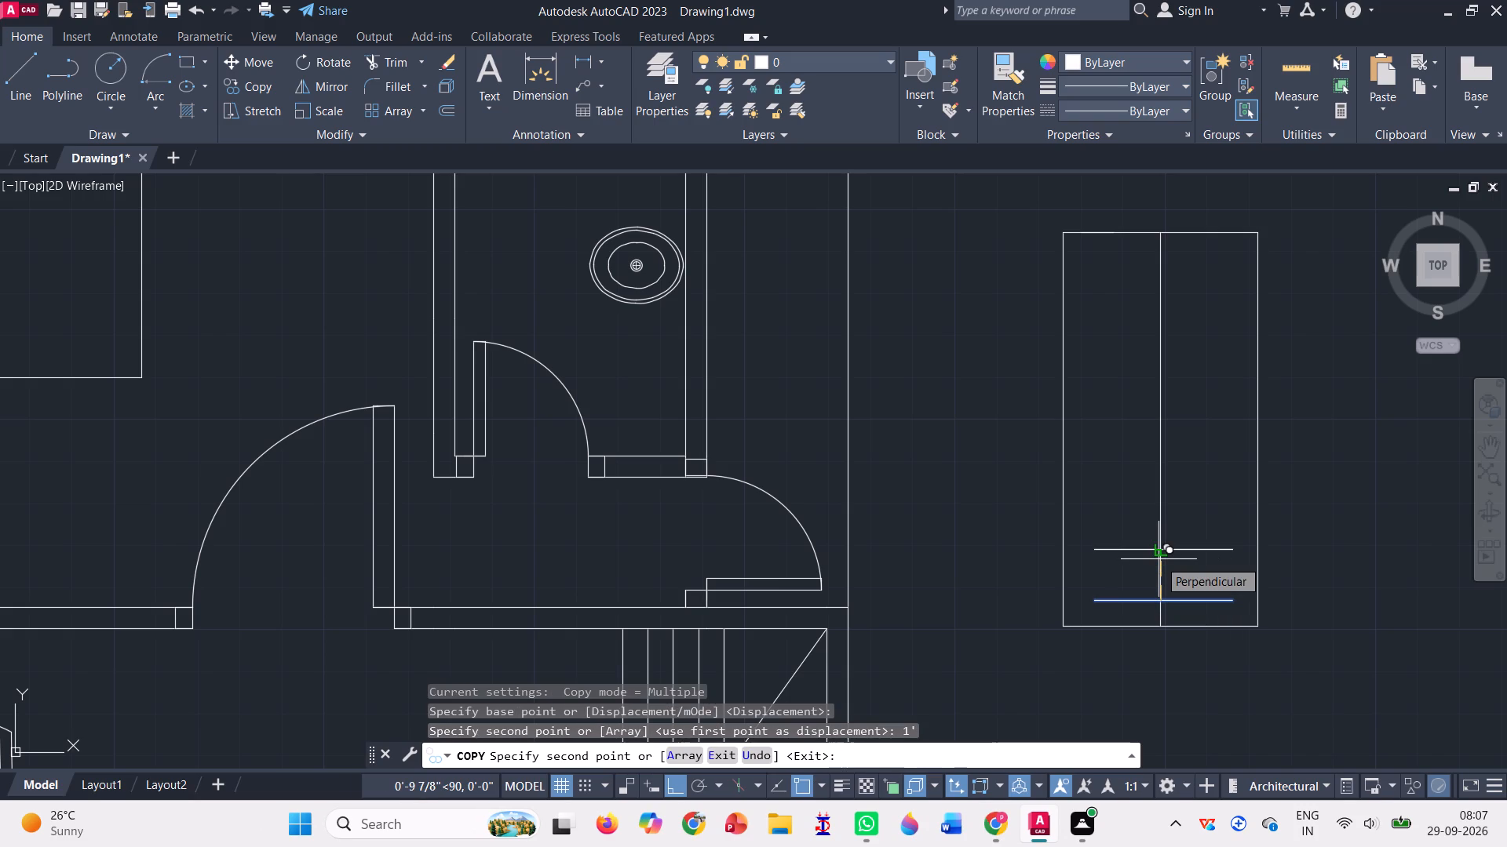
{"action": "type", "text": "2'"}
{"action": "key", "text": "Return"}
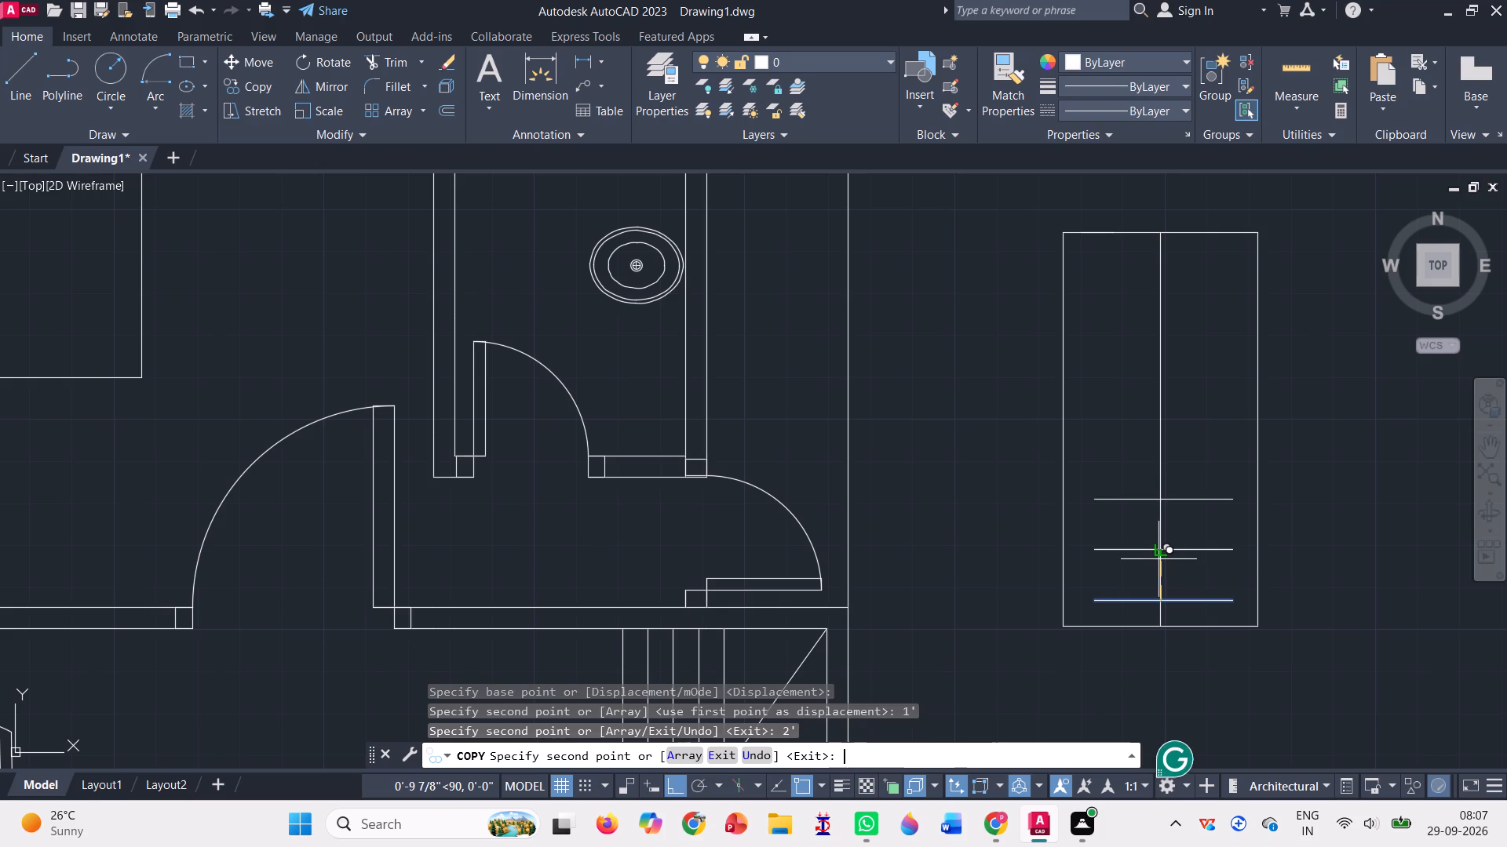
{"action": "type", "text": "3'"}
{"action": "key", "text": "Return"}
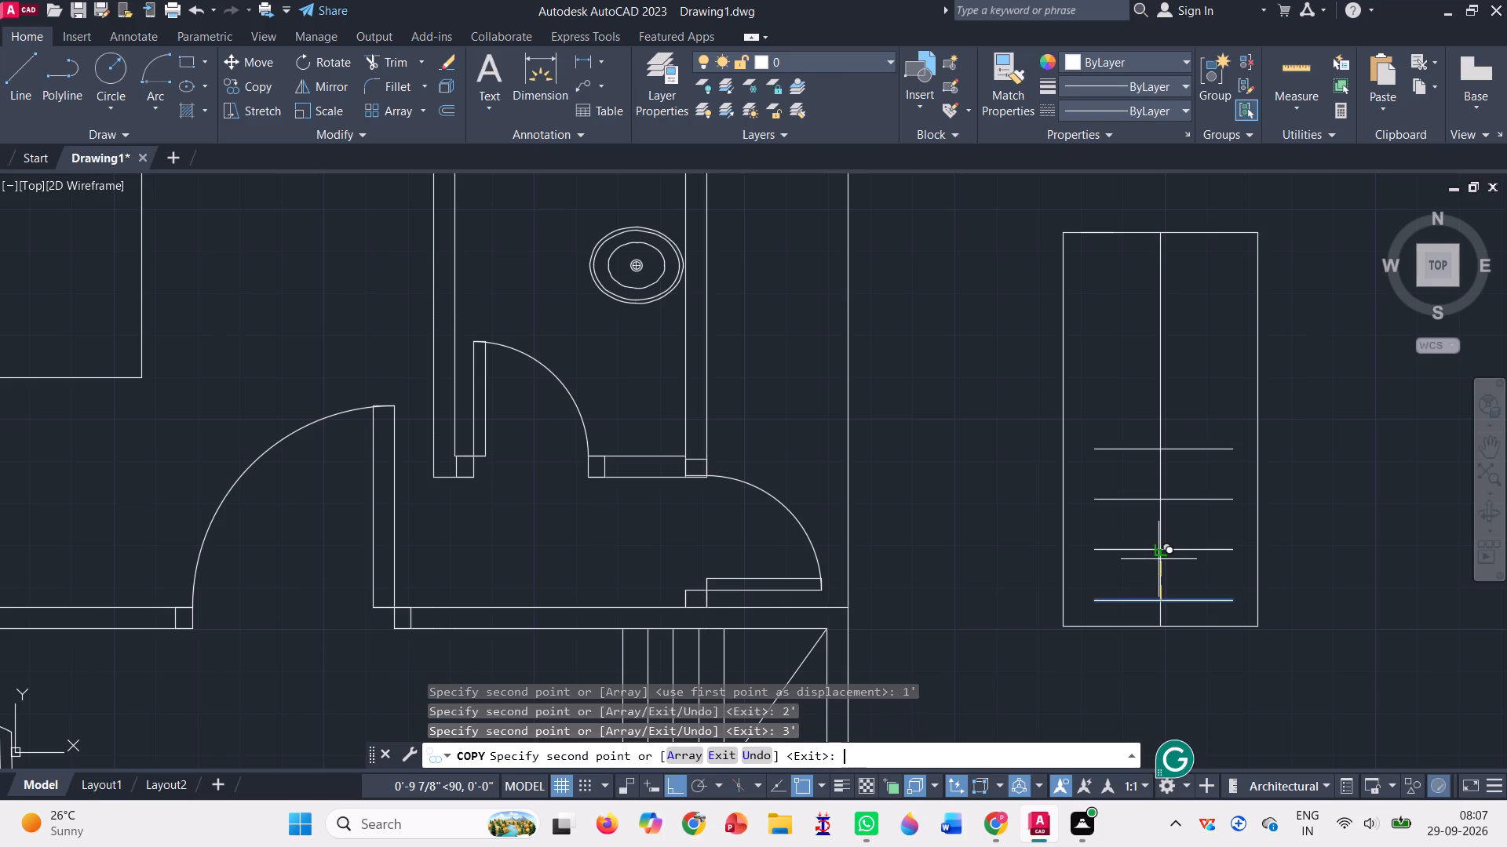
{"action": "type", "text": "4'"}
{"action": "key", "text": "Return"}
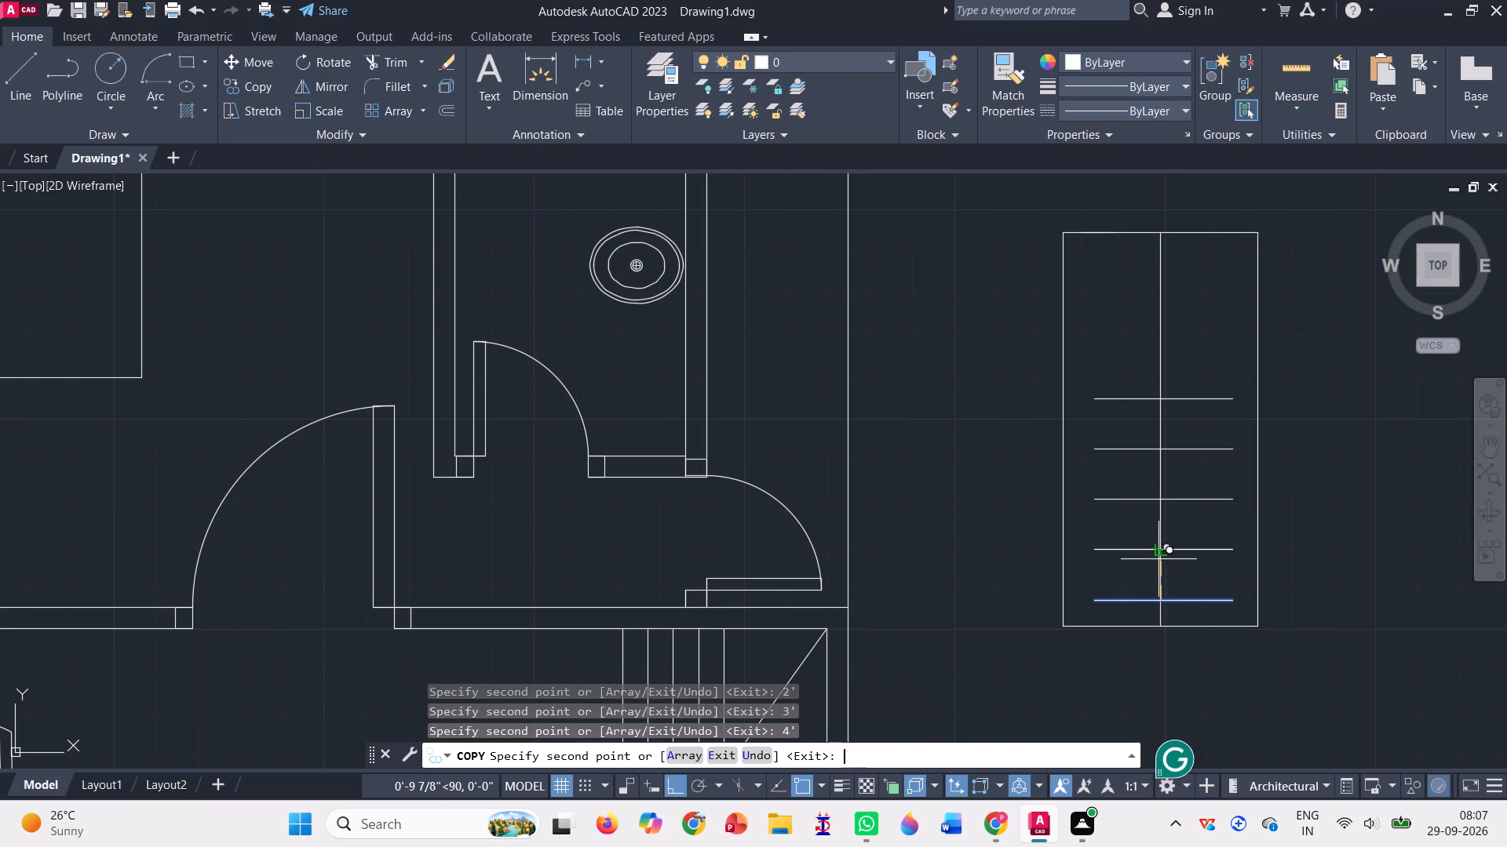
{"action": "type", "text": "5'"}
{"action": "key", "text": "Return"}
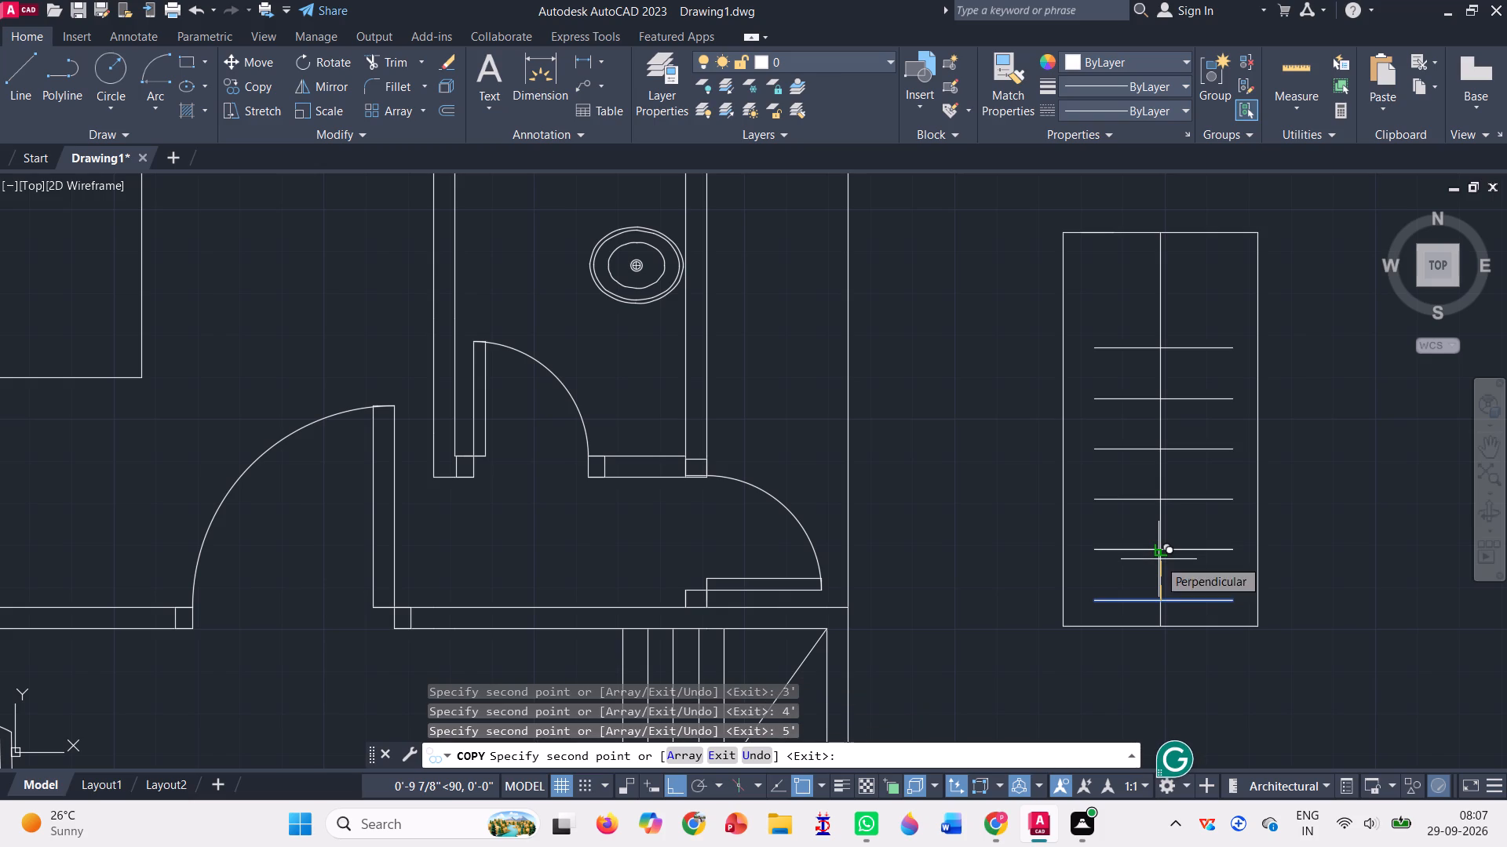
{"action": "type", "text": "6'"}
{"action": "key", "text": "Return"}
{"action": "key", "text": "BackSpace"}
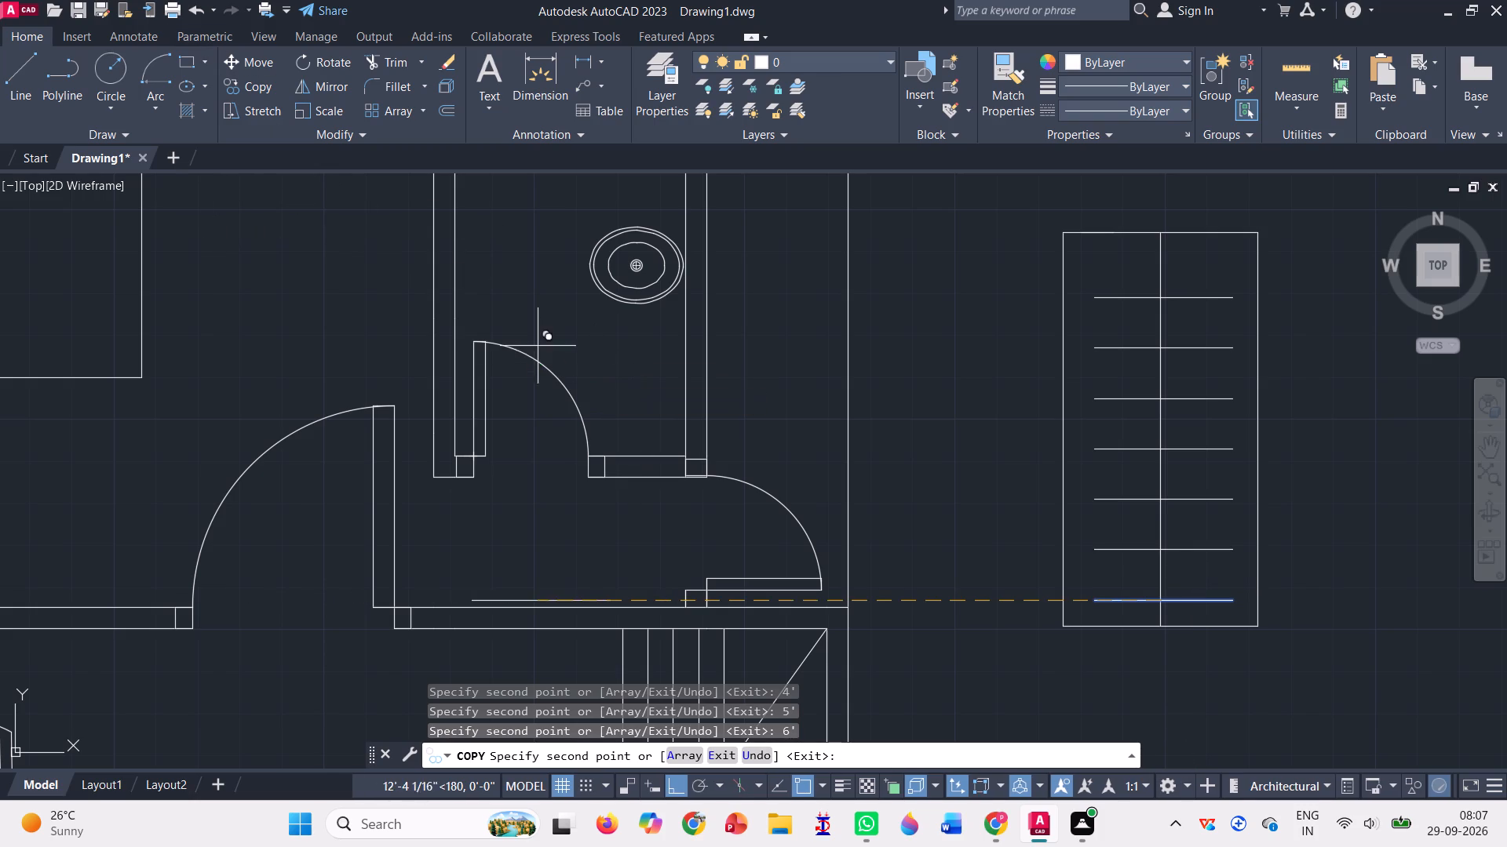
Copy all seven short horizontal lines about 5" north along the rectangle's centre line.
{"action": "left_click", "coordinate": [257, 86]}
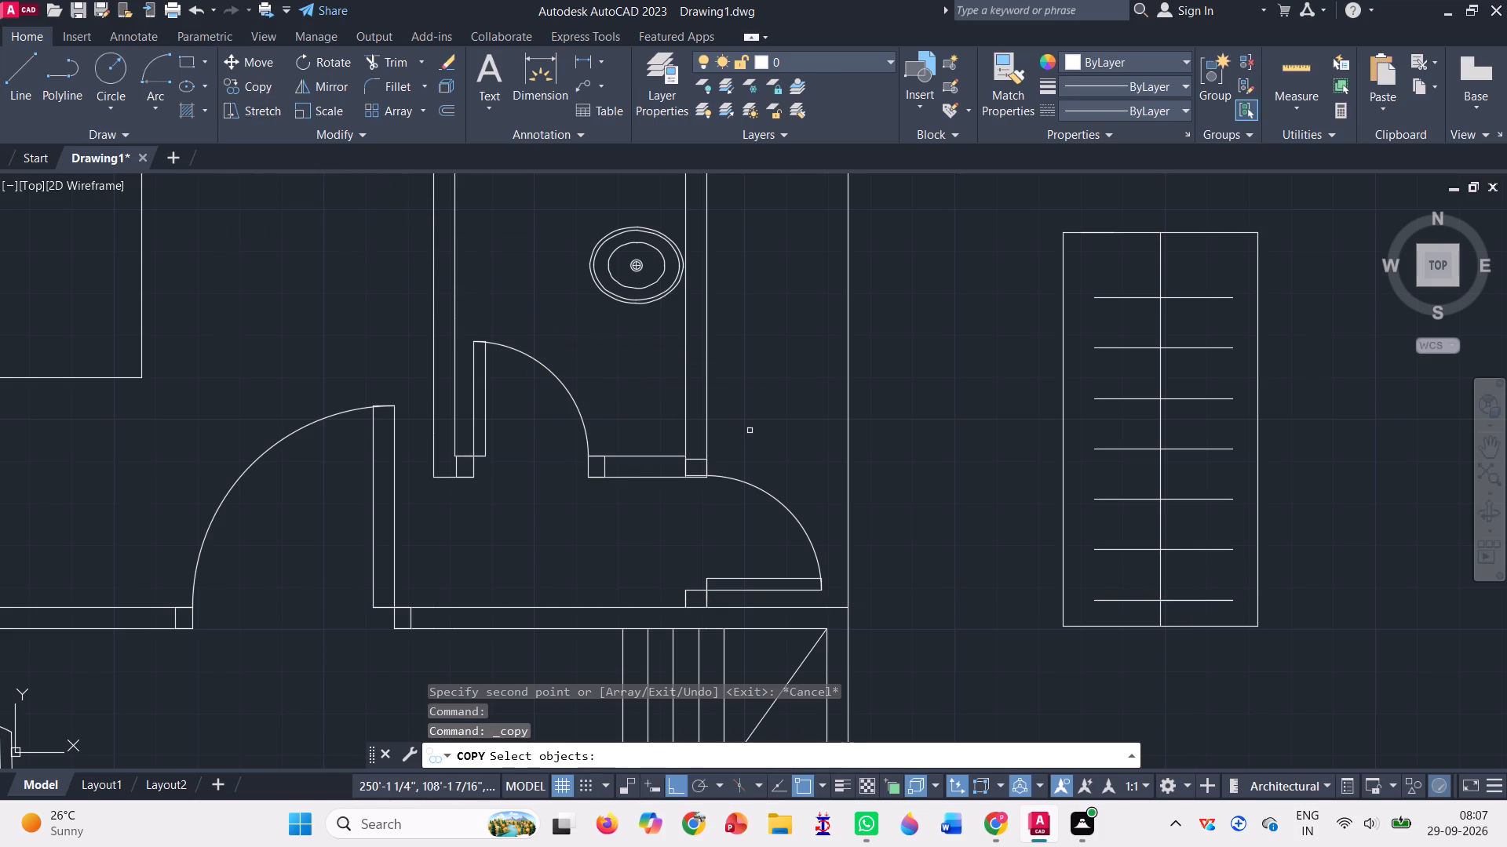
{"action": "left_click", "coordinate": [1130, 602]}
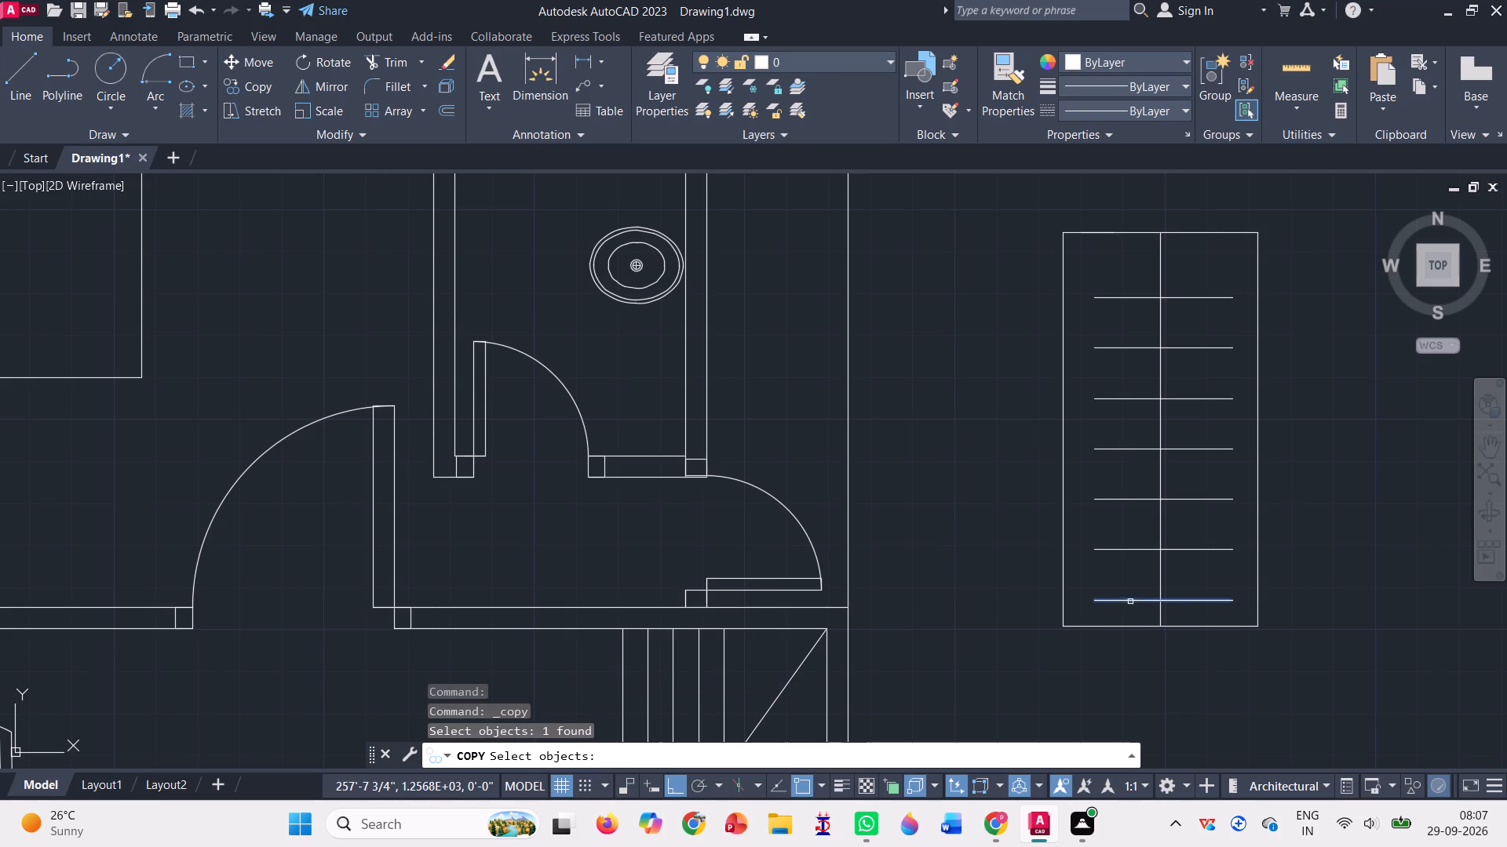
{"action": "left_click", "coordinate": [1130, 551]}
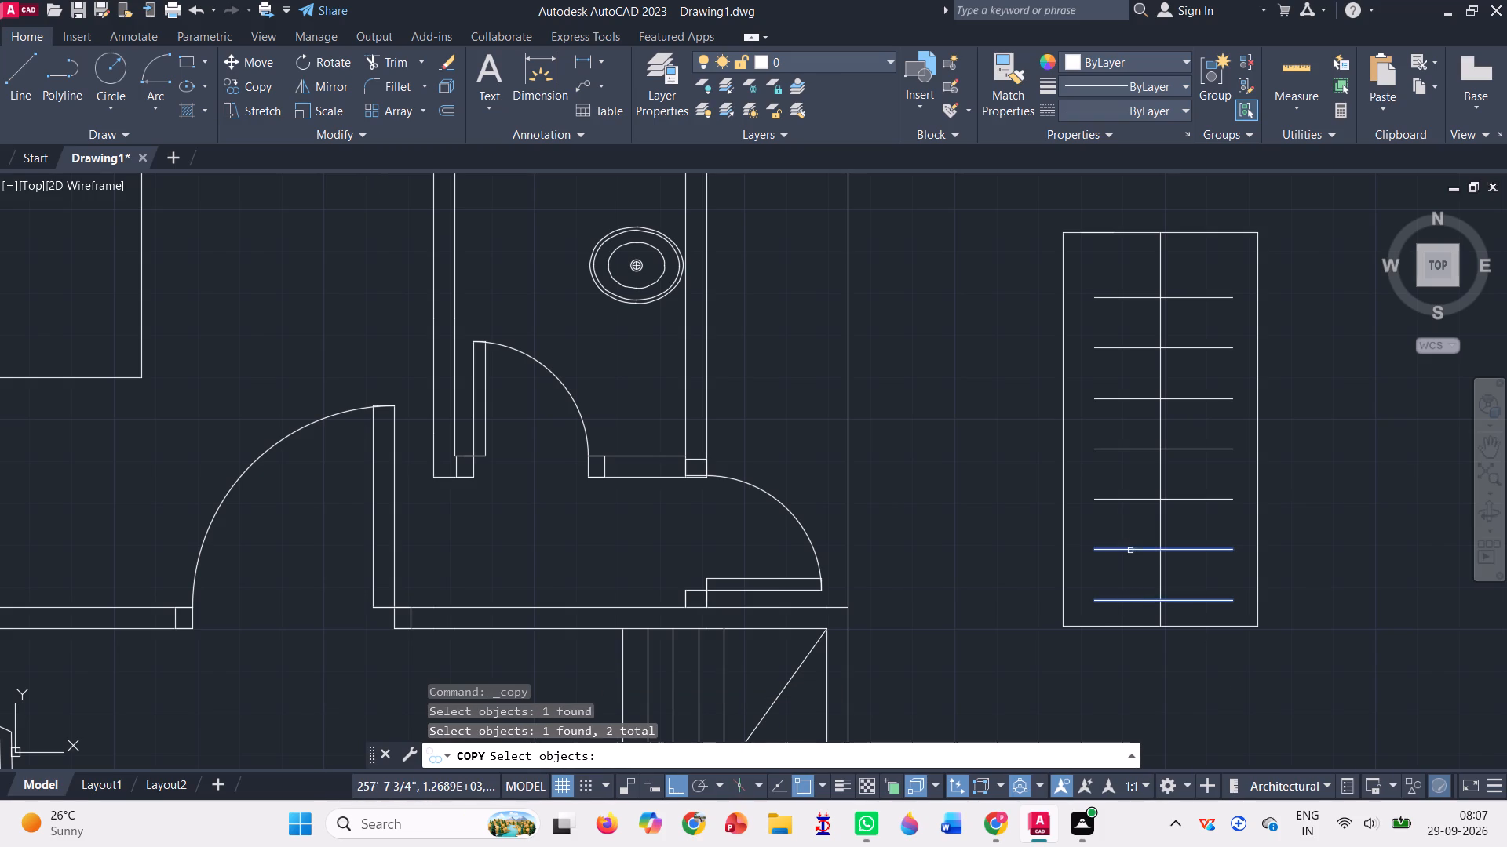
{"action": "left_click", "coordinate": [1126, 499]}
{"action": "left_click", "coordinate": [1121, 452]}
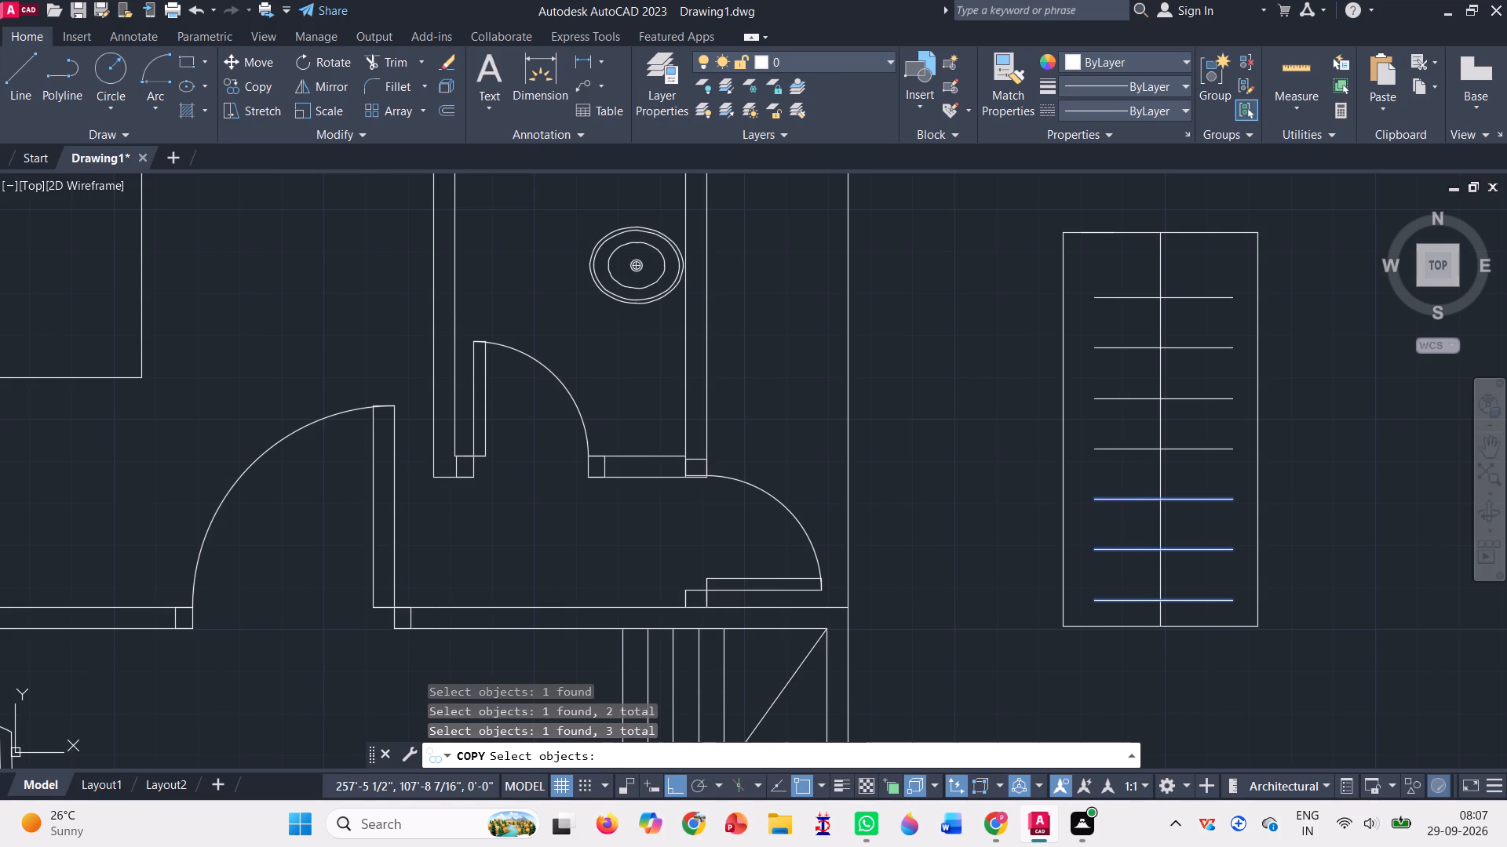
{"action": "left_click", "coordinate": [1124, 401]}
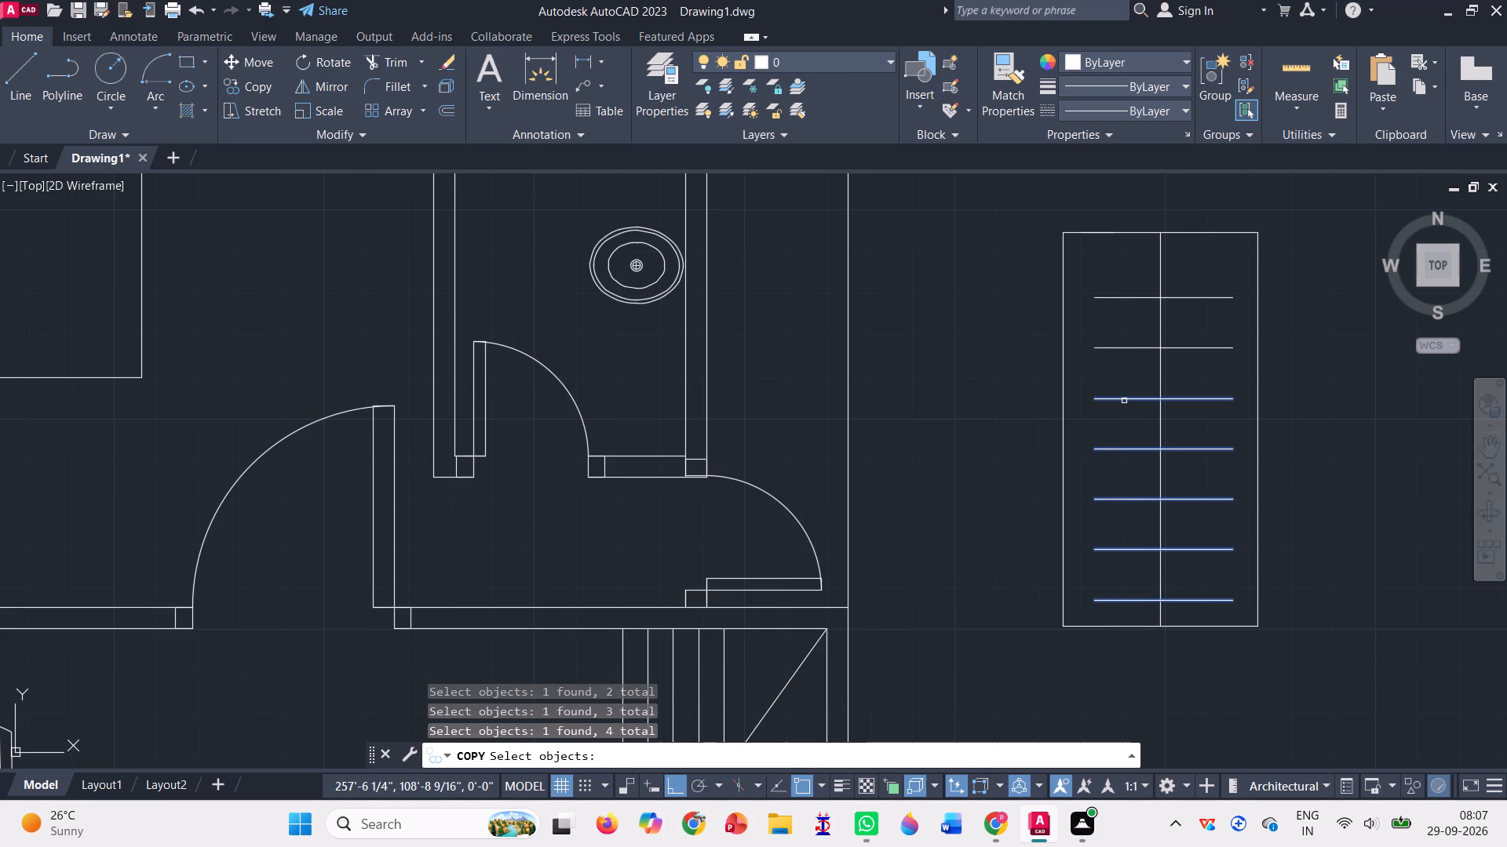
{"action": "left_click", "coordinate": [1116, 351]}
{"action": "left_click", "coordinate": [1127, 285]}
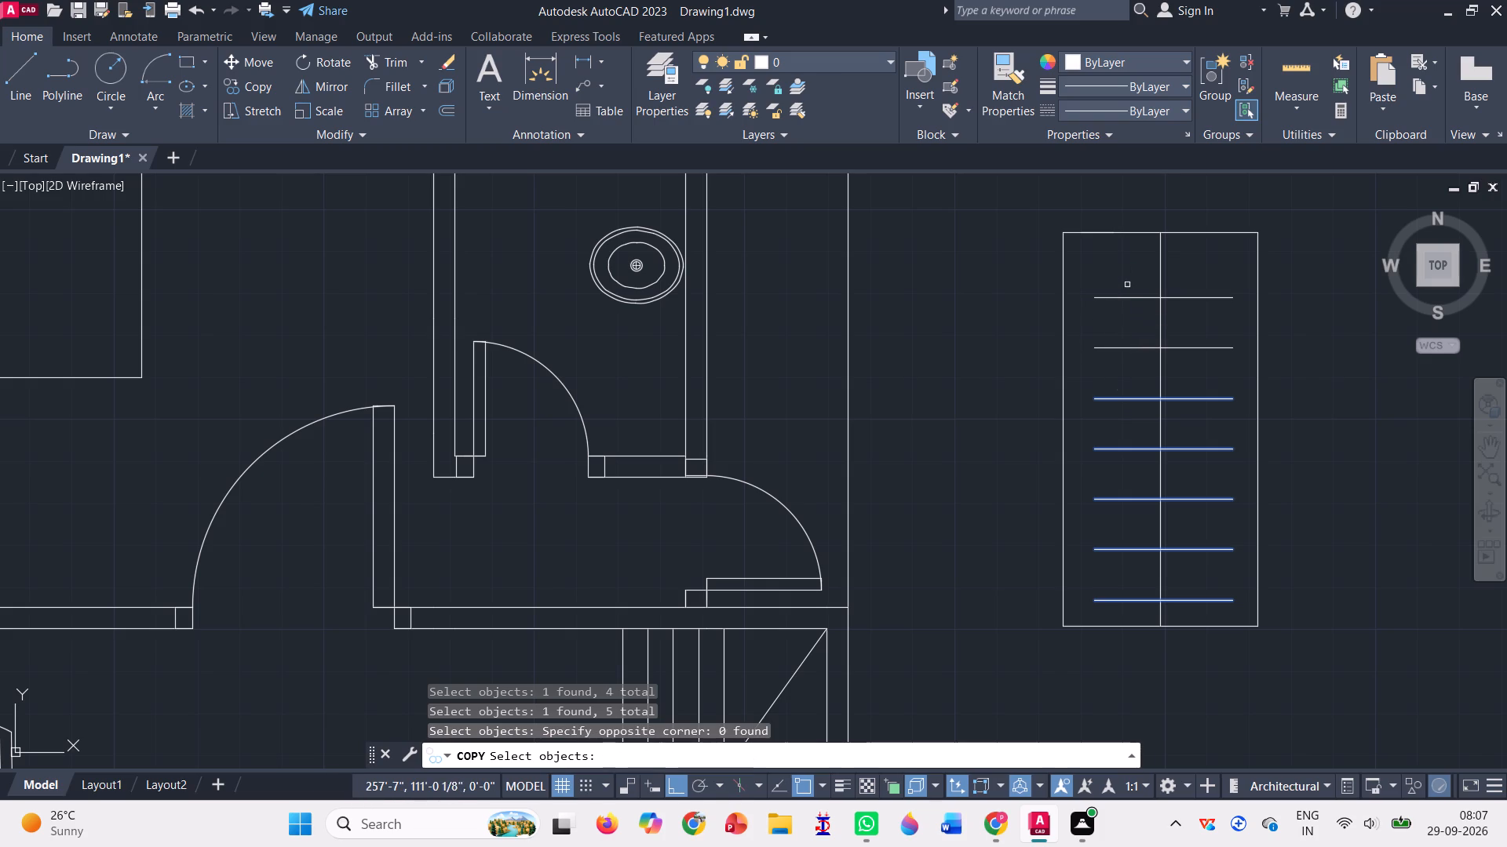
{"action": "left_click", "coordinate": [1127, 299]}
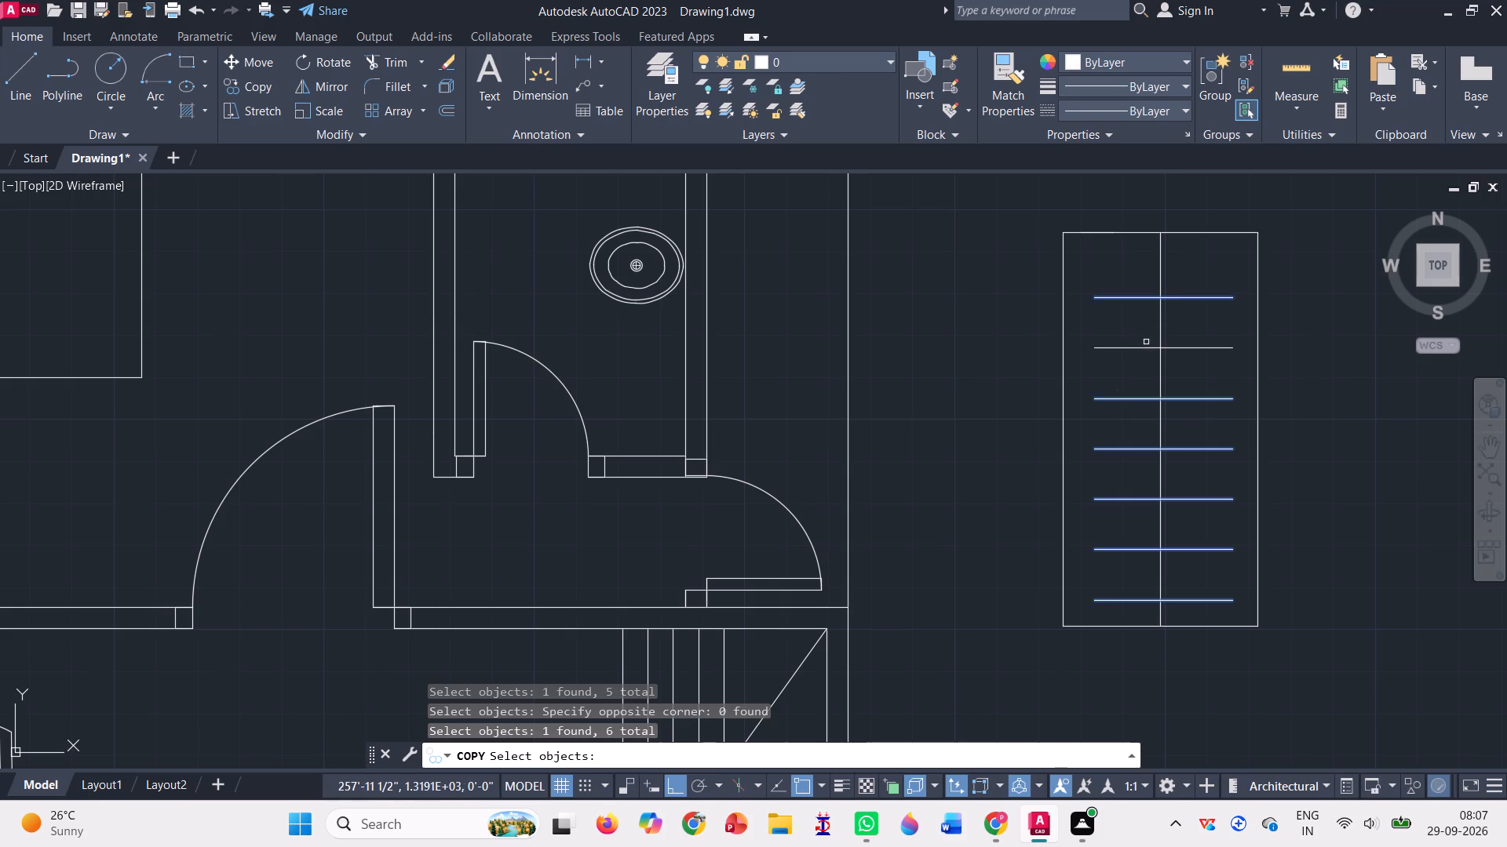
{"action": "left_click", "coordinate": [1145, 347]}
{"action": "key", "text": "Return"}
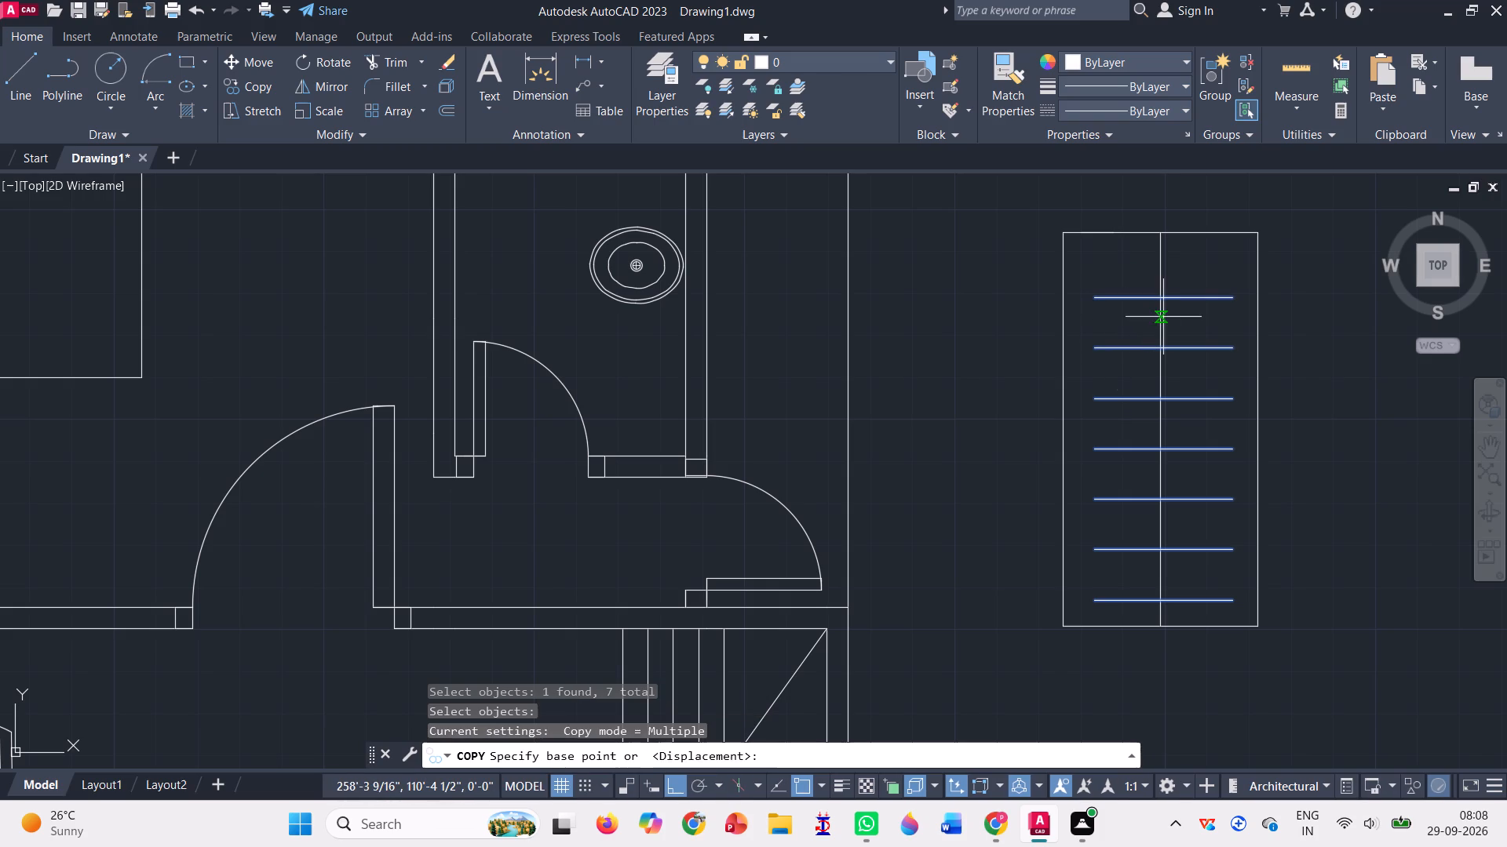
{"action": "left_click", "coordinate": [1159, 601]}
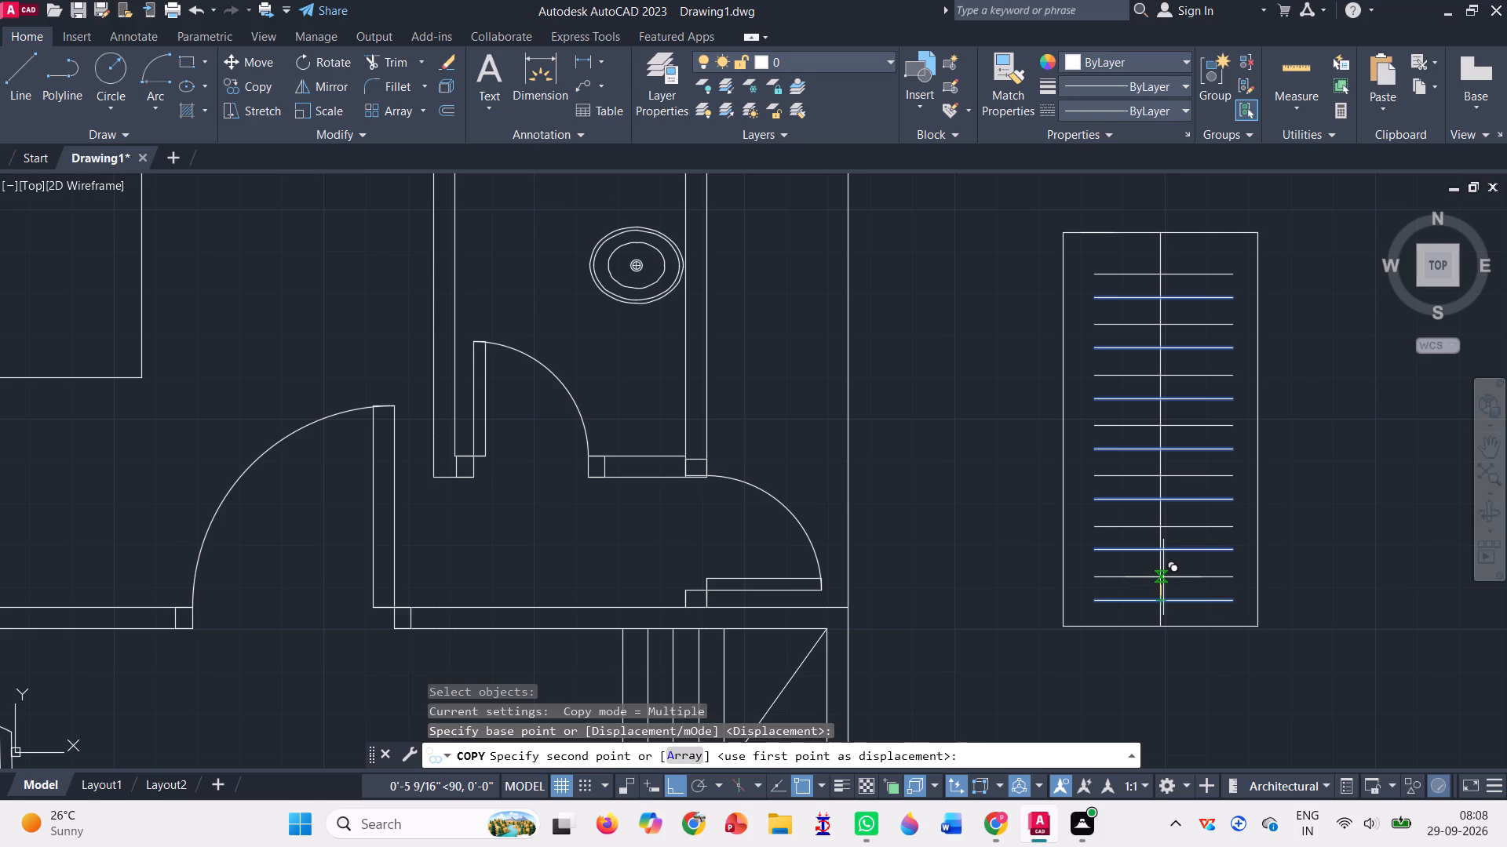
{"action": "left_click", "coordinate": [1163, 577]}
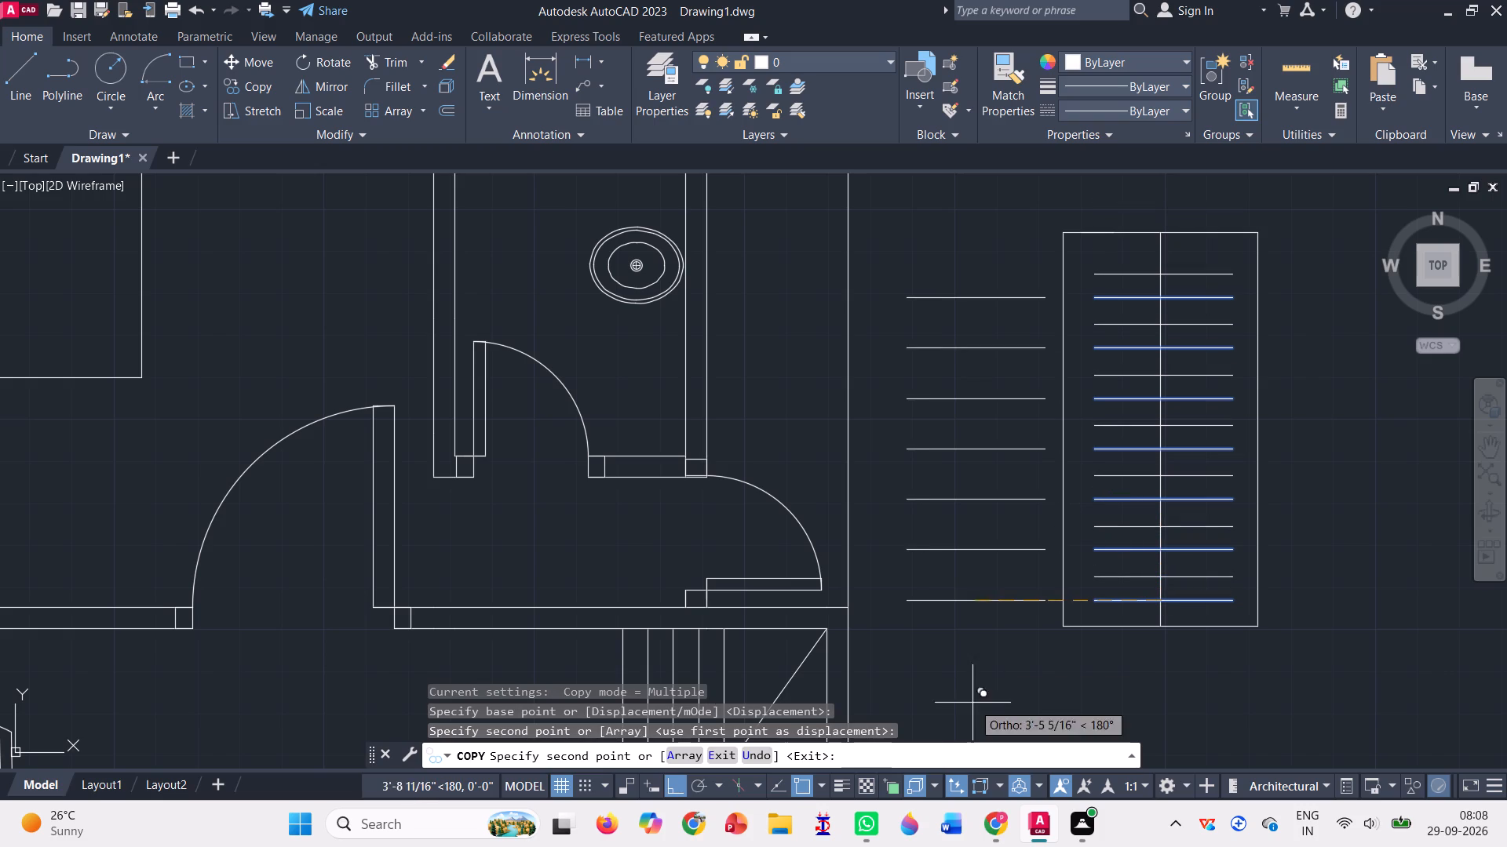
{"action": "key", "text": "Escape"}
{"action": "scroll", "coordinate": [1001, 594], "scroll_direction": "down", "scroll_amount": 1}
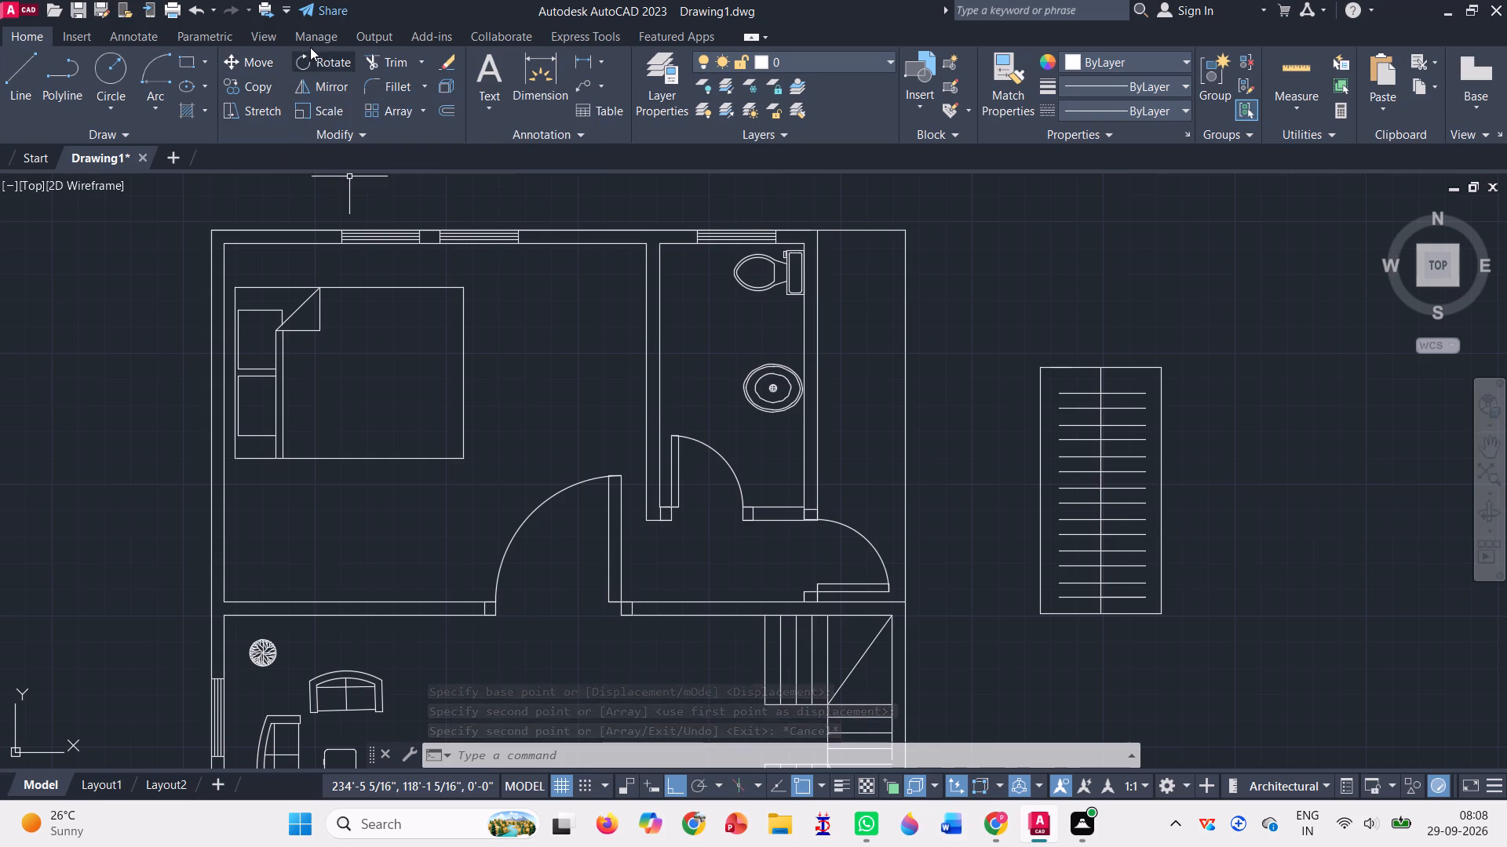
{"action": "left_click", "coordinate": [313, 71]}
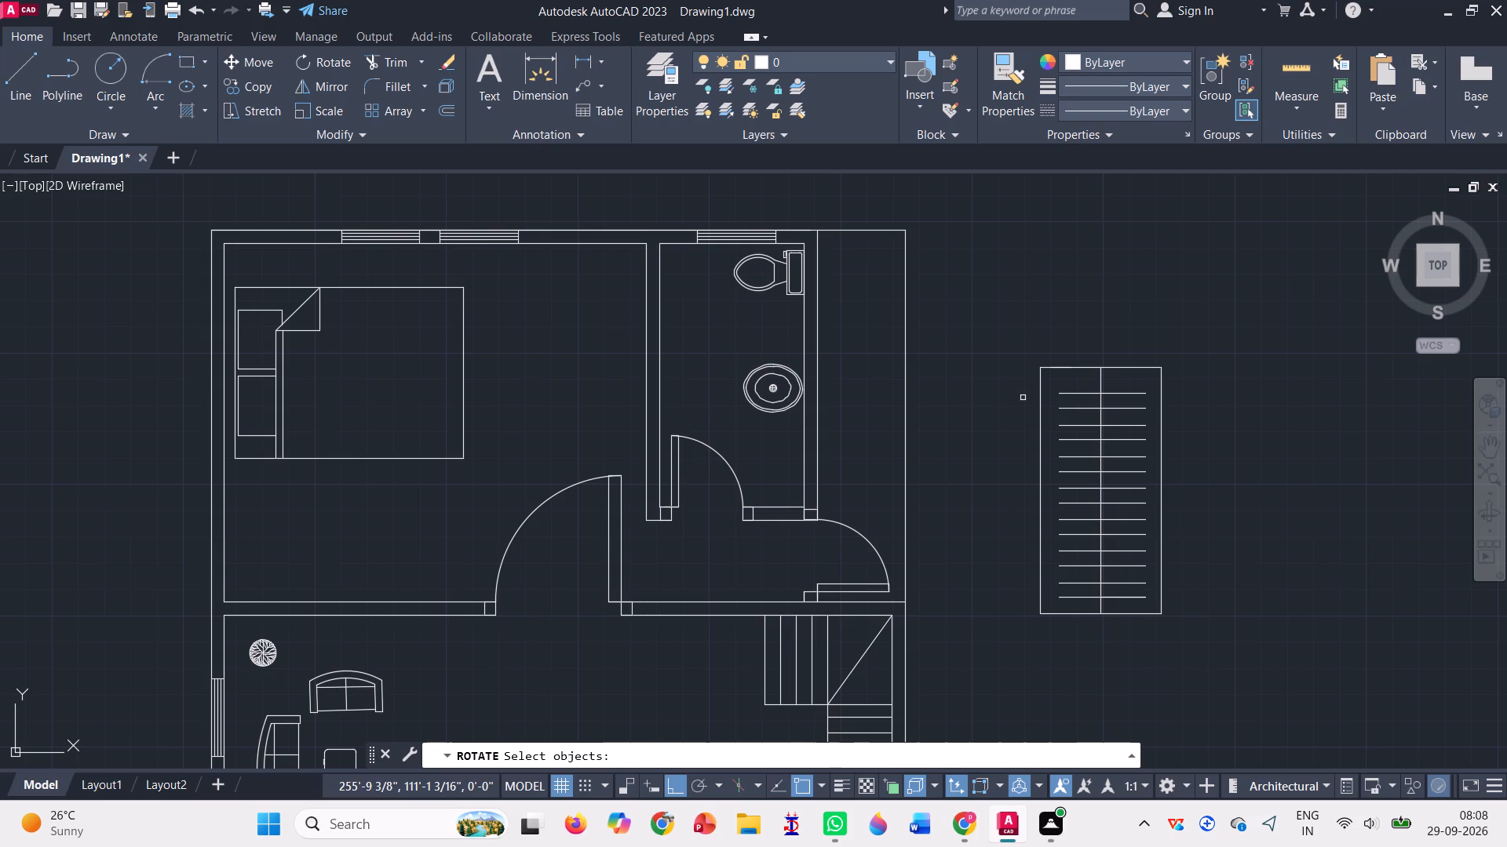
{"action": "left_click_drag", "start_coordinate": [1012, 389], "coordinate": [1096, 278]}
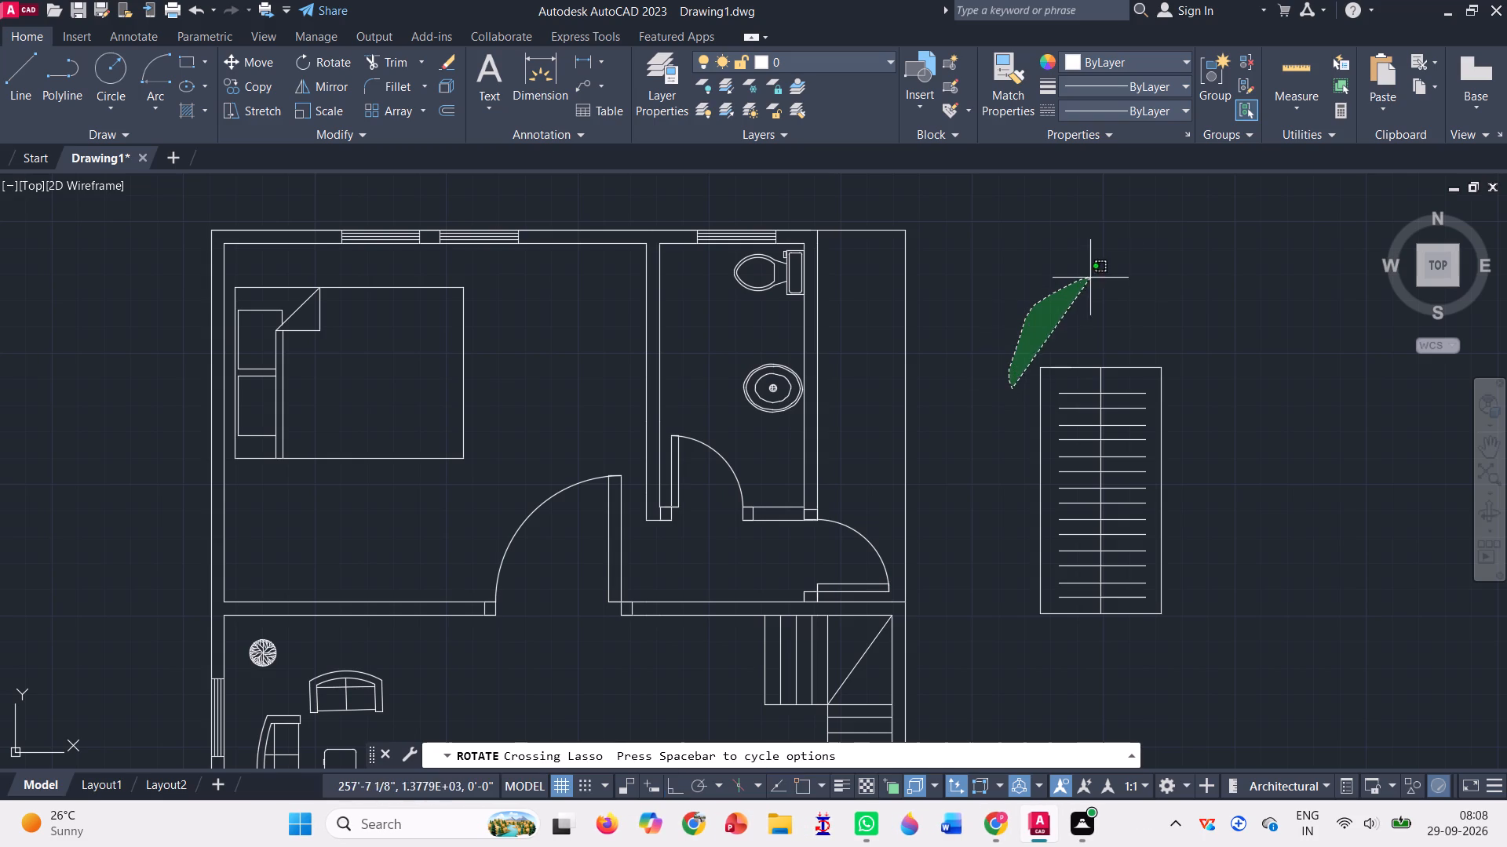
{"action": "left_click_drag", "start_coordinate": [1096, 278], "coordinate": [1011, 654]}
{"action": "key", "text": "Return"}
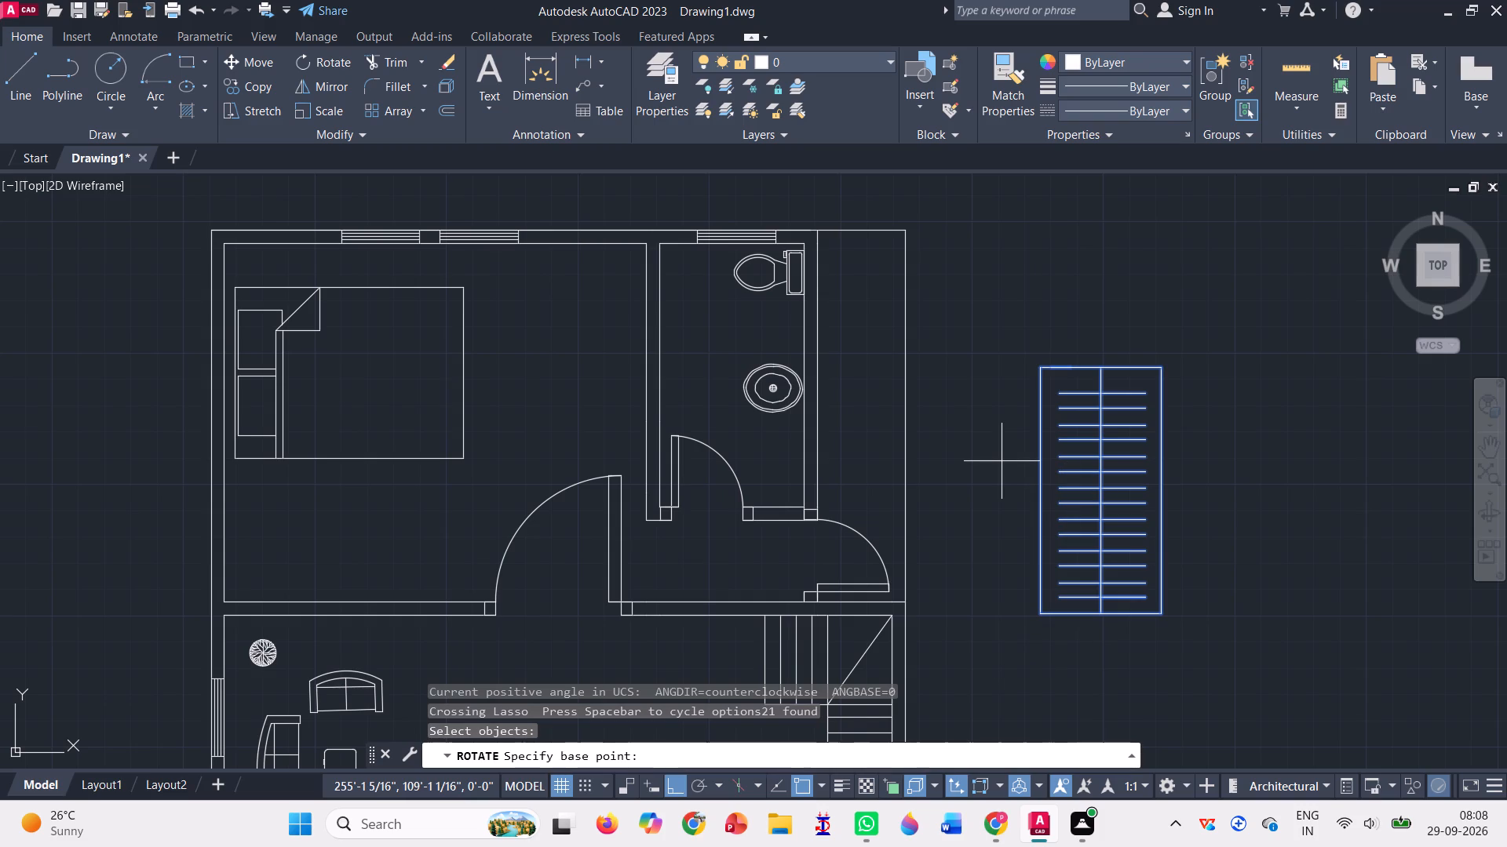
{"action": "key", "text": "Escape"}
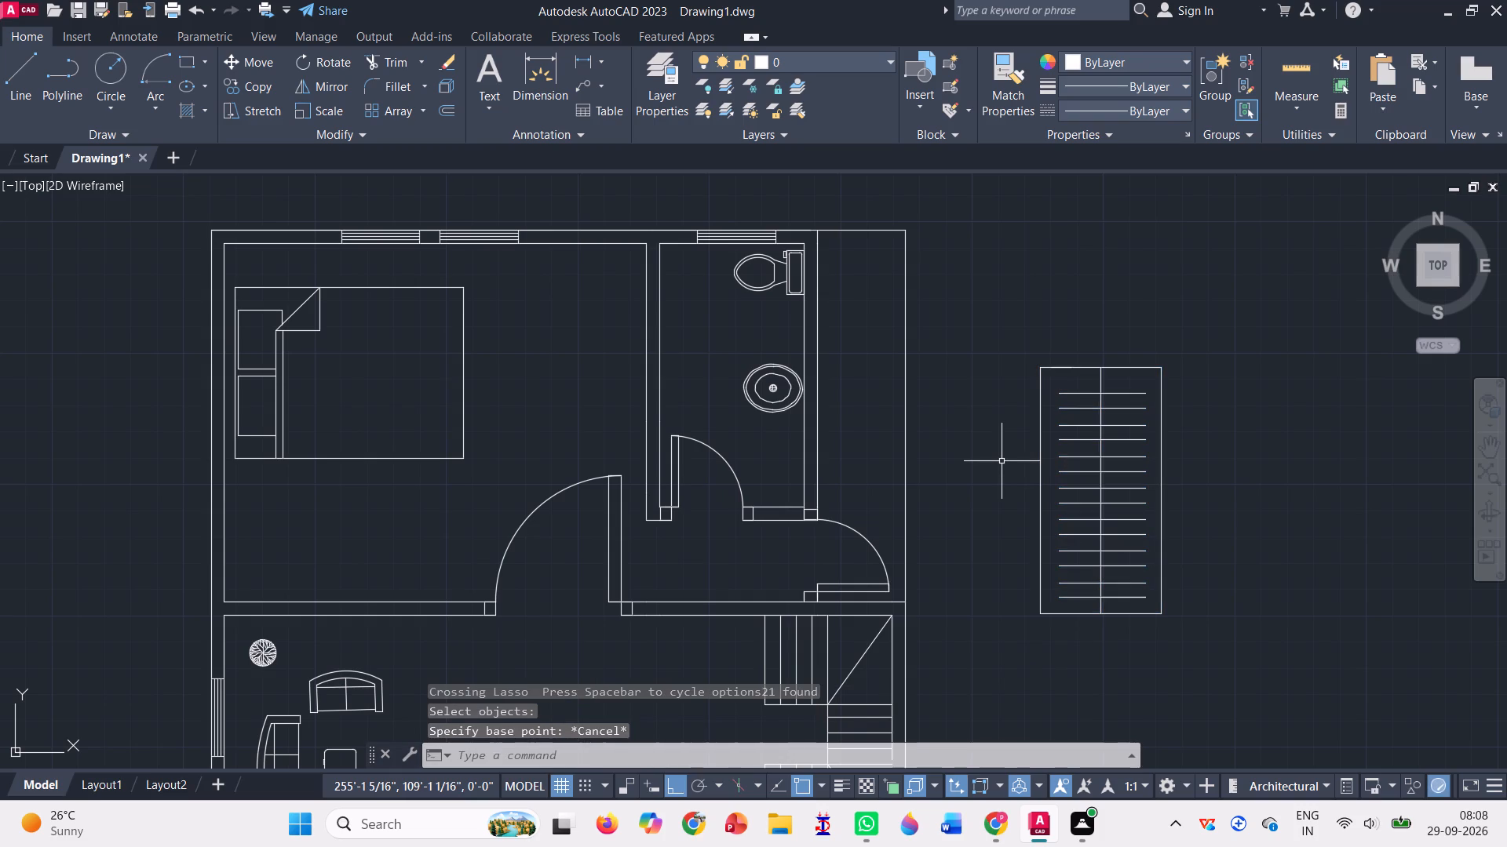
Copy the whole slatted rectangle from its southwest corner into the second plan's south bedroom, against the bathroom wall near the south wall.
{"action": "left_click", "coordinate": [260, 82]}
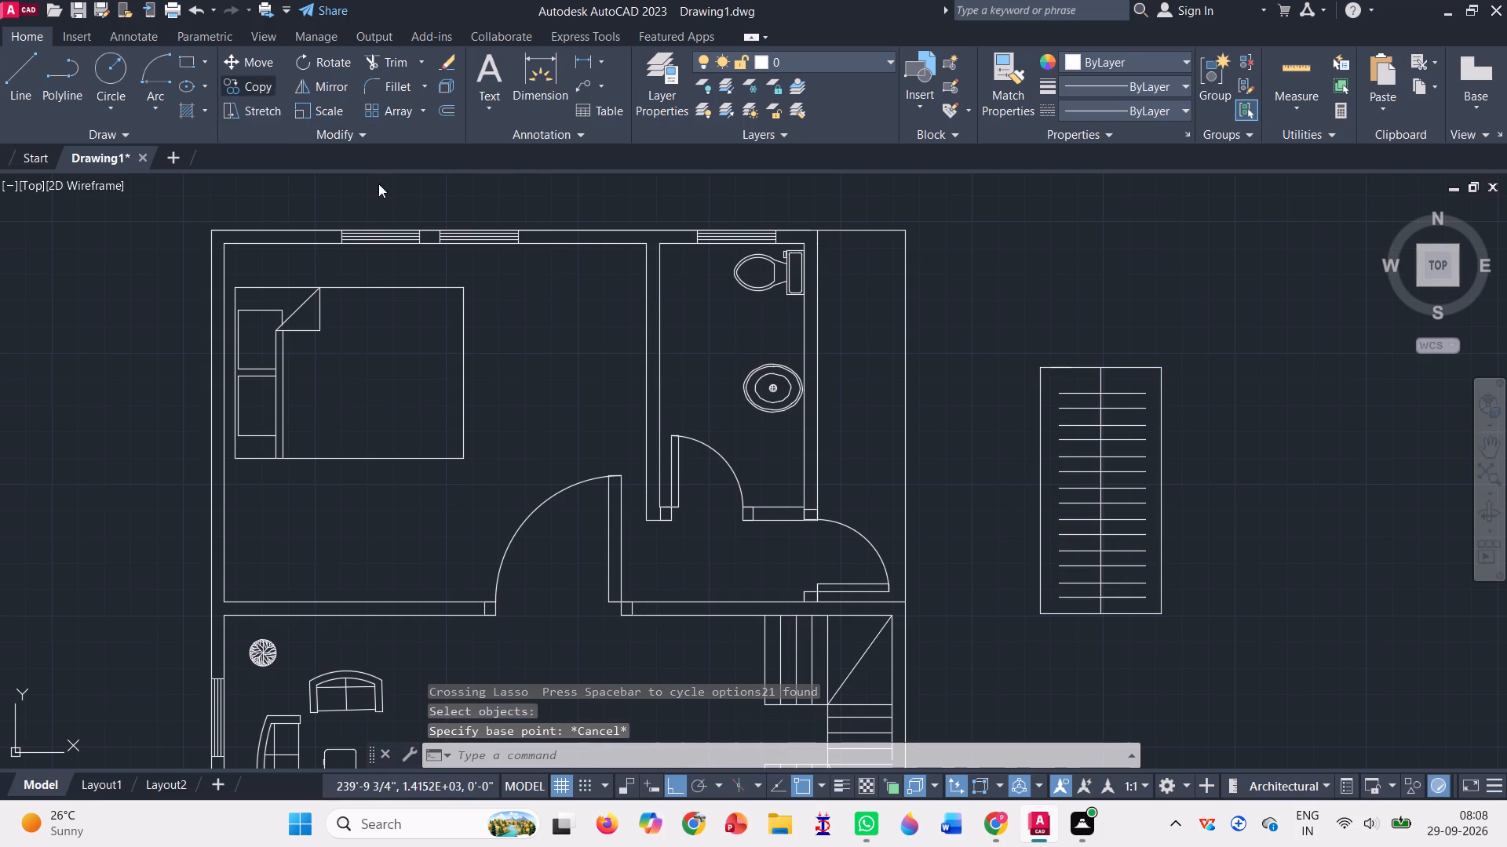
{"action": "left_click_drag", "start_coordinate": [969, 385], "coordinate": [1327, 482]}
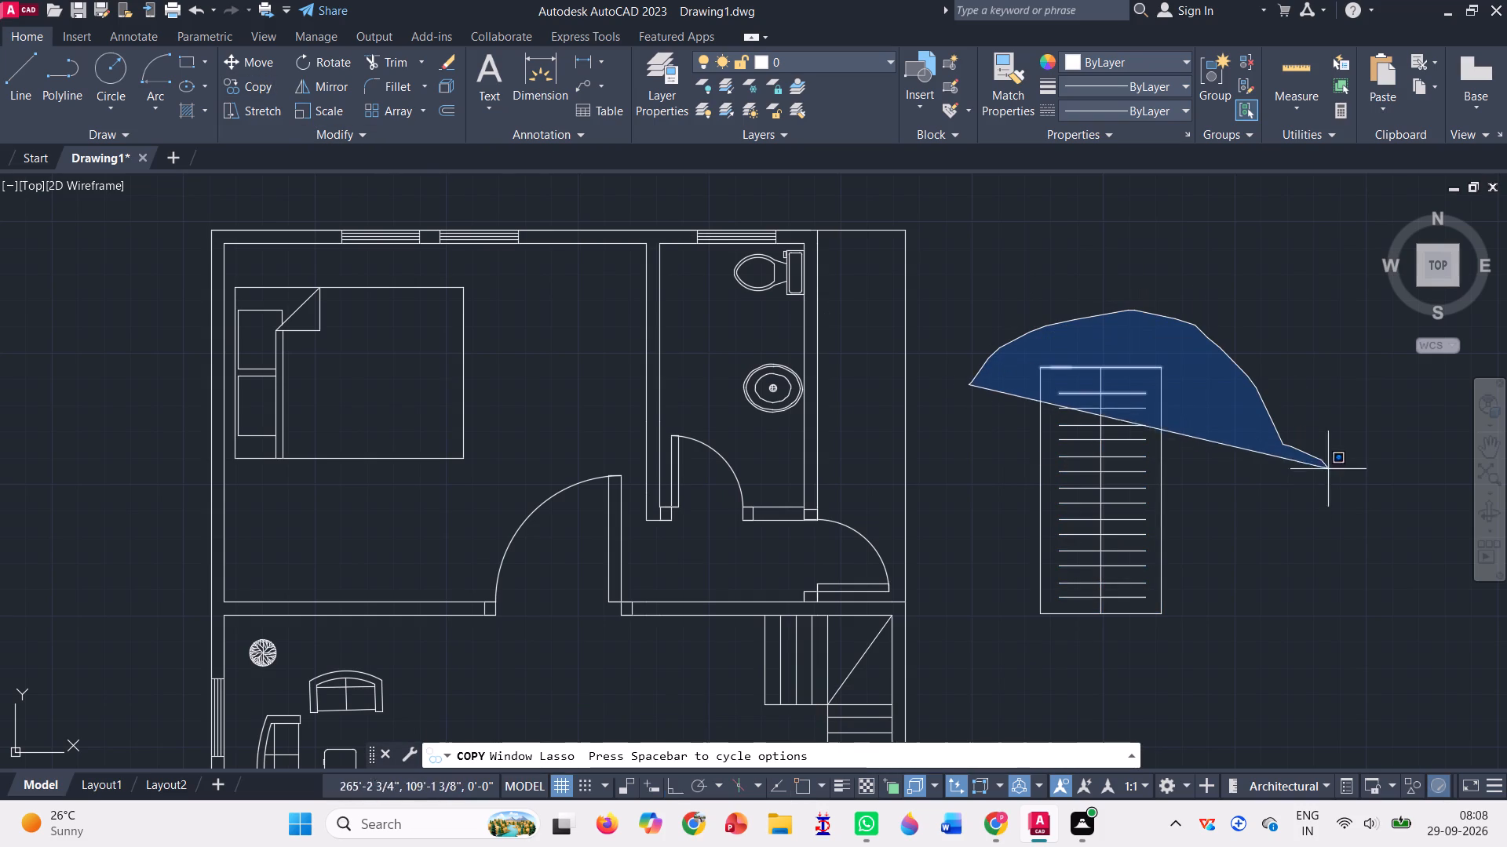
{"action": "left_click_drag", "start_coordinate": [1327, 482], "coordinate": [1013, 661]}
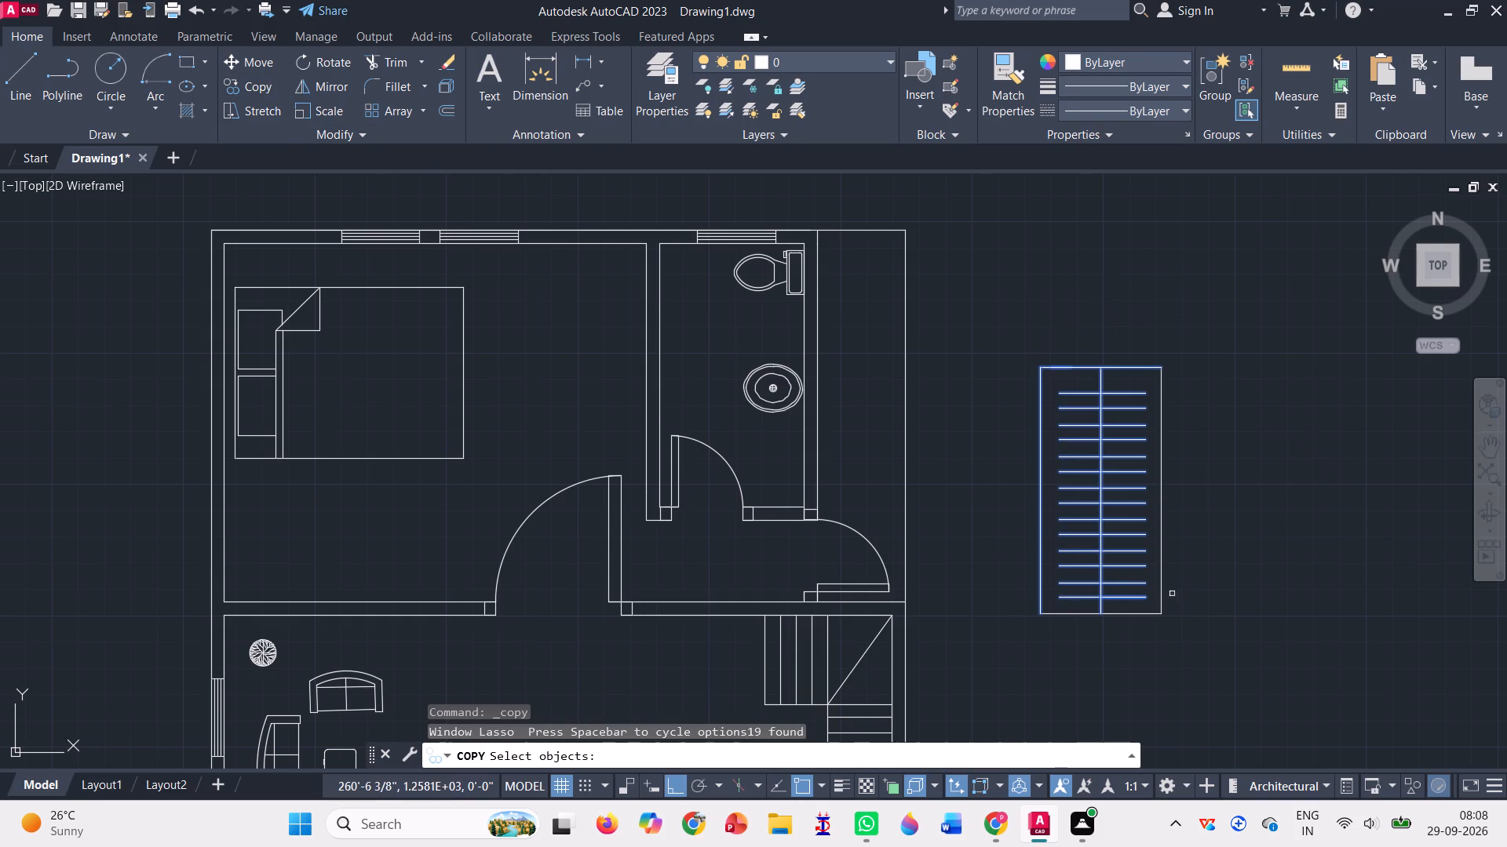
{"action": "left_click", "coordinate": [1161, 583]}
{"action": "left_click", "coordinate": [1127, 618]}
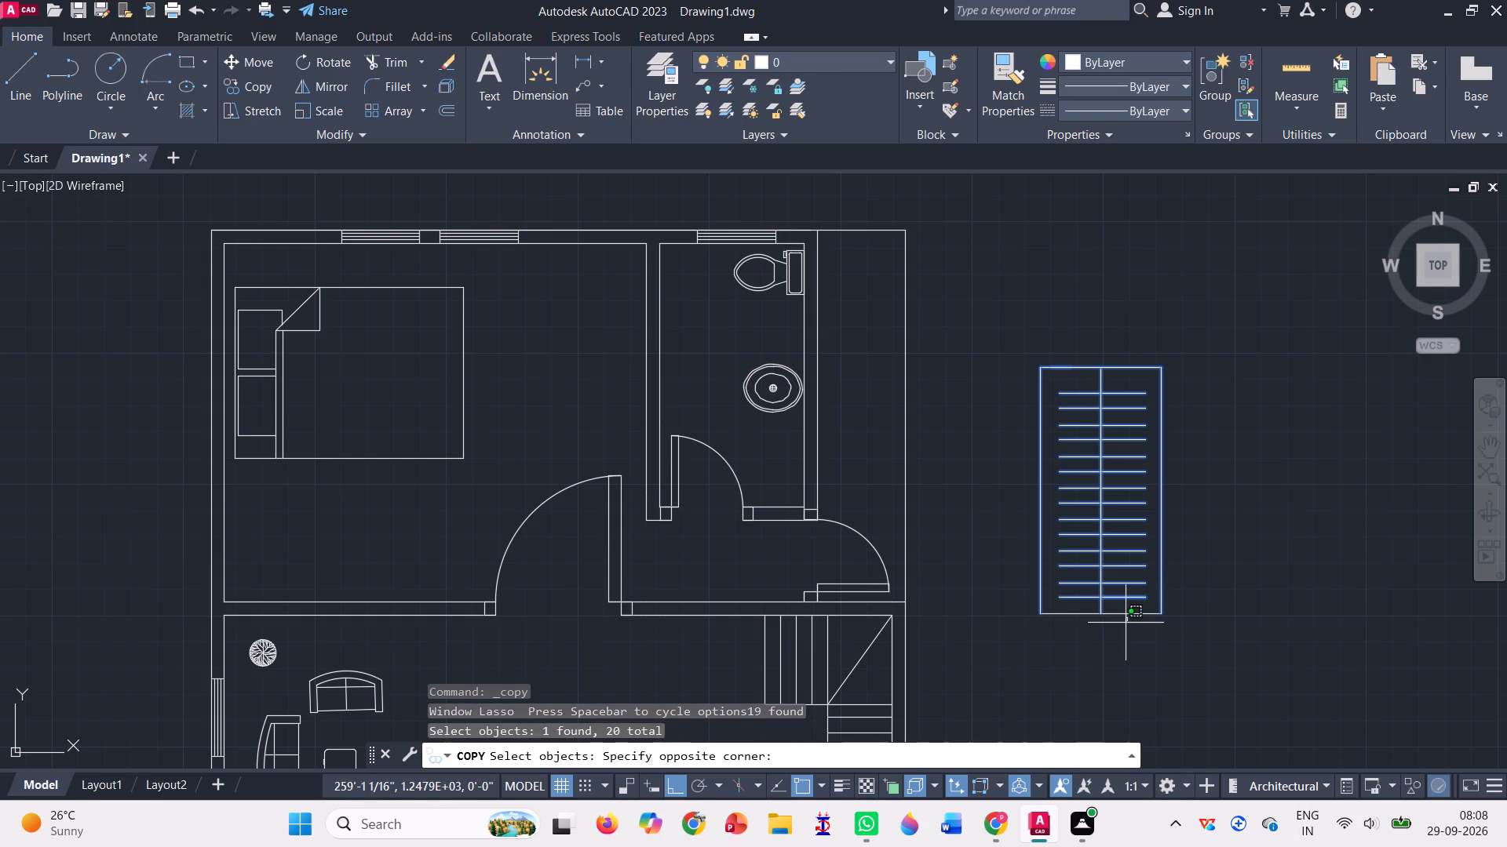
{"action": "left_click", "coordinate": [1100, 605]}
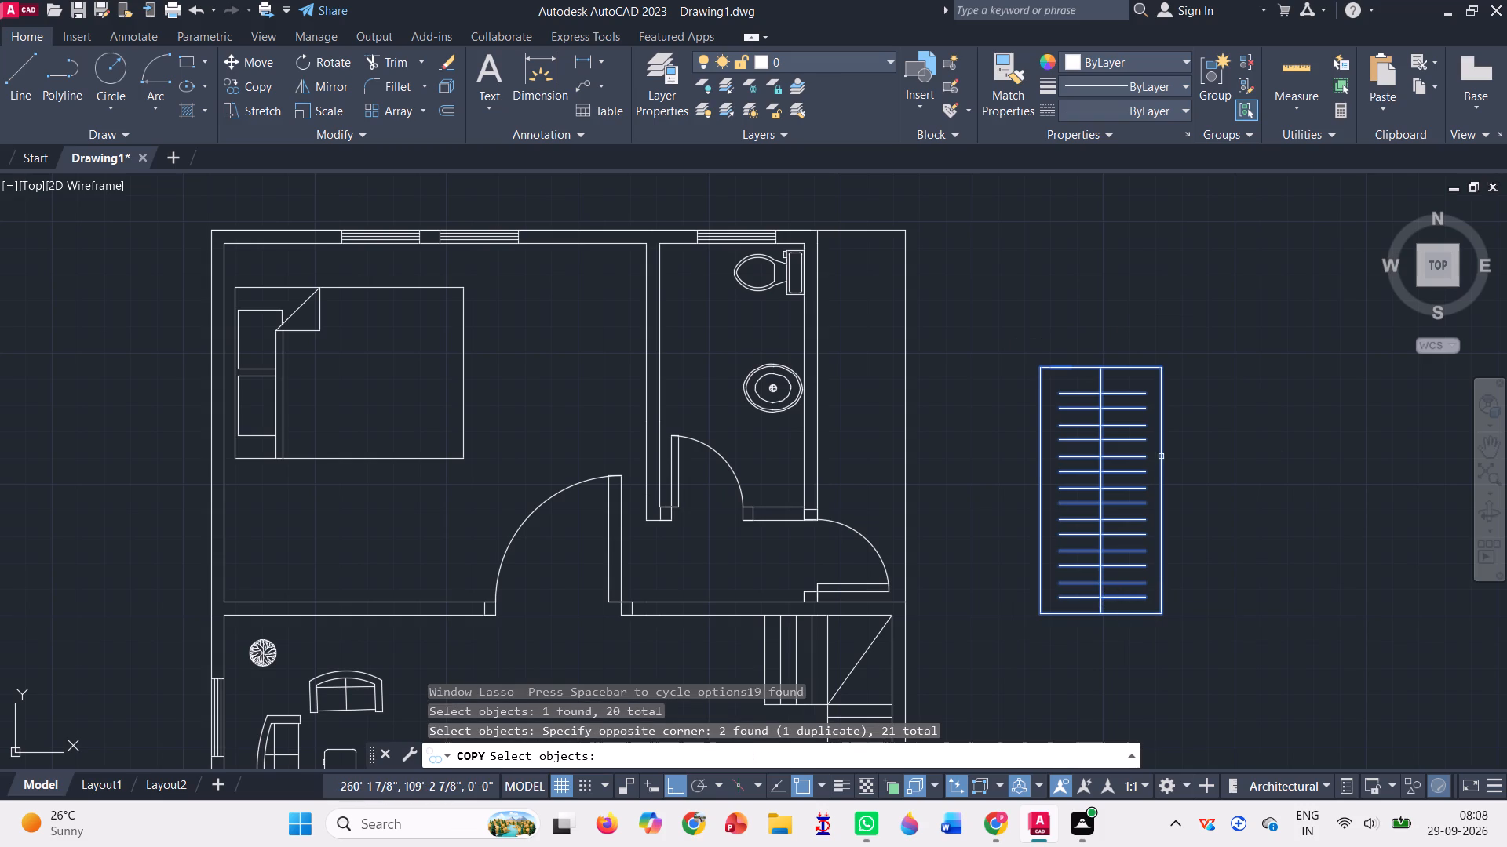
{"action": "key", "text": "Return"}
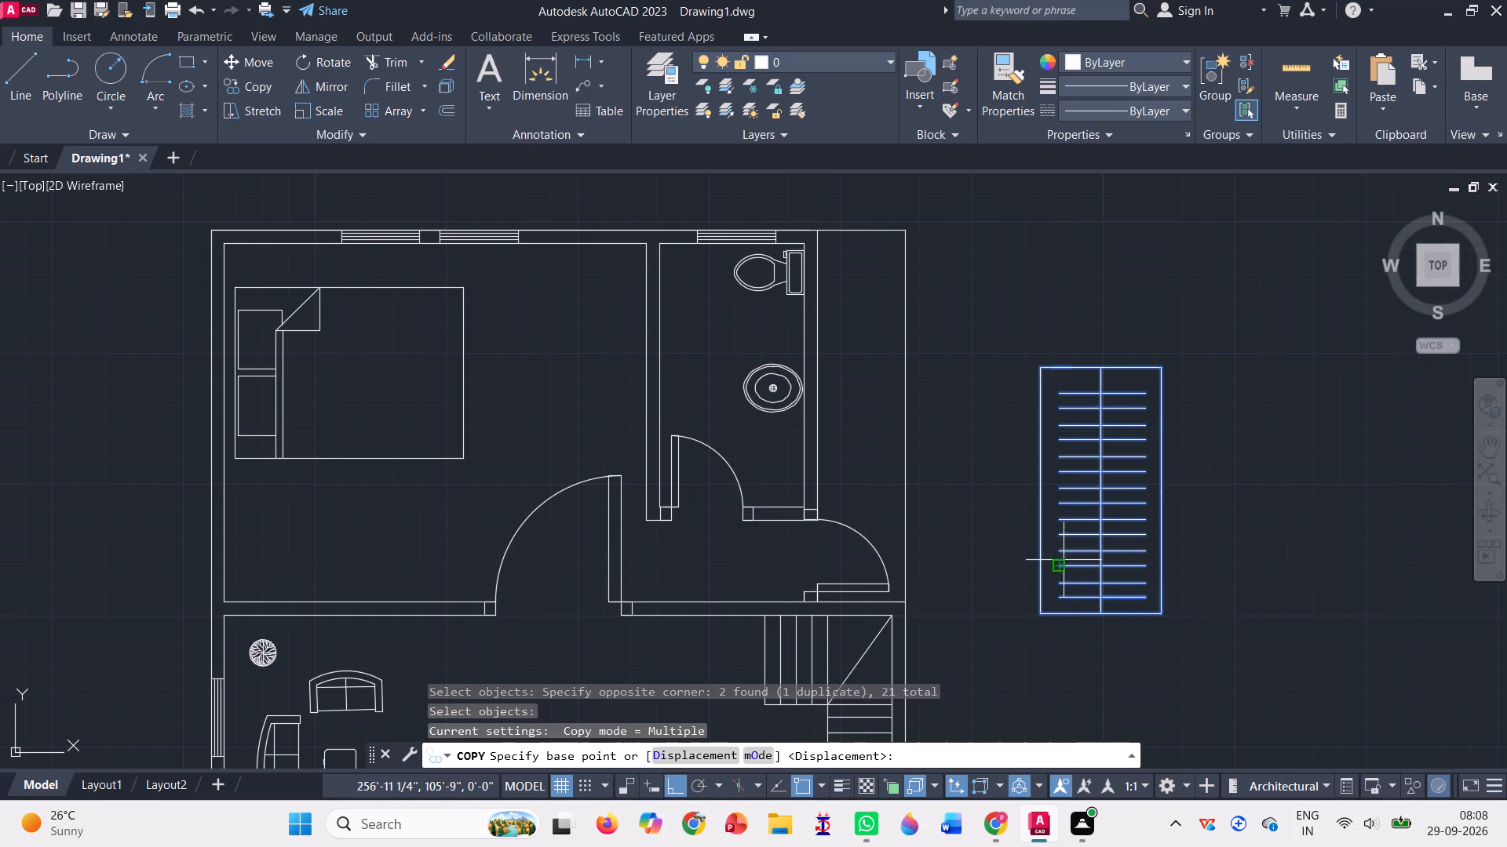
{"action": "left_click", "coordinate": [1039, 613]}
{"action": "scroll", "coordinate": [1049, 598], "scroll_direction": "down", "scroll_amount": 5}
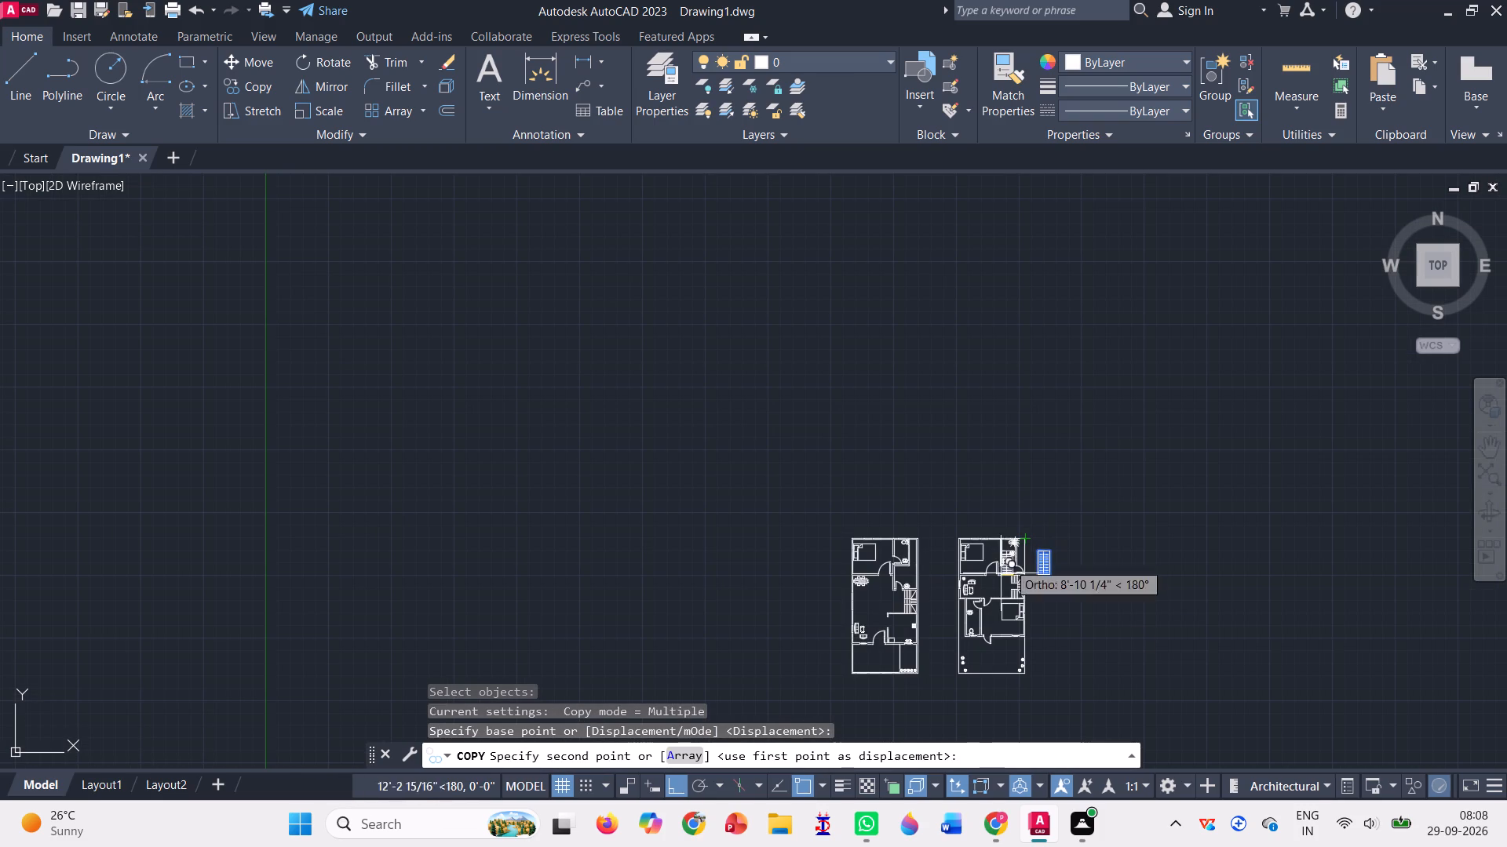
{"action": "scroll", "coordinate": [987, 697], "scroll_direction": "up", "scroll_amount": 2}
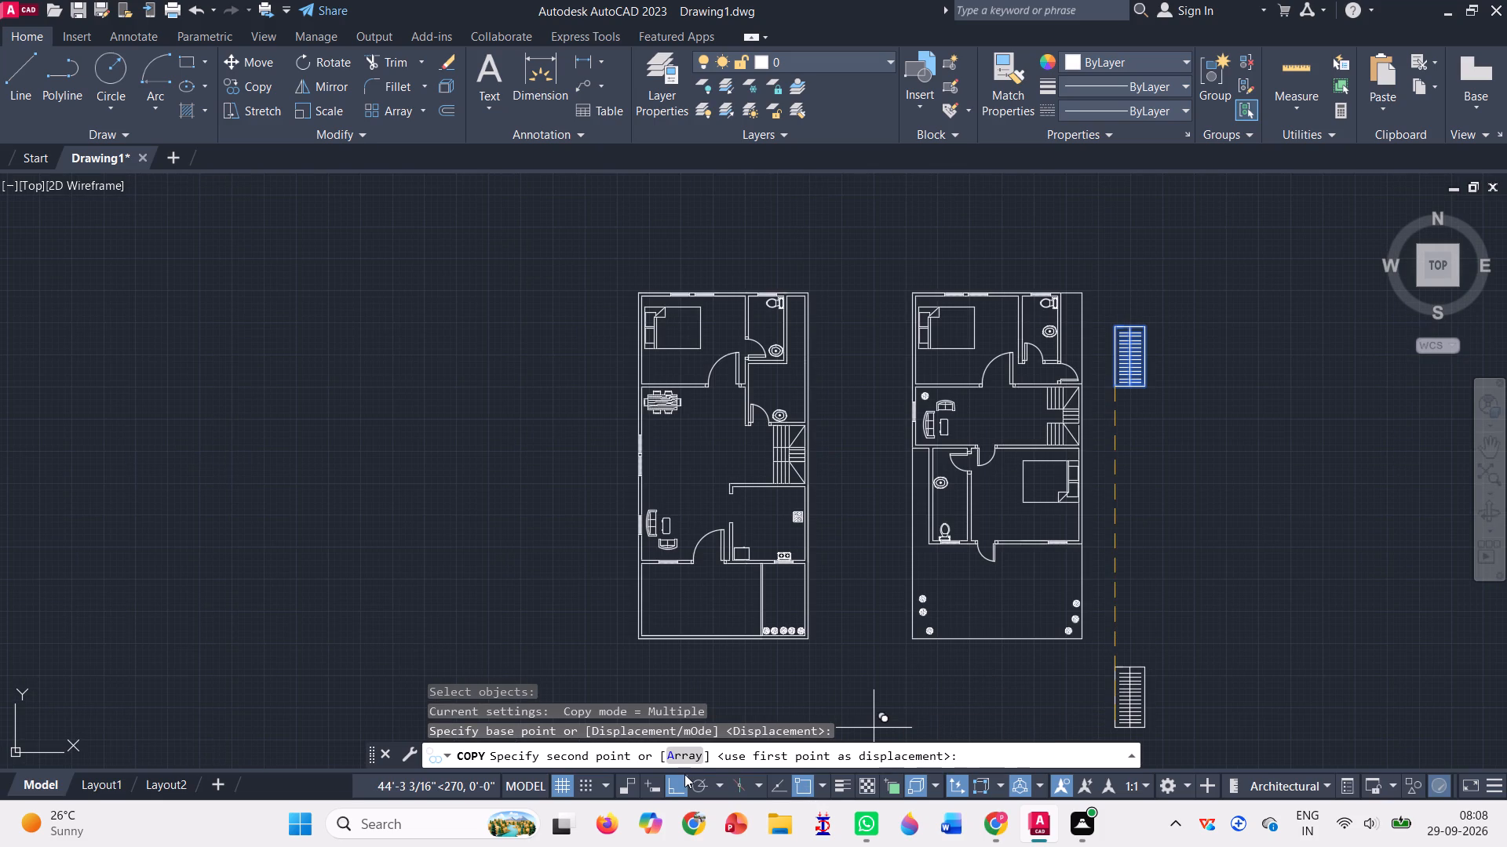
{"action": "left_click", "coordinate": [670, 787]}
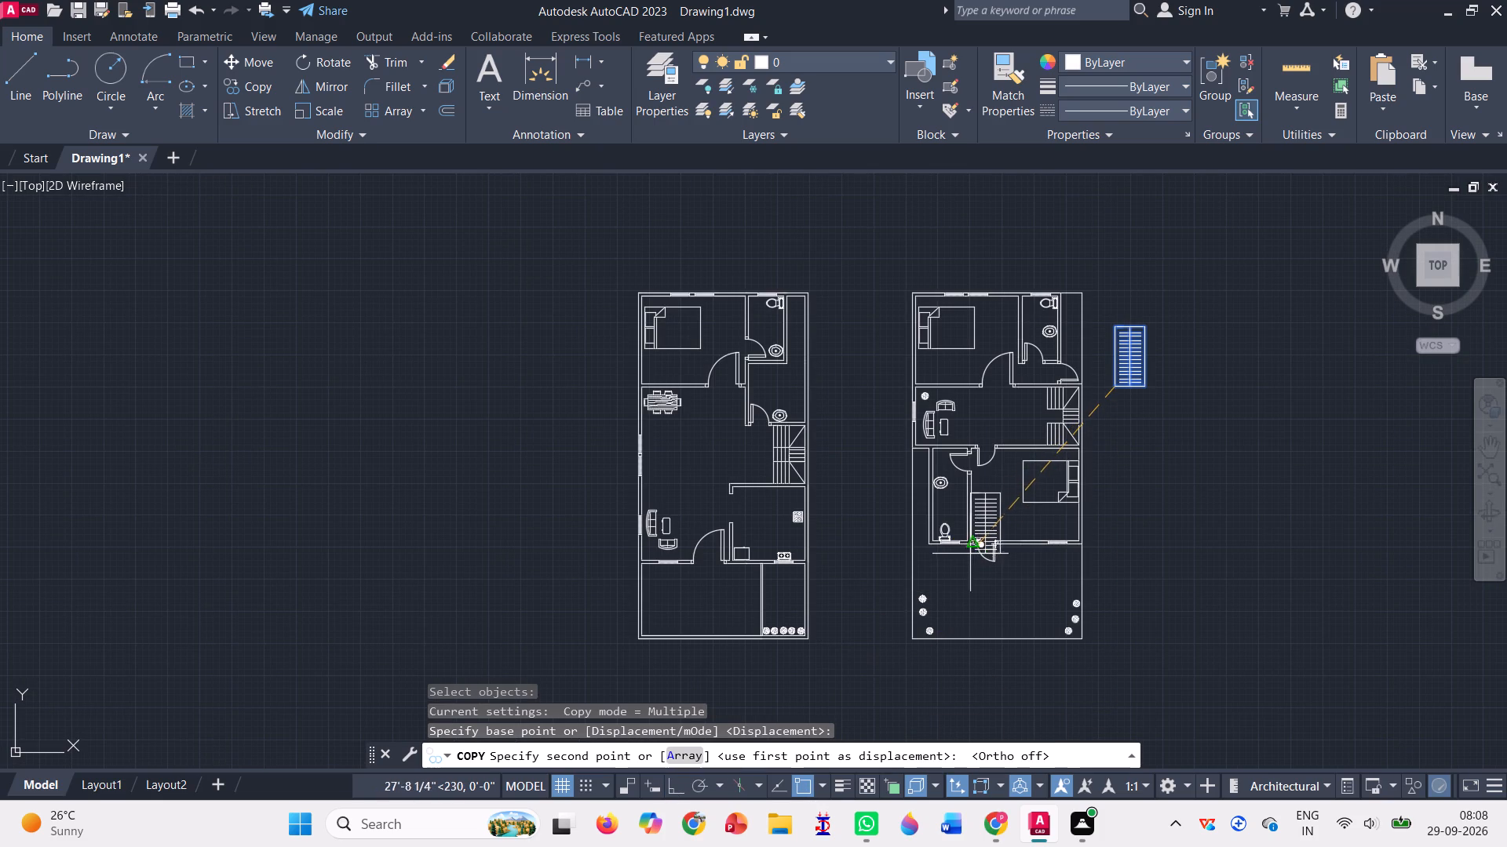
{"action": "scroll", "coordinate": [972, 551], "scroll_direction": "up", "scroll_amount": 5}
{"action": "scroll", "coordinate": [978, 434], "scroll_direction": "down", "scroll_amount": 1}
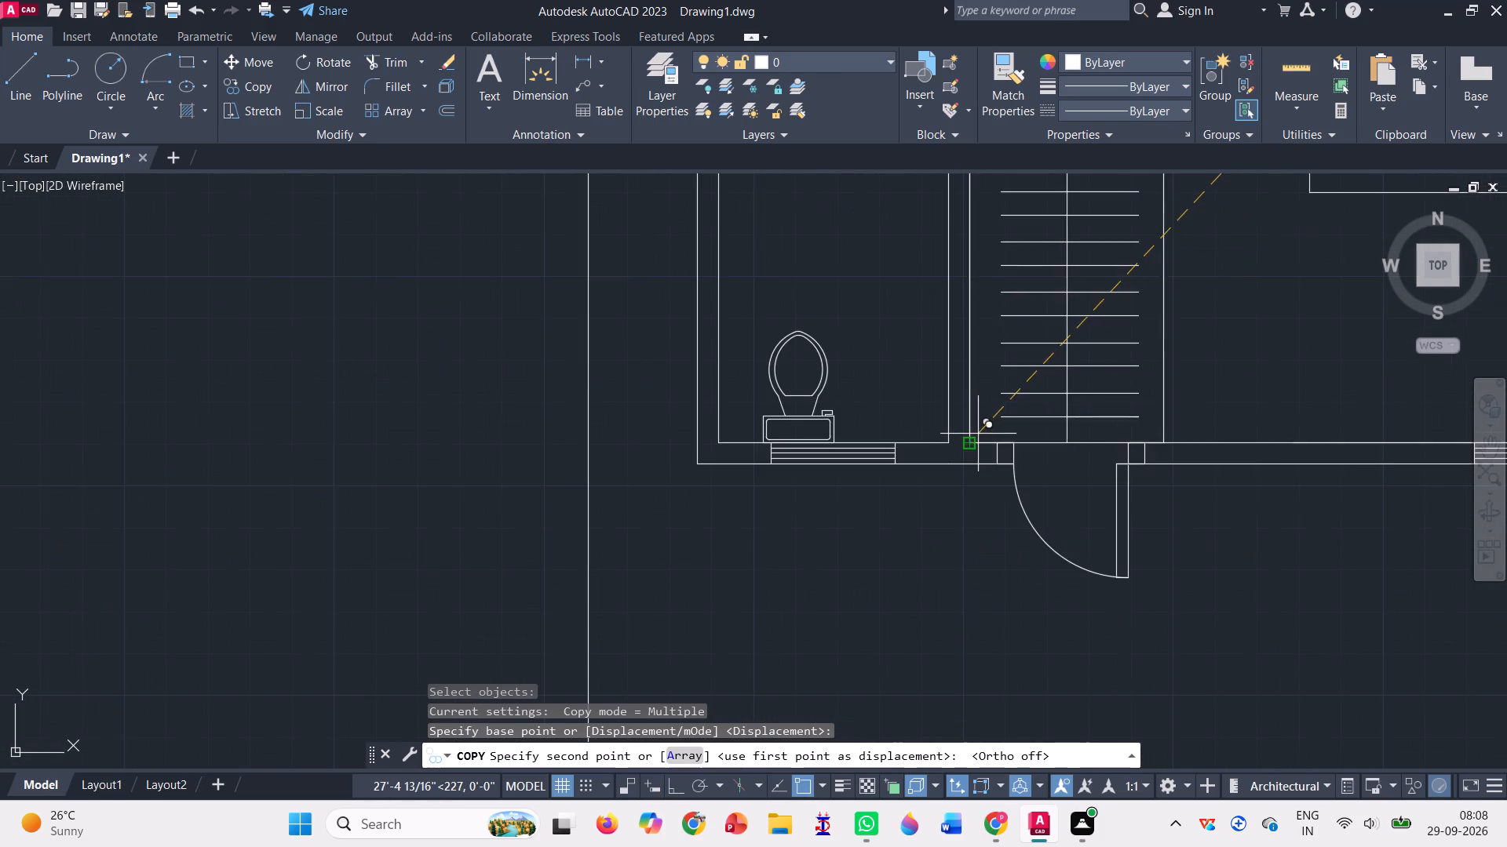
{"action": "scroll", "coordinate": [978, 434], "scroll_direction": "down", "scroll_amount": 3}
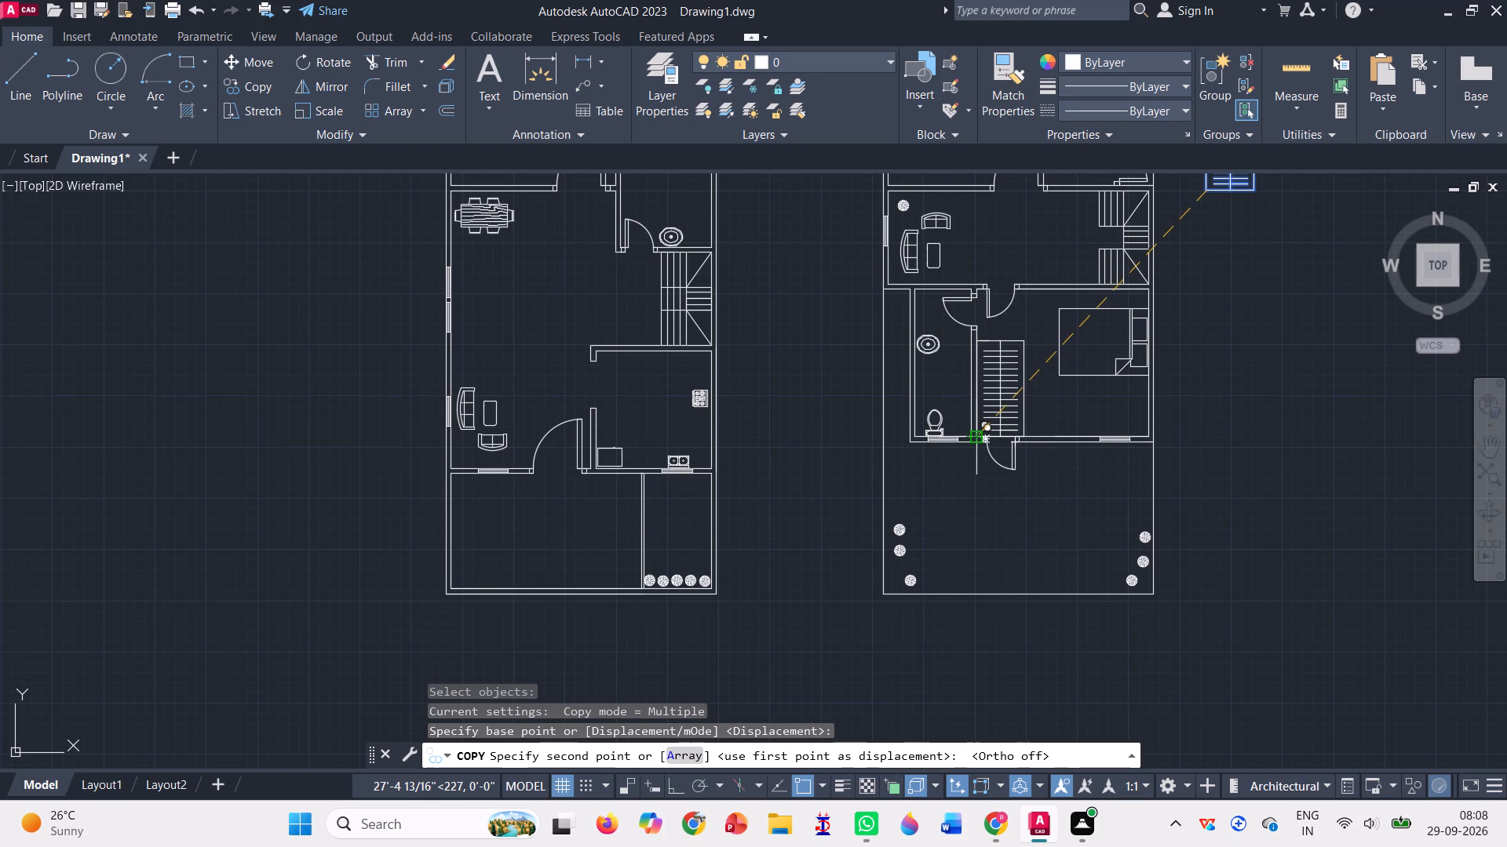
{"action": "scroll", "coordinate": [976, 433], "scroll_direction": "up", "scroll_amount": 4}
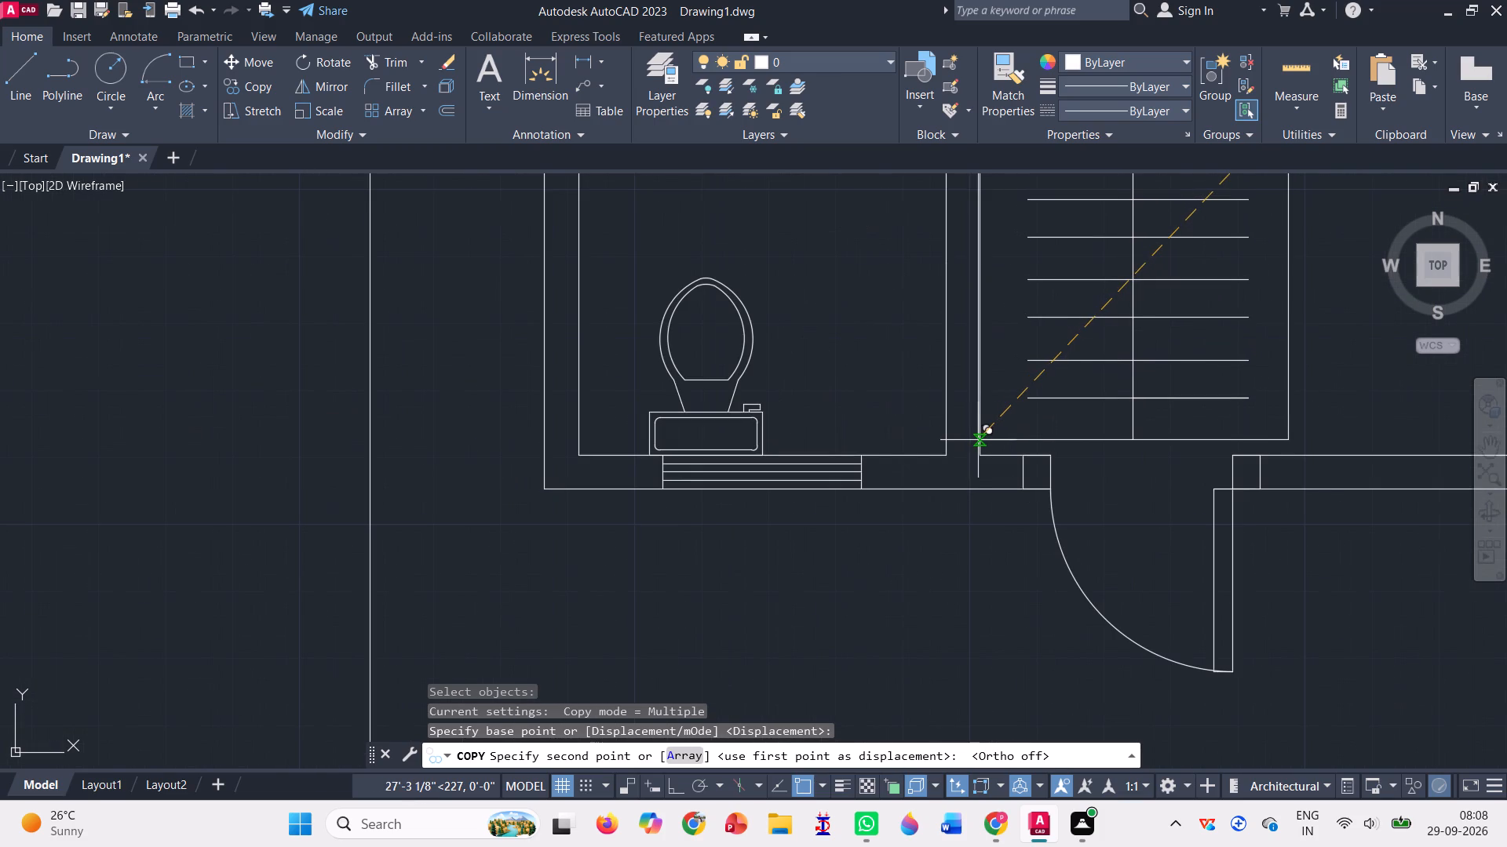
{"action": "left_click", "coordinate": [979, 441]}
Place another copy of the slatted rectangle in the first plan's north bedroom, between the bed and the bathroom wall, and finish copying.
{"action": "scroll", "coordinate": [884, 504], "scroll_direction": "down", "scroll_amount": 5}
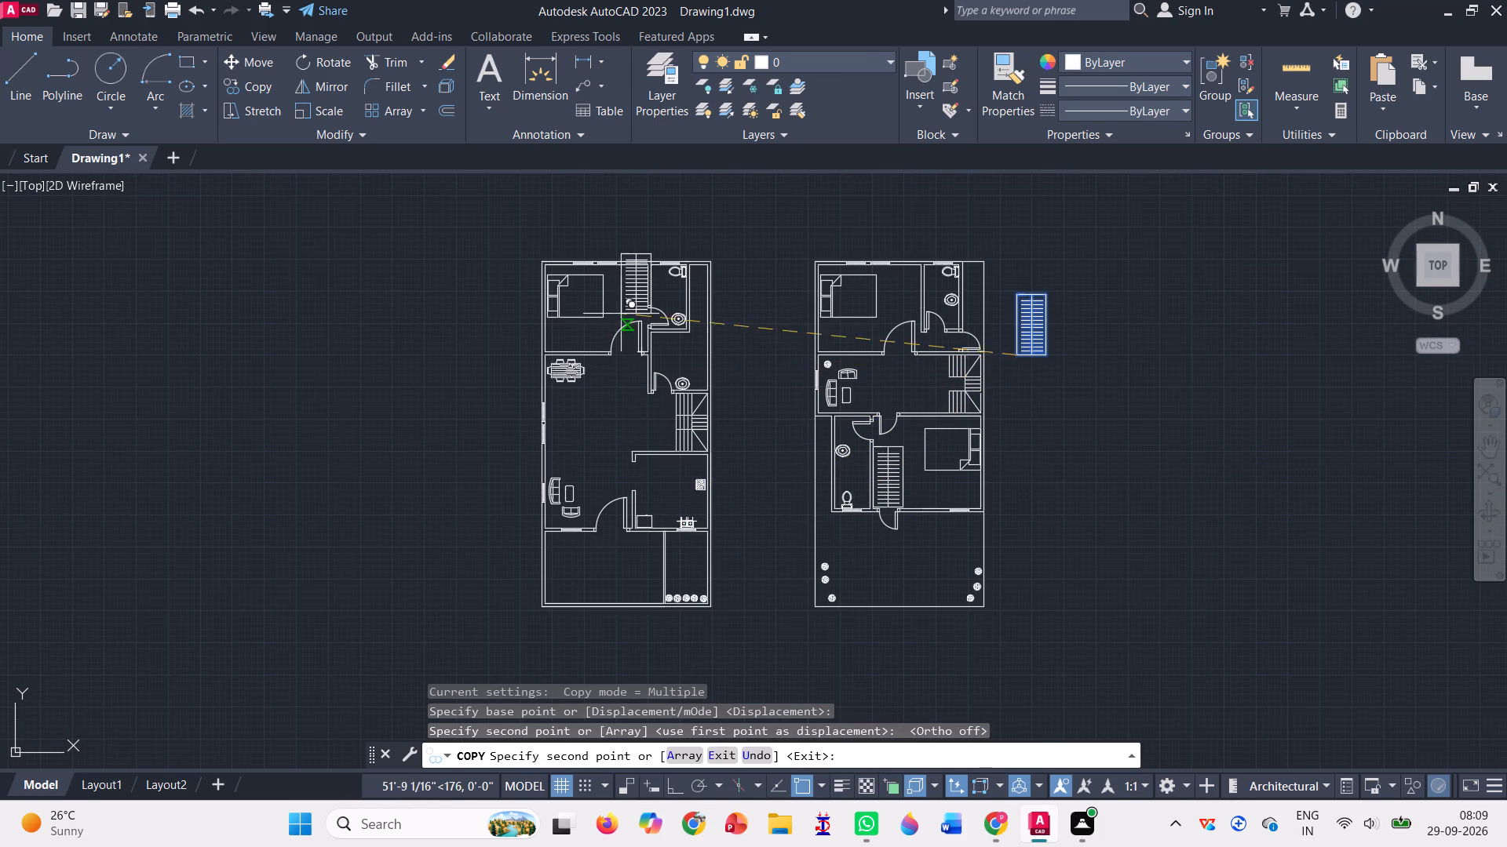
{"action": "scroll", "coordinate": [621, 314], "scroll_direction": "up", "scroll_amount": 4}
{"action": "scroll", "coordinate": [621, 340], "scroll_direction": "down", "scroll_amount": 2}
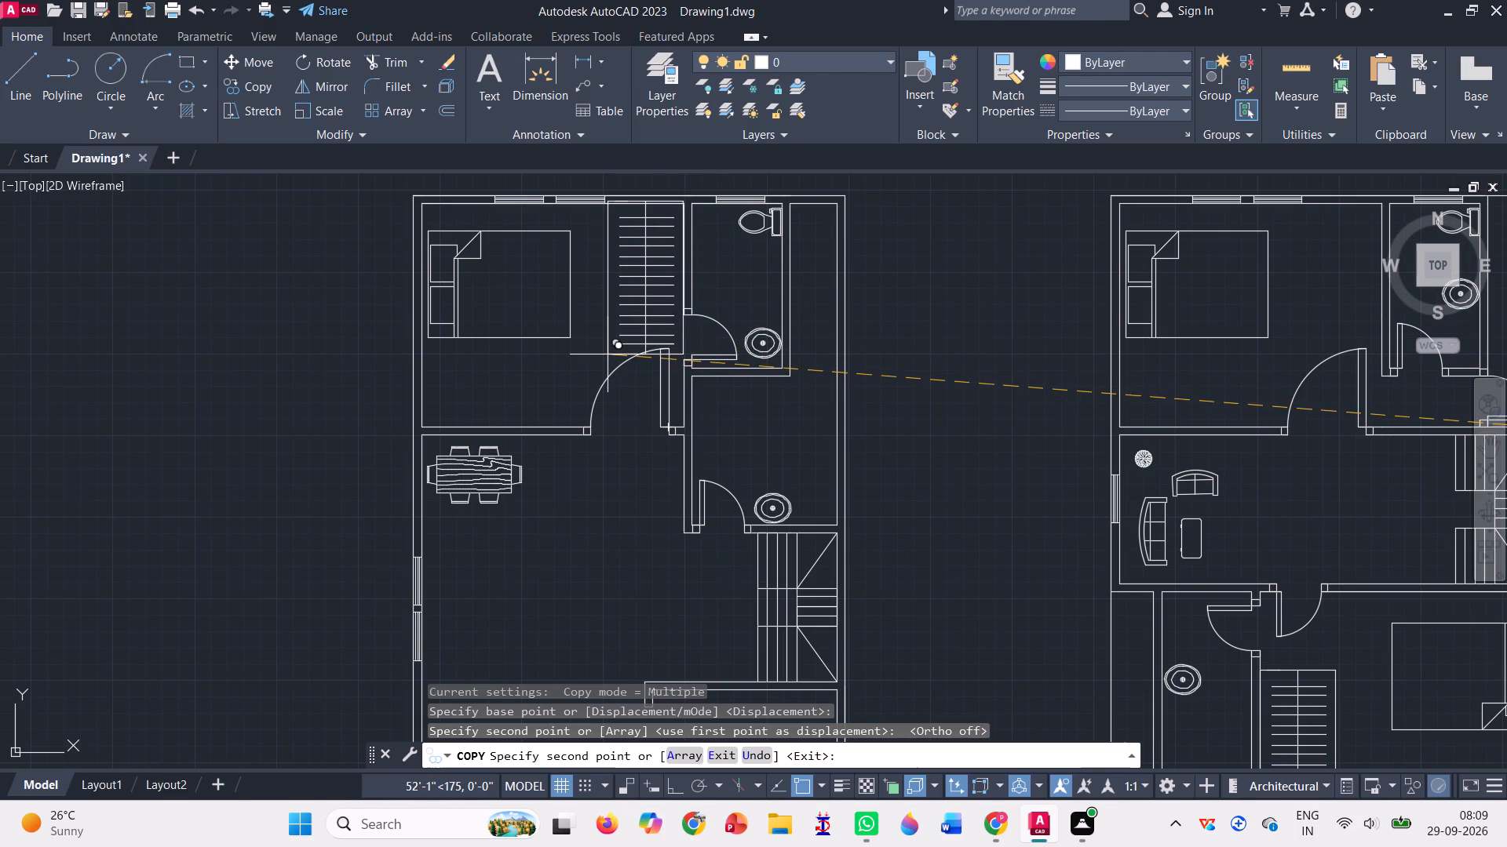
{"action": "left_click", "coordinate": [606, 357]}
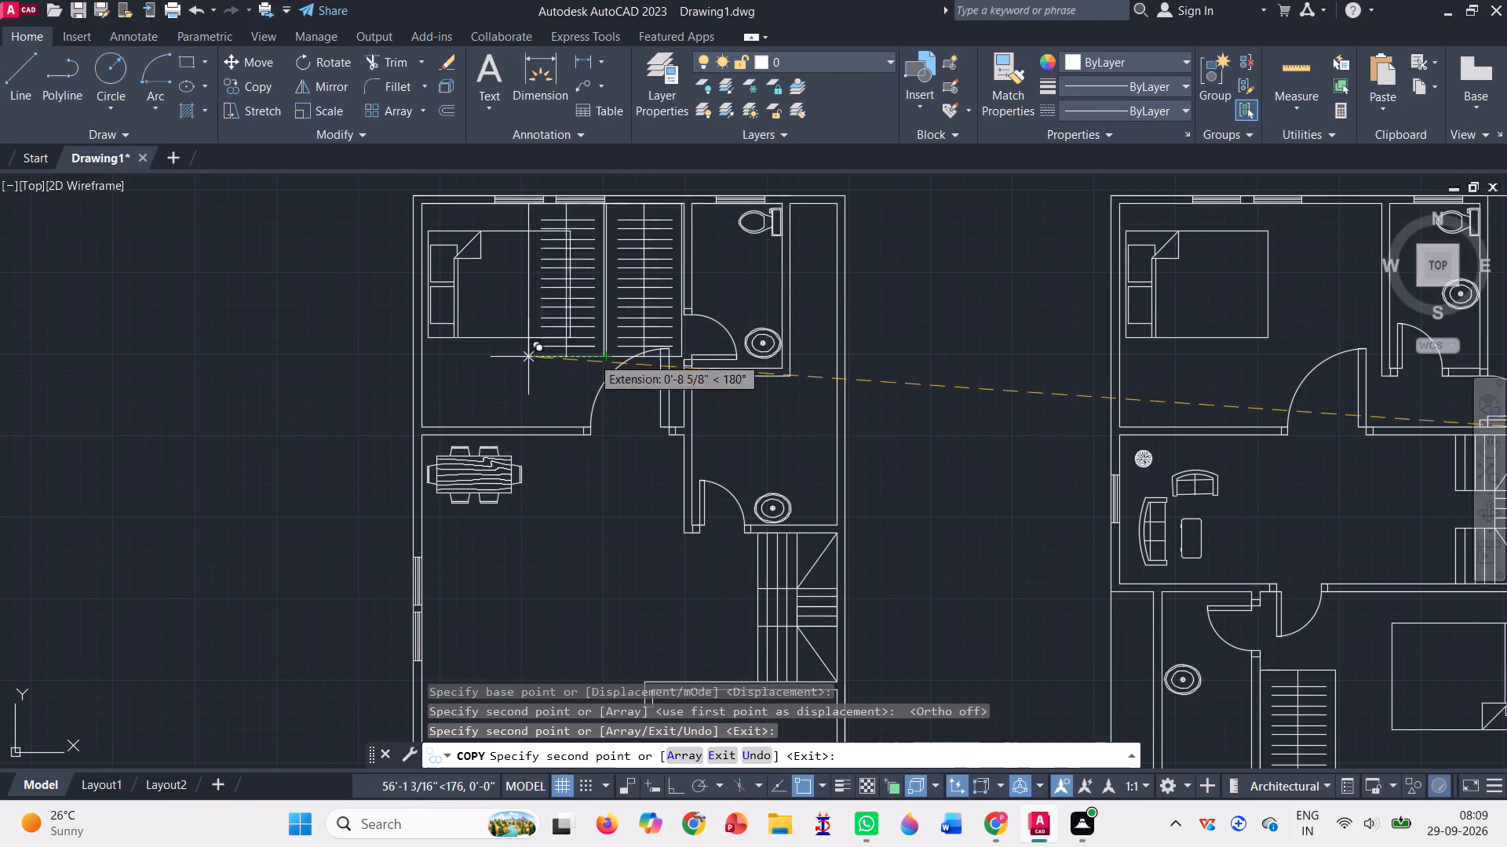
{"action": "key", "text": "Return"}
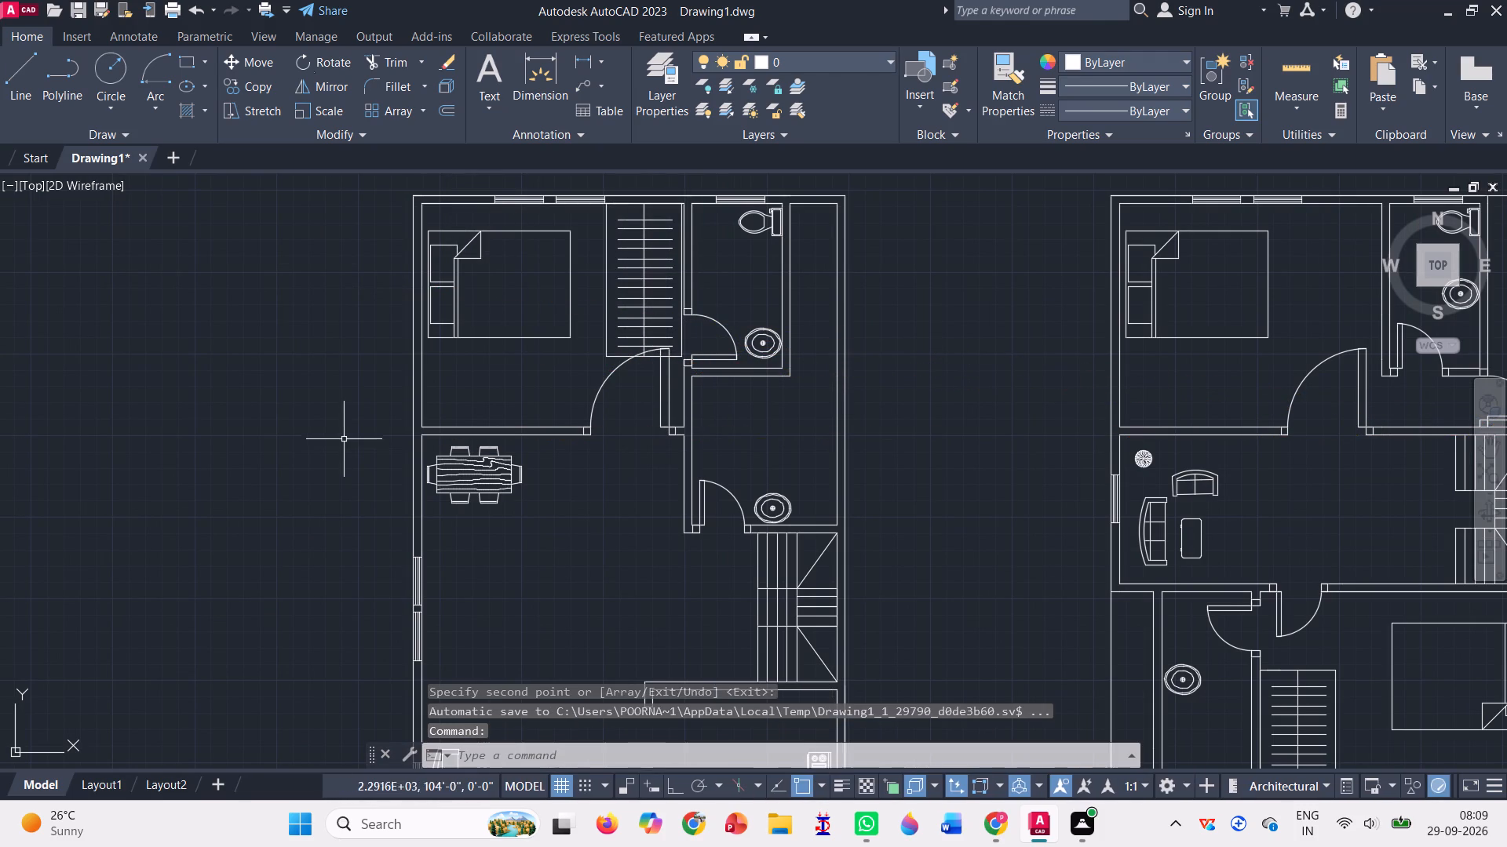
Scale the slatted rectangle in the first plan's north bedroom down to roughly 60 percent about its northeast corner.
{"action": "left_click", "coordinate": [312, 102]}
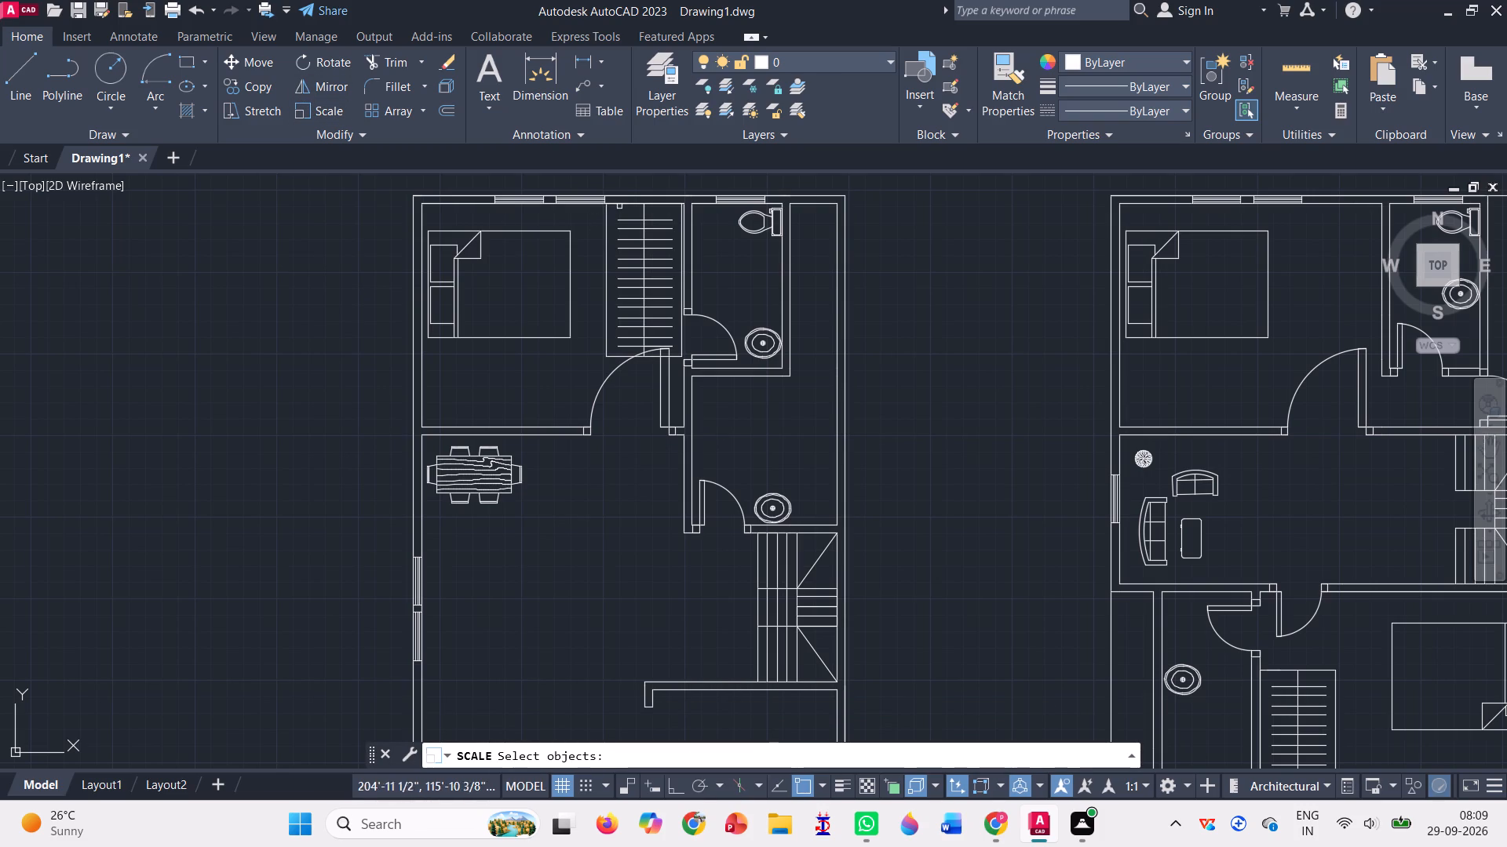
{"action": "left_click", "coordinate": [624, 202]}
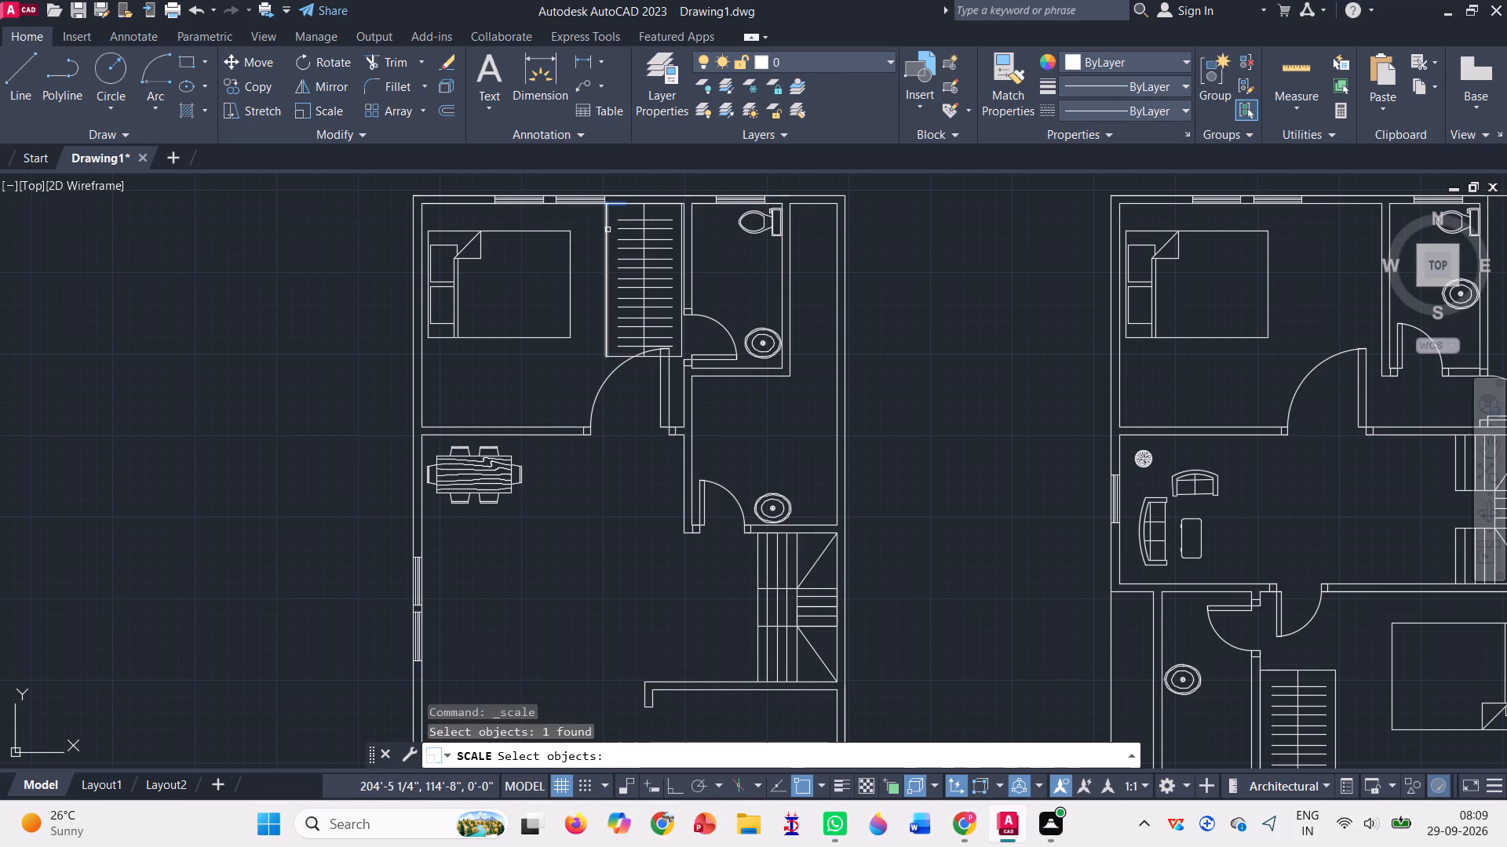
{"action": "left_click", "coordinate": [608, 230]}
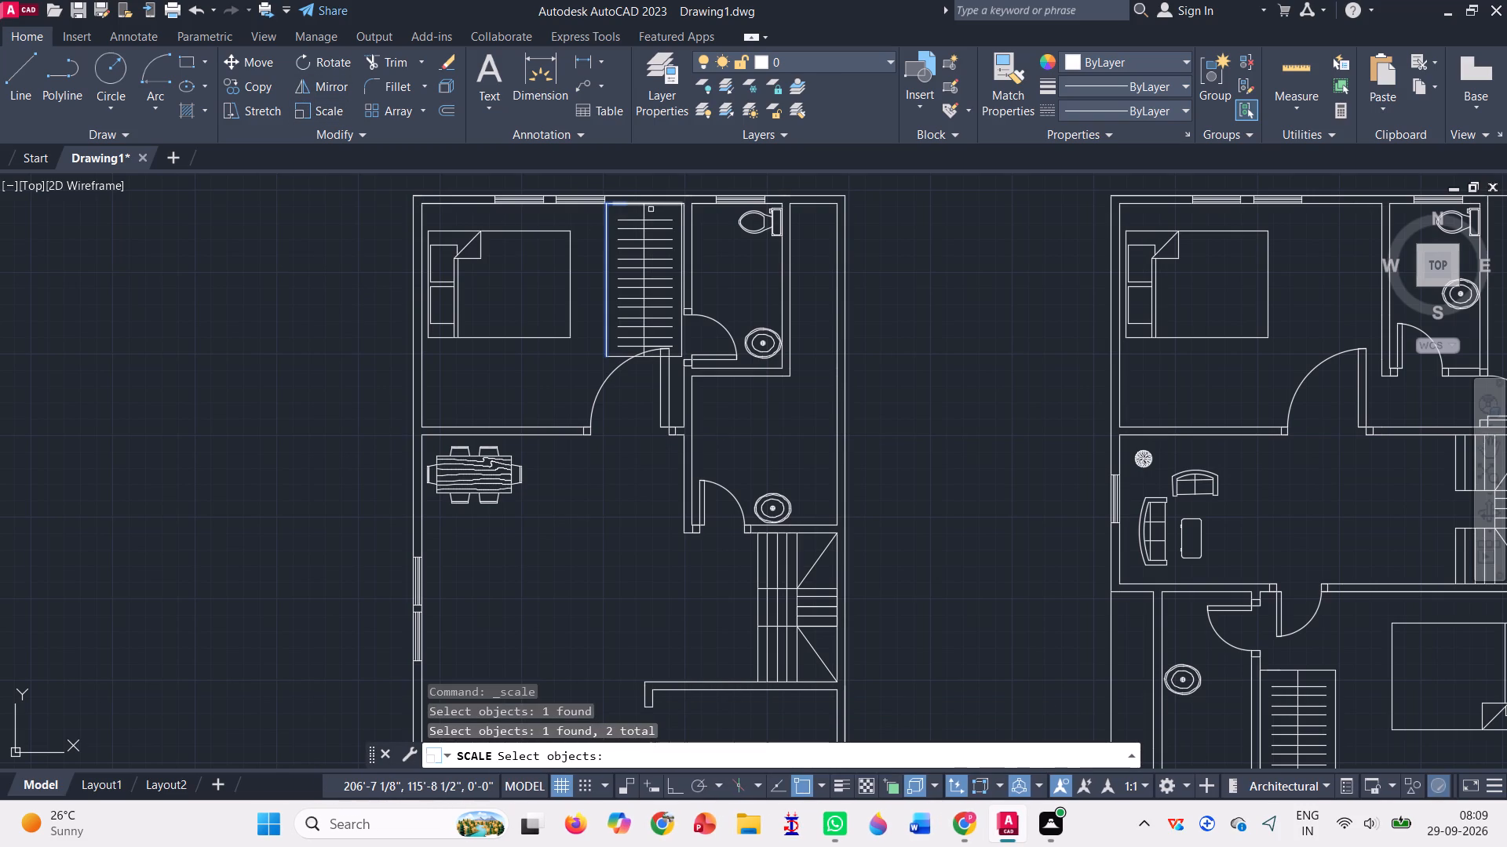
{"action": "left_click", "coordinate": [658, 205]}
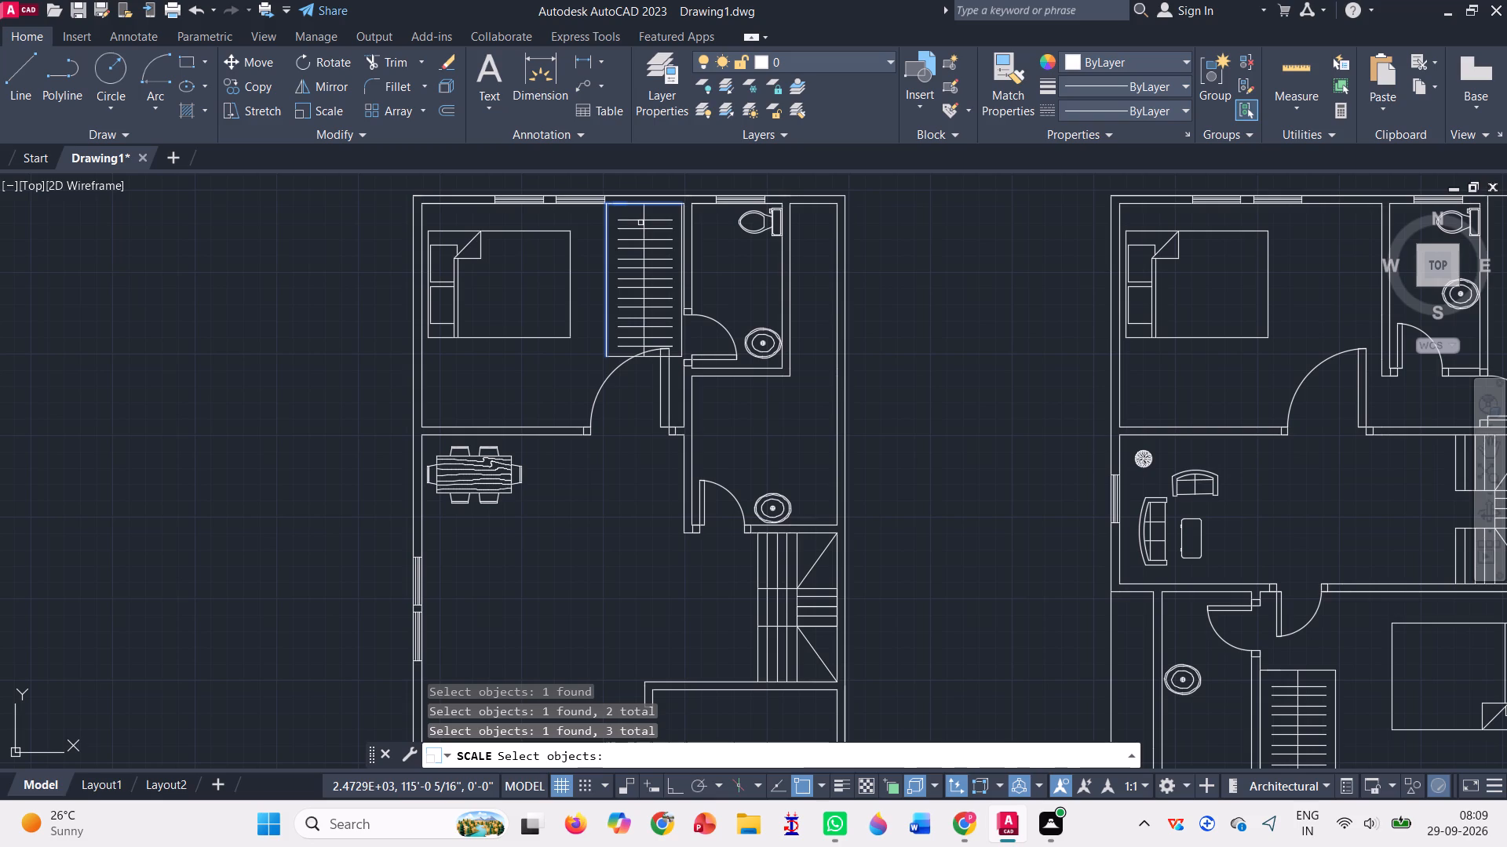
{"action": "left_click_drag", "start_coordinate": [624, 209], "coordinate": [677, 264]}
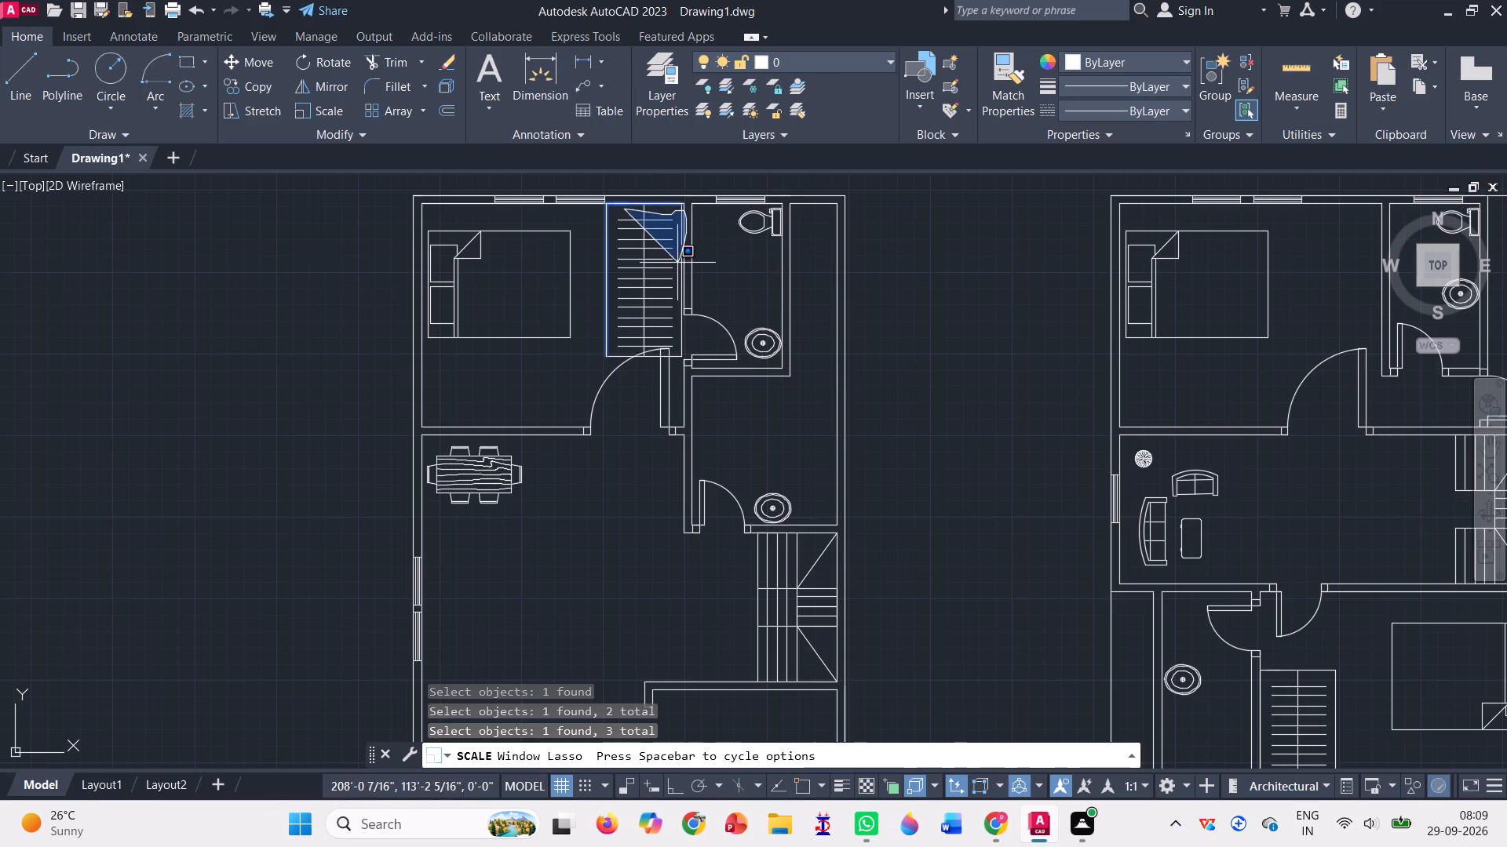
{"action": "left_click_drag", "start_coordinate": [677, 264], "coordinate": [604, 361]}
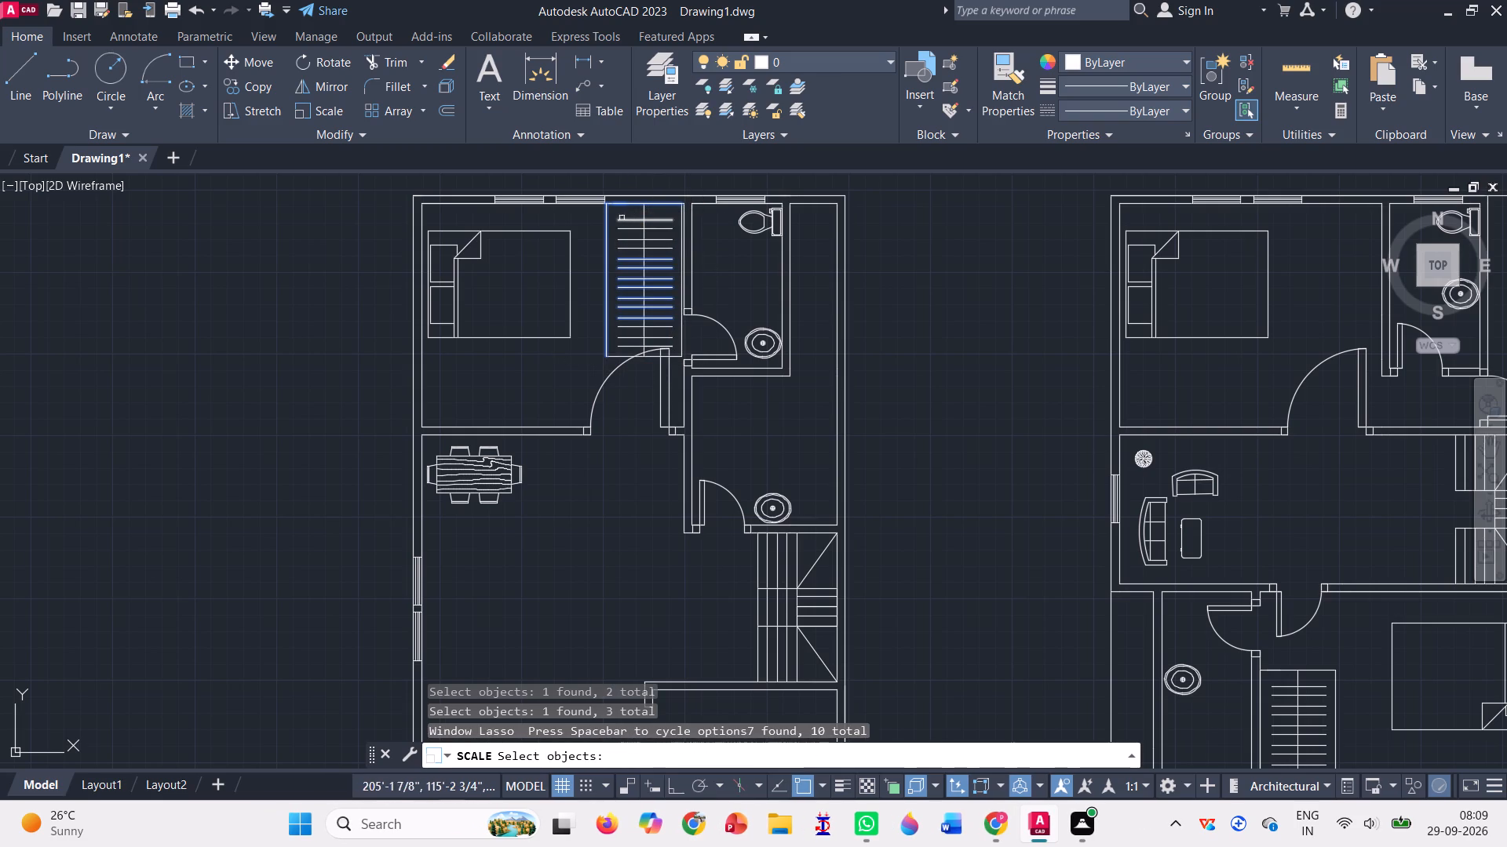
{"action": "left_click_drag", "start_coordinate": [616, 212], "coordinate": [680, 254]}
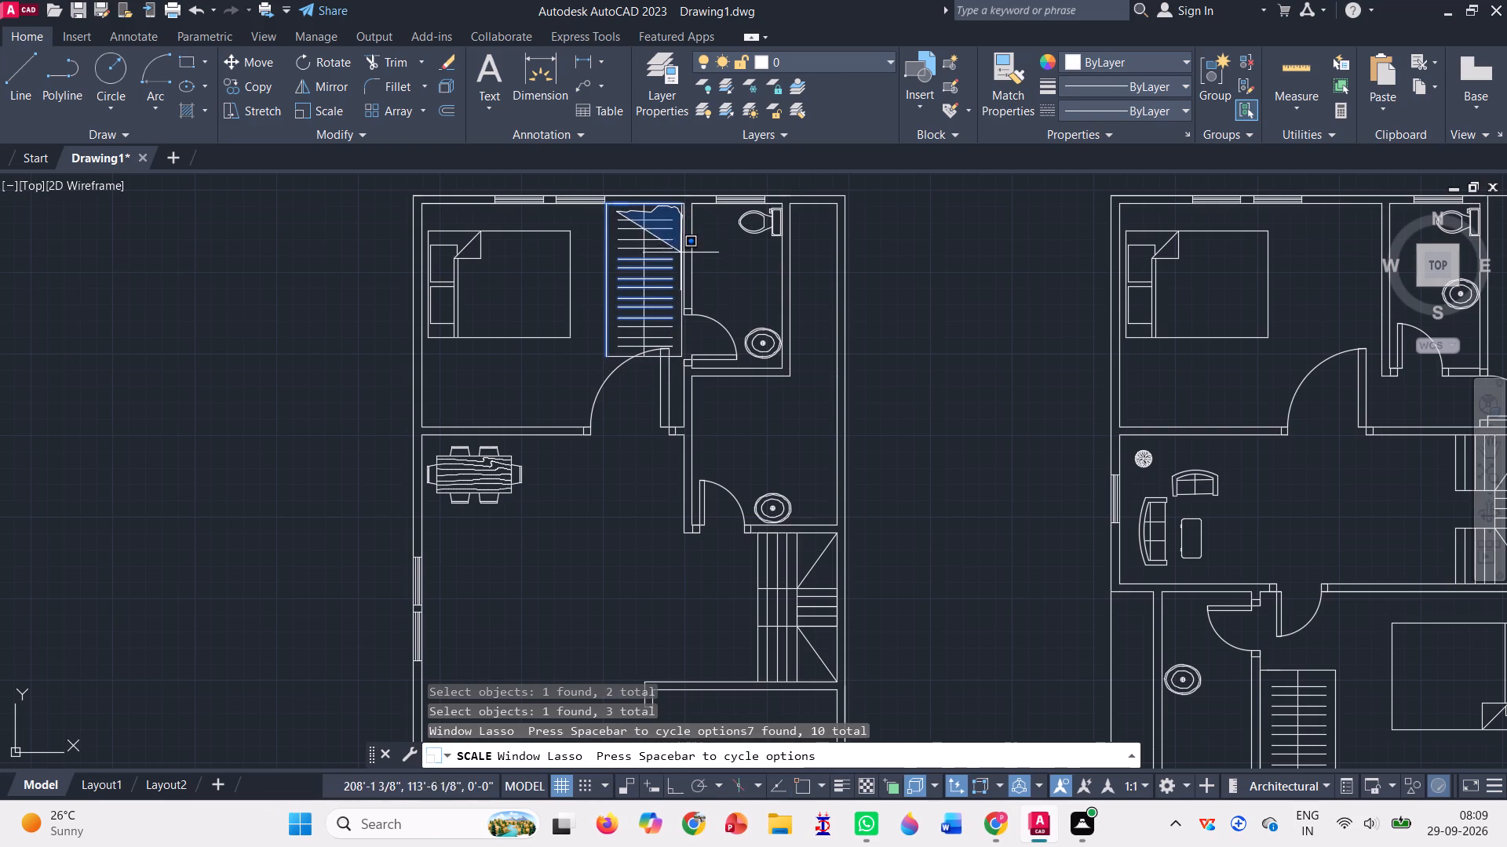
{"action": "left_click_drag", "start_coordinate": [680, 254], "coordinate": [601, 257]}
{"action": "scroll", "coordinate": [615, 329], "scroll_direction": "up", "scroll_amount": 2}
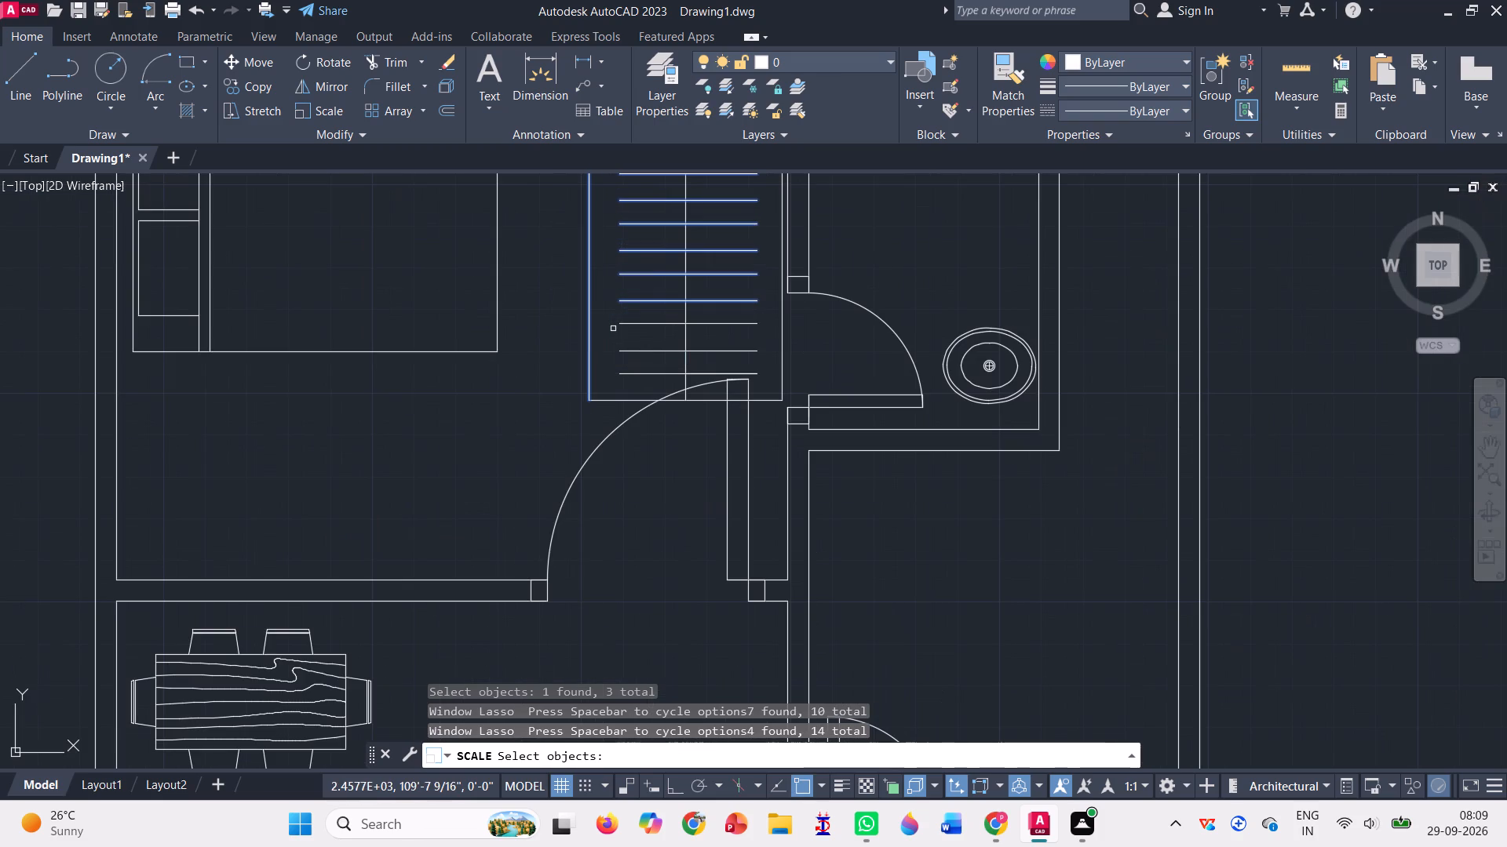
{"action": "left_click", "coordinate": [606, 319]}
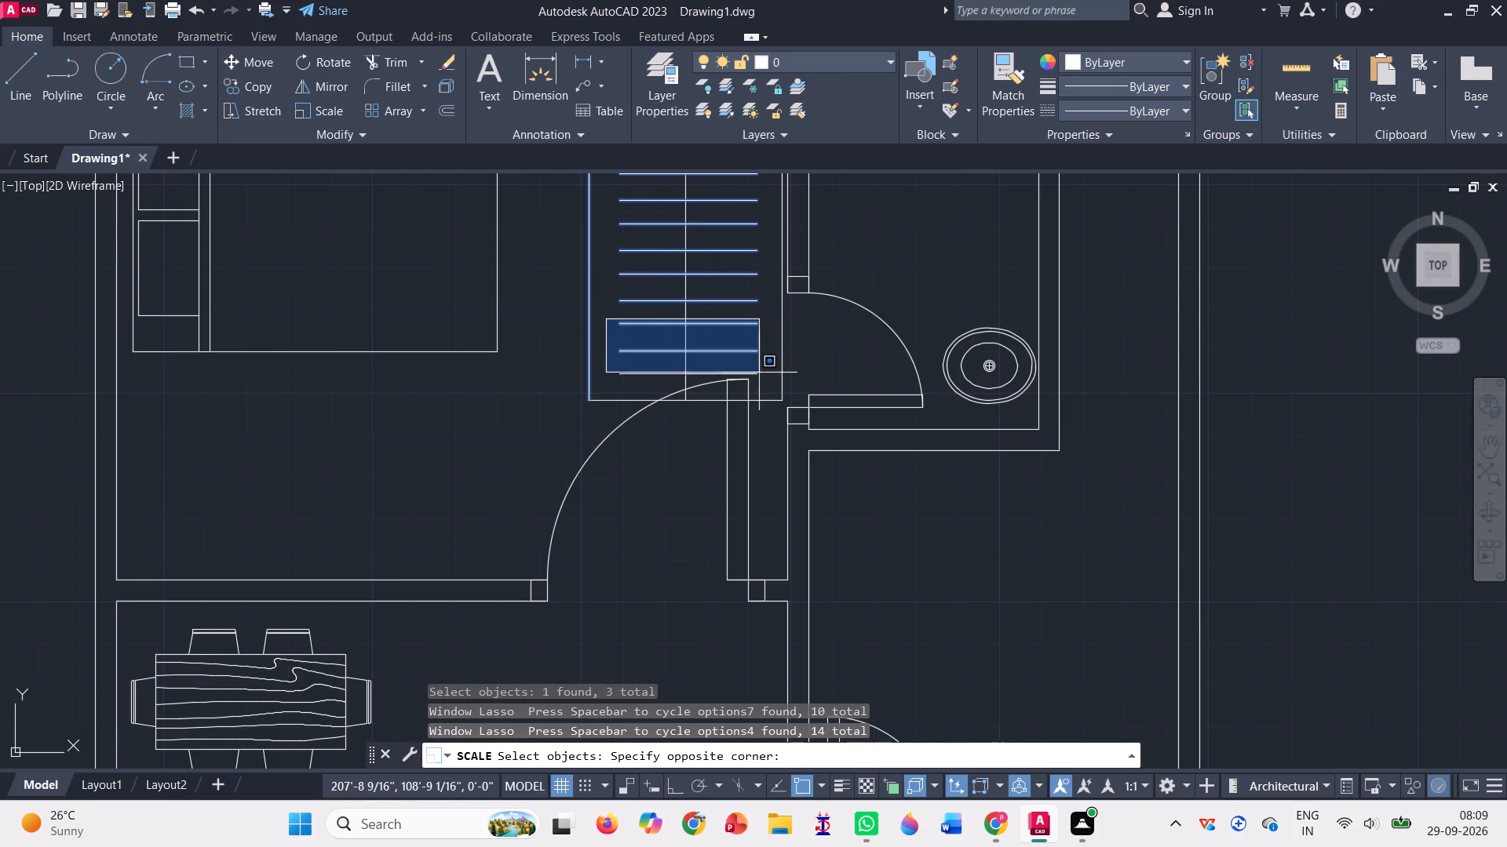
{"action": "left_click", "coordinate": [764, 383]}
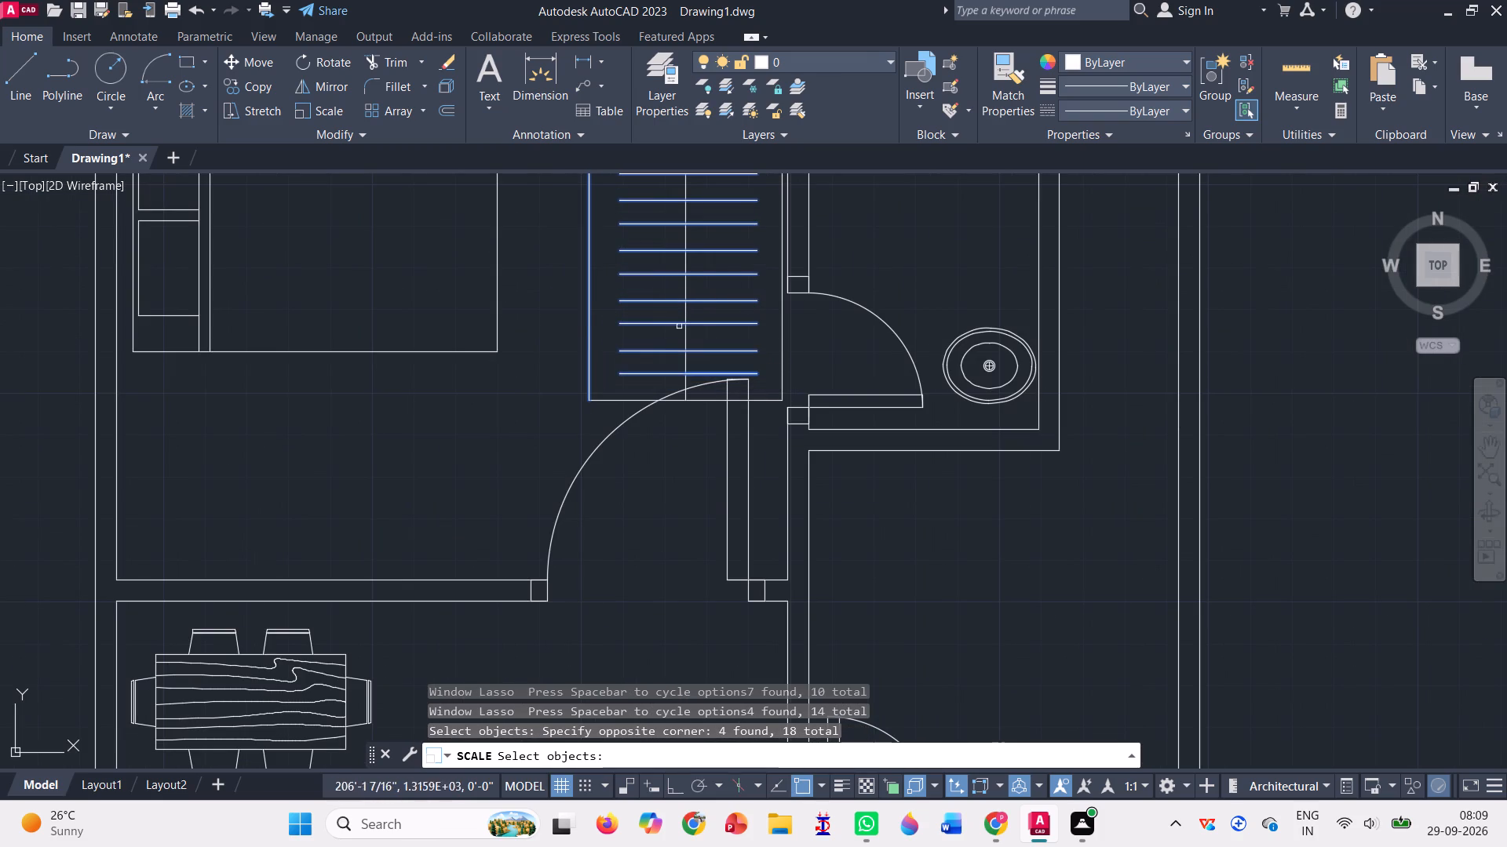
{"action": "left_click", "coordinate": [685, 318]}
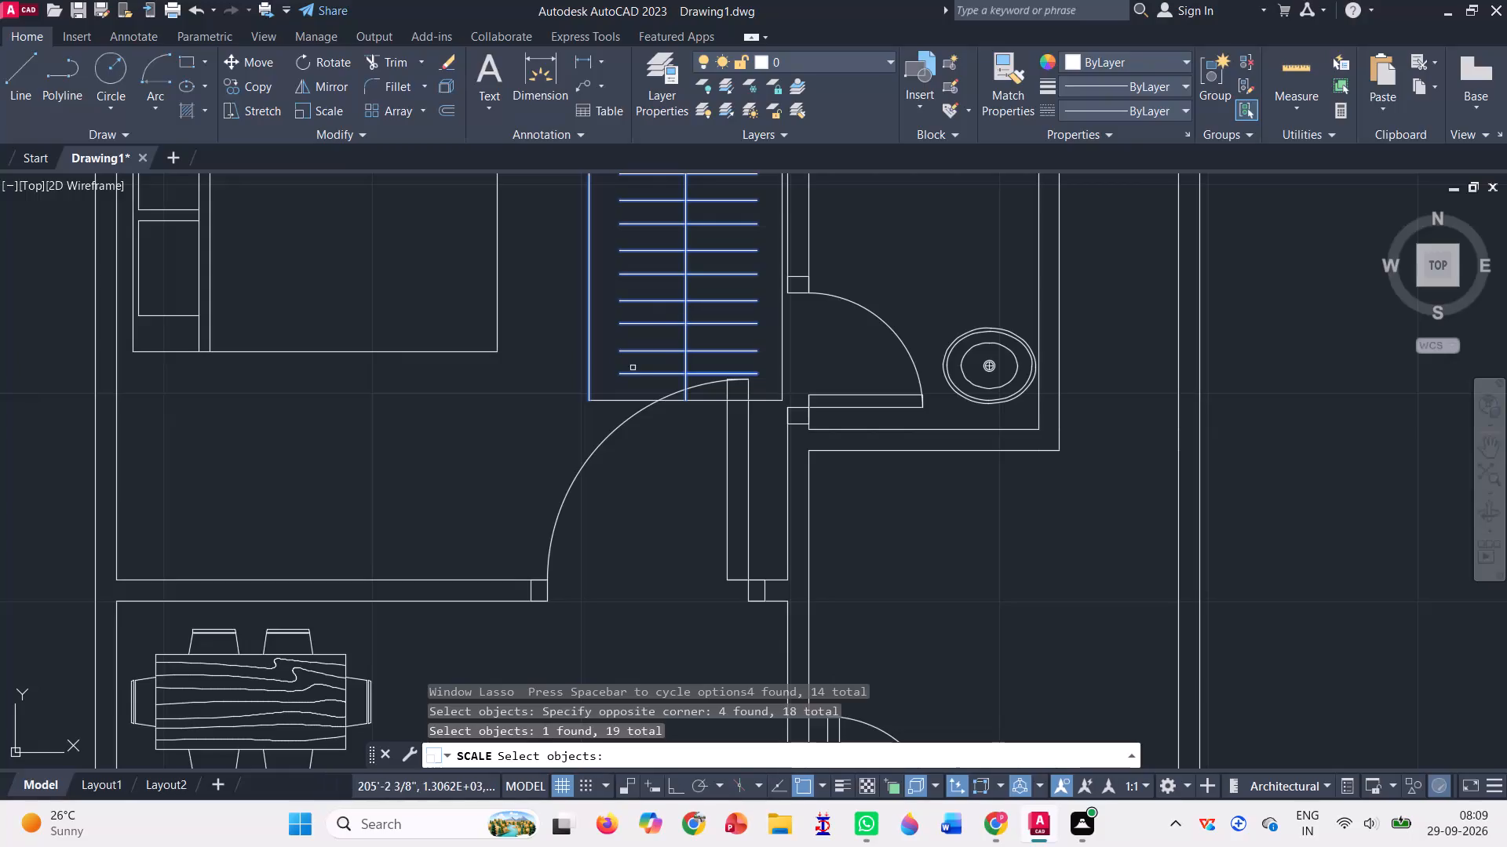
{"action": "left_click", "coordinate": [615, 398]}
{"action": "left_click", "coordinate": [783, 369]}
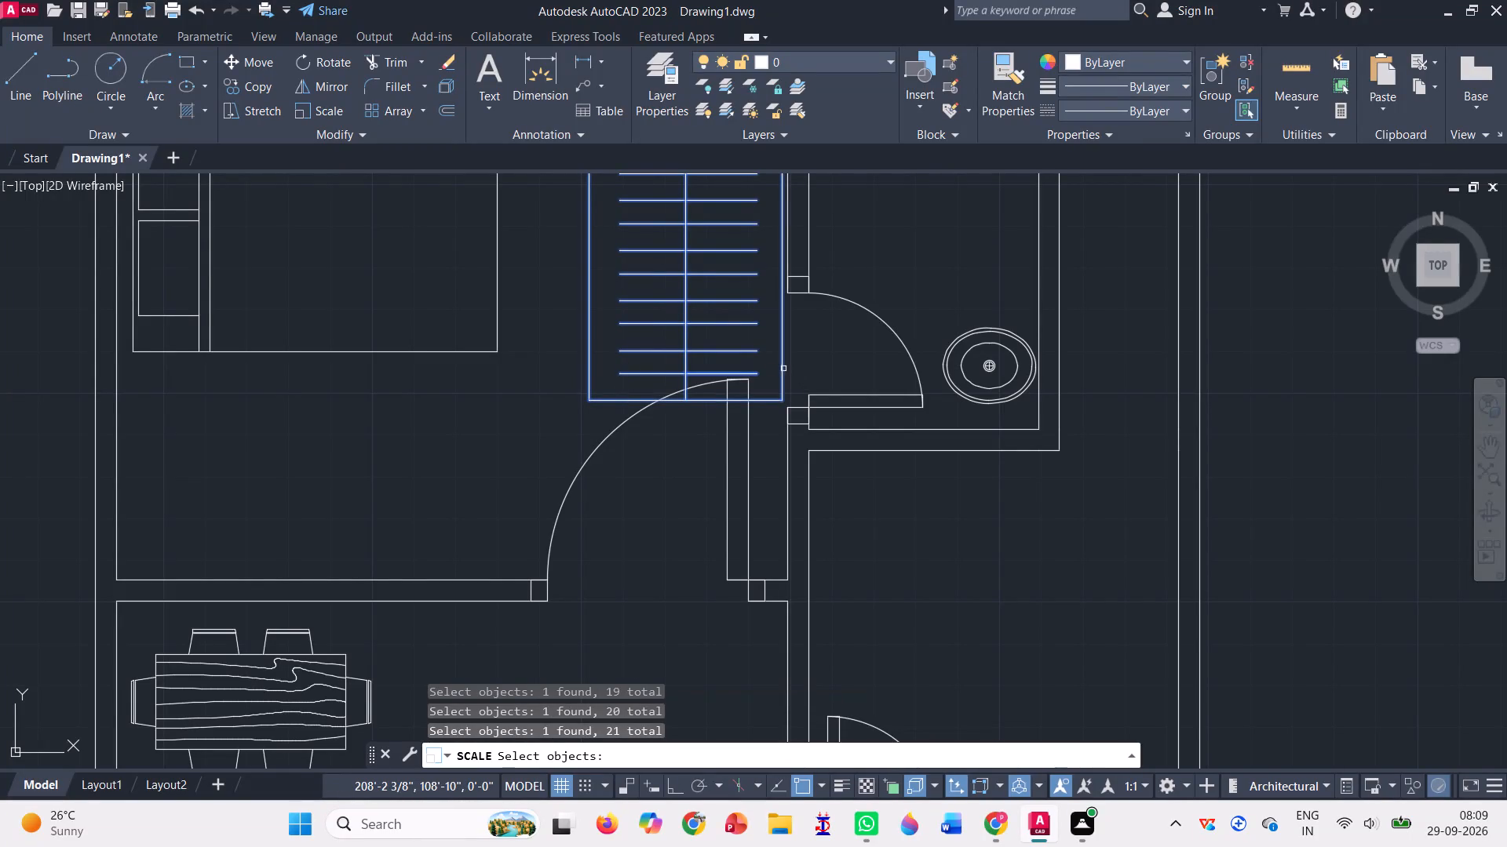
{"action": "scroll", "coordinate": [781, 378], "scroll_direction": "down", "scroll_amount": 3}
{"action": "key", "text": "Return"}
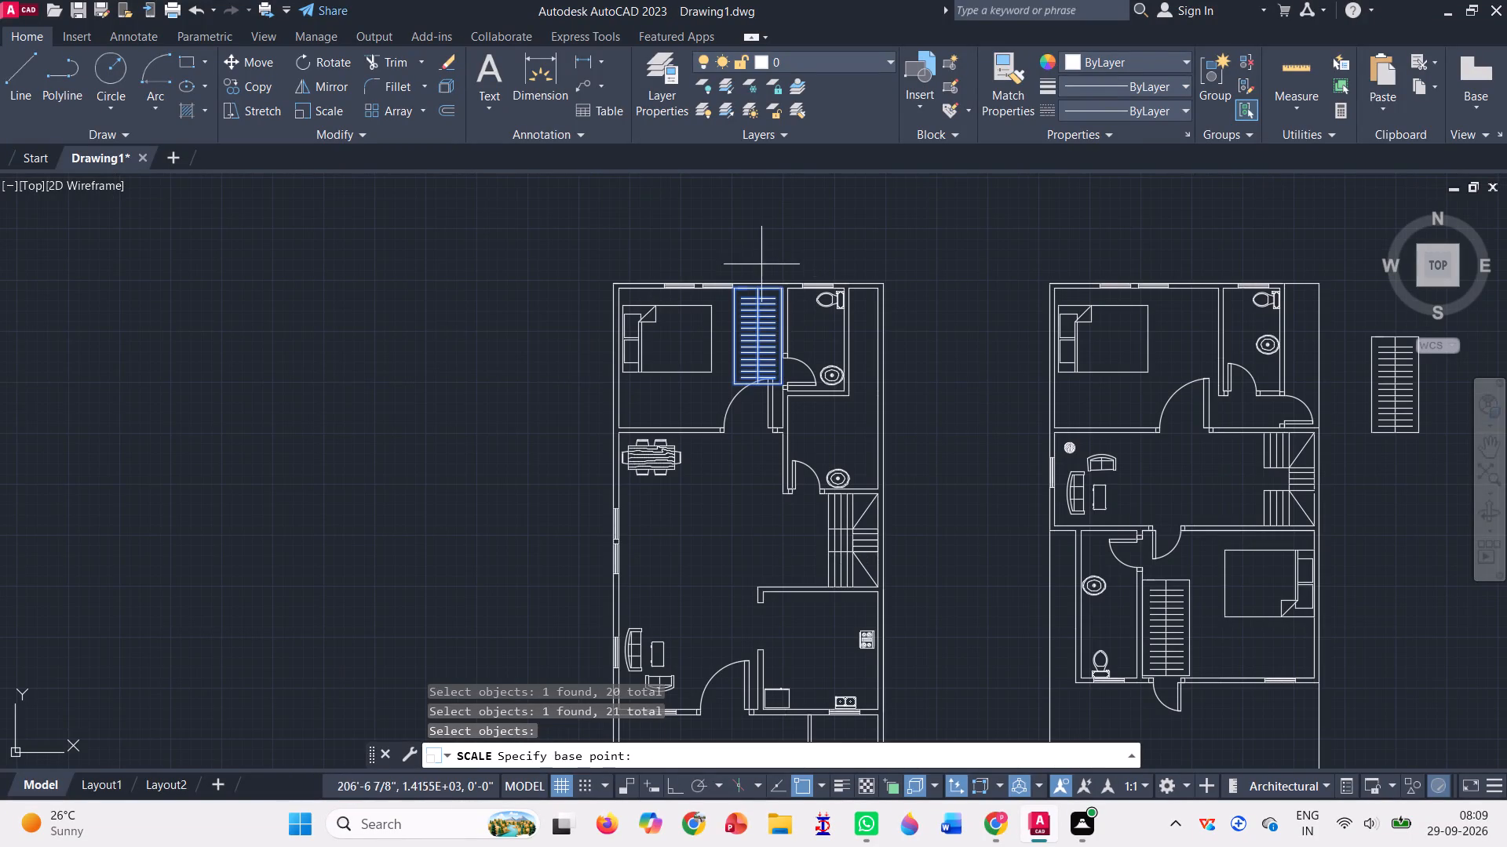
{"action": "scroll", "coordinate": [784, 282], "scroll_direction": "up", "scroll_amount": 3}
{"action": "left_click", "coordinate": [776, 300]}
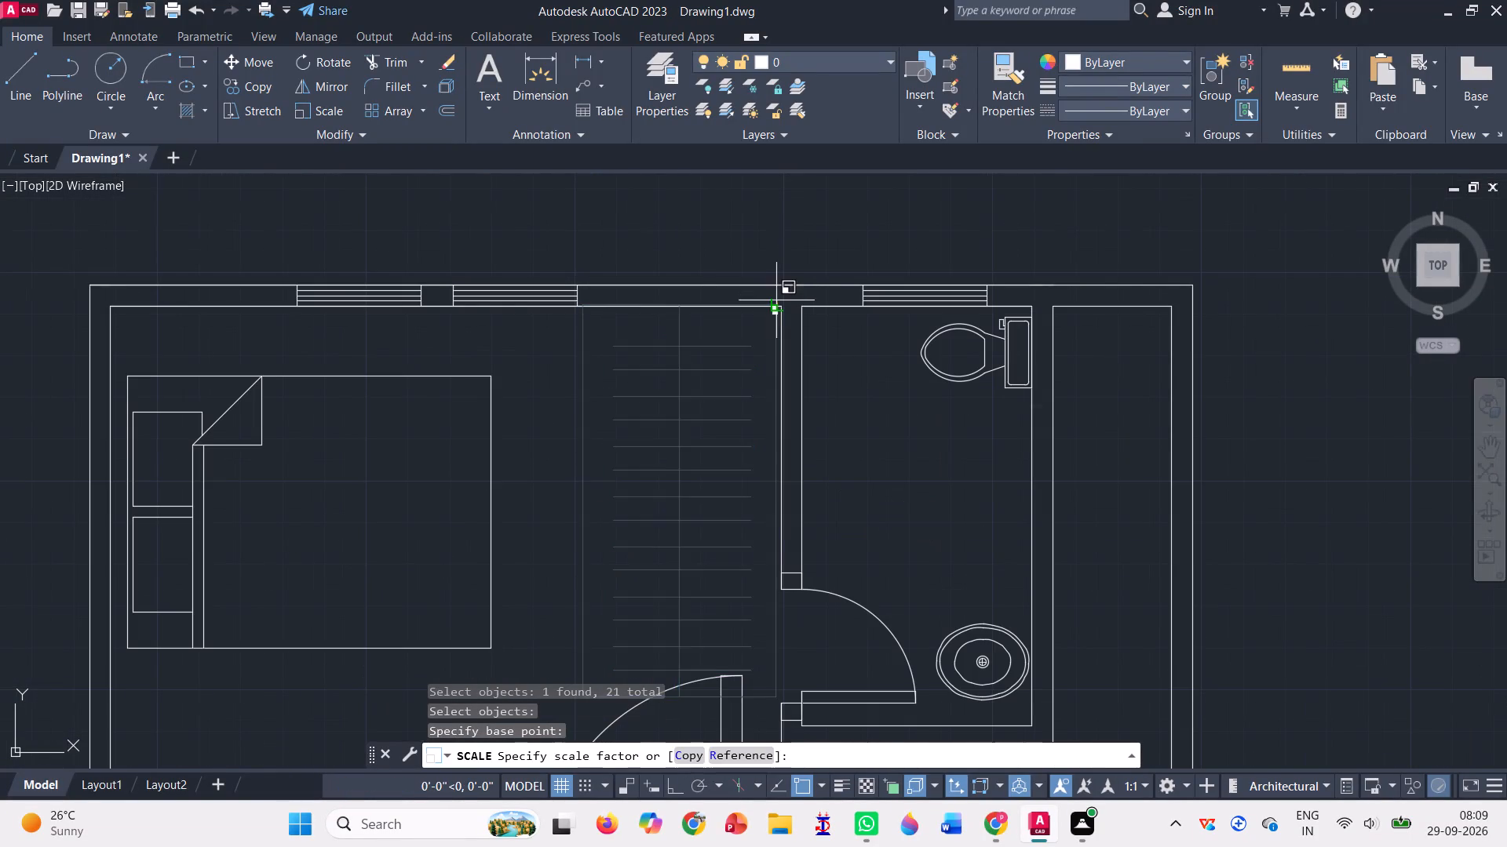
{"action": "scroll", "coordinate": [776, 300], "scroll_direction": "down", "scroll_amount": 2}
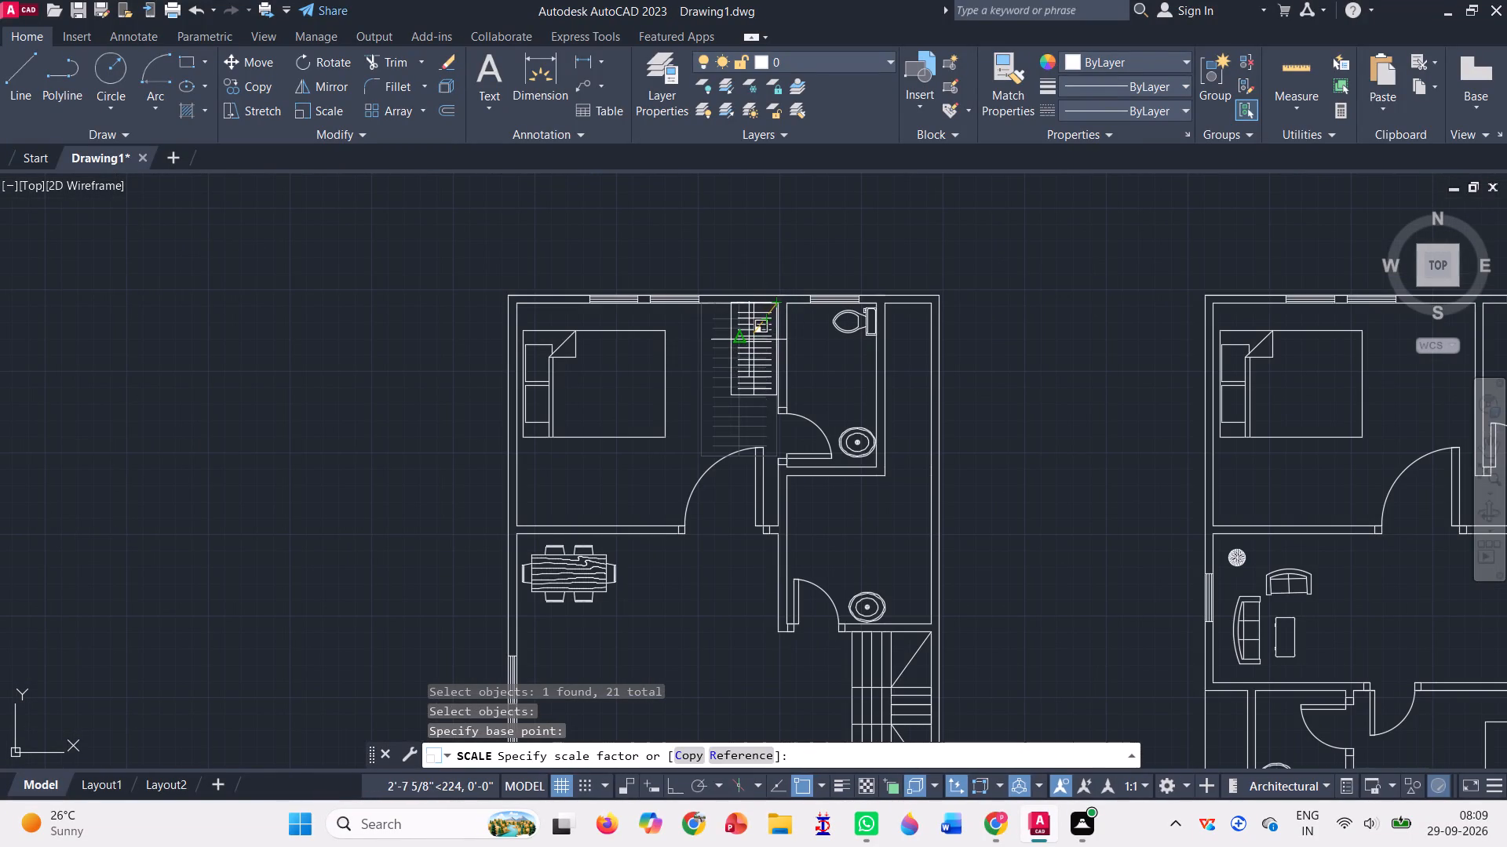
{"action": "left_click", "coordinate": [749, 340]}
Delete one short horizontal line near the north end of the slatted rectangle in the second plan's south bedroom.
{"action": "scroll", "coordinate": [743, 290], "scroll_direction": "down", "scroll_amount": 2}
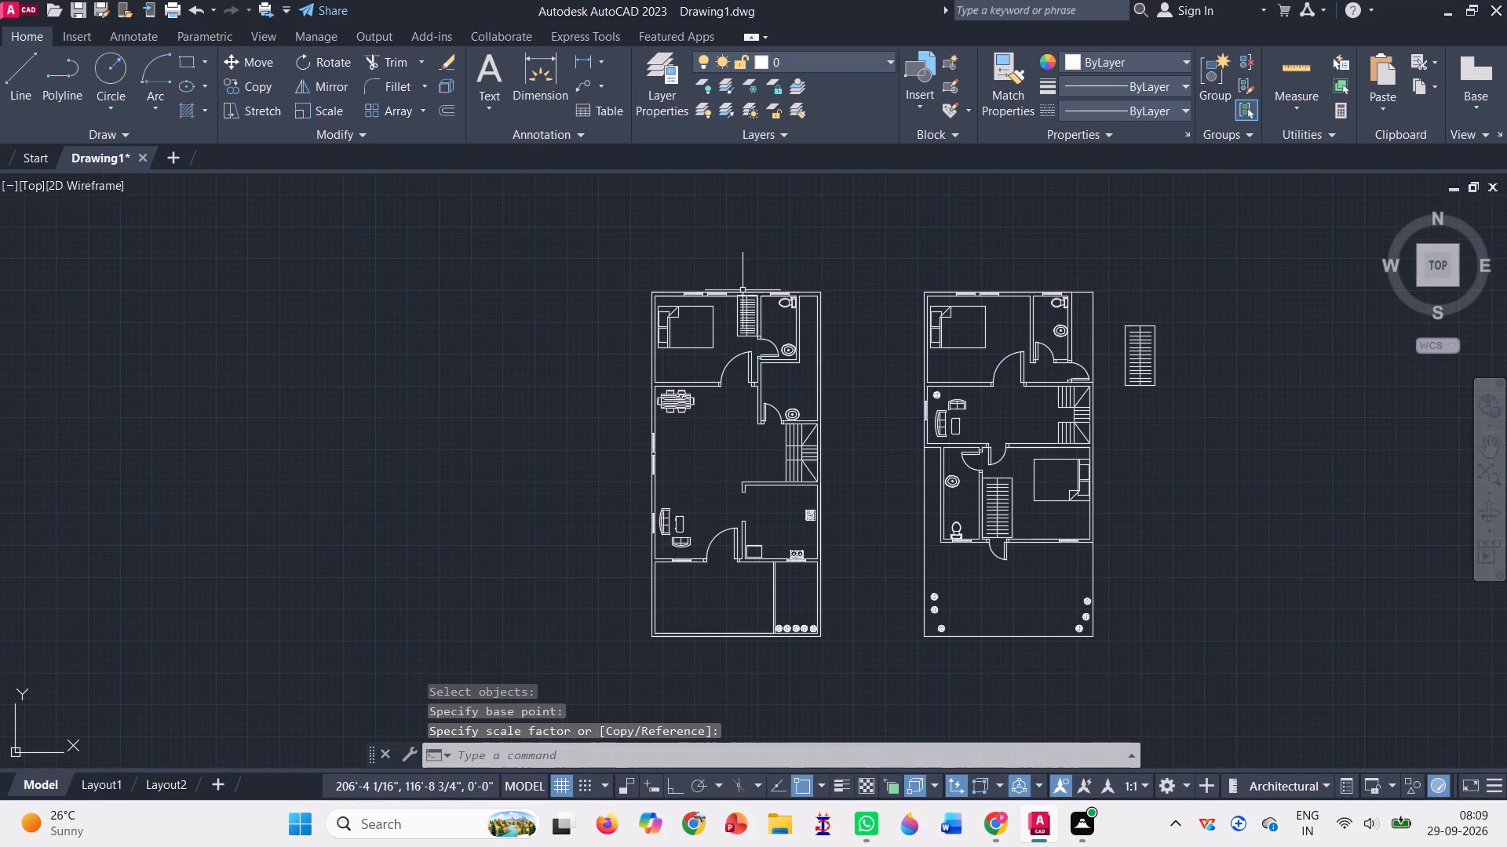
{"action": "left_click", "coordinate": [1009, 493]}
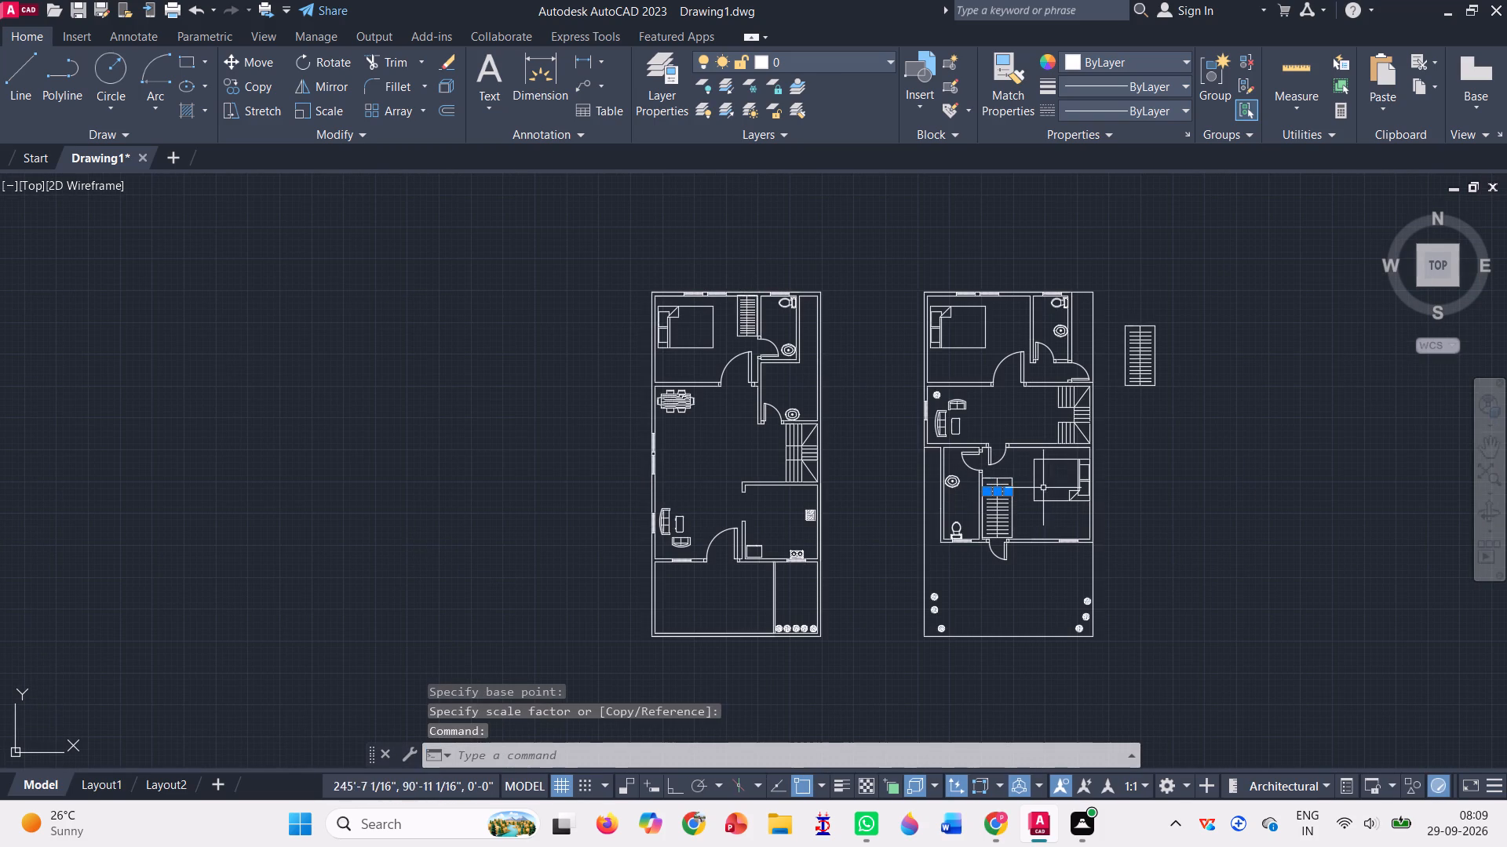
{"action": "key", "text": "Delete"}
Delete the outline, centre line and slats of the large slatted rectangle in the second plan's south bedroom.
{"action": "scroll", "coordinate": [1006, 510], "scroll_direction": "up", "scroll_amount": 3}
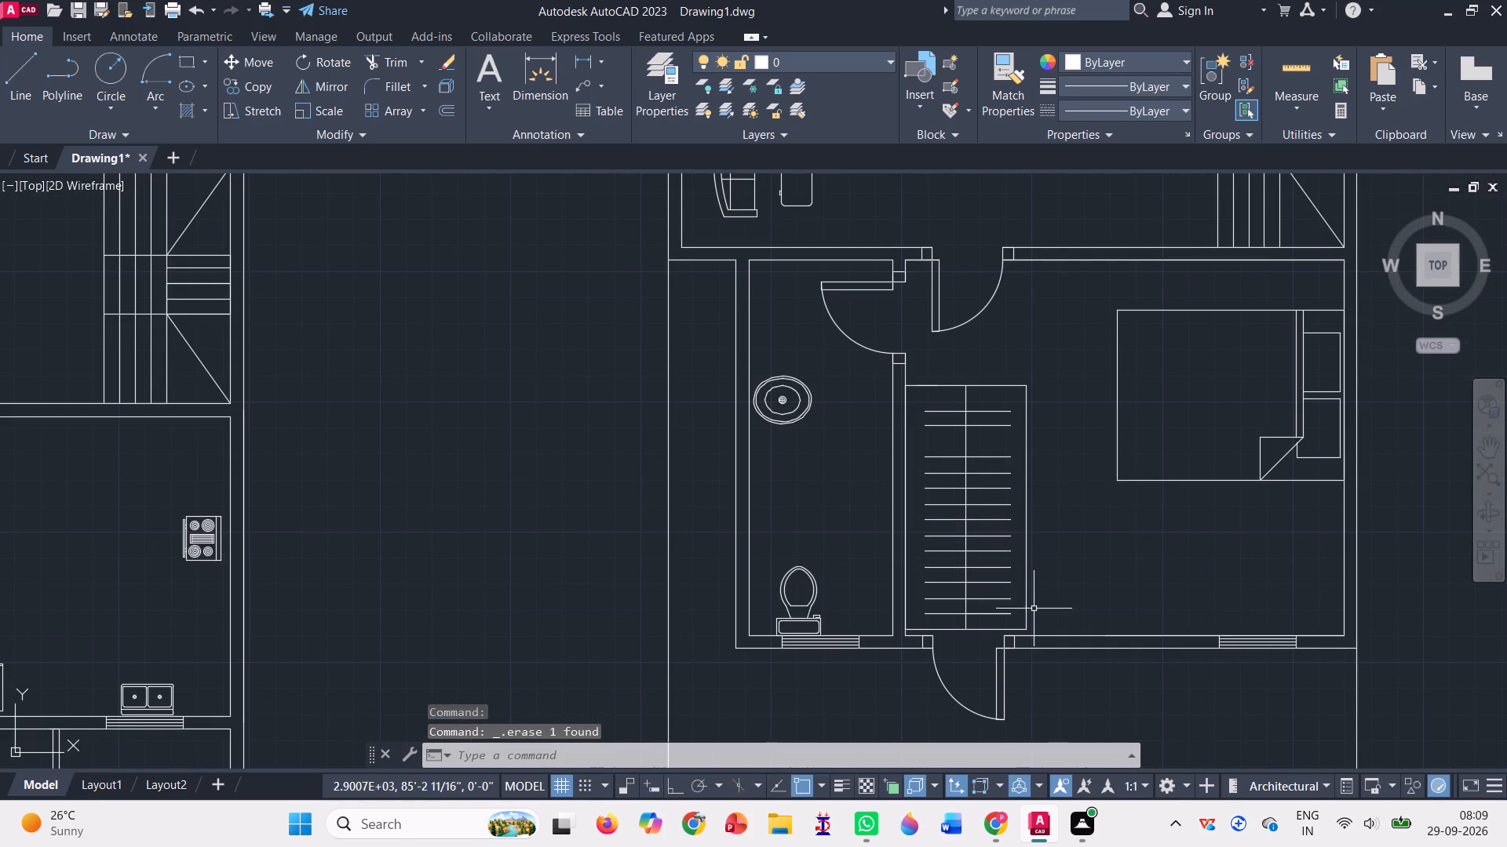
{"action": "left_click", "coordinate": [1024, 631]}
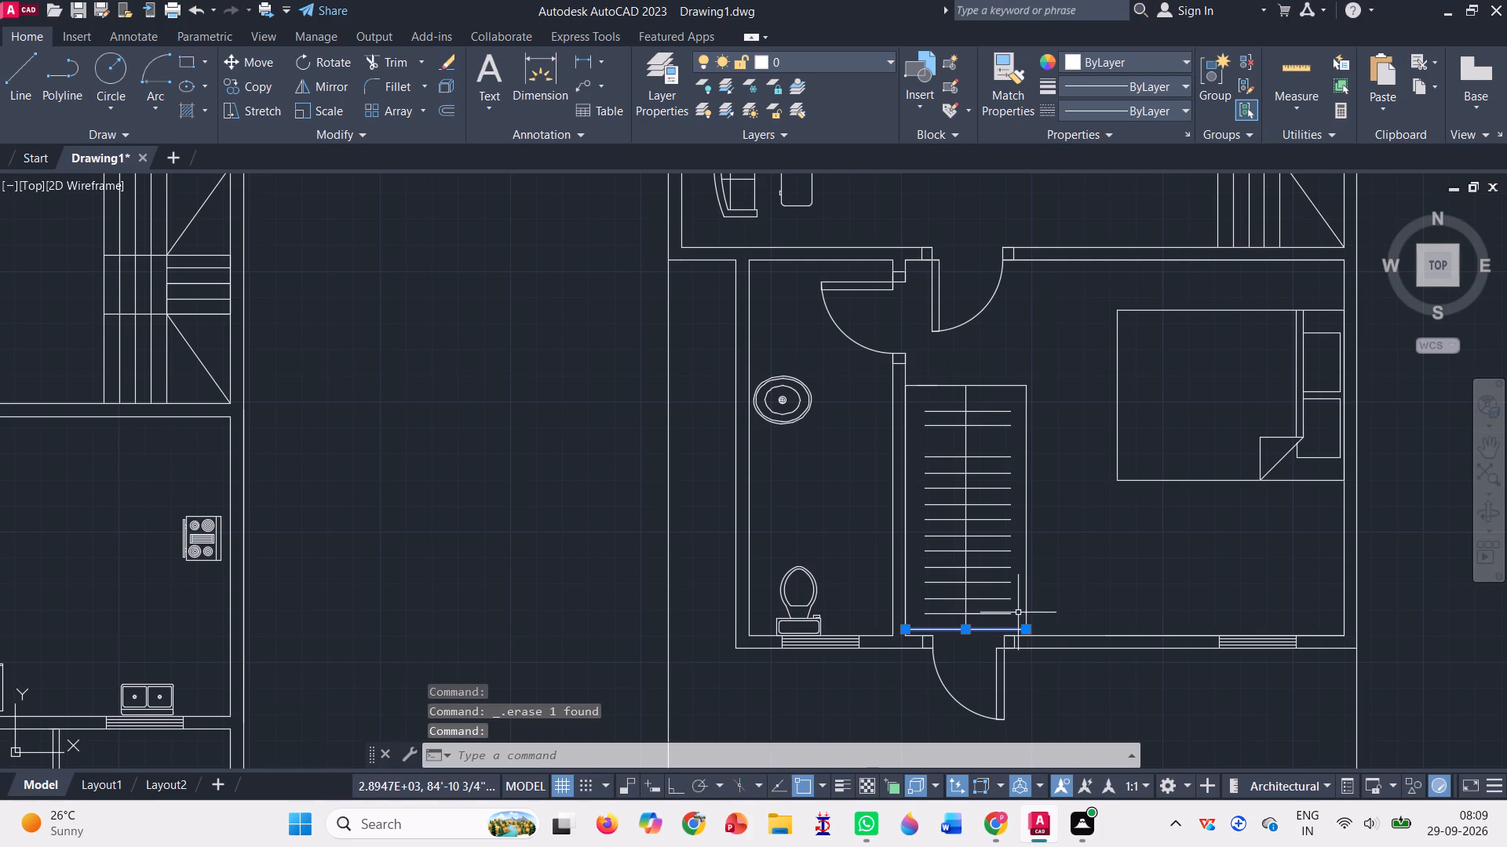
{"action": "left_click", "coordinate": [1028, 597]}
{"action": "left_click", "coordinate": [954, 386]}
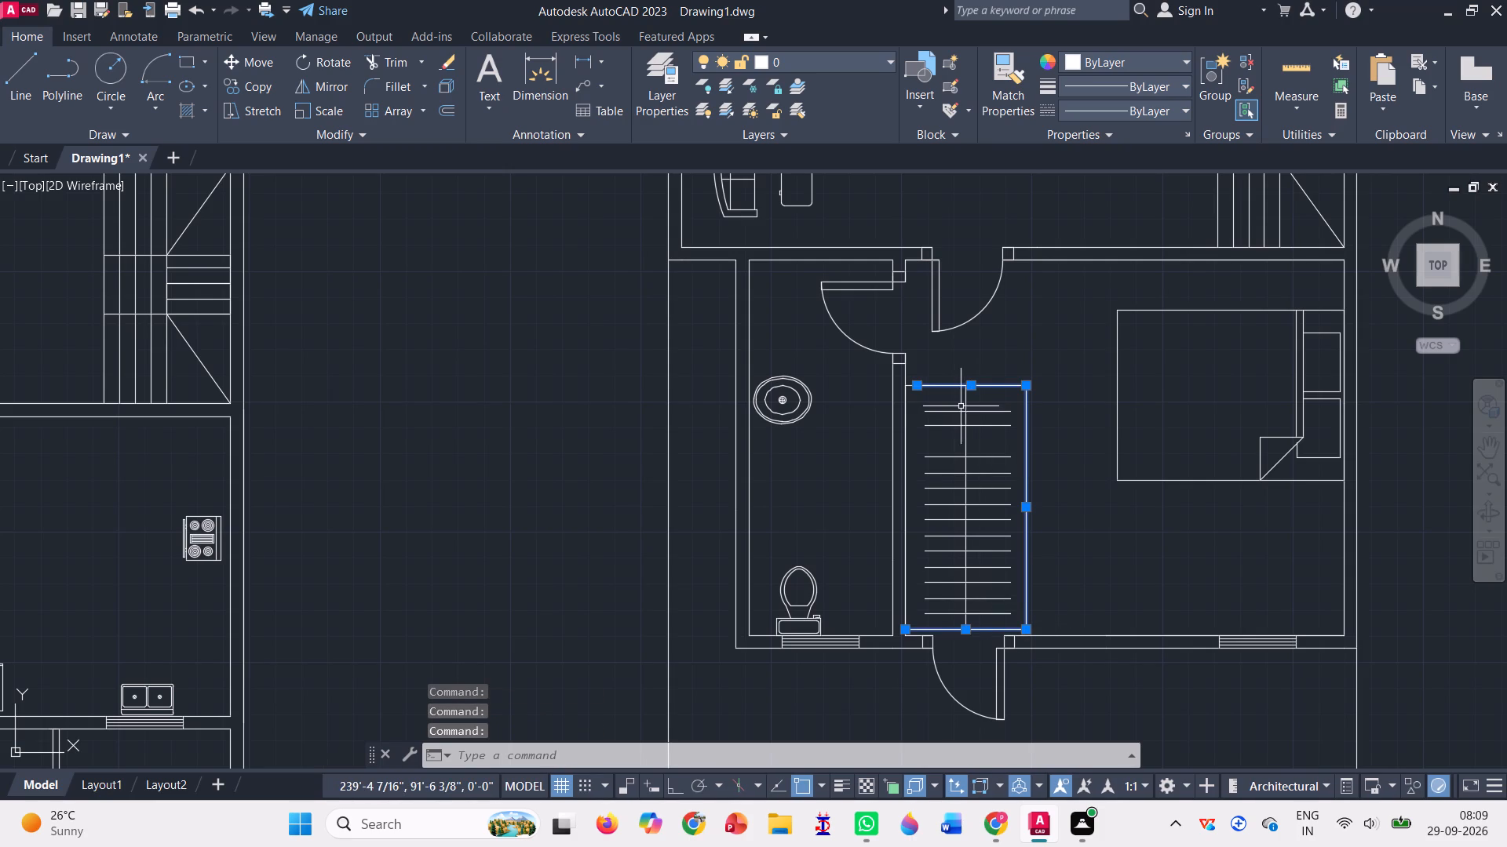
{"action": "left_click", "coordinate": [965, 410]}
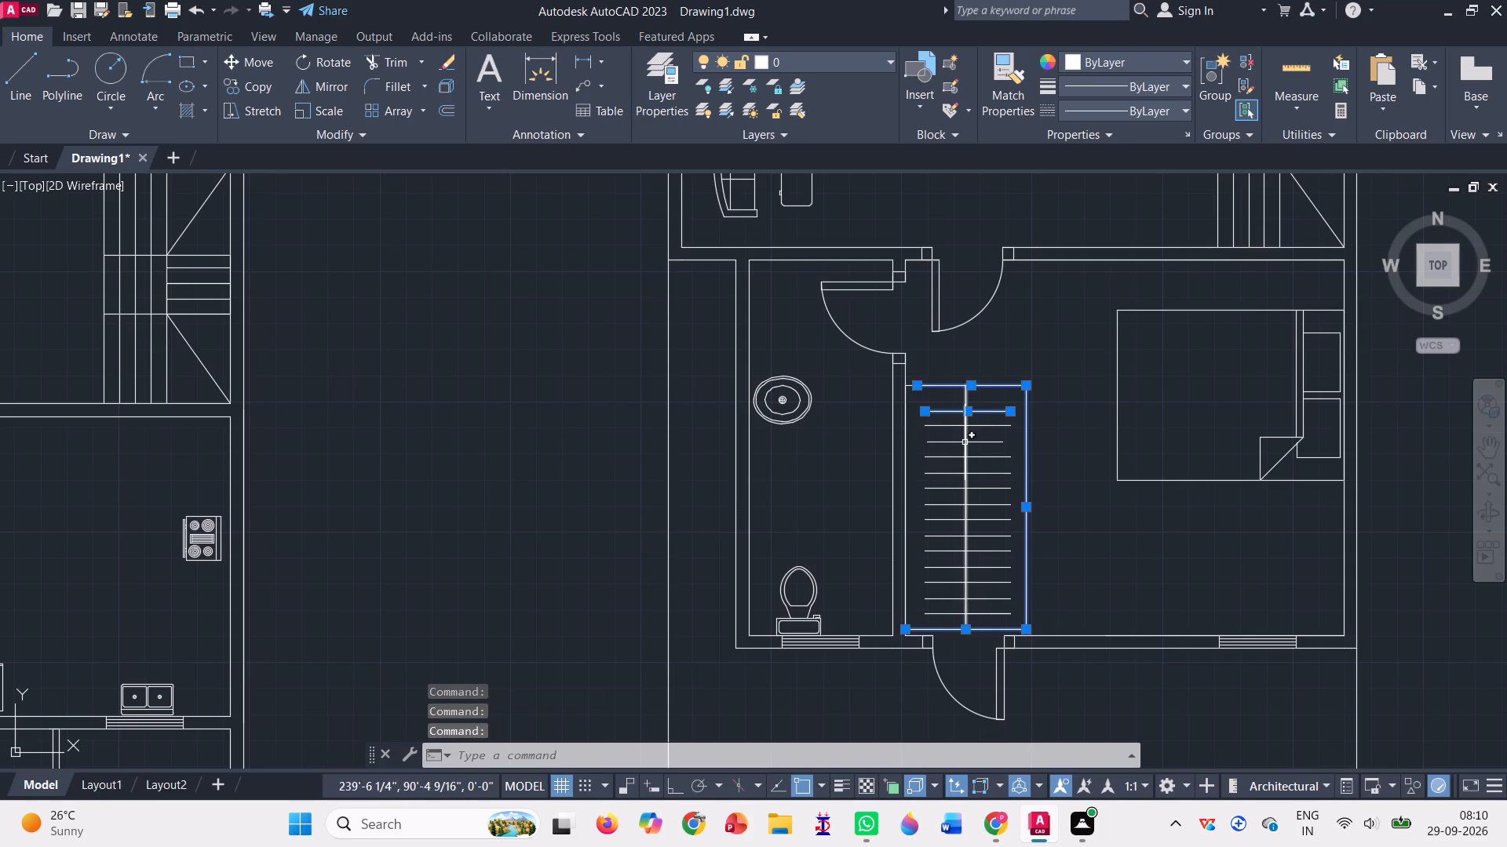
{"action": "left_click", "coordinate": [965, 442]}
{"action": "left_click", "coordinate": [974, 427]}
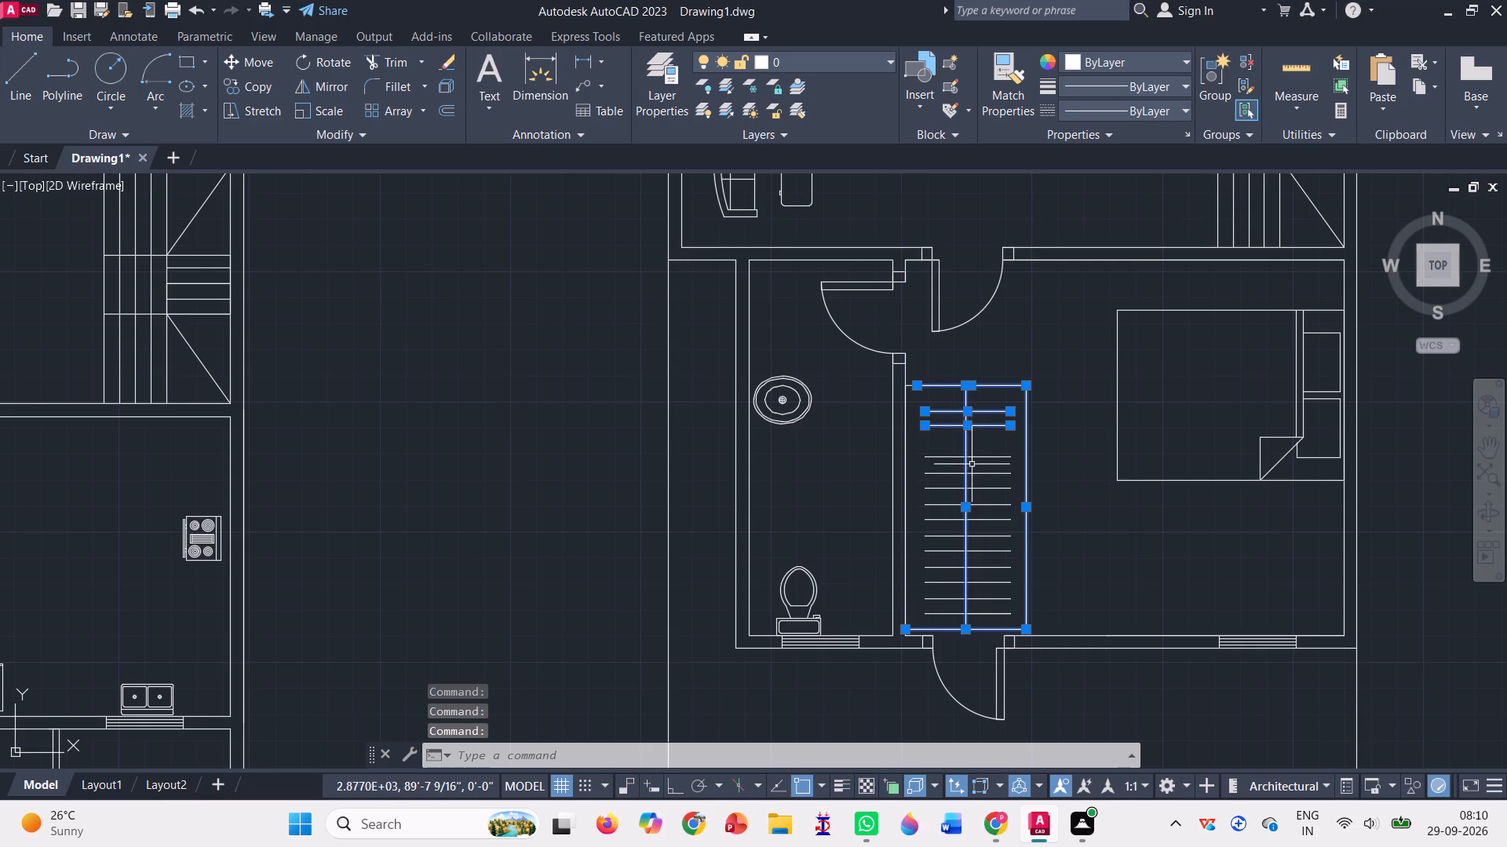
{"action": "left_click", "coordinate": [974, 458]}
{"action": "left_click", "coordinate": [975, 472]}
{"action": "left_click", "coordinate": [975, 494]}
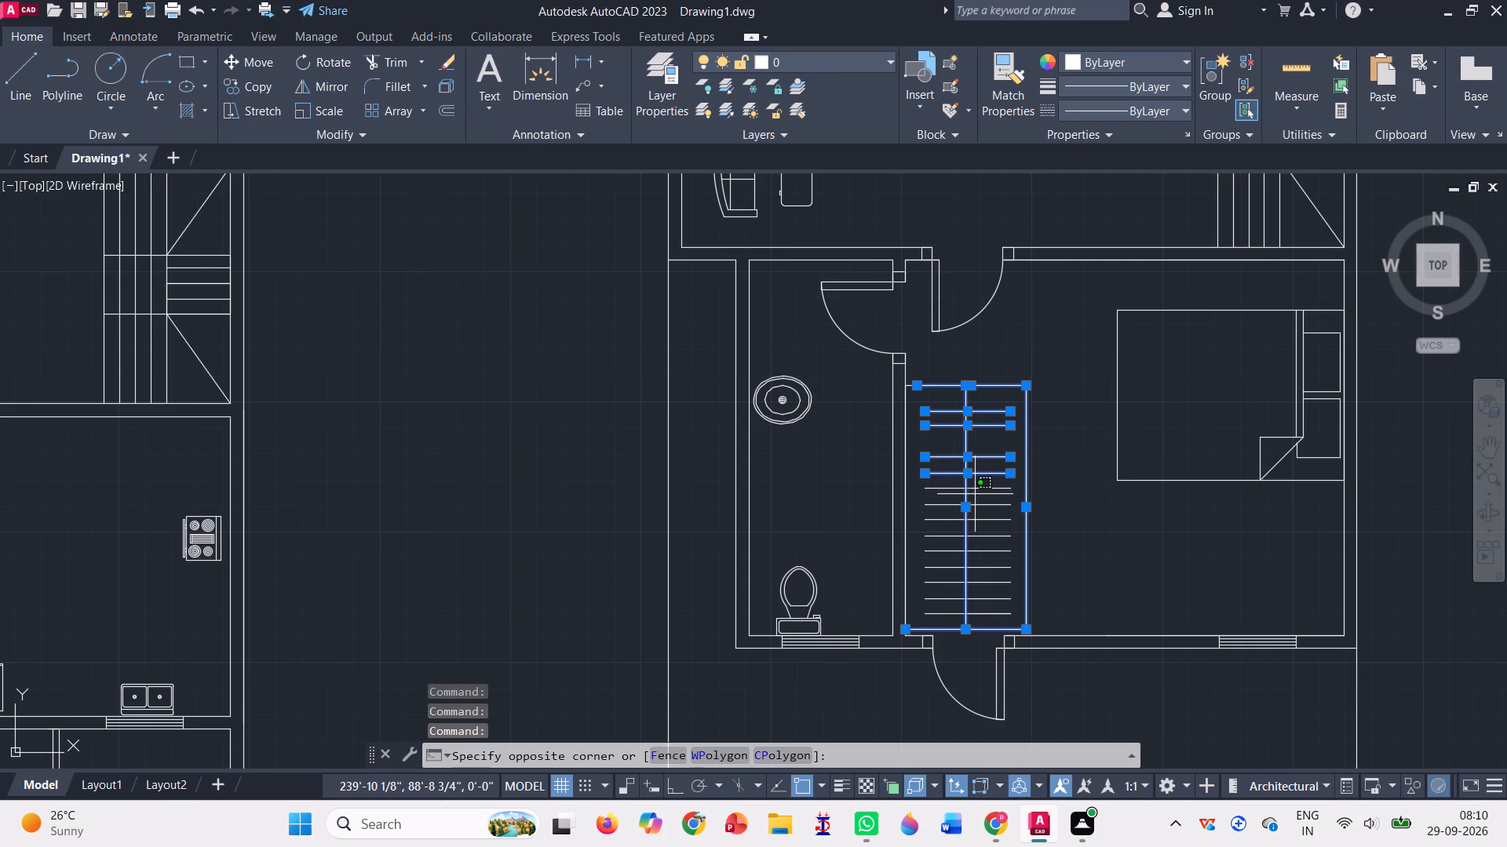
{"action": "left_click", "coordinate": [974, 483]}
{"action": "left_click", "coordinate": [967, 500]}
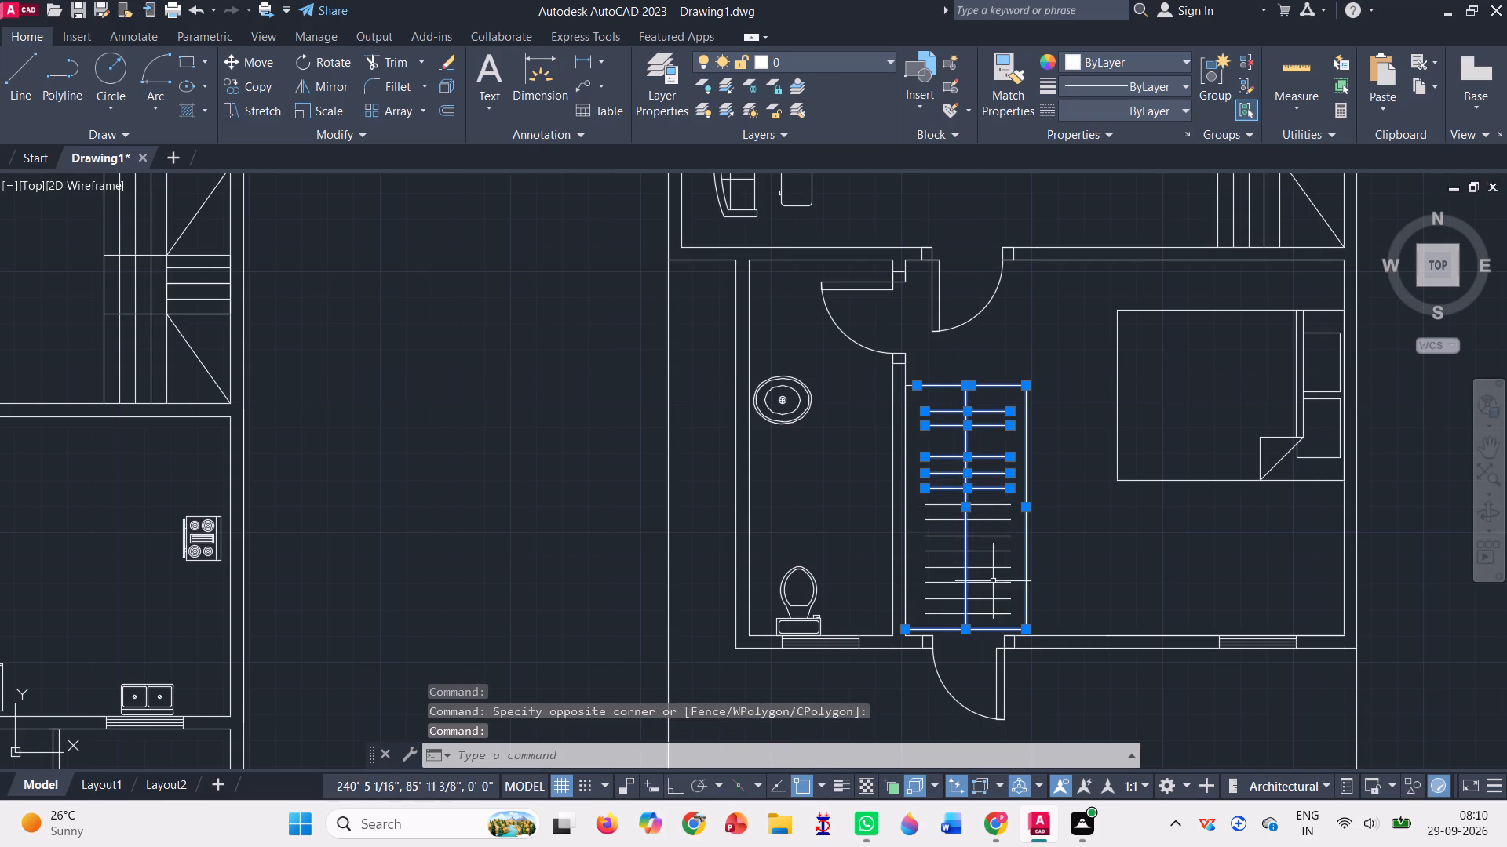
{"action": "left_click_drag", "start_coordinate": [984, 500], "coordinate": [988, 610]}
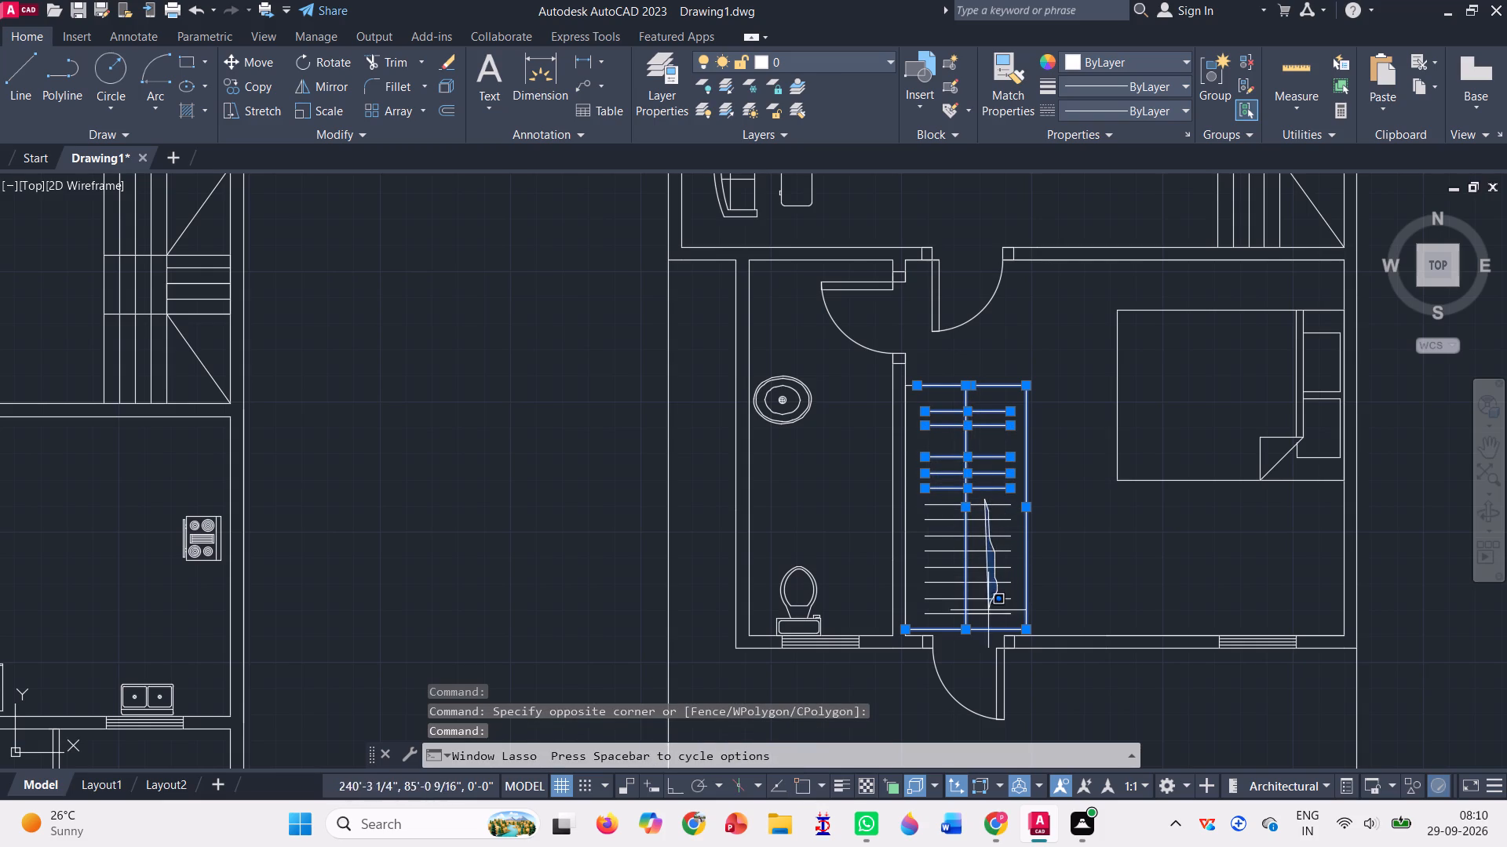
{"action": "left_click_drag", "start_coordinate": [988, 610], "coordinate": [940, 602]}
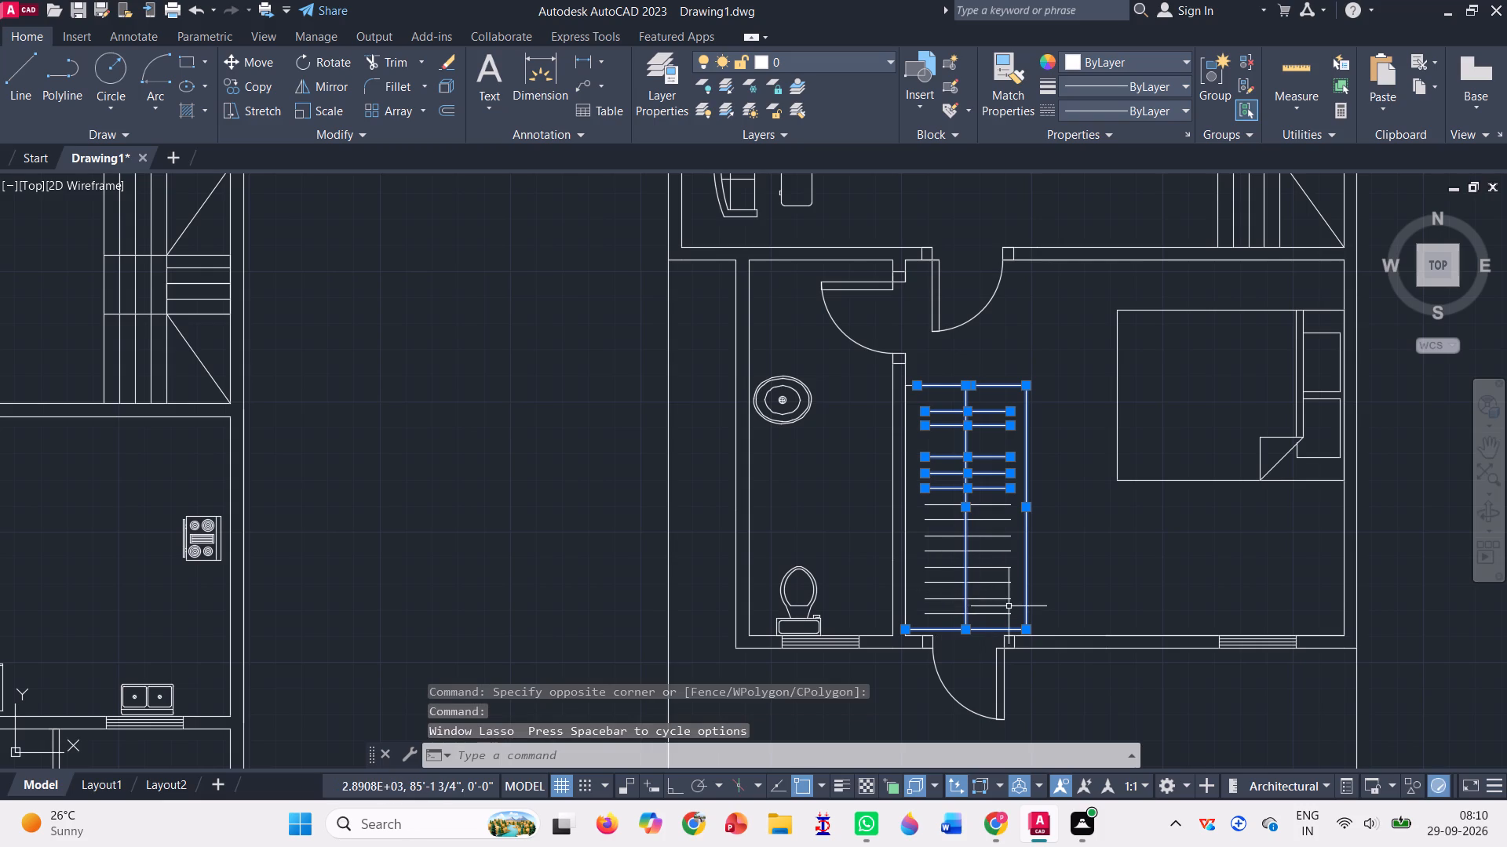
{"action": "left_click", "coordinate": [1013, 616]}
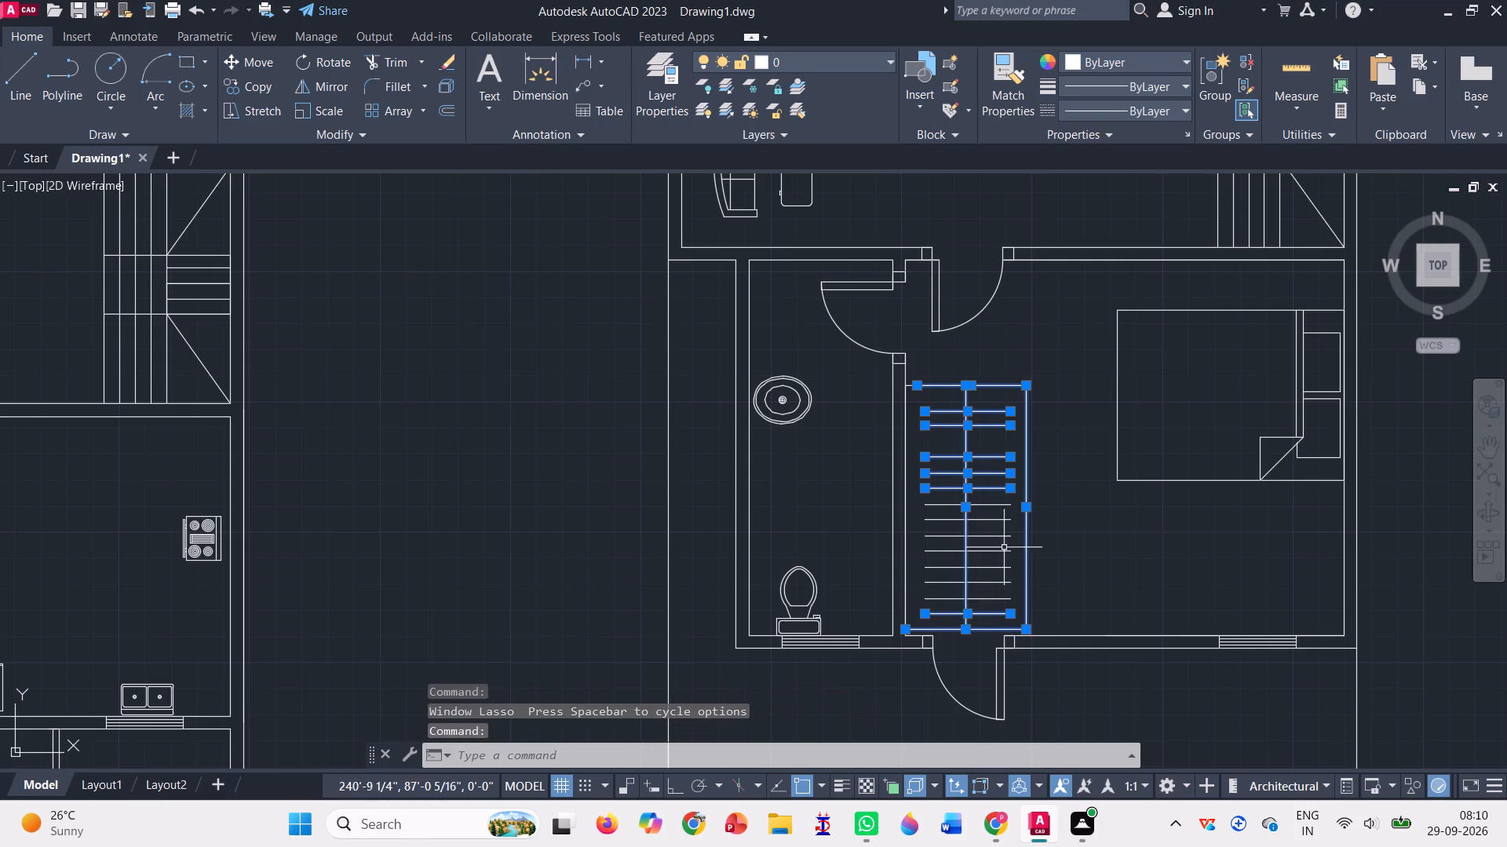
{"action": "left_click", "coordinate": [1003, 573]}
{"action": "left_click", "coordinate": [1001, 546]}
{"action": "left_click", "coordinate": [1003, 506]}
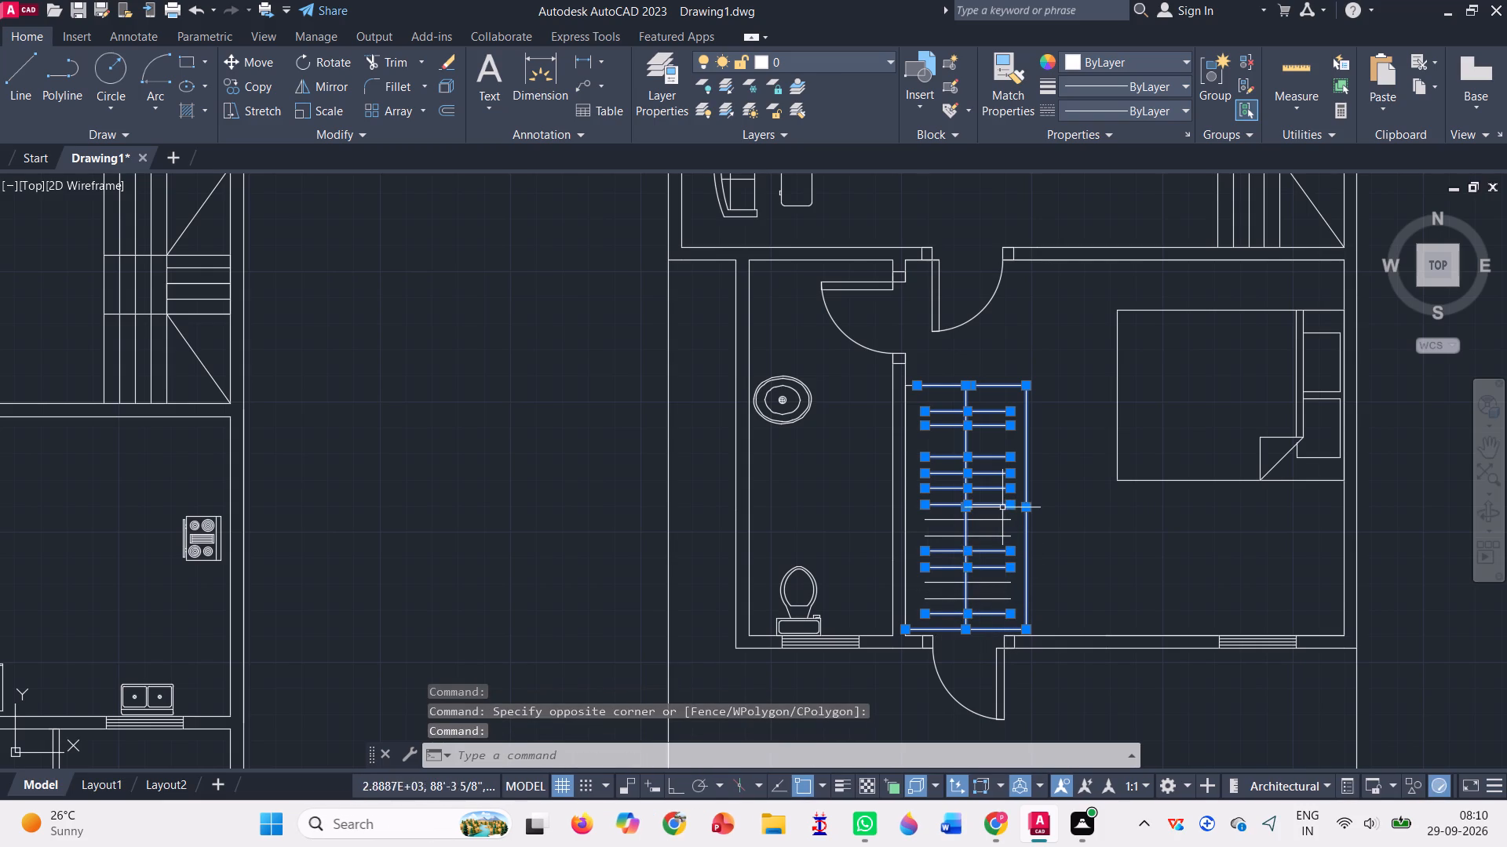
{"action": "left_click", "coordinate": [991, 538]}
{"action": "left_click", "coordinate": [998, 516]}
{"action": "left_click", "coordinate": [998, 532]}
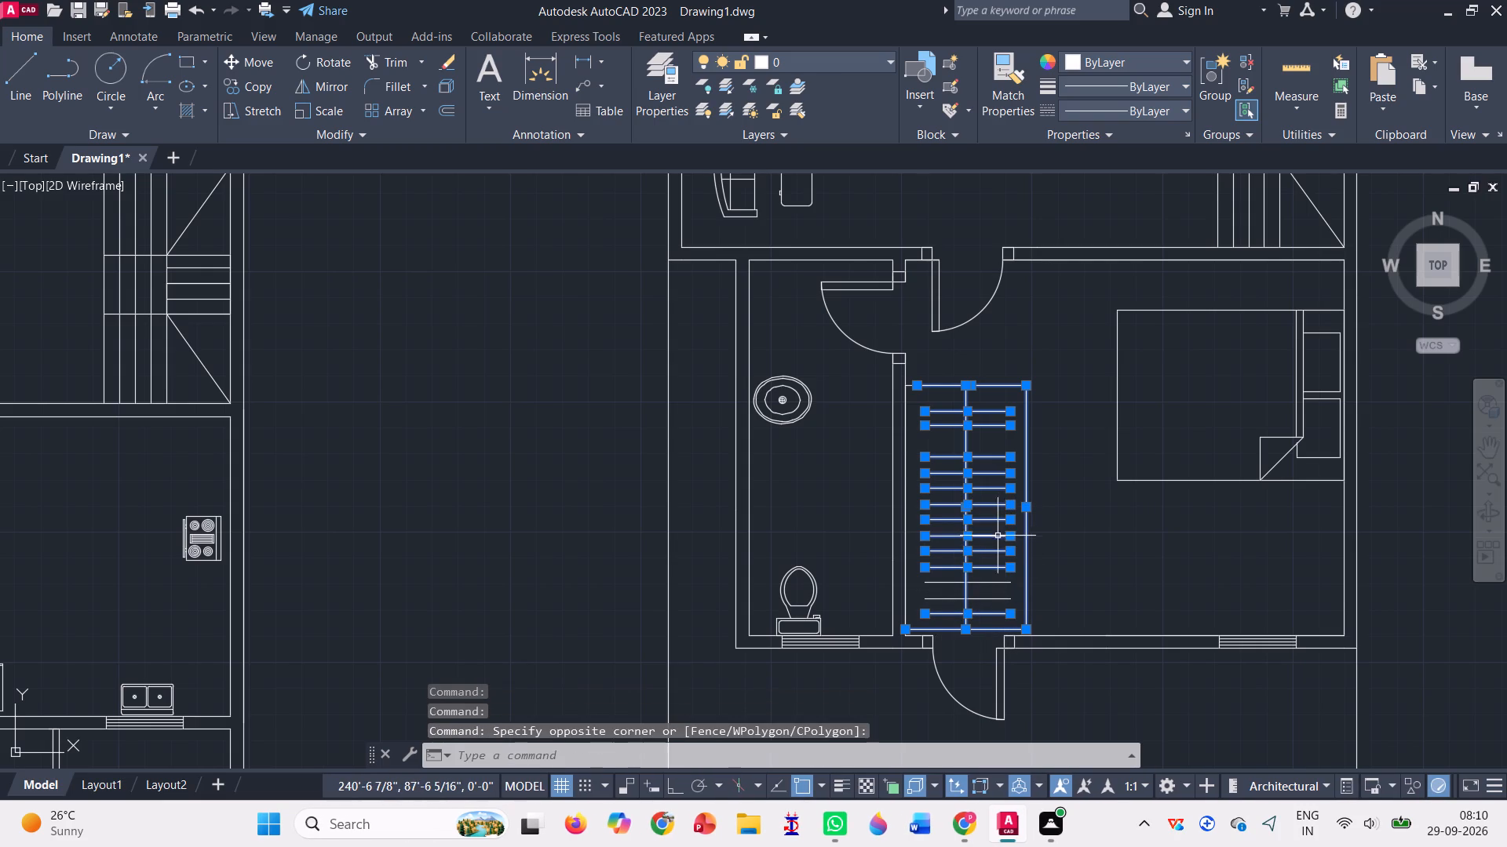
{"action": "left_click", "coordinate": [991, 604]}
{"action": "left_click", "coordinate": [998, 576]}
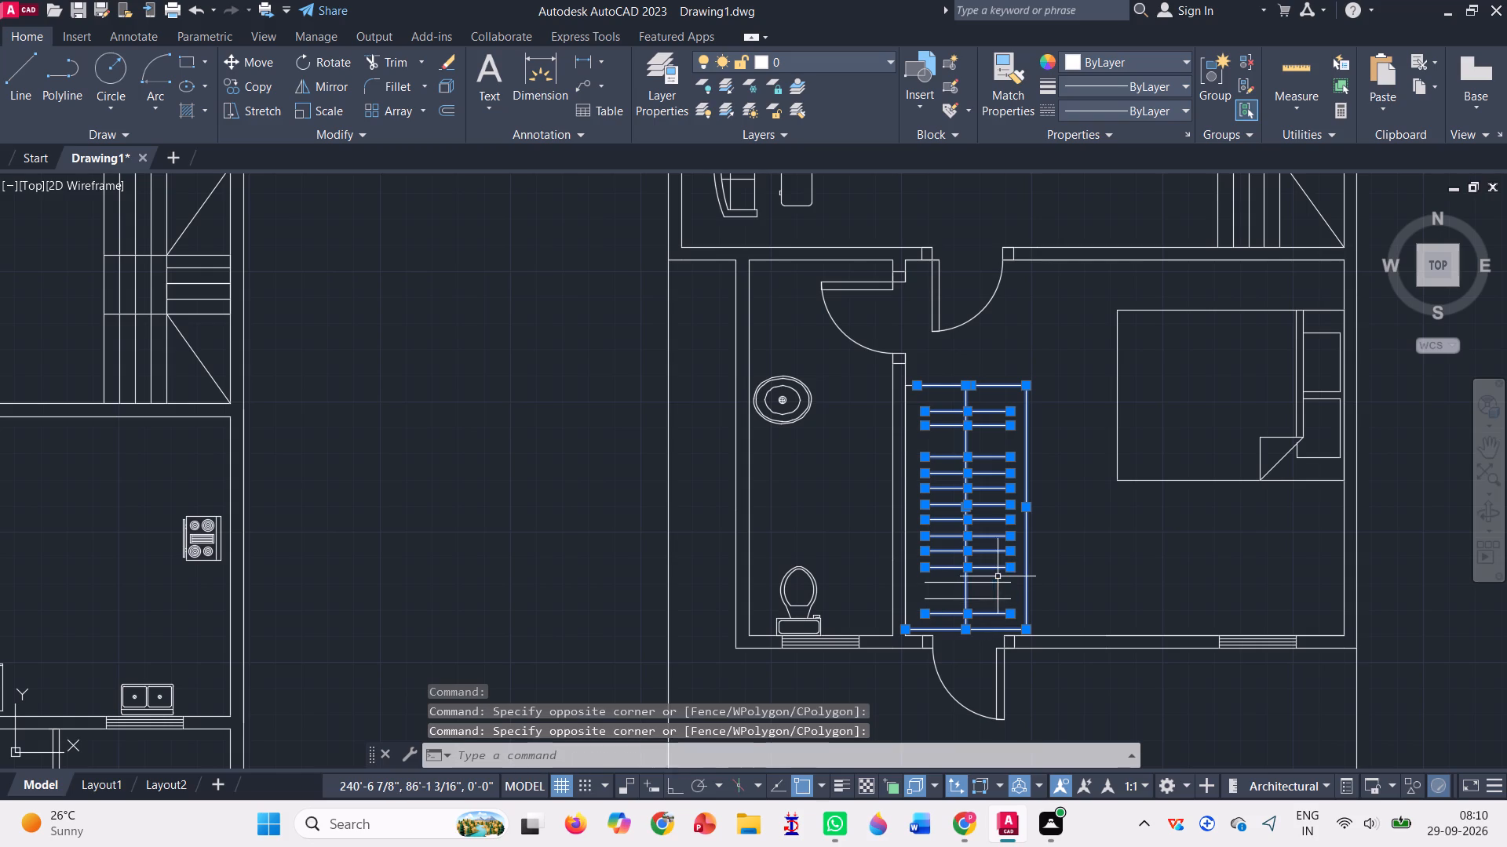
{"action": "left_click", "coordinate": [995, 583]}
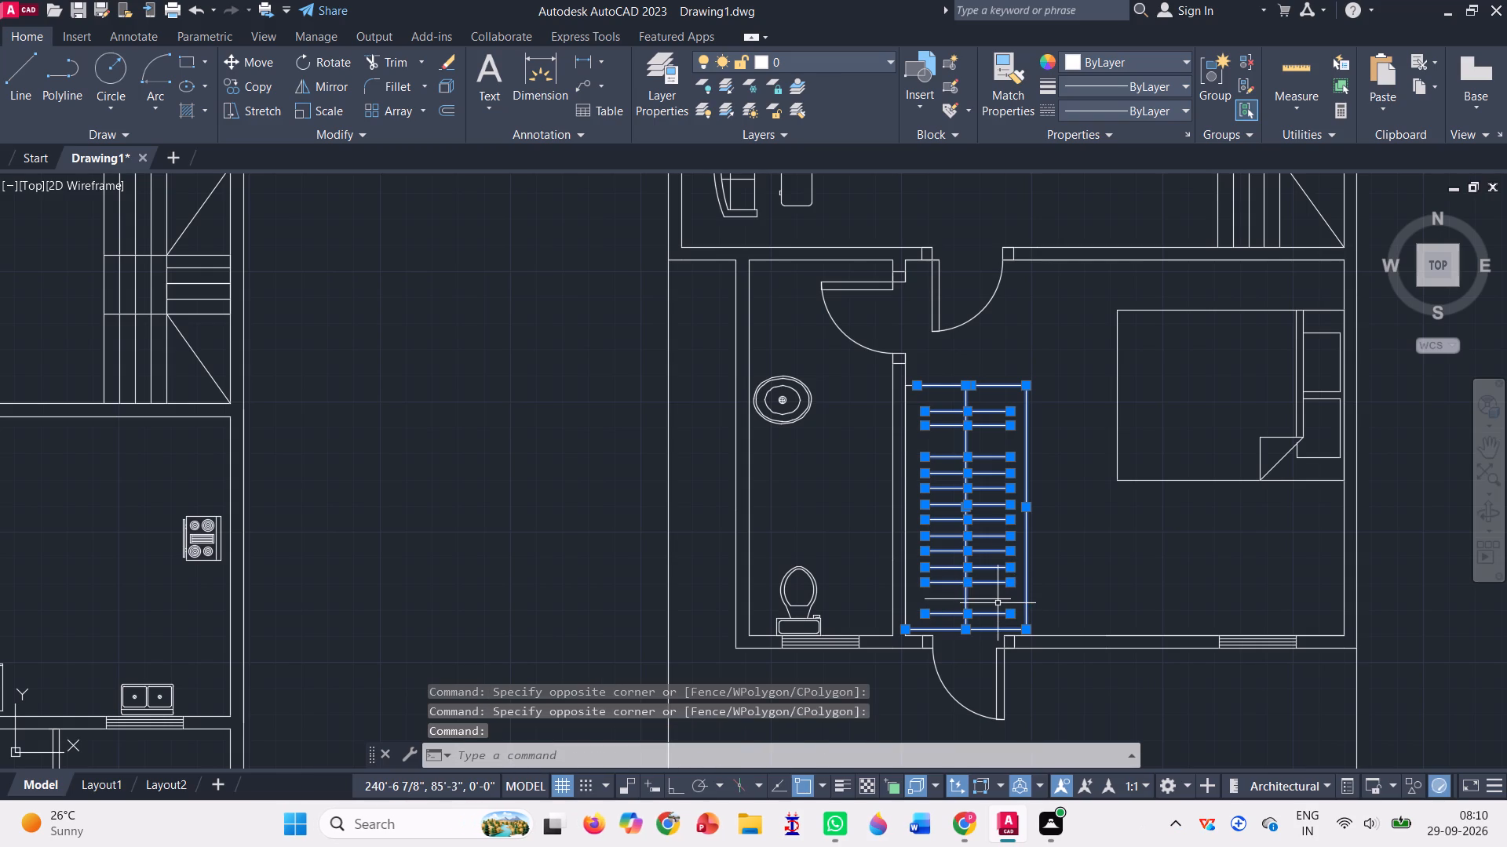
{"action": "left_click", "coordinate": [998, 598]}
{"action": "scroll", "coordinate": [907, 485], "scroll_direction": "up", "scroll_amount": 1}
{"action": "scroll", "coordinate": [905, 341], "scroll_direction": "up", "scroll_amount": 2}
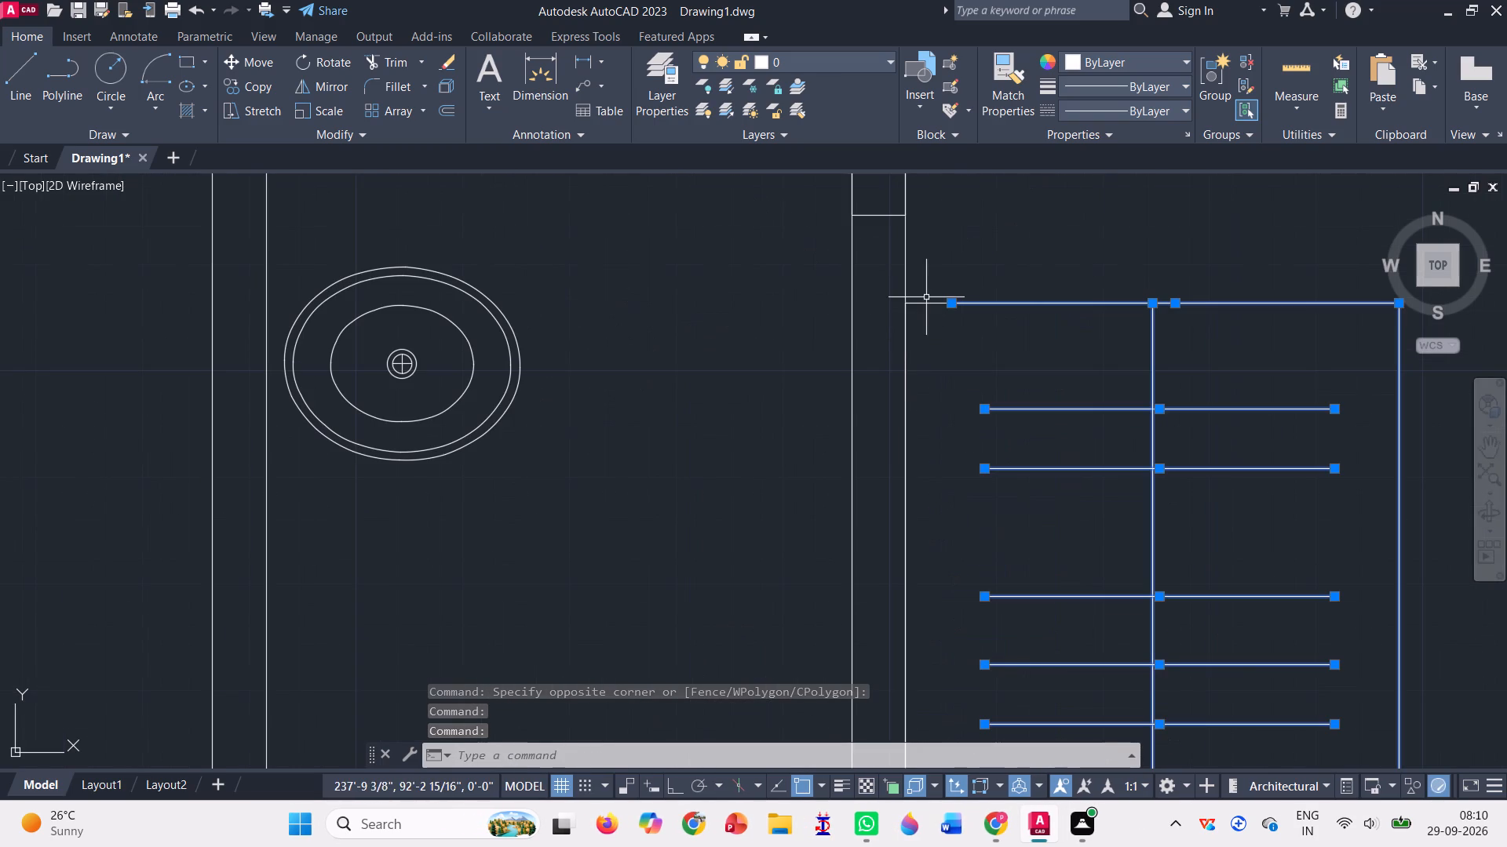
{"action": "left_click", "coordinate": [924, 300]}
{"action": "left_click", "coordinate": [904, 320]}
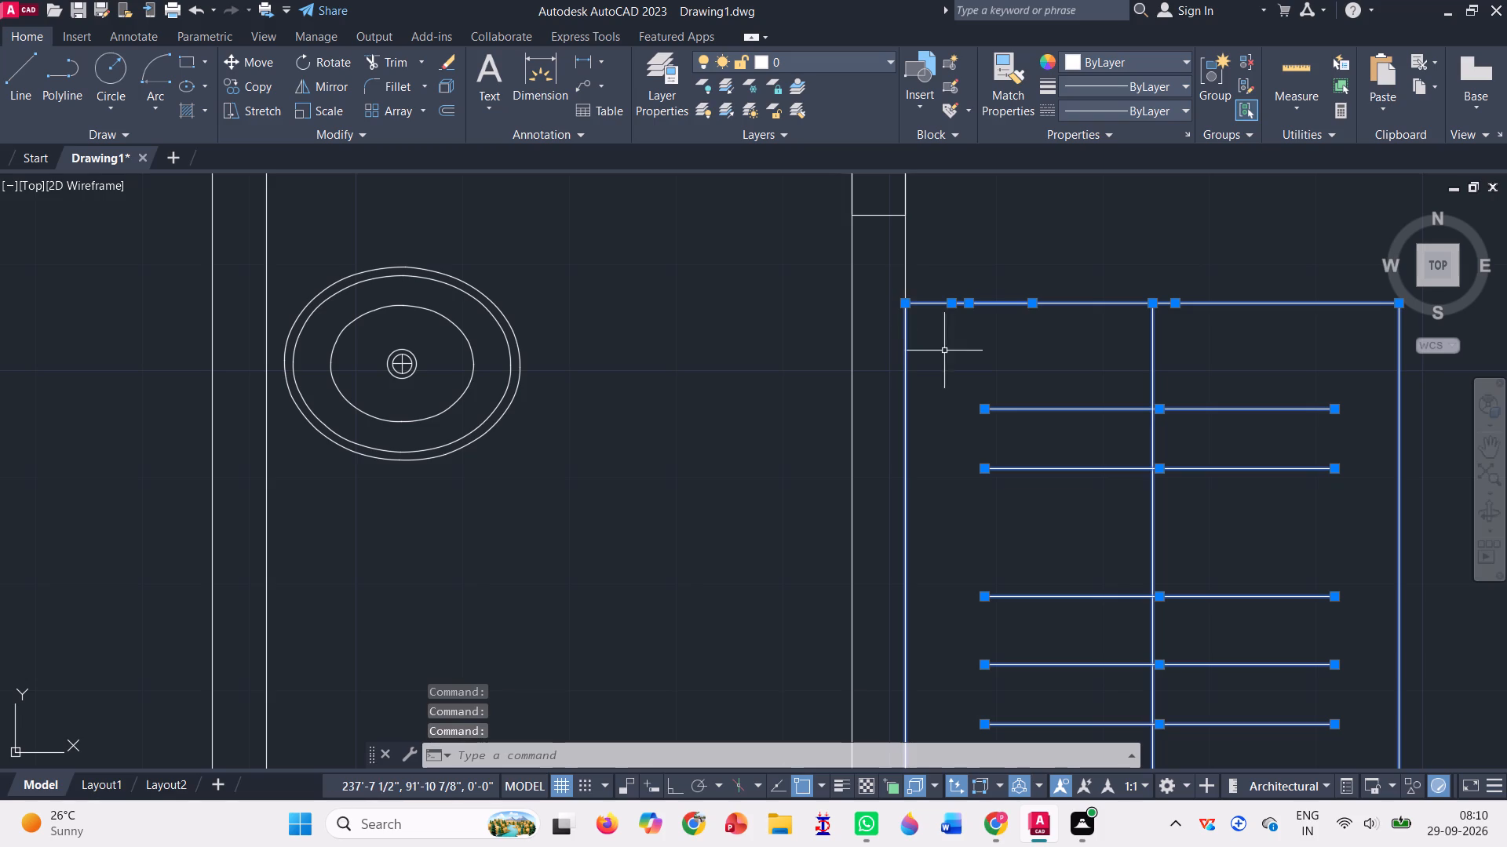
{"action": "key", "text": "Delete"}
Delete the leftover short slat line near the south door of the second plan's south bedroom.
{"action": "scroll", "coordinate": [964, 371], "scroll_direction": "down", "scroll_amount": 4}
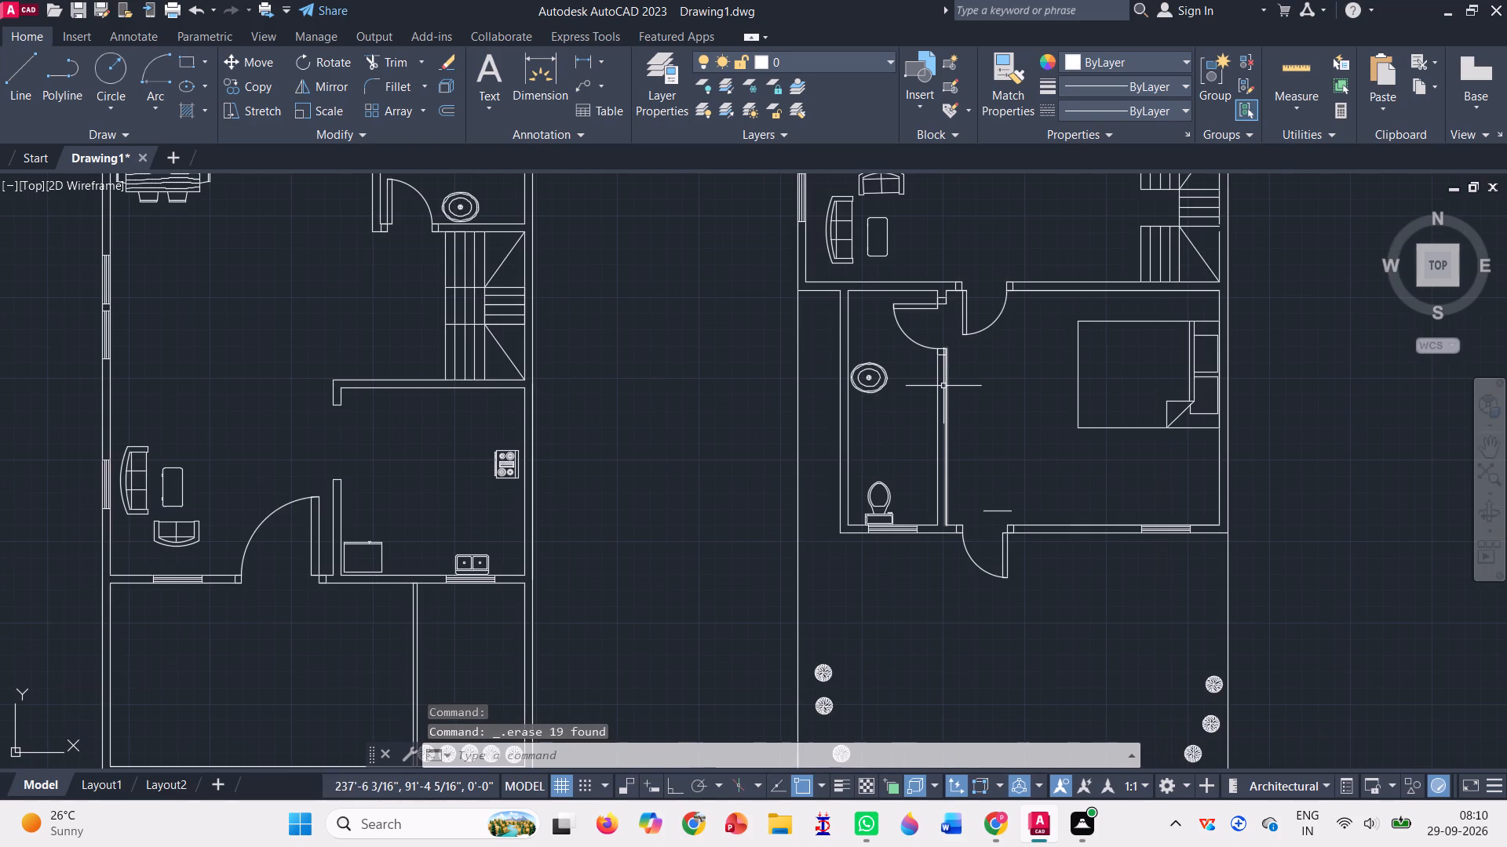
{"action": "left_click", "coordinate": [990, 511]}
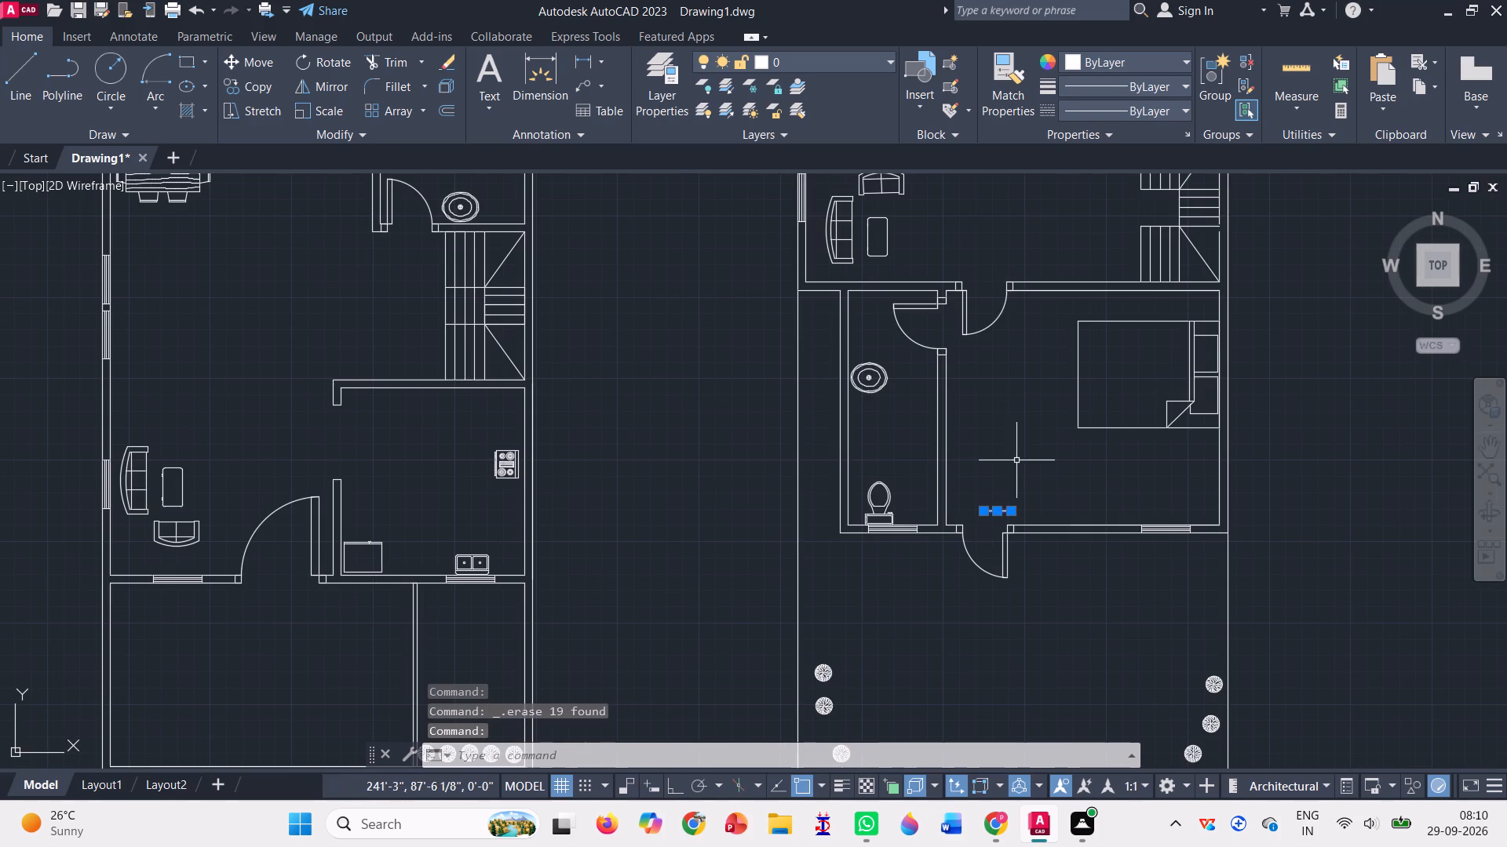
{"action": "key", "text": "Delete"}
Copy the reduced slatted rectangle from the first plan's north bedroom by its southwest corner to the bathroom wall in the second plan's south bedroom.
{"action": "scroll", "coordinate": [1013, 453], "scroll_direction": "down", "scroll_amount": 2}
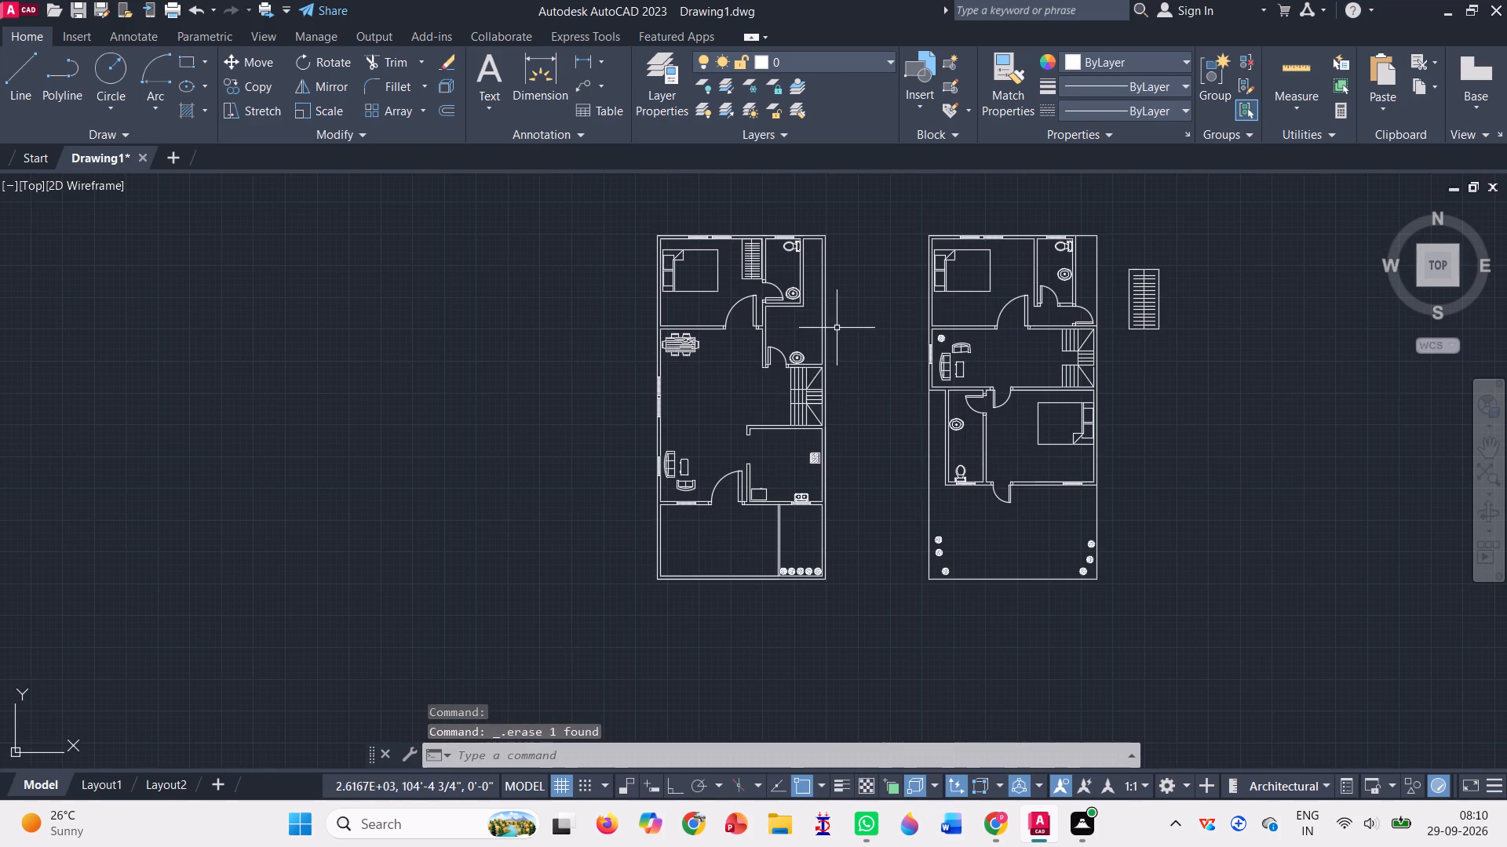
{"action": "scroll", "coordinate": [764, 256], "scroll_direction": "up", "scroll_amount": 4}
{"action": "scroll", "coordinate": [728, 268], "scroll_direction": "down", "scroll_amount": 1}
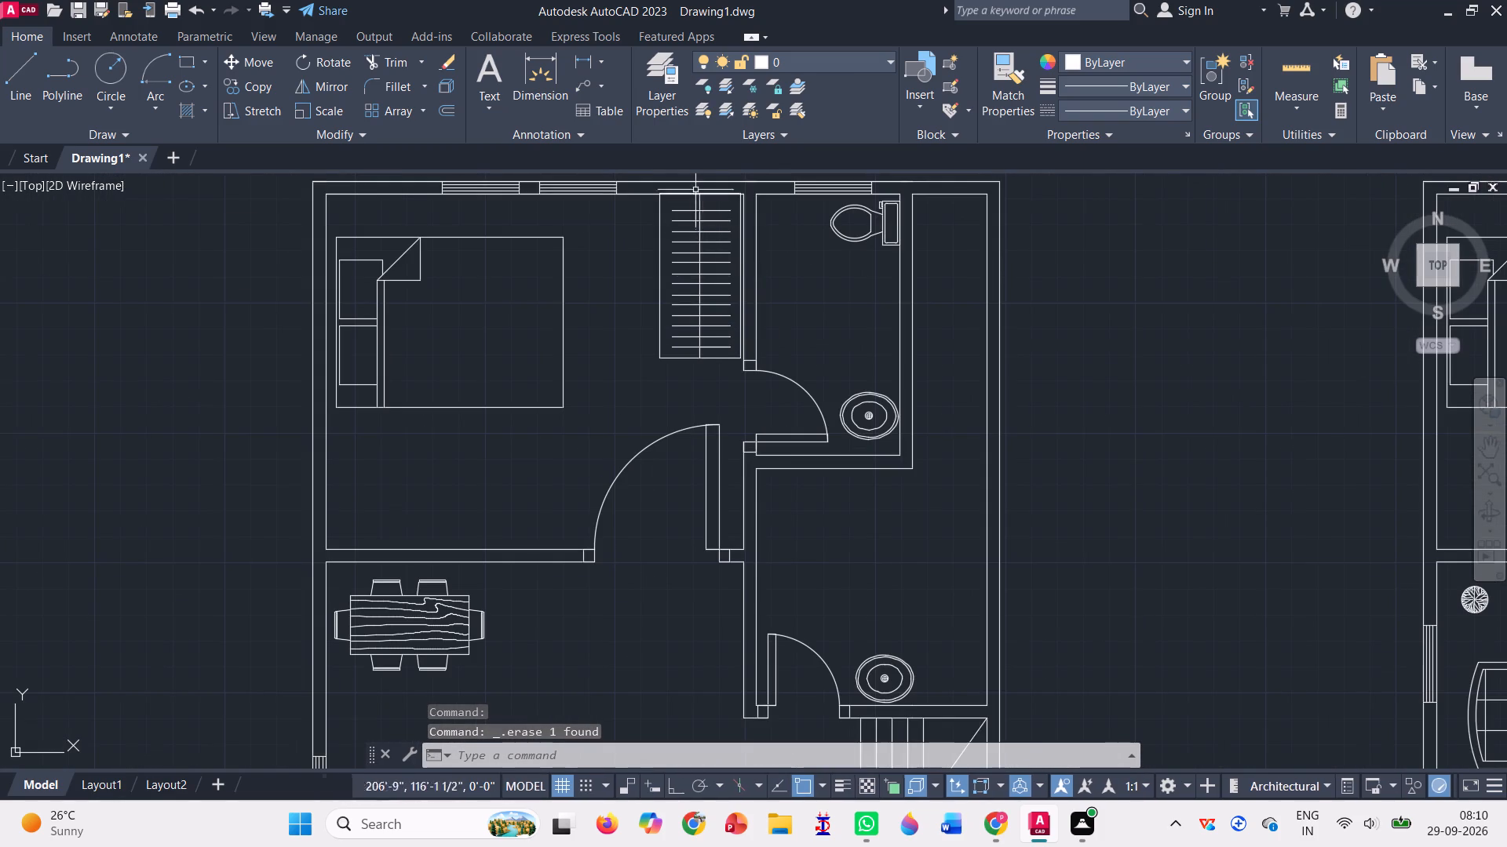
{"action": "scroll", "coordinate": [693, 182], "scroll_direction": "up", "scroll_amount": 1}
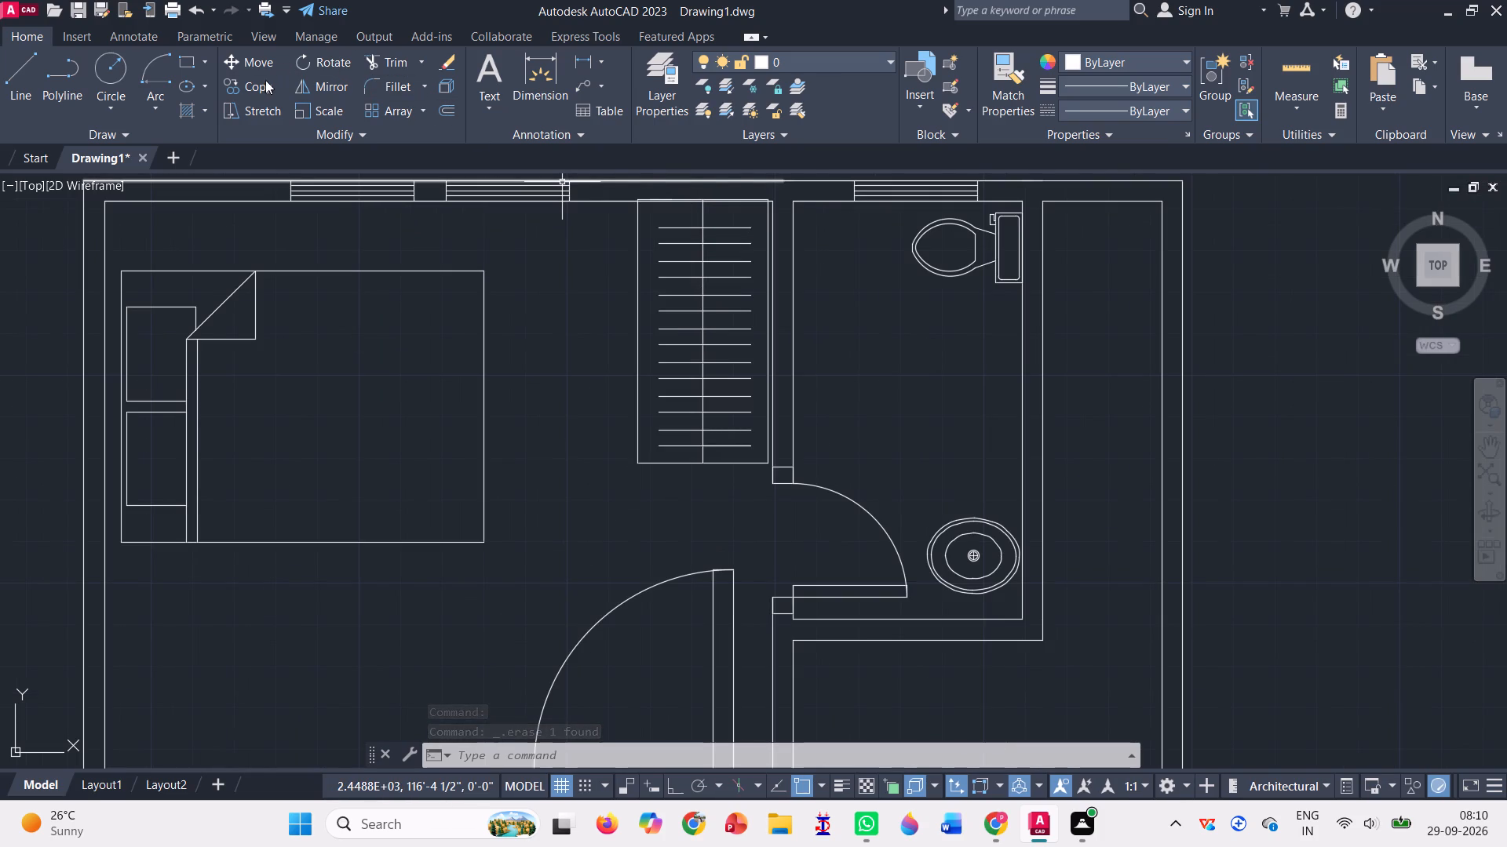
{"action": "double_click", "coordinate": [260, 83]}
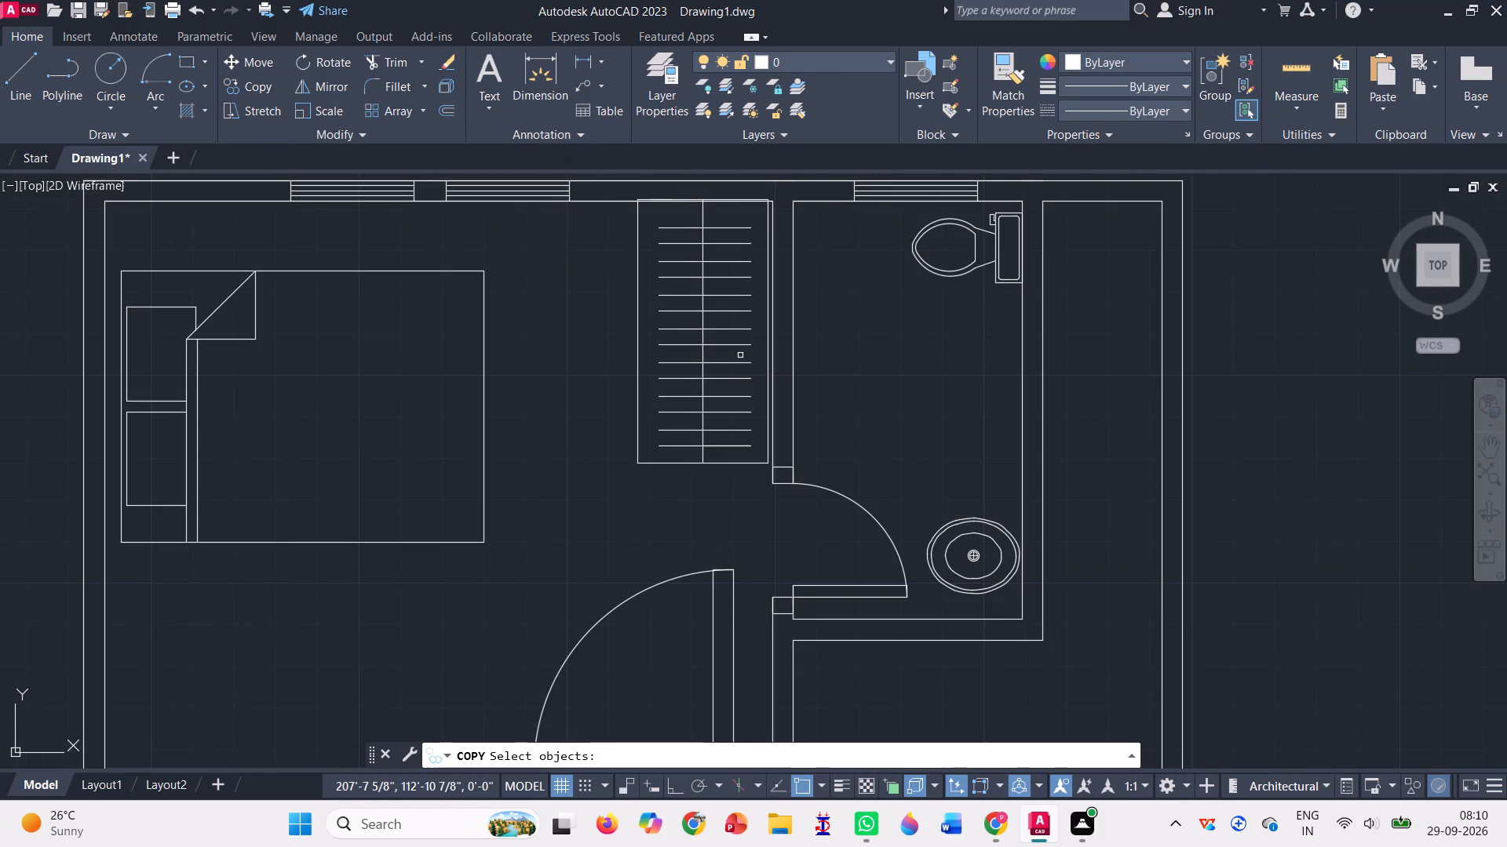
{"action": "left_click", "coordinate": [627, 194]}
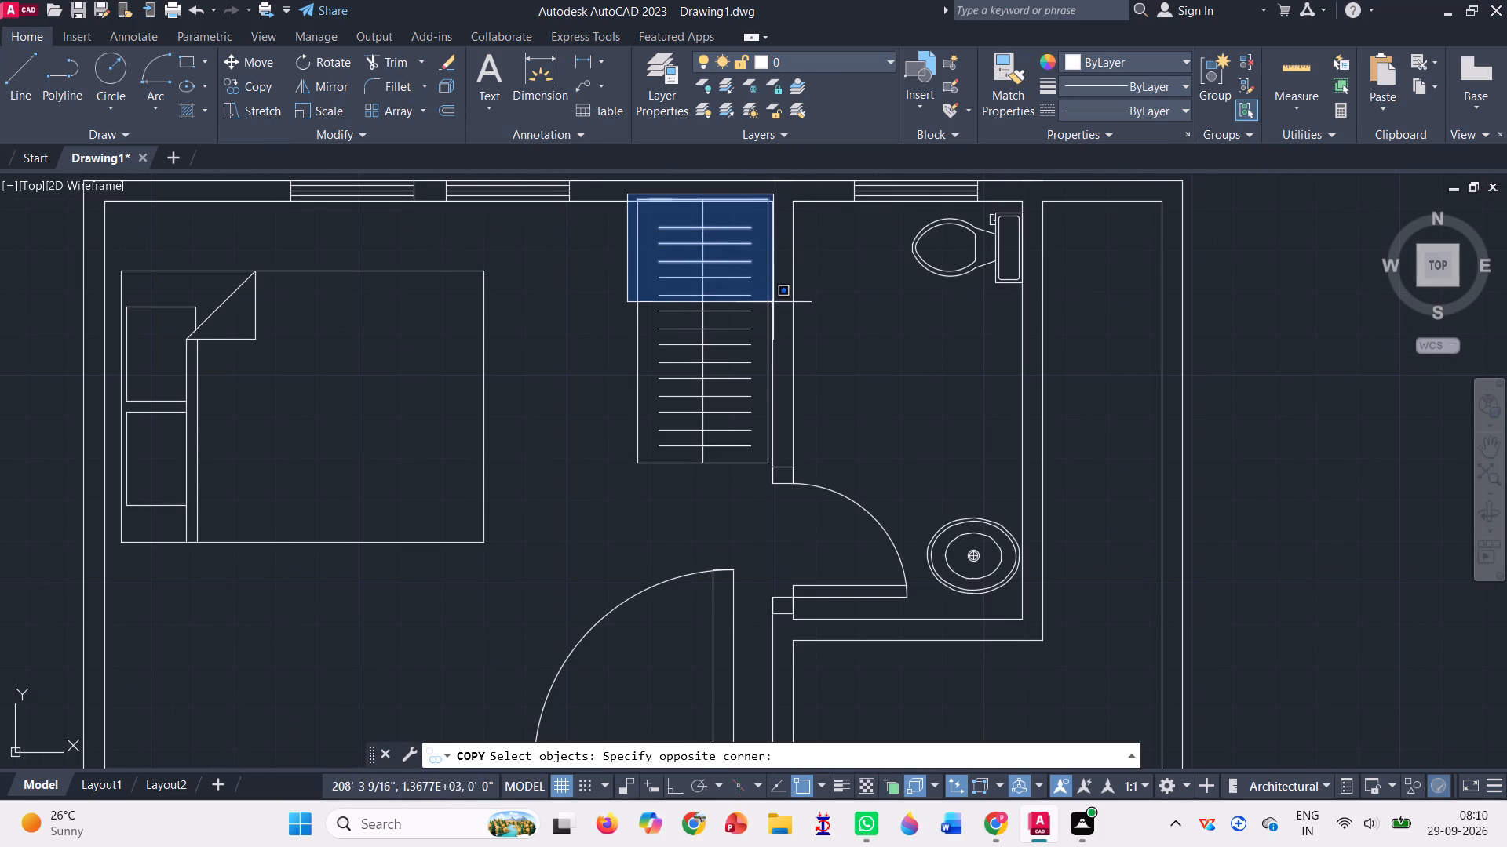
{"action": "left_click", "coordinate": [771, 469]}
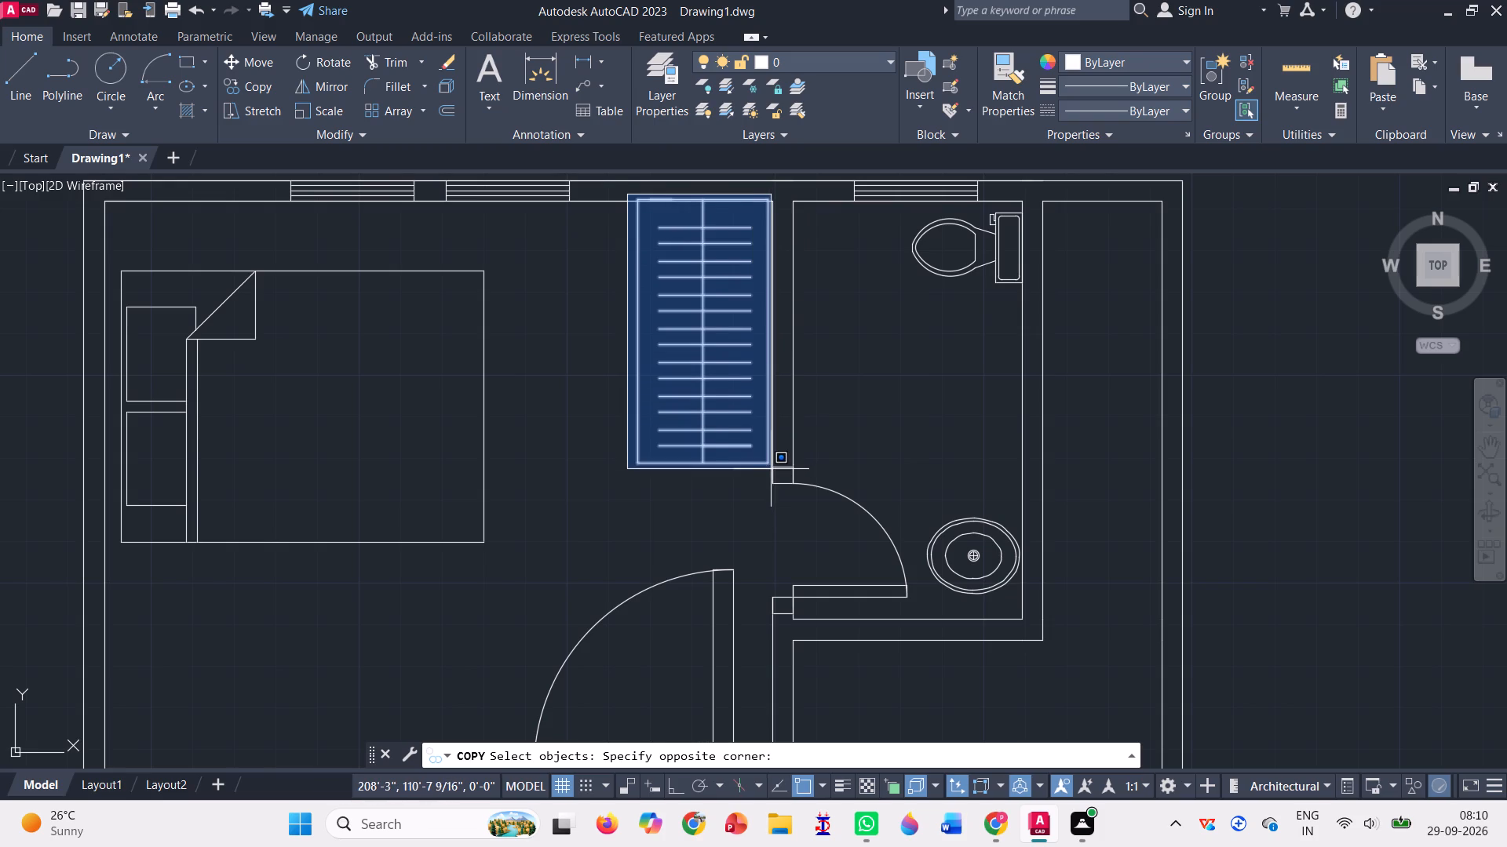
{"action": "key", "text": "Return"}
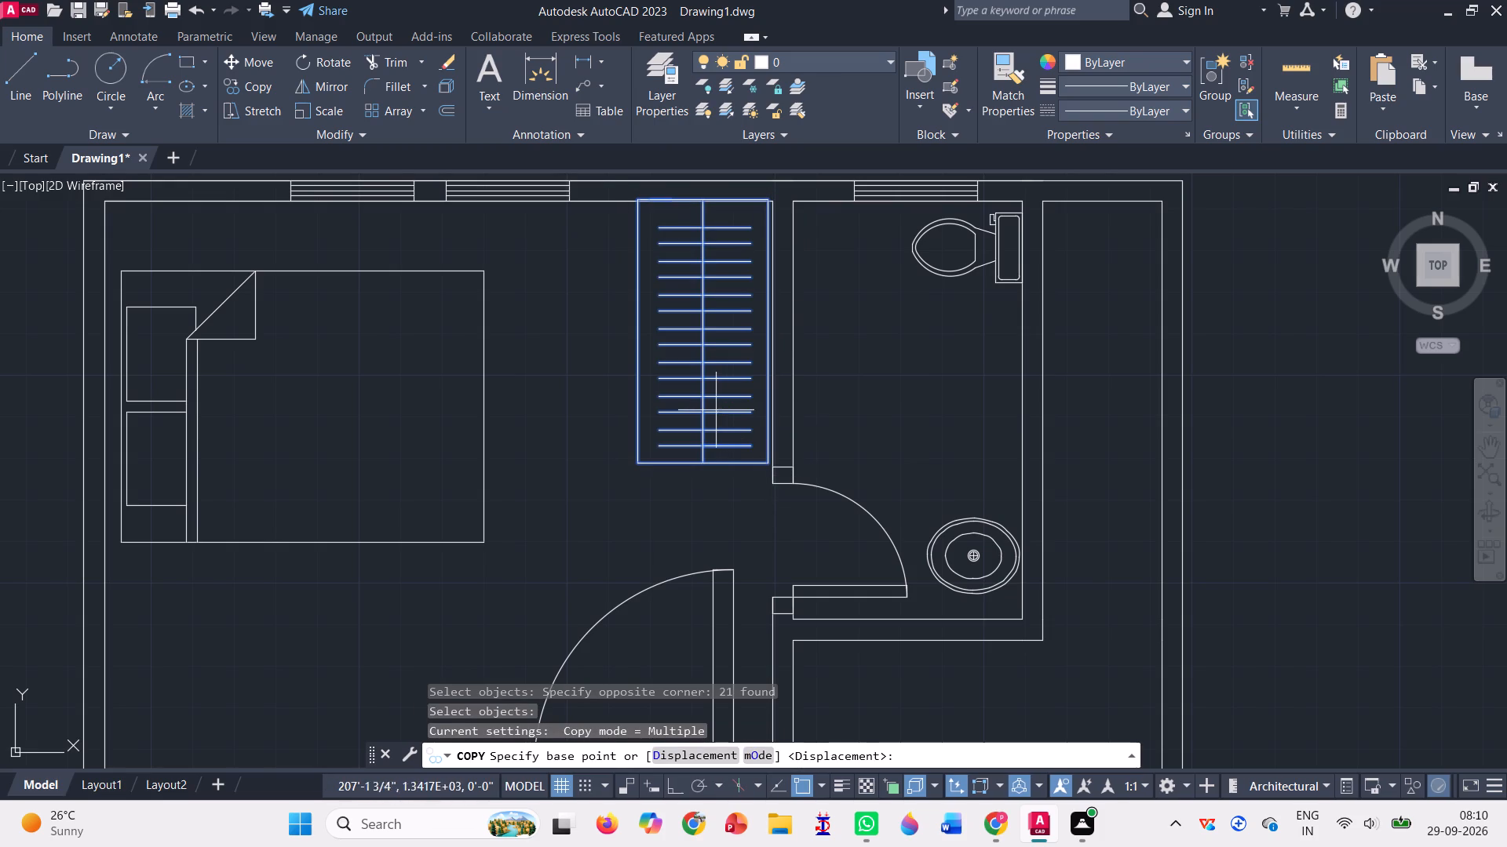
{"action": "left_click", "coordinate": [633, 462]}
{"action": "scroll", "coordinate": [635, 461], "scroll_direction": "down", "scroll_amount": 4}
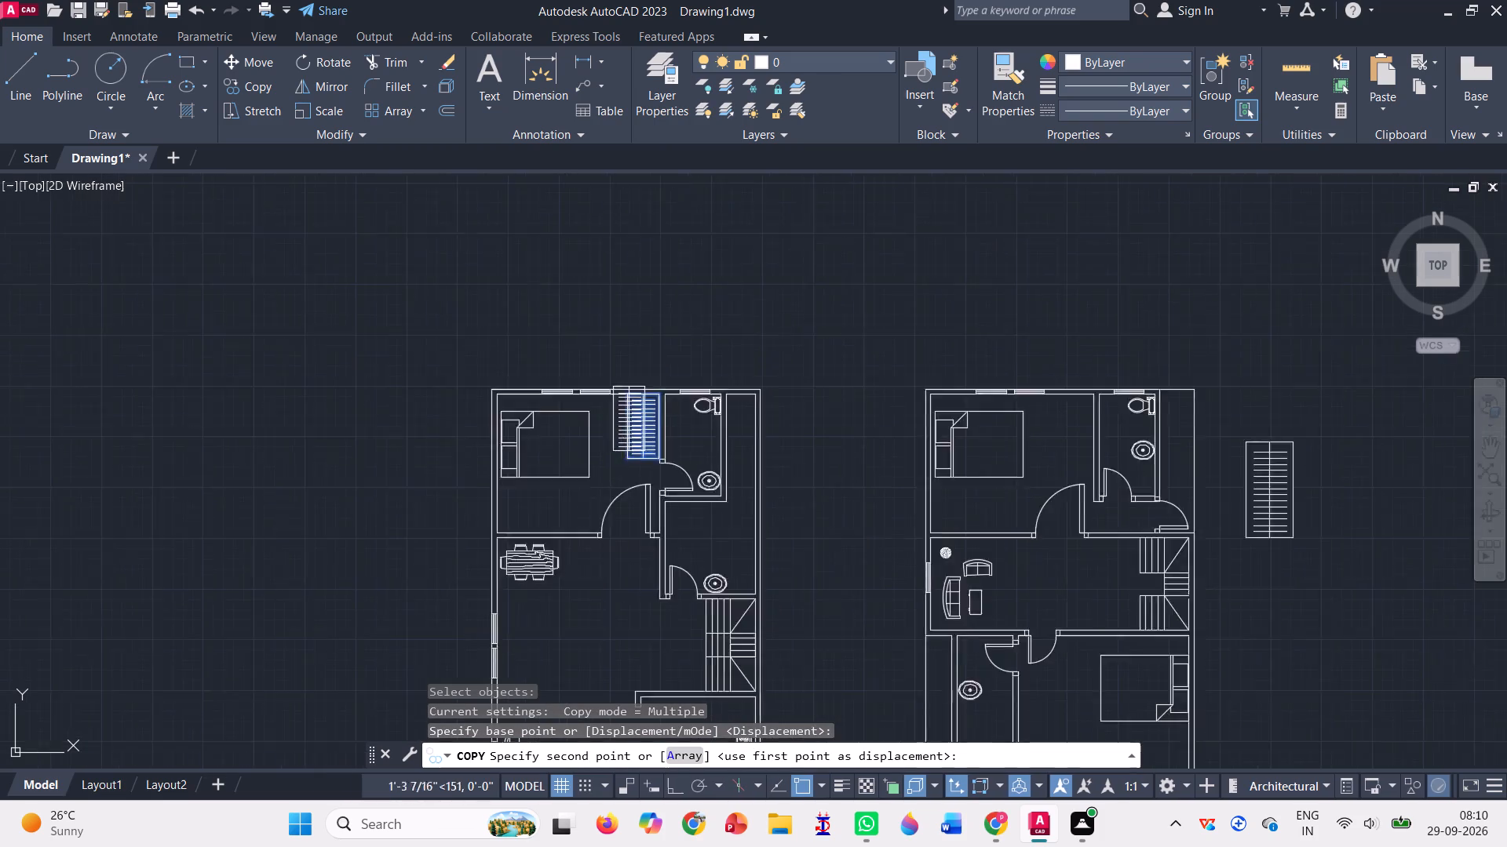
{"action": "scroll", "coordinate": [821, 408], "scroll_direction": "down", "scroll_amount": 1}
{"action": "scroll", "coordinate": [849, 573], "scroll_direction": "up", "scroll_amount": 3}
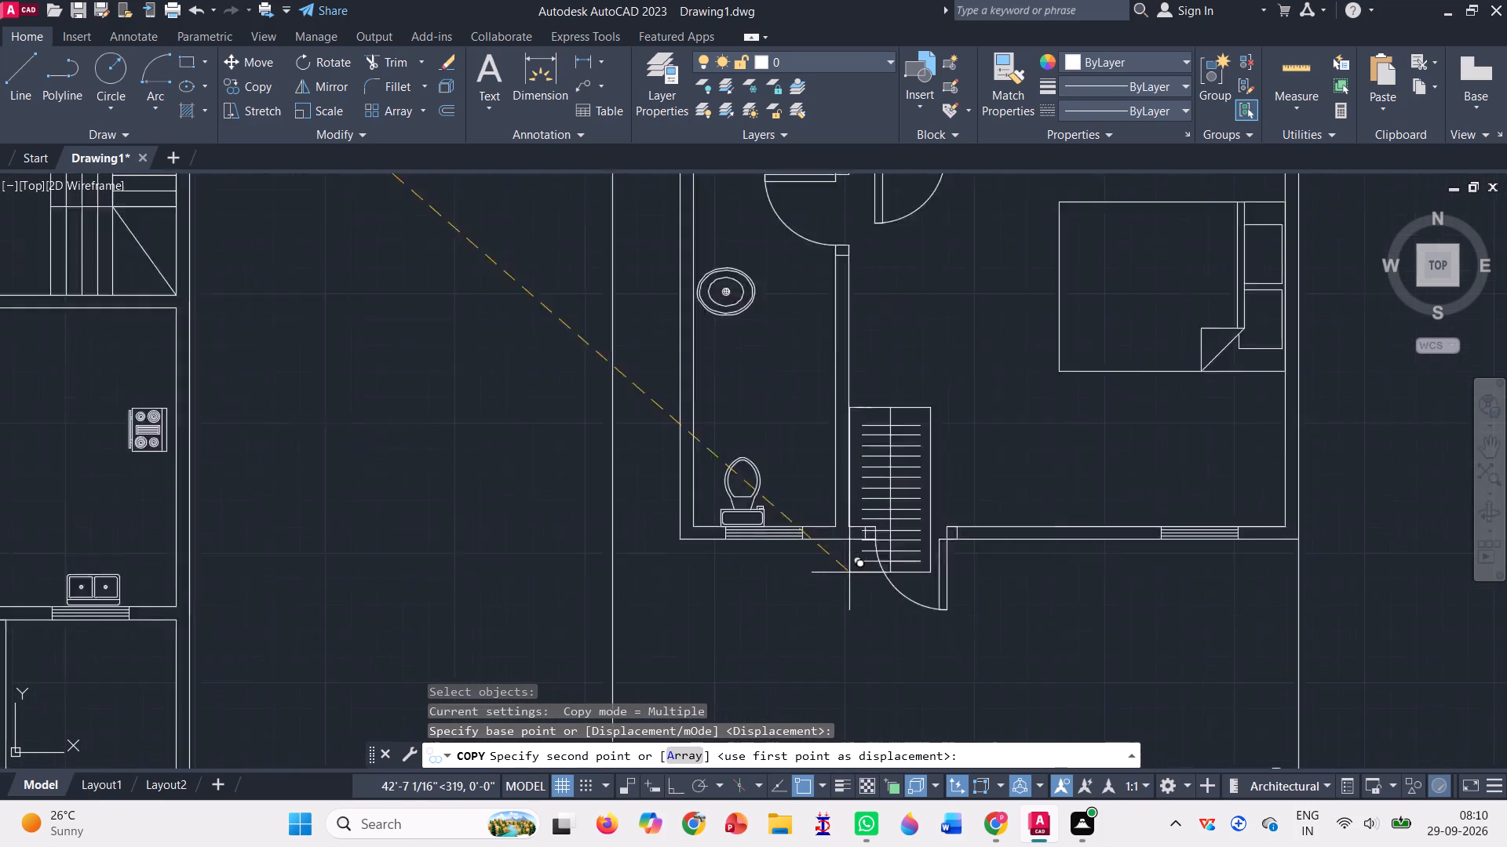
{"action": "scroll", "coordinate": [849, 573], "scroll_direction": "up", "scroll_amount": 2}
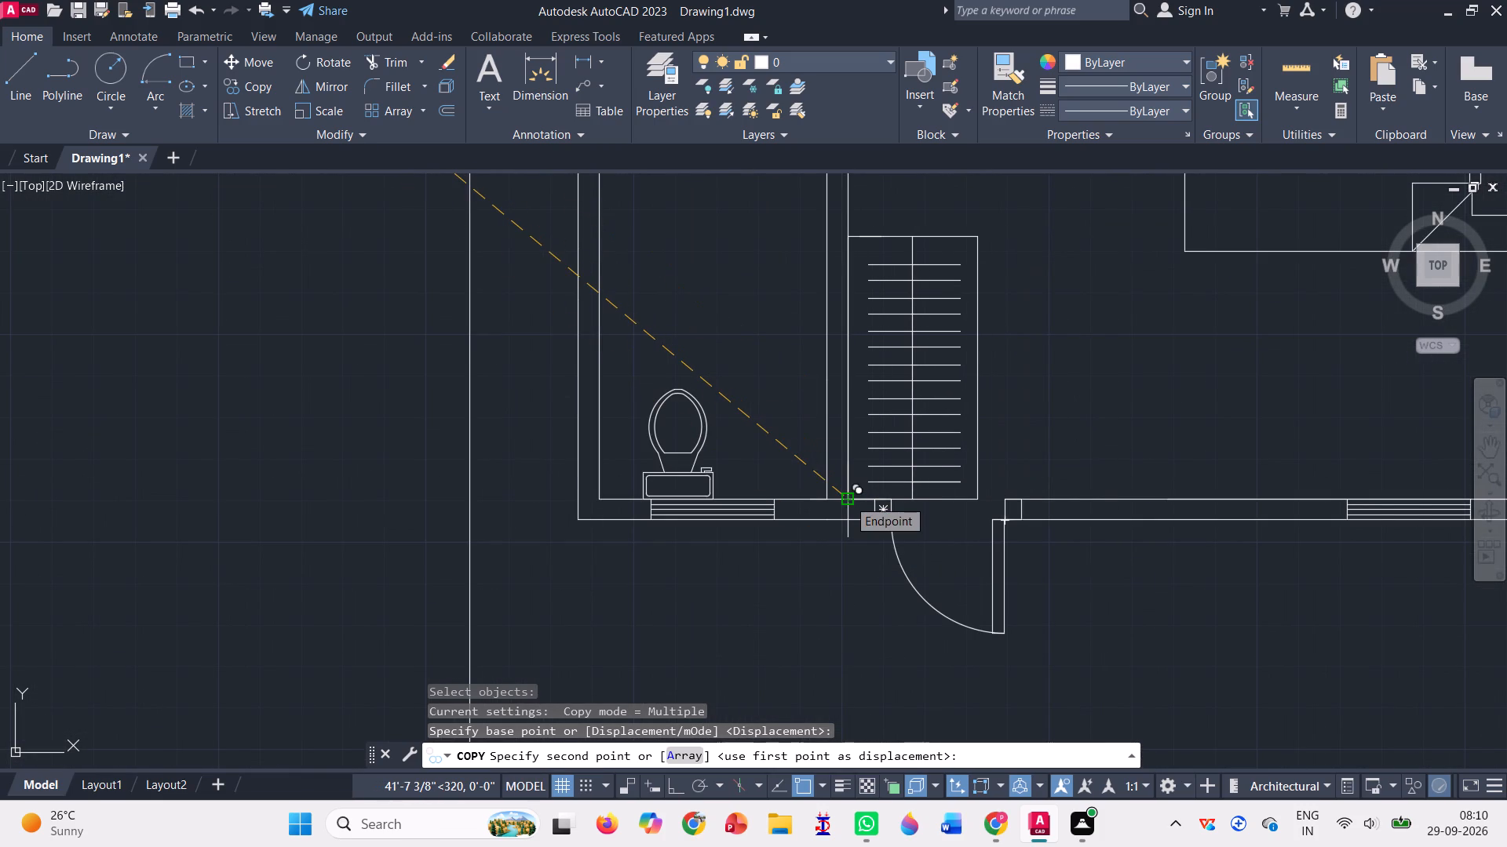
{"action": "scroll", "coordinate": [848, 499], "scroll_direction": "down", "scroll_amount": 1}
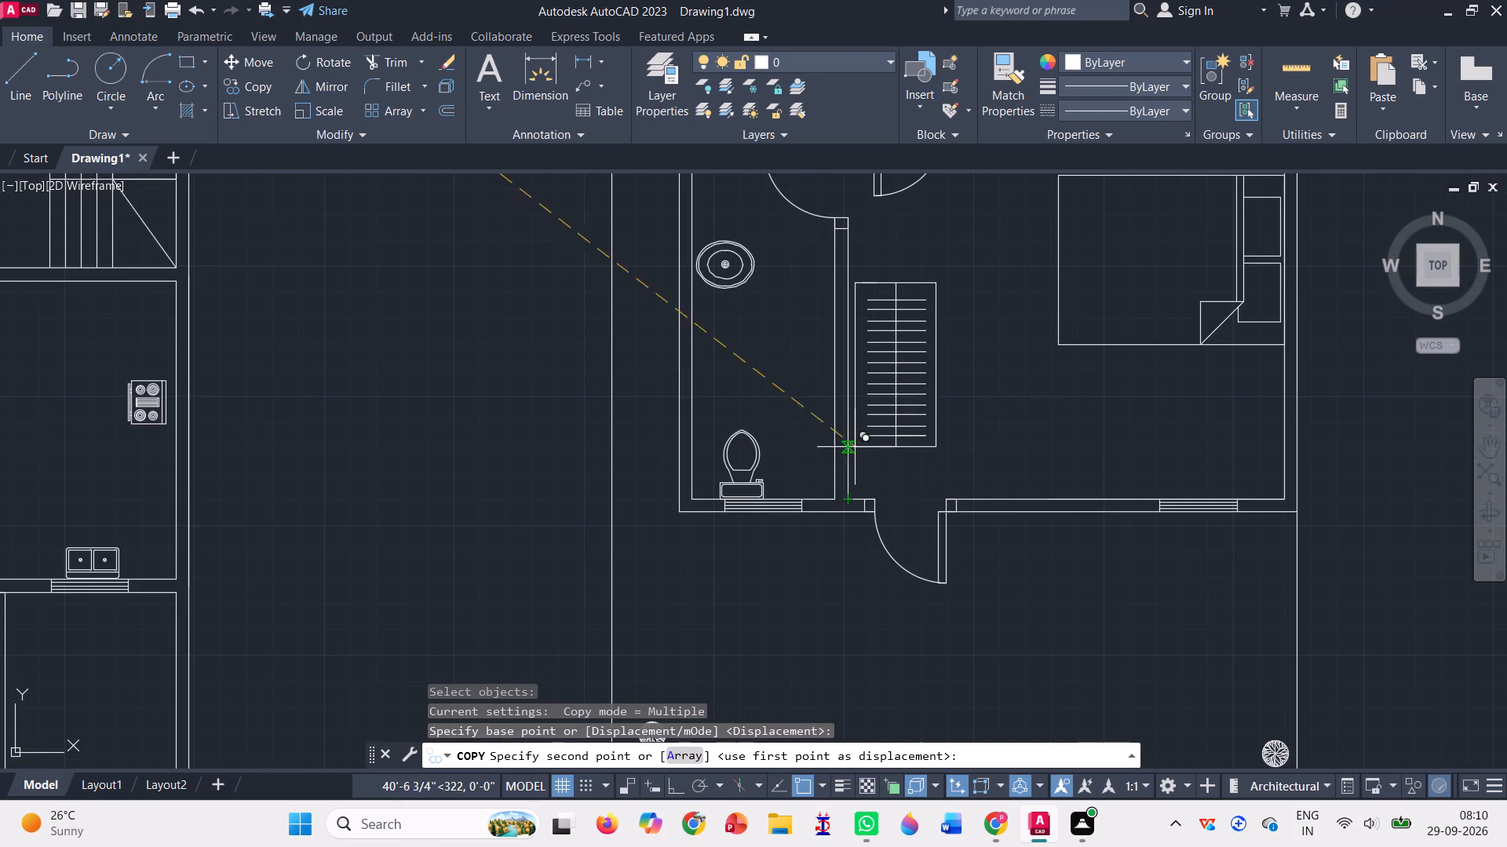
{"action": "left_click", "coordinate": [849, 420]}
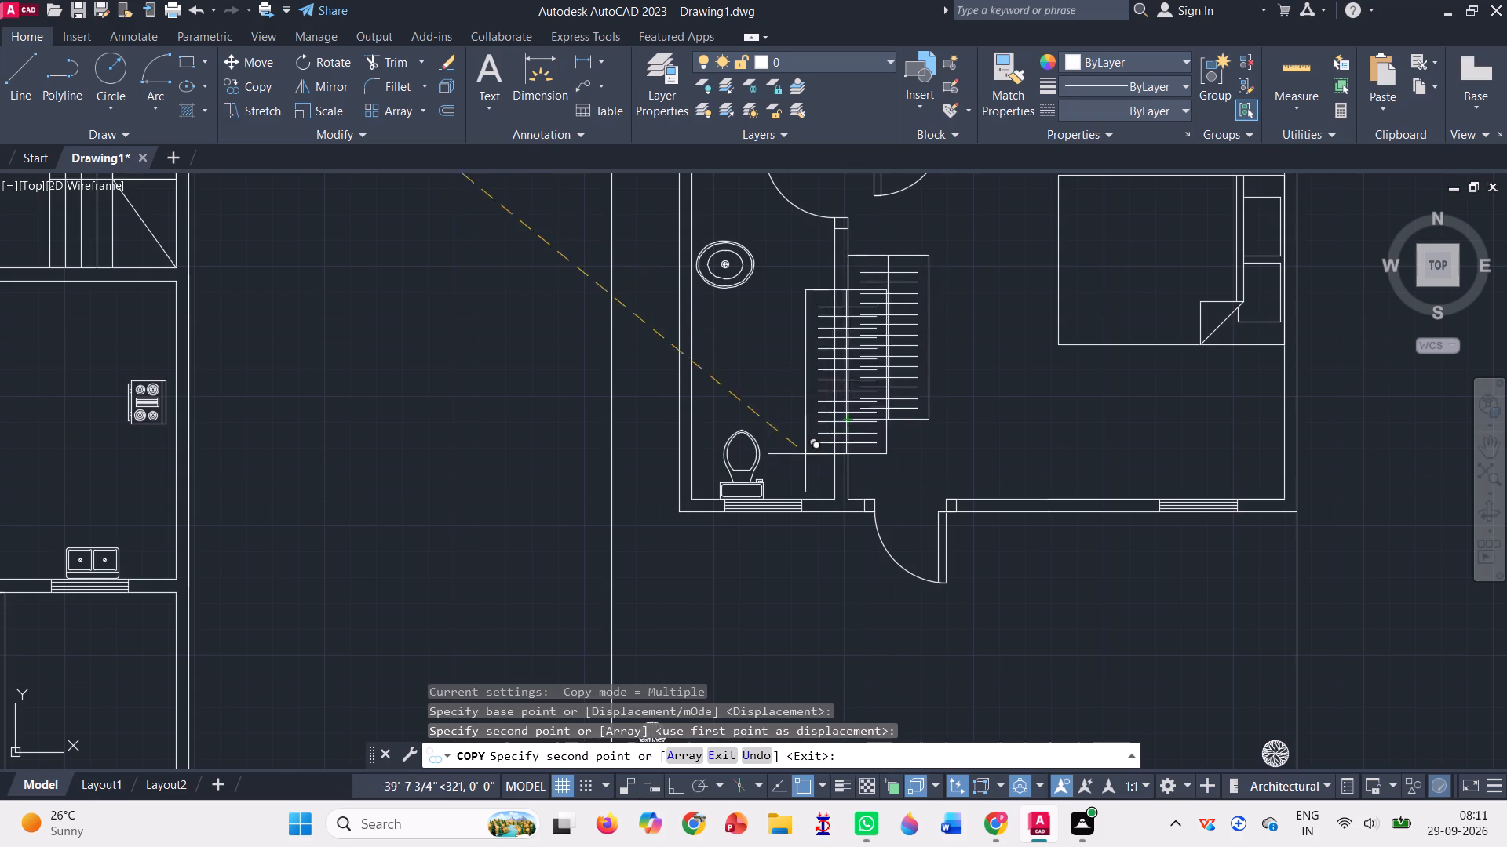
Place another copy of the reduced slatted rectangle outside the second plan, south of the large original, and finish copying.
{"action": "scroll", "coordinate": [764, 516], "scroll_direction": "down", "scroll_amount": 2}
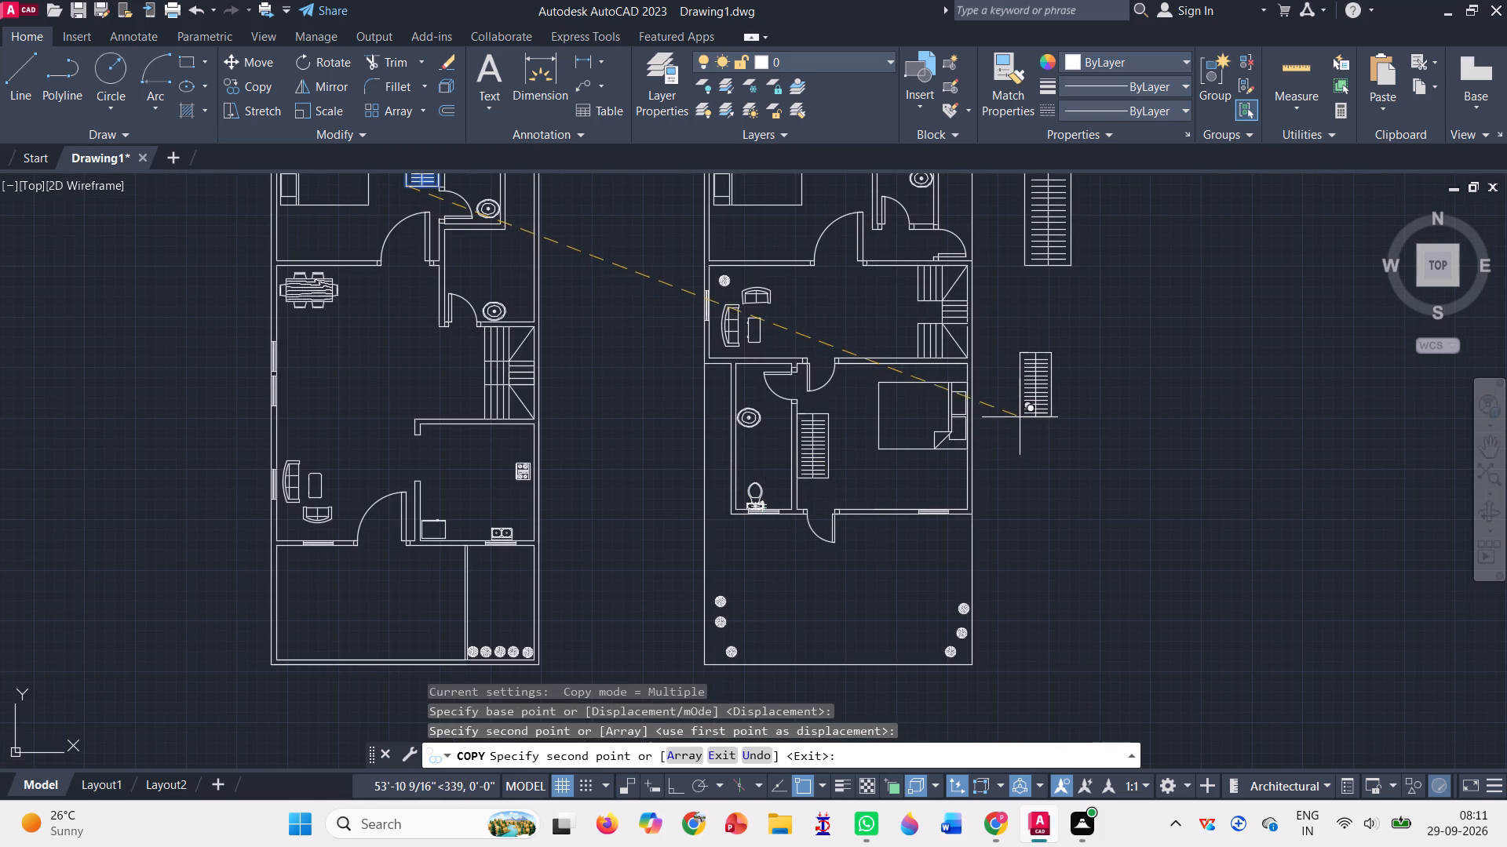
{"action": "scroll", "coordinate": [907, 409], "scroll_direction": "down", "scroll_amount": 2}
{"action": "scroll", "coordinate": [871, 351], "scroll_direction": "up", "scroll_amount": 1}
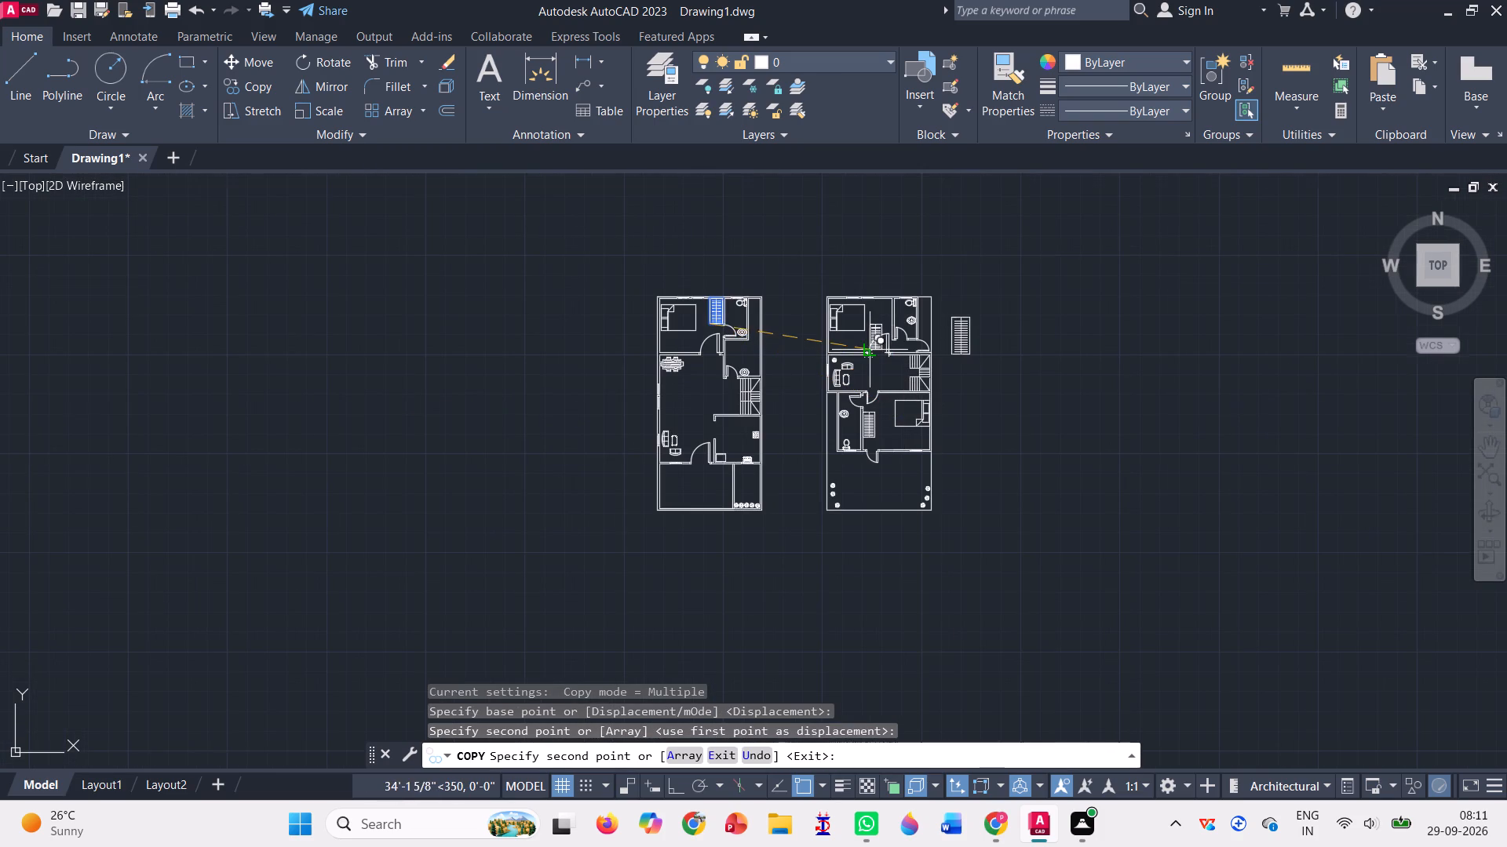
{"action": "scroll", "coordinate": [871, 351], "scroll_direction": "up", "scroll_amount": 2}
{"action": "left_click", "coordinate": [1179, 529]}
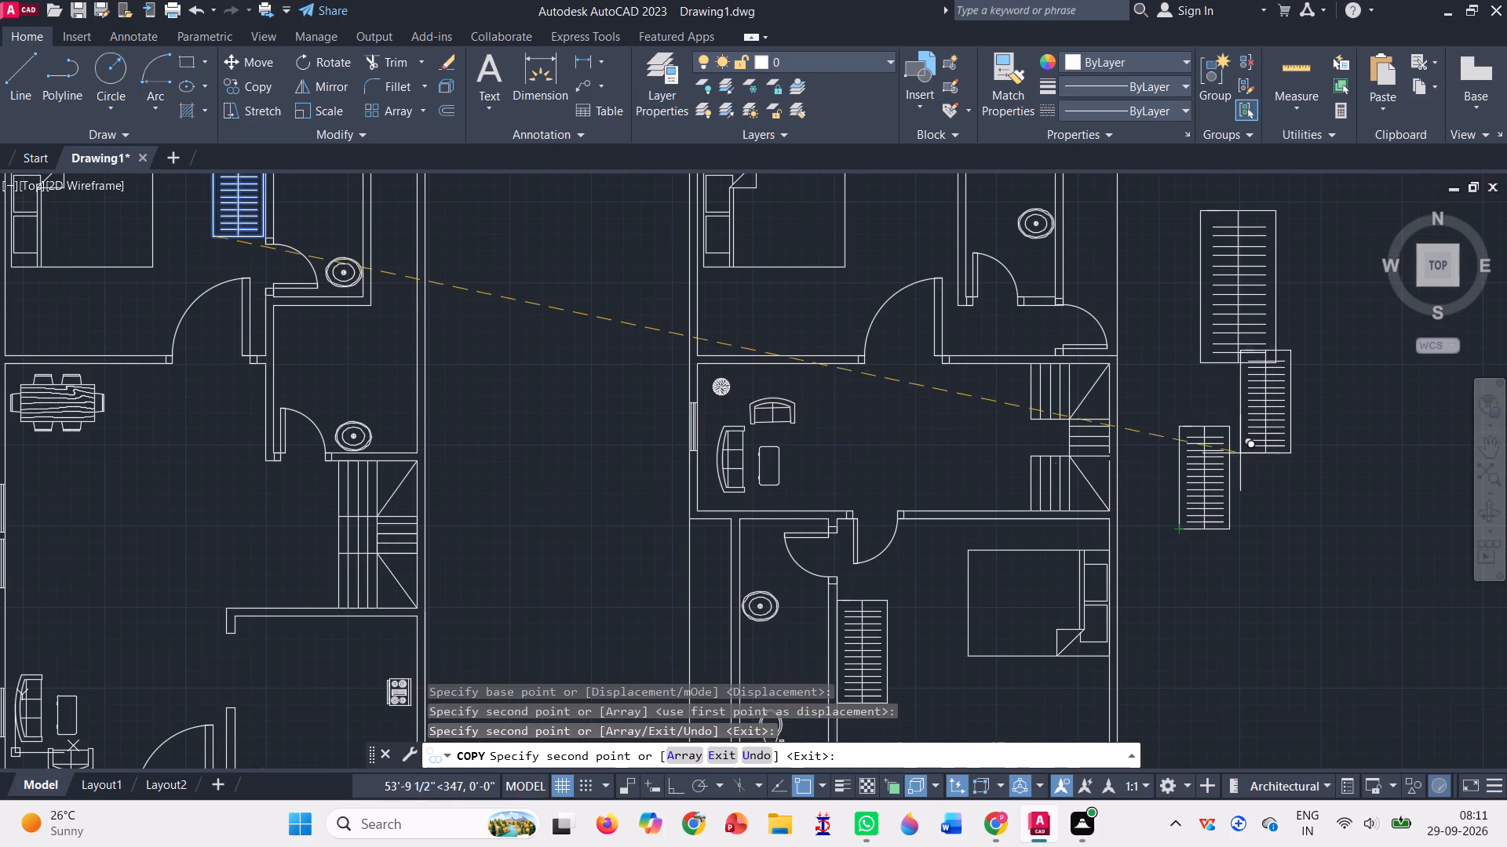
{"action": "key", "text": "Return"}
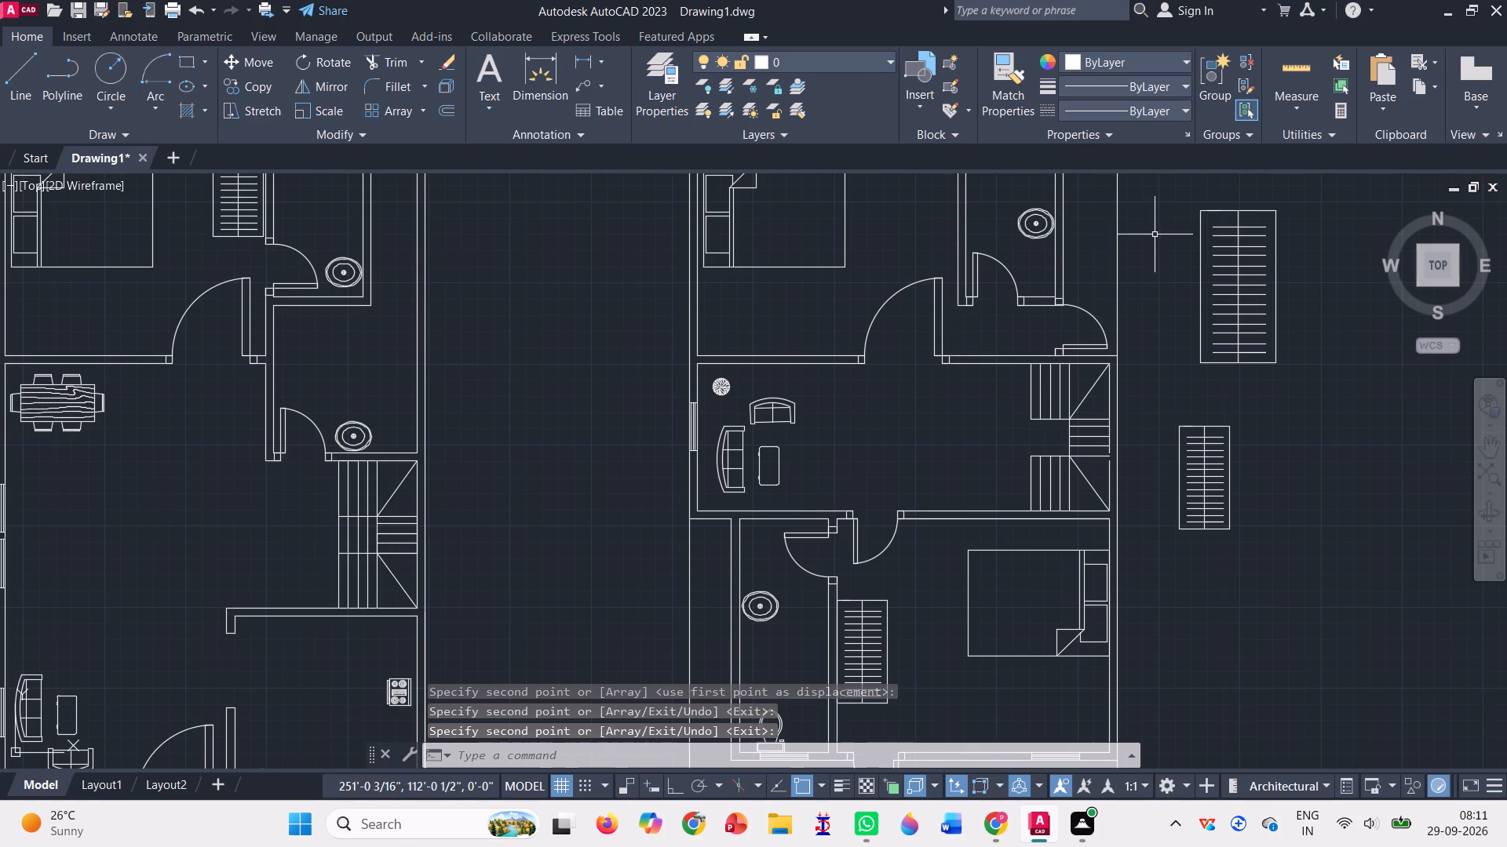
Delete the large original slatted rectangle with its centre line and slats outside the second plan.
{"action": "left_click_drag", "start_coordinate": [1191, 203], "coordinate": [1262, 361]}
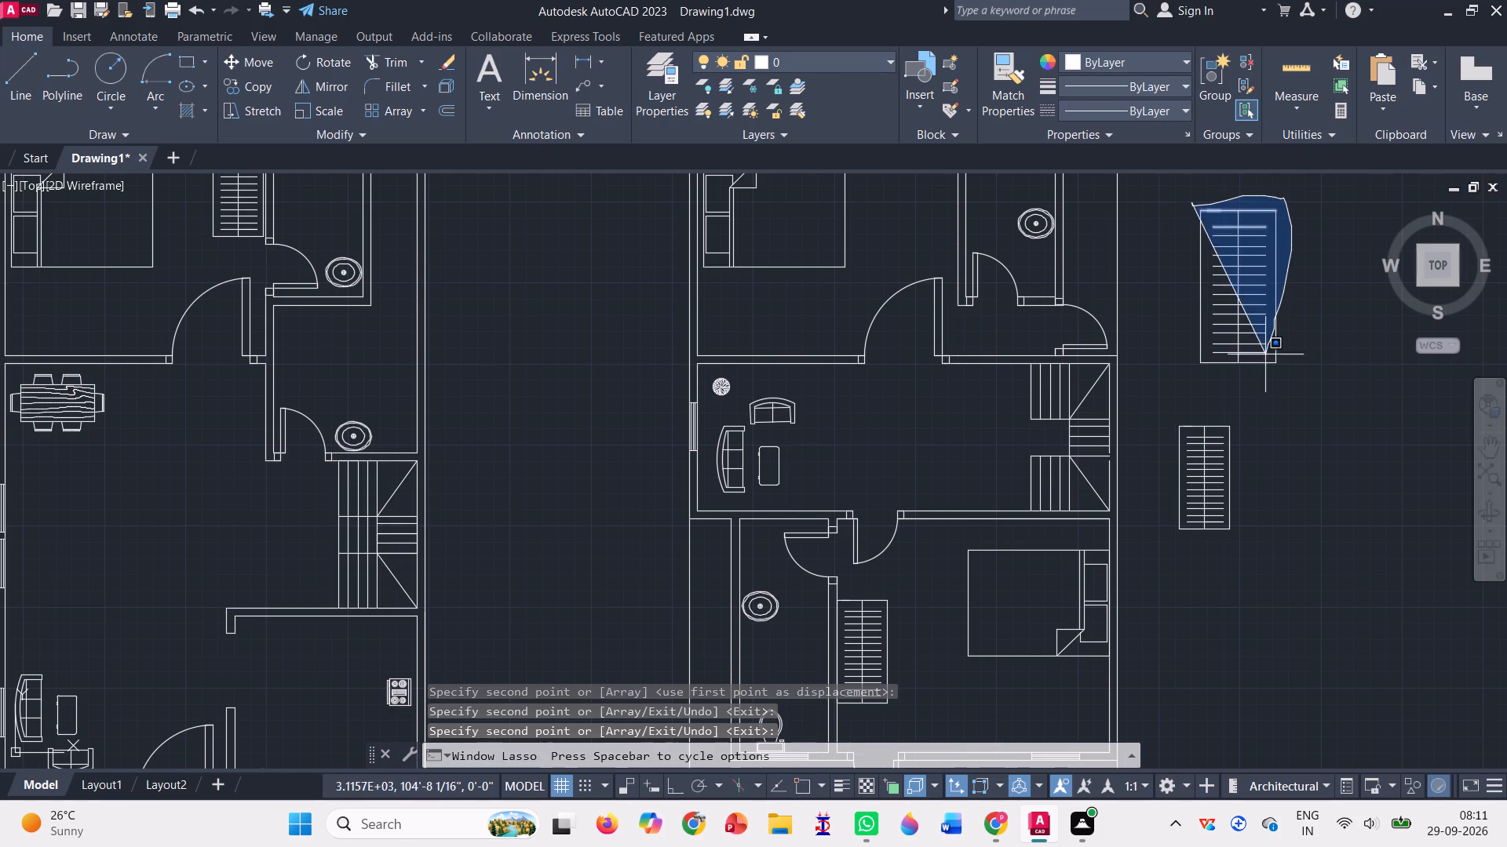
{"action": "left_click_drag", "start_coordinate": [1262, 361], "coordinate": [1184, 380]}
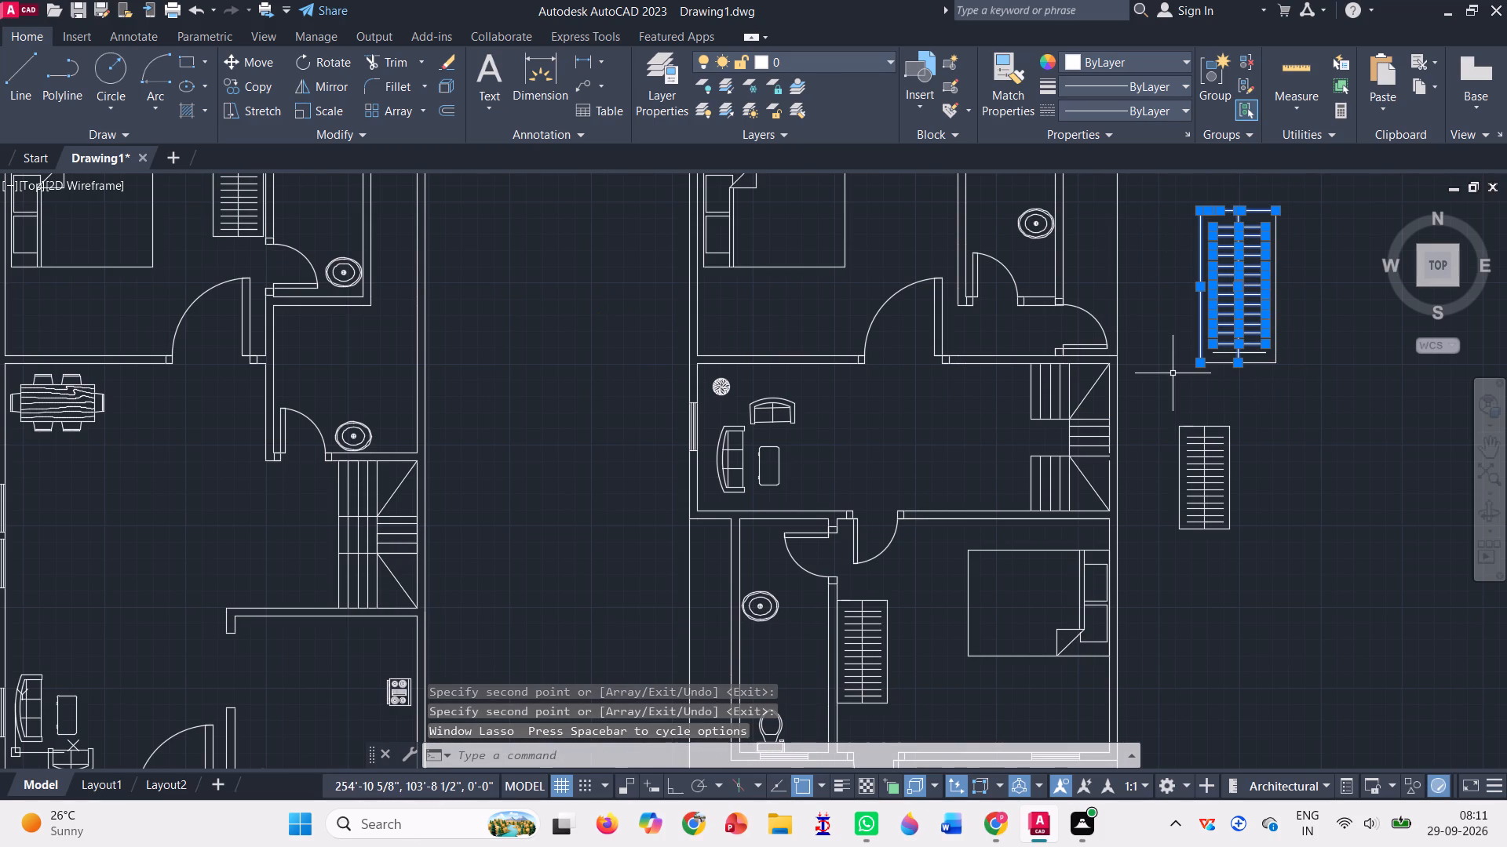
{"action": "key", "text": "Delete"}
{"action": "left_click_drag", "start_coordinate": [1192, 177], "coordinate": [1188, 390]}
{"action": "key", "text": "Return"}
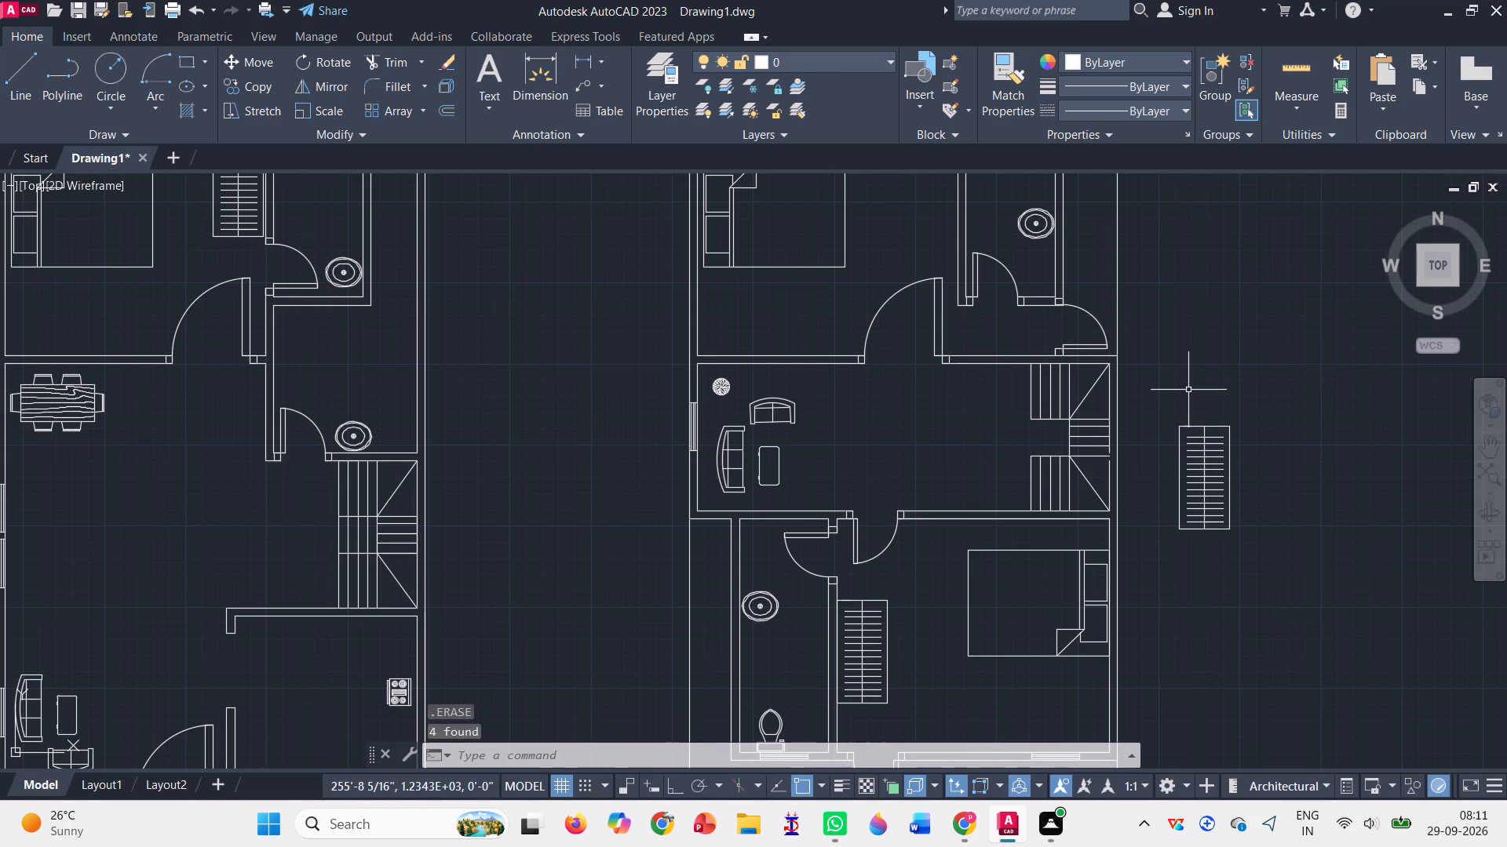
Rotate the reduced slatted rectangle outside the second plan a quarter turn about its southeast corner so it lies horizontally.
{"action": "left_click", "coordinate": [339, 65]}
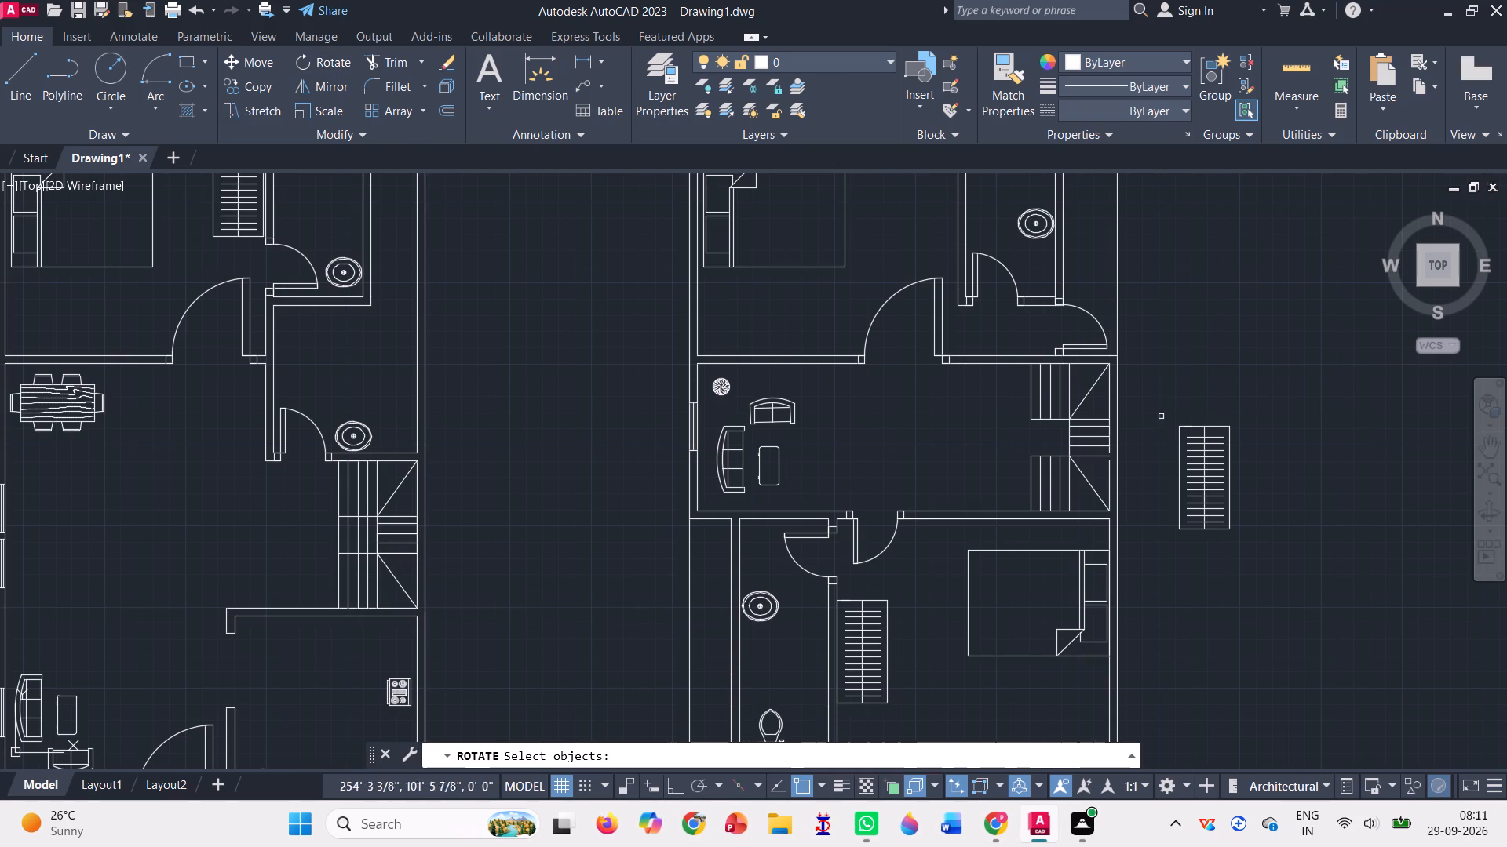
{"action": "left_click_drag", "start_coordinate": [1156, 423], "coordinate": [1181, 580]}
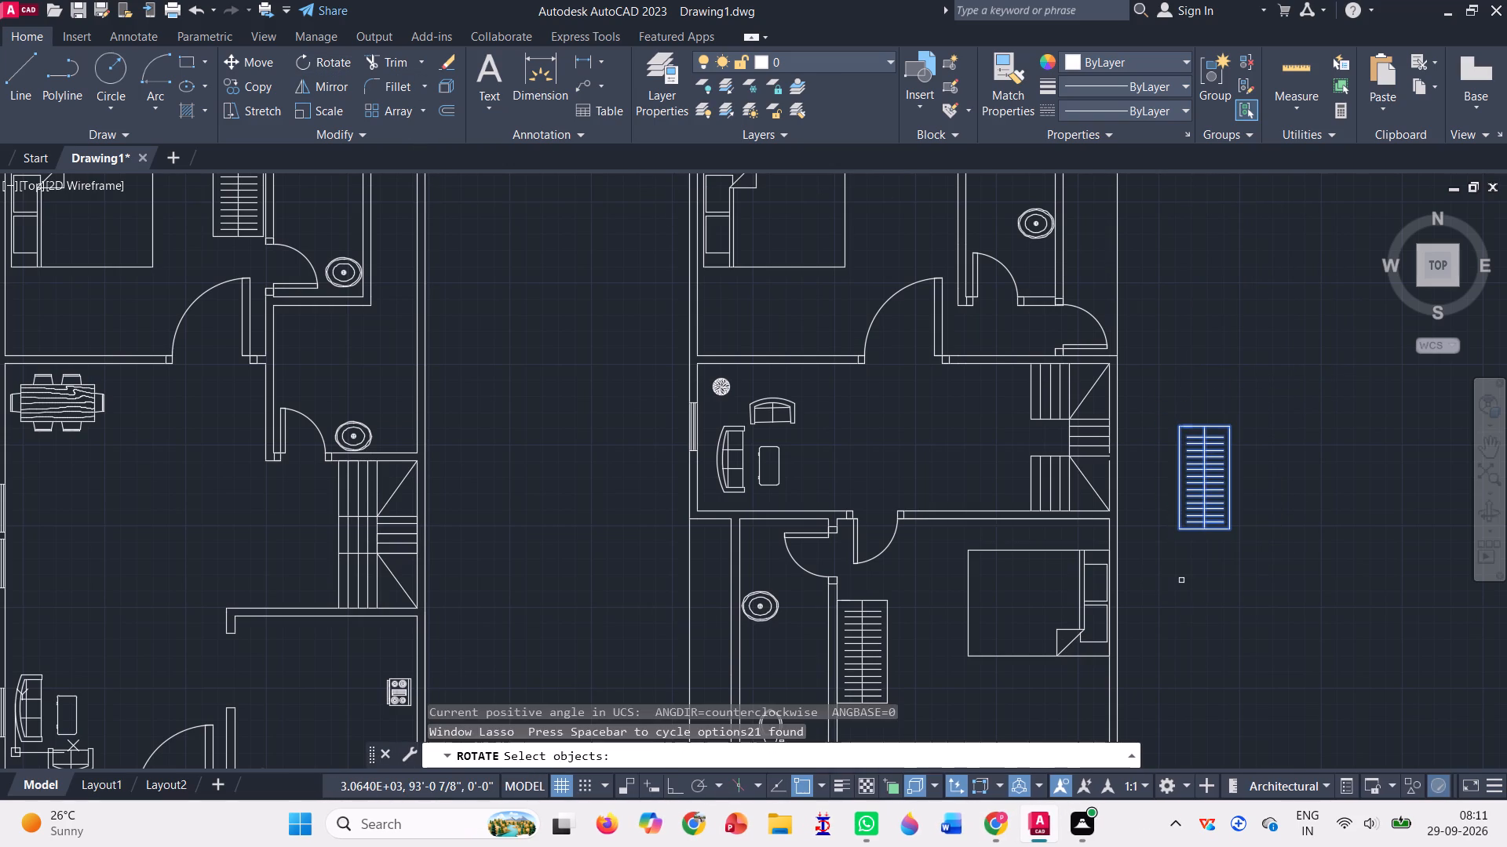
{"action": "key", "text": "Return"}
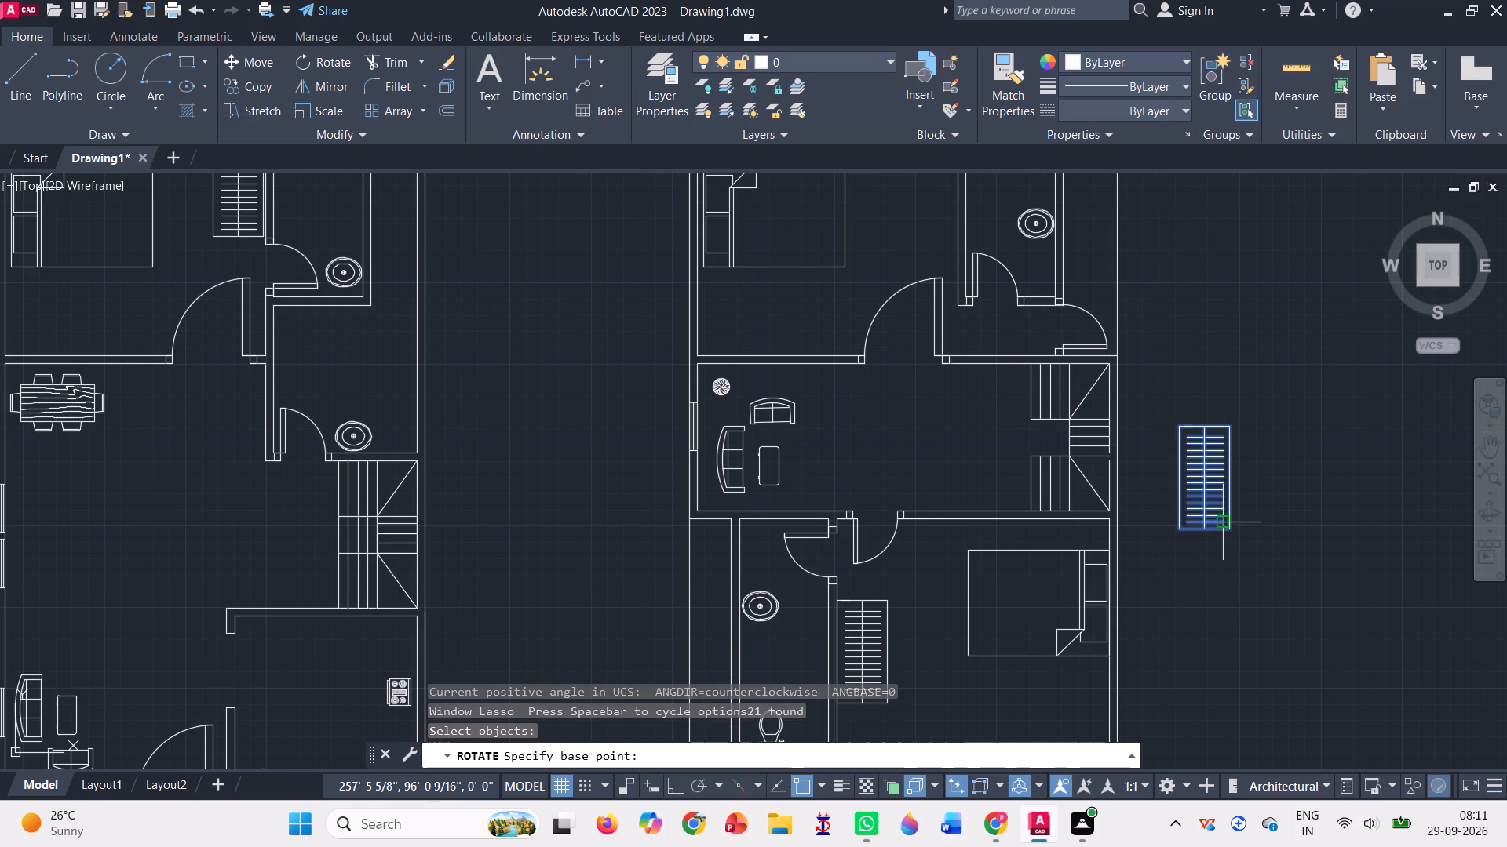
{"action": "left_click", "coordinate": [1235, 532]}
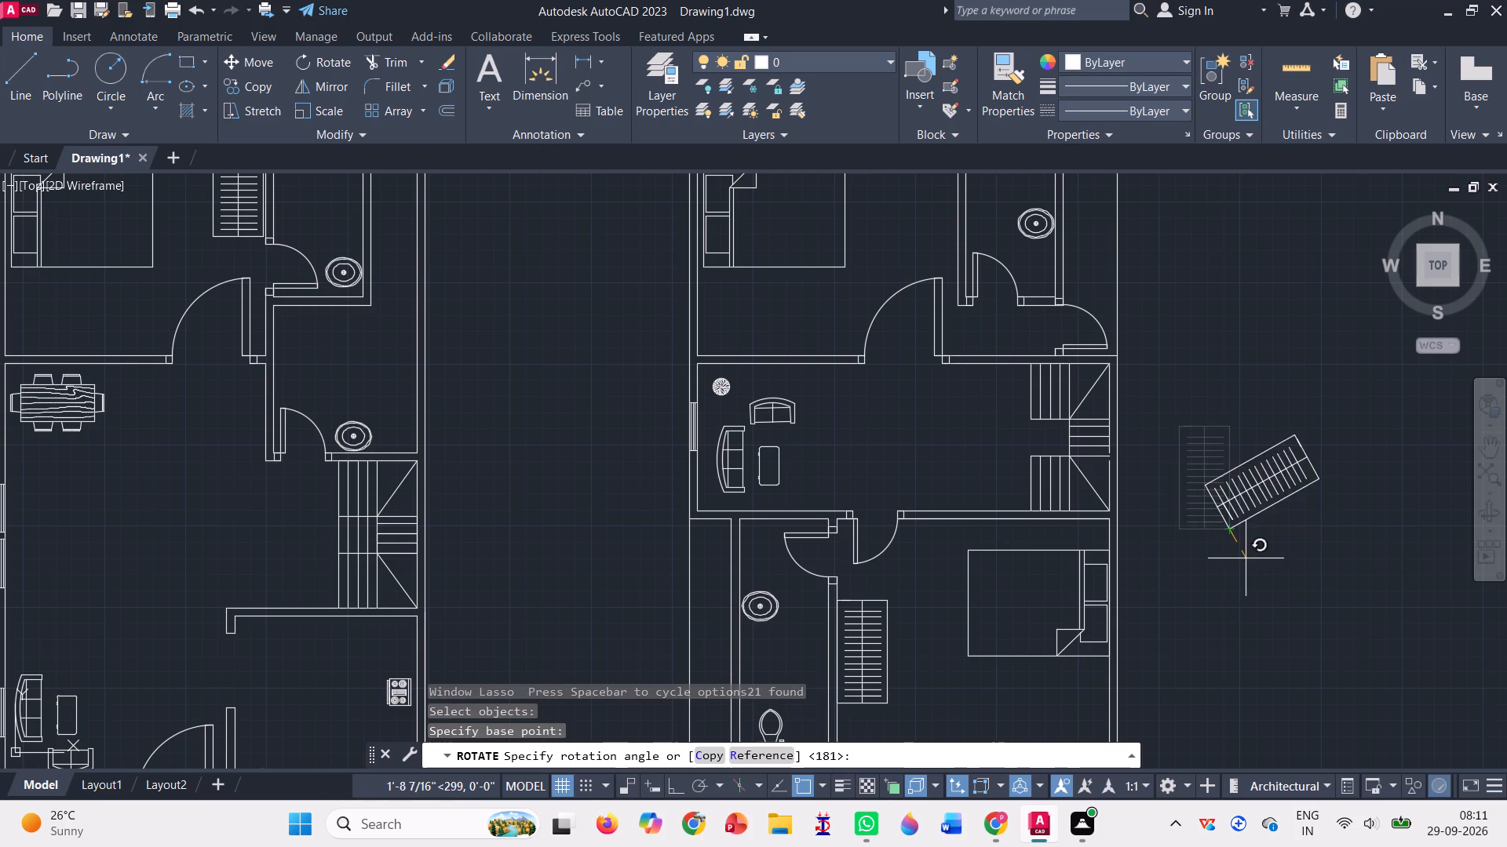
{"action": "left_click", "coordinate": [1226, 605]}
Move the rotated slatted rectangle by its southwest corner to the west wall of the second plan's north bedroom, just above the south wall.
{"action": "scroll", "coordinate": [1213, 503], "scroll_direction": "down", "scroll_amount": 2}
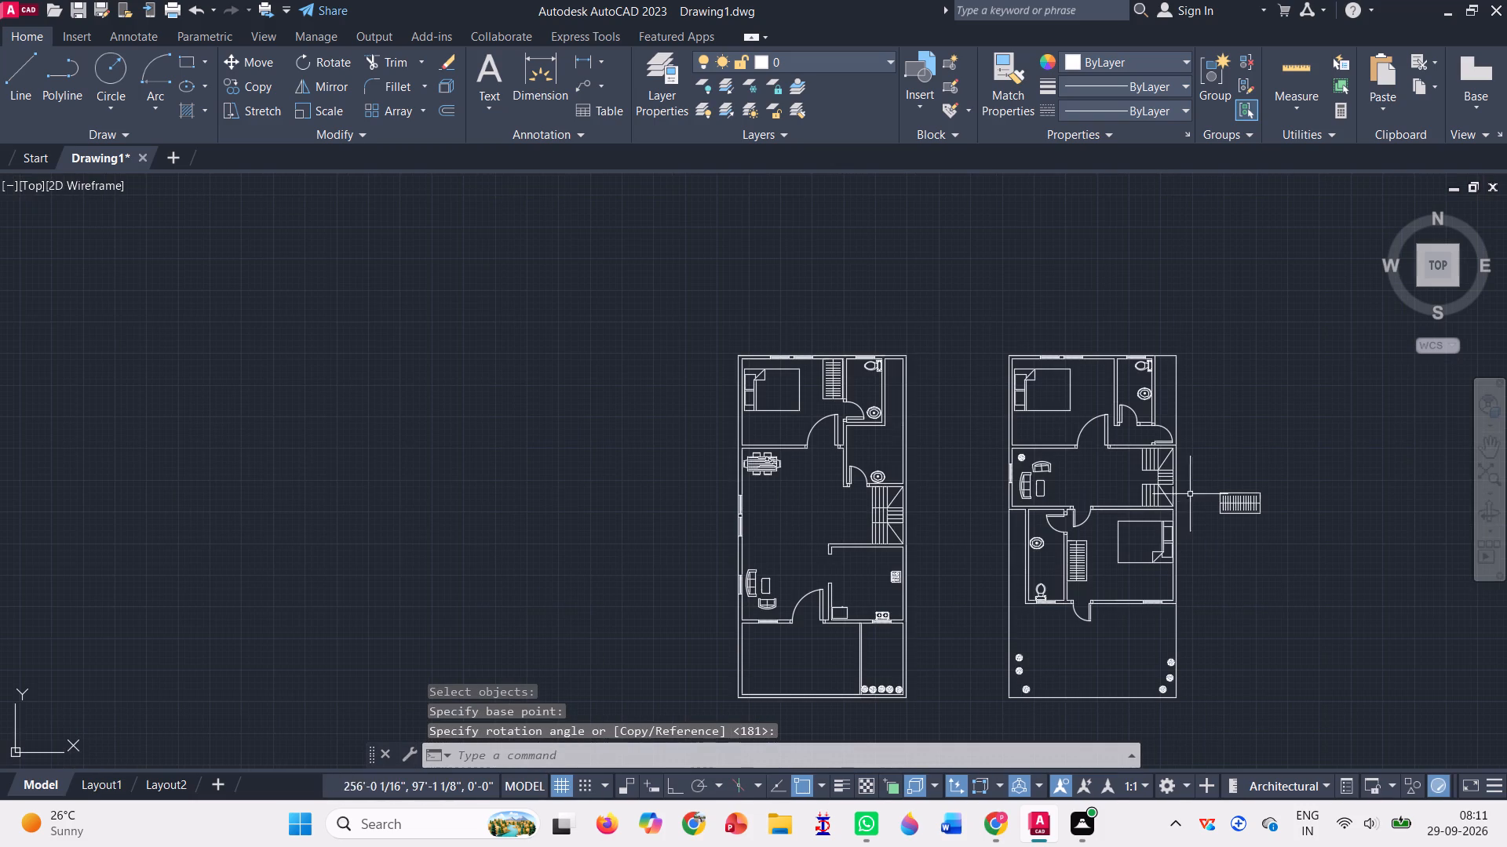
{"action": "left_click", "coordinate": [256, 82]}
{"action": "left_click", "coordinate": [250, 60]}
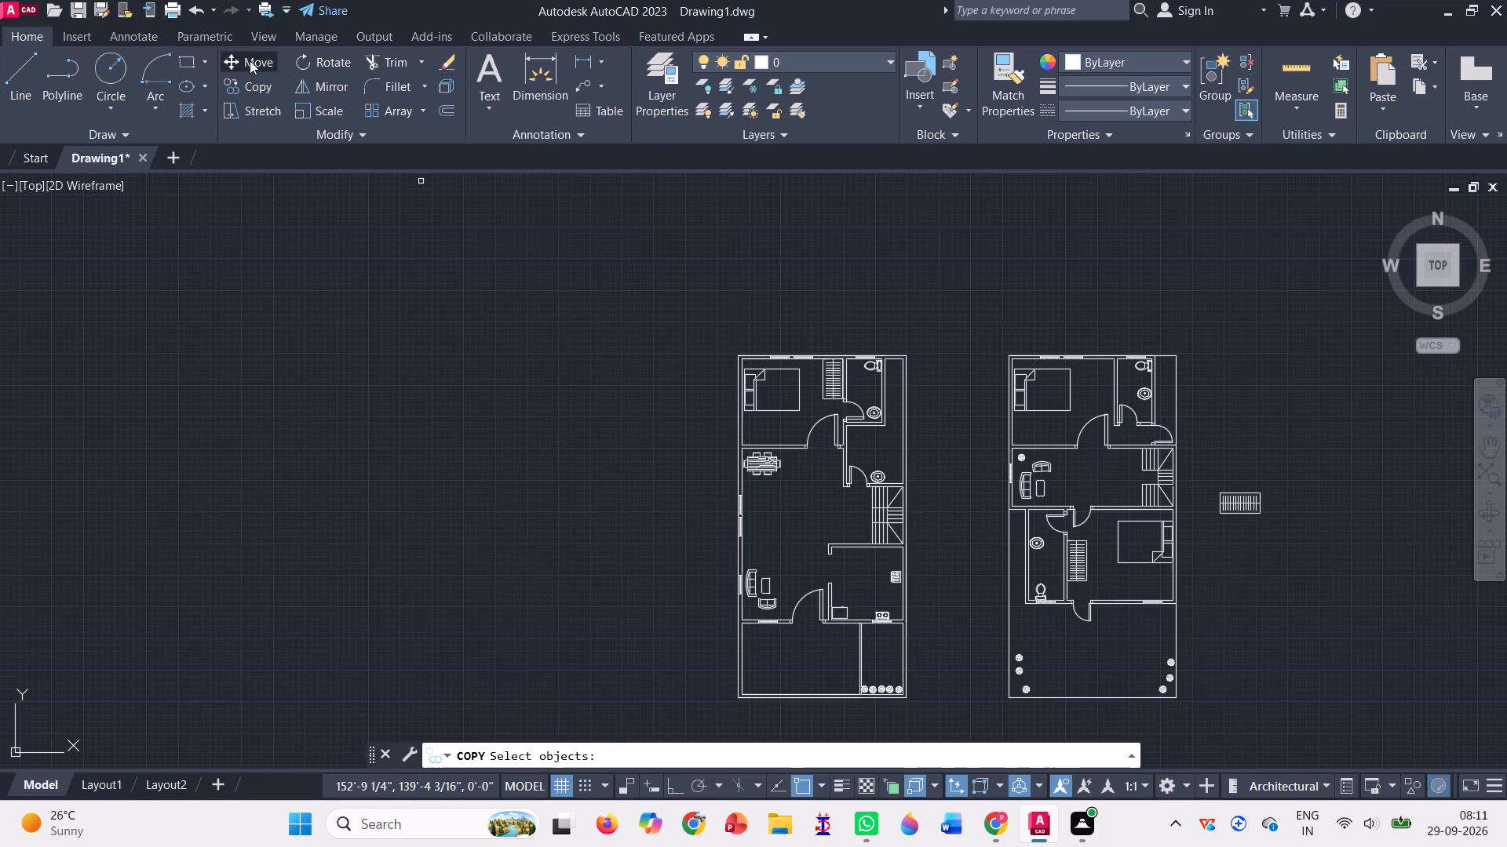
{"action": "scroll", "coordinate": [1291, 543], "scroll_direction": "up", "scroll_amount": 2}
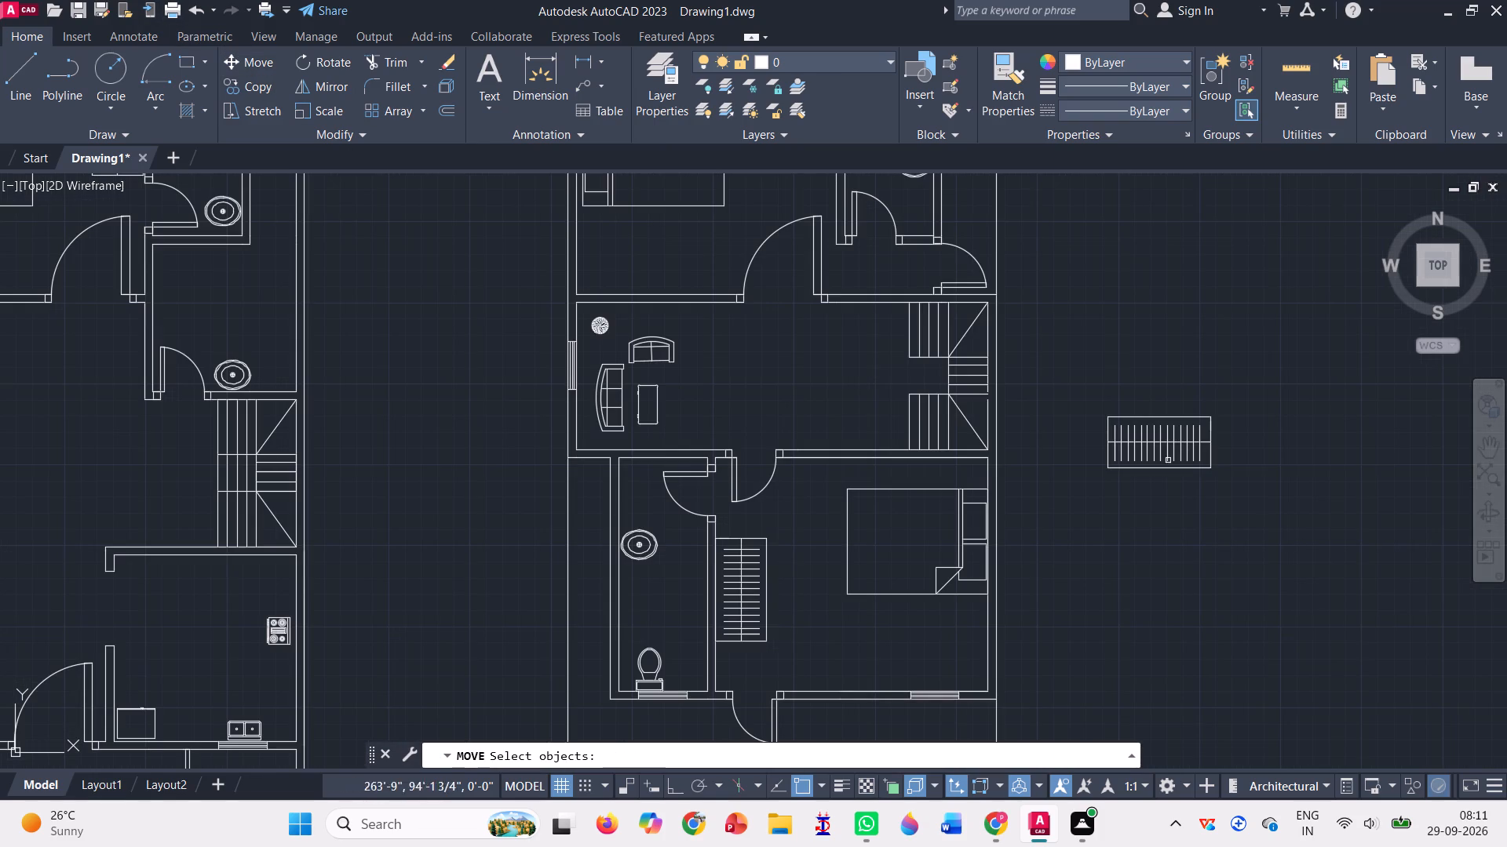
{"action": "left_click_drag", "start_coordinate": [1066, 414], "coordinate": [1110, 518]}
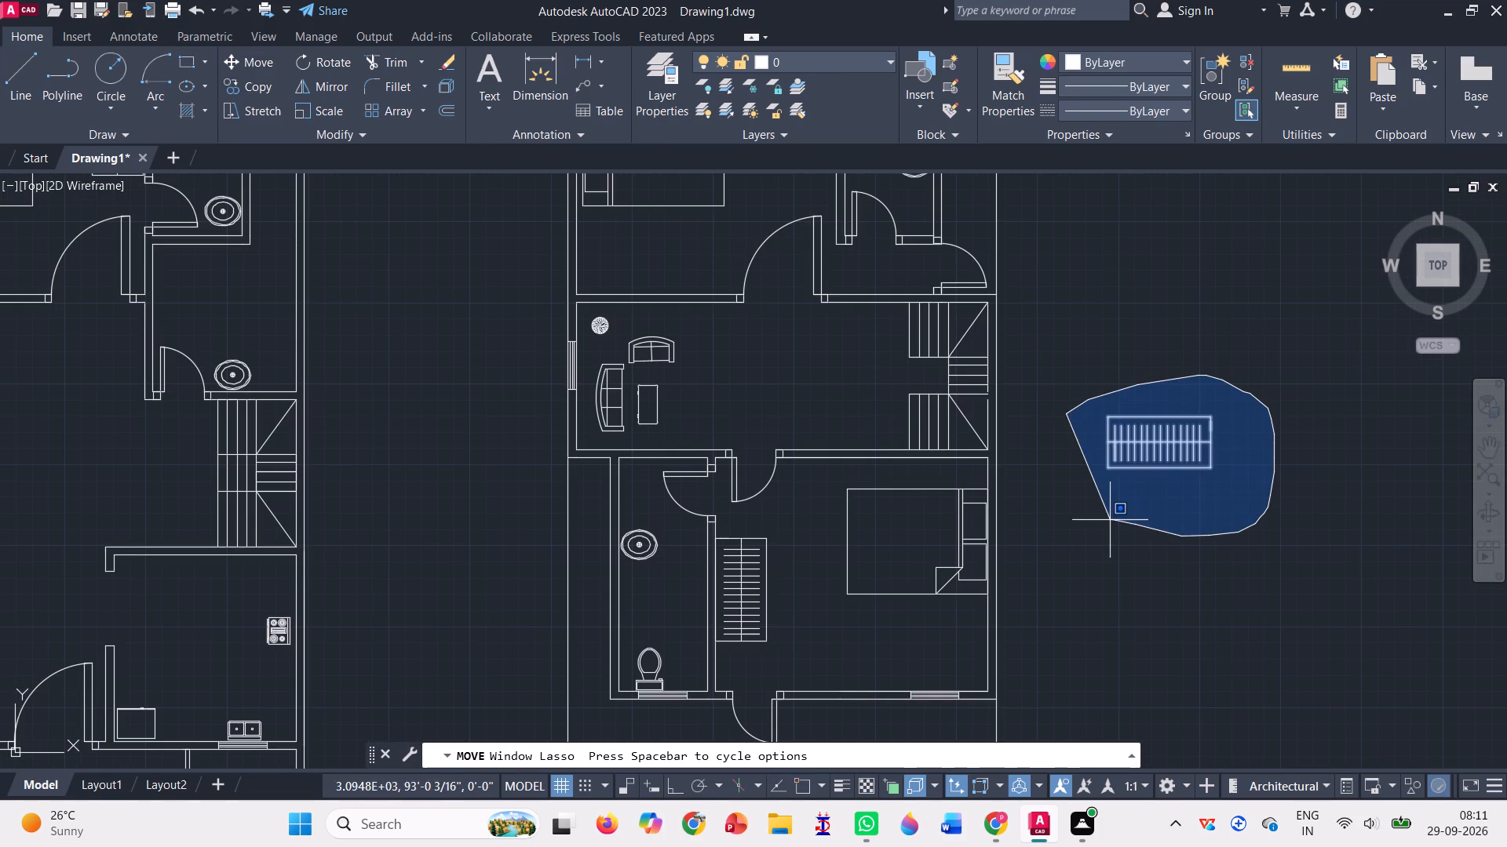
{"action": "left_click_drag", "start_coordinate": [1110, 518], "coordinate": [1107, 518]}
{"action": "key", "text": "Return"}
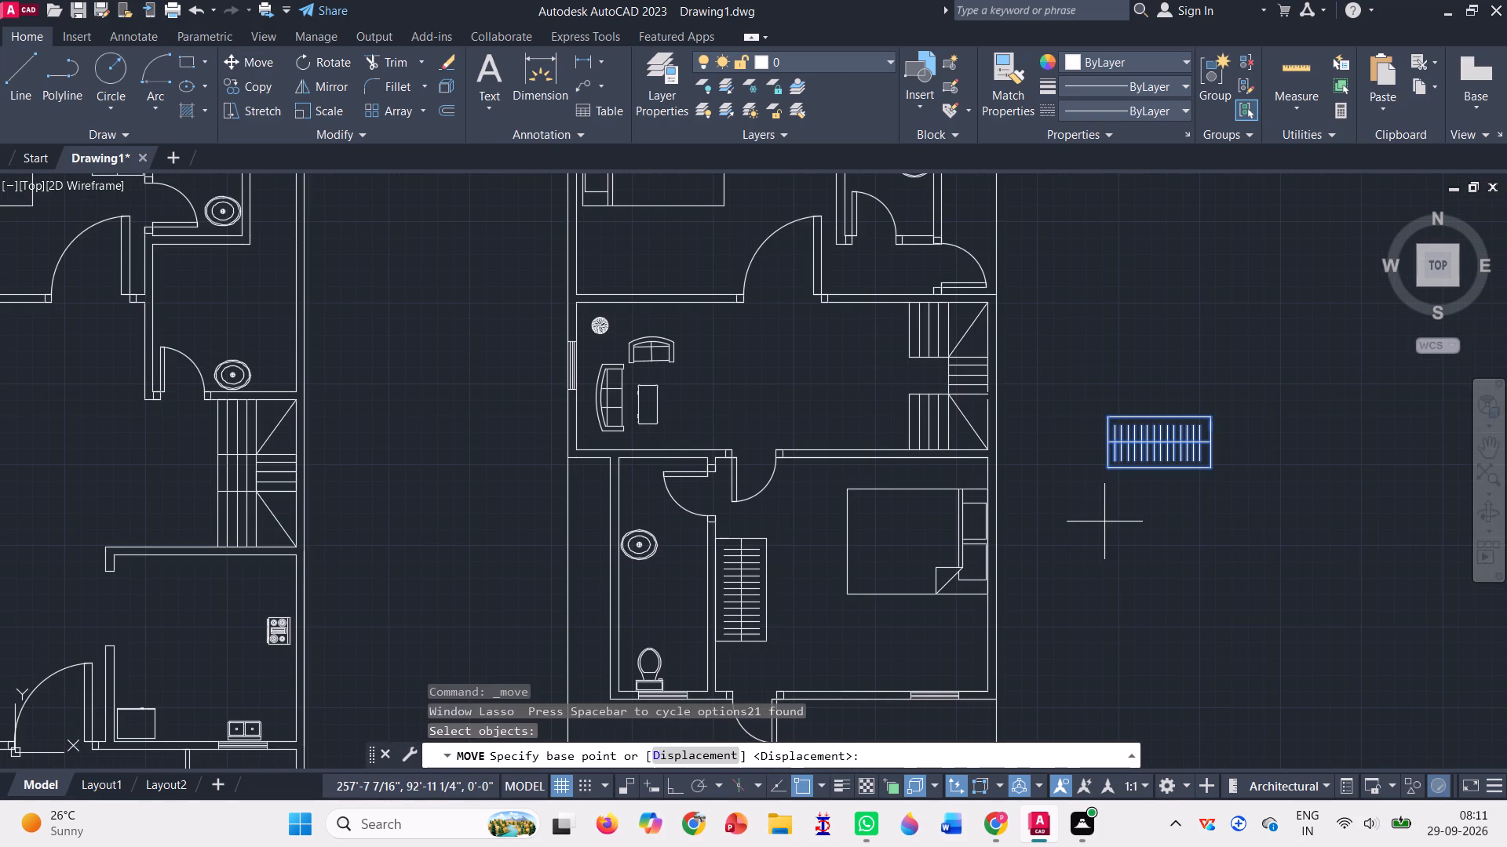
{"action": "left_click", "coordinate": [1110, 468]}
{"action": "scroll", "coordinate": [1110, 468], "scroll_direction": "down", "scroll_amount": 4}
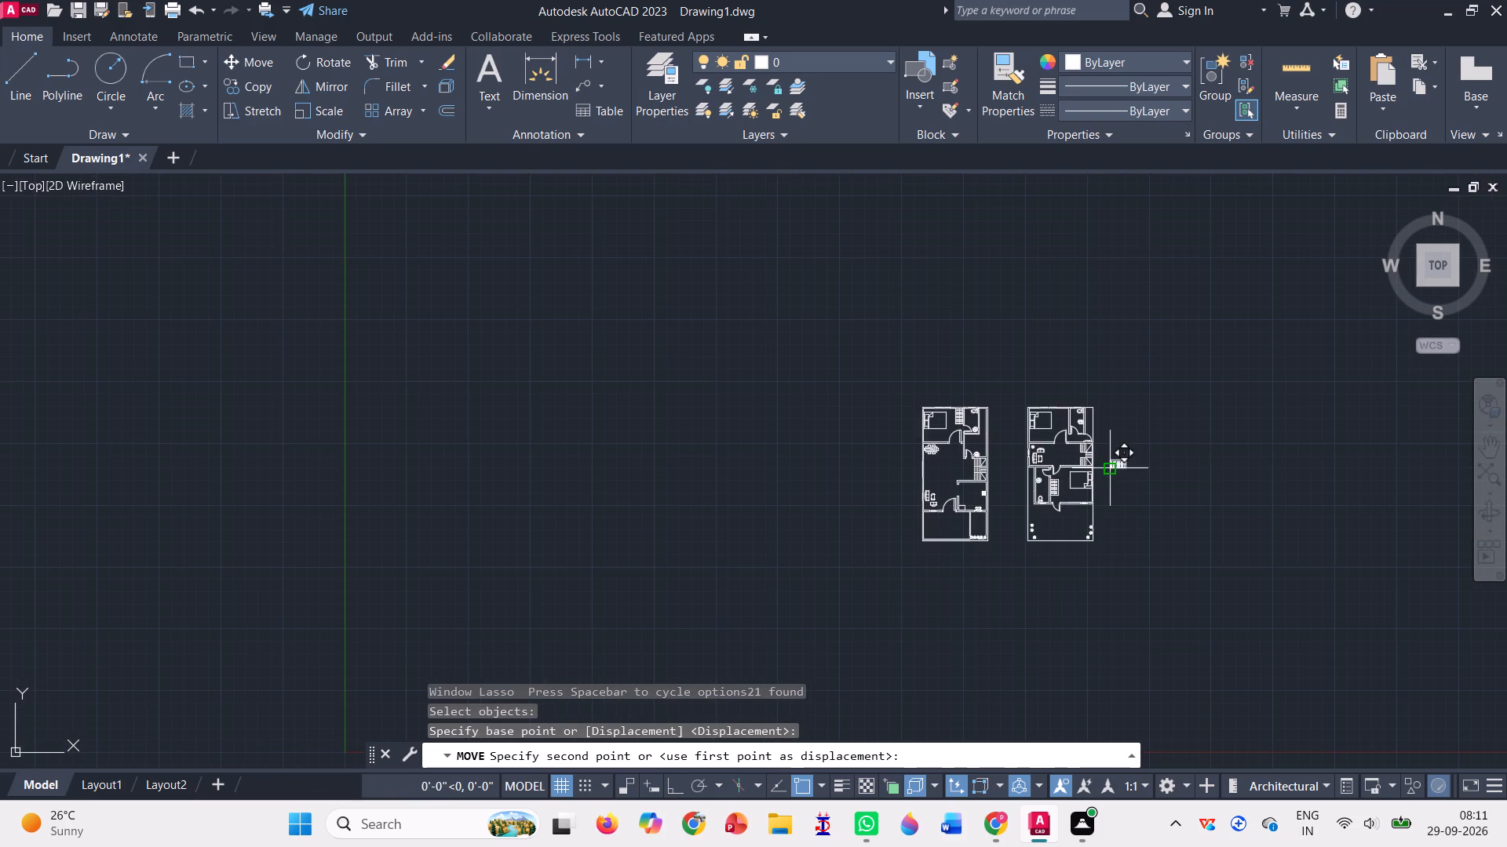
{"action": "scroll", "coordinate": [1030, 449], "scroll_direction": "up", "scroll_amount": 3}
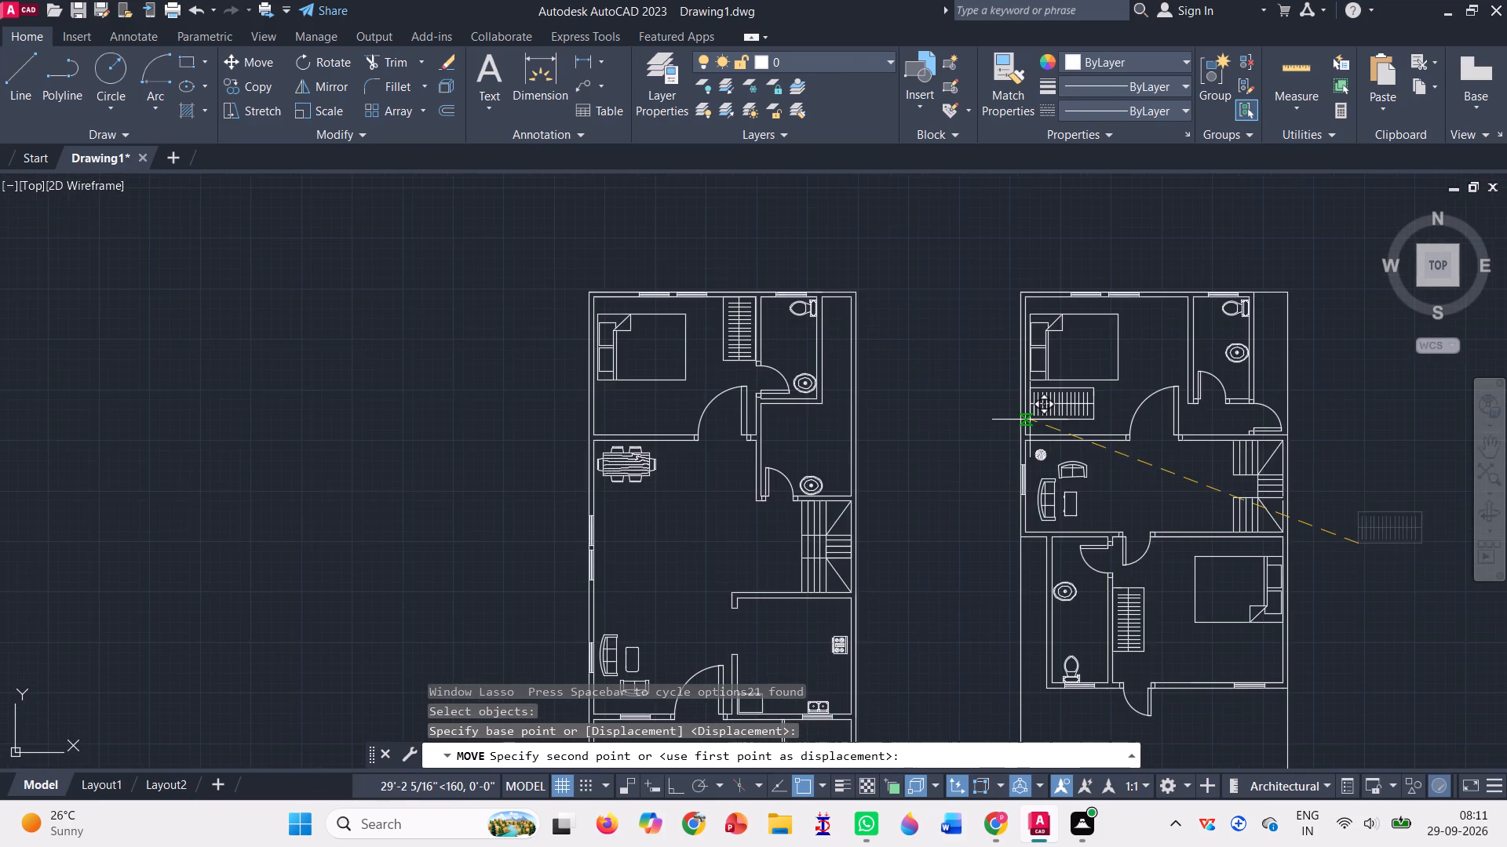
{"action": "scroll", "coordinate": [1030, 420], "scroll_direction": "up", "scroll_amount": 3}
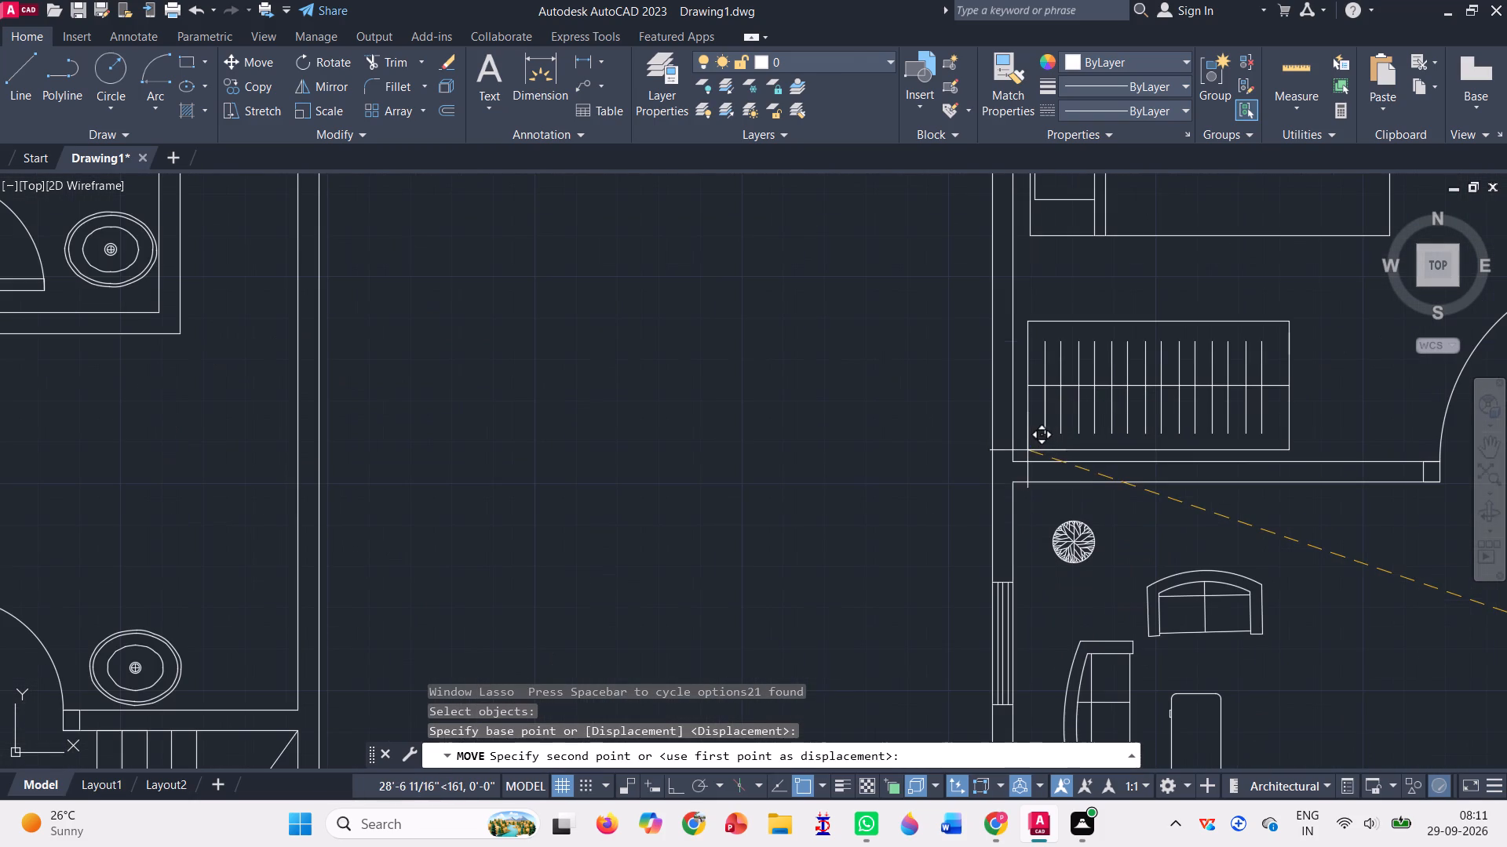
{"action": "left_click", "coordinate": [1022, 452]}
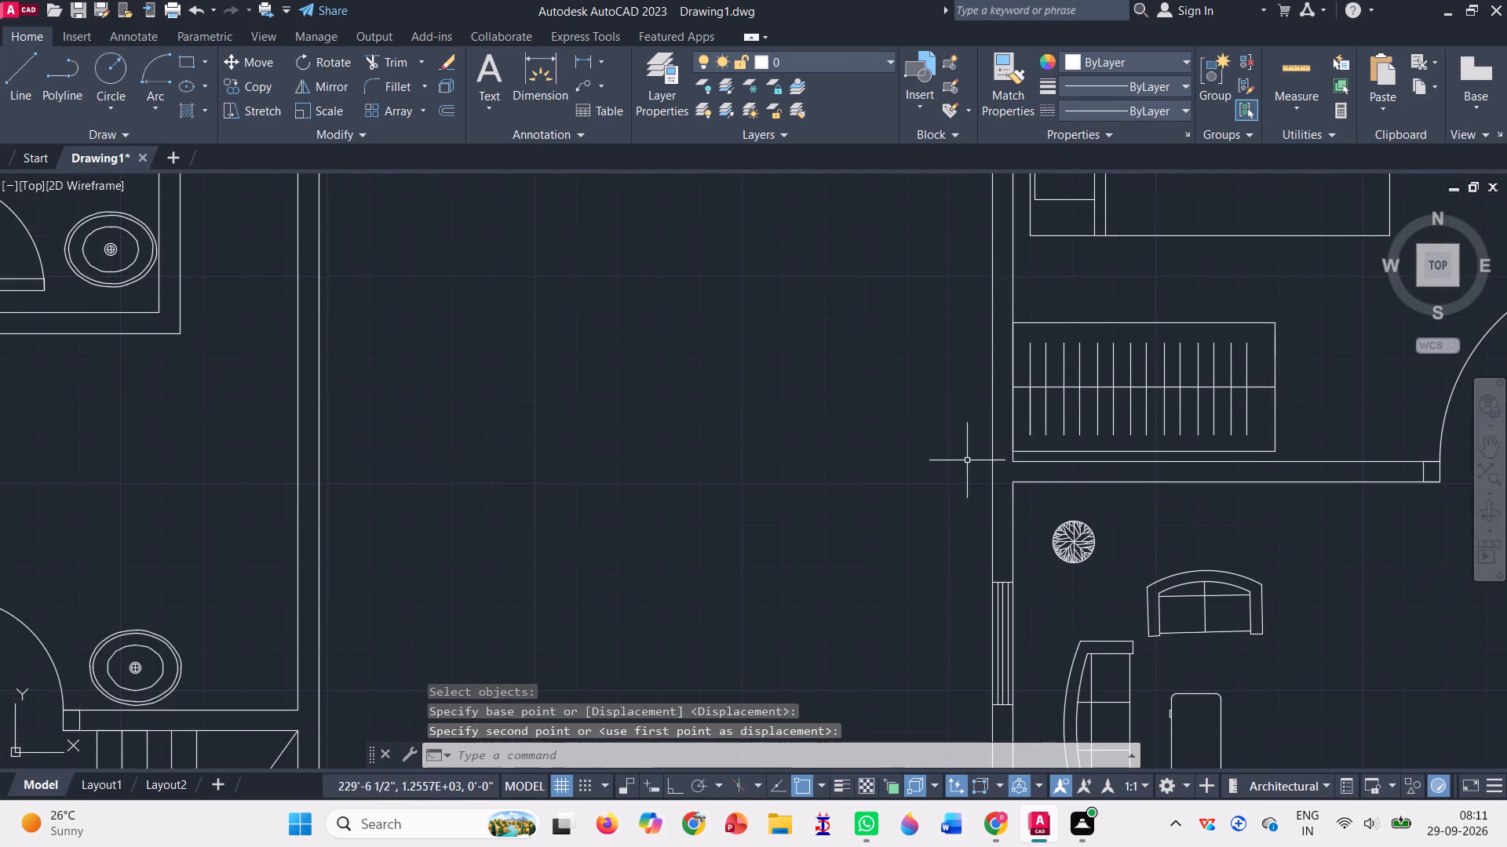
Examine both floor plans side by side to check the furniture, doors and room layout.
{"action": "scroll", "coordinate": [959, 464], "scroll_direction": "down", "scroll_amount": 2}
{"action": "scroll", "coordinate": [852, 468], "scroll_direction": "down", "scroll_amount": 2}
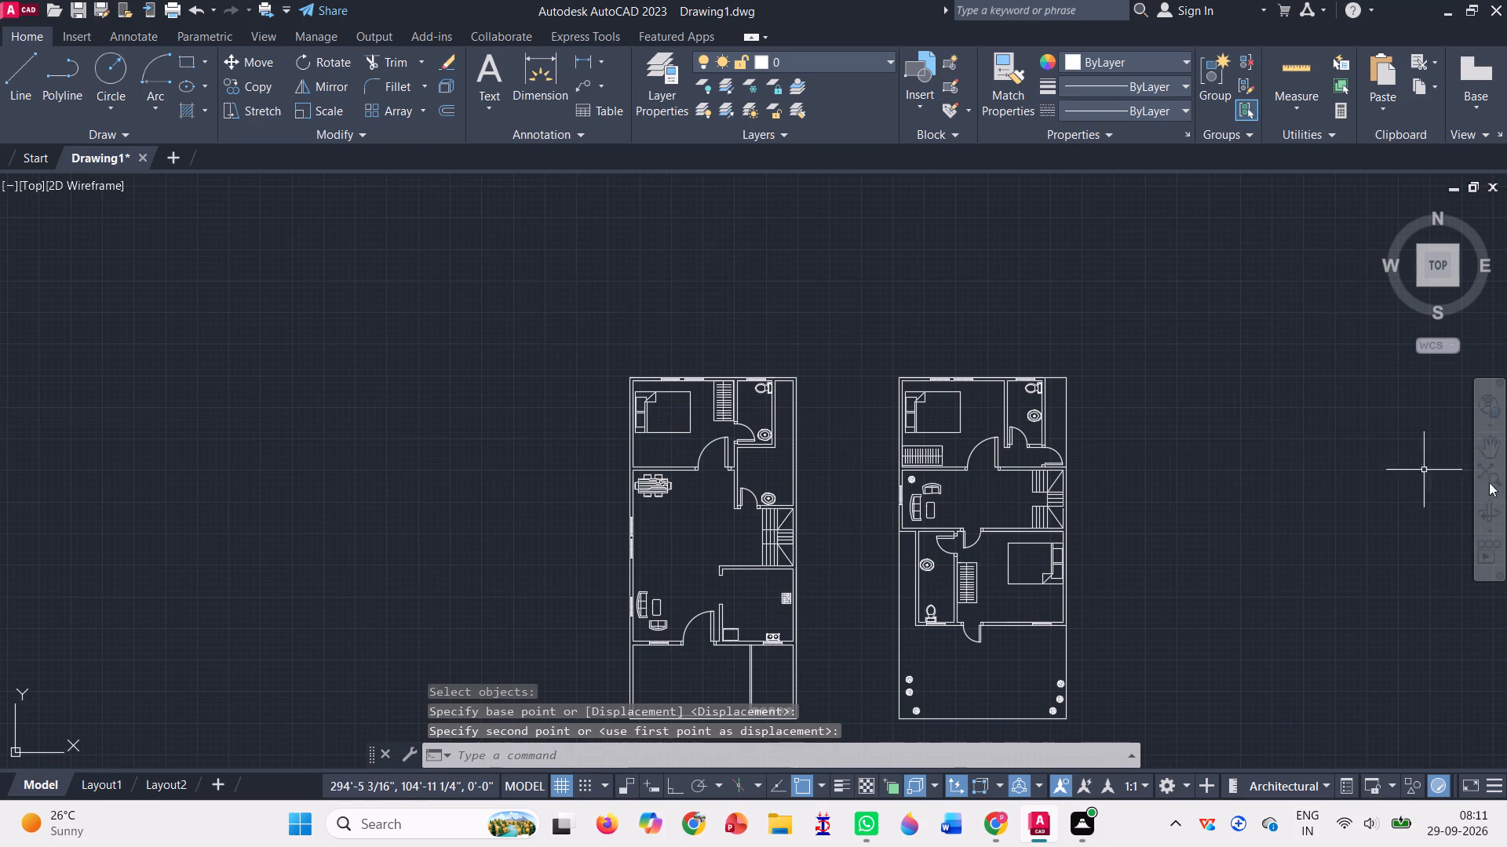
{"action": "left_click", "coordinate": [1491, 449]}
{"action": "left_click_drag", "start_coordinate": [1163, 594], "coordinate": [1125, 482]}
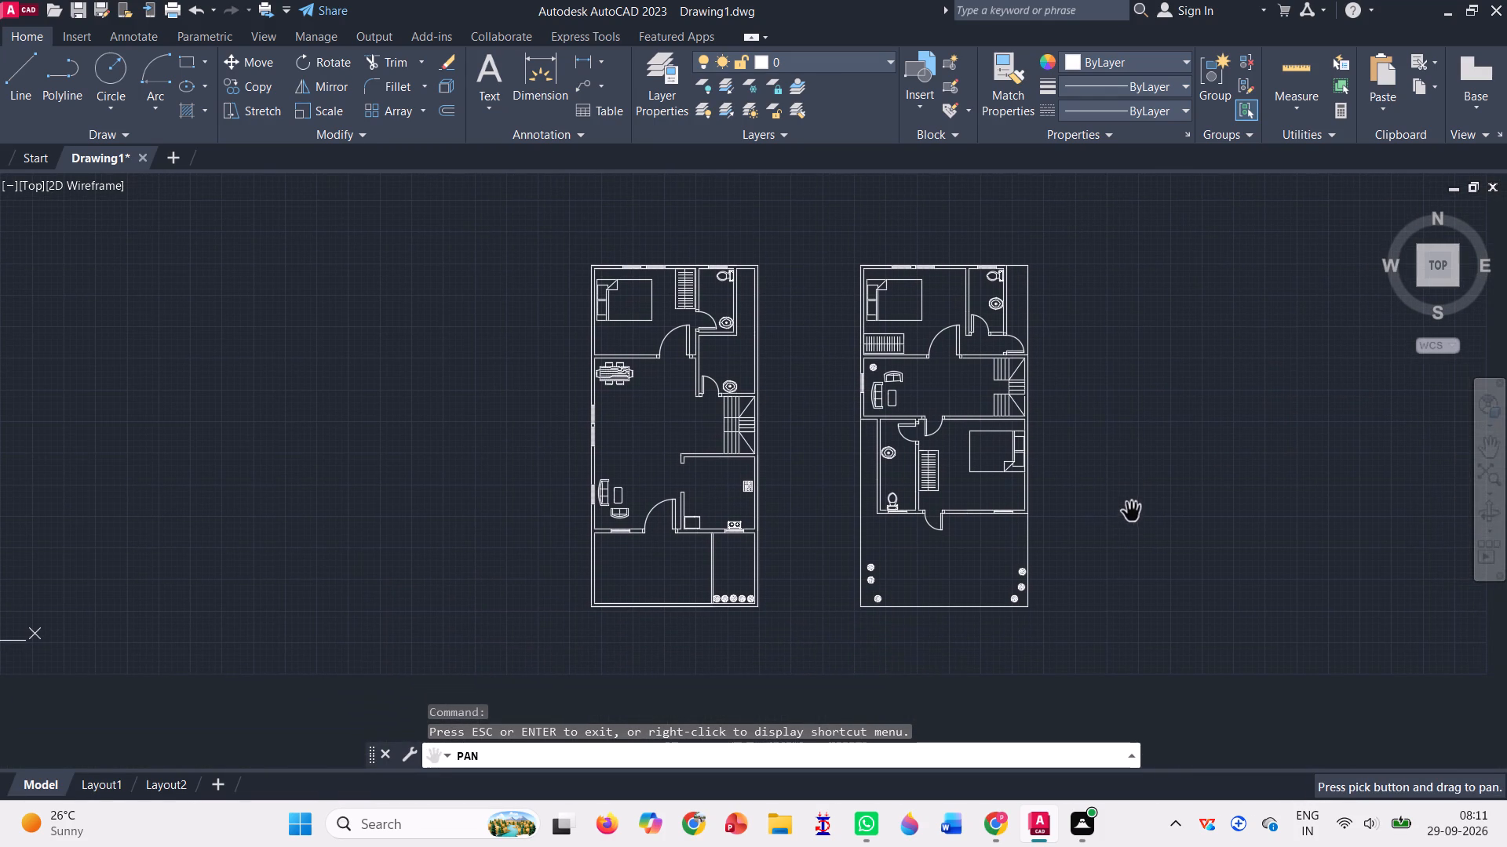
{"action": "scroll", "coordinate": [1129, 510], "scroll_direction": "up", "scroll_amount": 1}
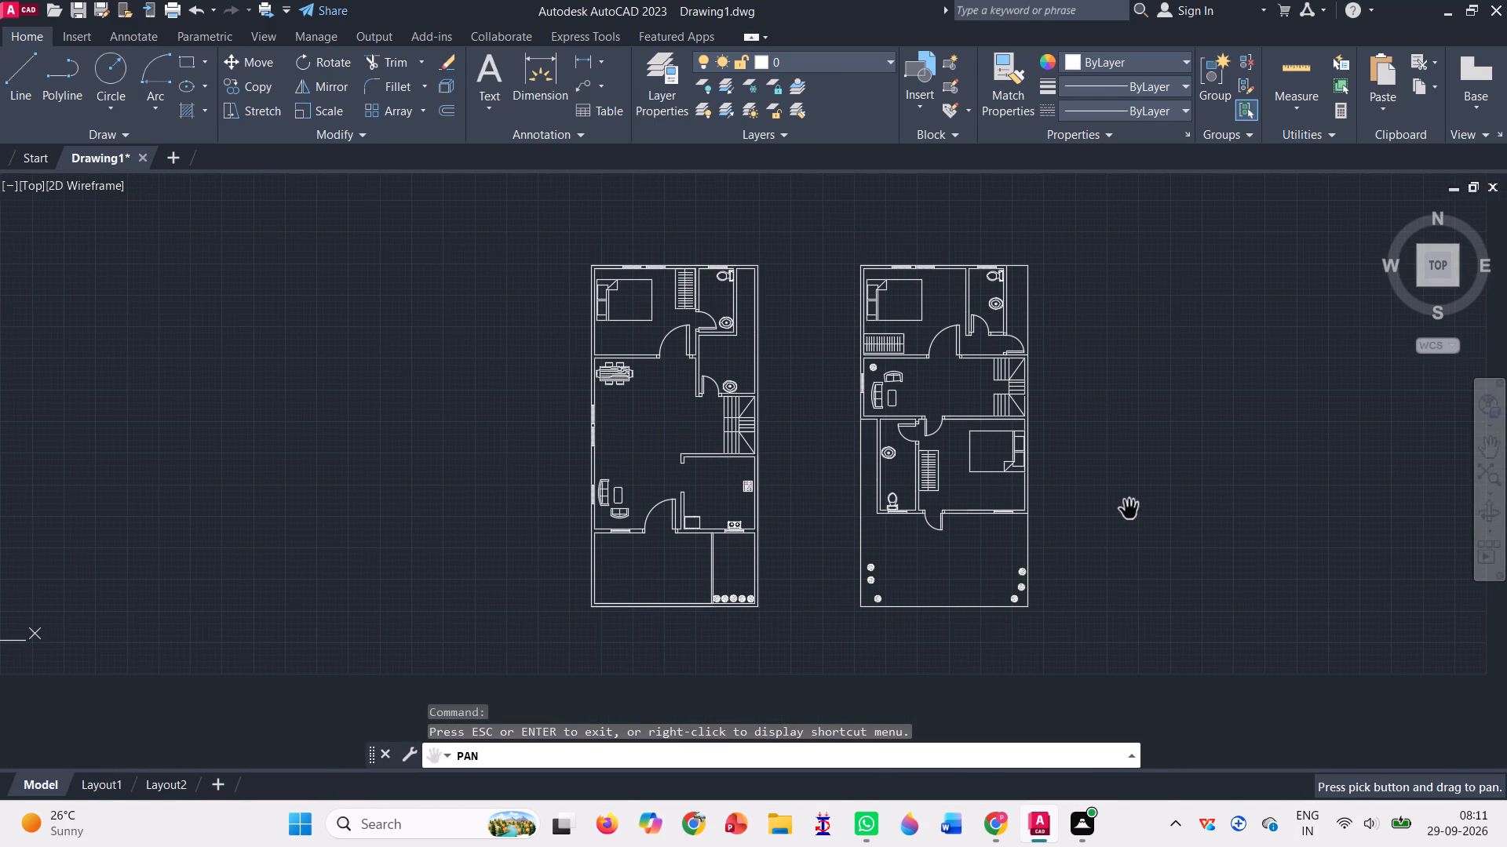
{"action": "scroll", "coordinate": [1128, 509], "scroll_direction": "up", "scroll_amount": 1}
{"action": "scroll", "coordinate": [1126, 507], "scroll_direction": "down", "scroll_amount": 2}
{"action": "scroll", "coordinate": [1125, 506], "scroll_direction": "up", "scroll_amount": 1}
{"action": "key", "text": "Escape"}
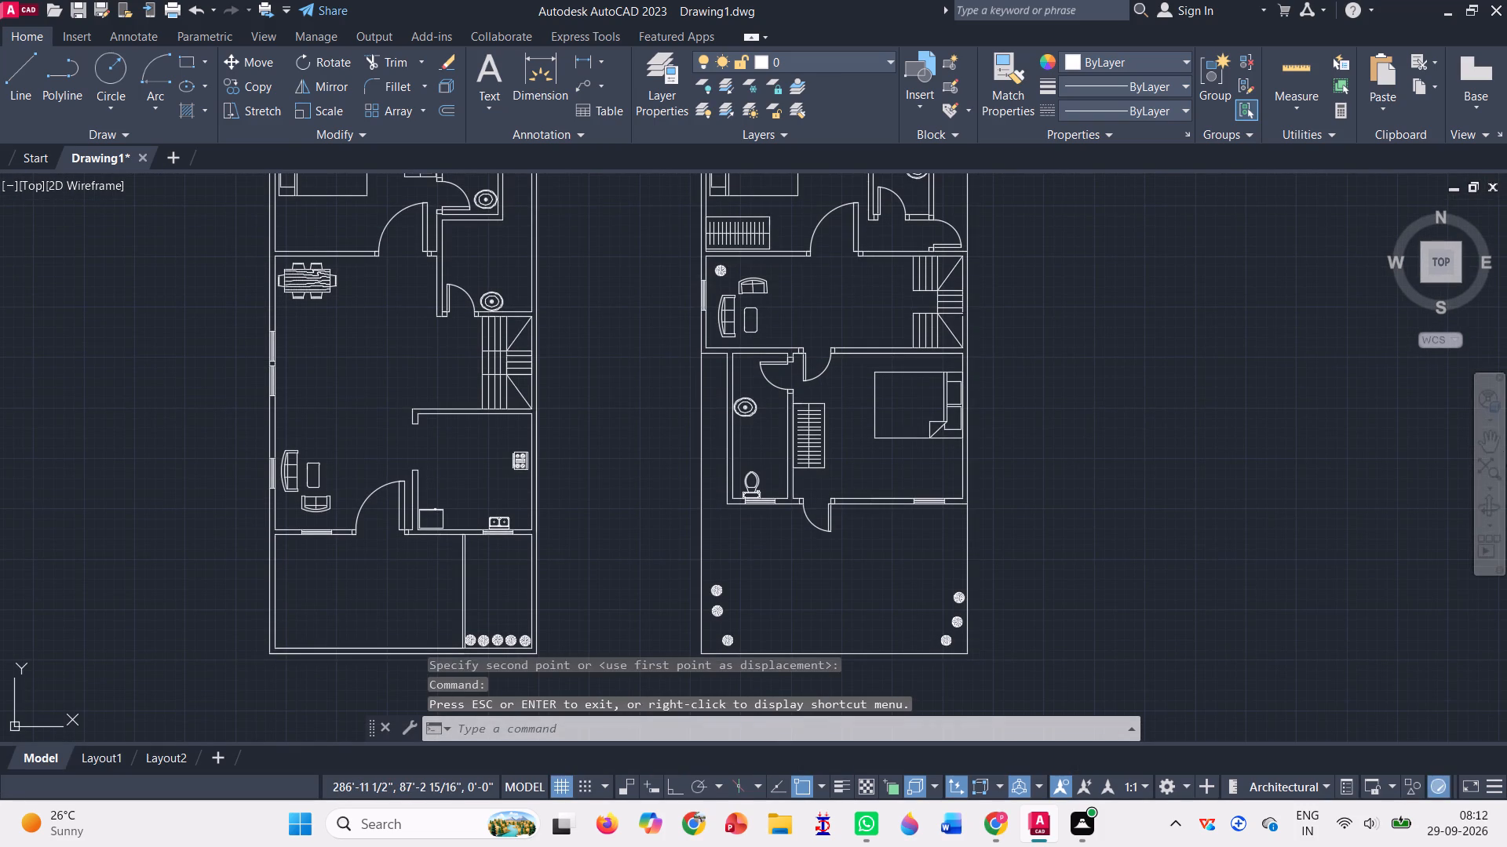
{"action": "left_click", "coordinate": [1496, 441]}
{"action": "left_click_drag", "start_coordinate": [1105, 426], "coordinate": [1137, 475]}
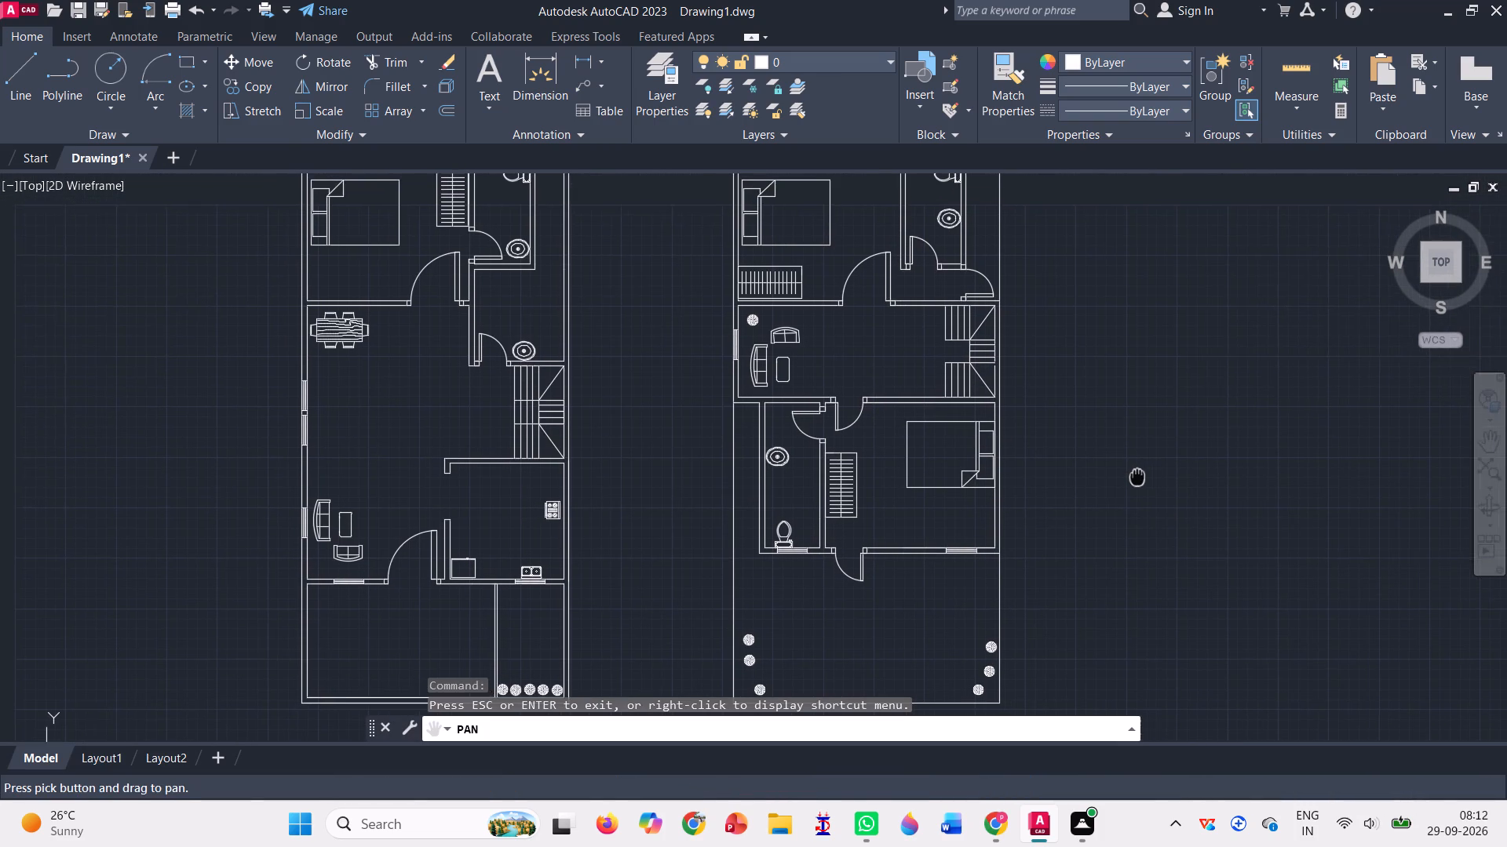
{"action": "left_click_drag", "start_coordinate": [1137, 475], "coordinate": [1153, 478]}
{"action": "scroll", "coordinate": [1153, 478], "scroll_direction": "down", "scroll_amount": 2}
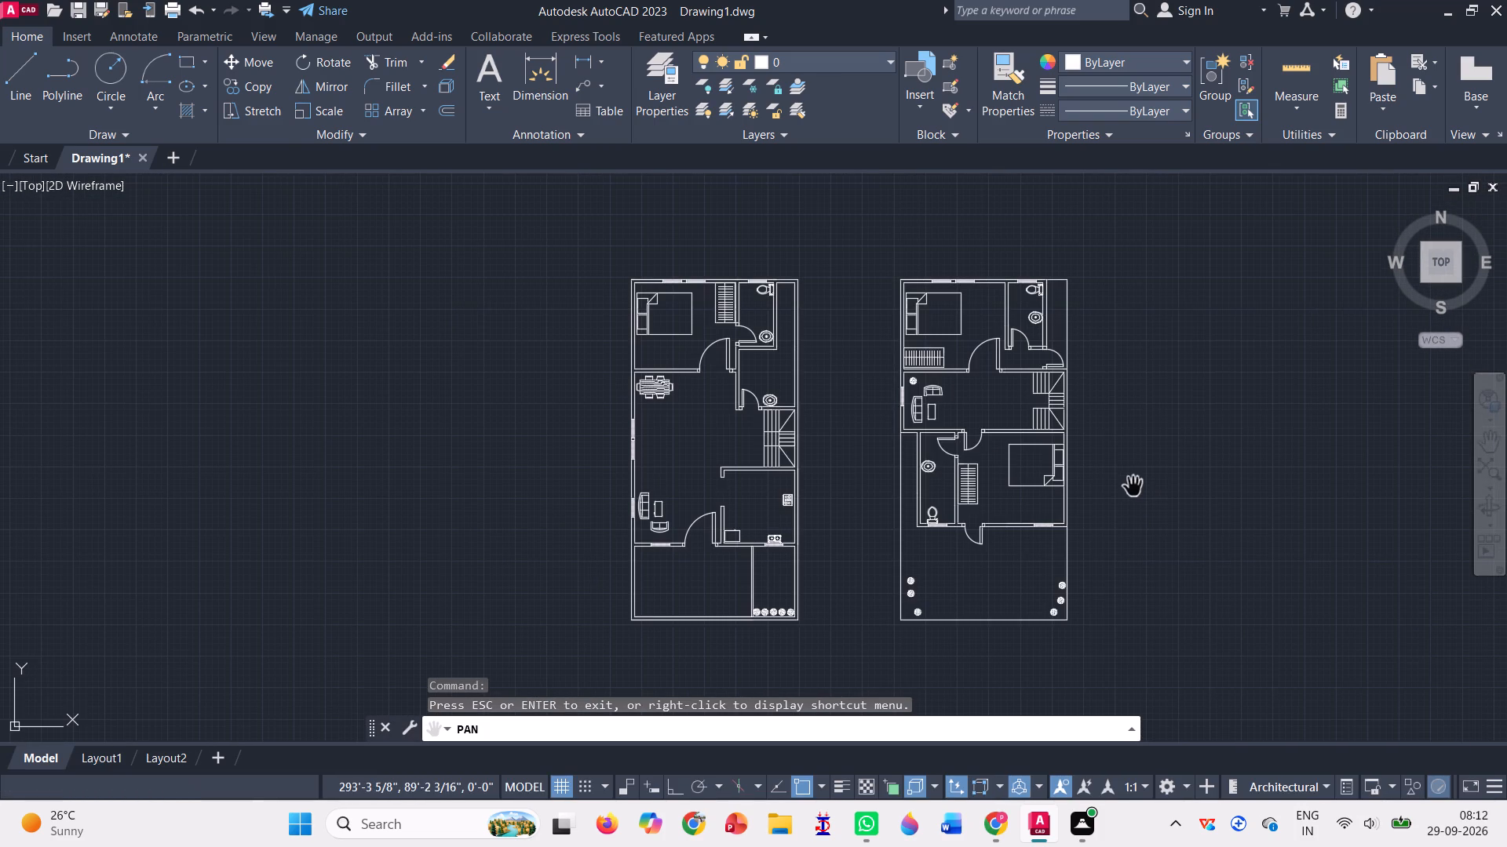
{"action": "key", "text": "Return"}
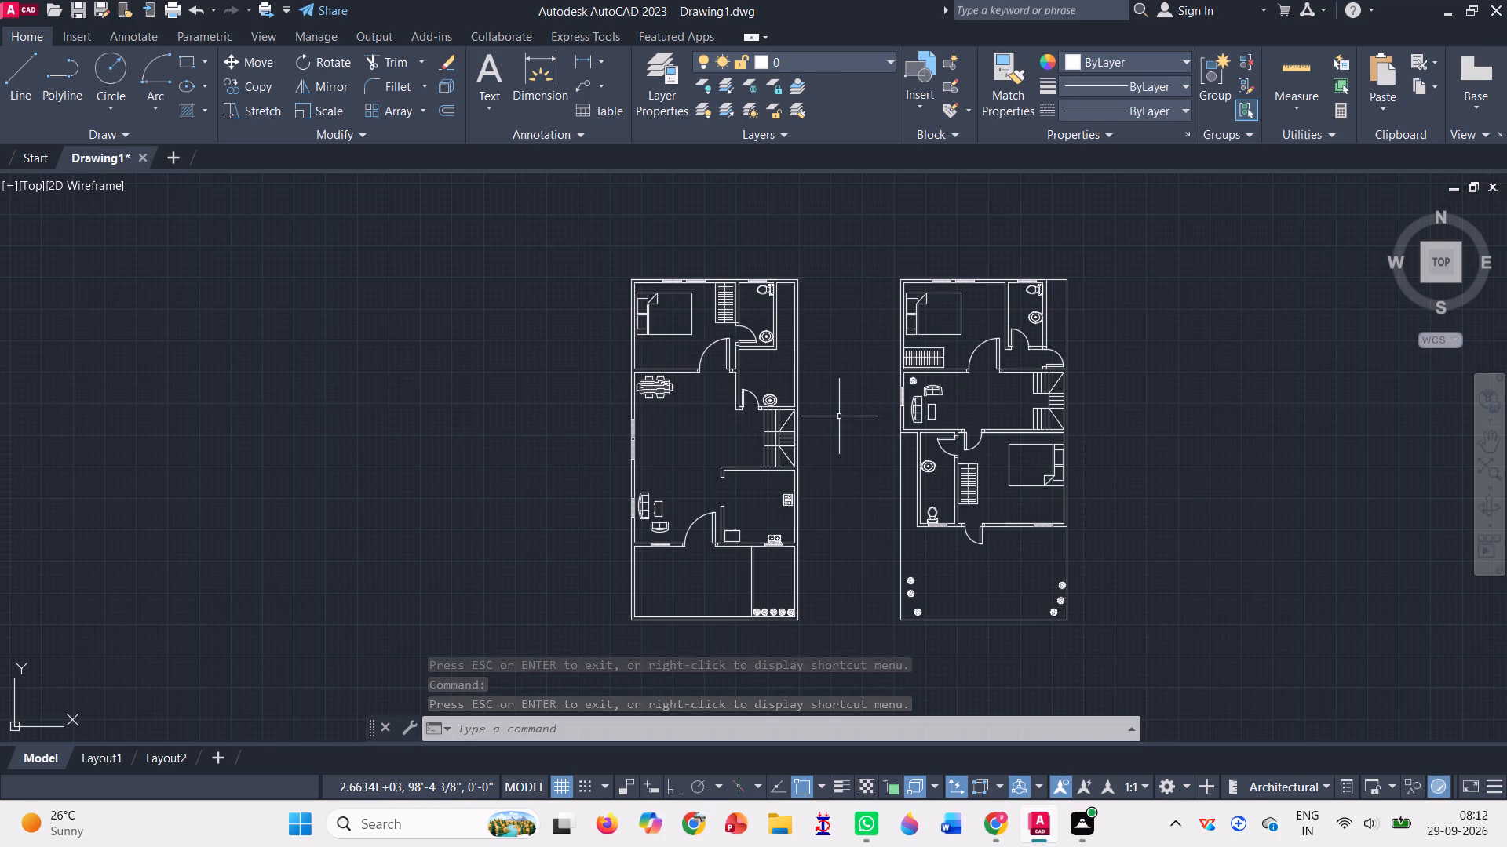
{"action": "scroll", "coordinate": [839, 416], "scroll_direction": "up", "scroll_amount": 1}
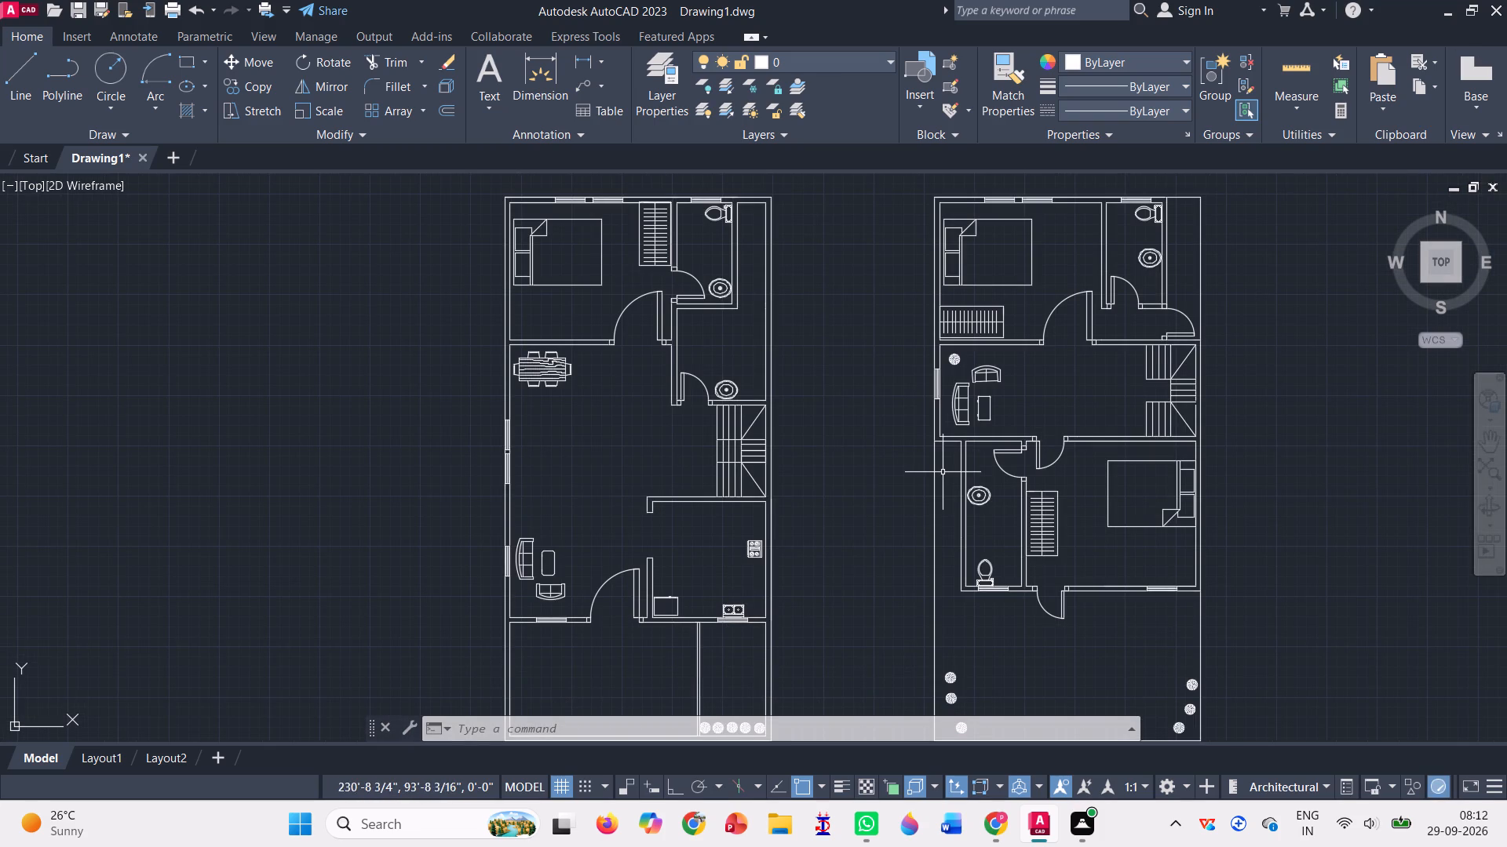
{"action": "scroll", "coordinate": [883, 548], "scroll_direction": "down", "scroll_amount": 1}
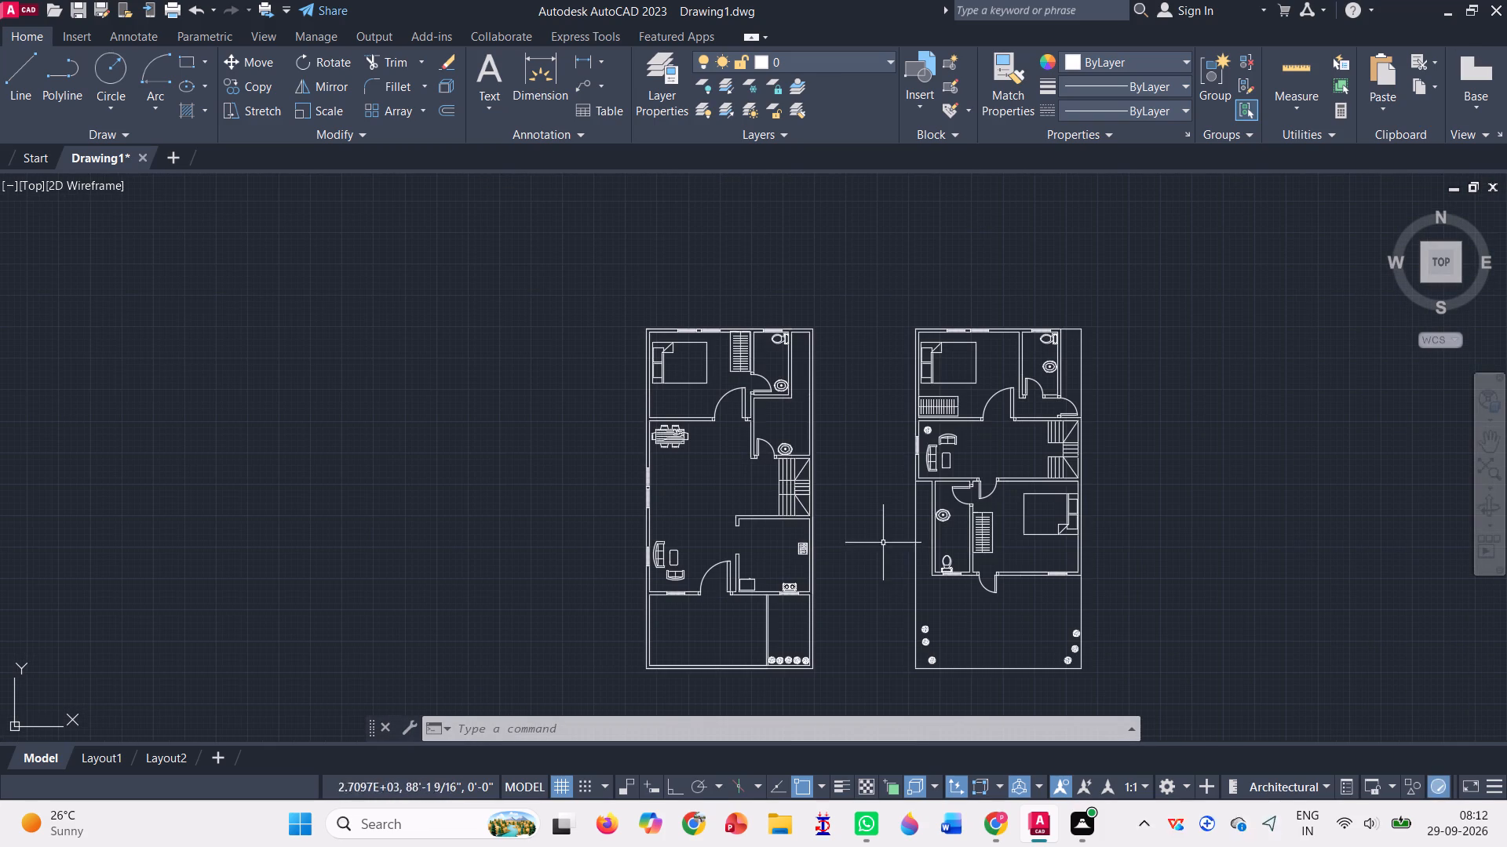
{"action": "left_click", "coordinate": [1497, 444]}
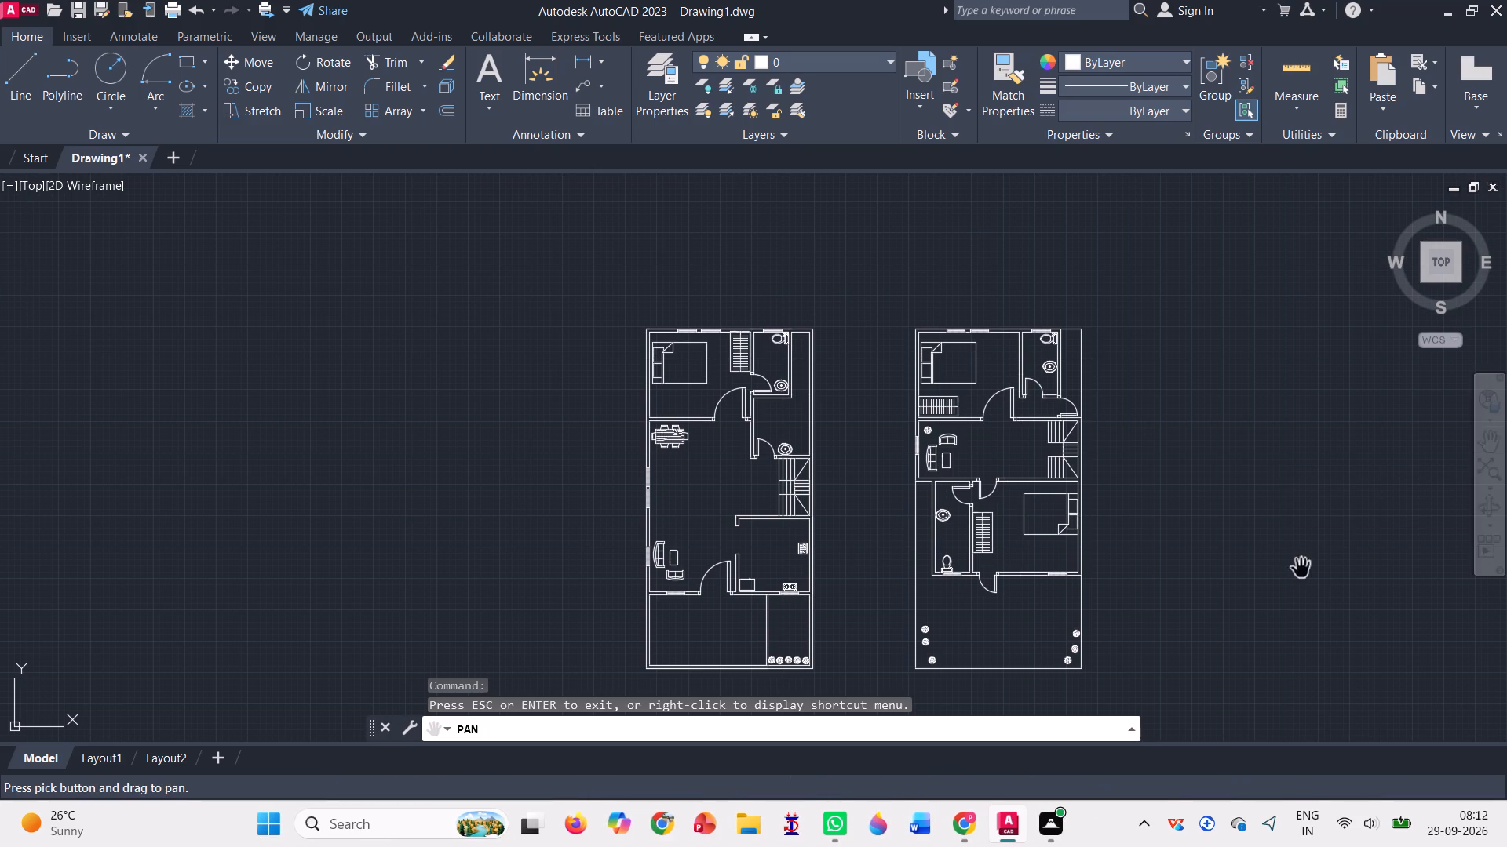
{"action": "left_click_drag", "start_coordinate": [1210, 637], "coordinate": [1133, 591]}
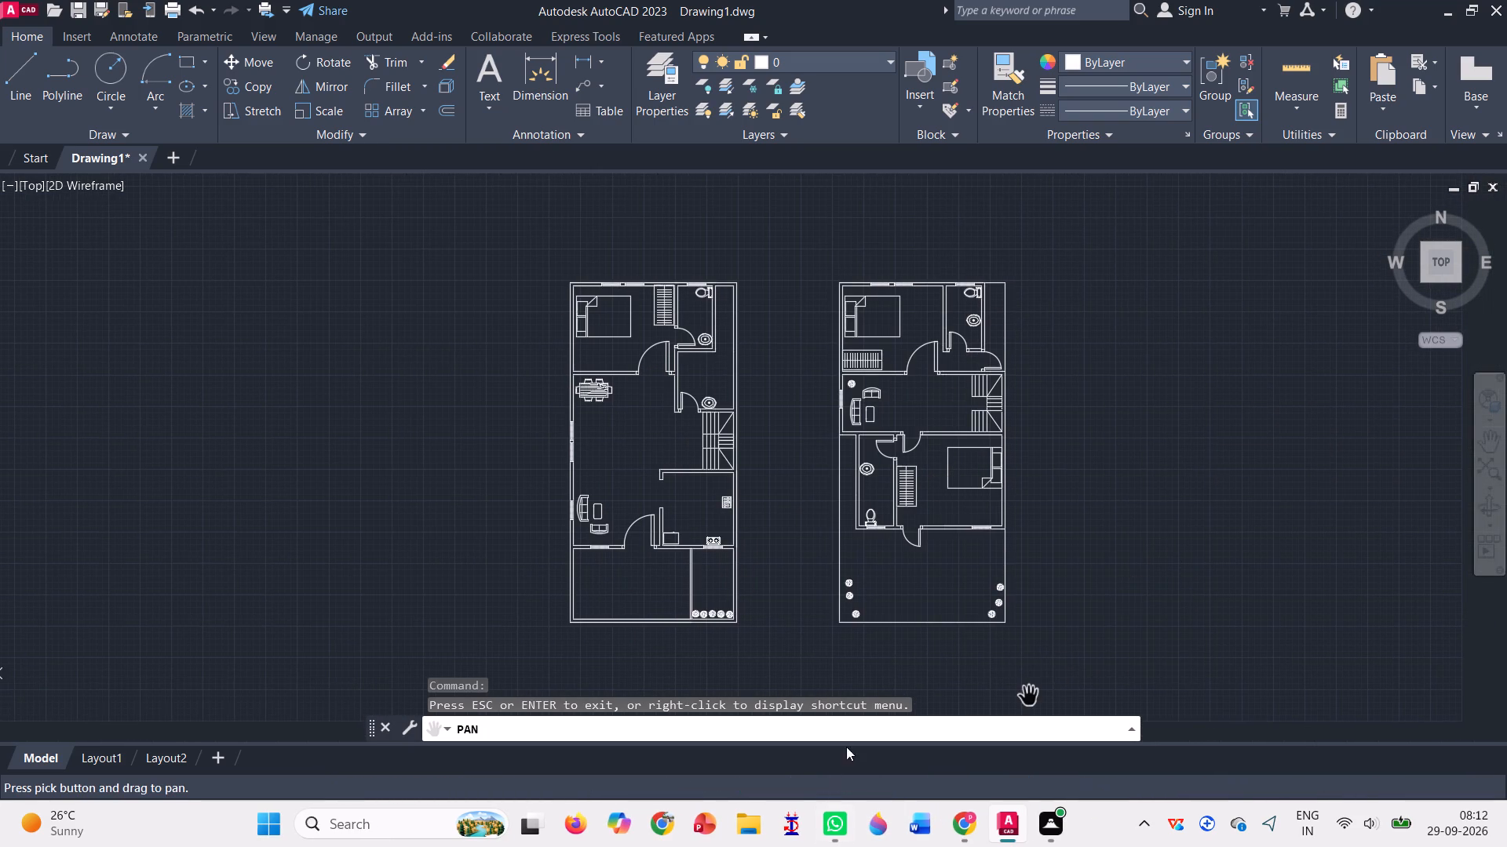
{"action": "key", "text": "Escape"}
Run the LOGFILEOFF command.
{"action": "left_click", "coordinate": [965, 726]}
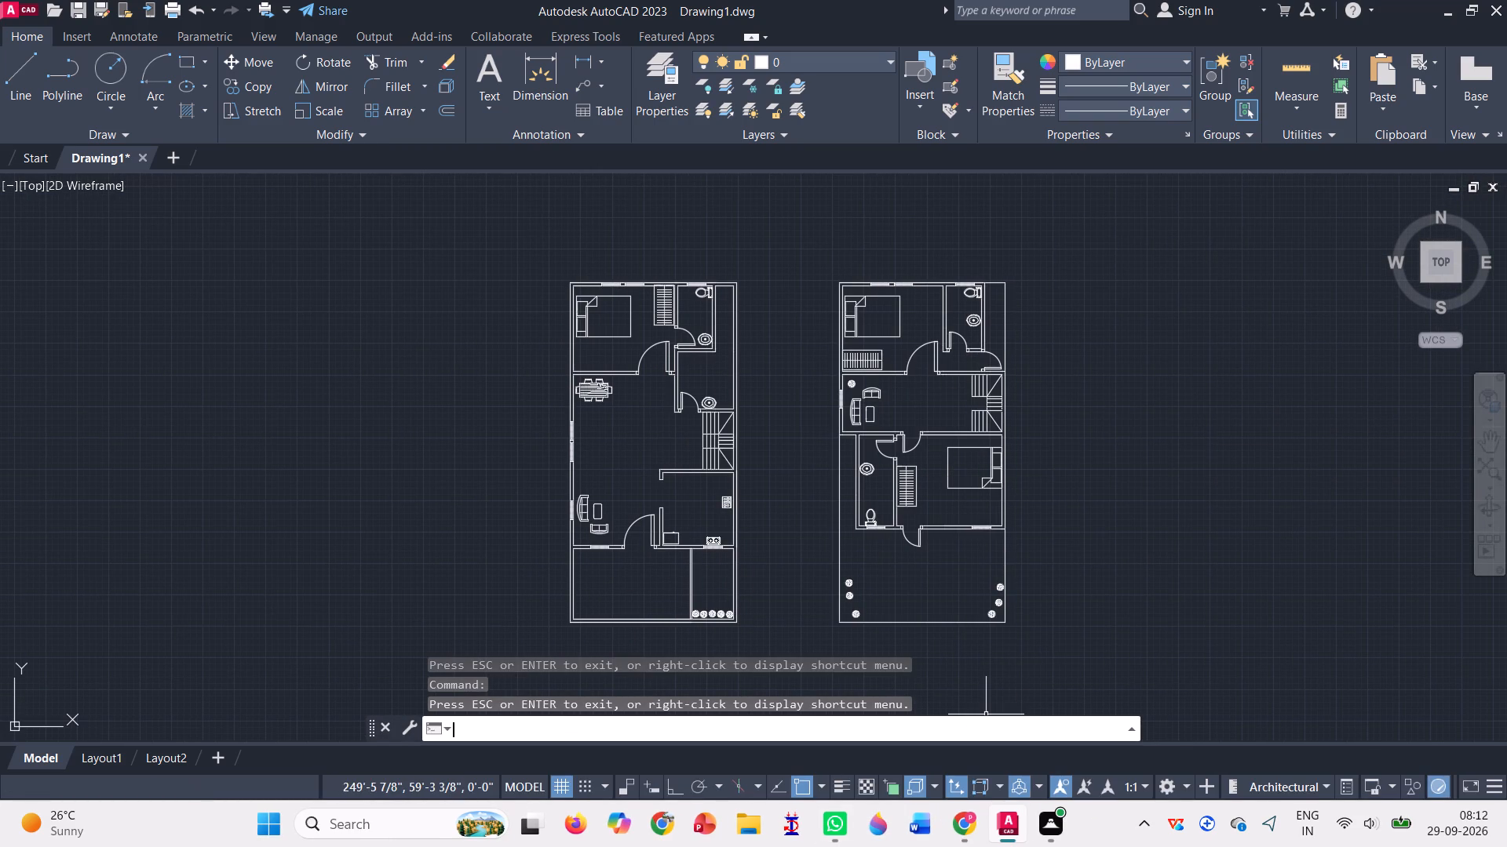
{"action": "type", "text": "log"}
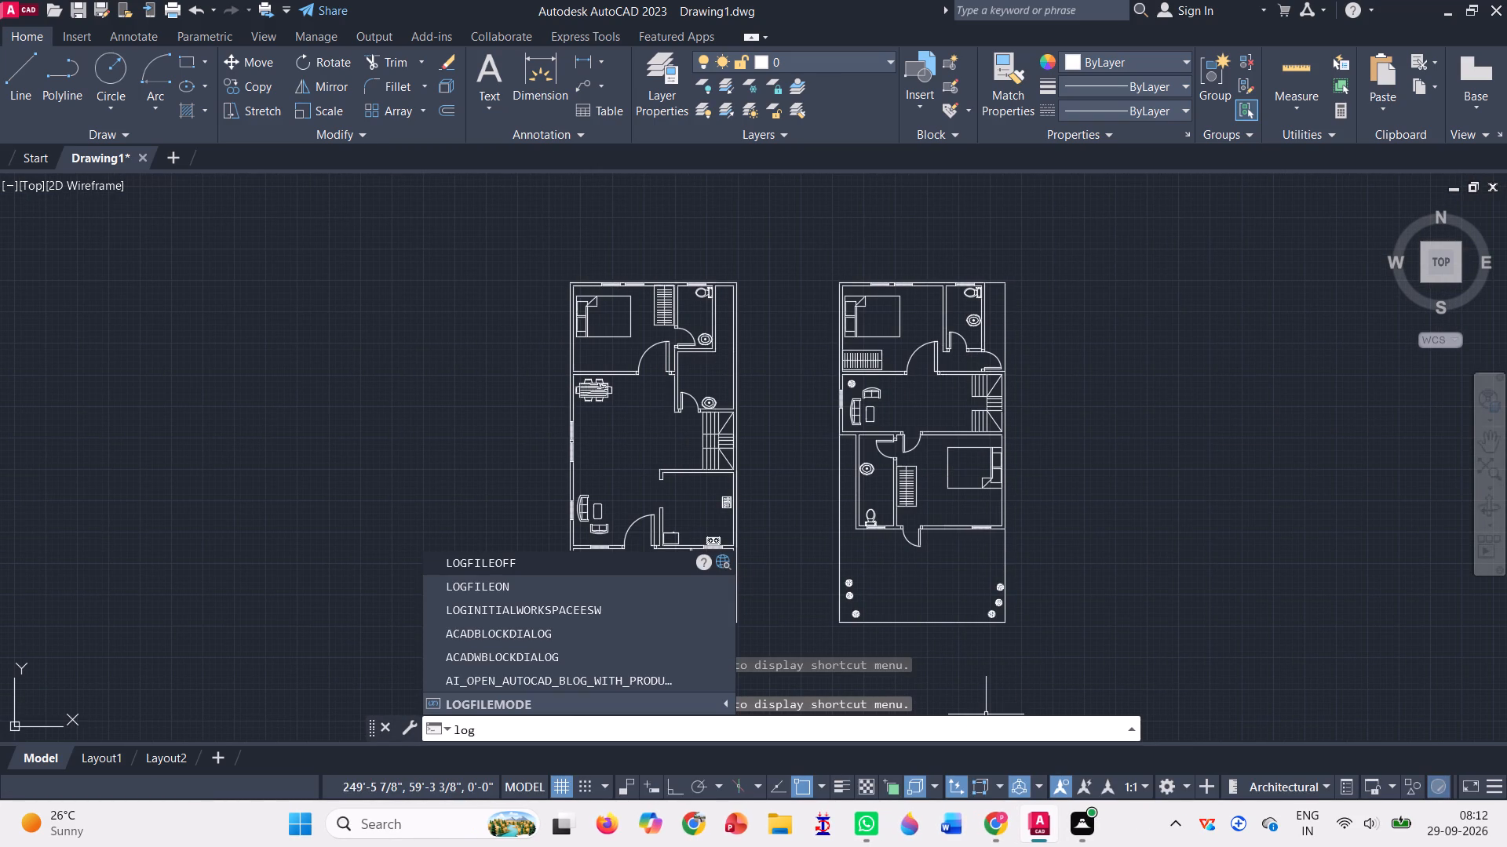
{"action": "key", "text": "Return"}
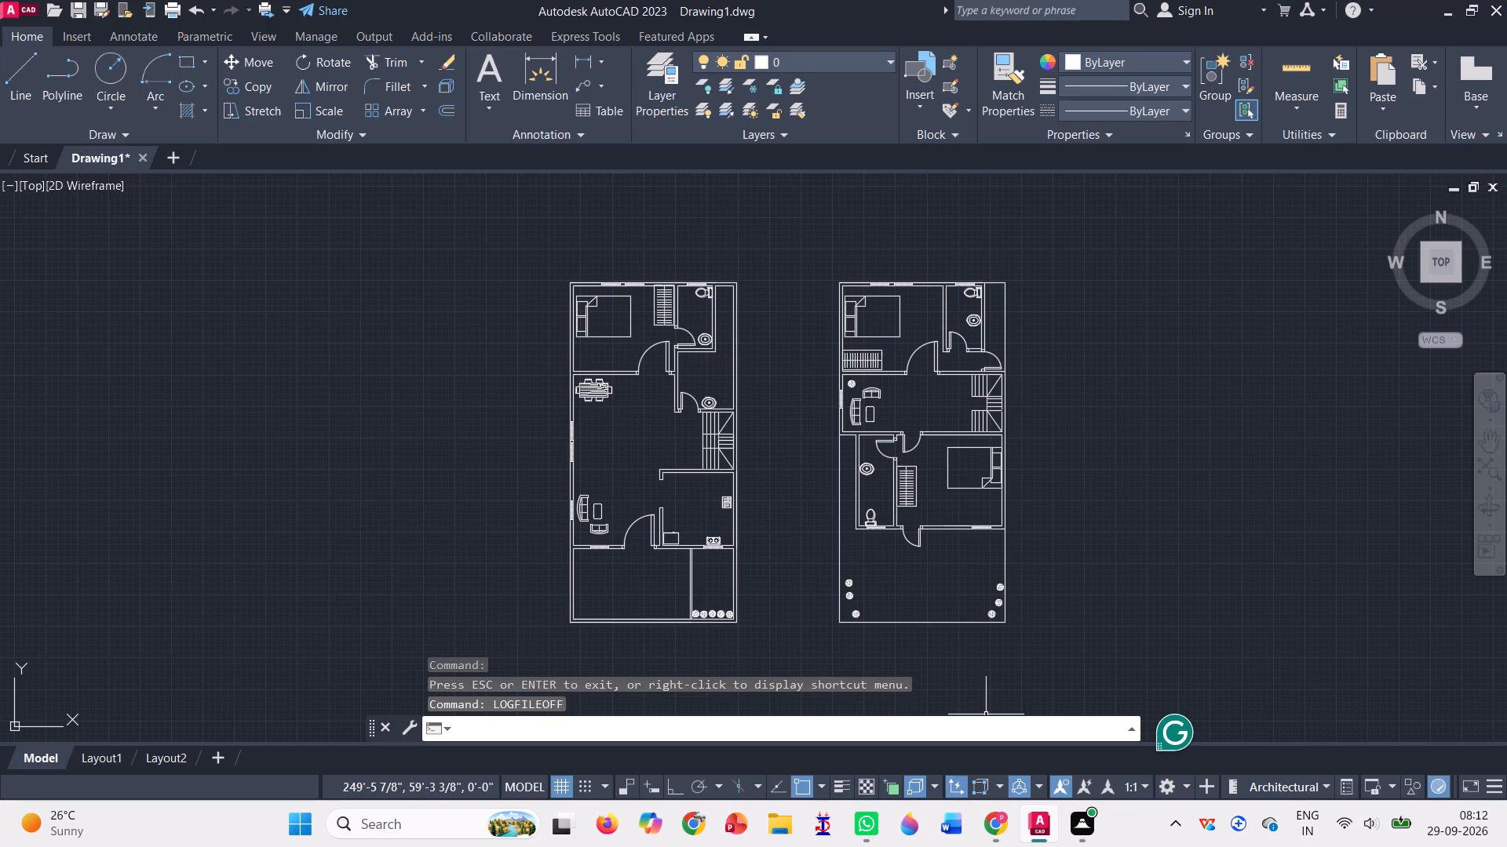
Save the drawing as "22' × 45' Duplex House Floor Plan".
{"action": "key", "text": "ctrl+s"}
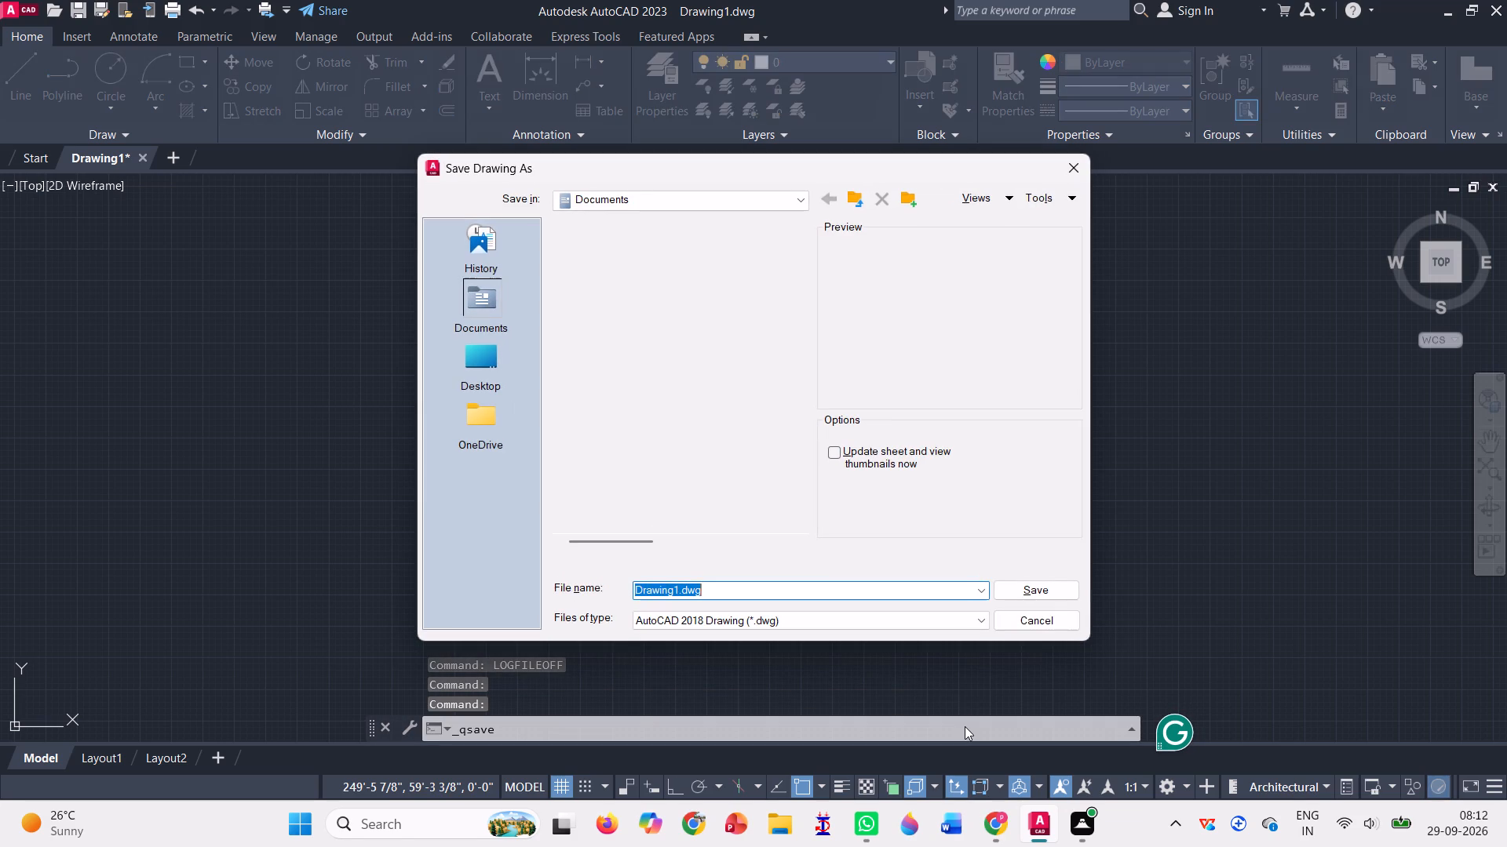
{"action": "key", "text": "BackSpace"}
{"action": "key", "text": "ctrl+v"}
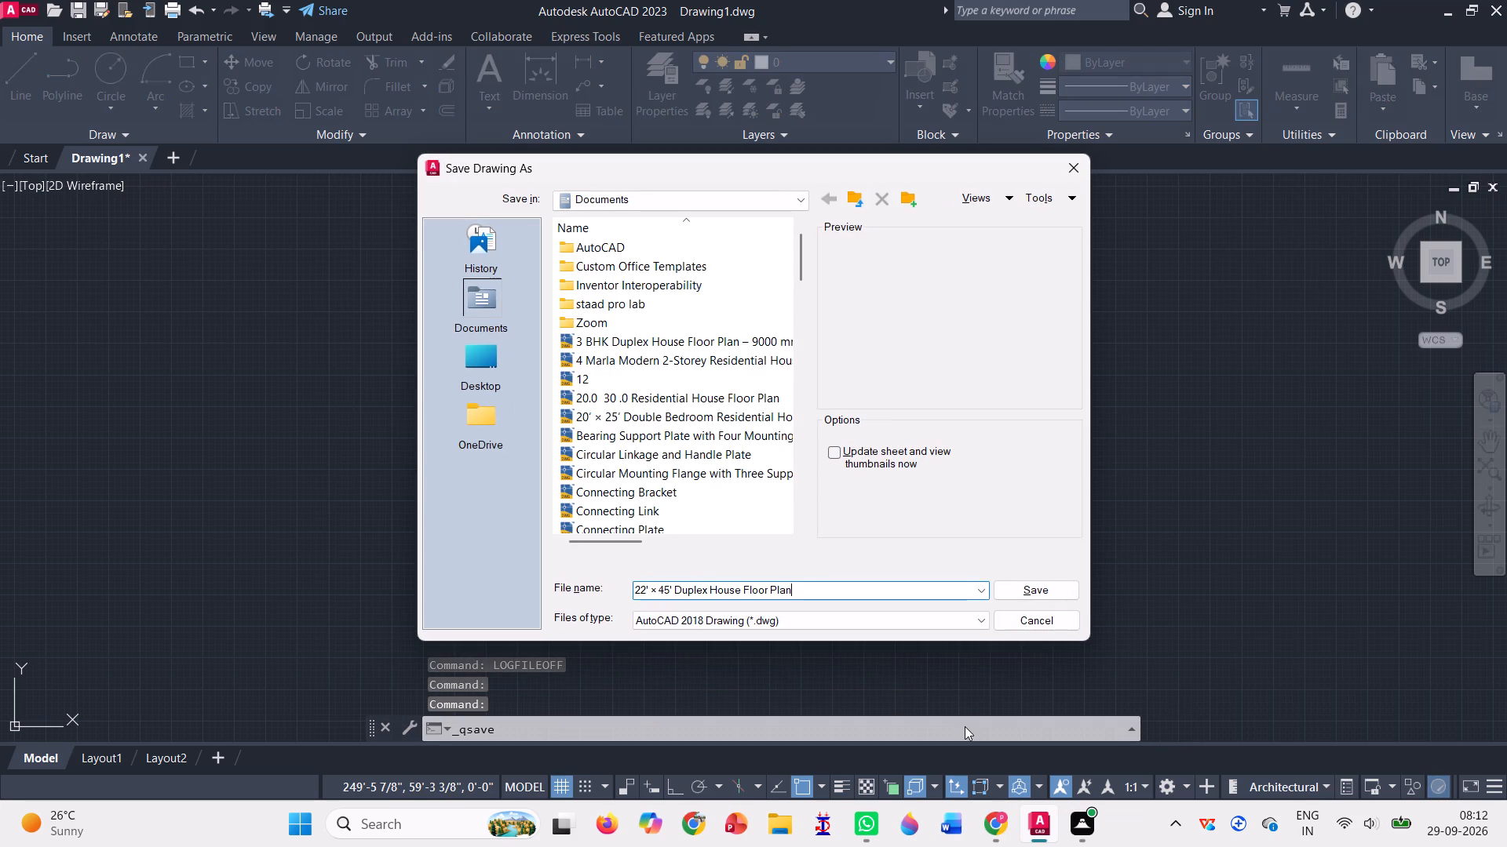
{"action": "key", "text": "Return"}
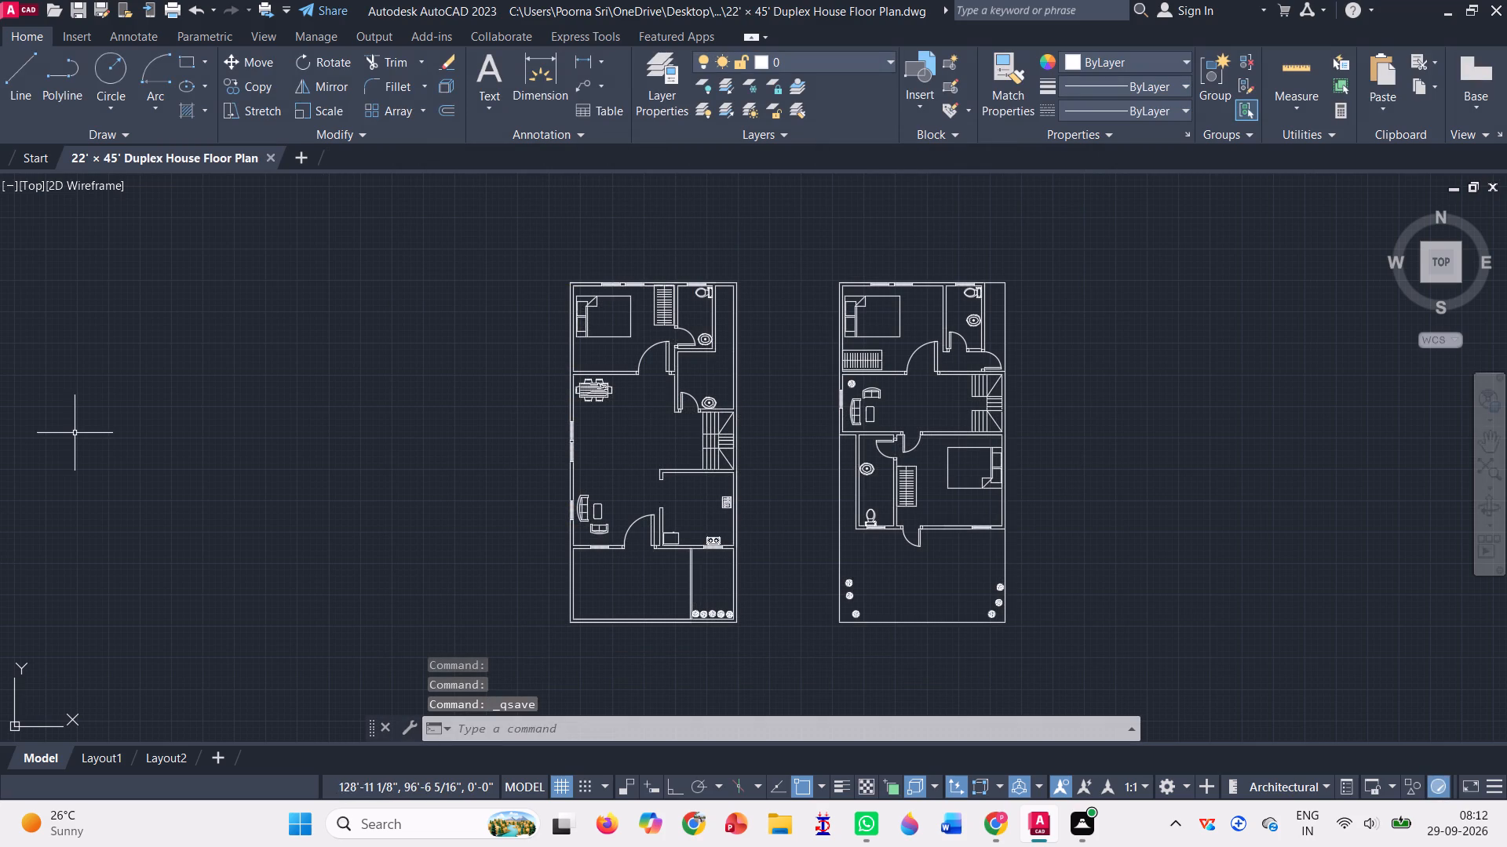
Plot the drawing to PDF with AutoCAD PDF (Smallest File).pc3 in landscape orientation, applying the settings to the layout and saving the file in Documents.
{"action": "left_click", "coordinate": [170, 10]}
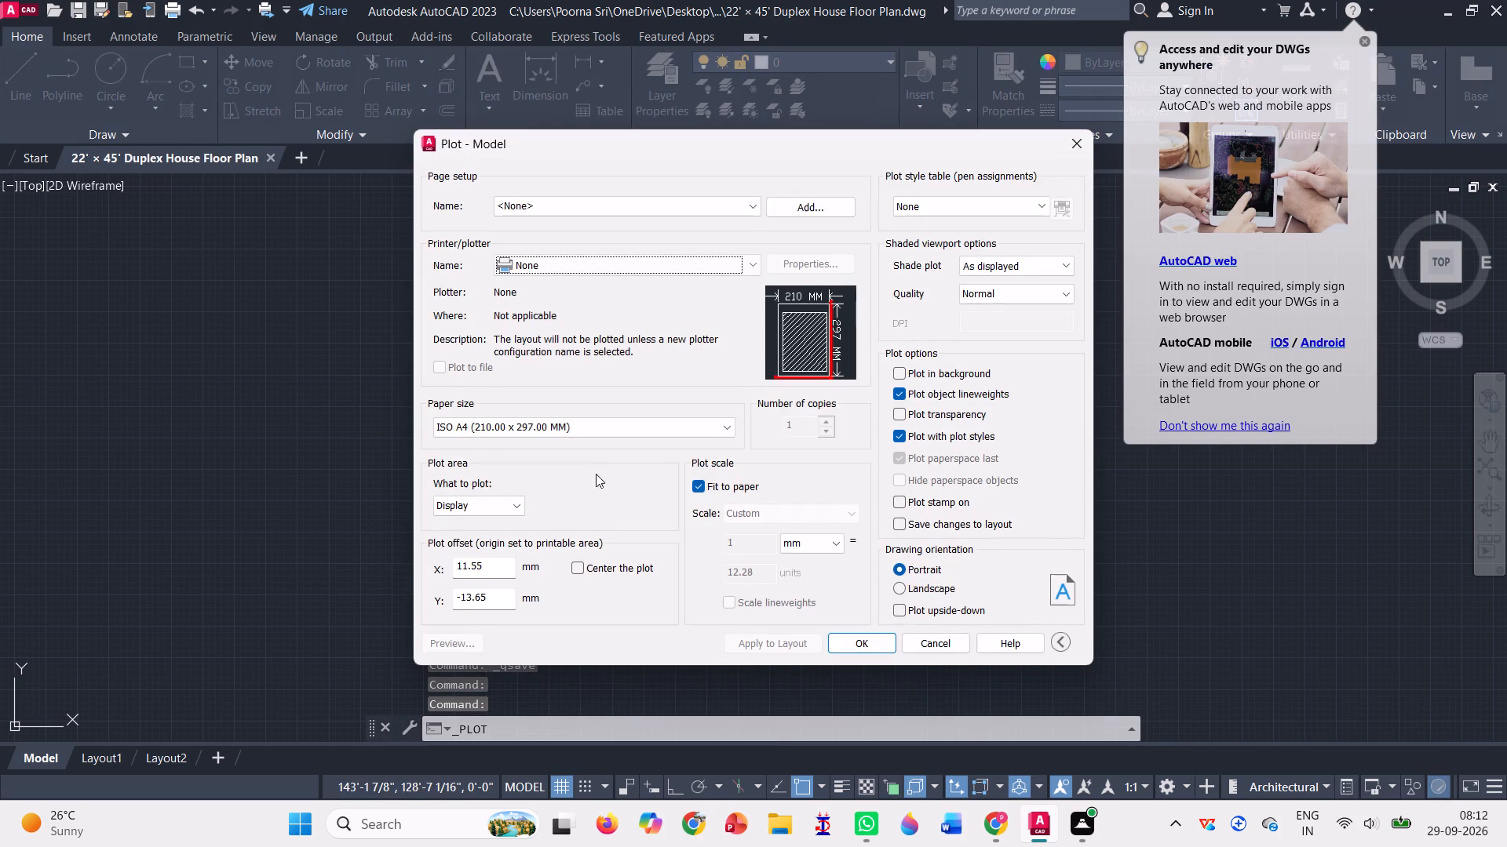
{"action": "left_click", "coordinate": [753, 267]}
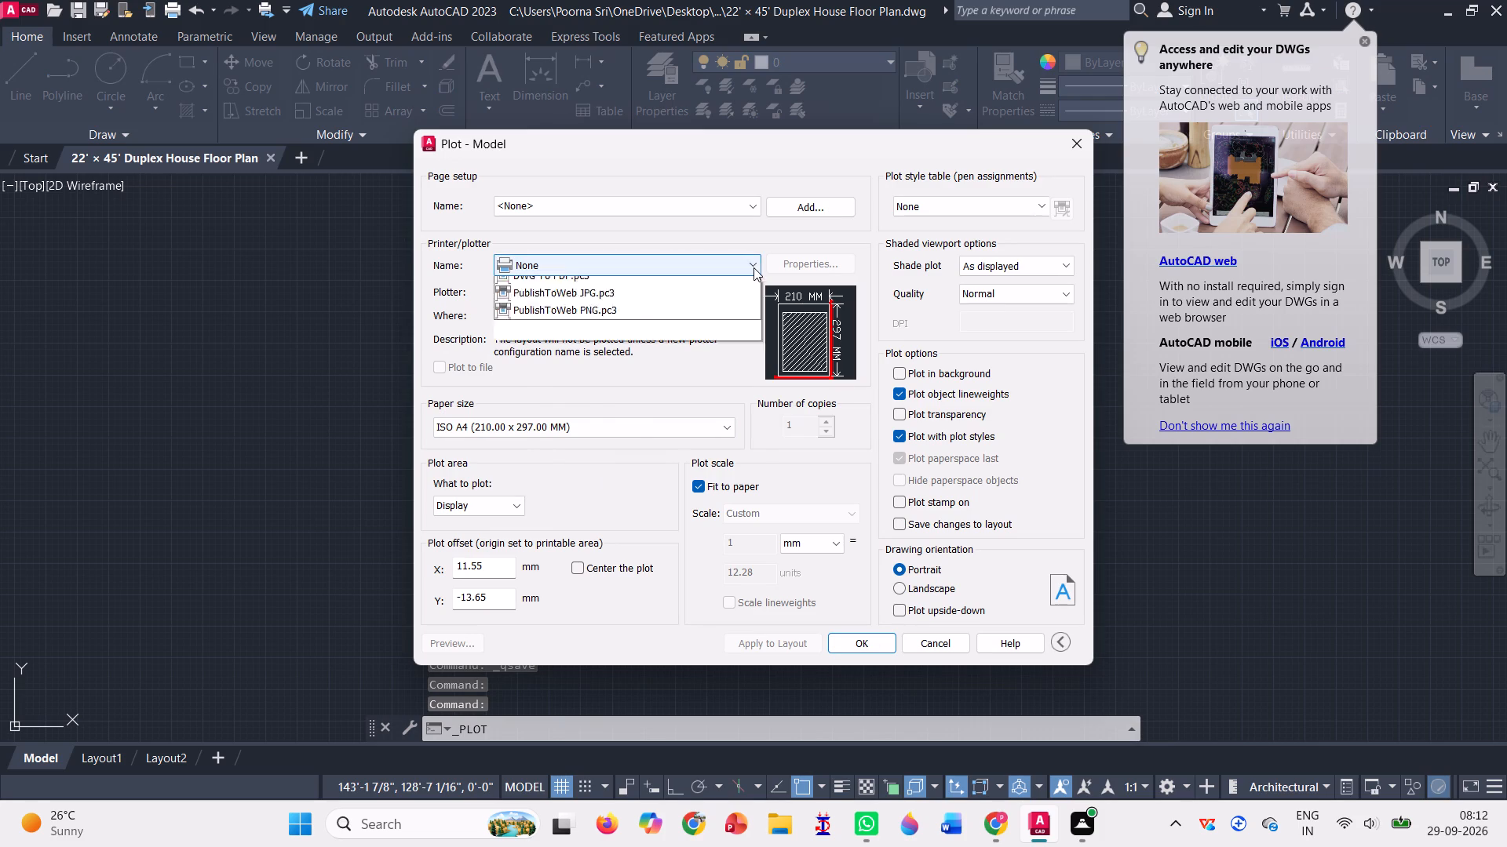
{"action": "left_click", "coordinate": [642, 371]}
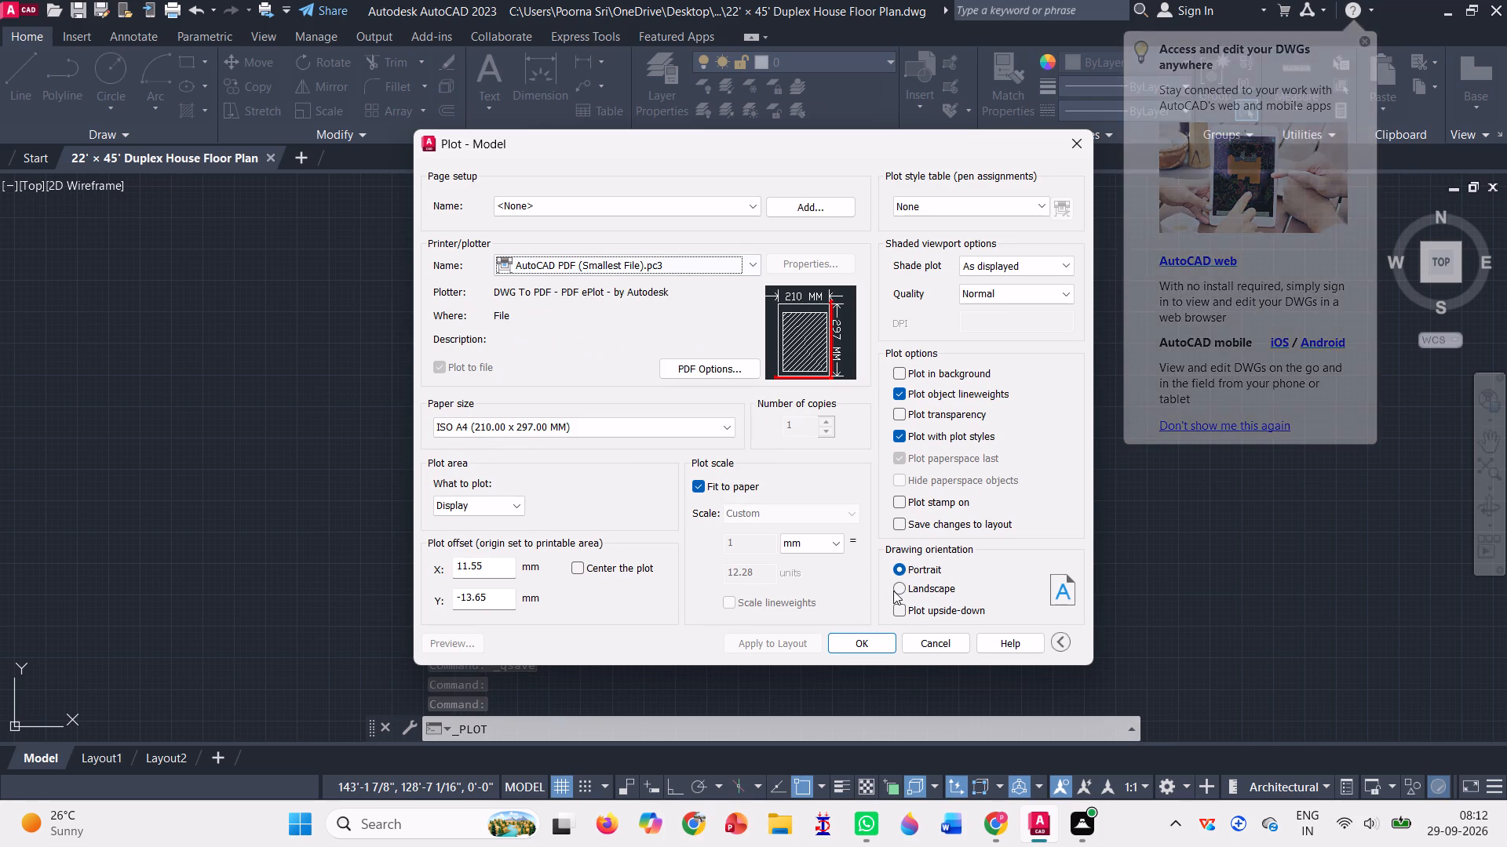
{"action": "left_click", "coordinate": [895, 591]}
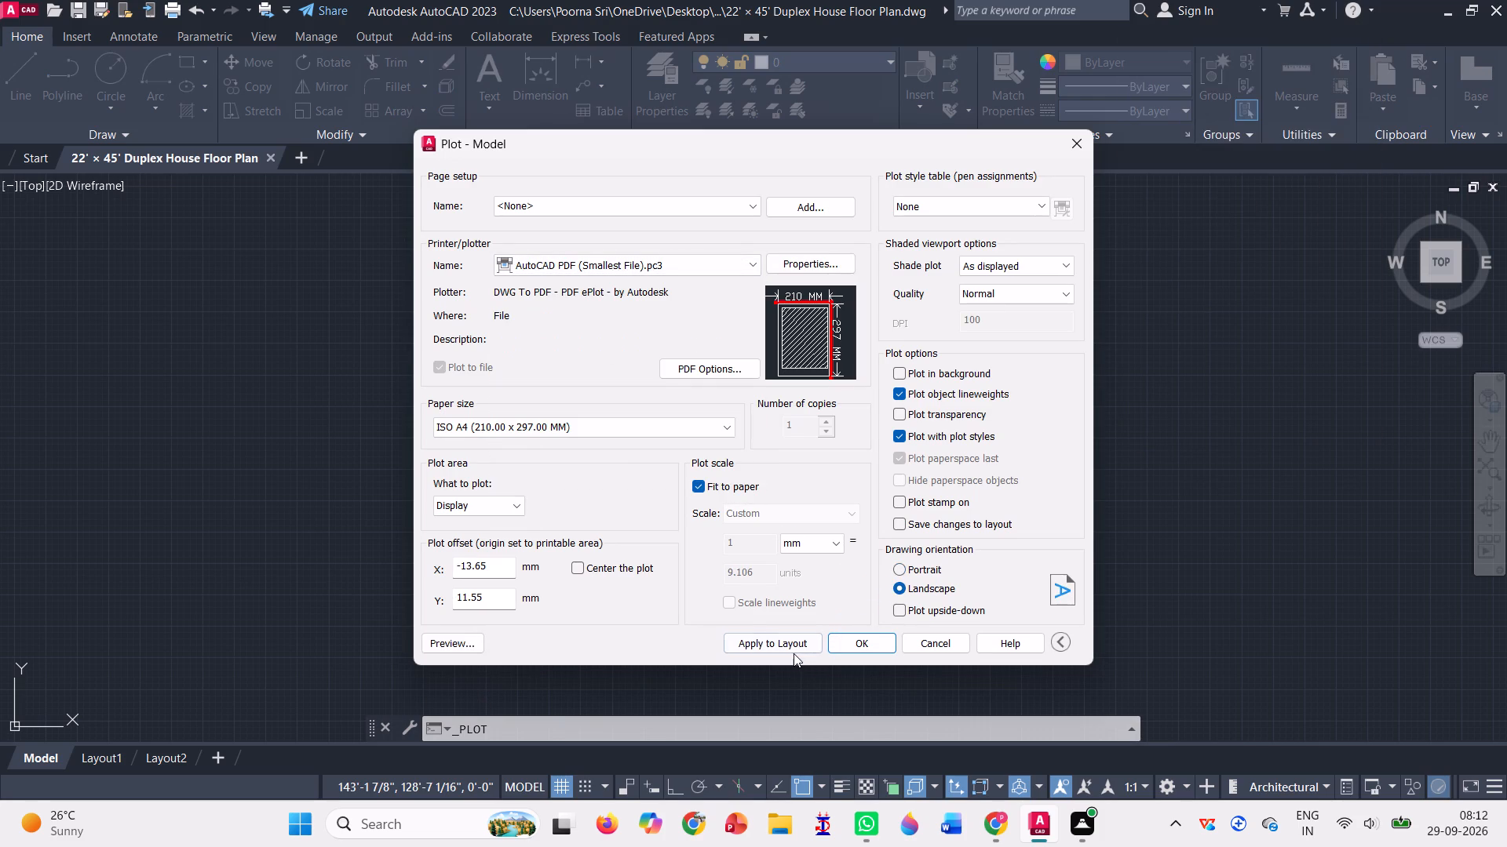
{"action": "left_click", "coordinate": [791, 647]}
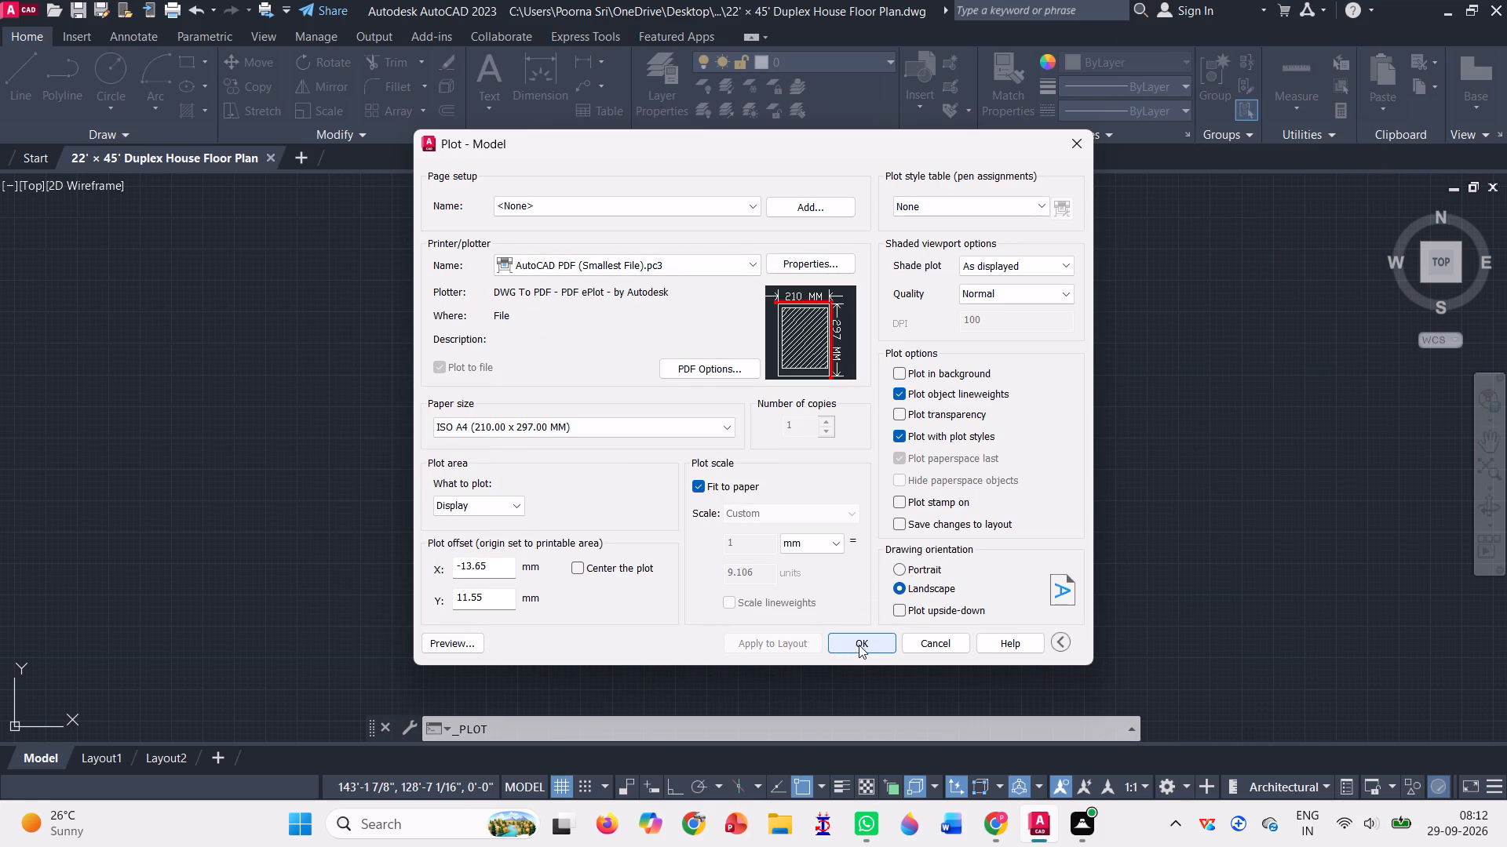
{"action": "left_click", "coordinate": [862, 642]}
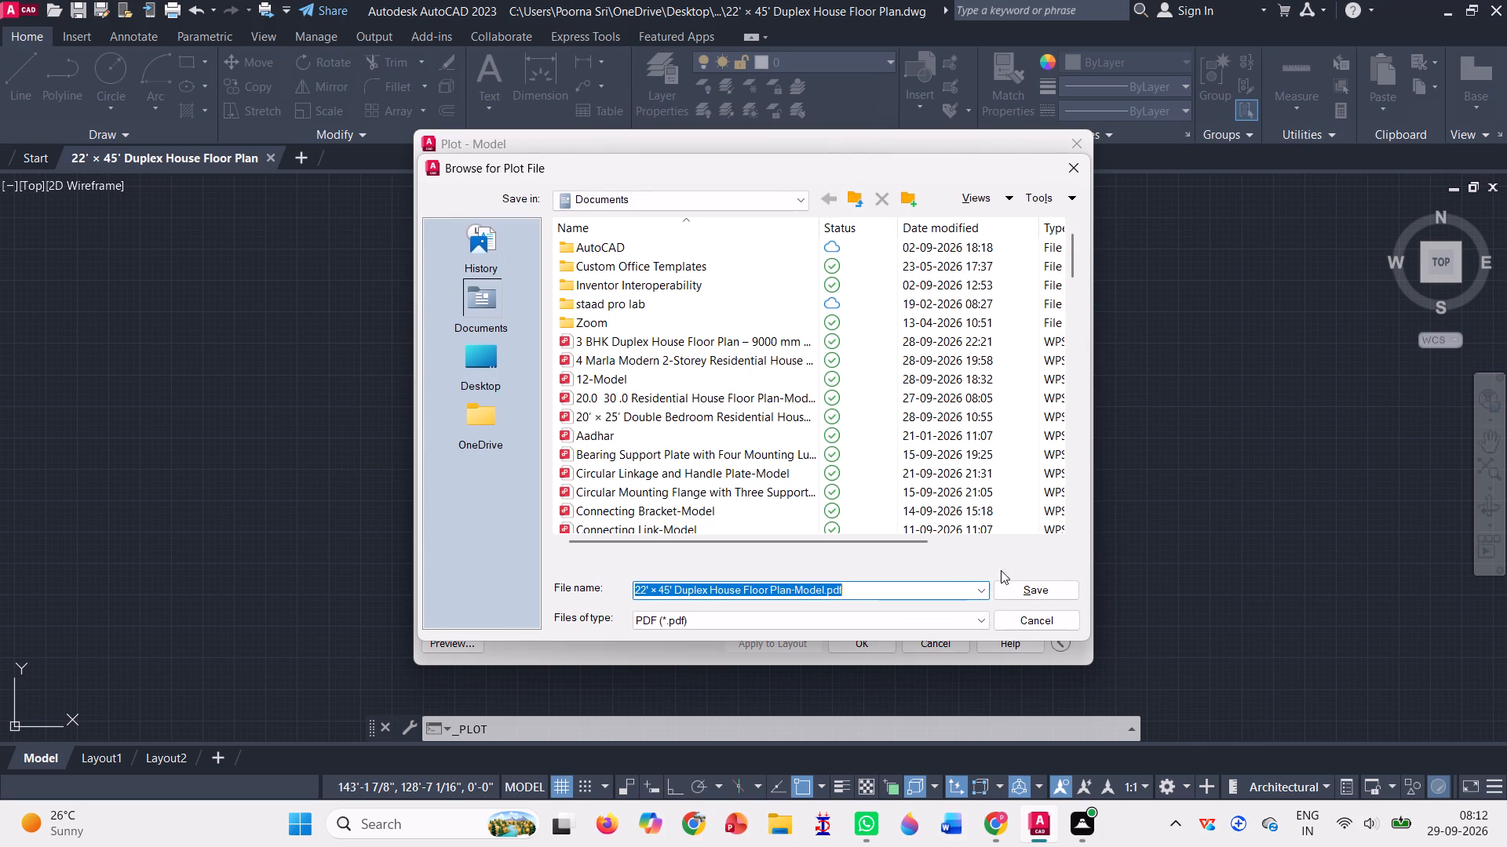
{"action": "left_click", "coordinate": [1038, 587]}
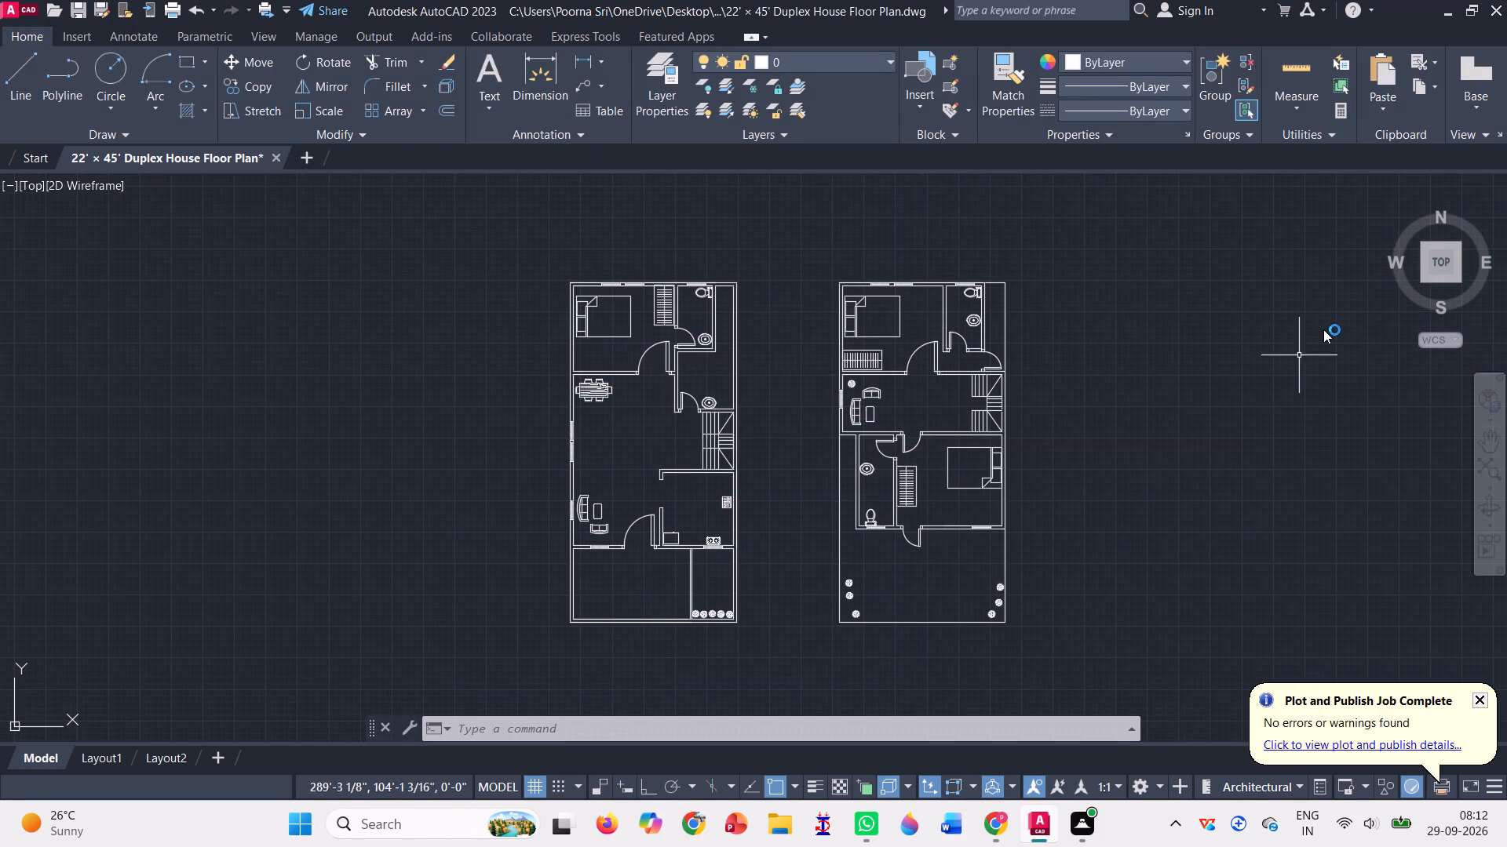
Minimize AutoCAD and close the WPS Office window showing the plotted floor plan PDF.
{"action": "left_click", "coordinate": [1449, 10]}
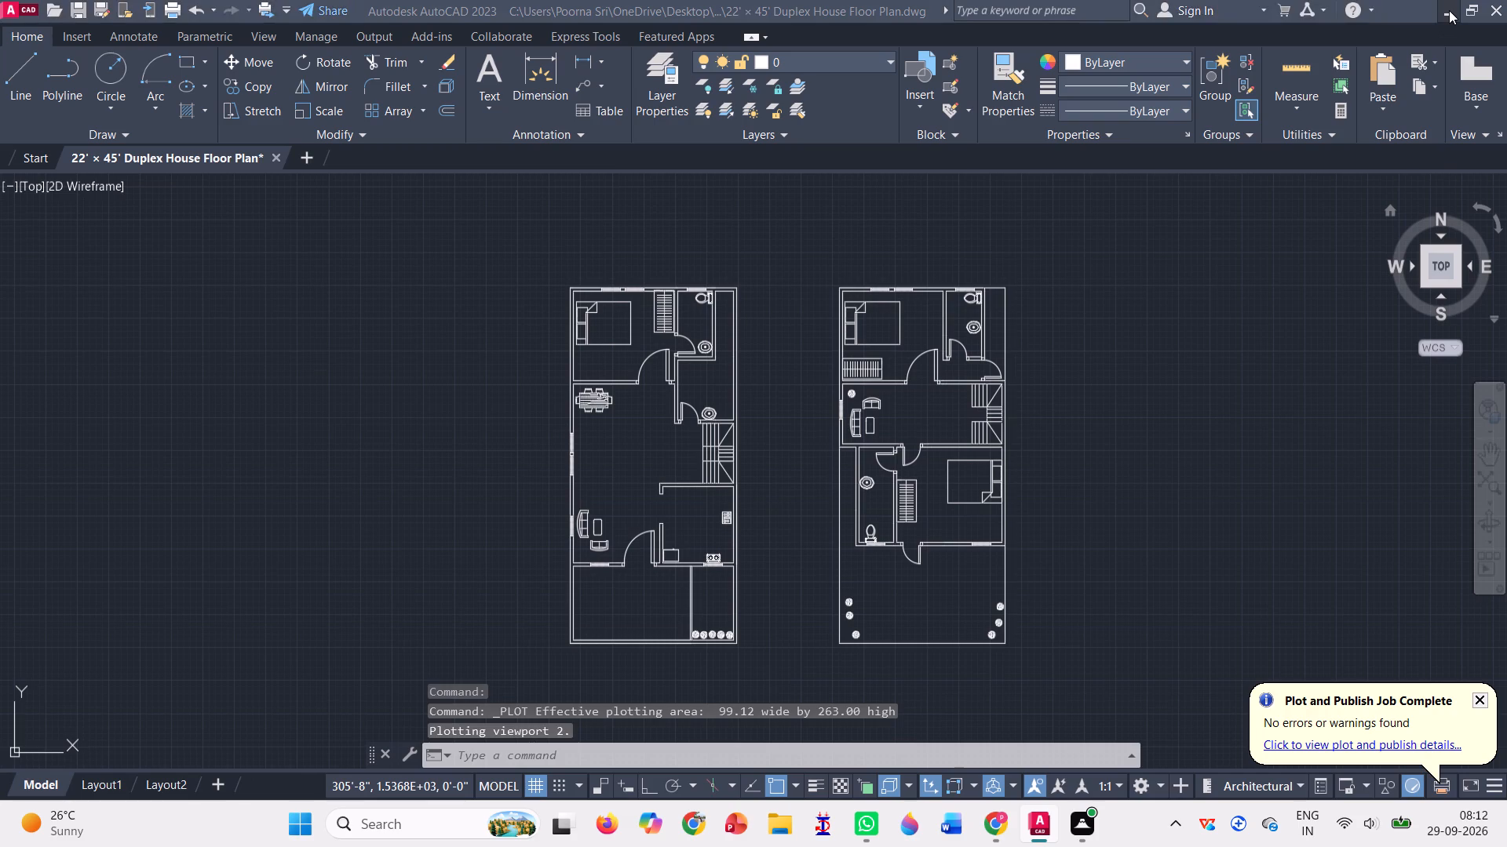
{"action": "left_click", "coordinate": [1446, 8]}
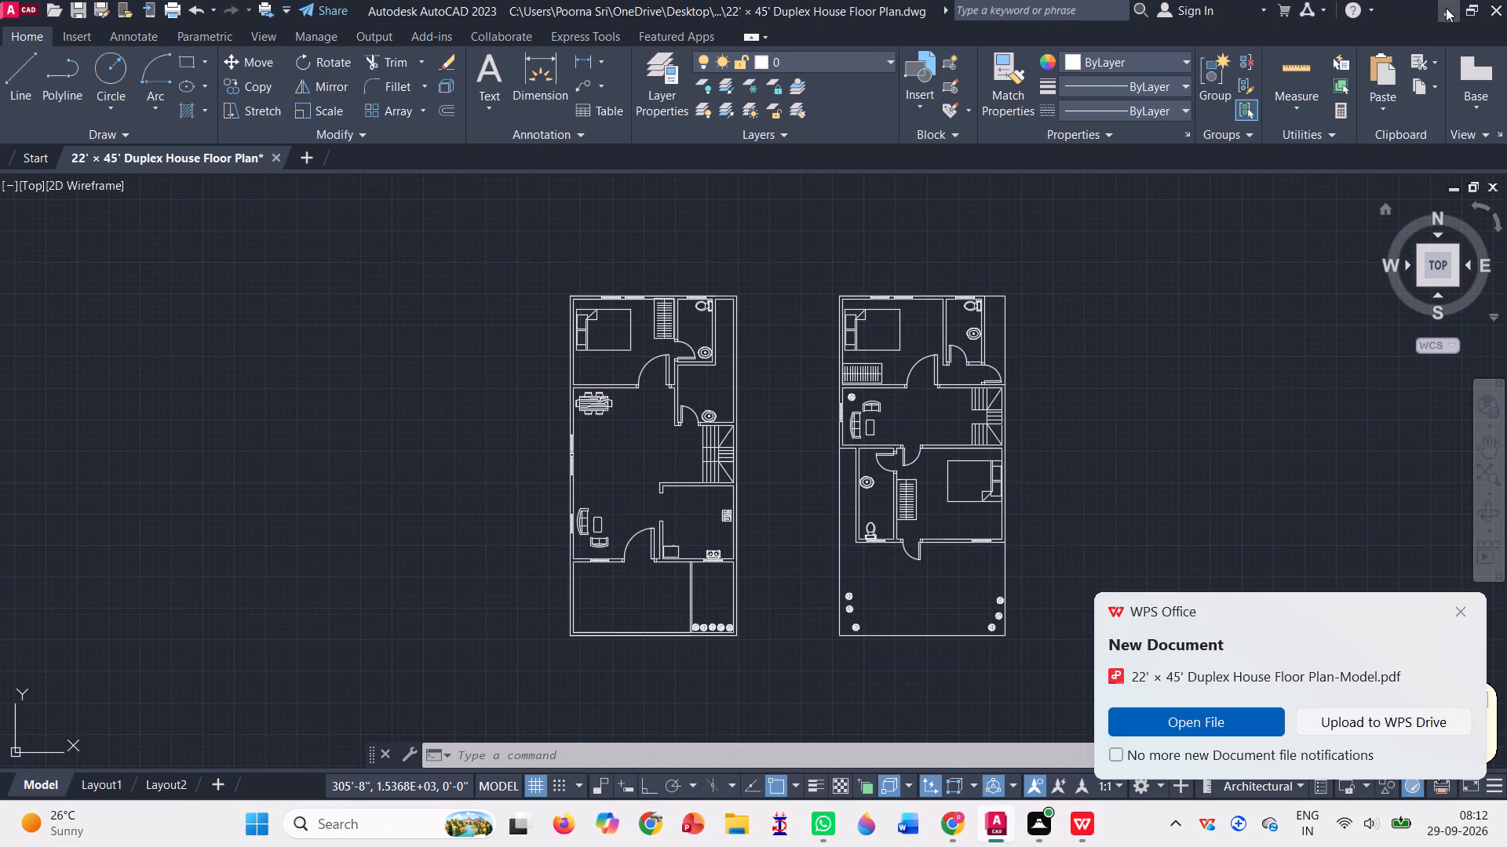
{"action": "left_click", "coordinate": [1286, 39]}
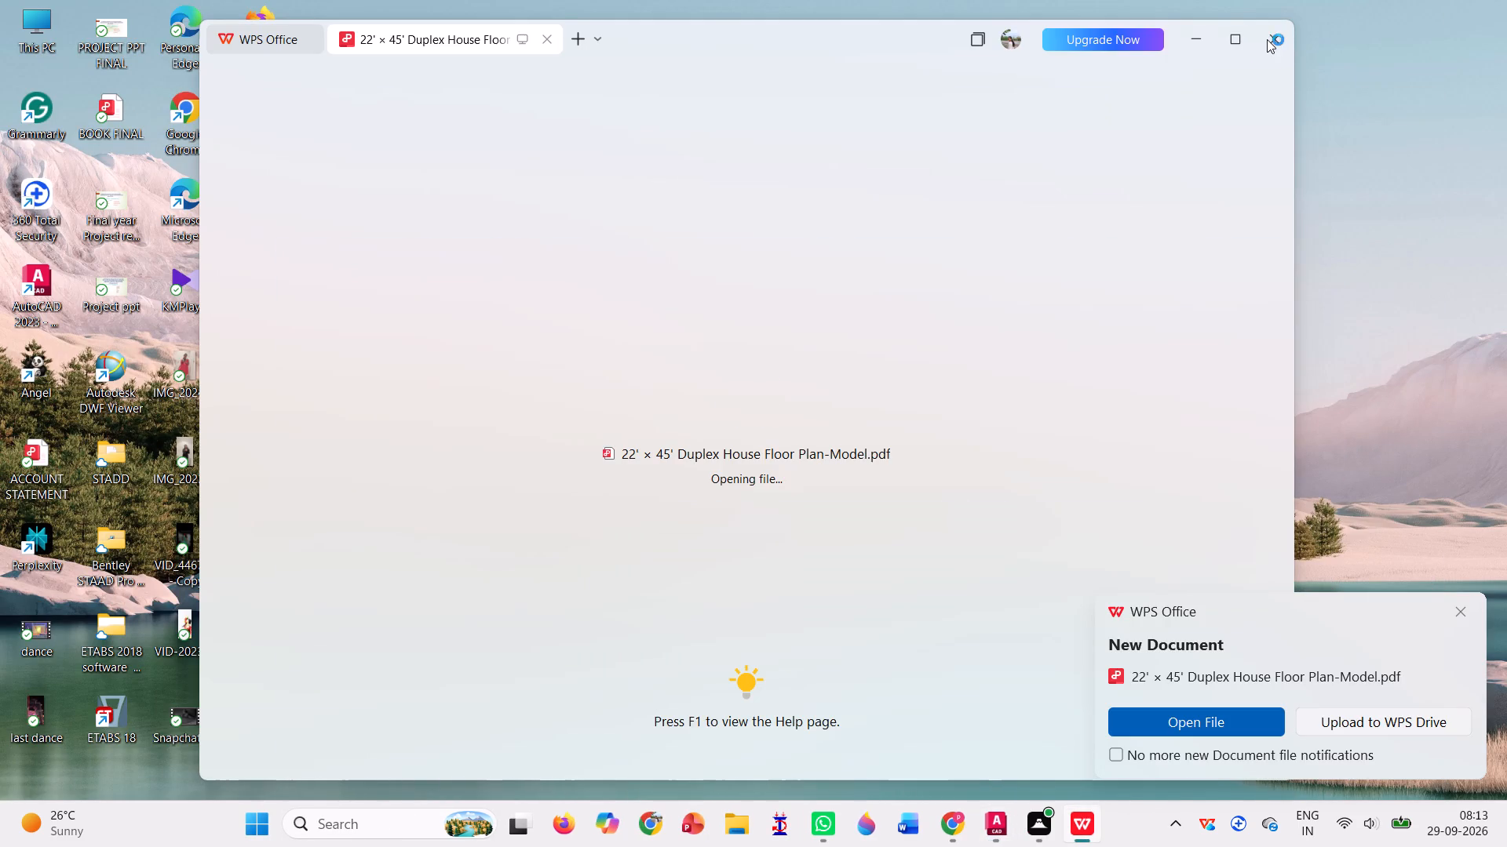
{"action": "triple_click", "coordinate": [1267, 39]}
{"action": "triple_click", "coordinate": [1267, 39]}
{"action": "triple_click", "coordinate": [1267, 39]}
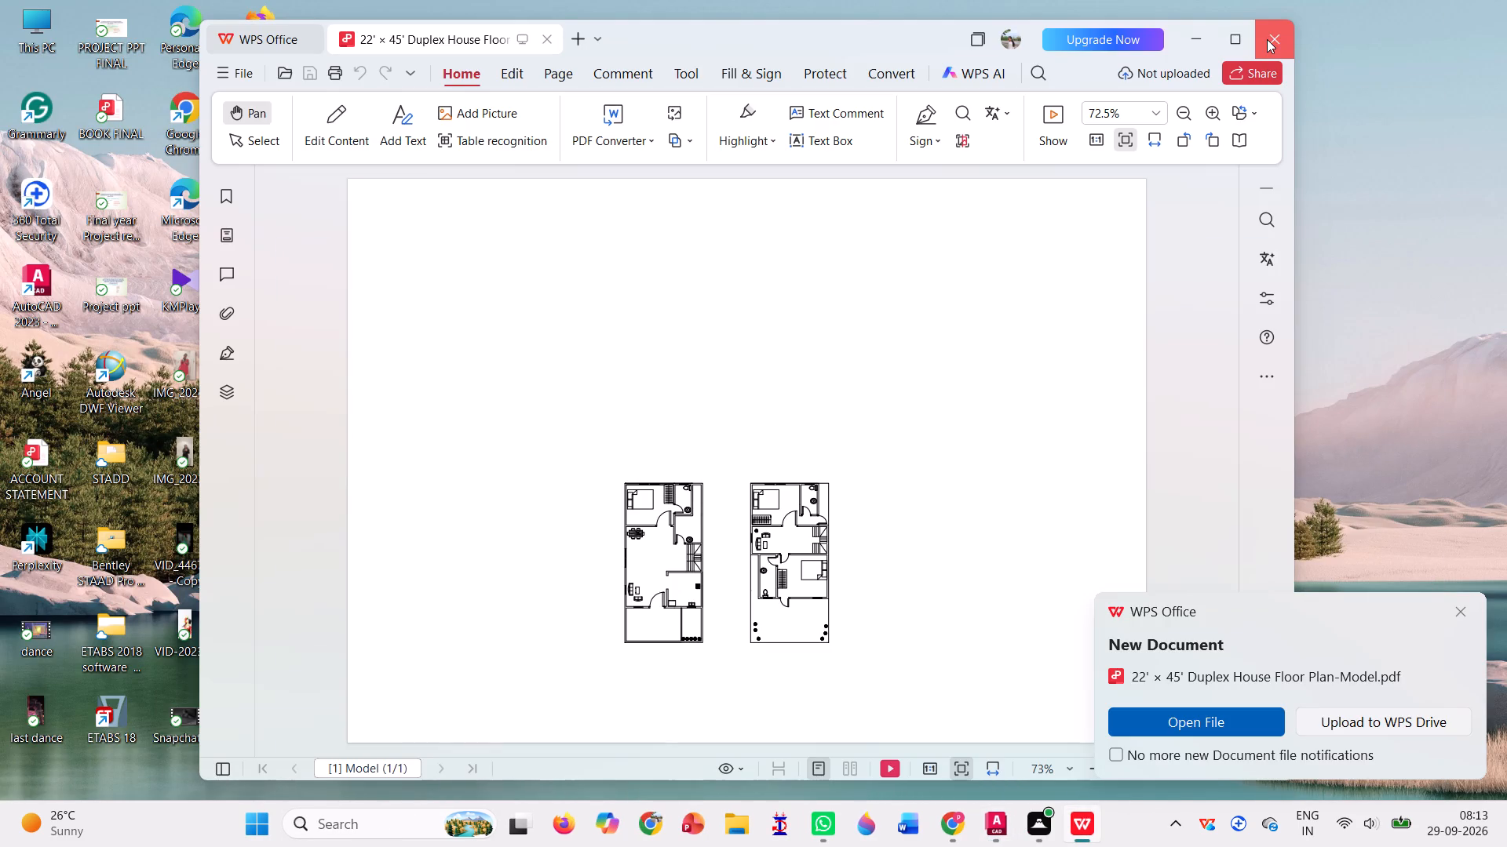